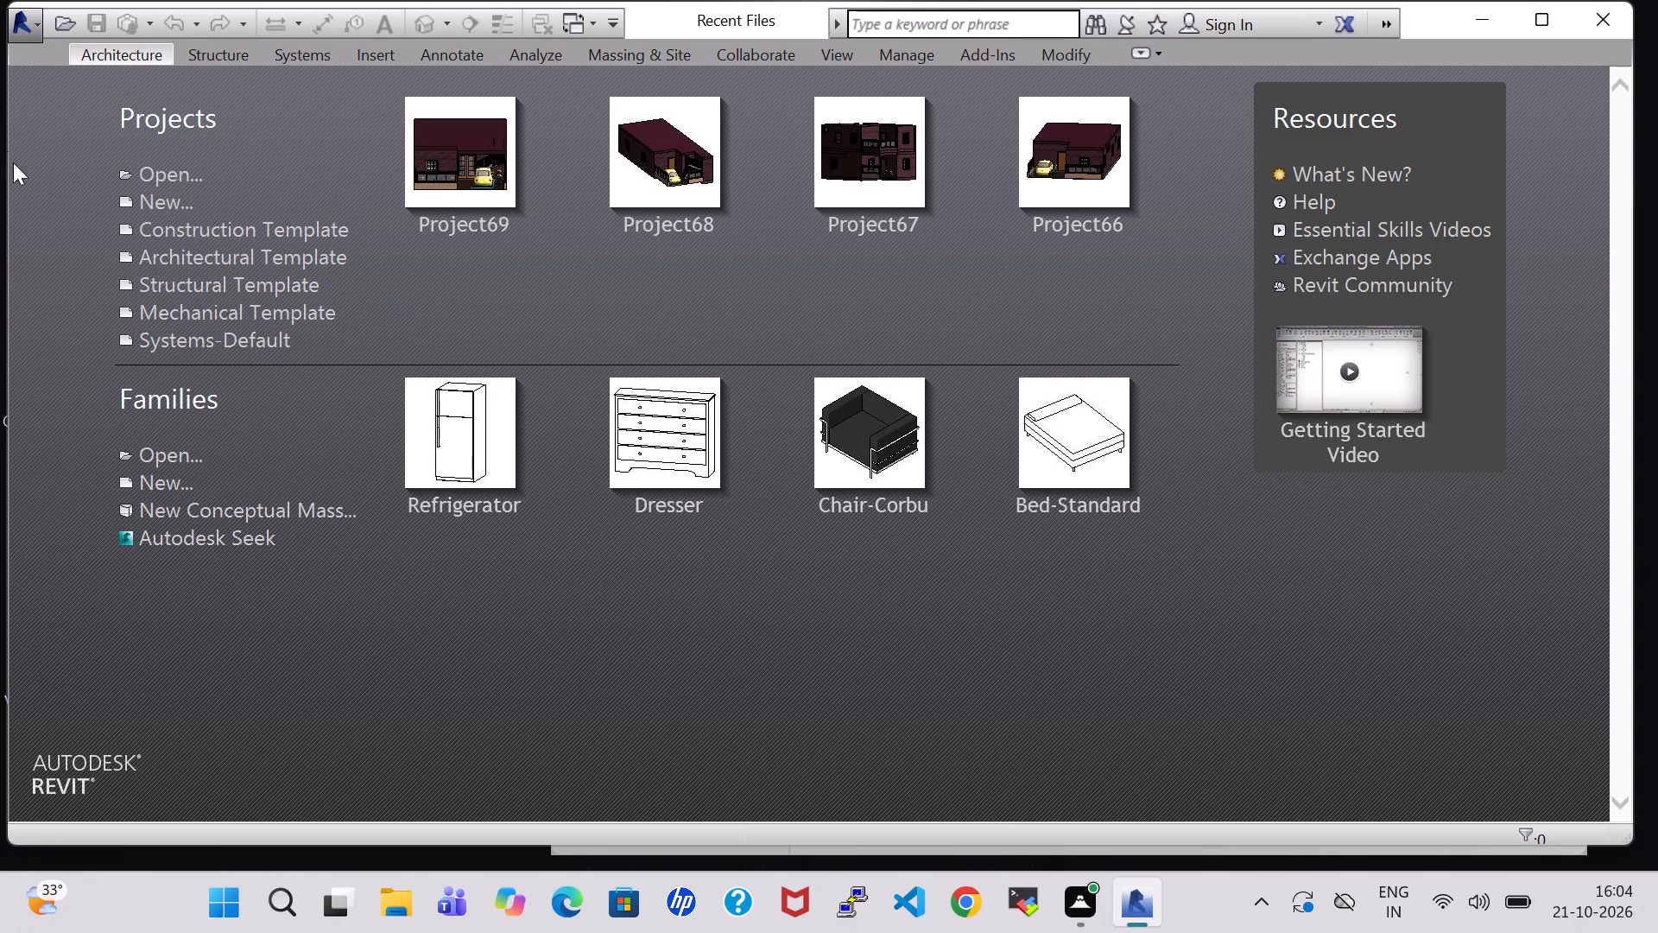
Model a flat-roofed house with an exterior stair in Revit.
Create a new project from the Architectural Template.
{"action": "left_click", "coordinate": [168, 200]}
{"action": "left_click", "coordinate": [698, 385]}
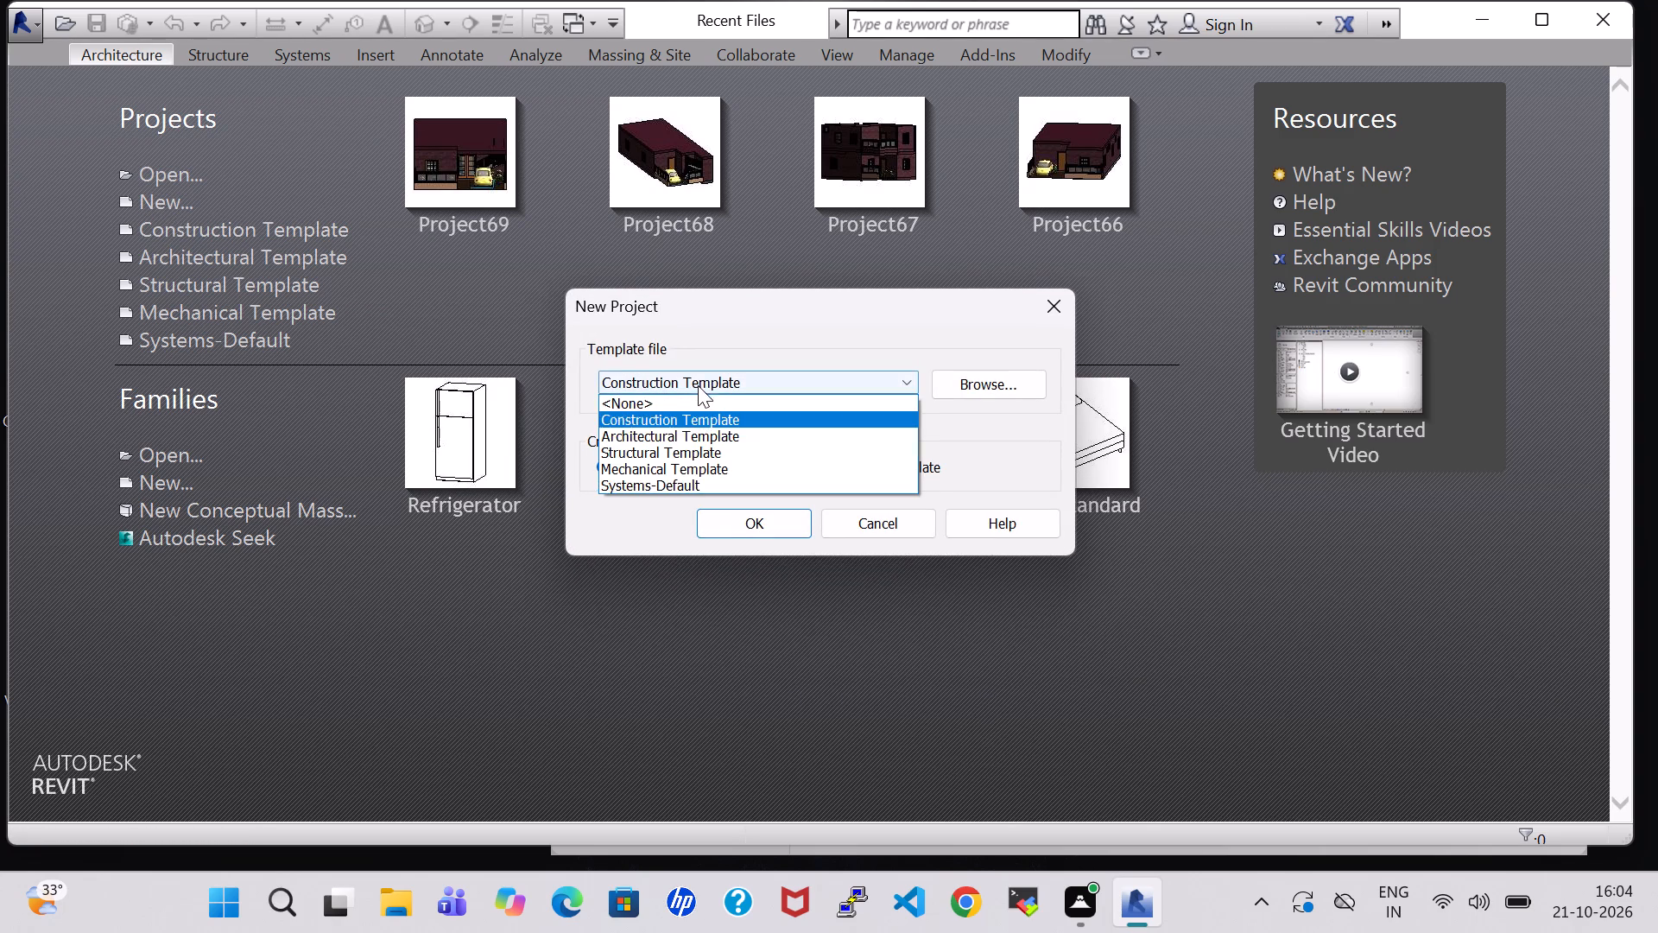
{"action": "left_click", "coordinate": [711, 441]}
{"action": "left_click", "coordinate": [738, 524]}
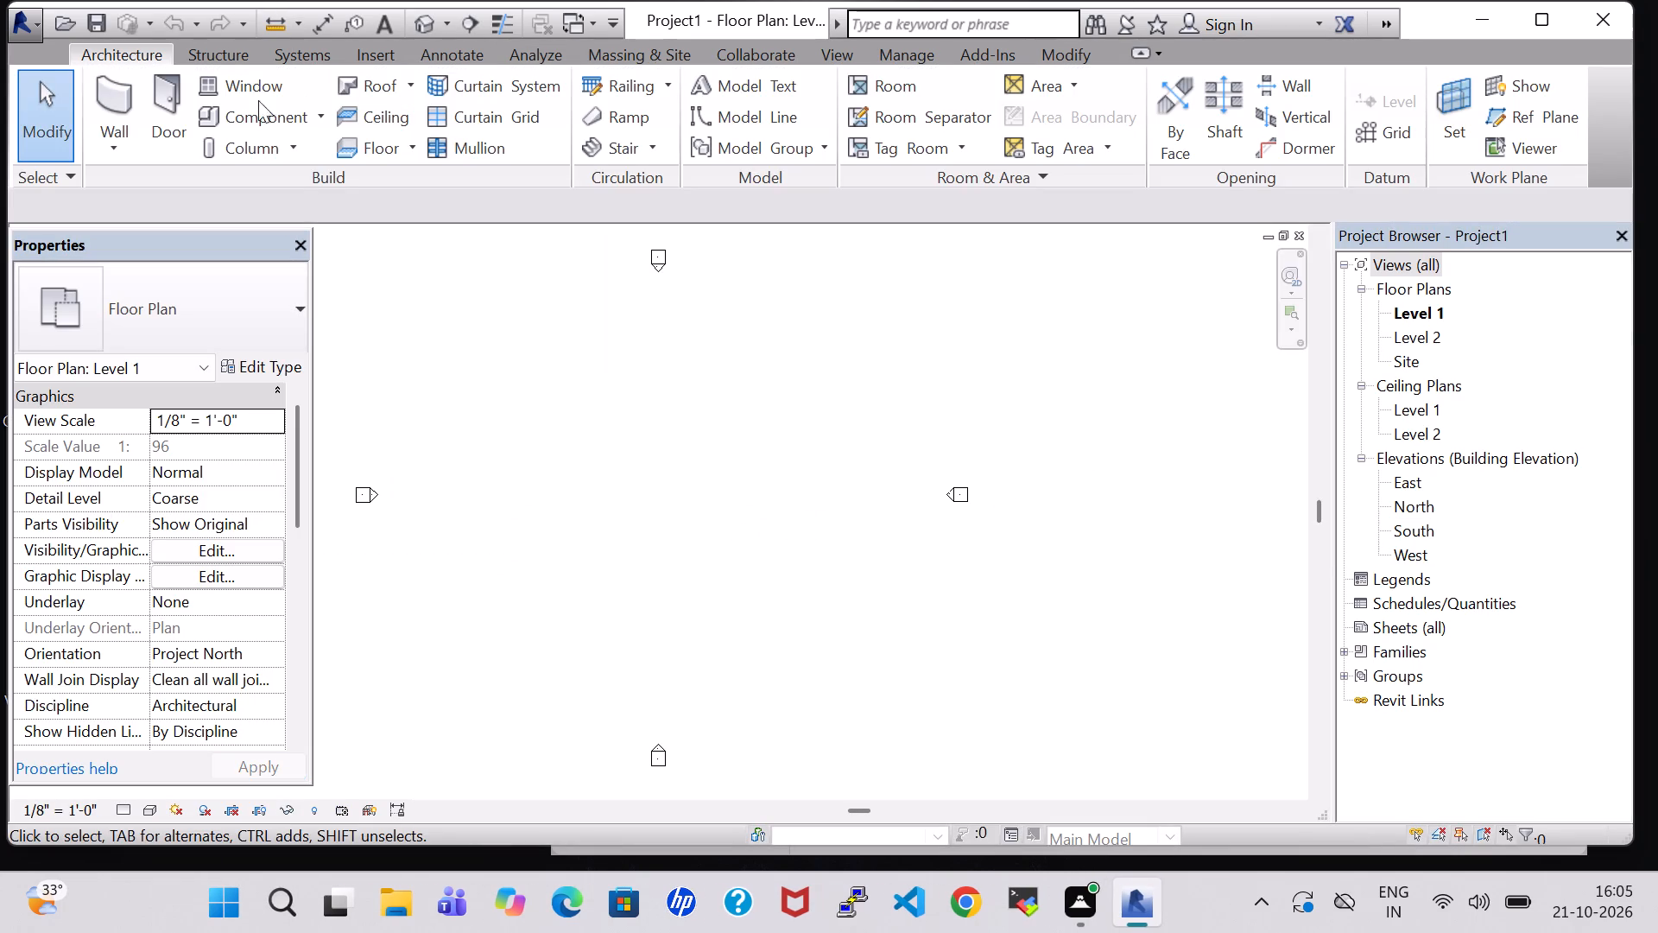
Draw a closed square of Generic - 8" outer walls, 40' by 40' and 10' high, between the elevation markers on Level 1.
{"action": "left_click", "coordinate": [97, 93]}
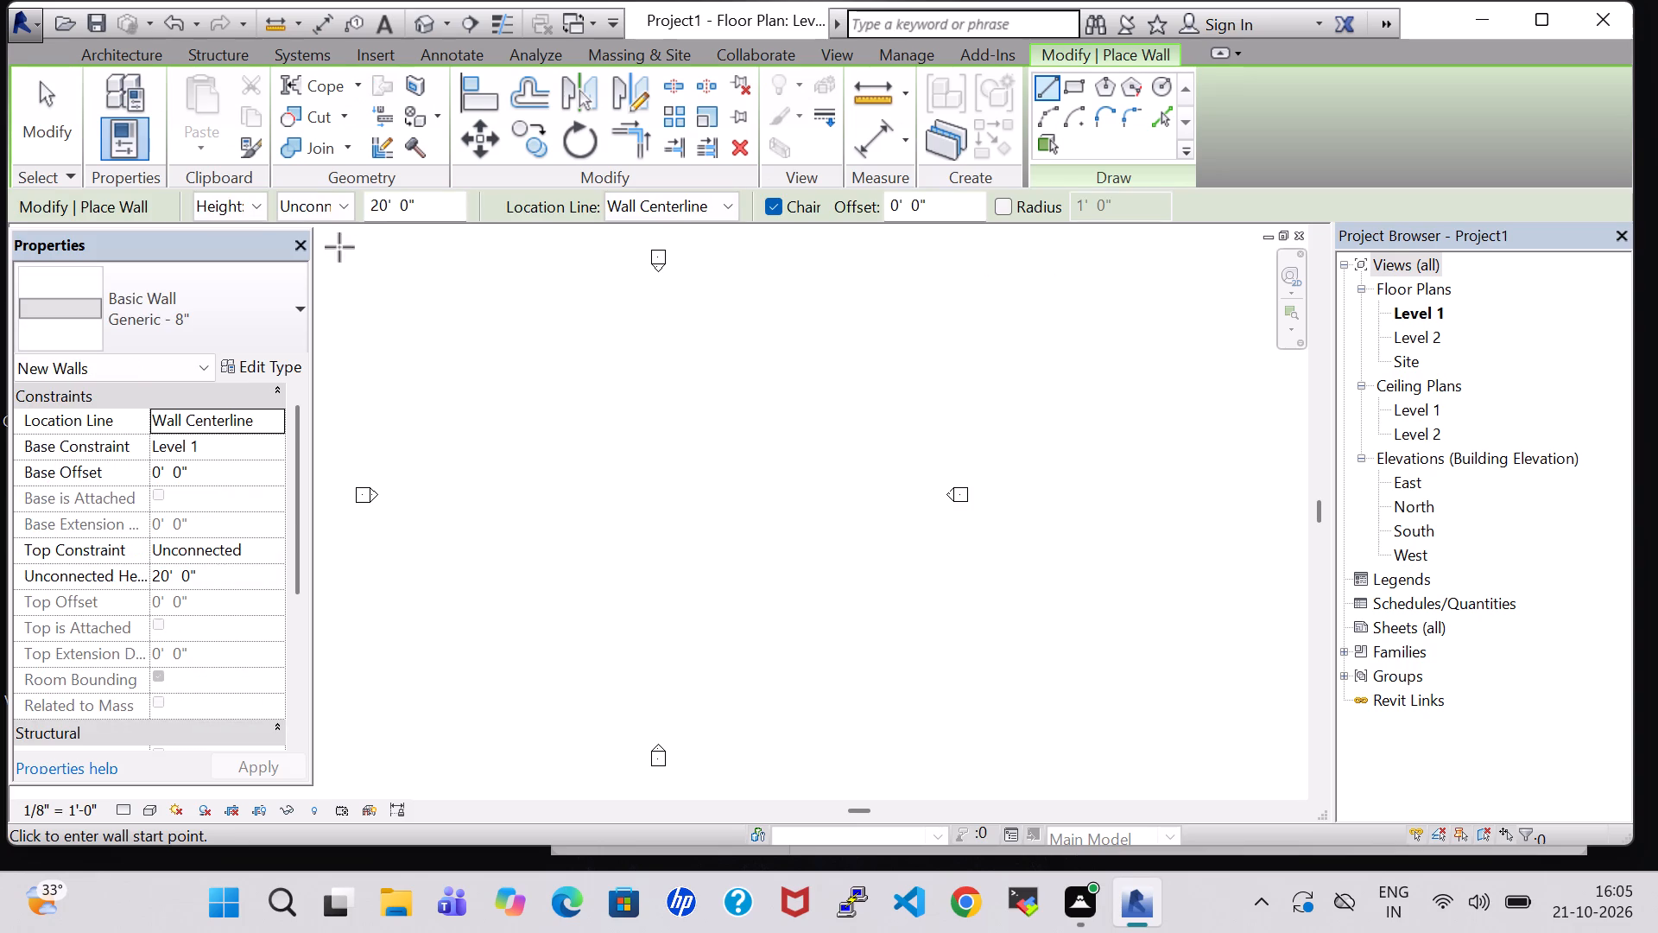
{"action": "left_click", "coordinate": [375, 200]}
{"action": "key", "text": "BackSpace"}
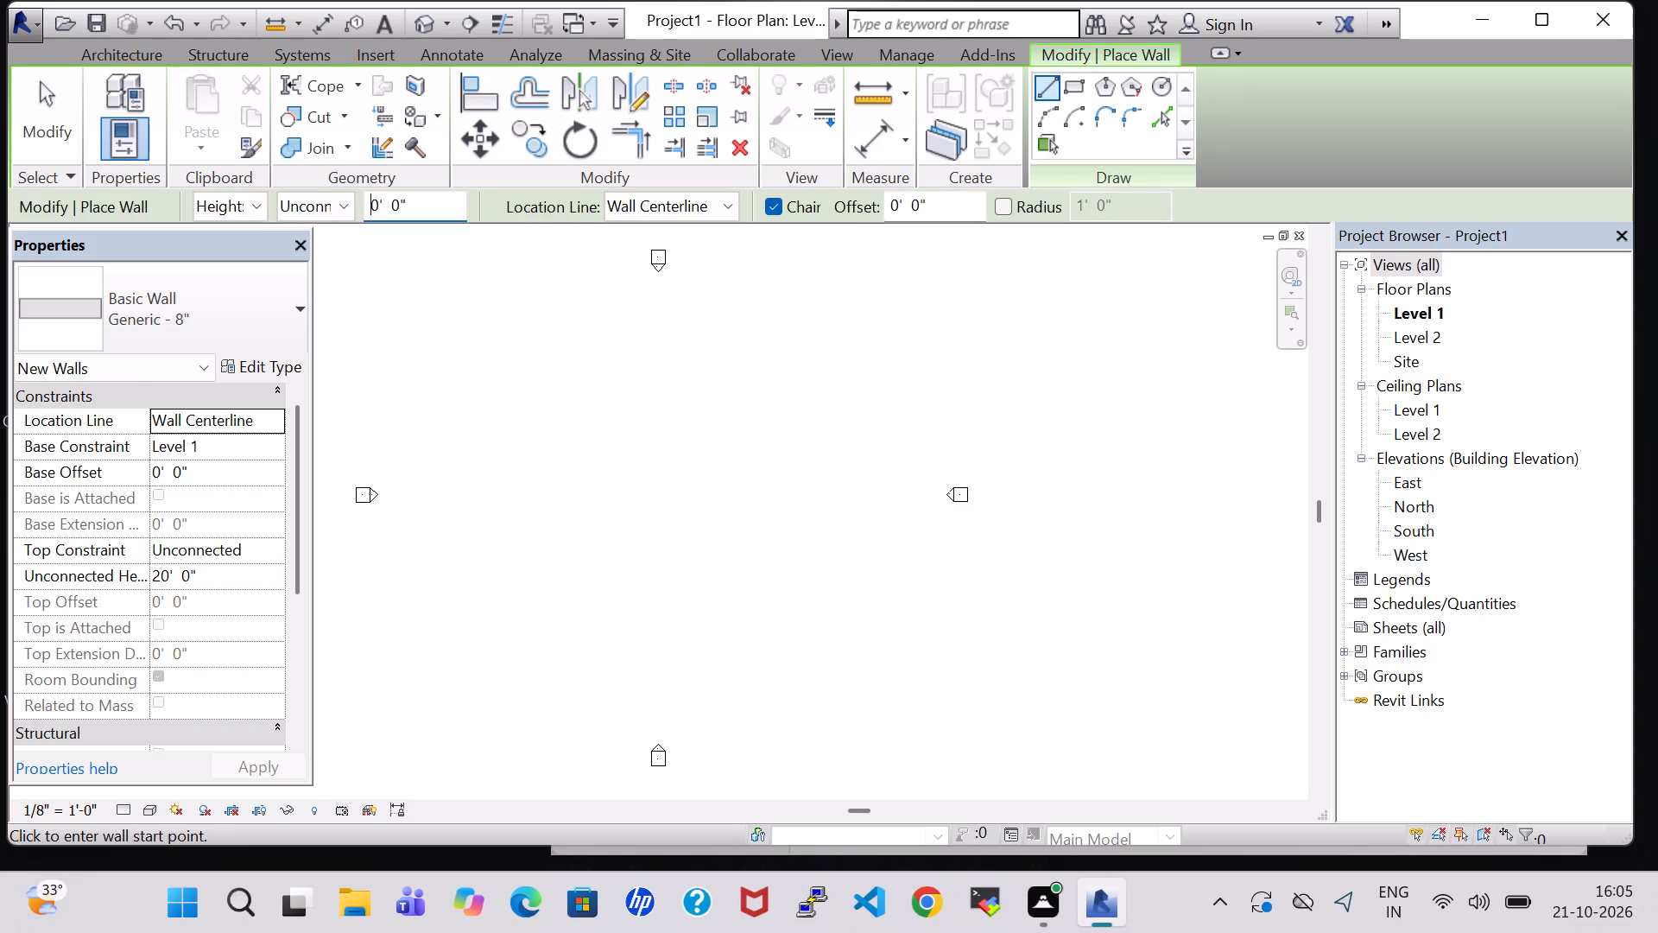
{"action": "key", "text": "1"}
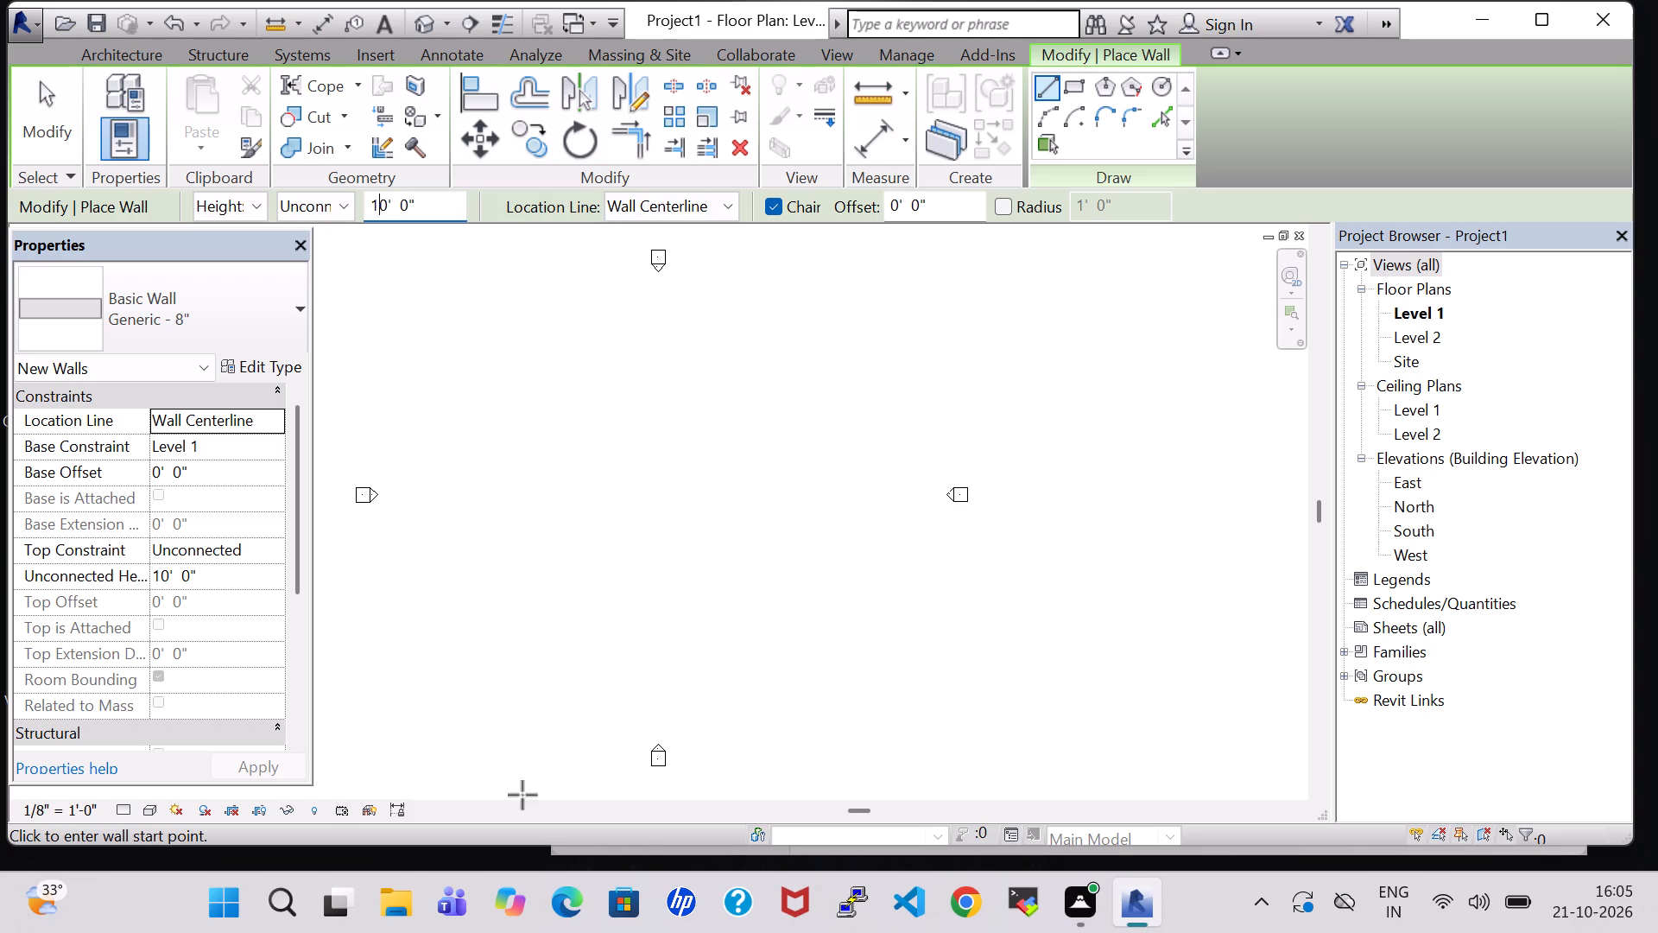
{"action": "double_click", "coordinate": [425, 809]}
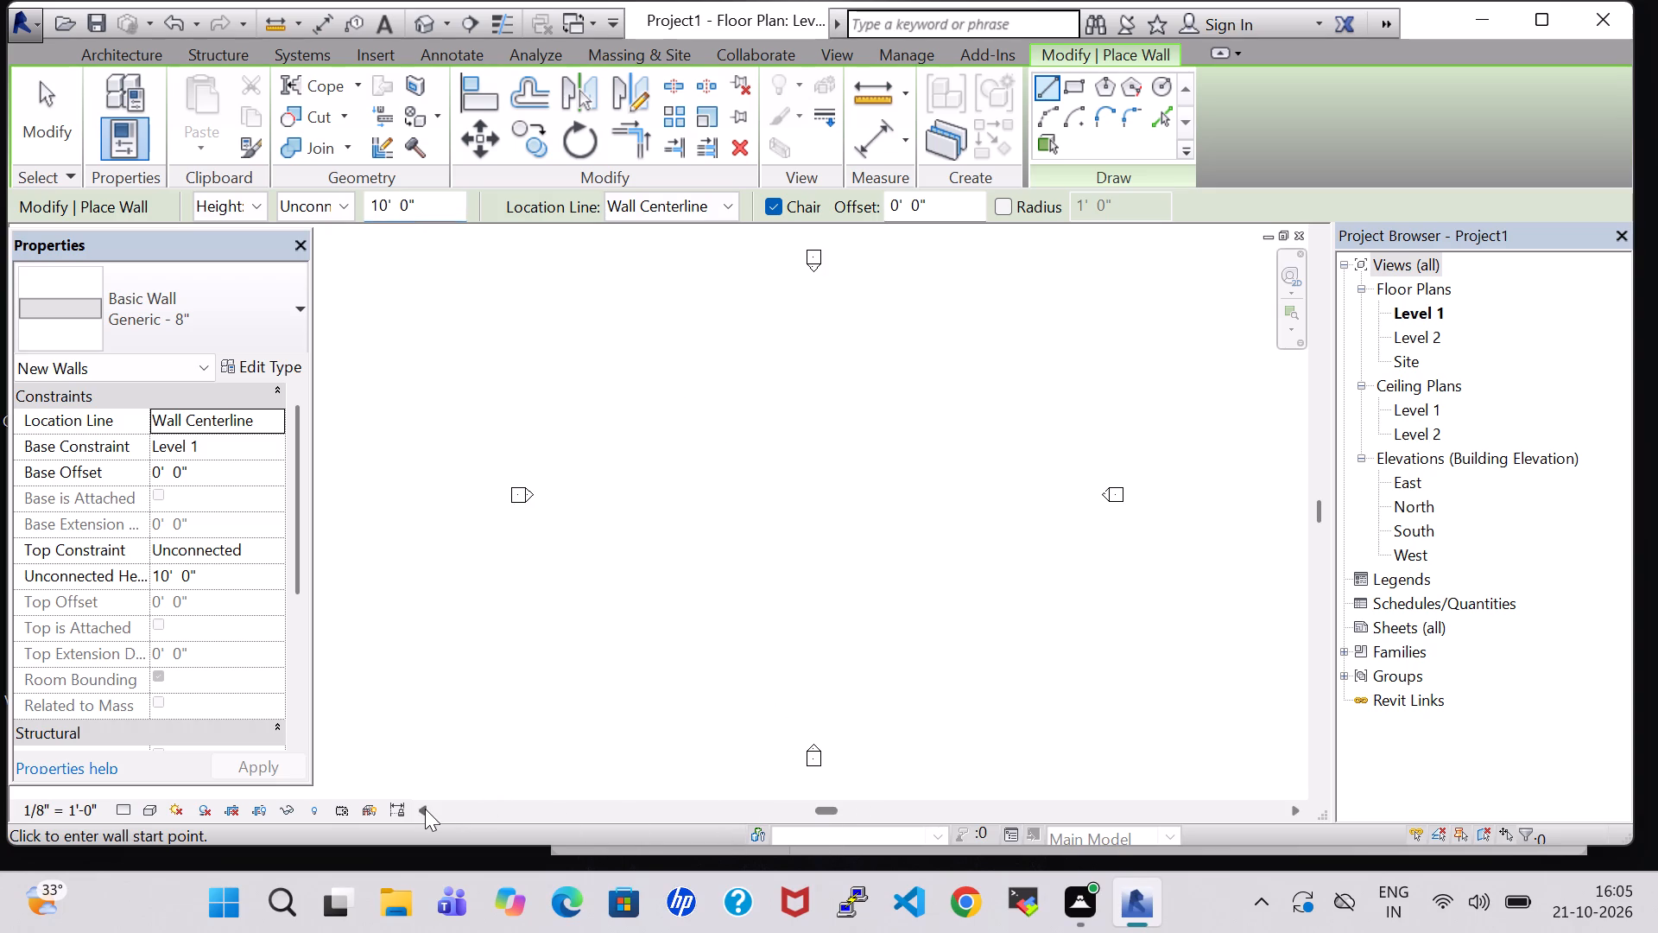
{"action": "left_click", "coordinate": [1298, 809]}
{"action": "left_click", "coordinate": [670, 351]}
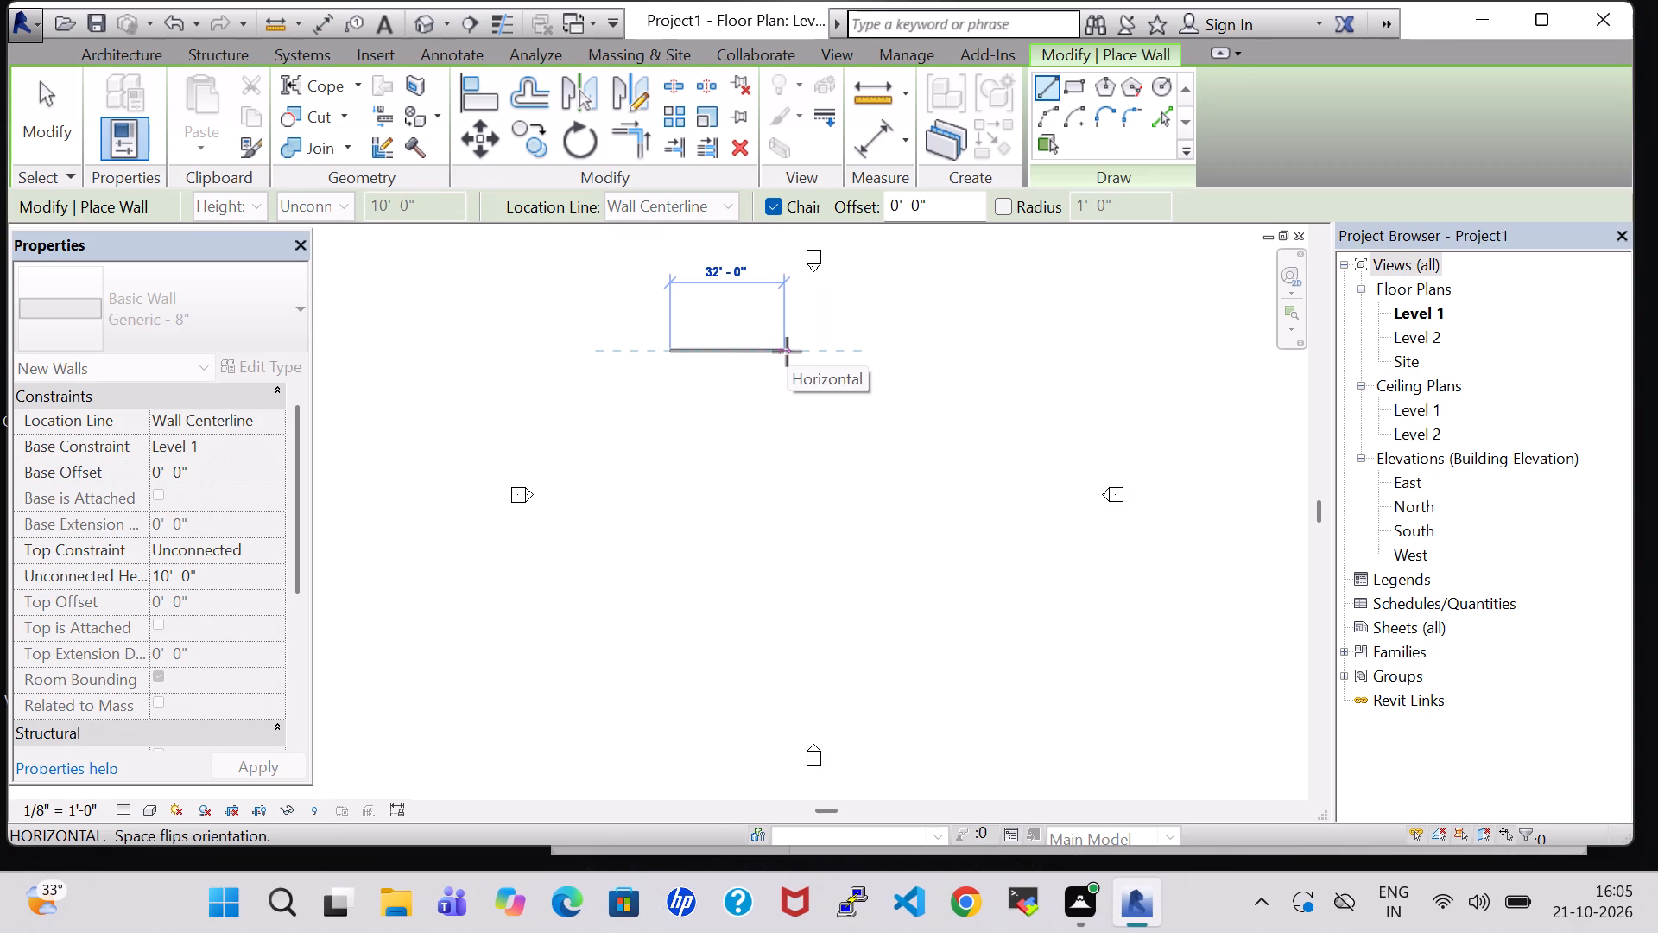
{"action": "left_click", "coordinate": [815, 352]}
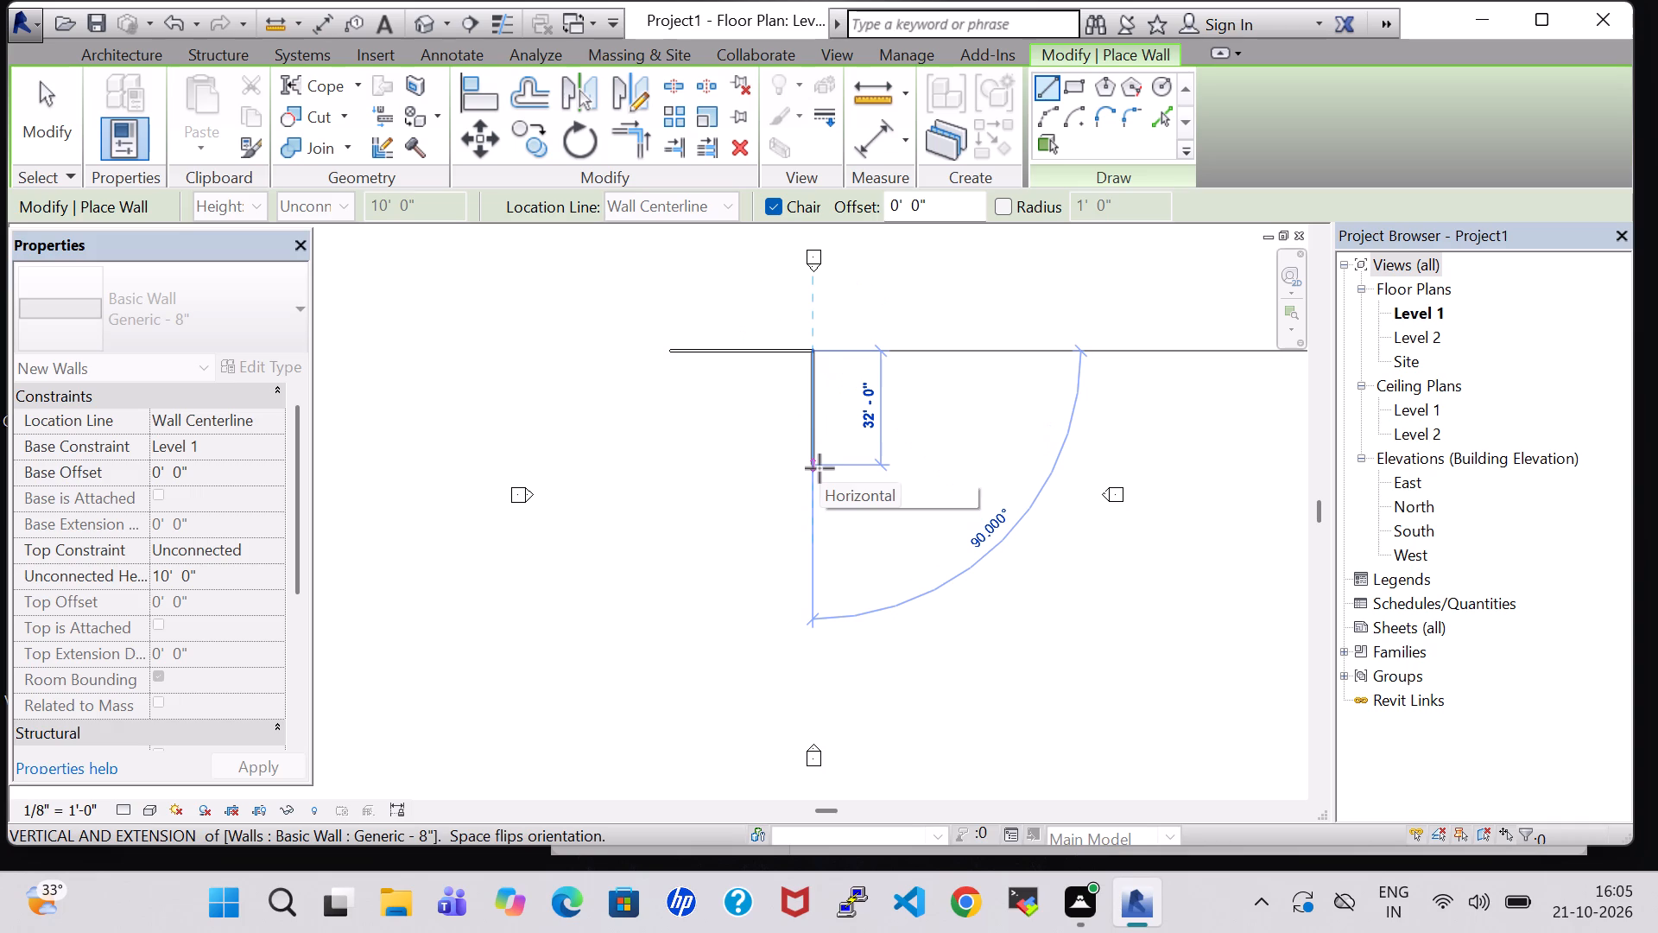
{"action": "left_click", "coordinate": [818, 497]}
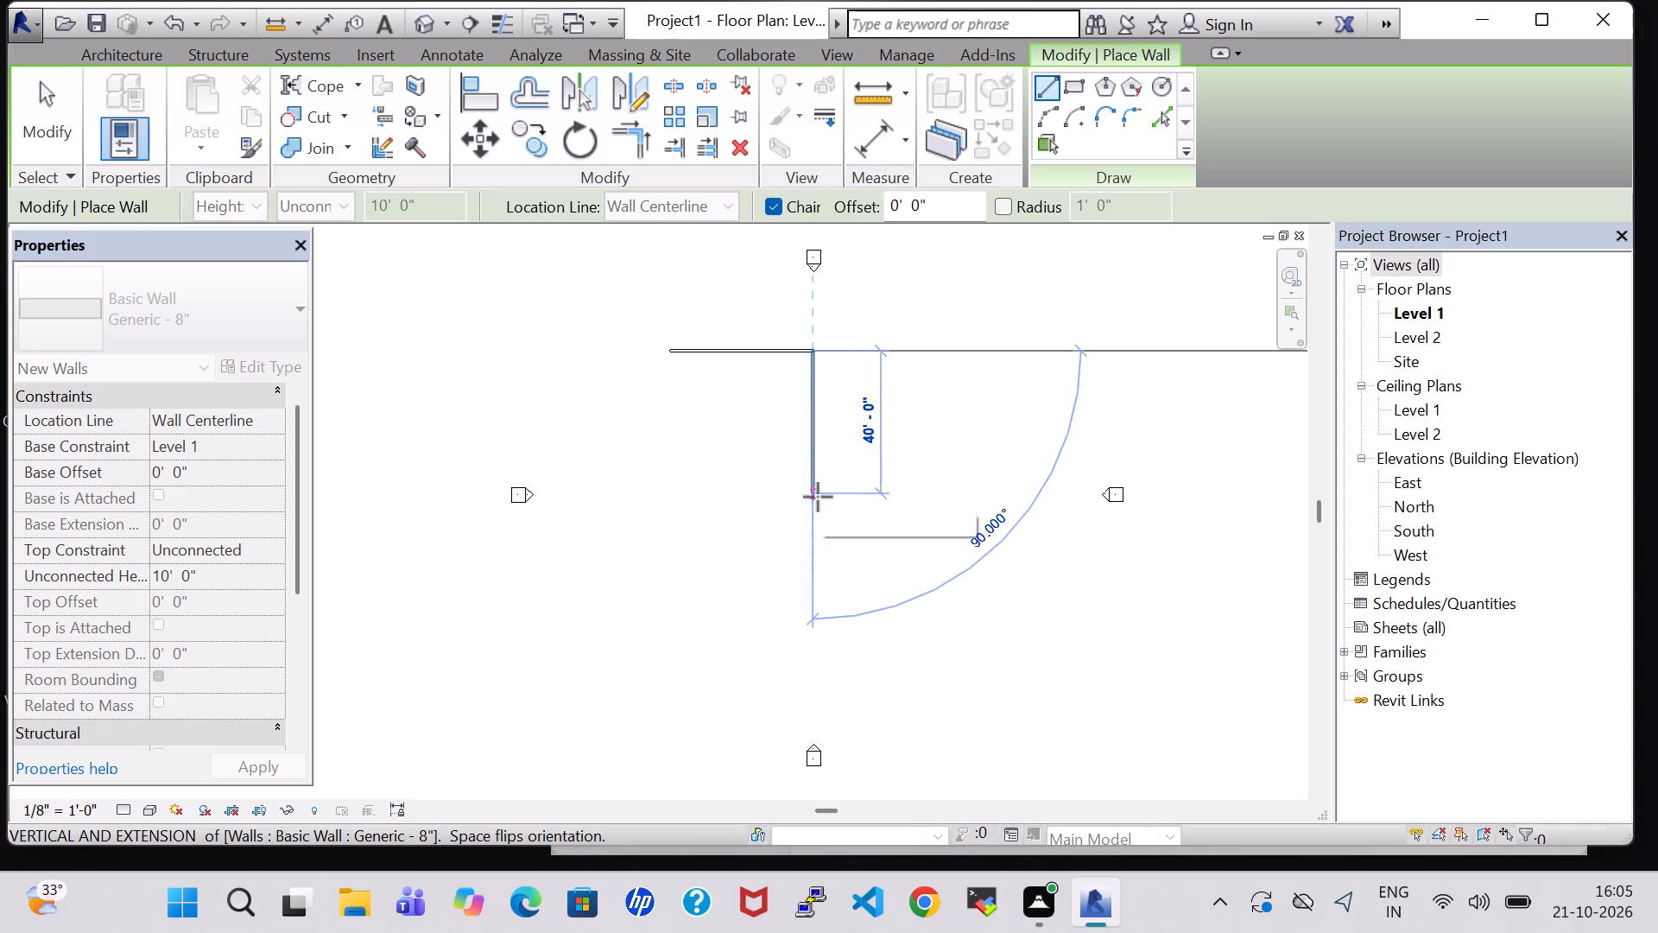
{"action": "left_click", "coordinate": [666, 491]}
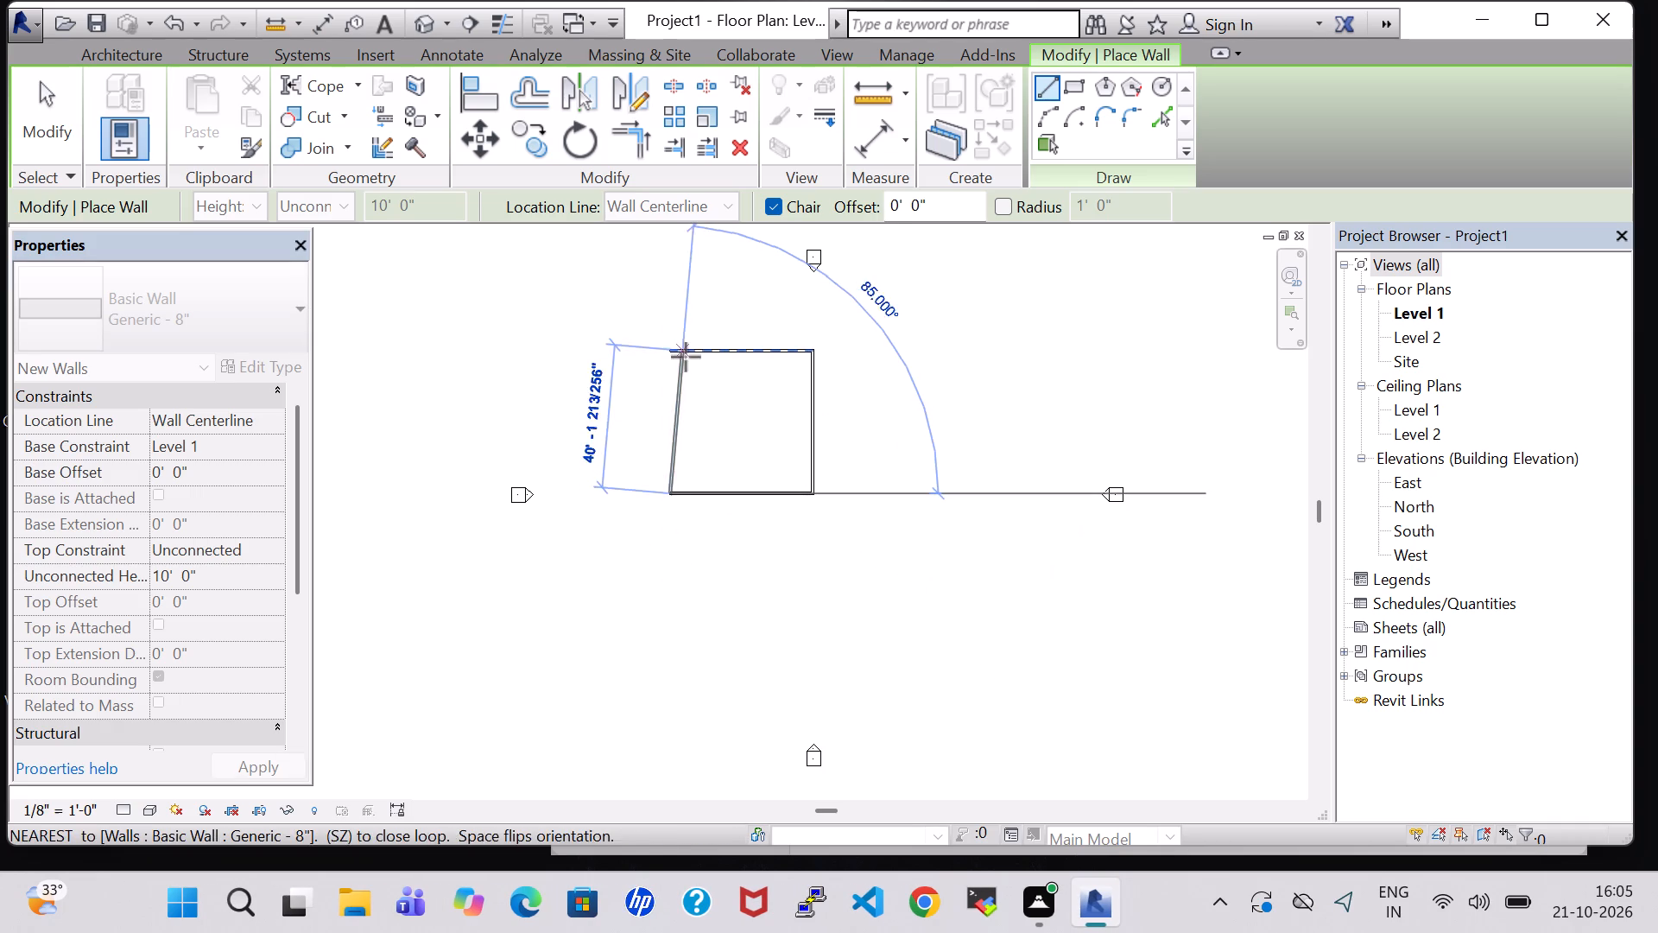
{"action": "left_click", "coordinate": [673, 357]}
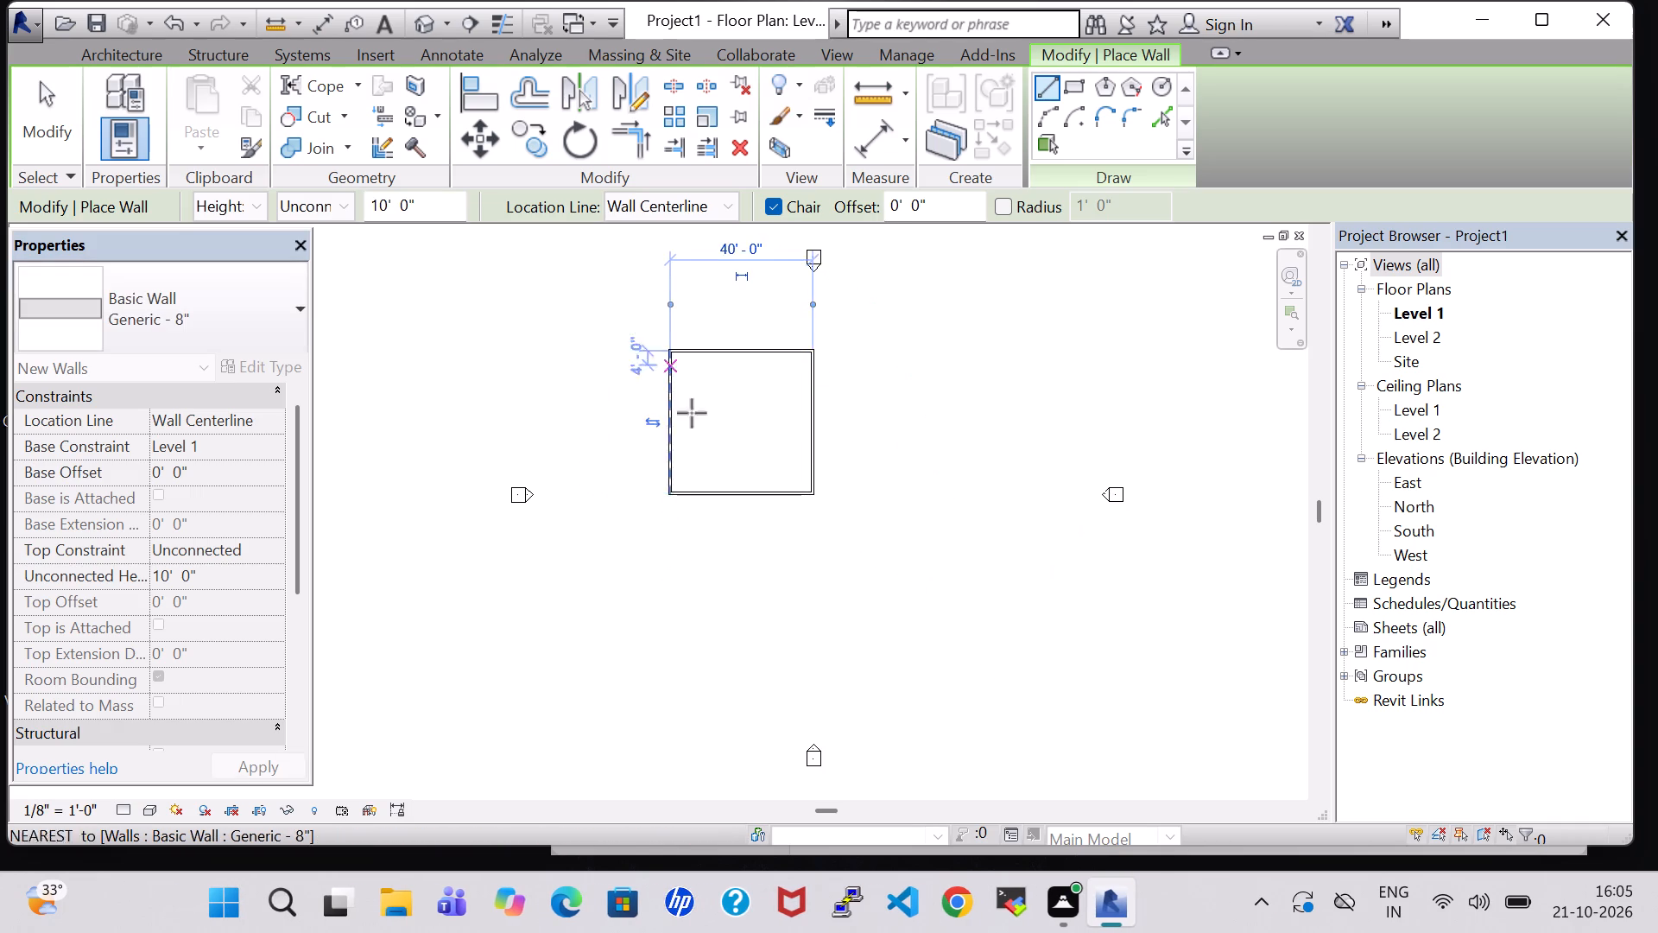
{"action": "scroll", "coordinate": [705, 473], "scroll_direction": "up", "scroll_amount": 6}
{"action": "middle_click_drag", "start_coordinate": [733, 350], "coordinate": [780, 555]}
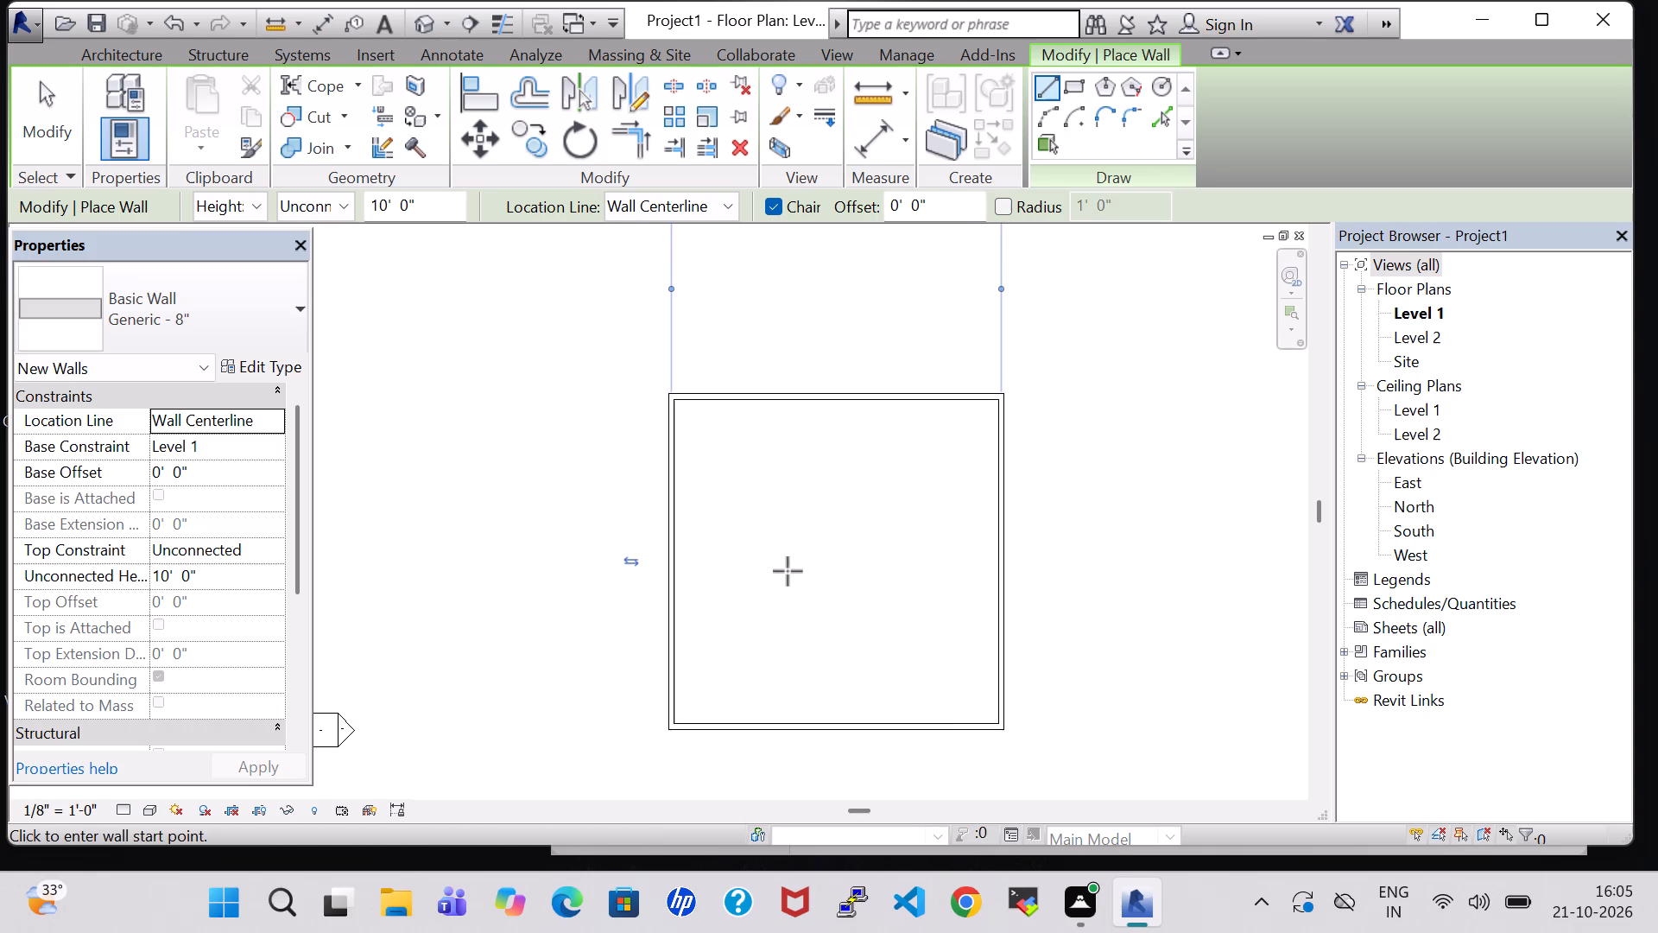
{"action": "key", "text": "Escape"}
{"action": "key", "text": "Escape"}
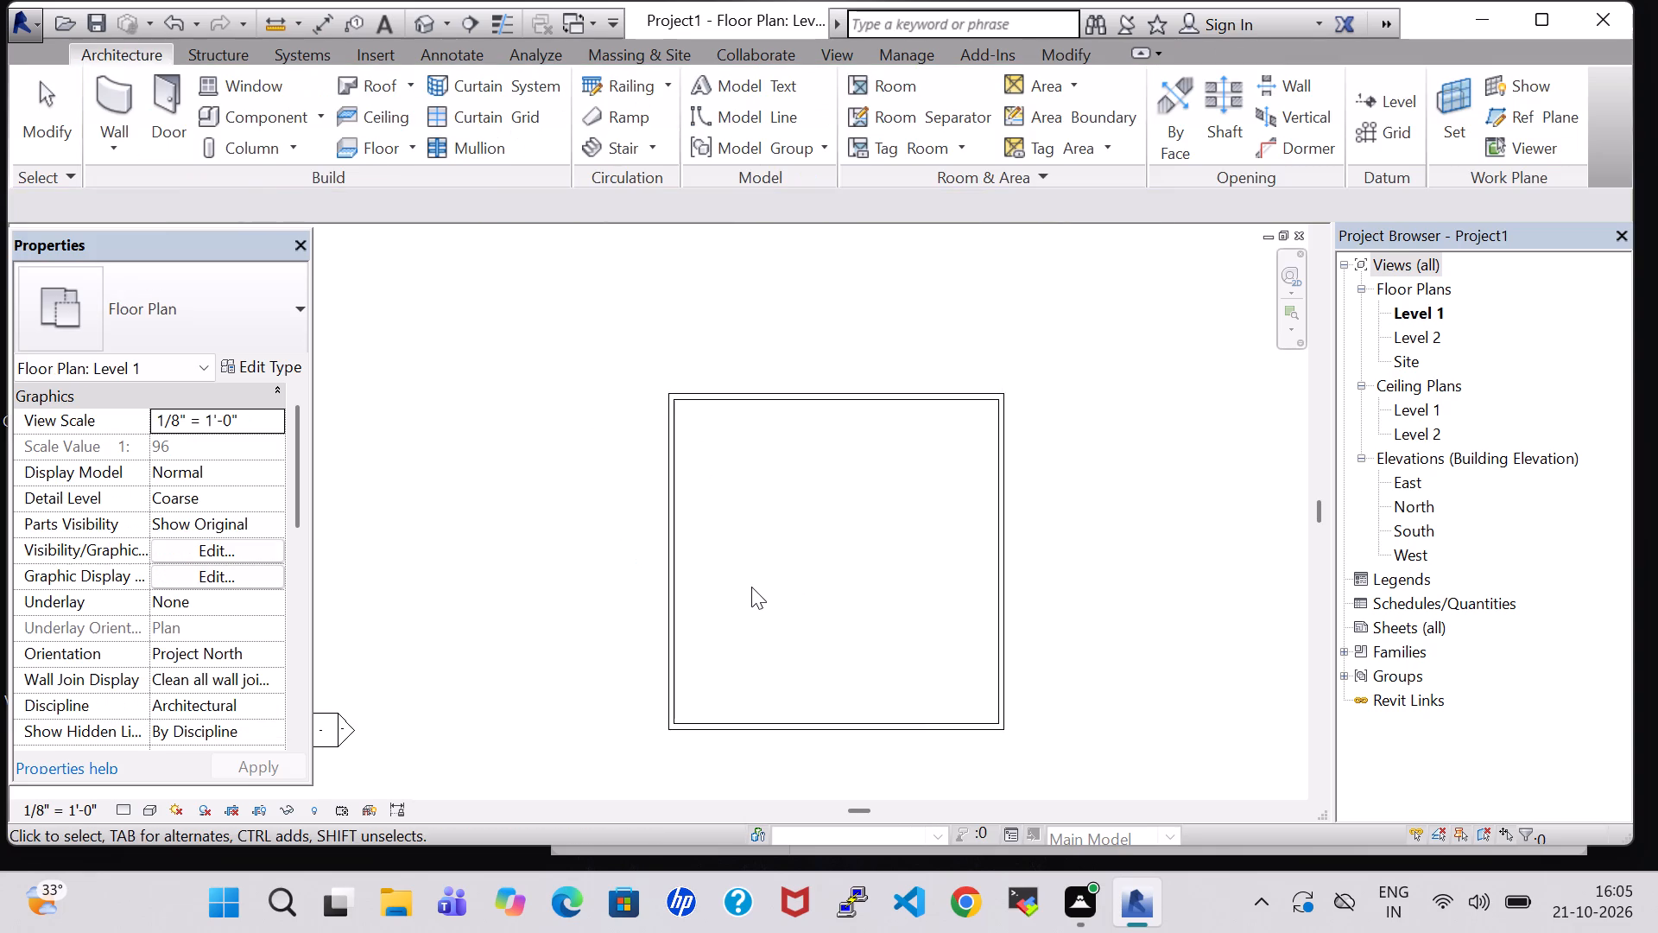
Draw a horizontal partition wall across the full width of the square, about 8'-3" below the plan's upper outer wall.
{"action": "left_click", "coordinate": [122, 81]}
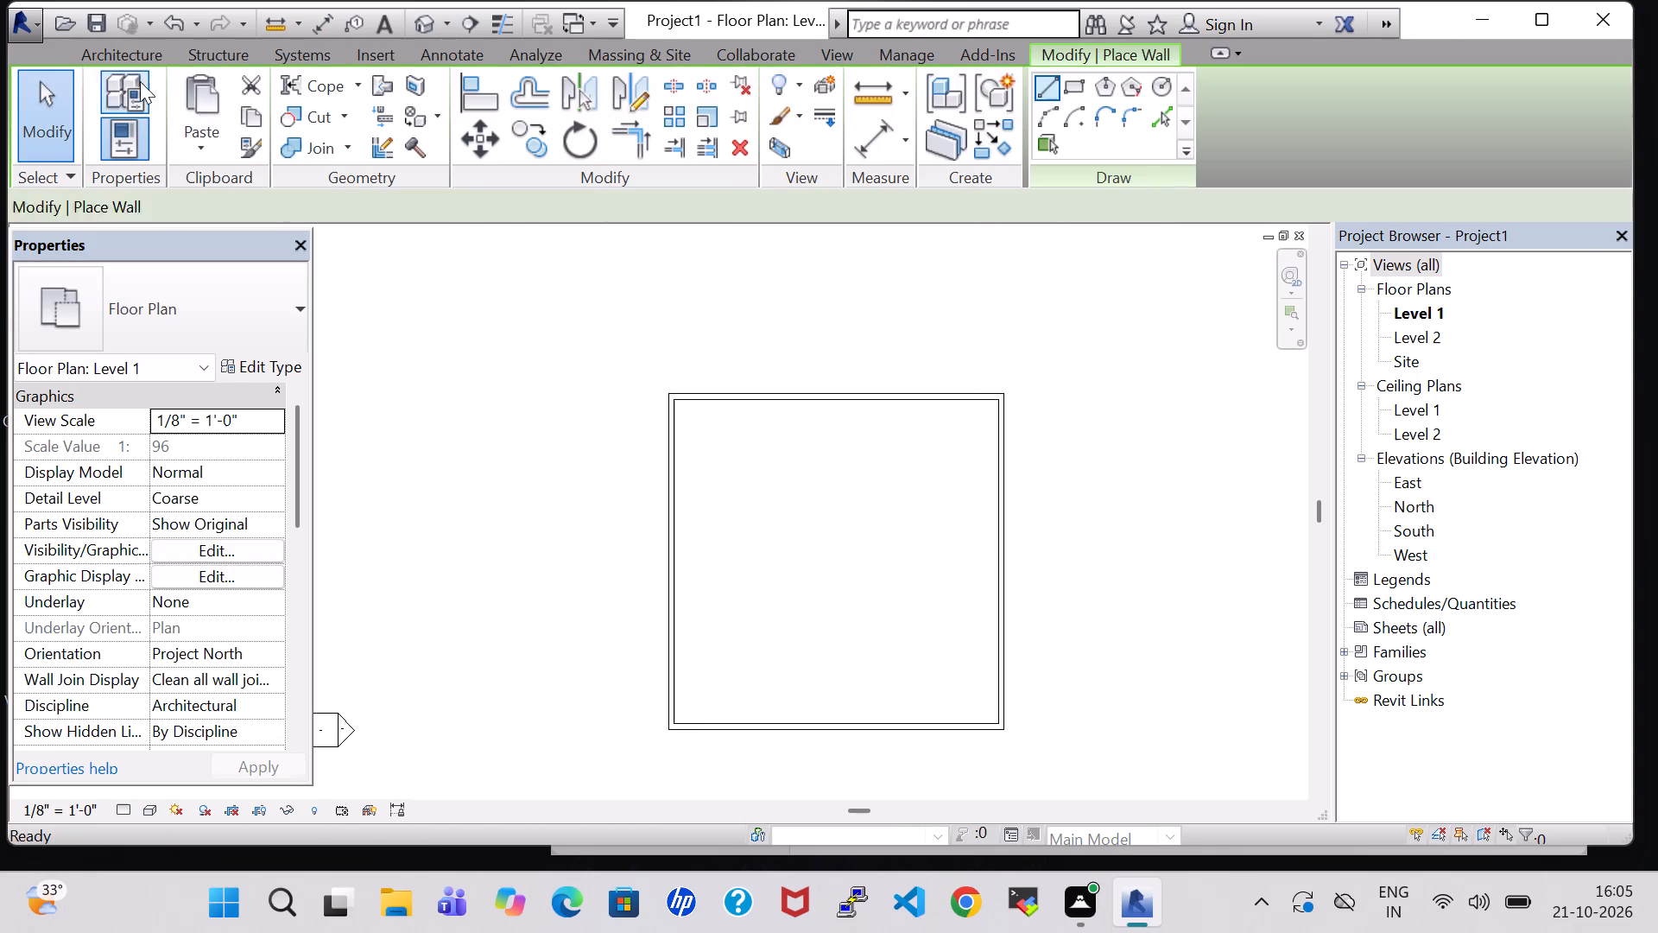
{"action": "left_click", "coordinate": [671, 465]}
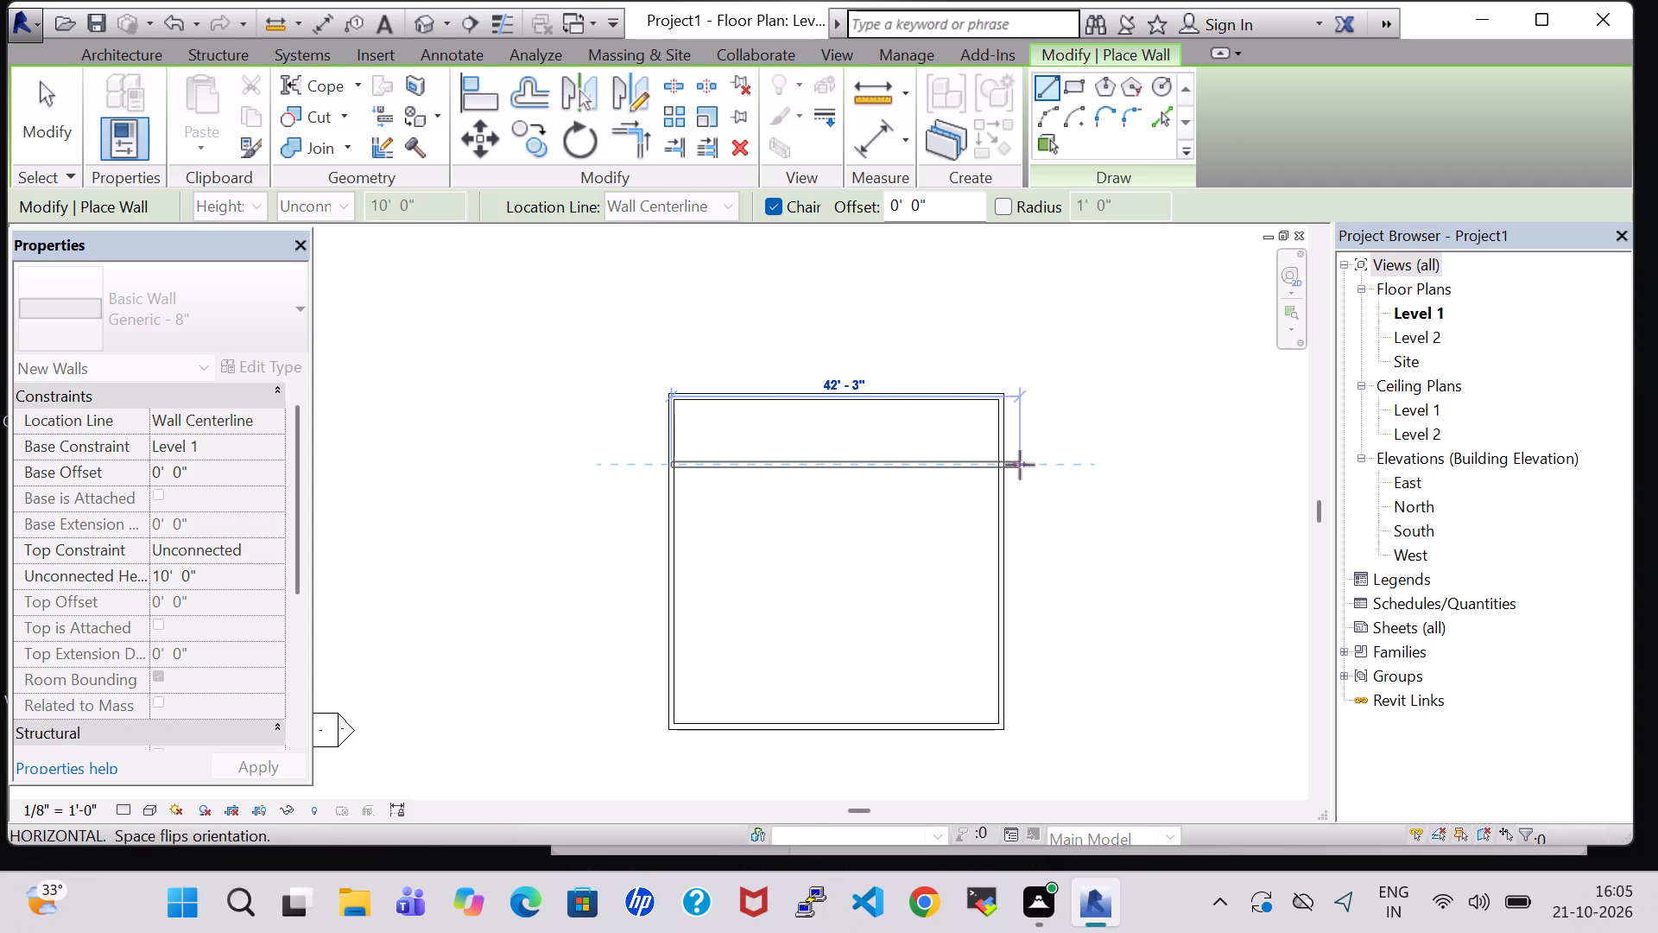
{"action": "left_click", "coordinate": [1003, 465]}
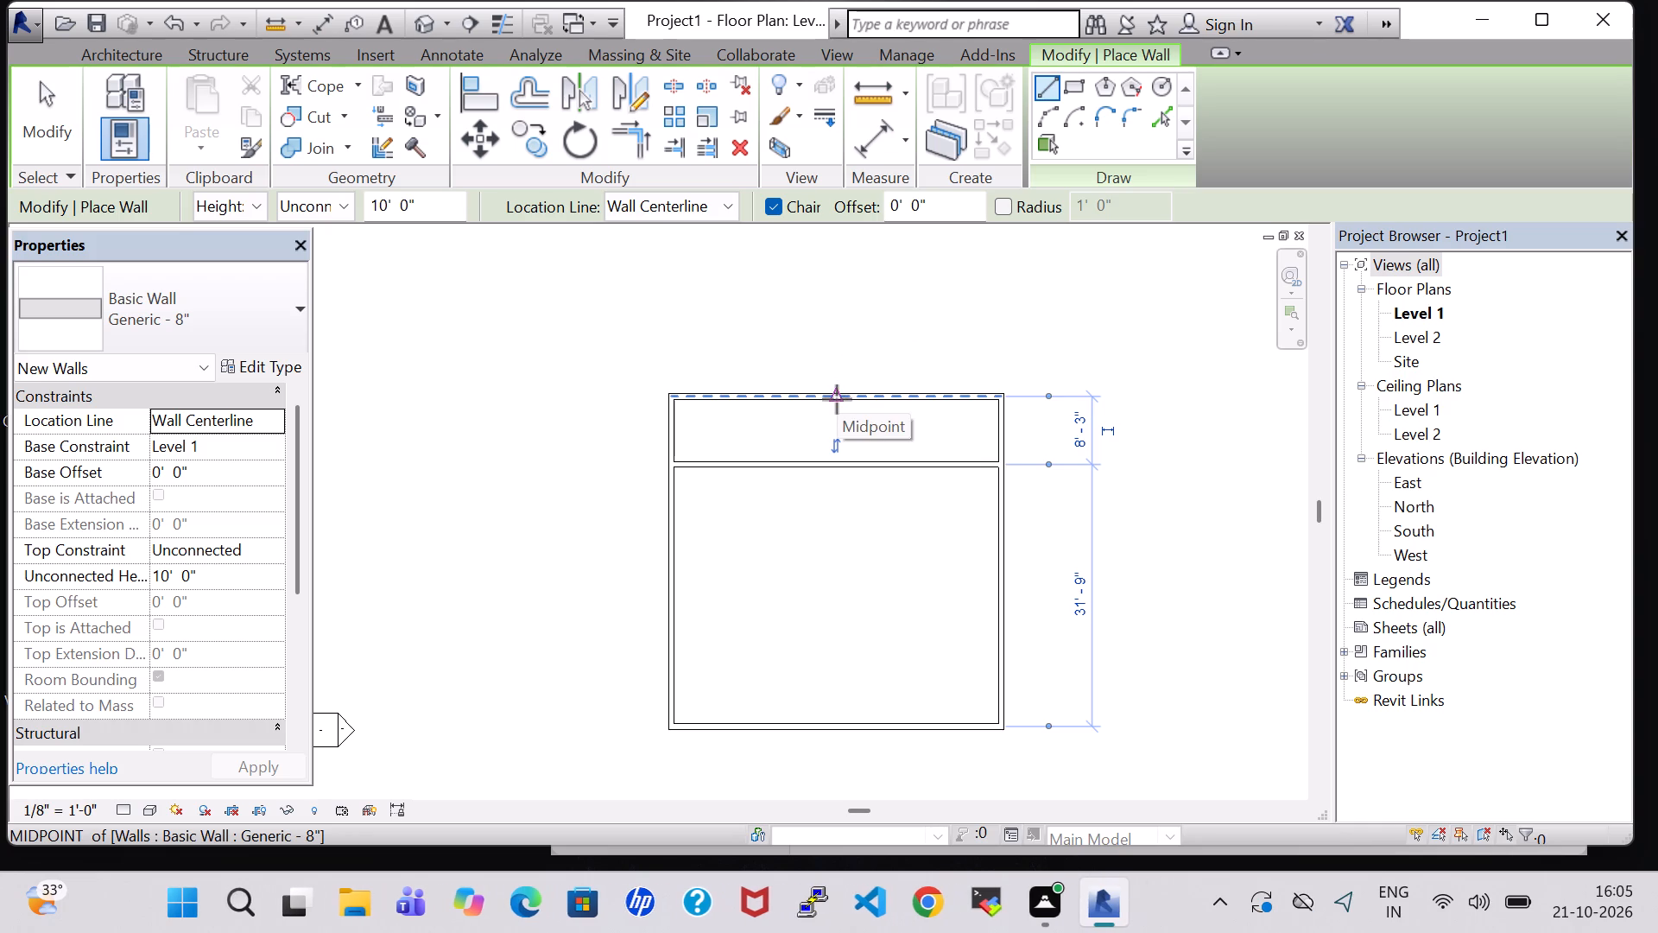
Draw a partition about 13'-6" down from the middle of the horizontal partition, and continue it 20' to the plan's left outer wall.
{"action": "scroll", "coordinate": [833, 463], "scroll_direction": "up", "scroll_amount": 3}
{"action": "left_click", "coordinate": [837, 463]}
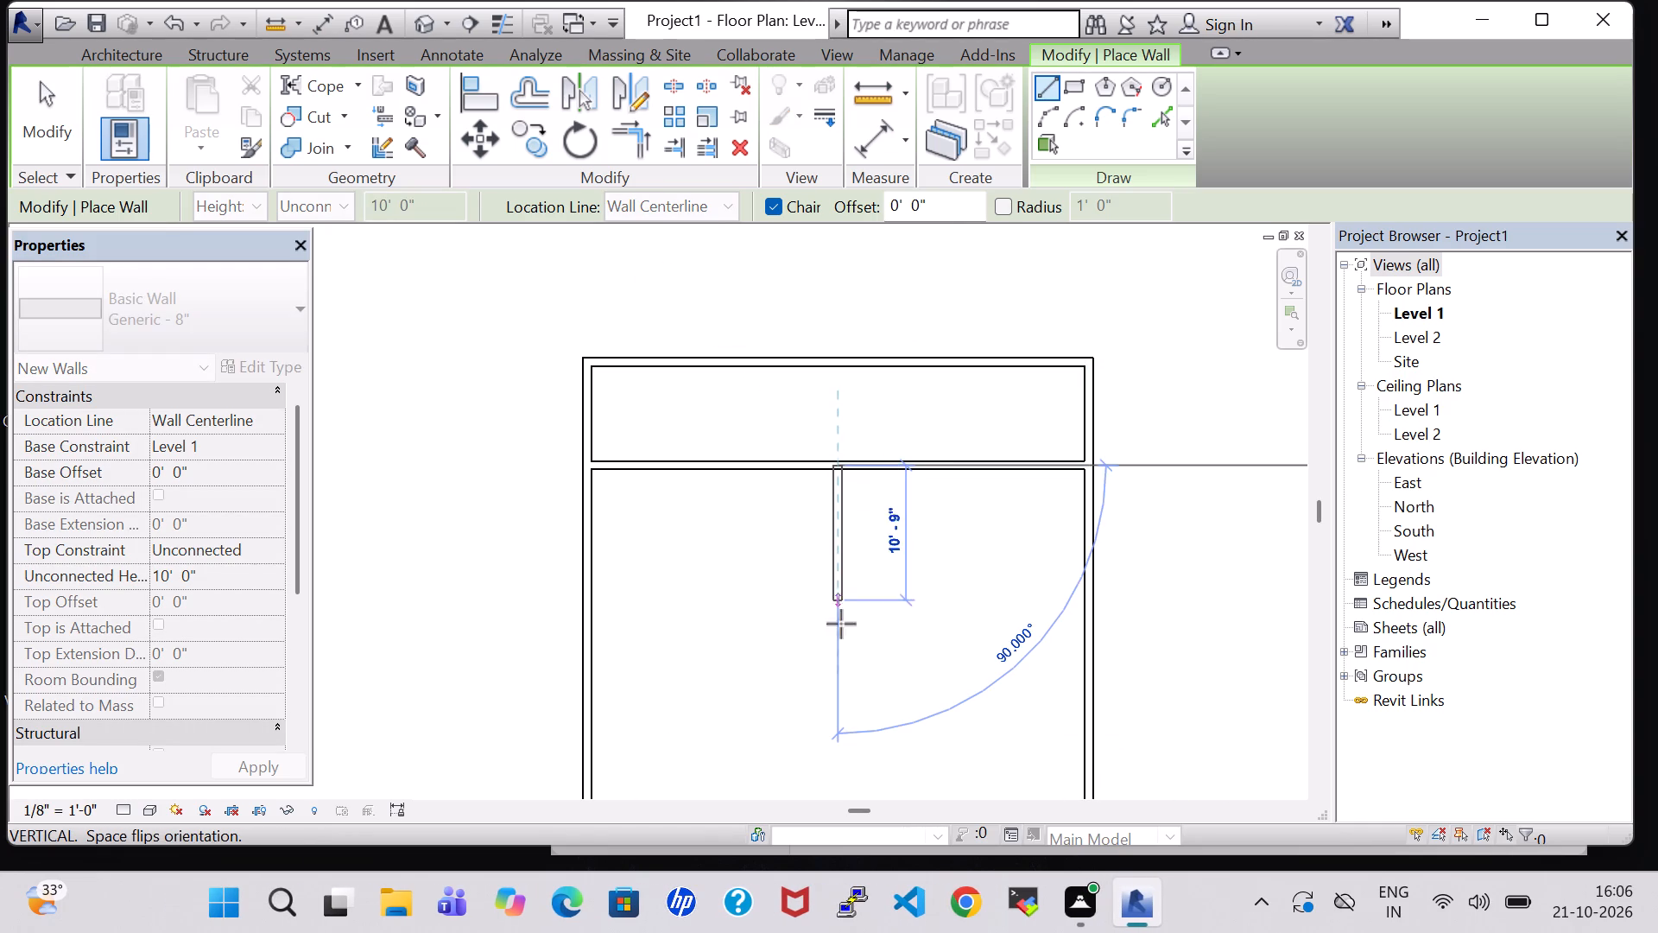
{"action": "middle_click_drag", "start_coordinate": [841, 625], "coordinate": [856, 465]}
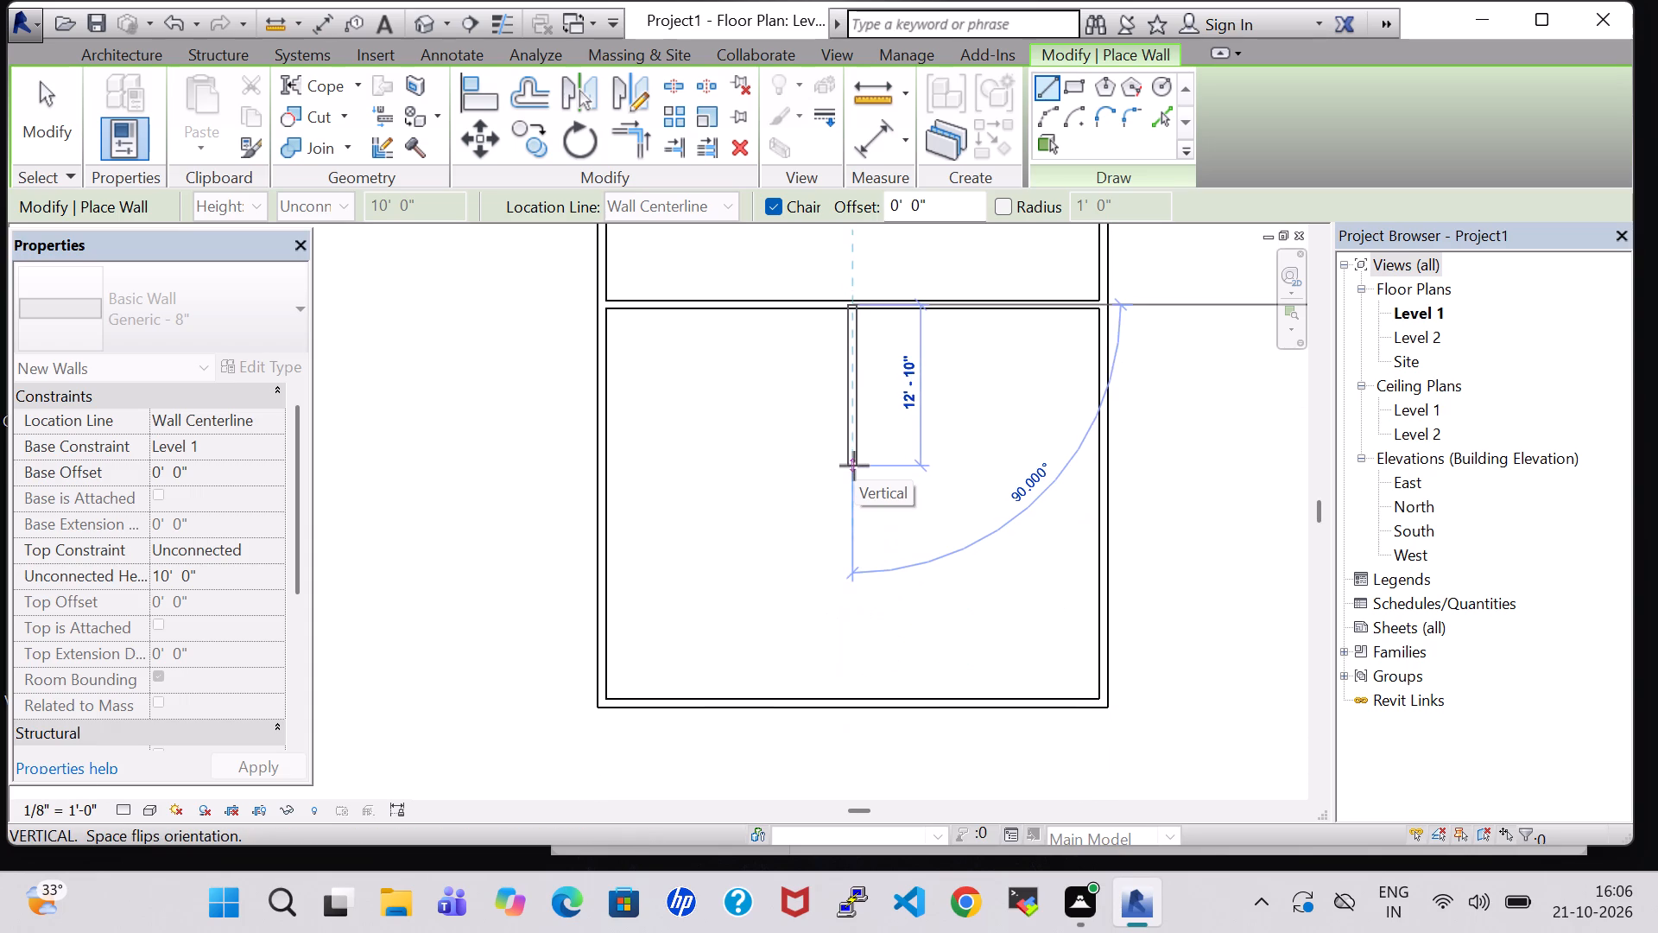
{"action": "left_click", "coordinate": [854, 474]}
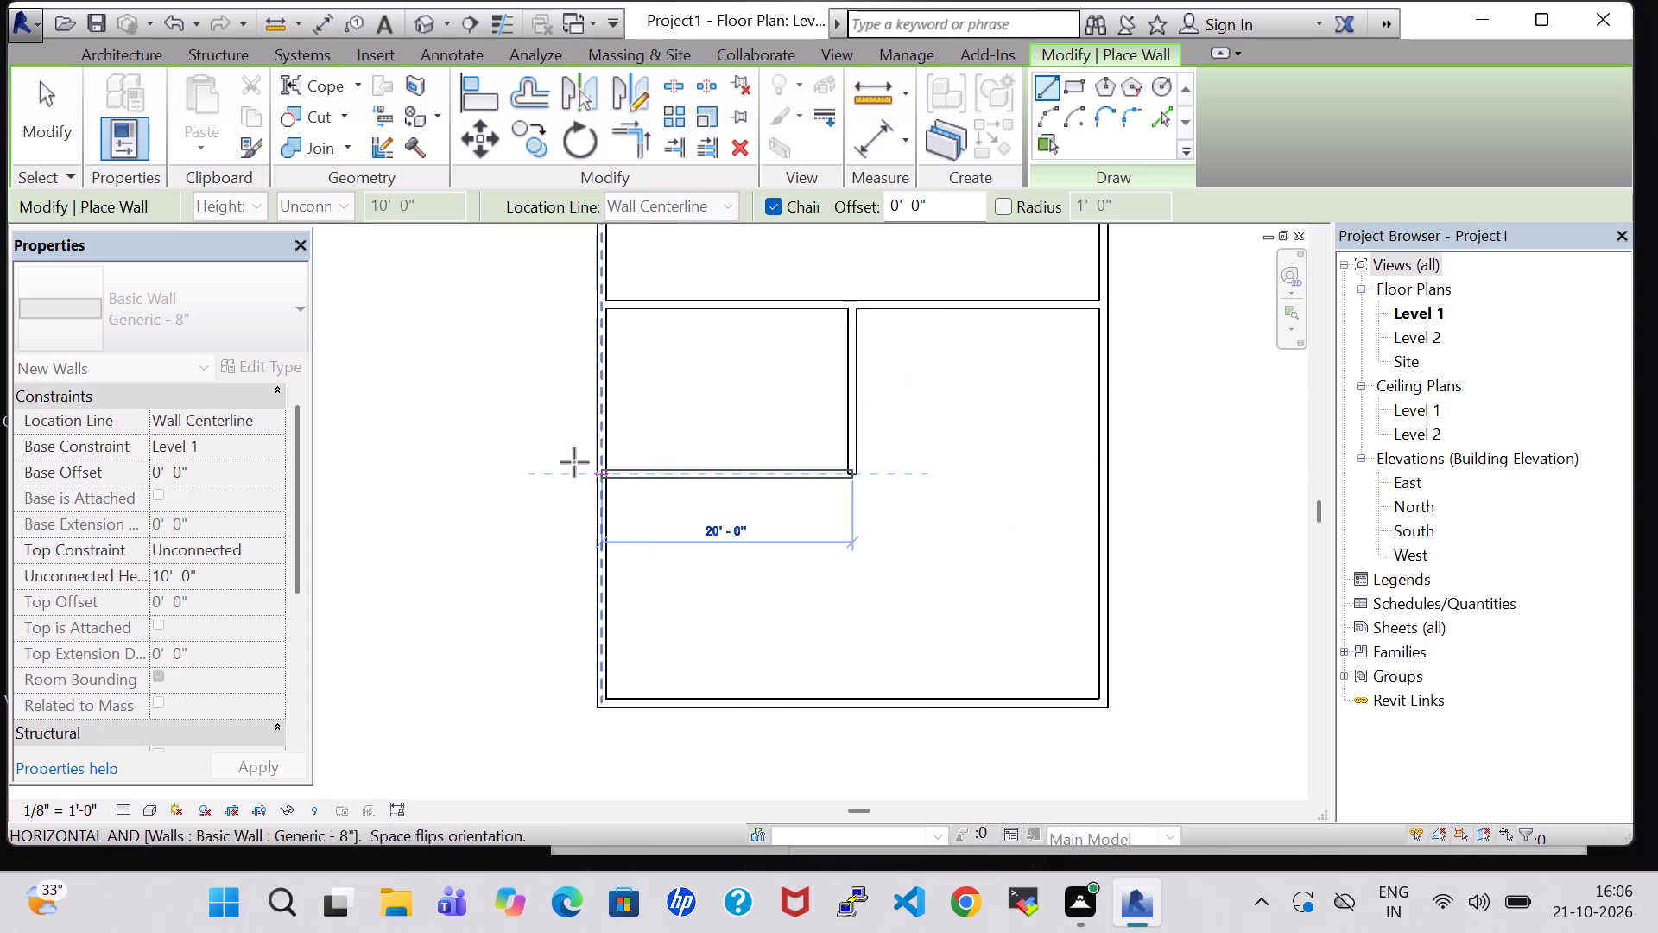
{"action": "left_click", "coordinate": [611, 467]}
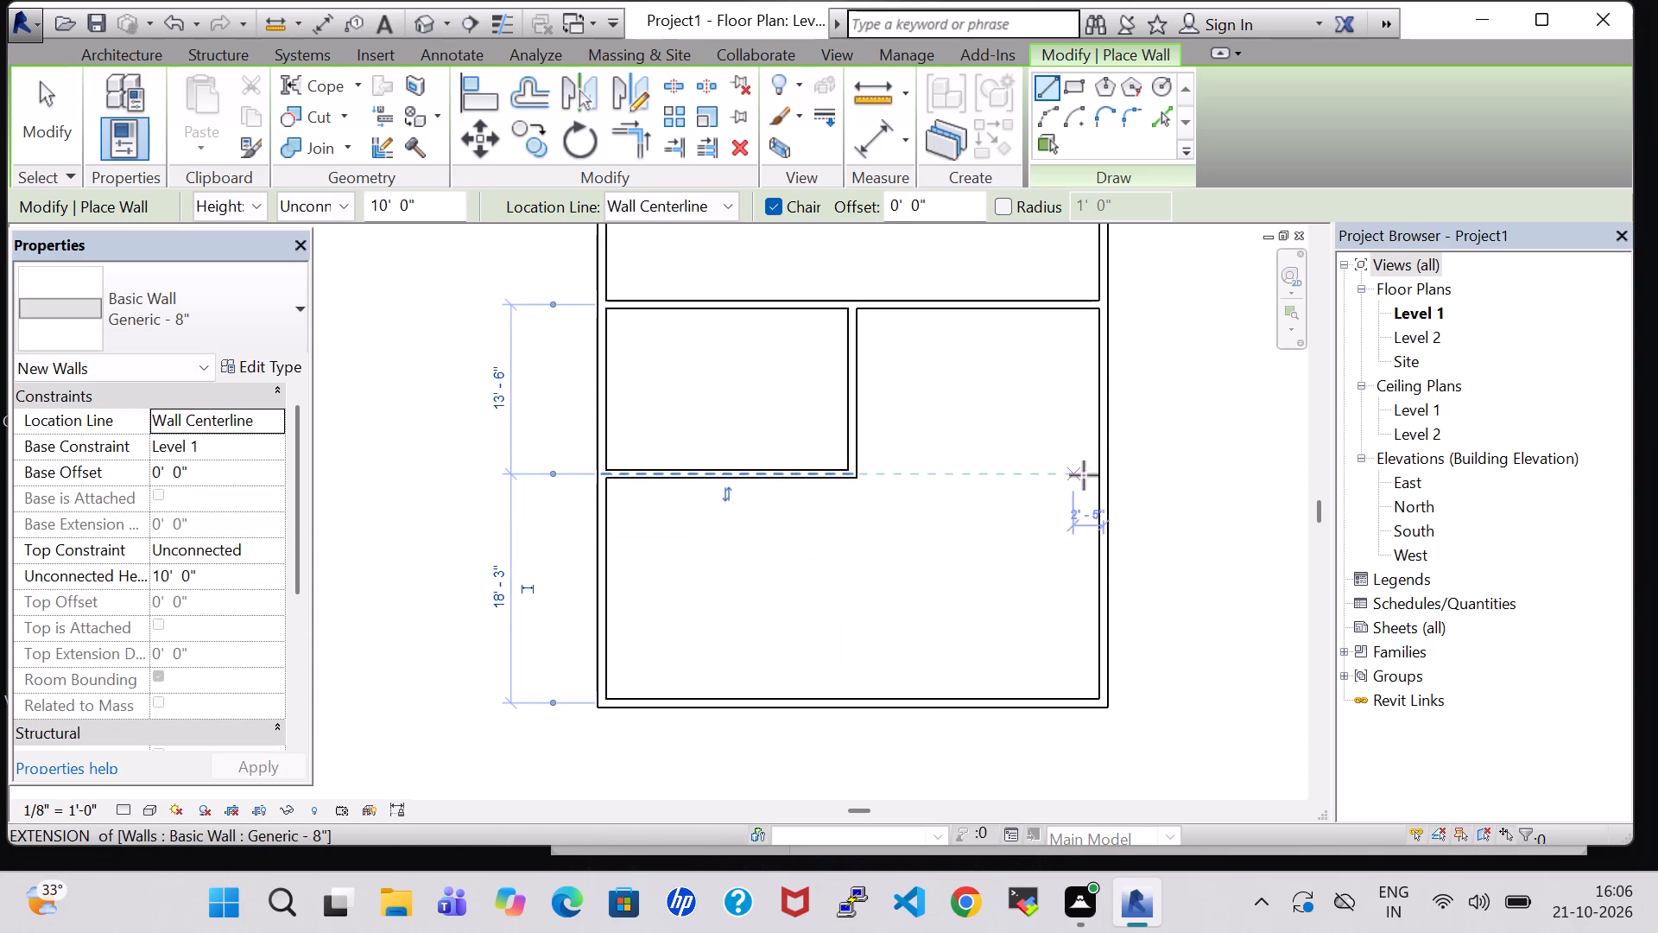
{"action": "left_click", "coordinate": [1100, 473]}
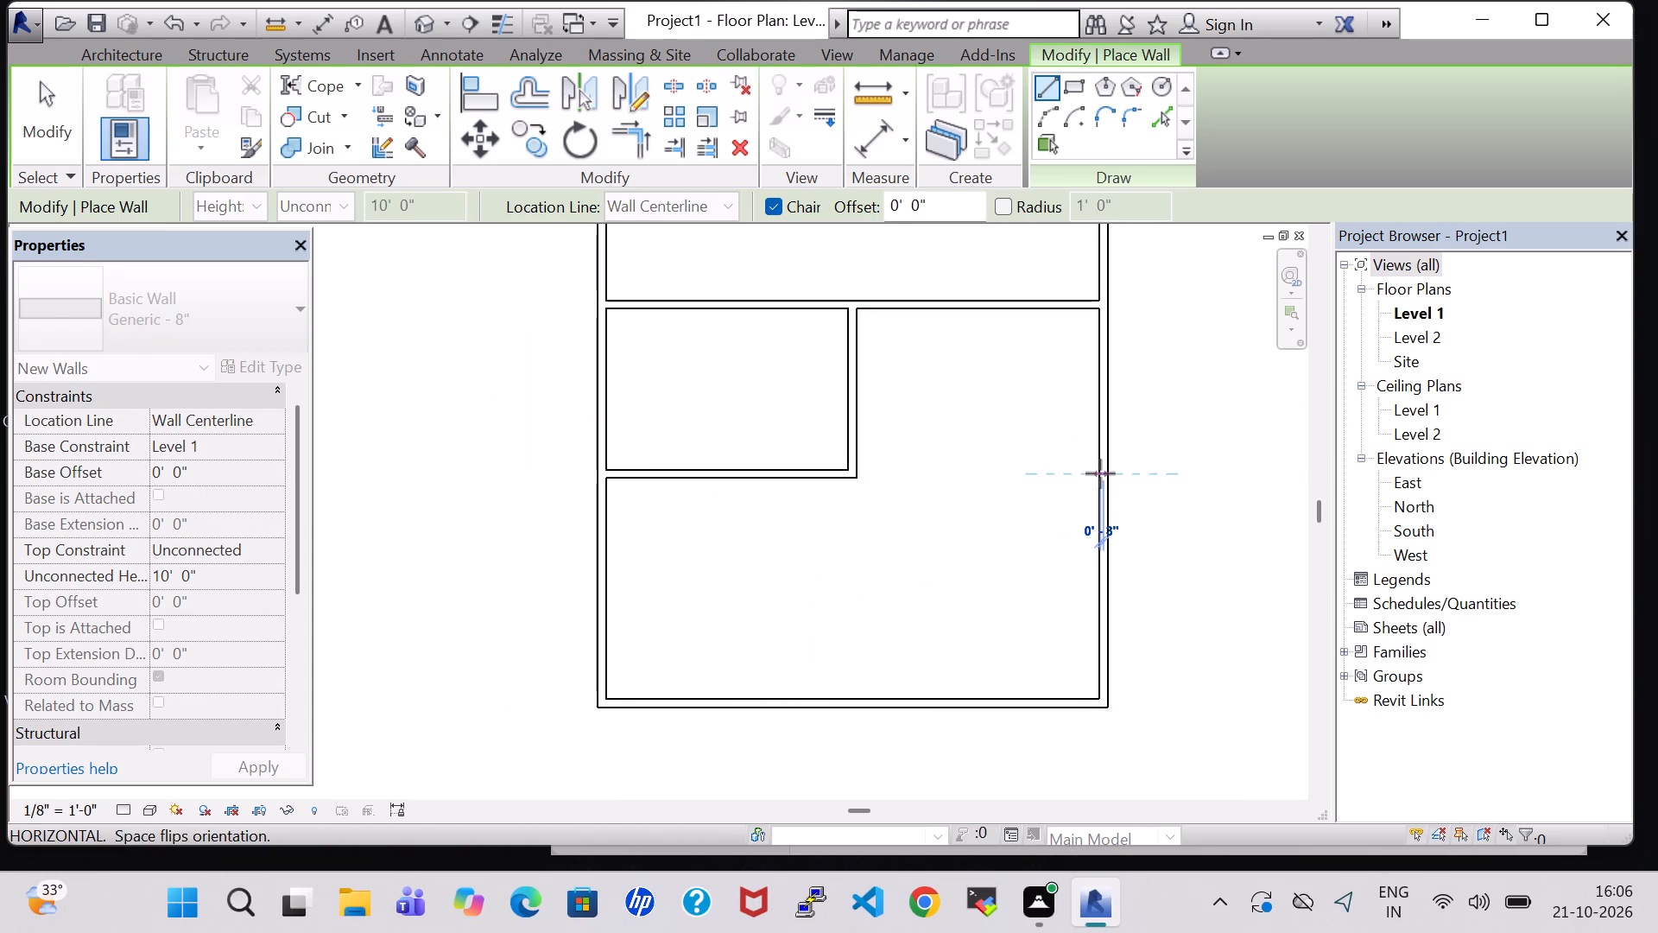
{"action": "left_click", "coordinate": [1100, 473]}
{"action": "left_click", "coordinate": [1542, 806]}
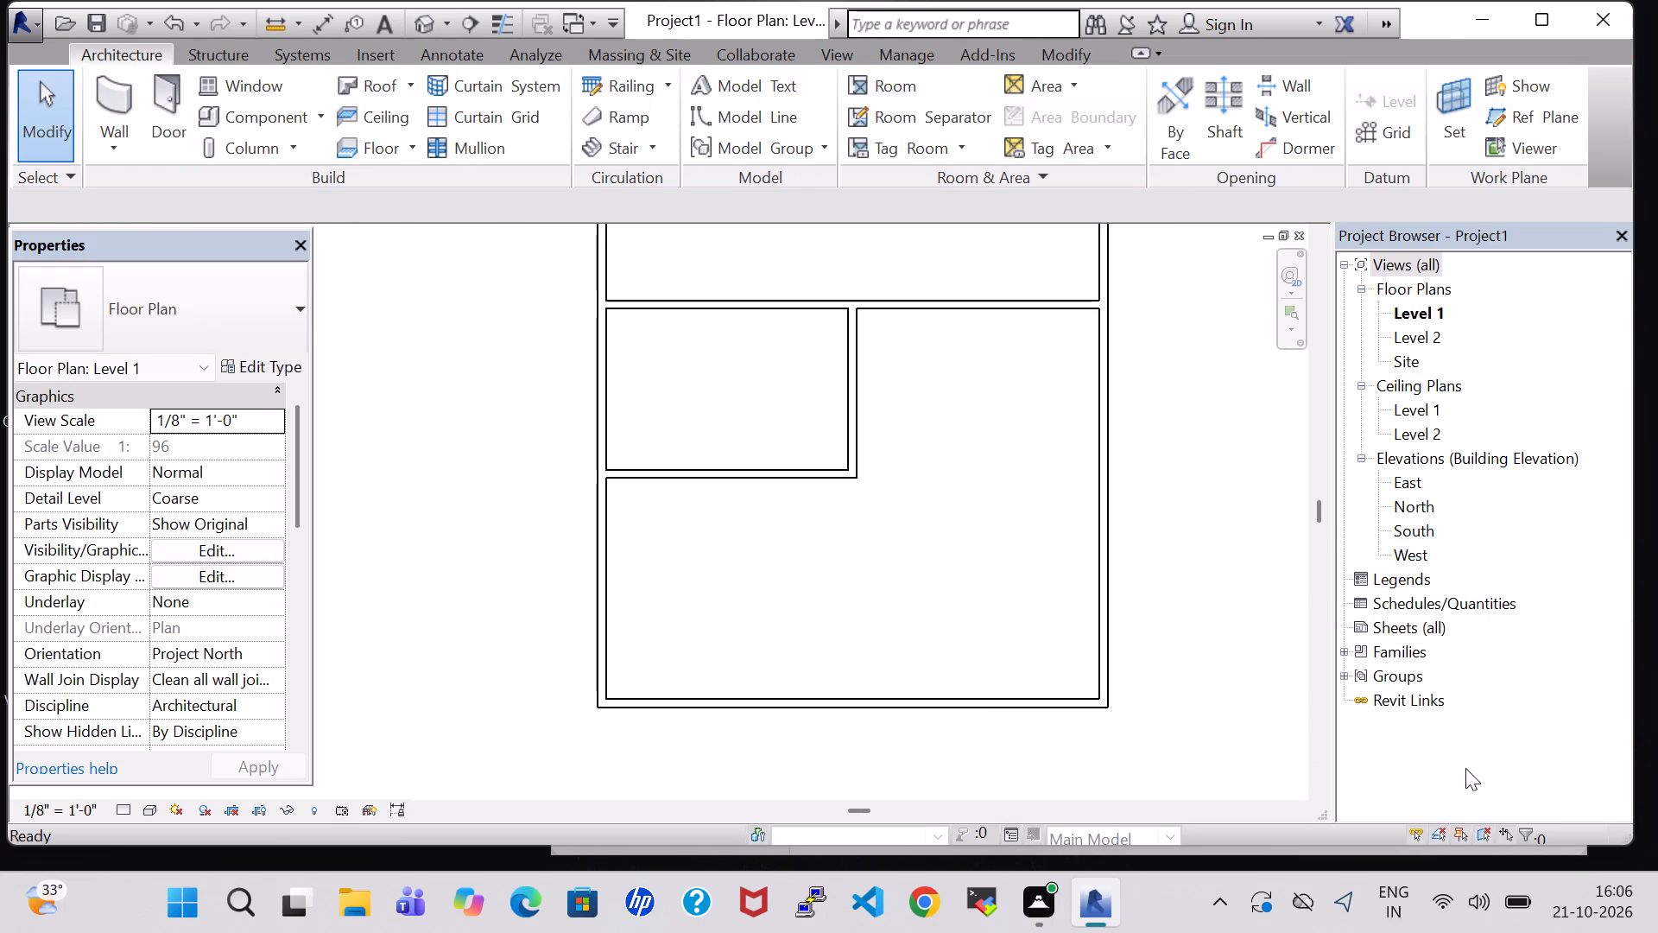
Draw a wall from the lower end of the vertical partition straight across to the plan's right outer wall.
{"action": "left_click", "coordinate": [103, 86]}
{"action": "left_click", "coordinate": [854, 471]}
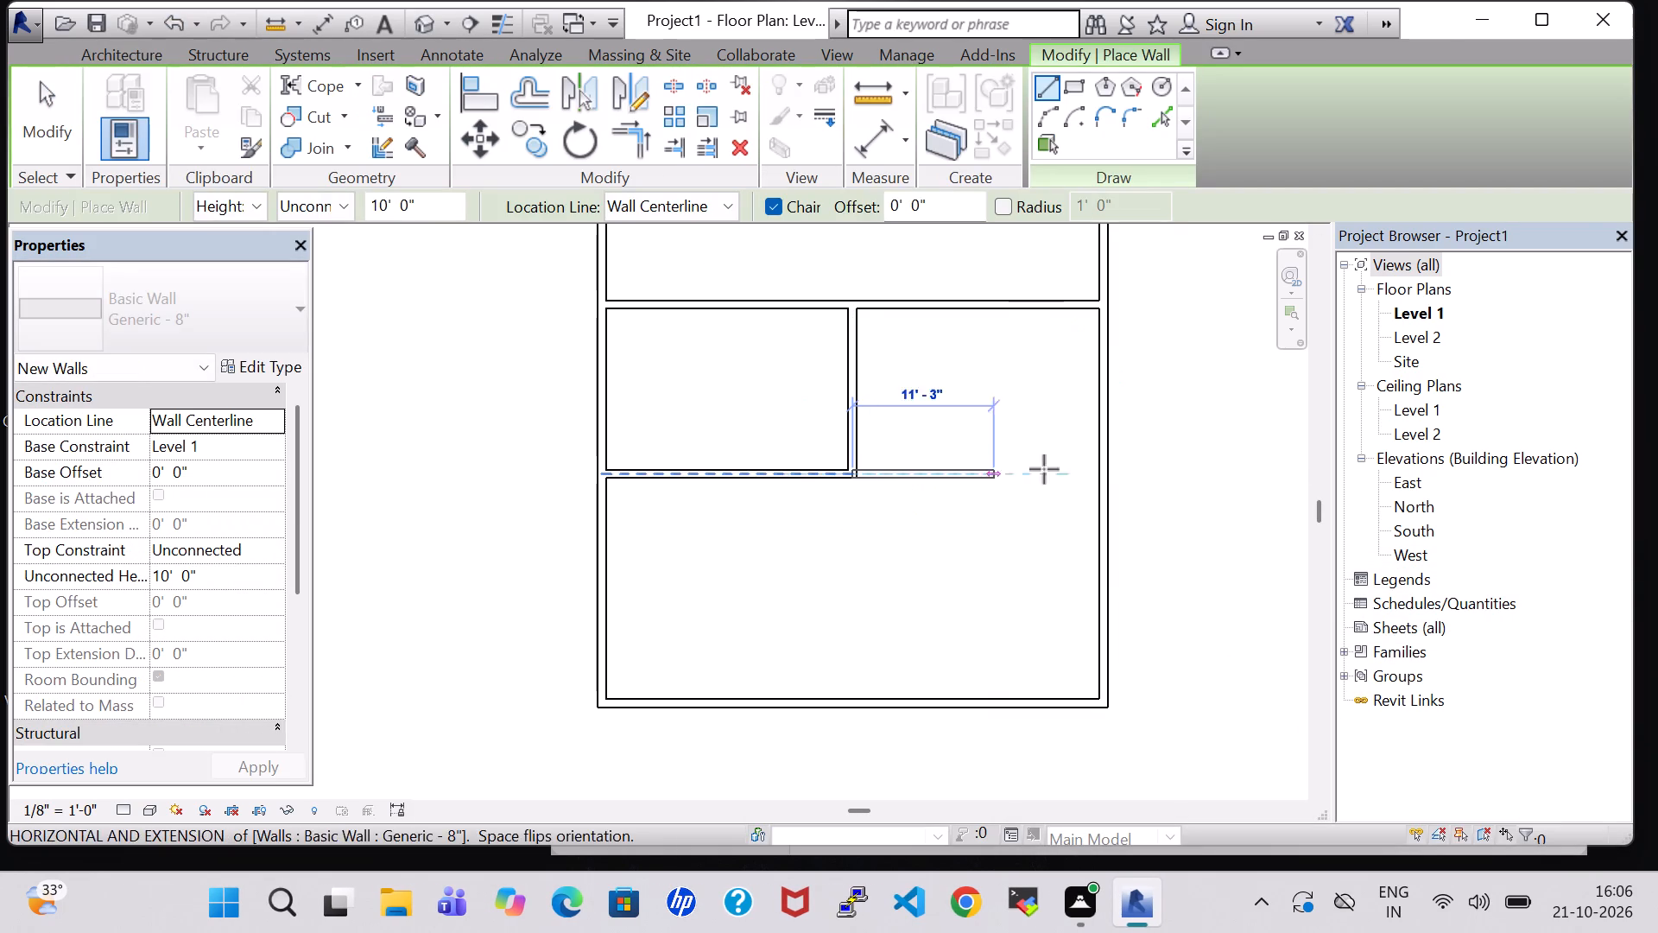
{"action": "left_click", "coordinate": [1106, 466]}
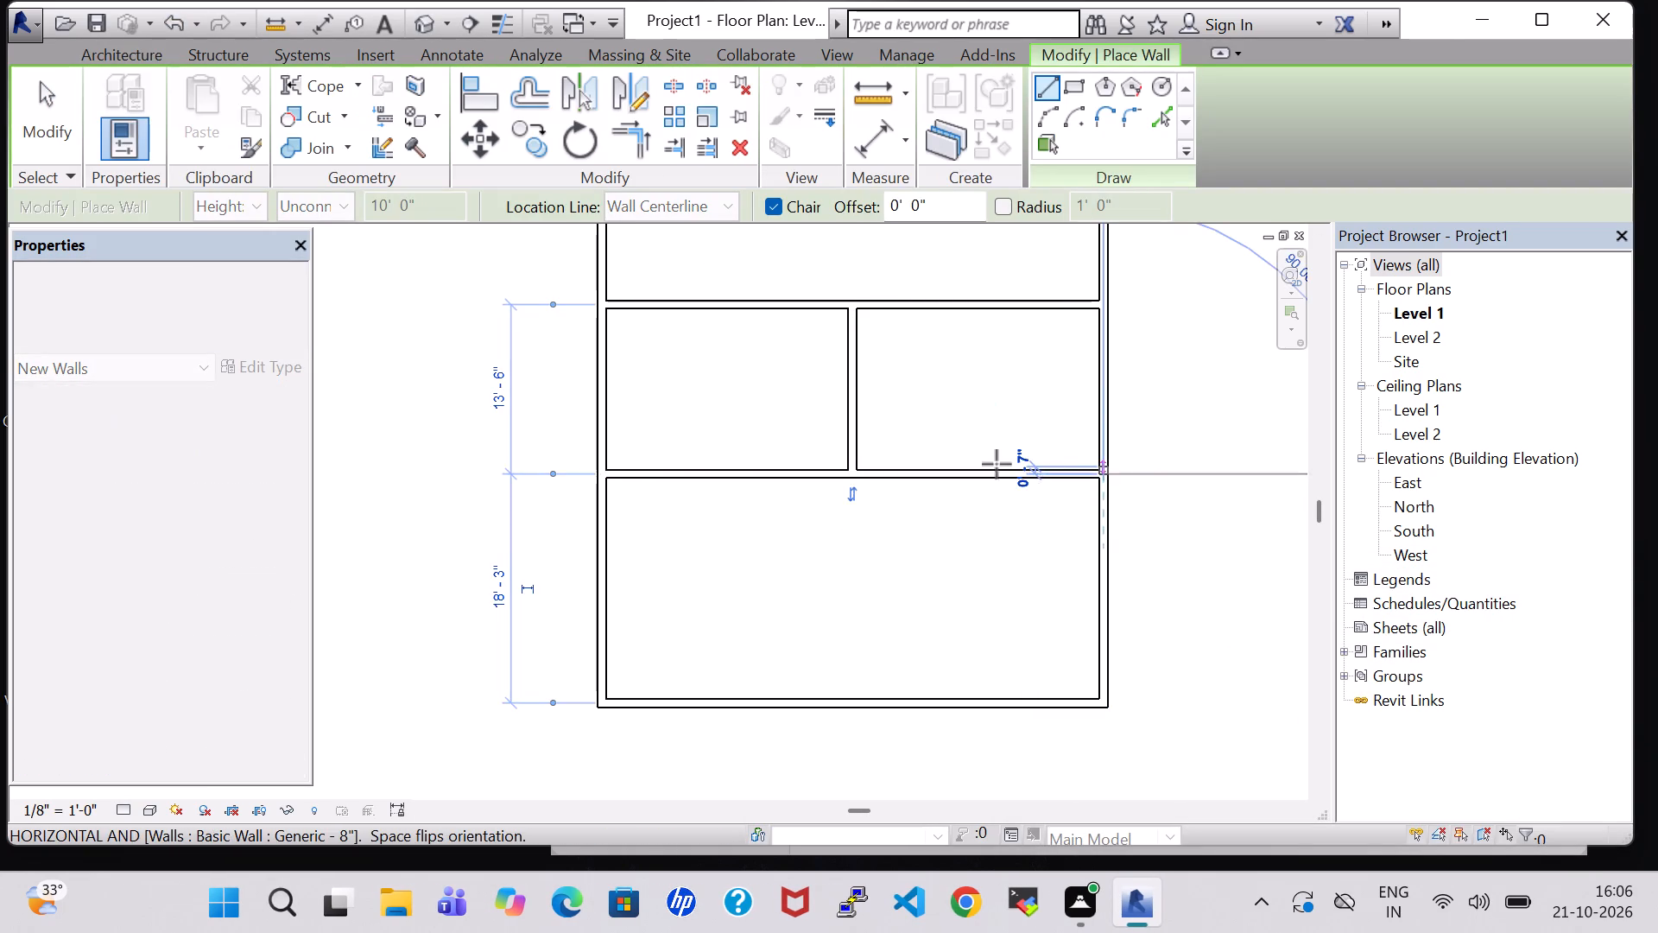
{"action": "scroll", "coordinate": [991, 466], "scroll_direction": "down", "scroll_amount": 2}
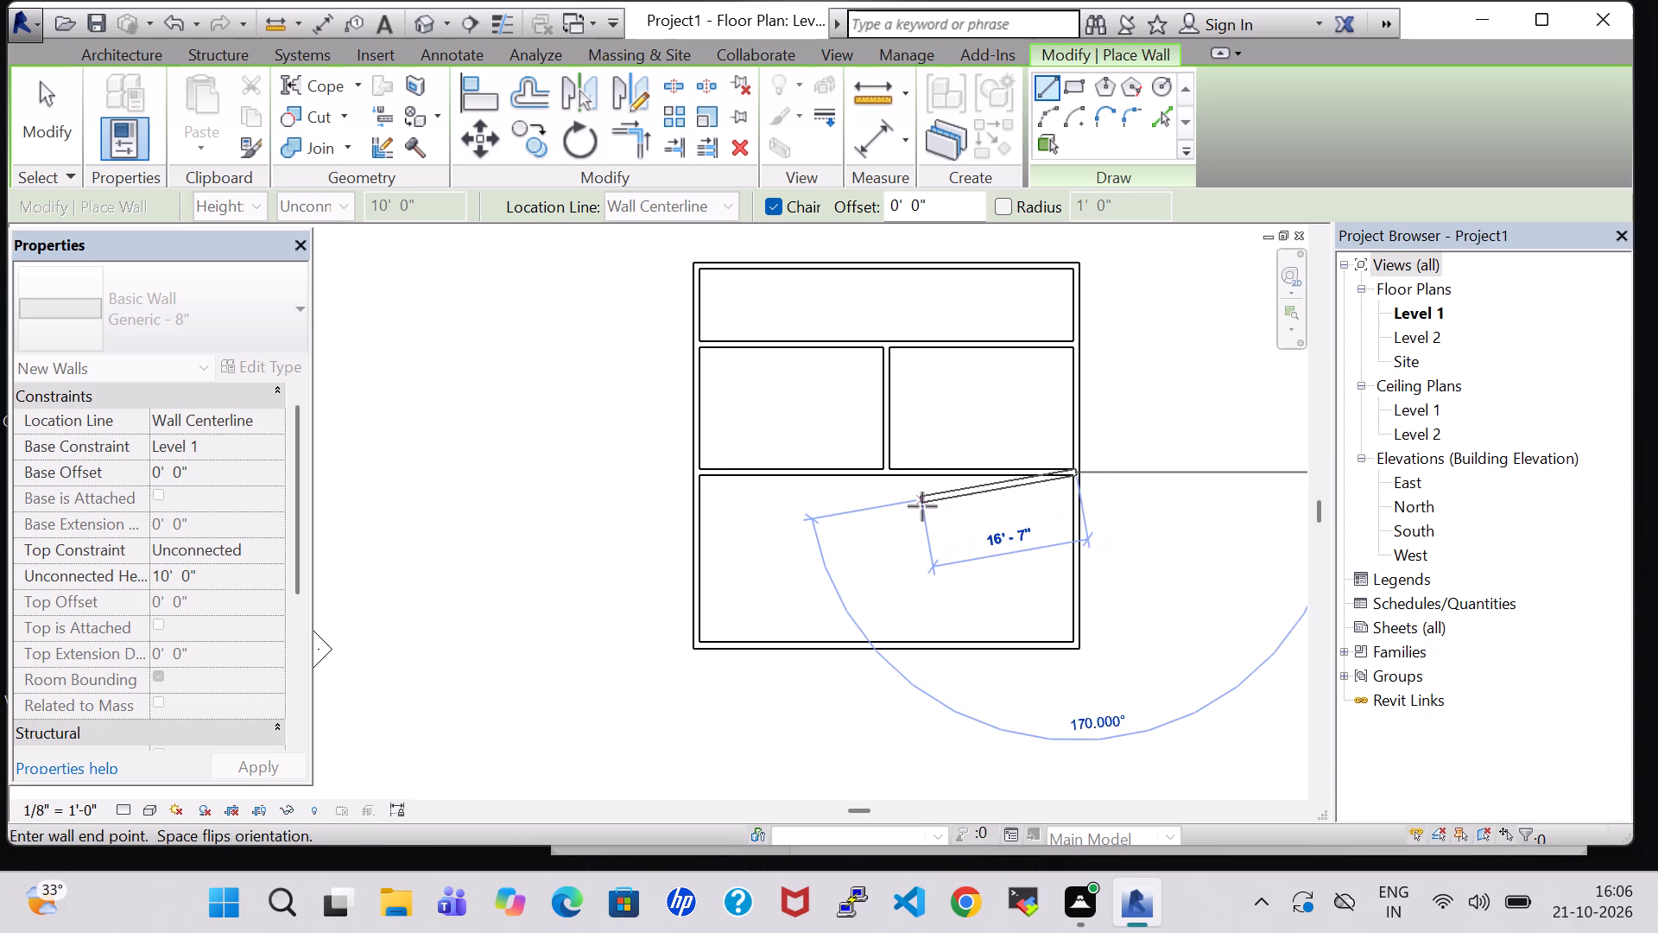
{"action": "key", "text": "Escape"}
{"action": "key", "text": "Escape"}
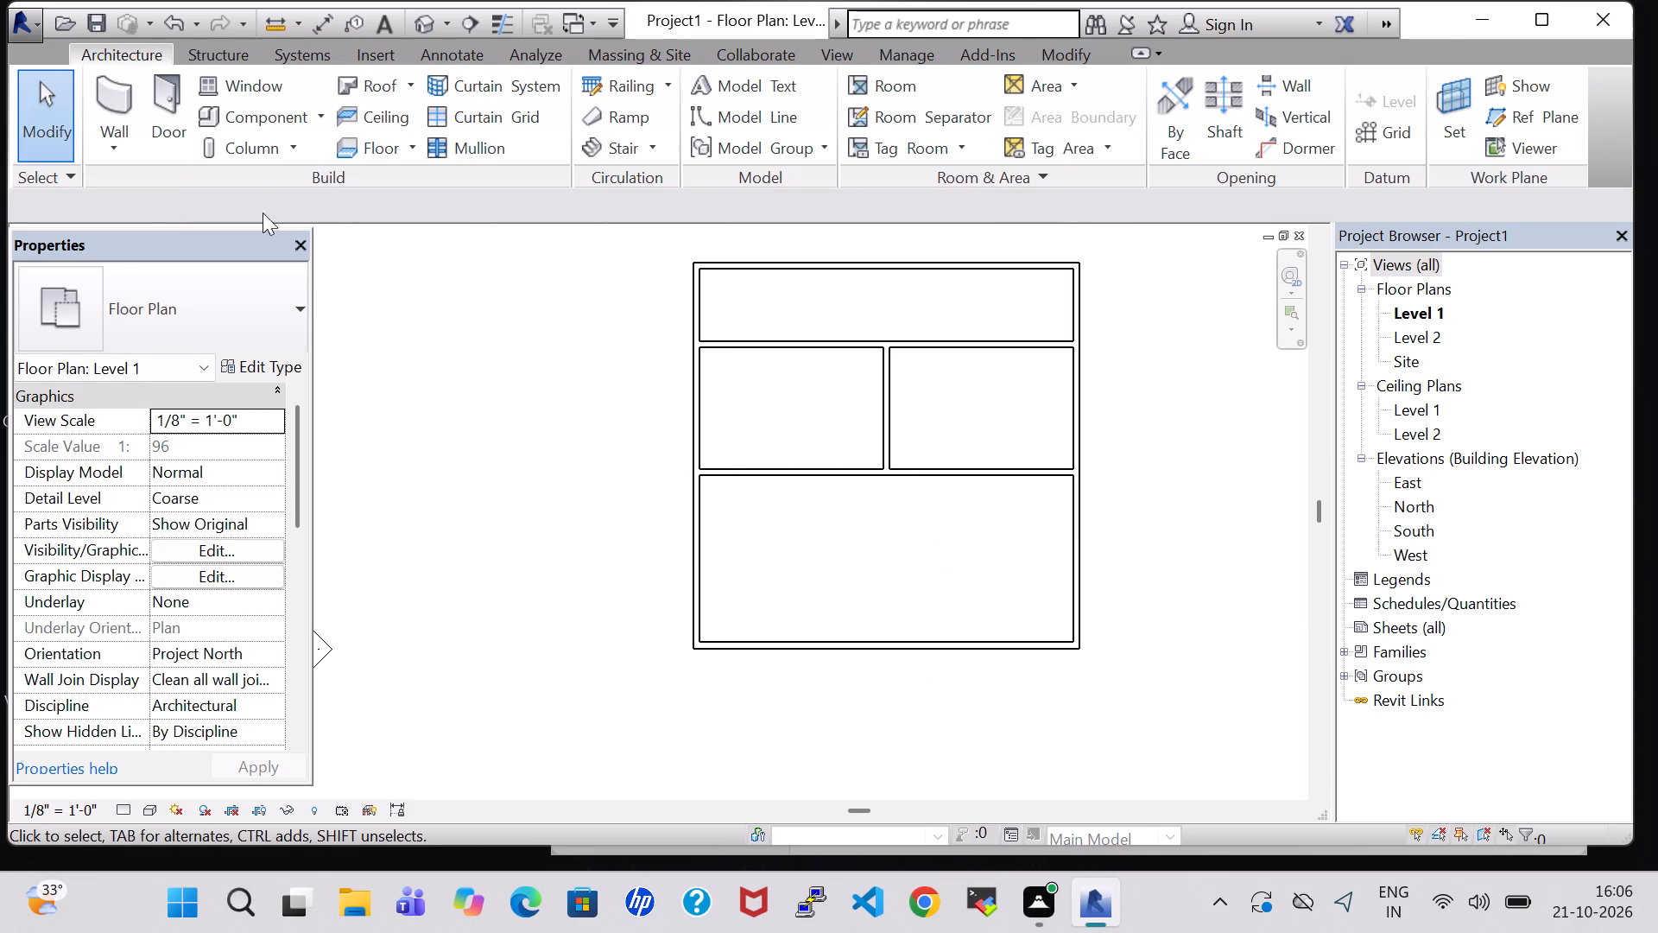
Draw a stepped partition from the left outer wall, about 6'-9" above the lower wall, rising 6' midway, then running about 22'-1" to the right wall.
{"action": "left_click", "coordinate": [108, 106]}
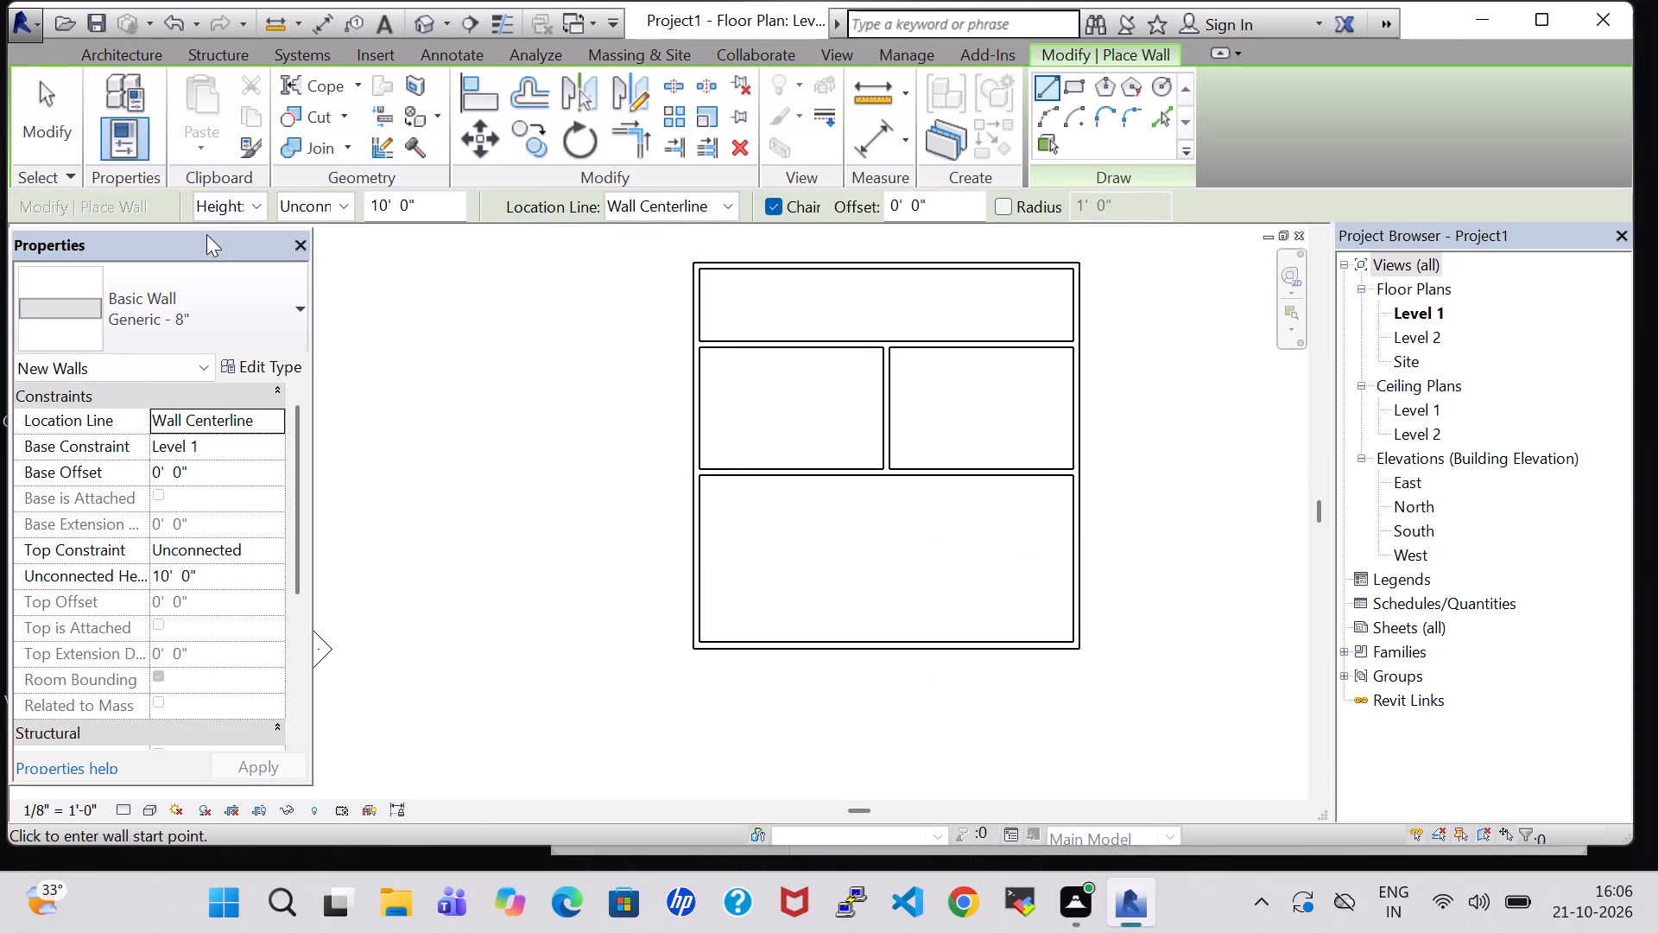
{"action": "left_click", "coordinate": [693, 581]}
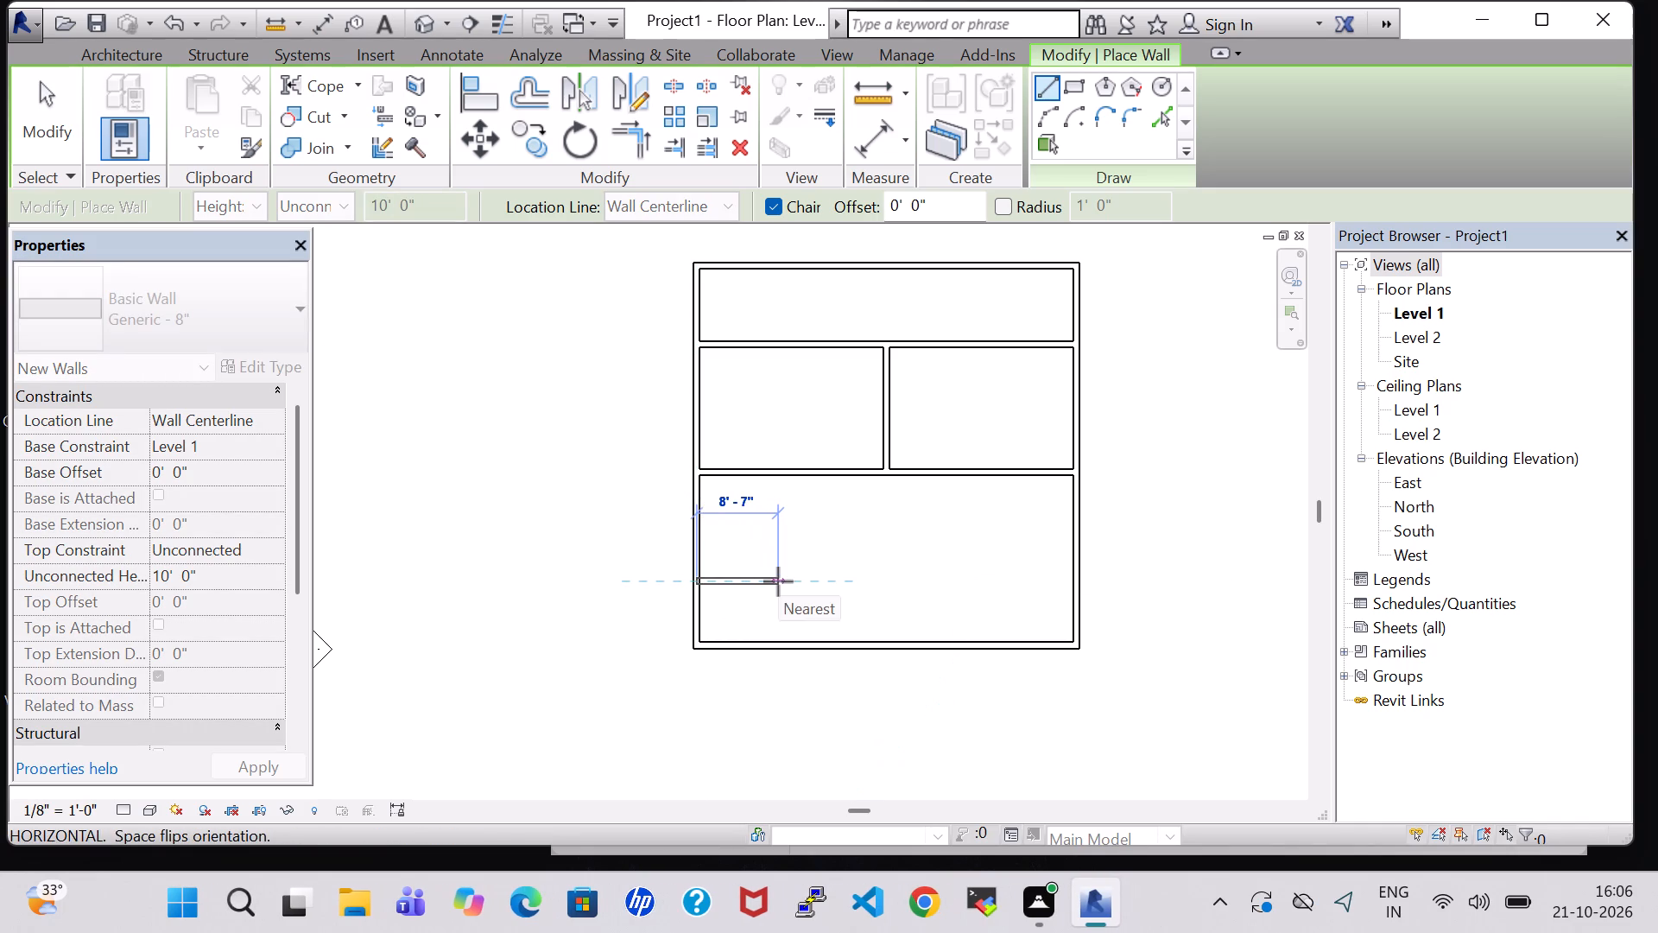
{"action": "left_click", "coordinate": [867, 581]}
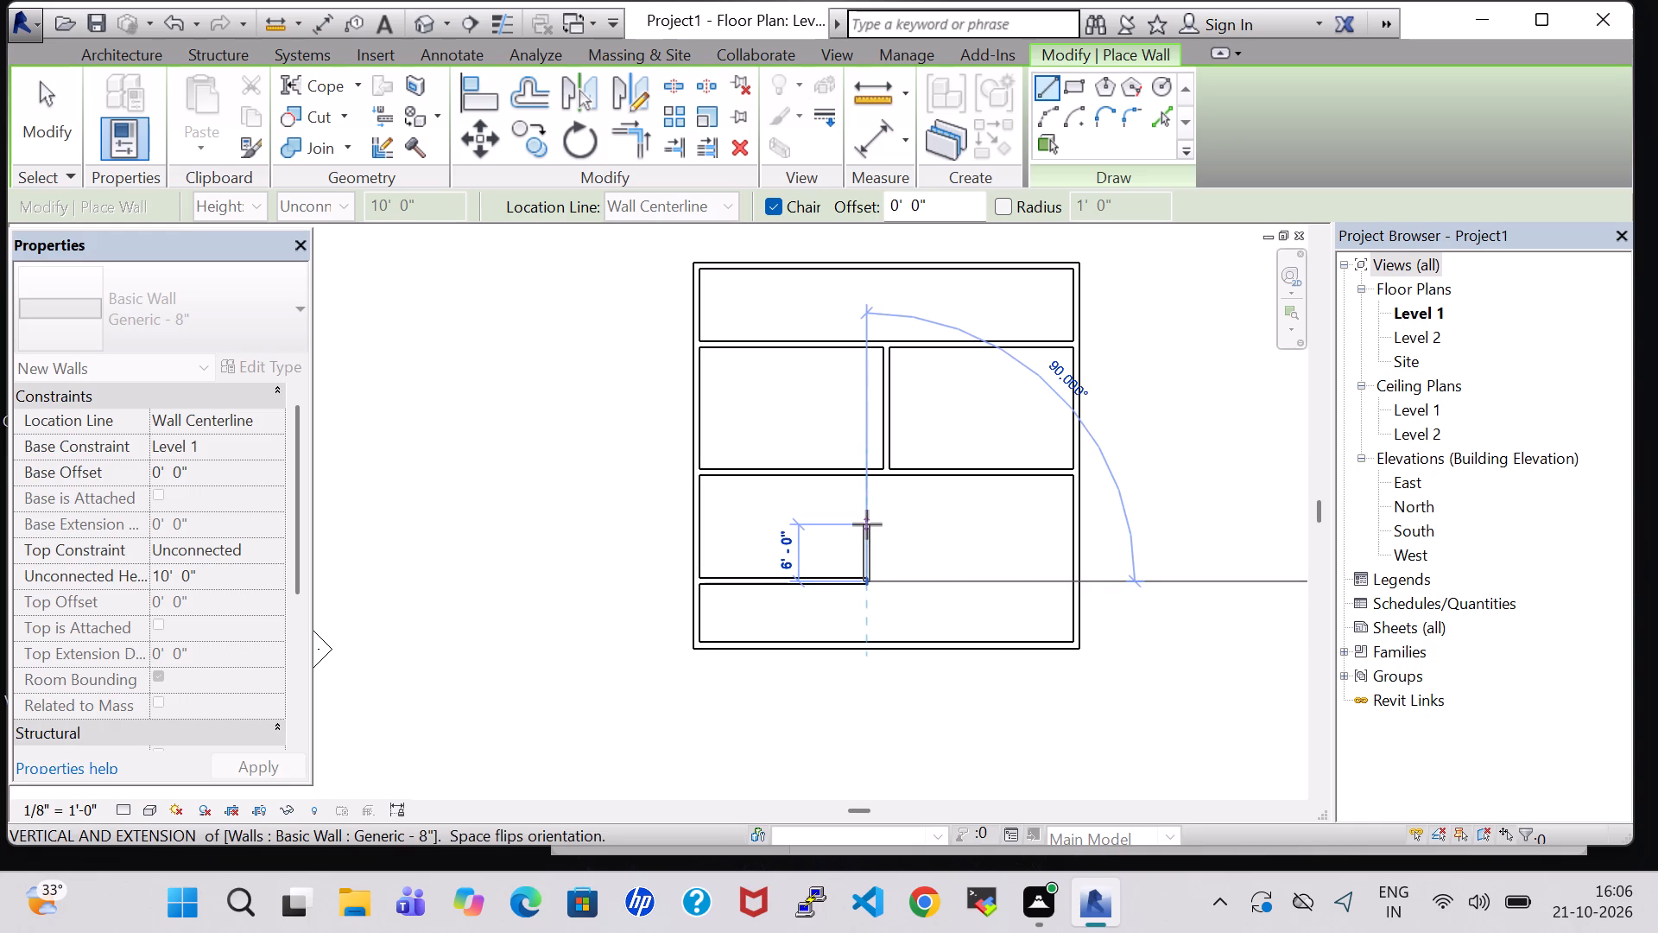
{"action": "left_click", "coordinate": [867, 524]}
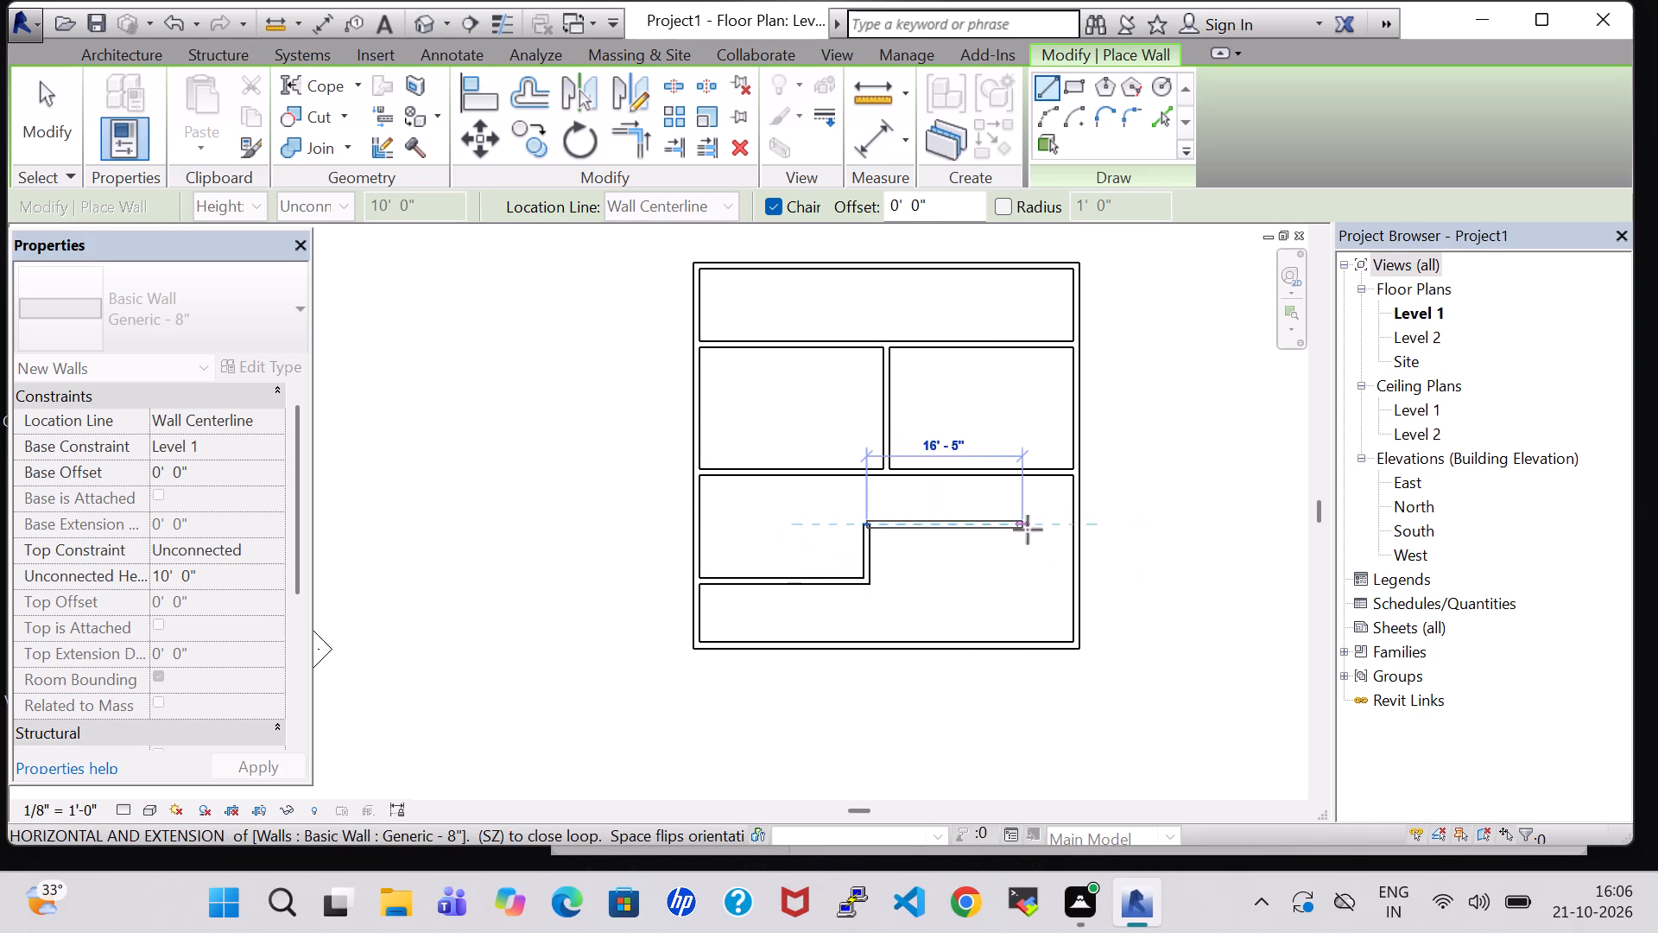
{"action": "left_click", "coordinate": [1072, 530]}
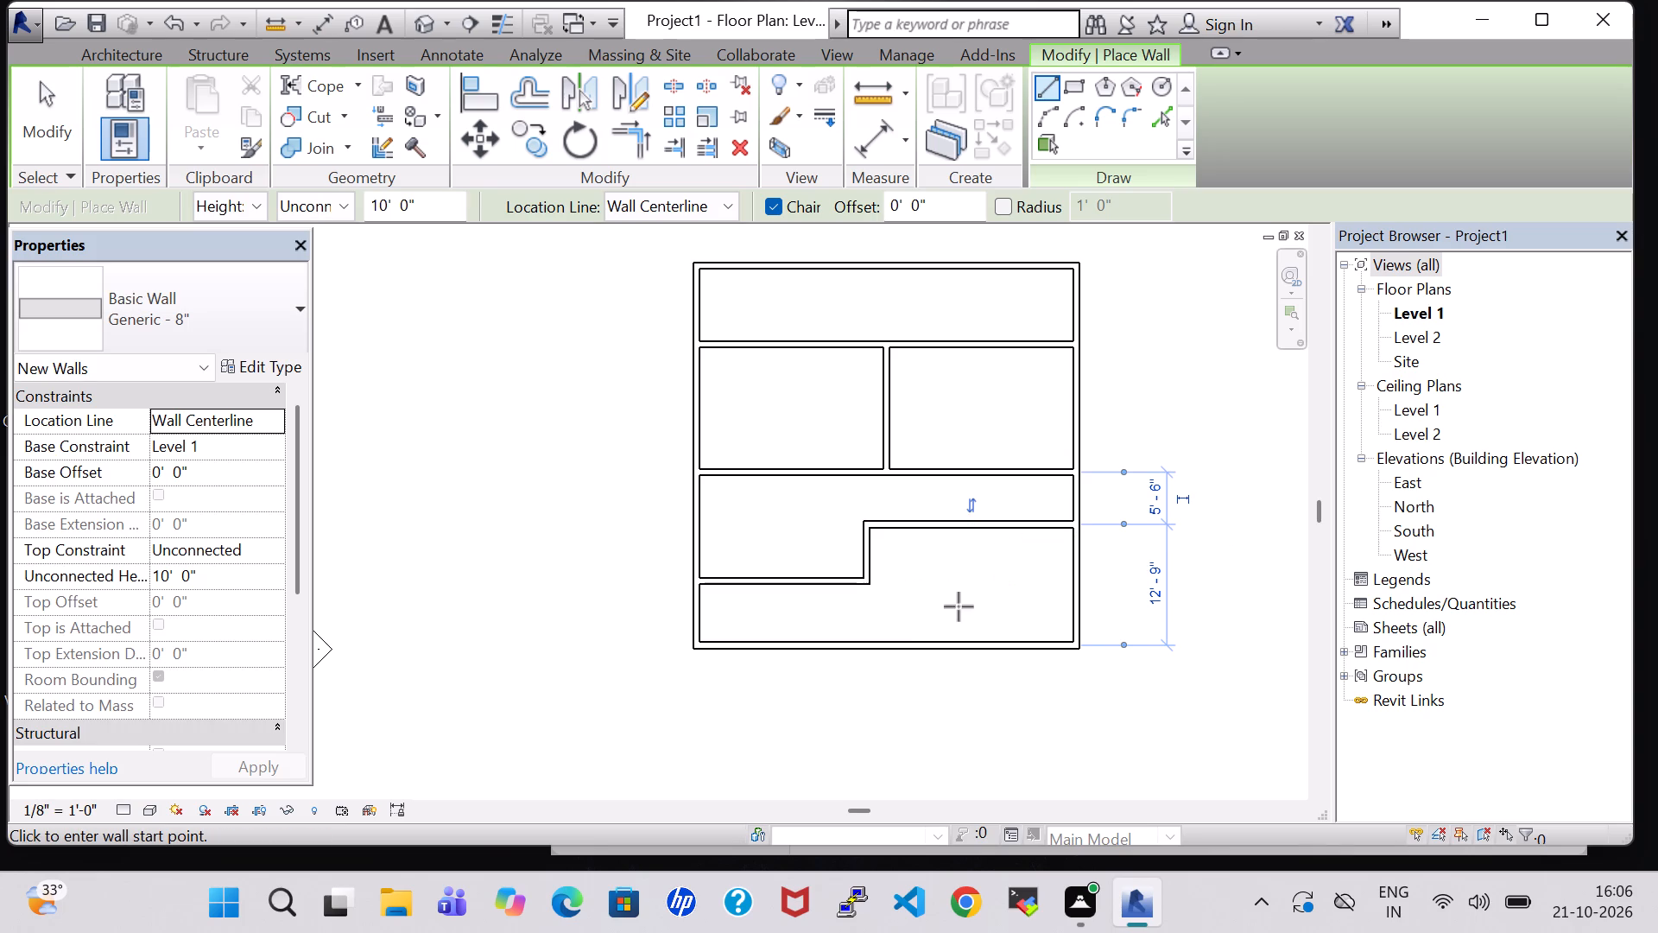
{"action": "key", "text": "Escape"}
{"action": "key", "text": "Escape"}
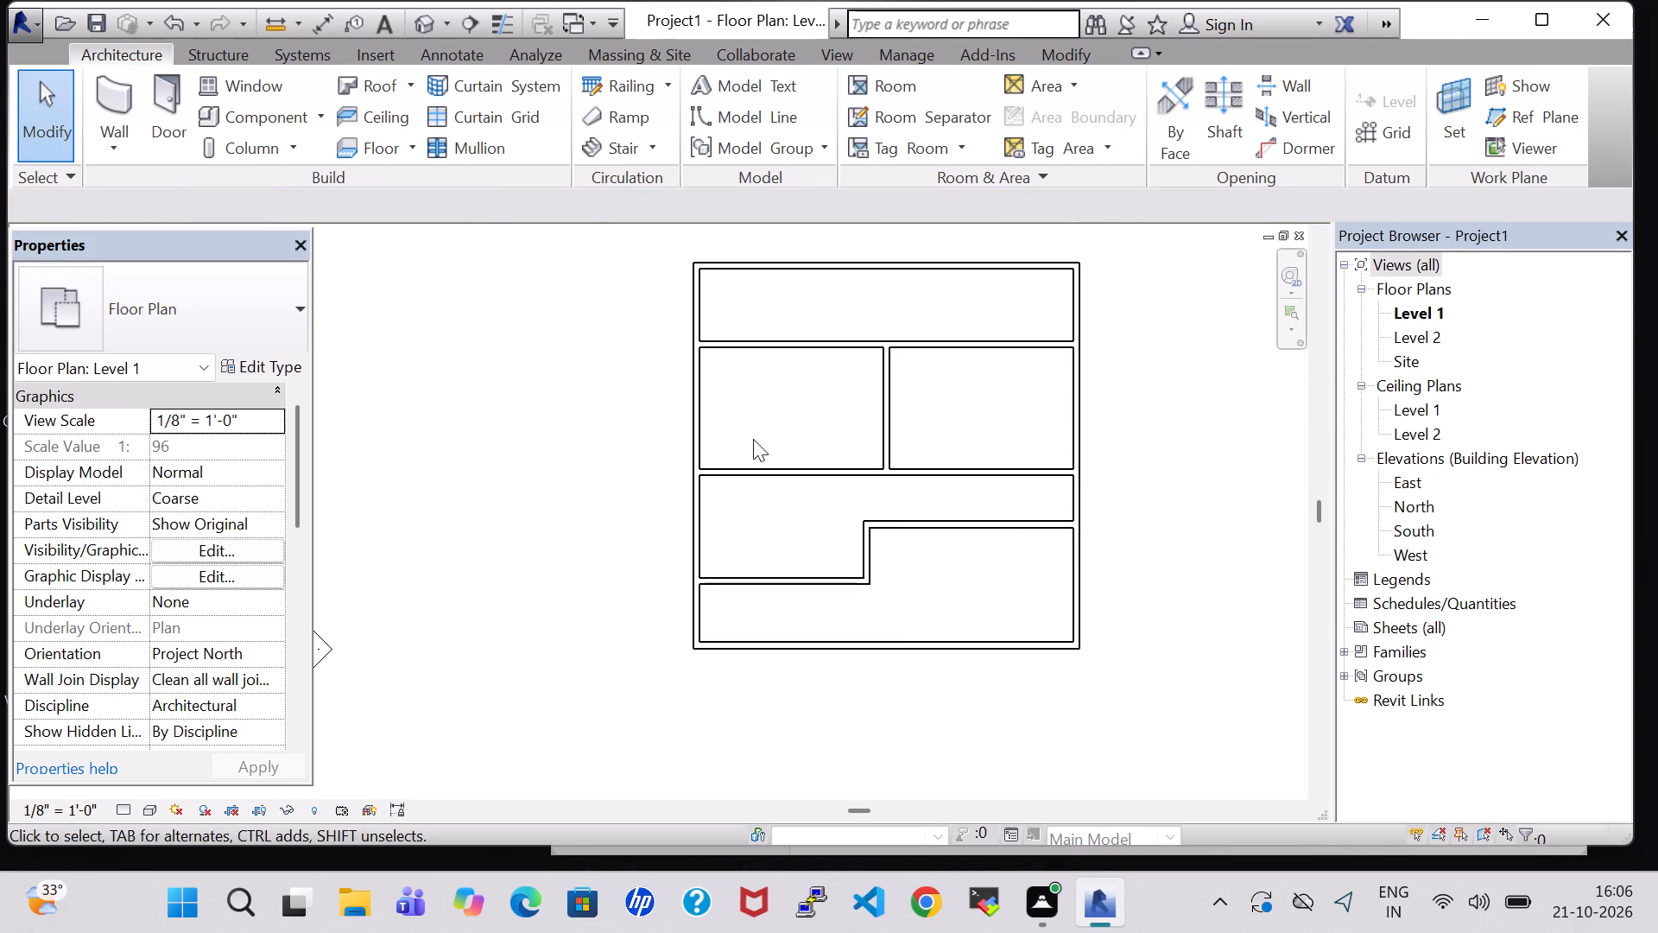
Nudge the plan's left outer wall inward by three increments.
{"action": "left_click", "coordinate": [689, 426]}
{"action": "key", "text": "Right"}
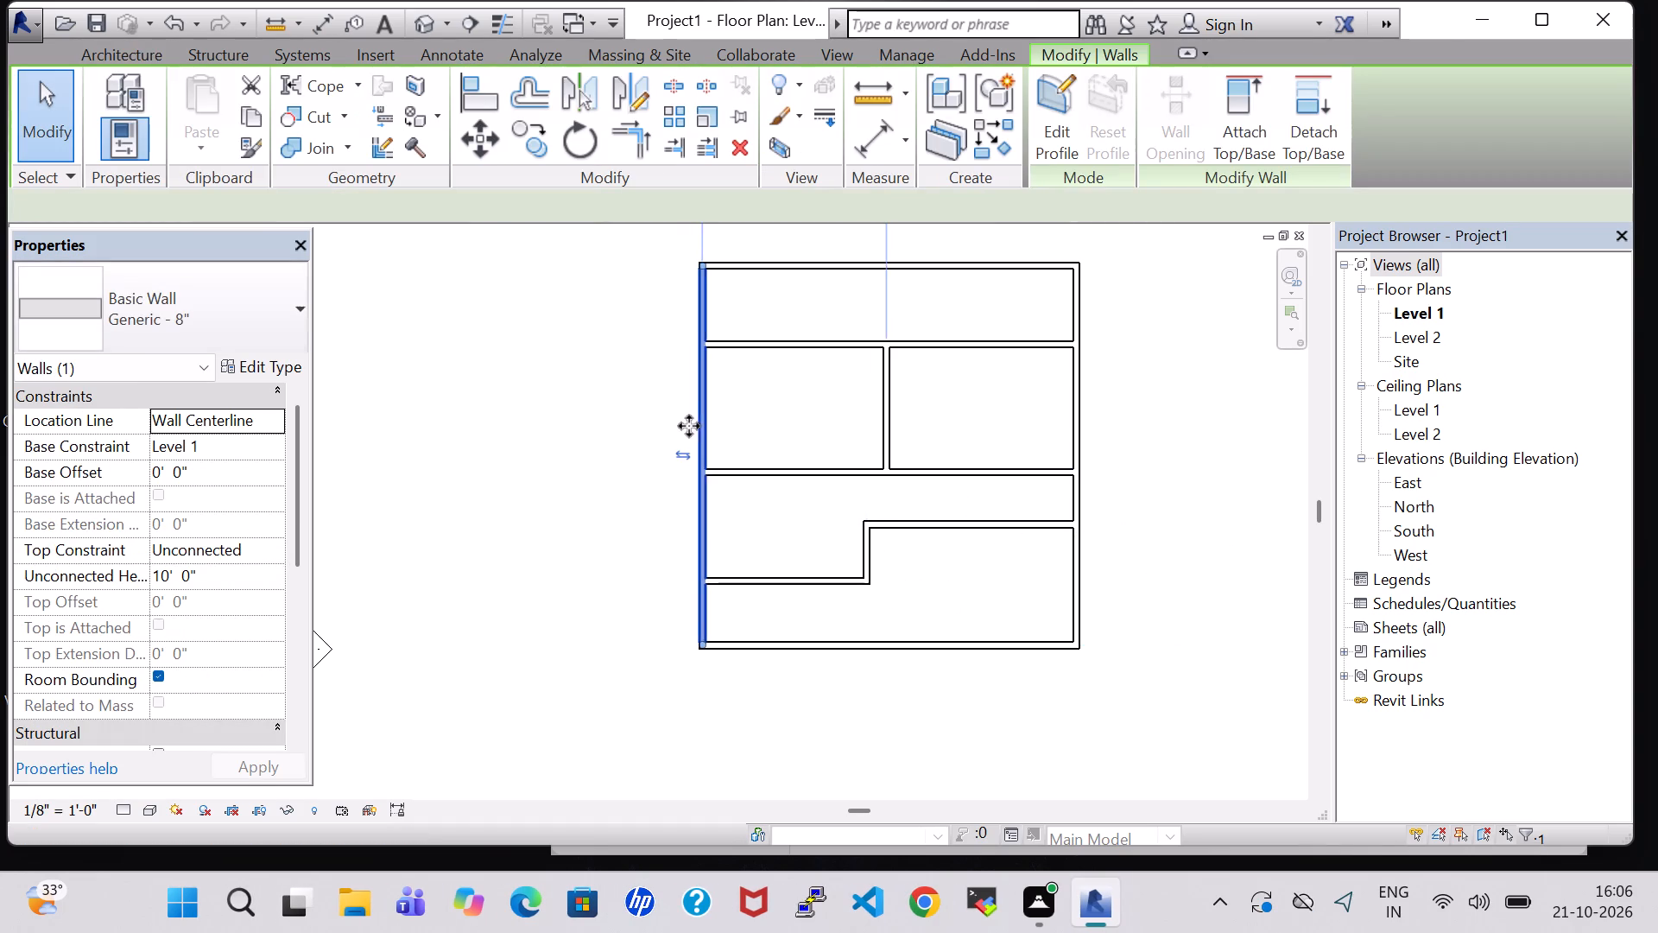
{"action": "key", "text": "Right"}
{"action": "key", "text": "Right"}
Nudge the vertical partition between the two middle rooms two increments toward the plan's right outer wall.
{"action": "left_click", "coordinate": [885, 429]}
{"action": "key", "text": "Right"}
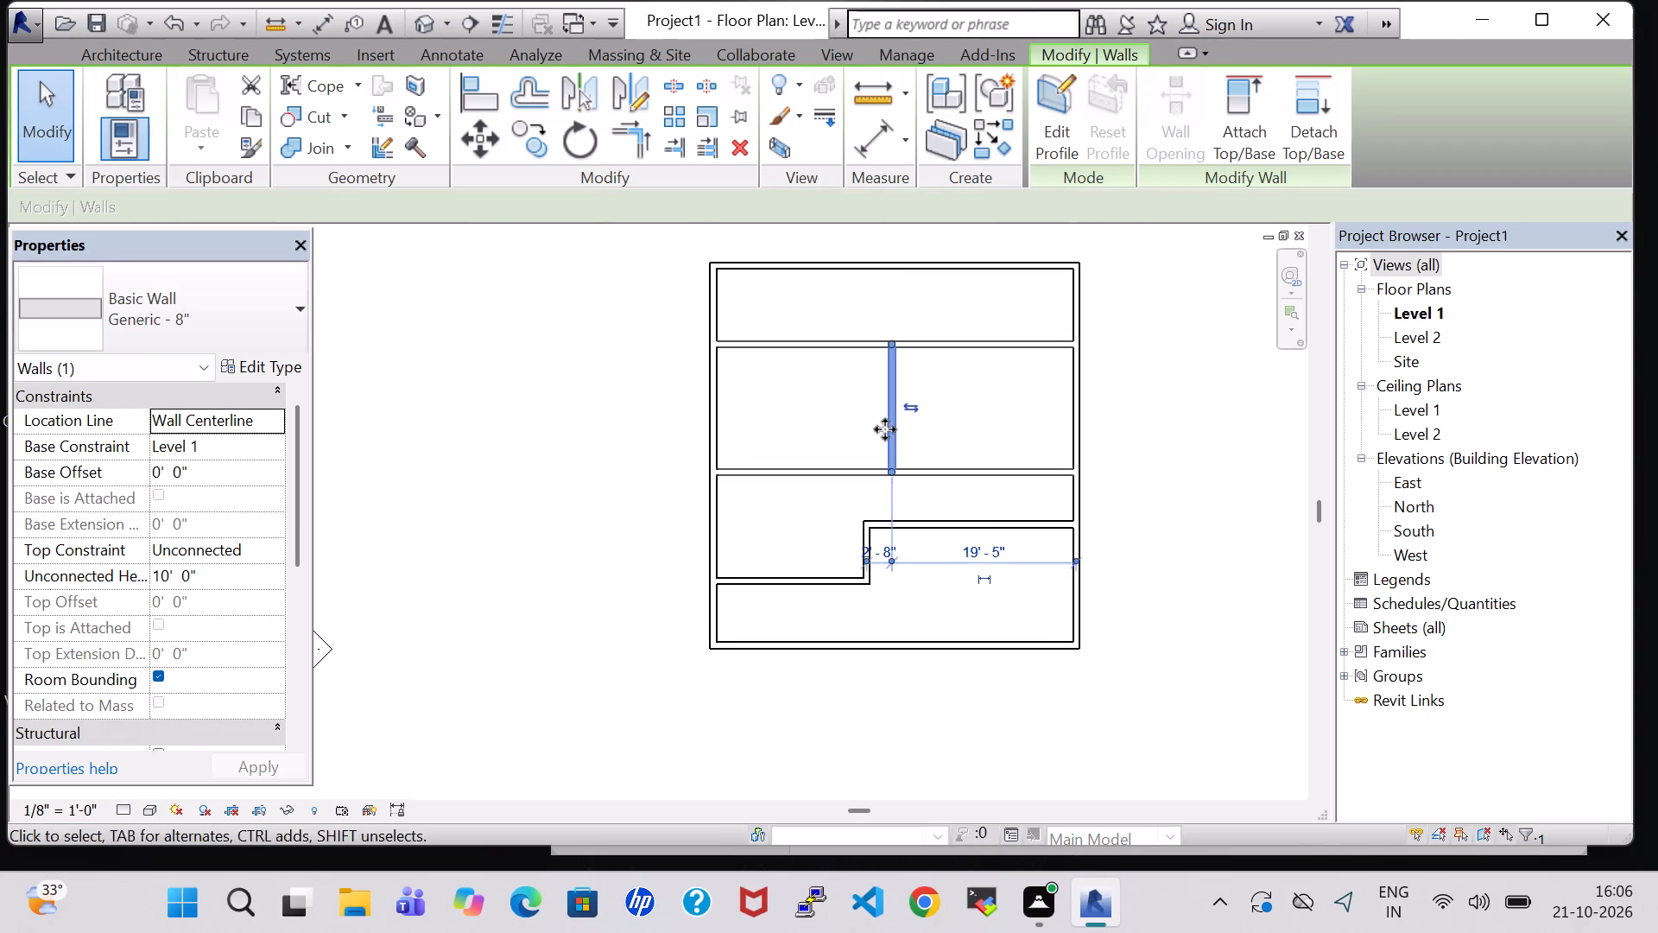
{"action": "key", "text": "Right"}
Nudge the plan's left outer wall inward by two increments.
{"action": "left_click", "coordinate": [711, 414]}
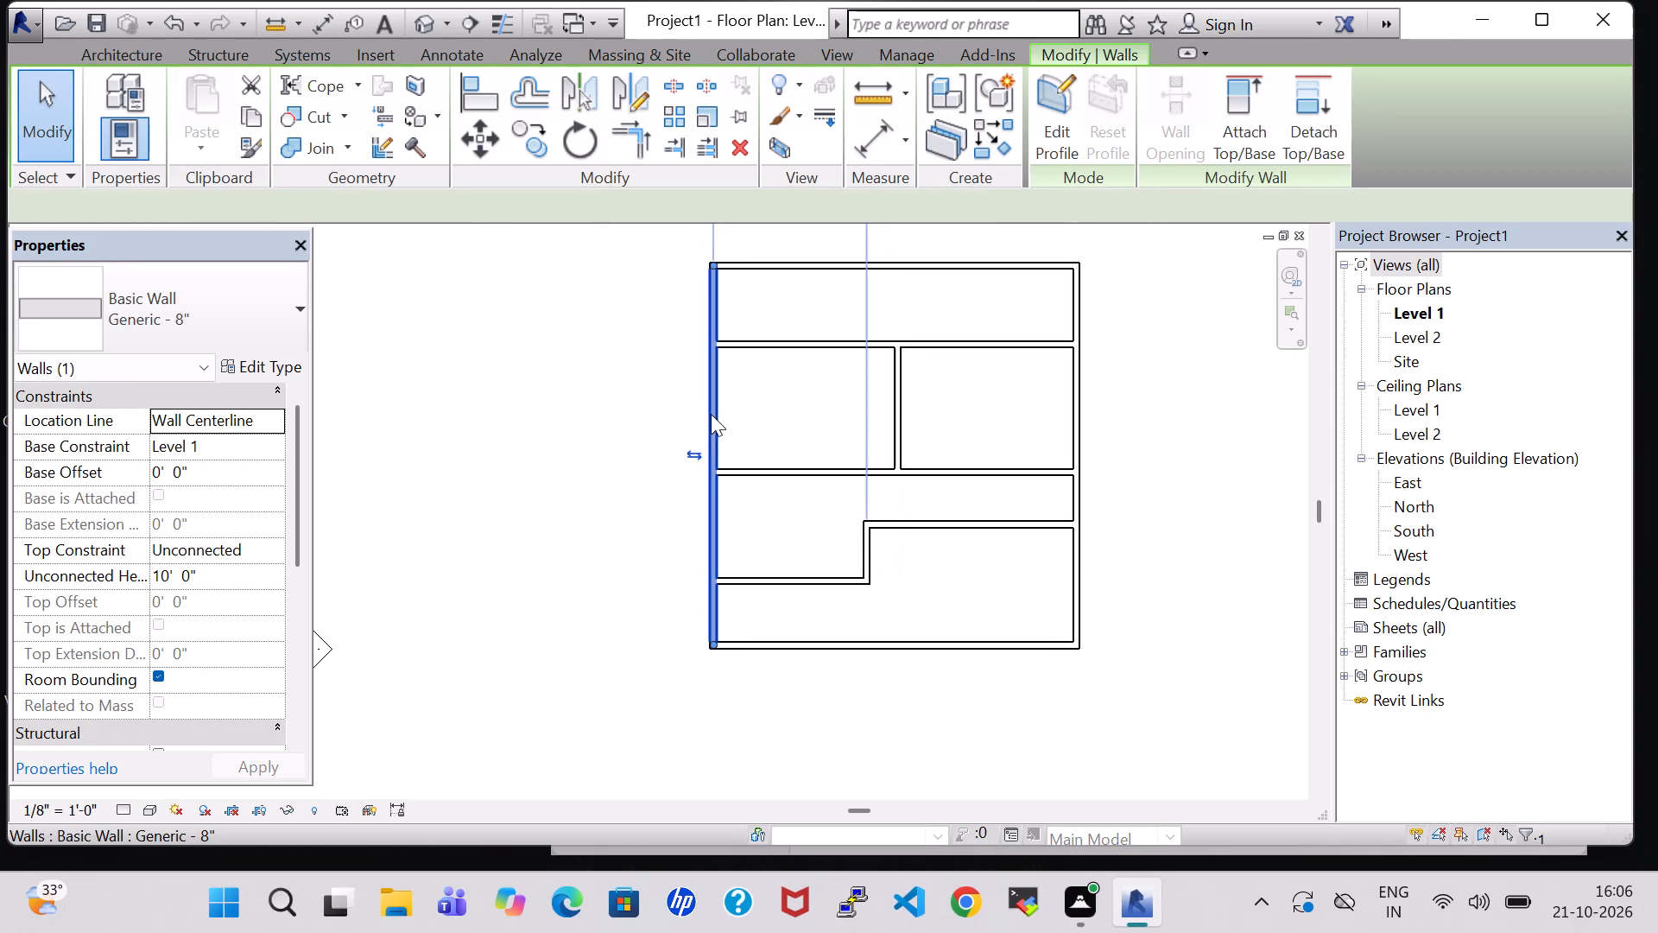
{"action": "key", "text": "Right"}
{"action": "key", "text": "Right"}
Nudge the stepped partition's short vertical segment two increments toward the right outer wall, about 16'-2" from the left outer wall.
{"action": "left_click", "coordinate": [866, 544]}
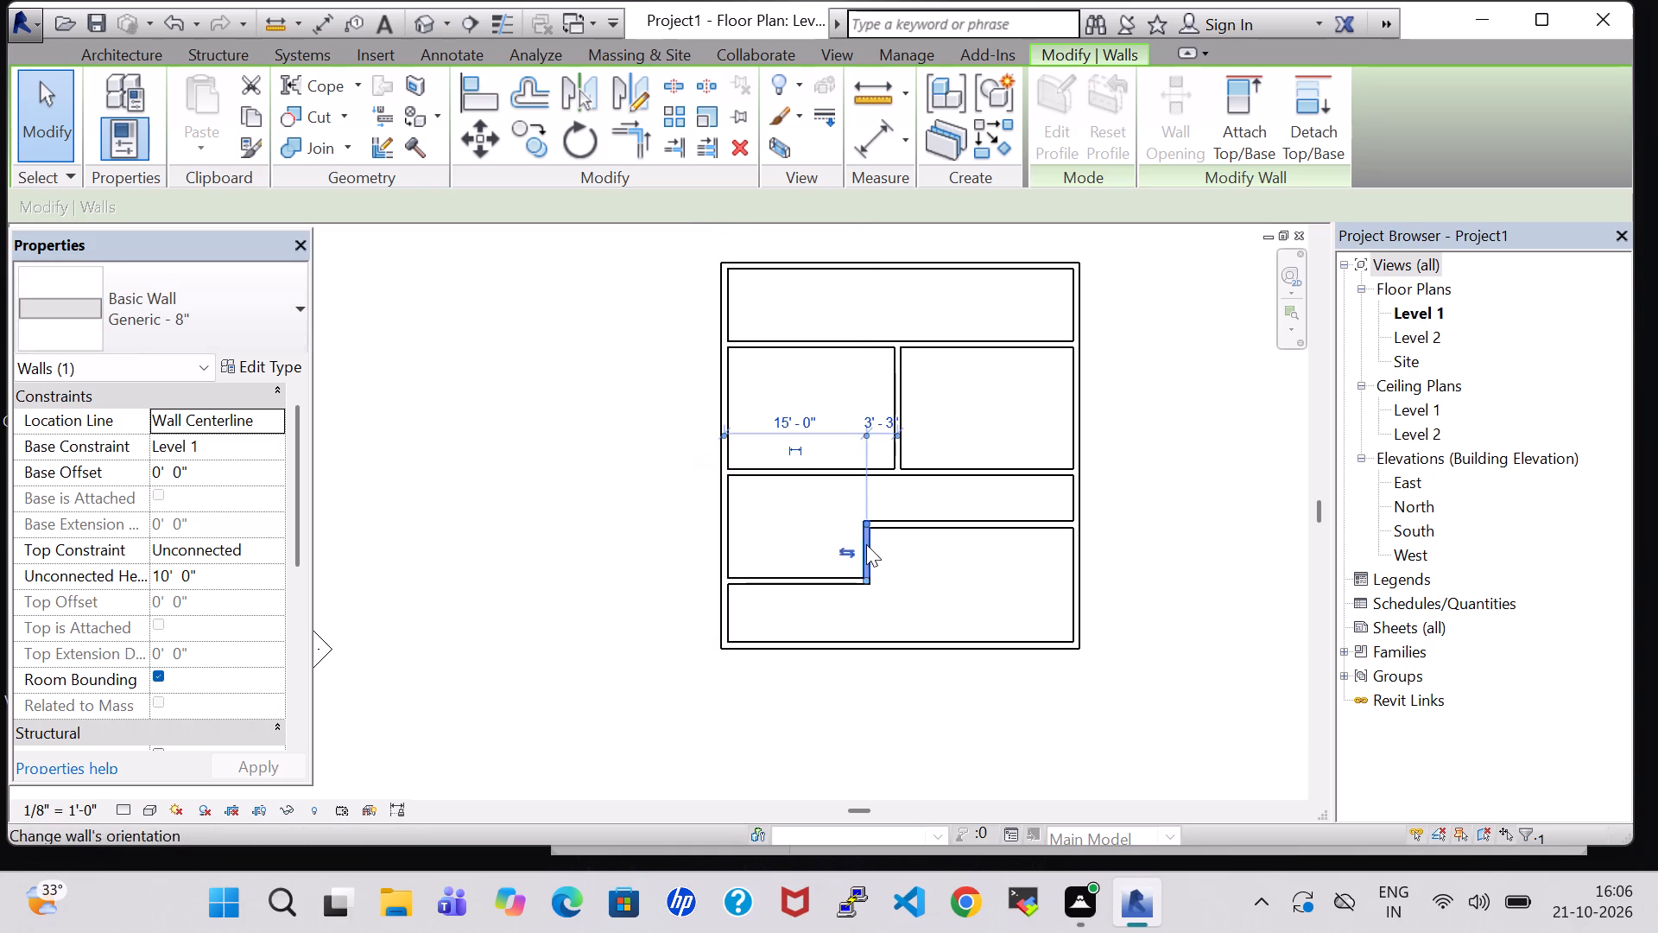
{"action": "key", "text": "Right"}
{"action": "key", "text": "Right"}
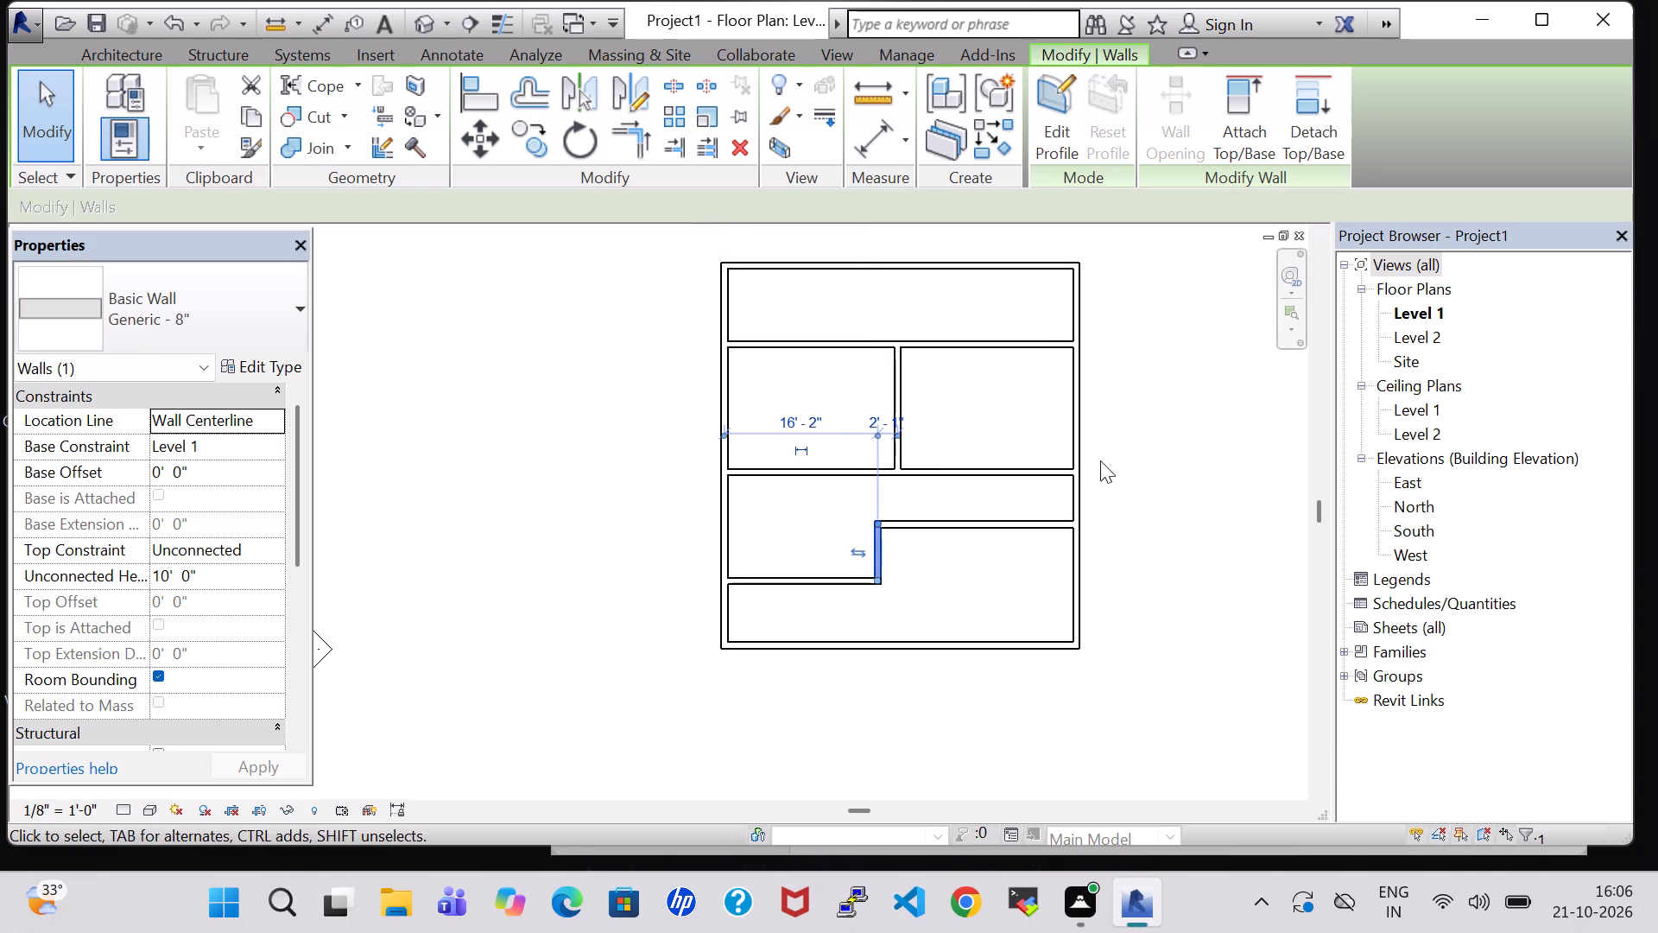
Nudge the plan's right outer wall inward two increments, about 17'-8" from the vertical partition between the two middle rooms.
{"action": "left_click", "coordinate": [1070, 455]}
{"action": "key", "text": "Left"}
{"action": "key", "text": "Left"}
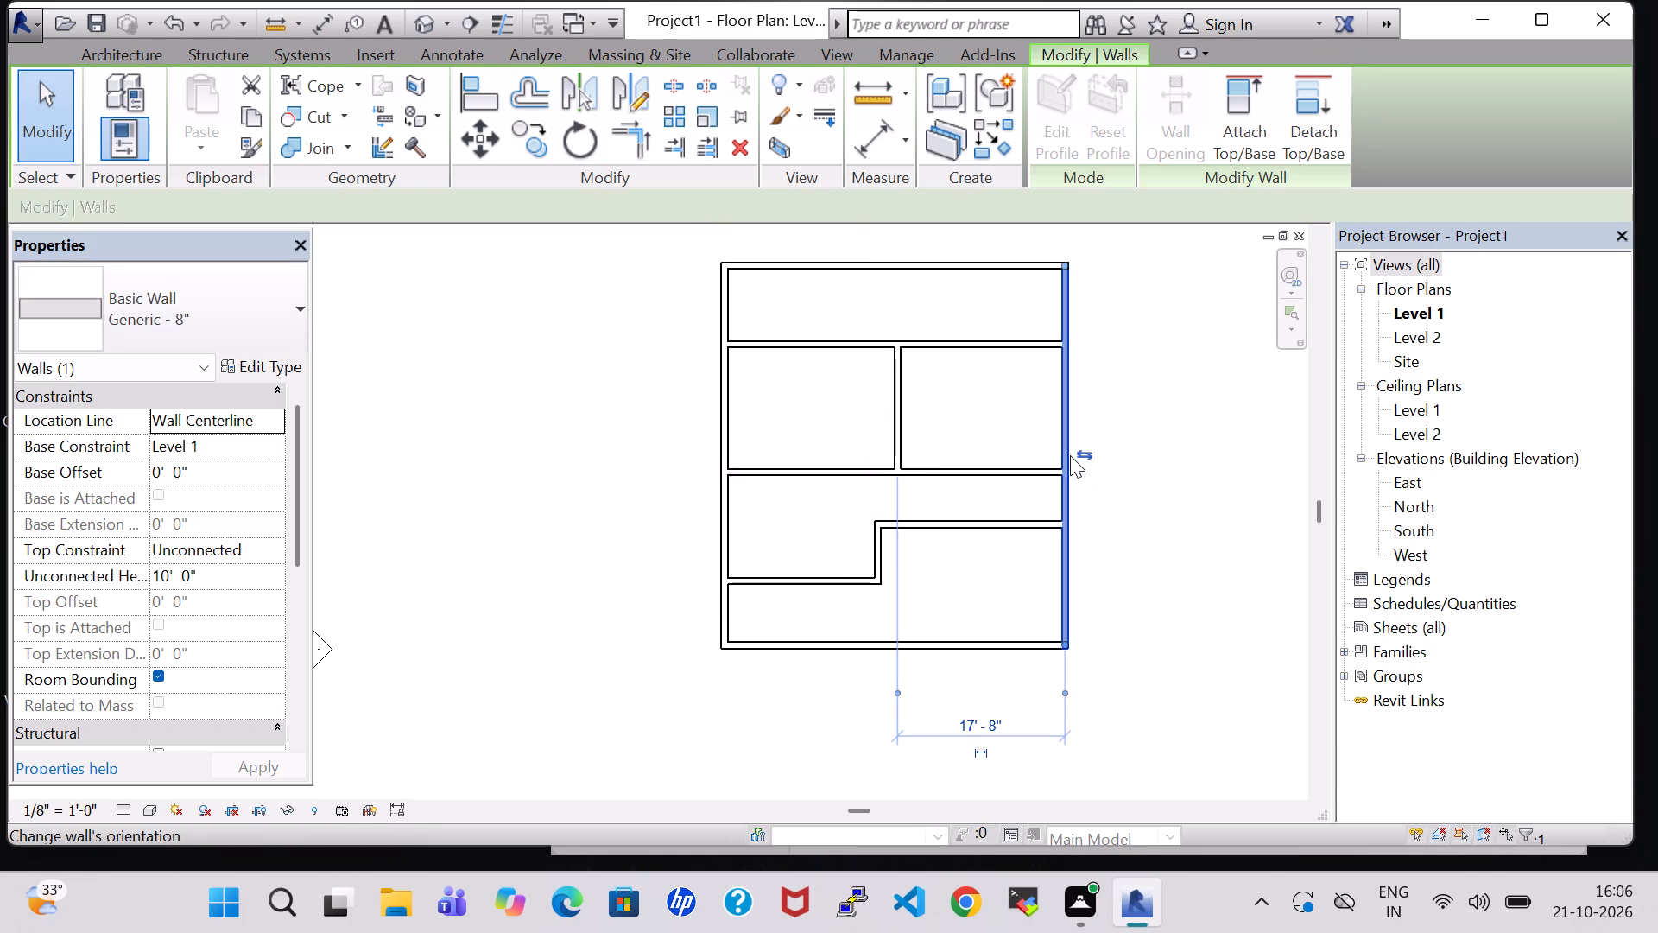
Nudge the stepped partition's right horizontal segment toward the lower outer wall, about 7'-3" below the full-width partition above it.
{"action": "left_click", "coordinate": [990, 517]}
{"action": "key", "text": "Down"}
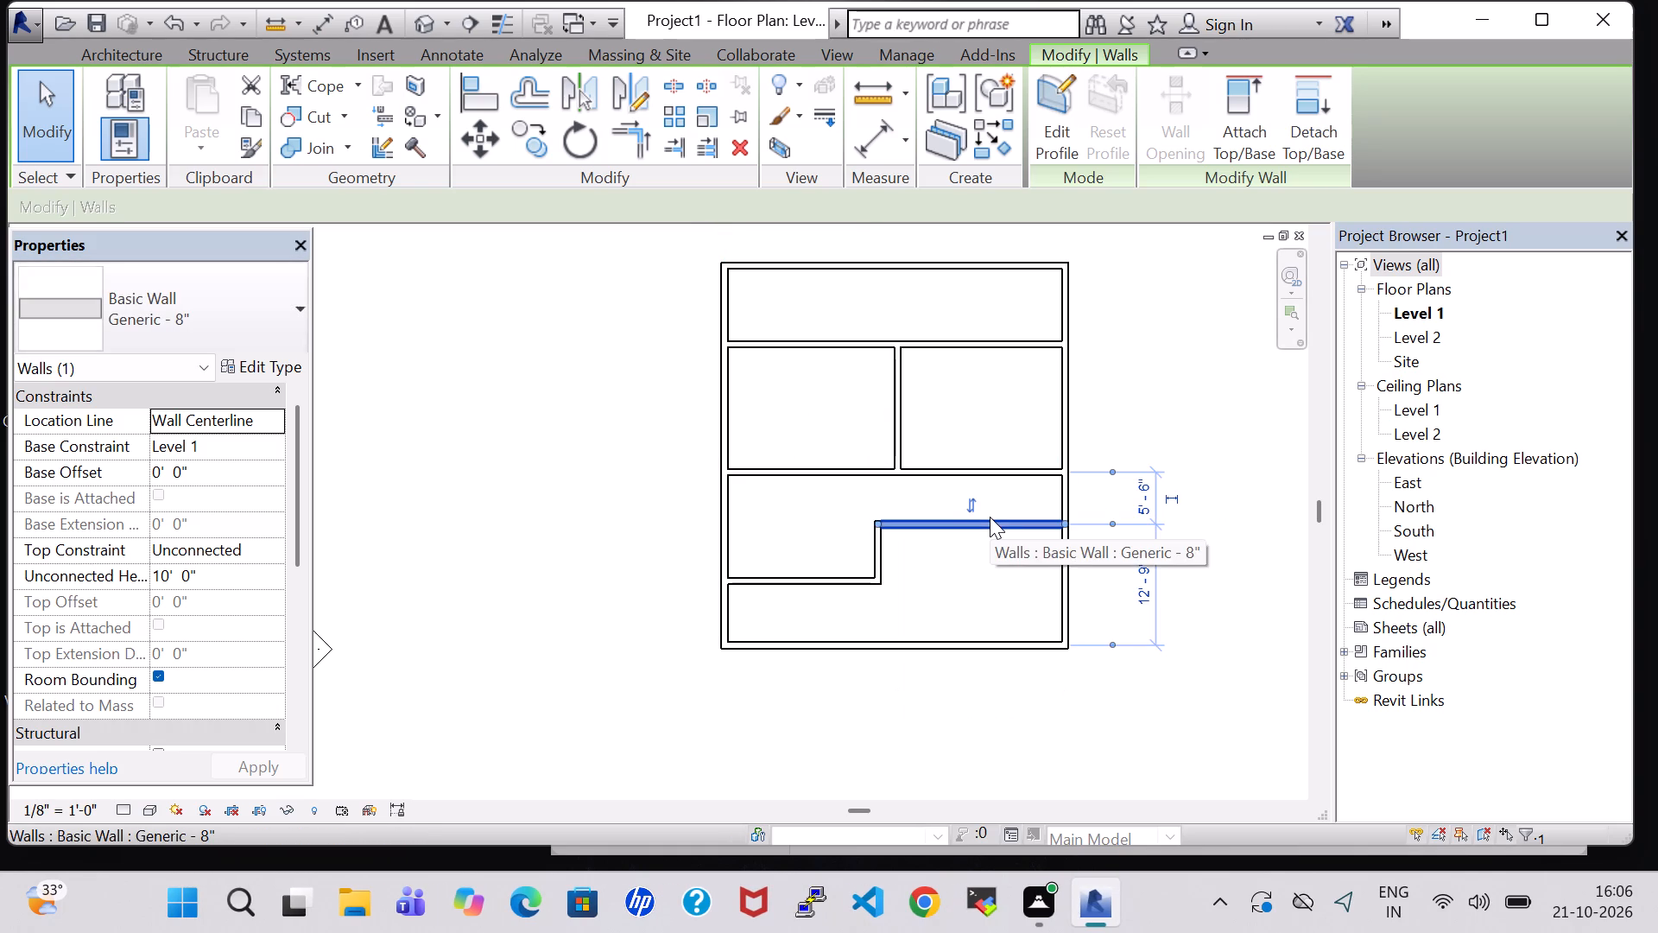
{"action": "left_click", "coordinate": [990, 517]}
{"action": "key", "text": "Down"}
{"action": "key", "text": "Down"}
Nudge the stepped partition's left horizontal segment two increments toward the lower outer wall, leaving about 5'-7" between them.
{"action": "left_click", "coordinate": [831, 579]}
{"action": "key", "text": "Down"}
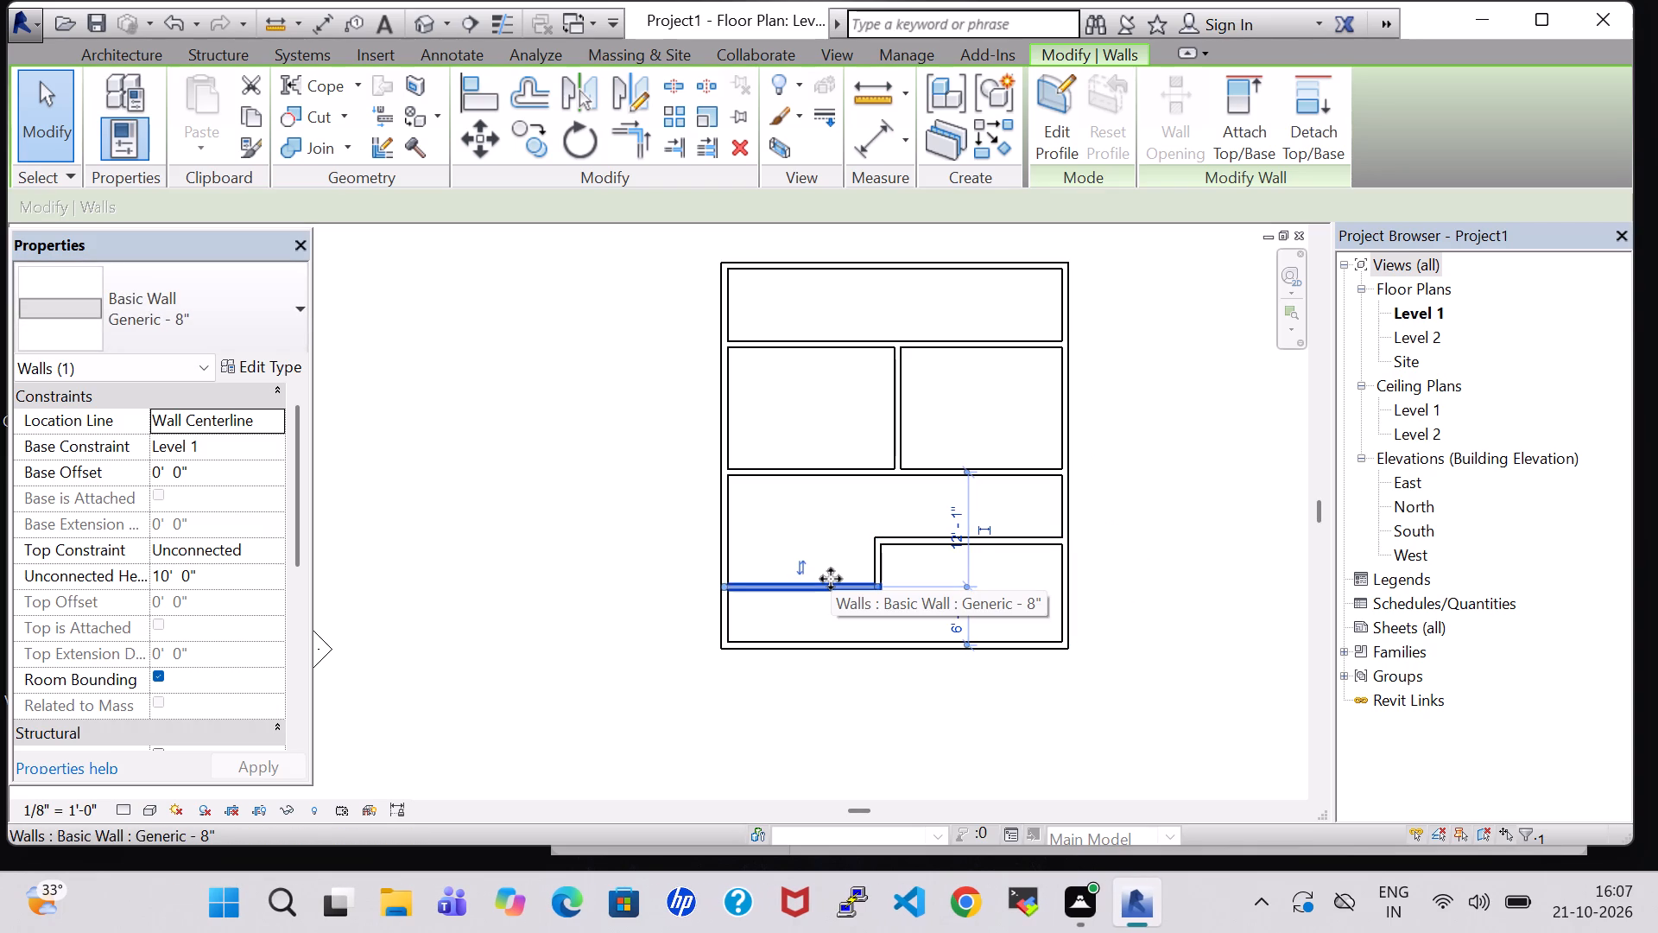
{"action": "left_click", "coordinate": [831, 579]}
{"action": "key", "text": "Down"}
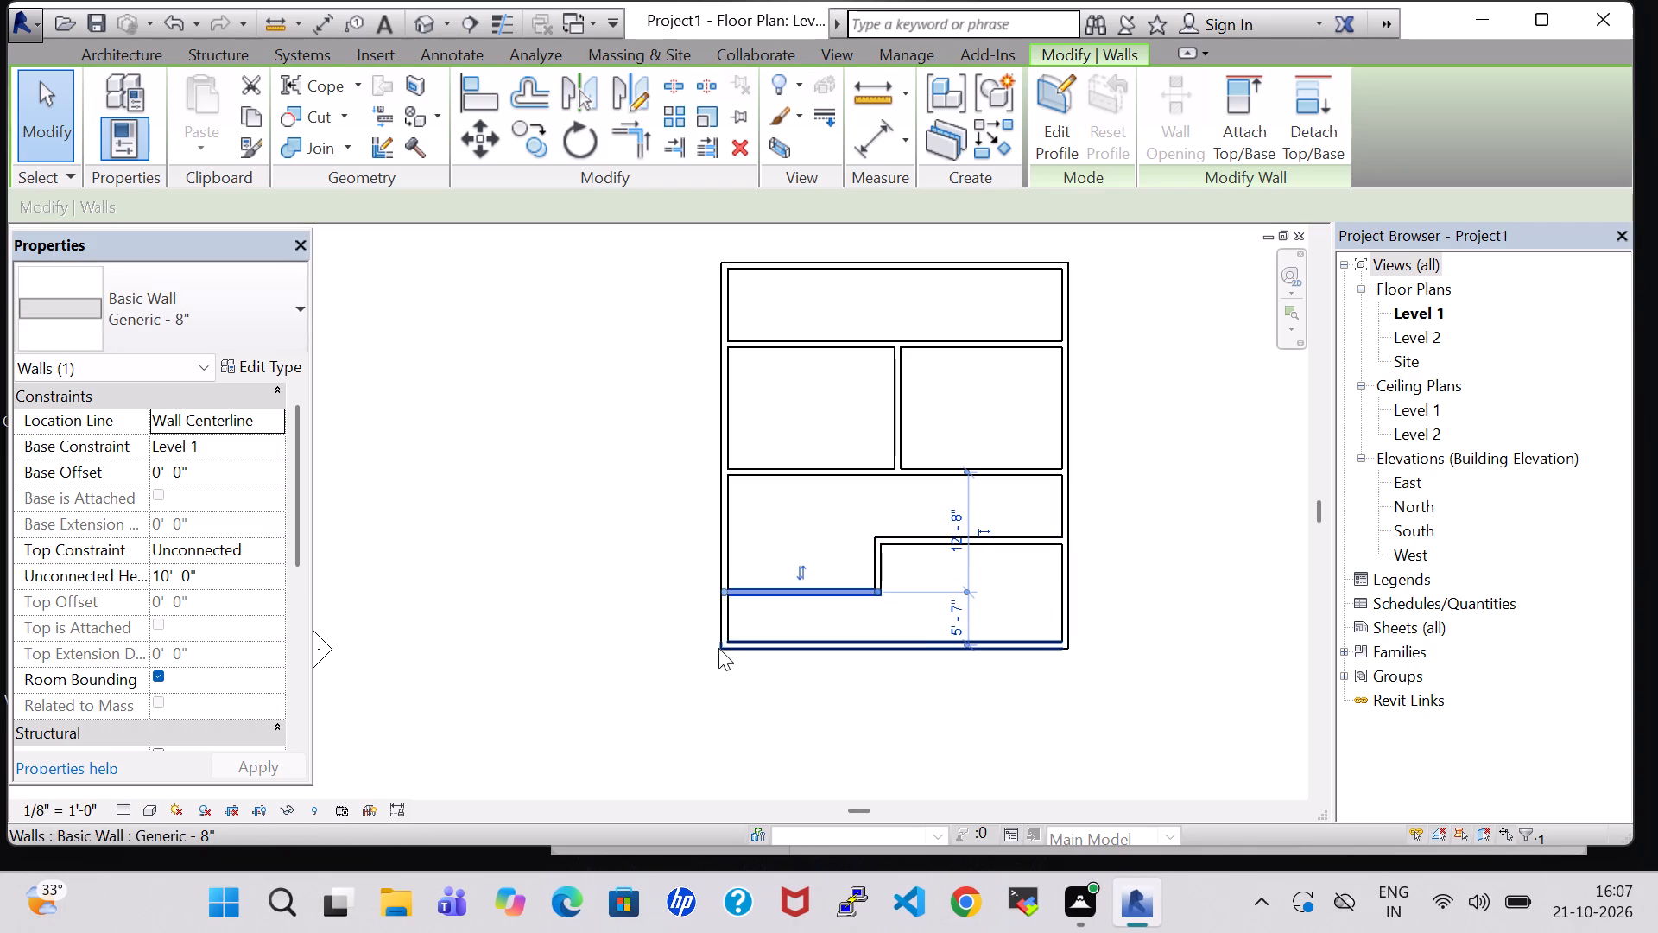
Nudge the lower outer wall outward three increments, about 7'-4" from the stepped partition's left horizontal segment.
{"action": "left_click", "coordinate": [924, 640]}
{"action": "key", "text": "Down"}
{"action": "key", "text": "Down"}
{"action": "key", "text": "Down"}
{"action": "left_click", "coordinate": [924, 640]}
{"action": "key", "text": "Down"}
{"action": "key", "text": "Down"}
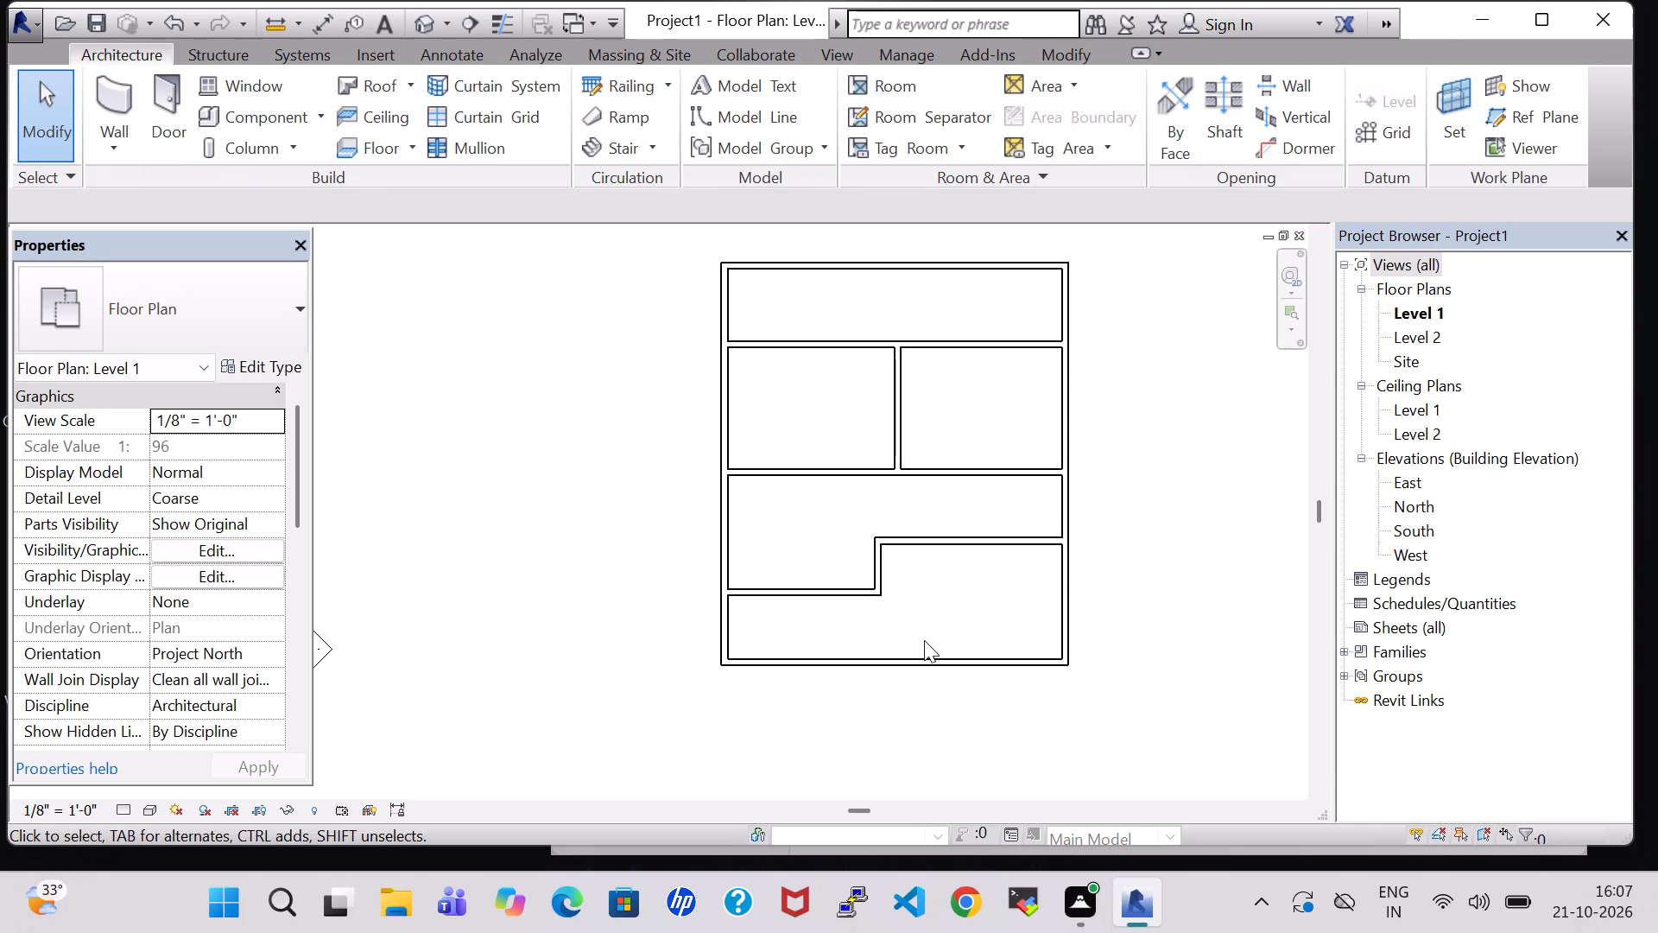
{"action": "key", "text": "Down"}
{"action": "key", "text": "Down"}
{"action": "left_click", "coordinate": [1142, 647]}
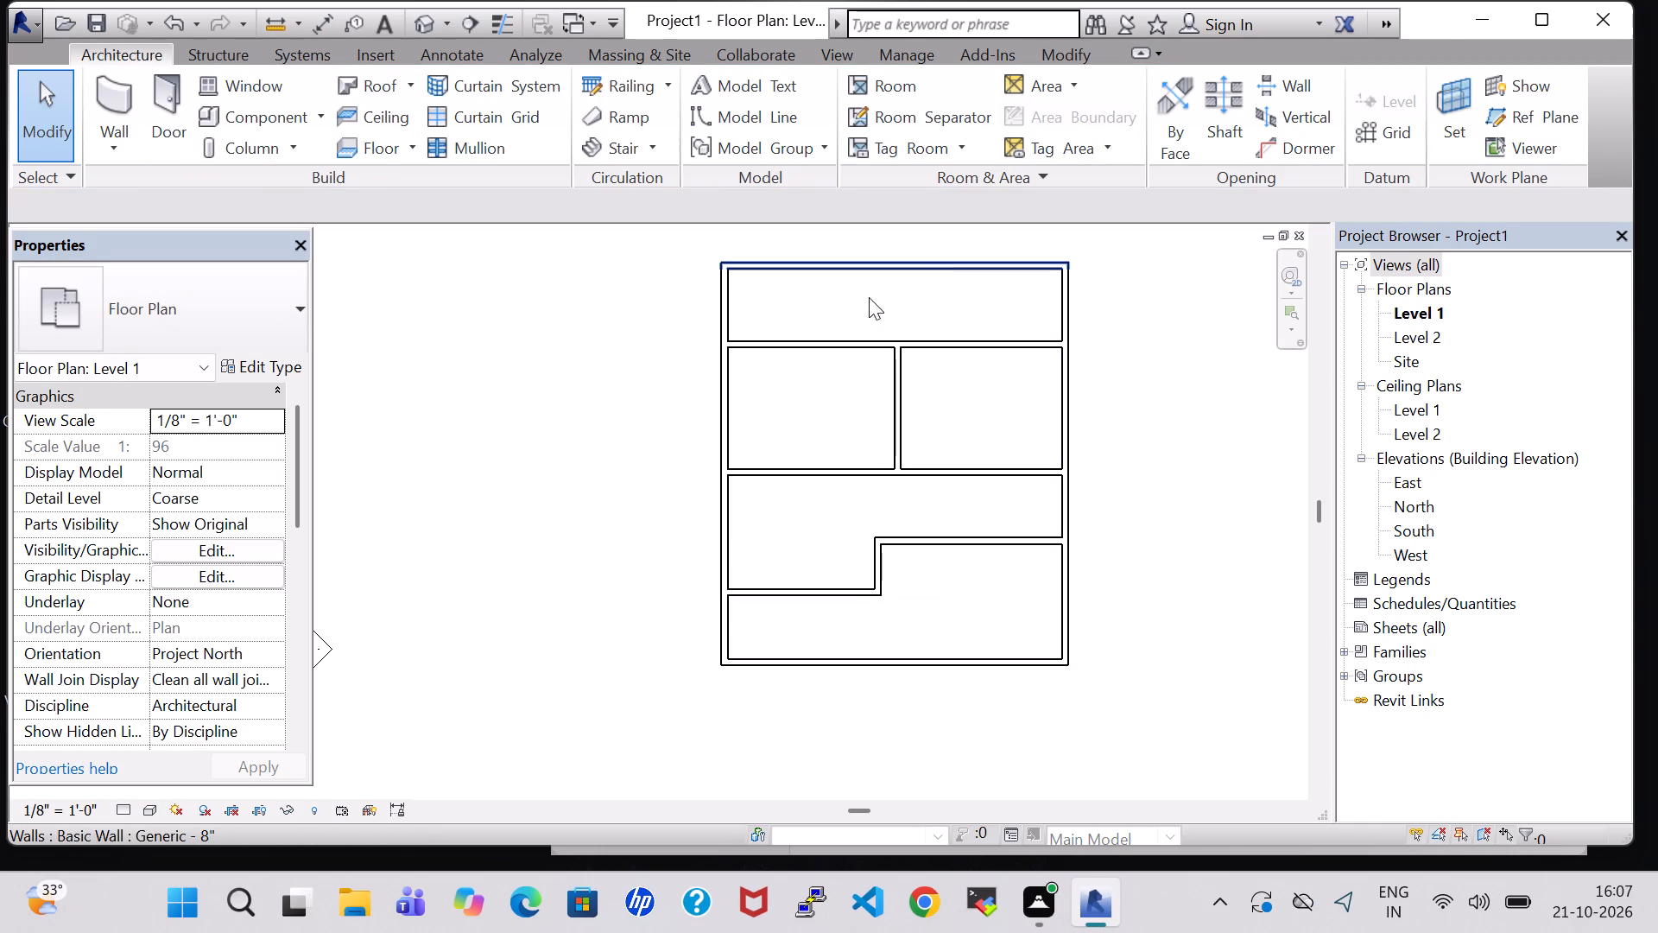
Nudge the full-width partition below the uppermost room a net one increment upward, about 7'-8" from the upper outer wall.
{"action": "left_click", "coordinate": [864, 339]}
{"action": "key", "text": "Up"}
{"action": "key", "text": "Up"}
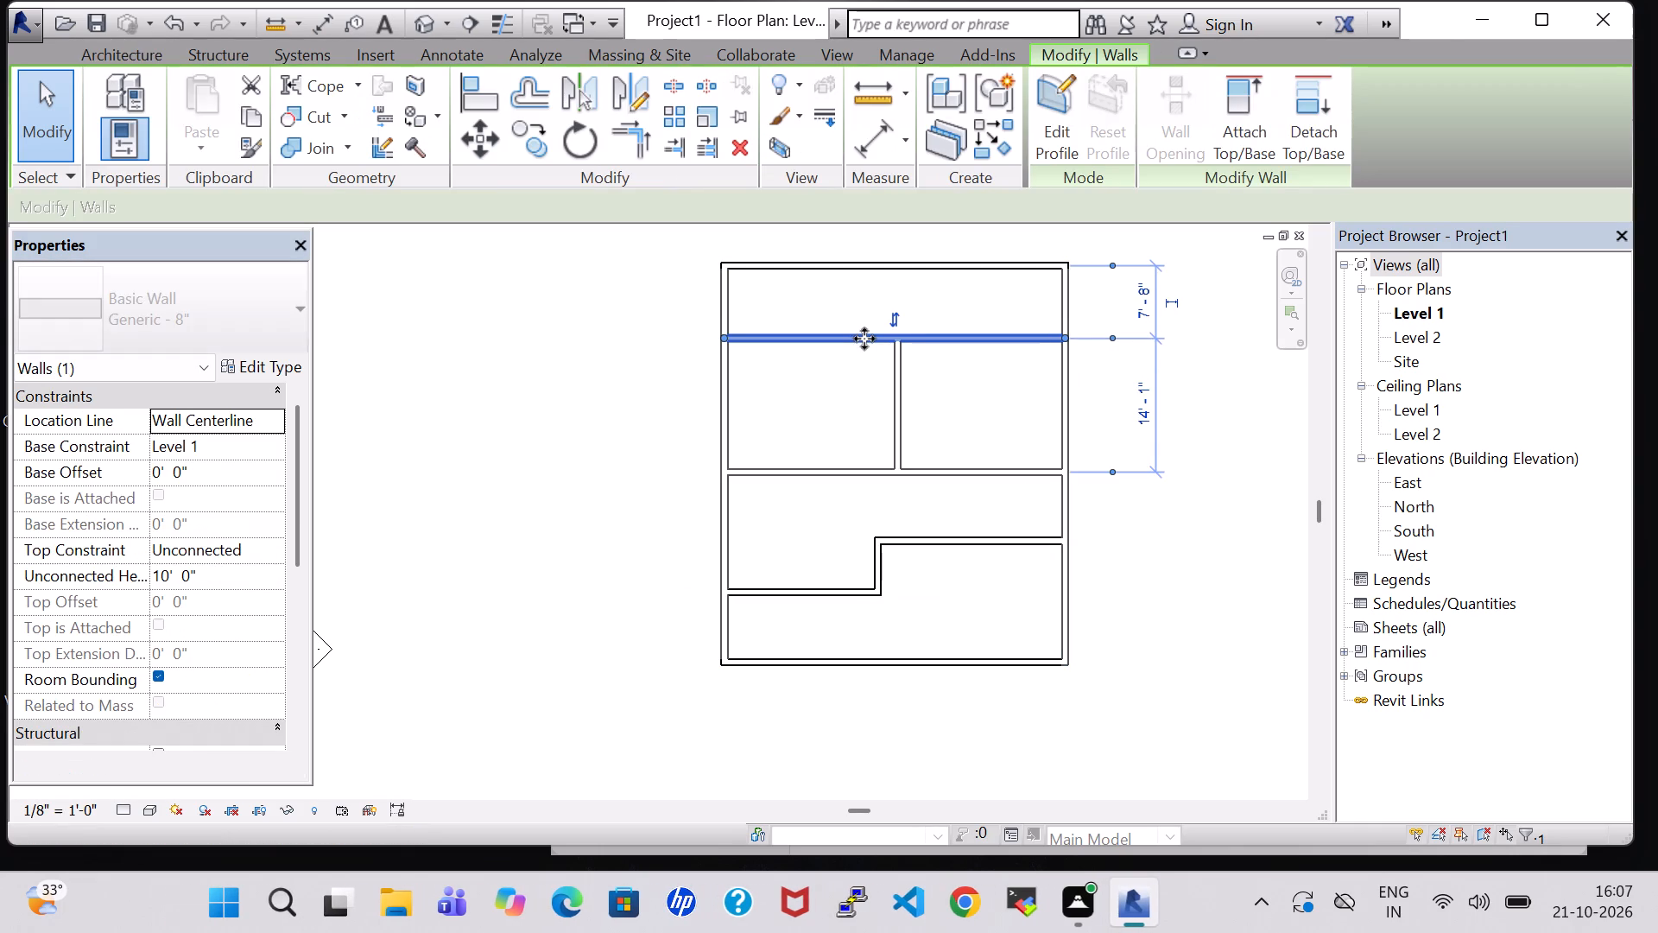
{"action": "key", "text": "Down"}
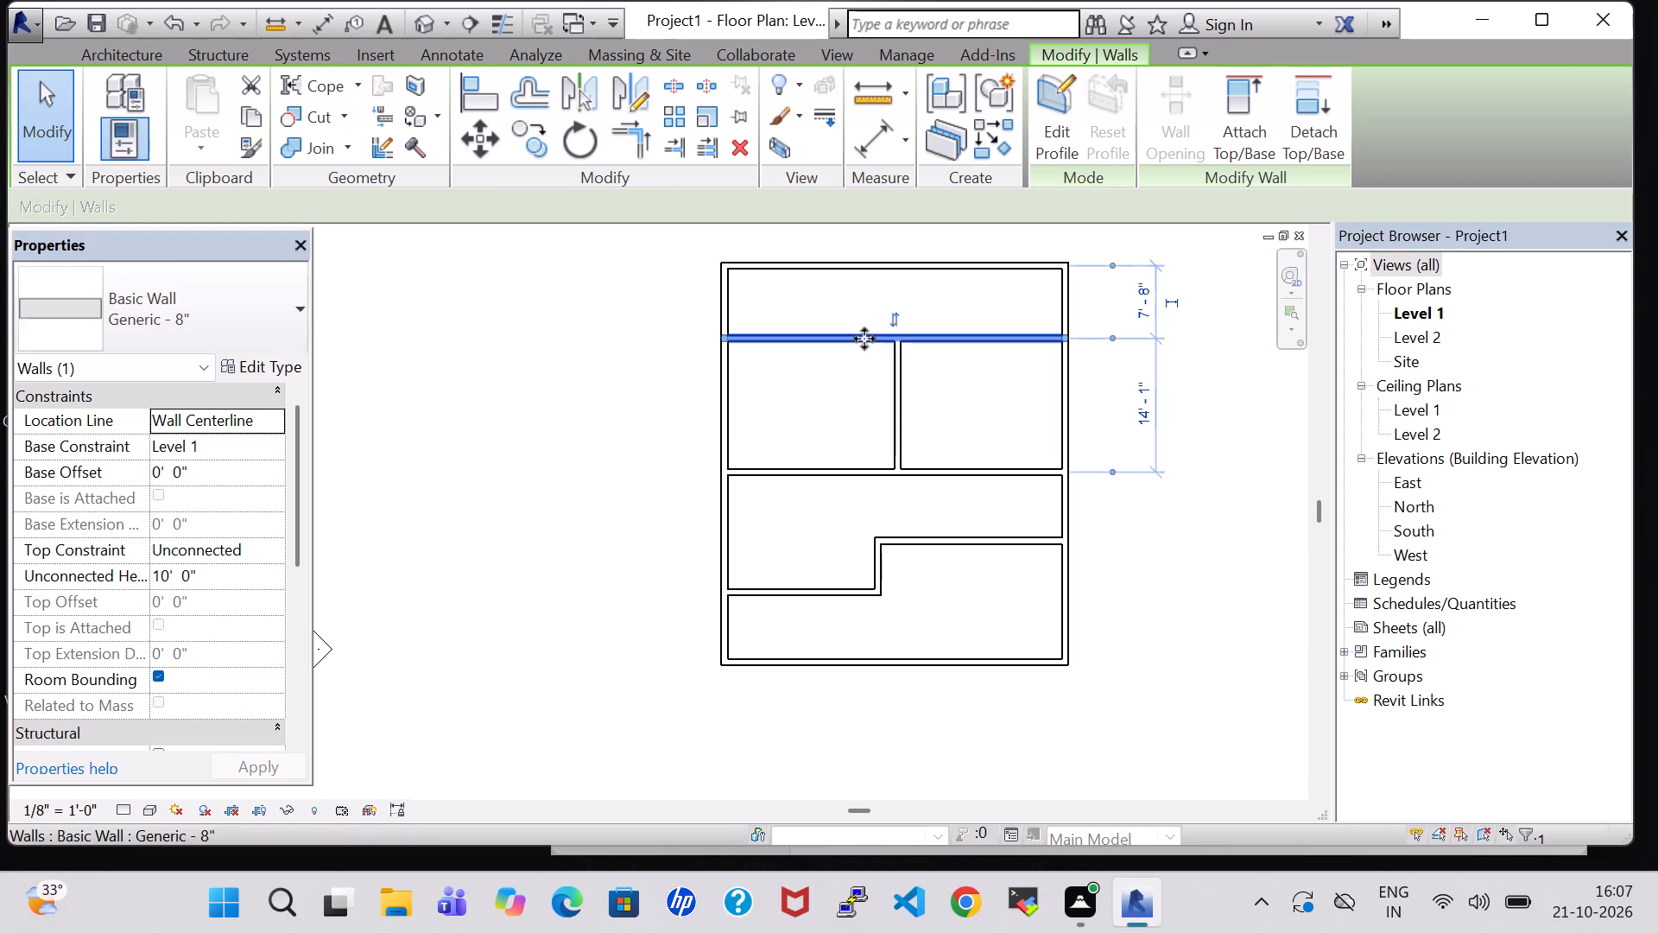
{"action": "left_click", "coordinate": [1178, 562]}
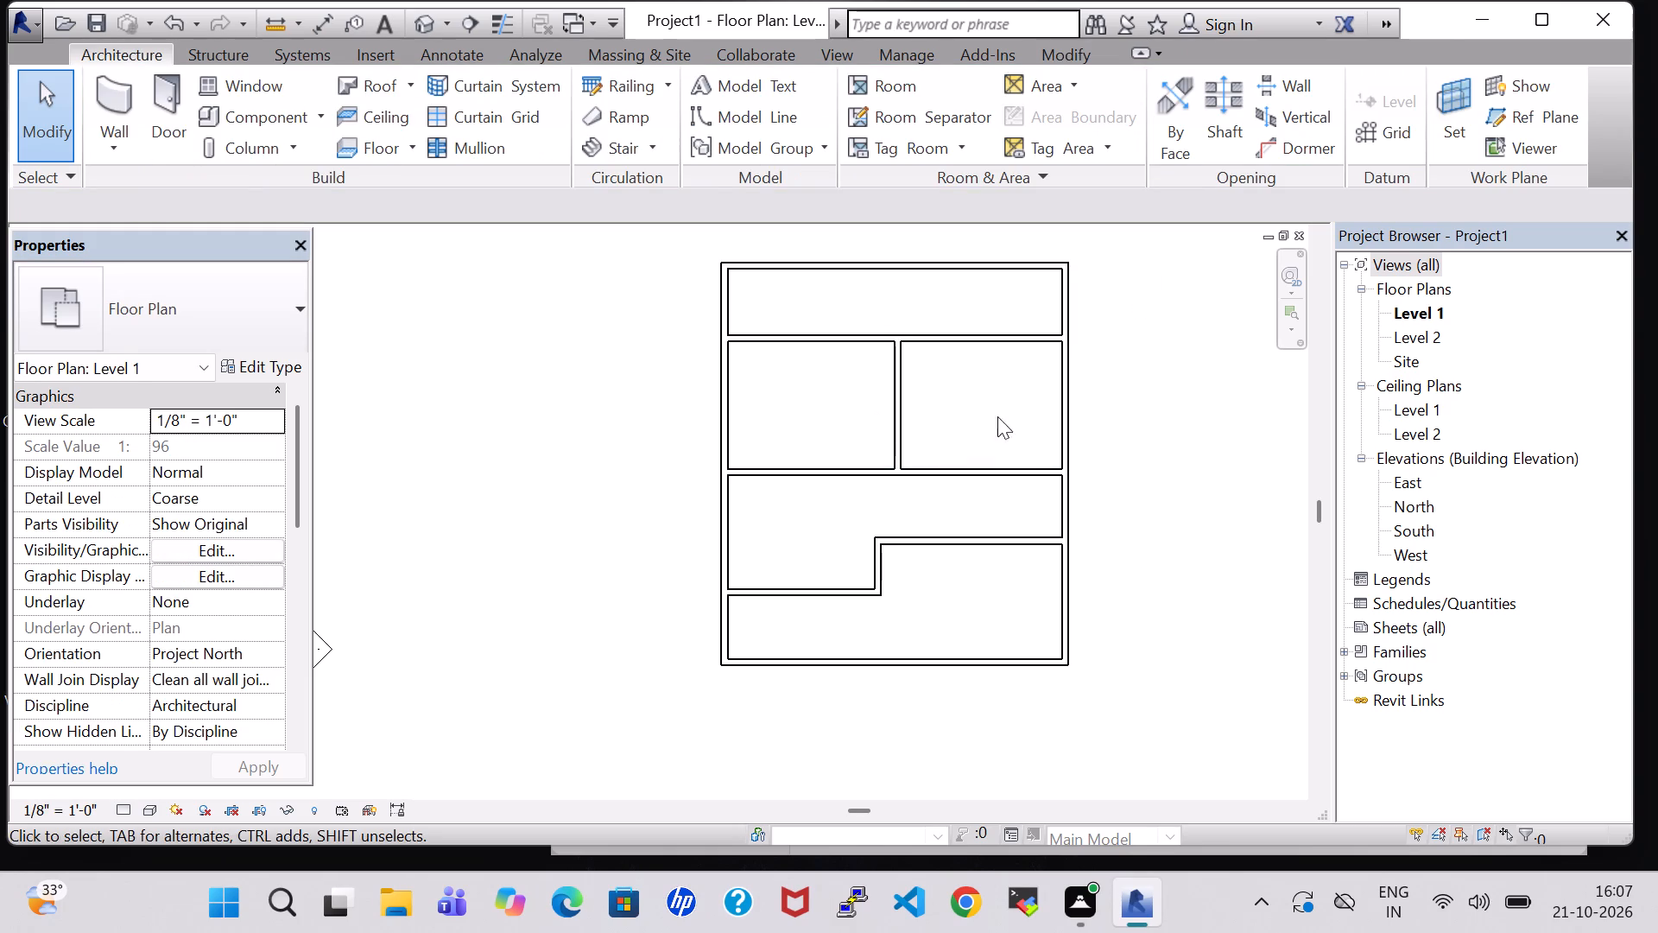
Nudge the stepped partition's right horizontal segment down three increments, to 9'-0" below the full-width partition above it.
{"action": "left_click", "coordinate": [1001, 531]}
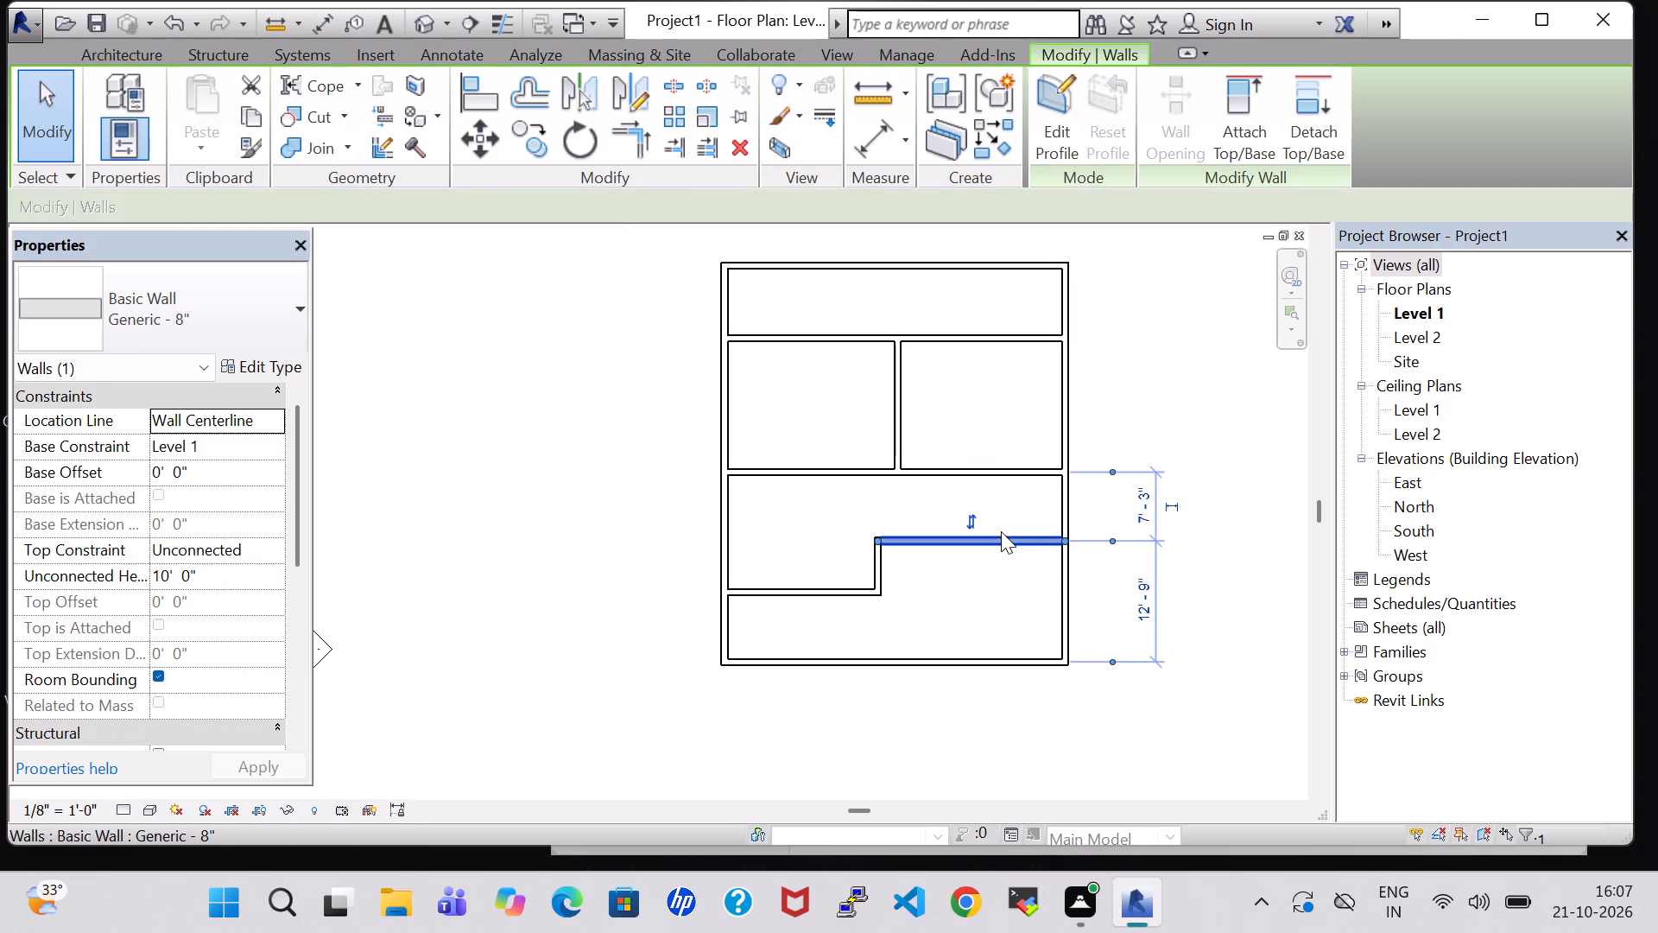
{"action": "key", "text": "Down"}
{"action": "key", "text": "Down"}
{"action": "key", "text": "Down"}
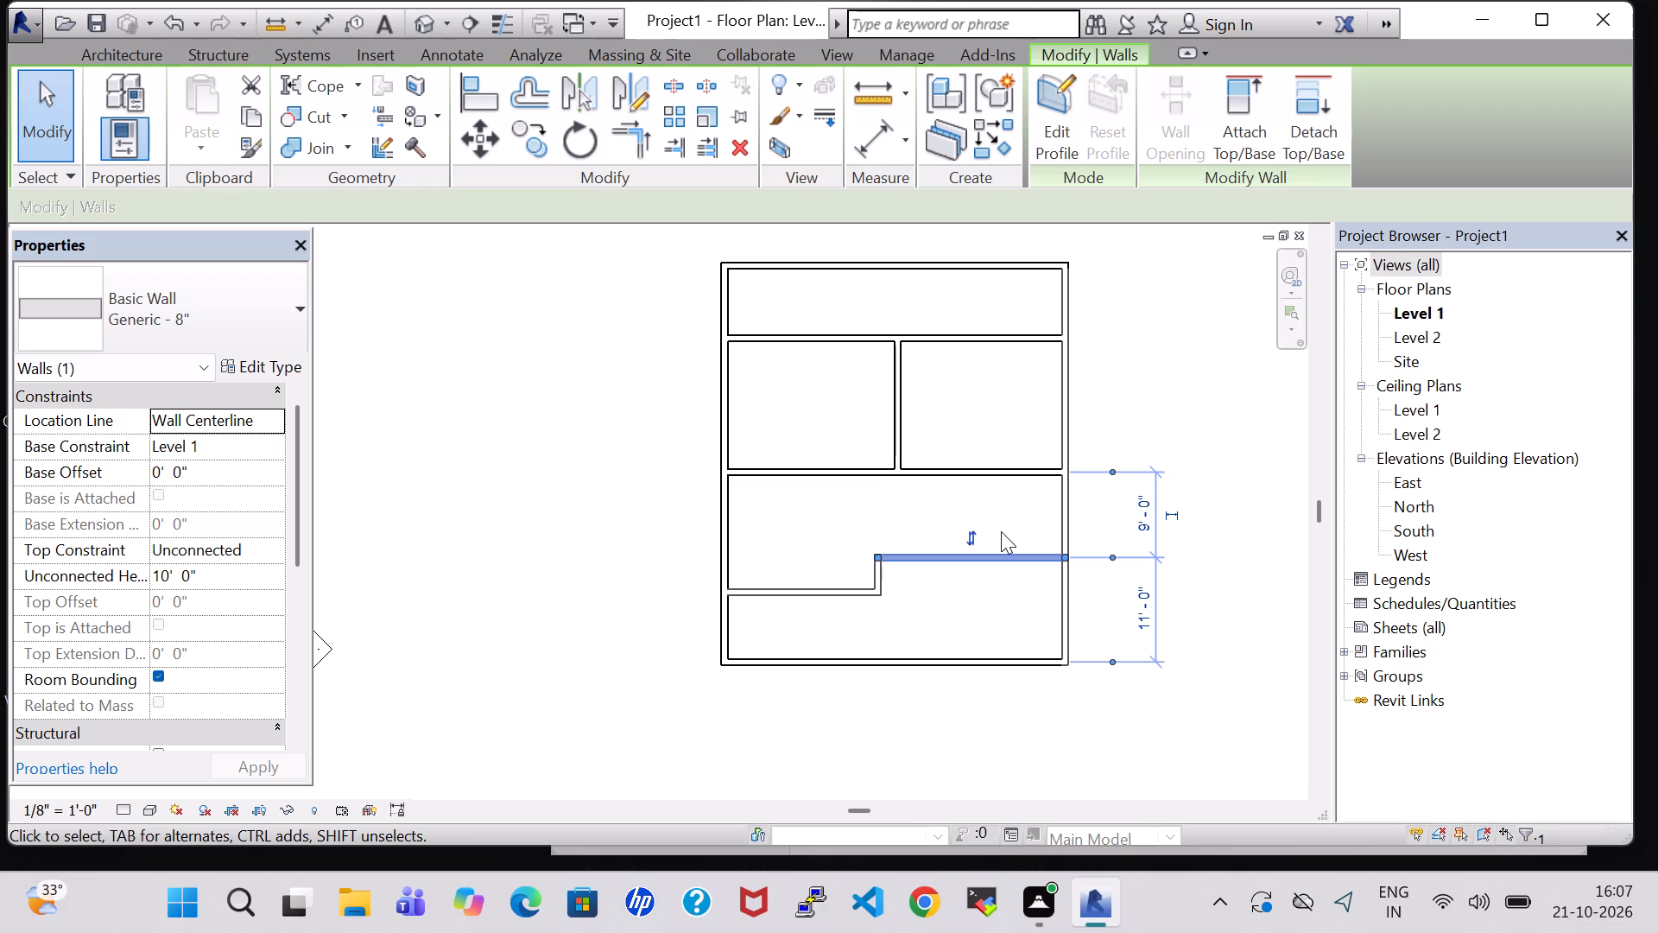
{"action": "left_click", "coordinate": [1212, 364]}
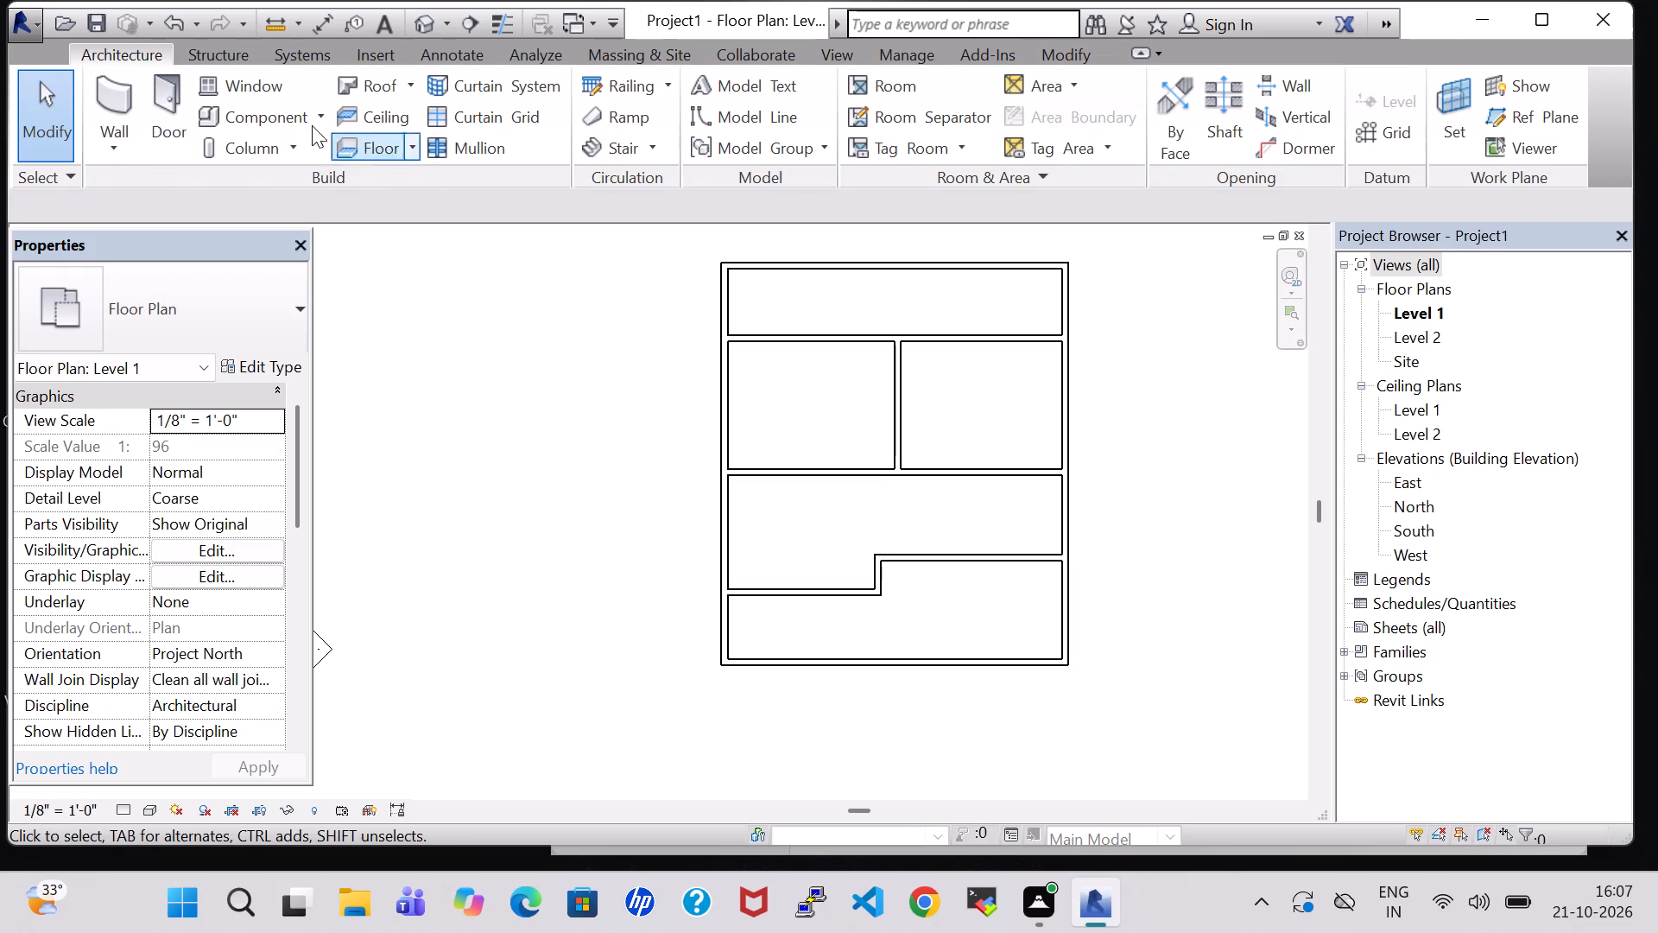
Draw a 9'-0" vertical wall from the lower full-width partition to the stepped partition's right segment, about 12'-1" from the right outer wall.
{"action": "left_click", "coordinate": [115, 92]}
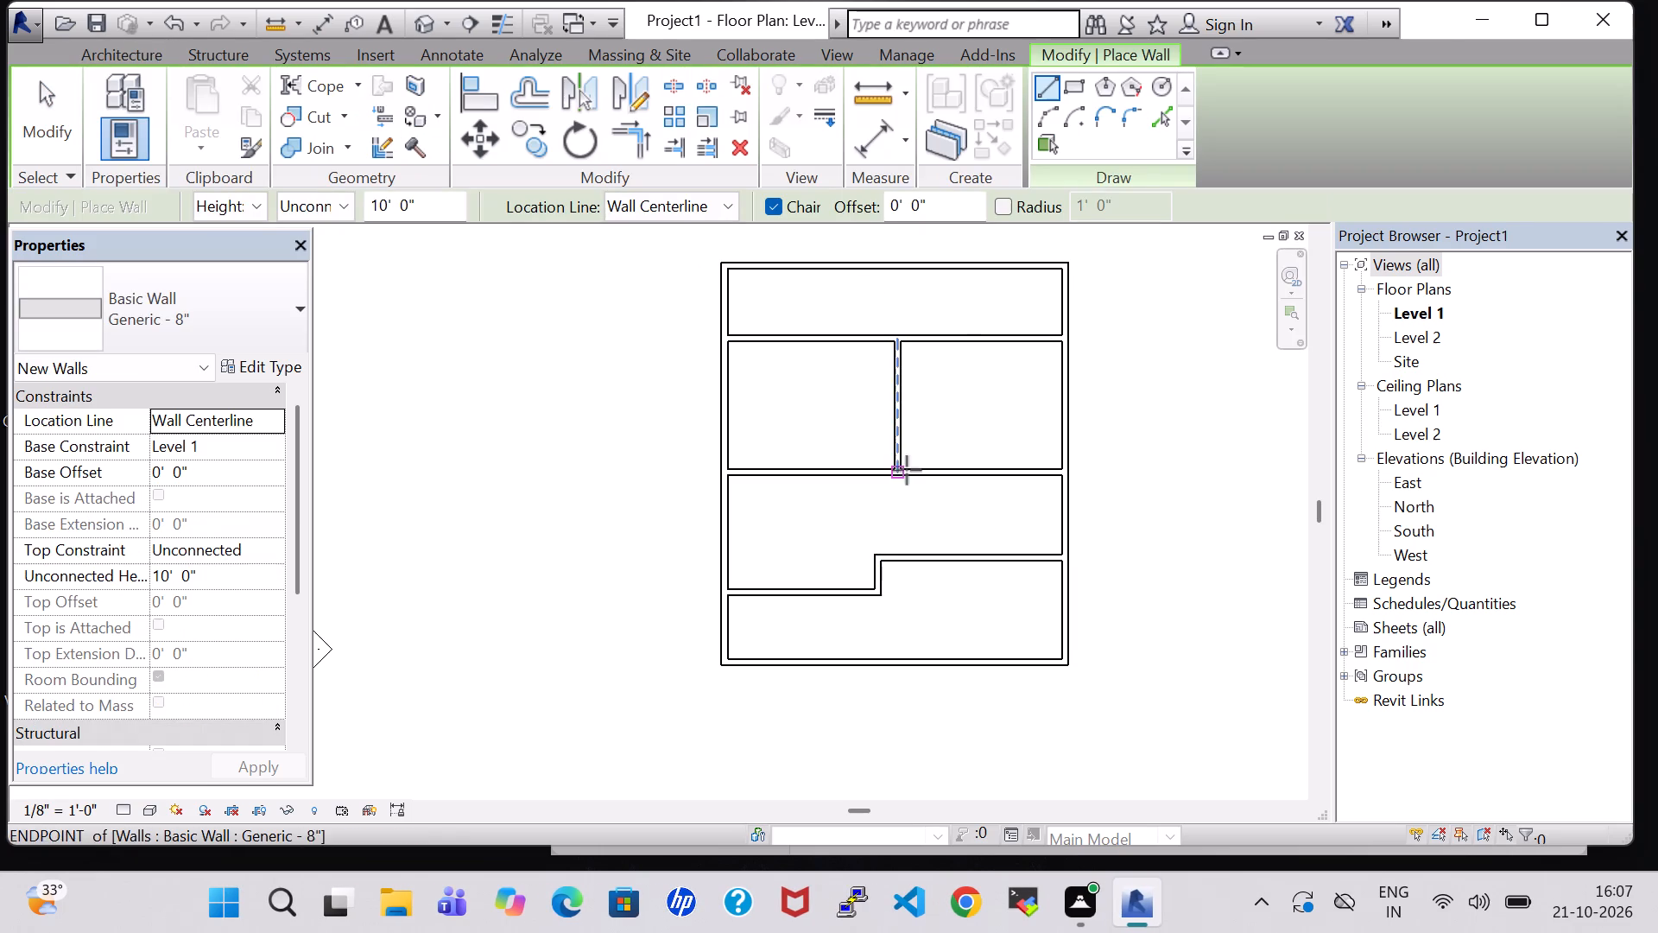
{"action": "left_click", "coordinate": [951, 472]}
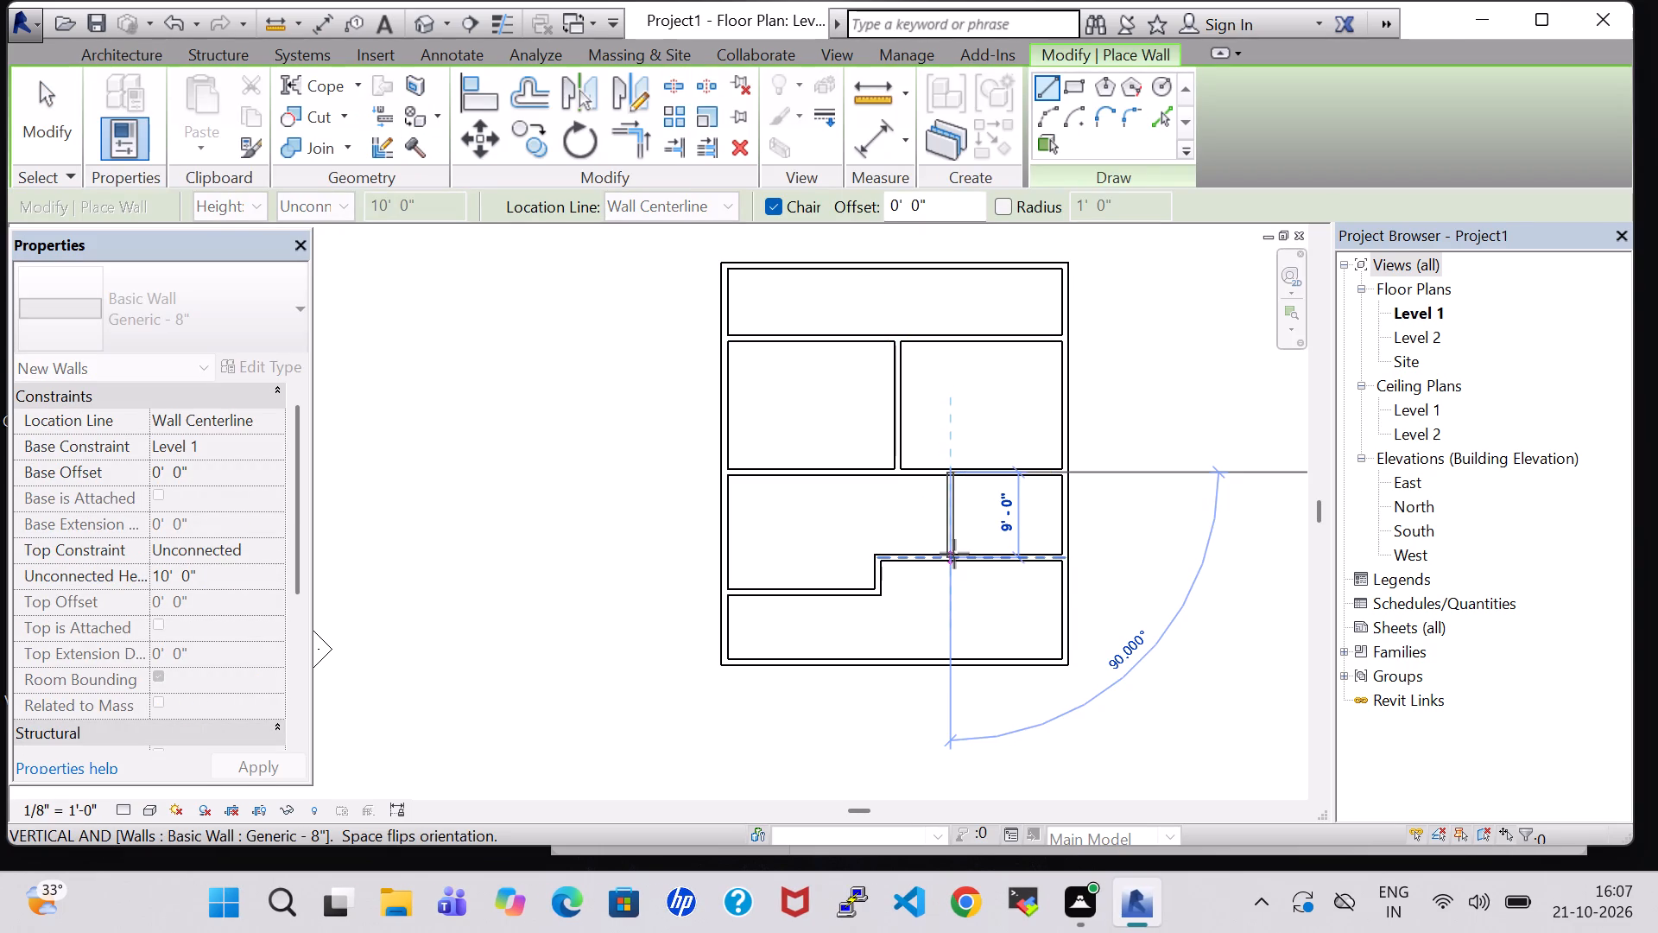
{"action": "left_click", "coordinate": [954, 554]}
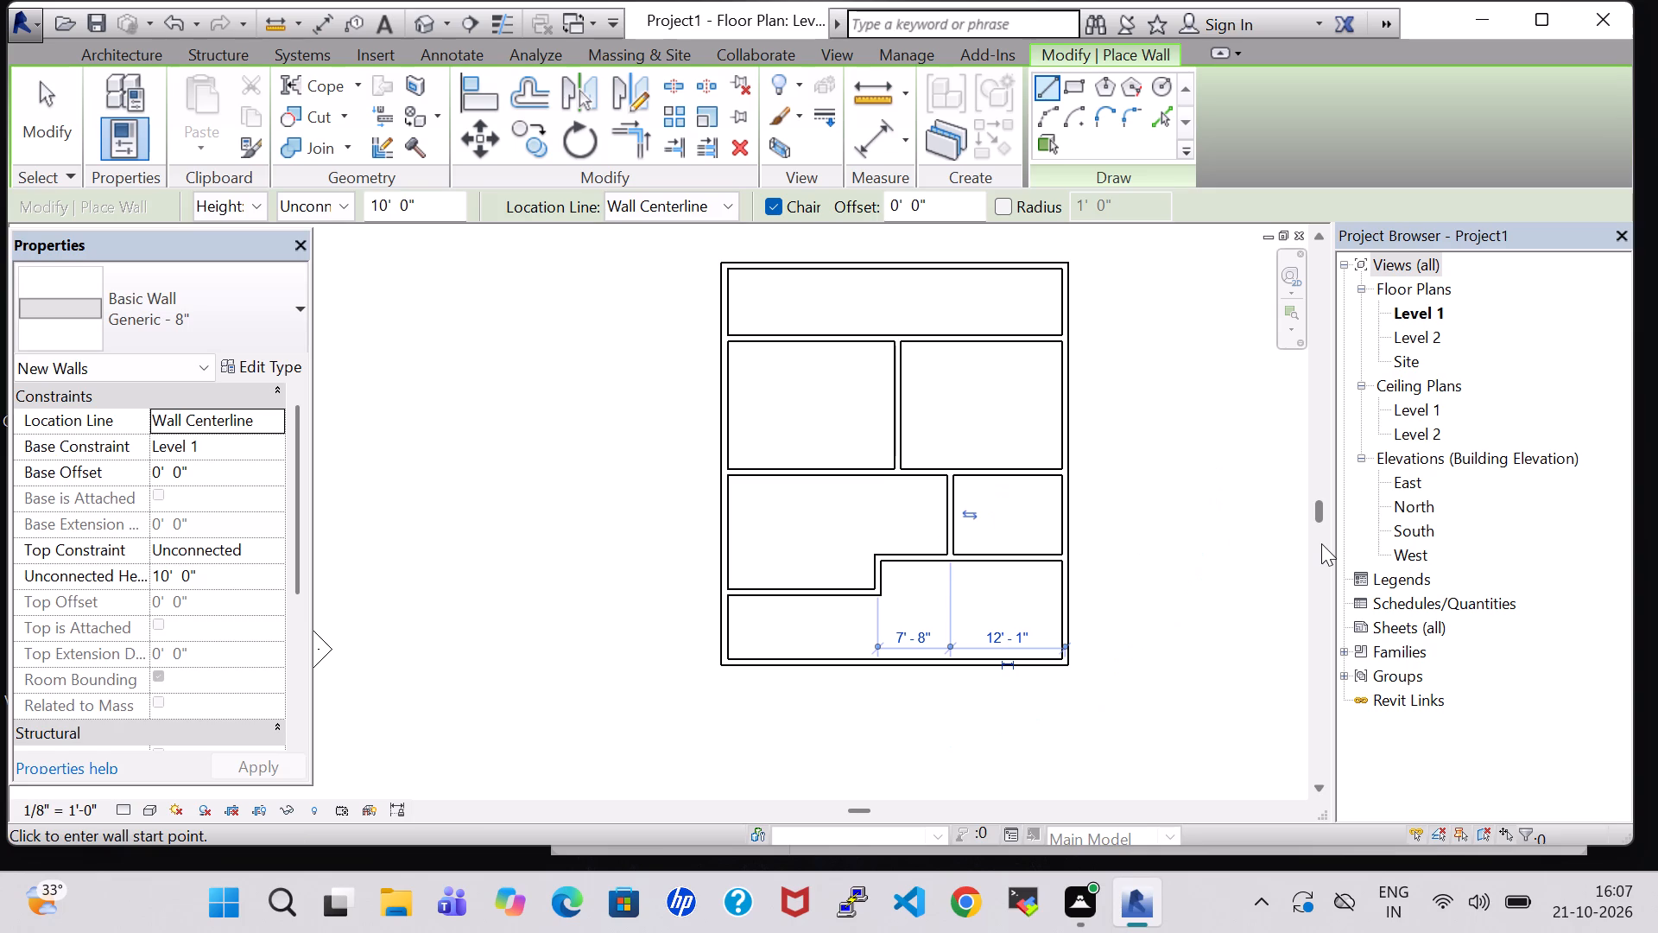
{"action": "key", "text": "Escape"}
{"action": "key", "text": "Escape"}
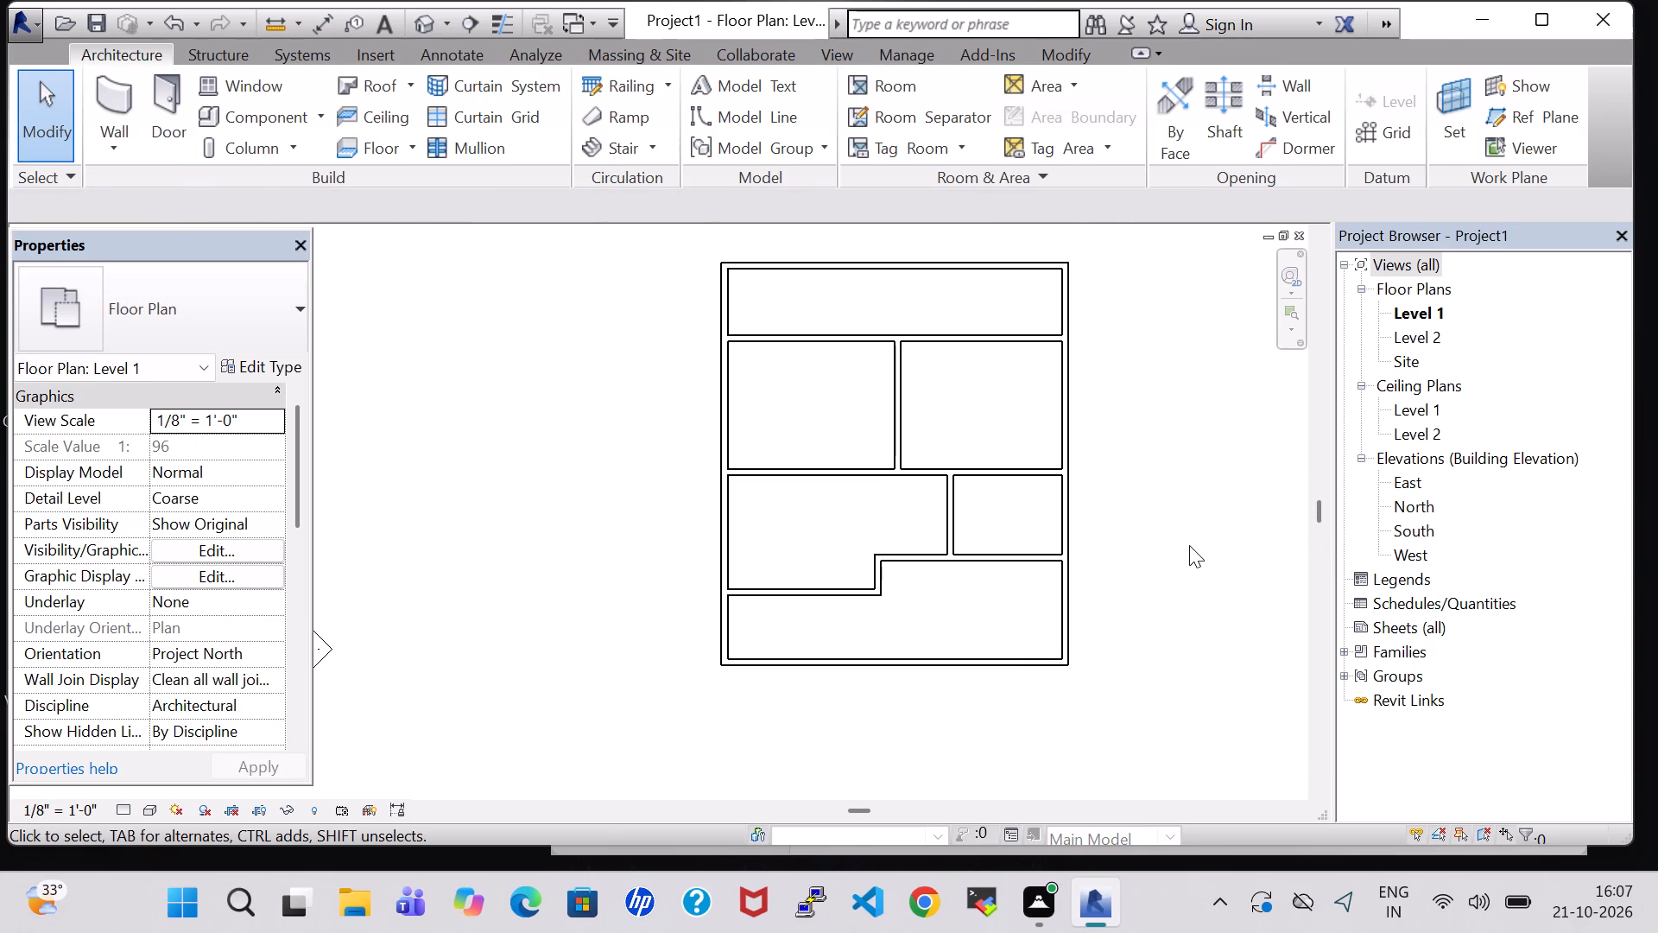
Nudge the lower outer wall outward five increments, about 10'-3" from the stepped partition's left horizontal segment.
{"action": "left_click", "coordinate": [995, 663]}
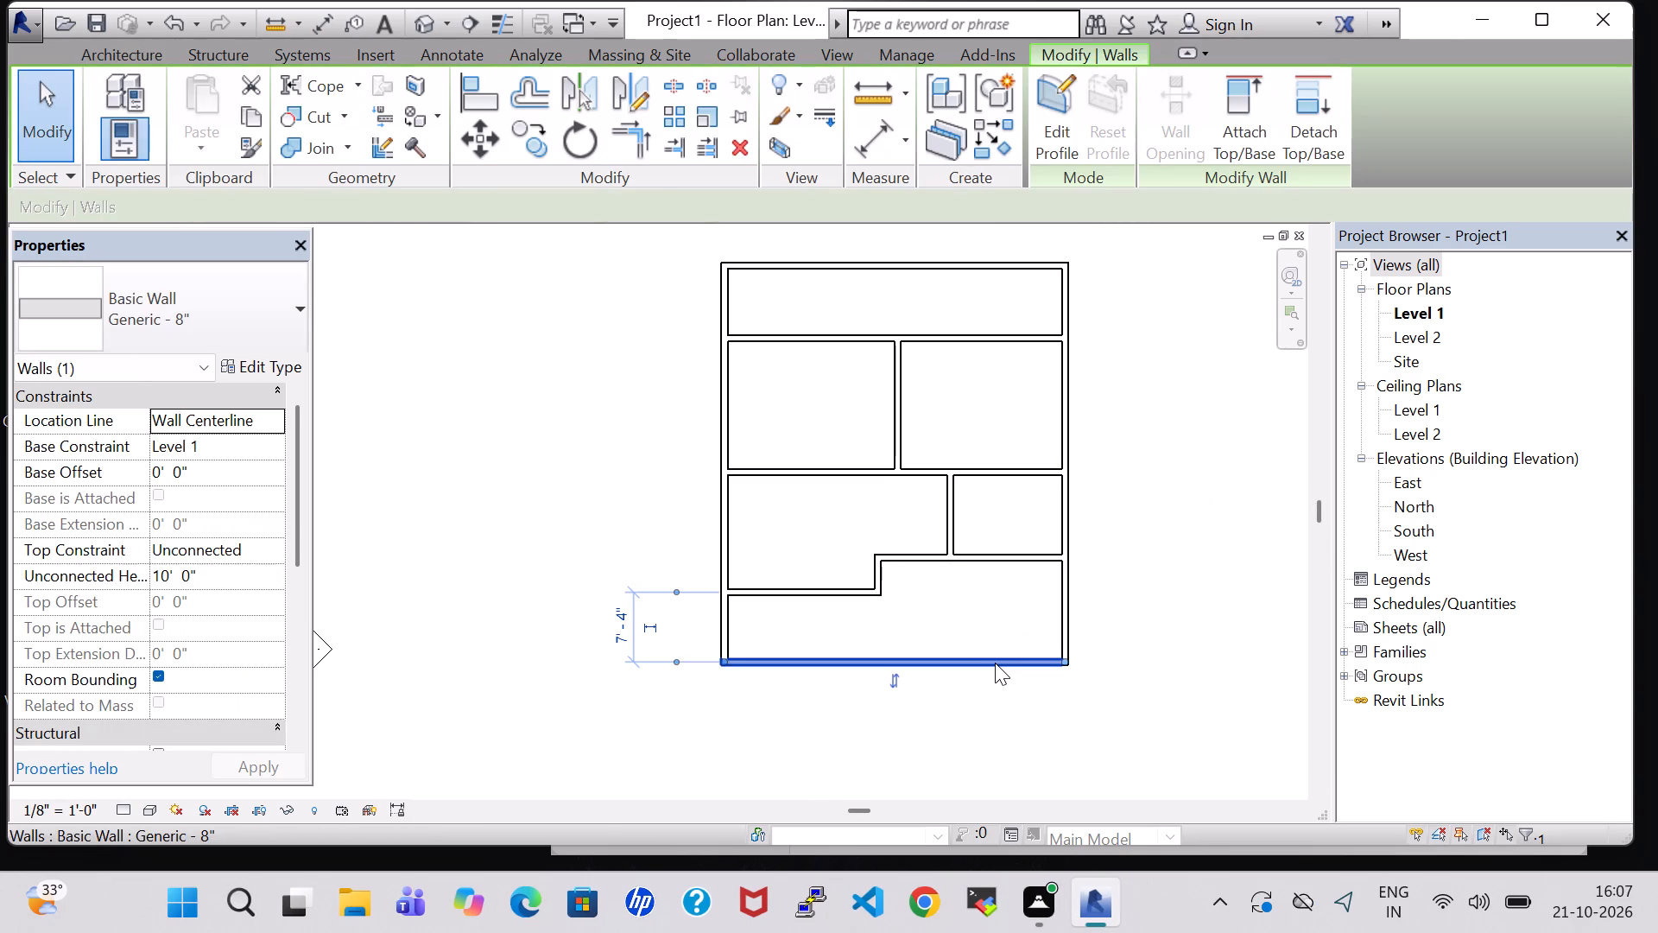
{"action": "key", "text": "Down"}
{"action": "key", "text": "Down"}
{"action": "key", "text": "Down"}
{"action": "key", "text": "Down"}
{"action": "key", "text": "Down"}
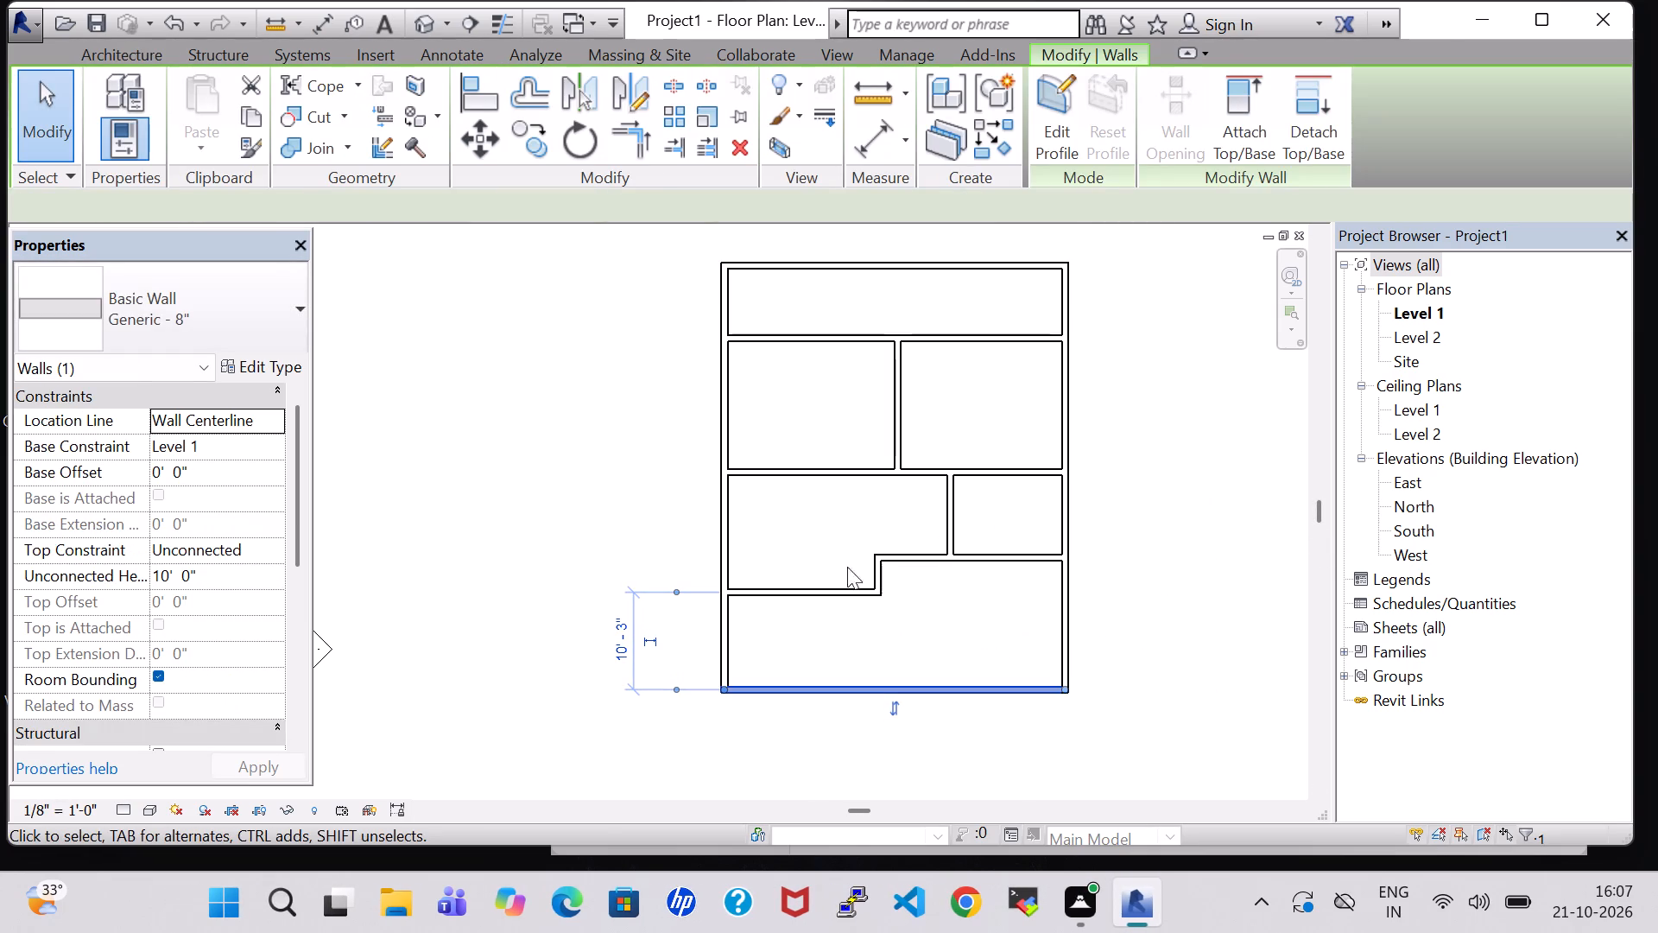
Nudge the stepped partition's left horizontal segment down four increments, about 7'-11" above the lower outer wall.
{"action": "left_click", "coordinate": [851, 589]}
{"action": "key", "text": "Down"}
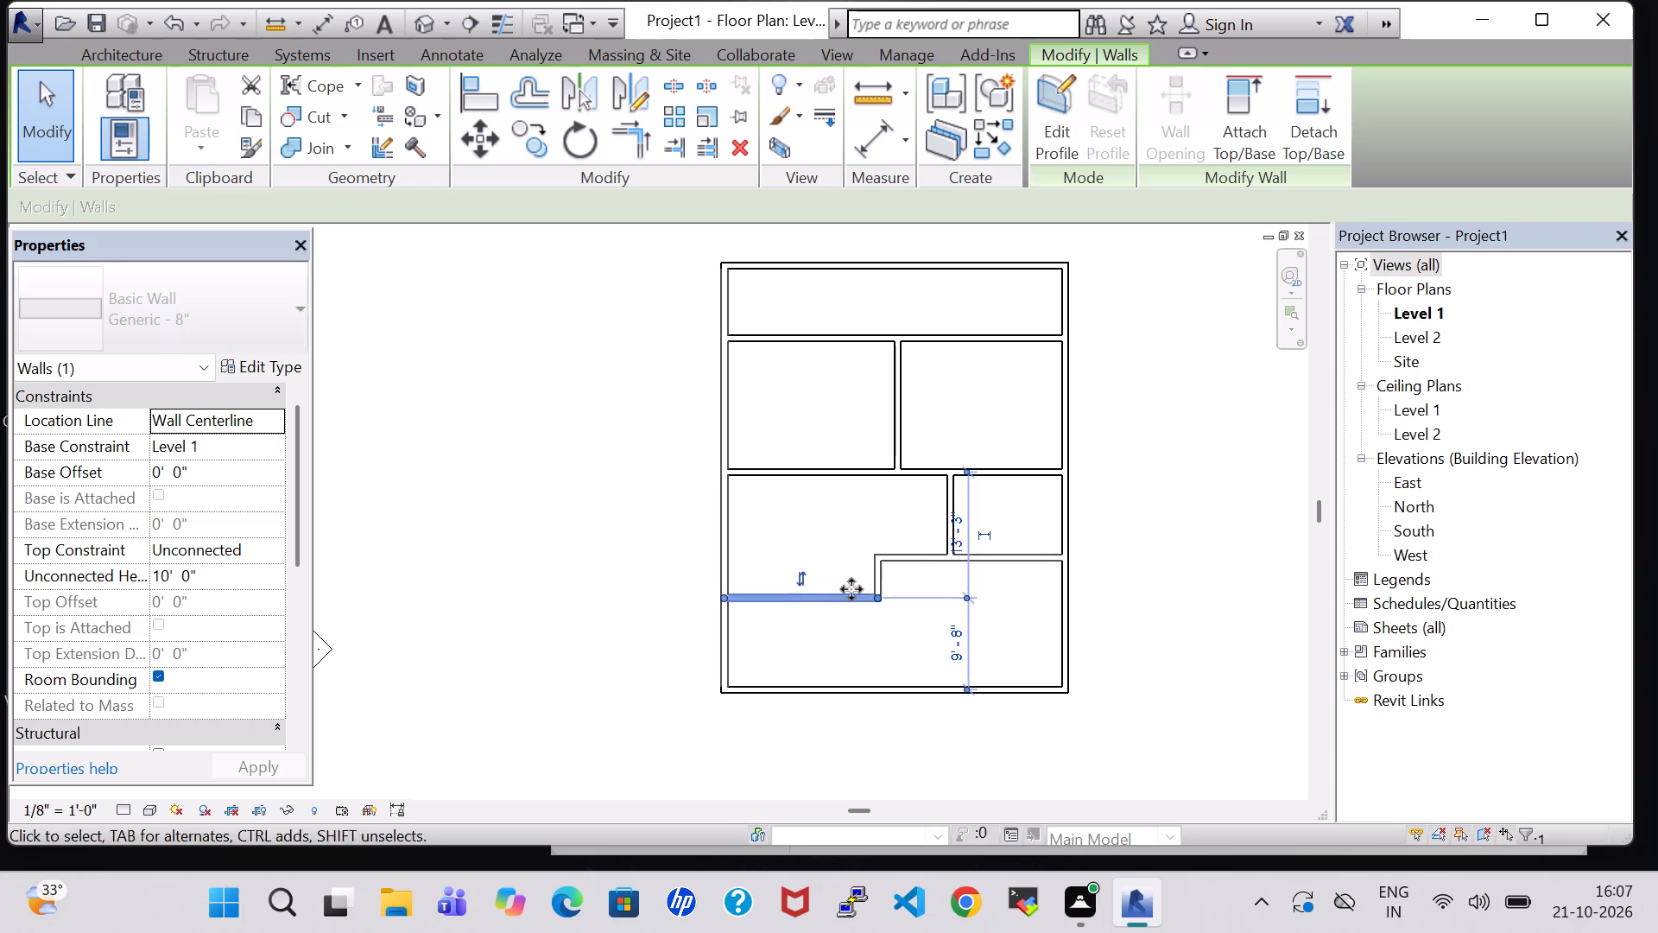
{"action": "key", "text": "Down"}
{"action": "key", "text": "Down"}
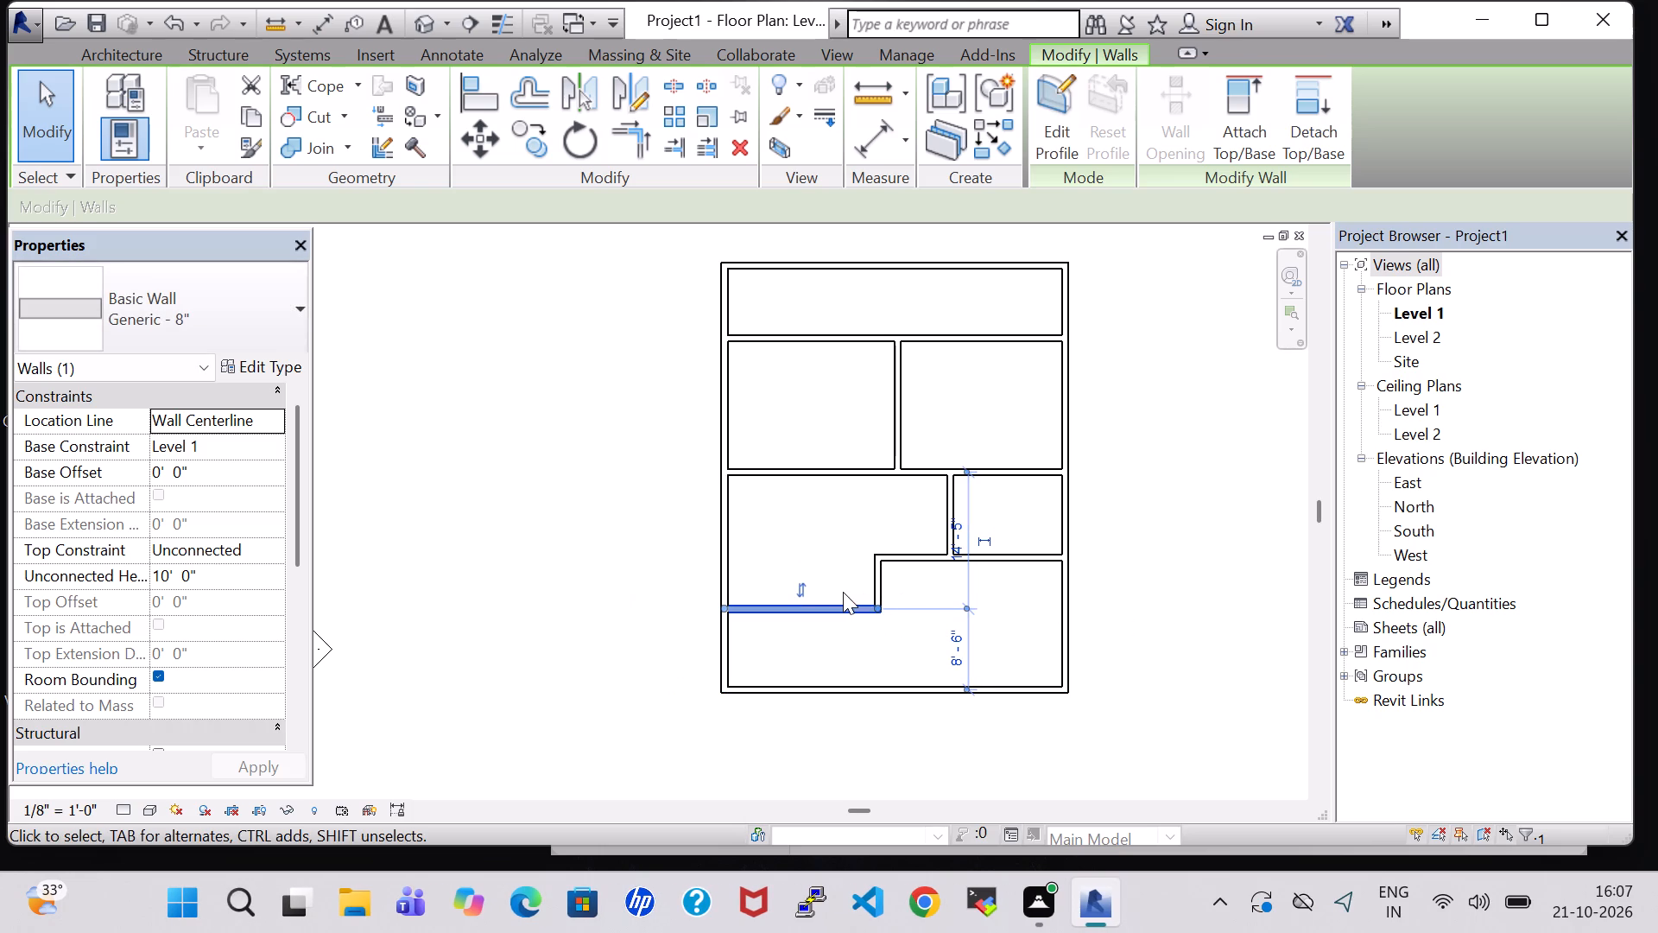
{"action": "left_click", "coordinate": [775, 607]}
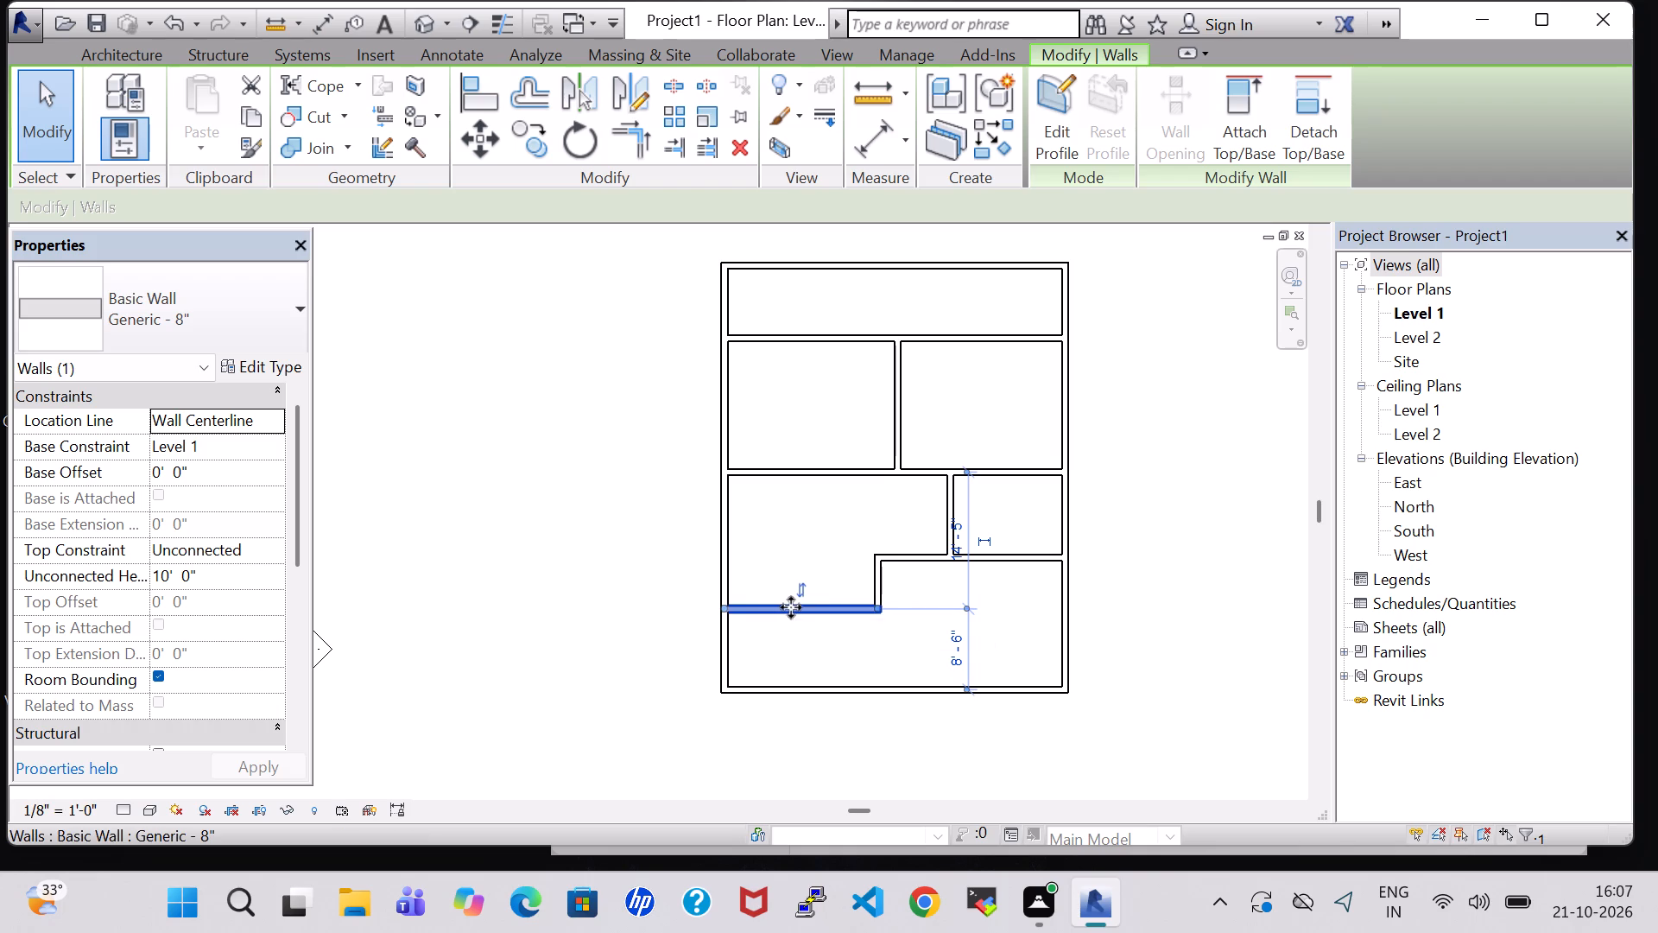
{"action": "key", "text": "Down"}
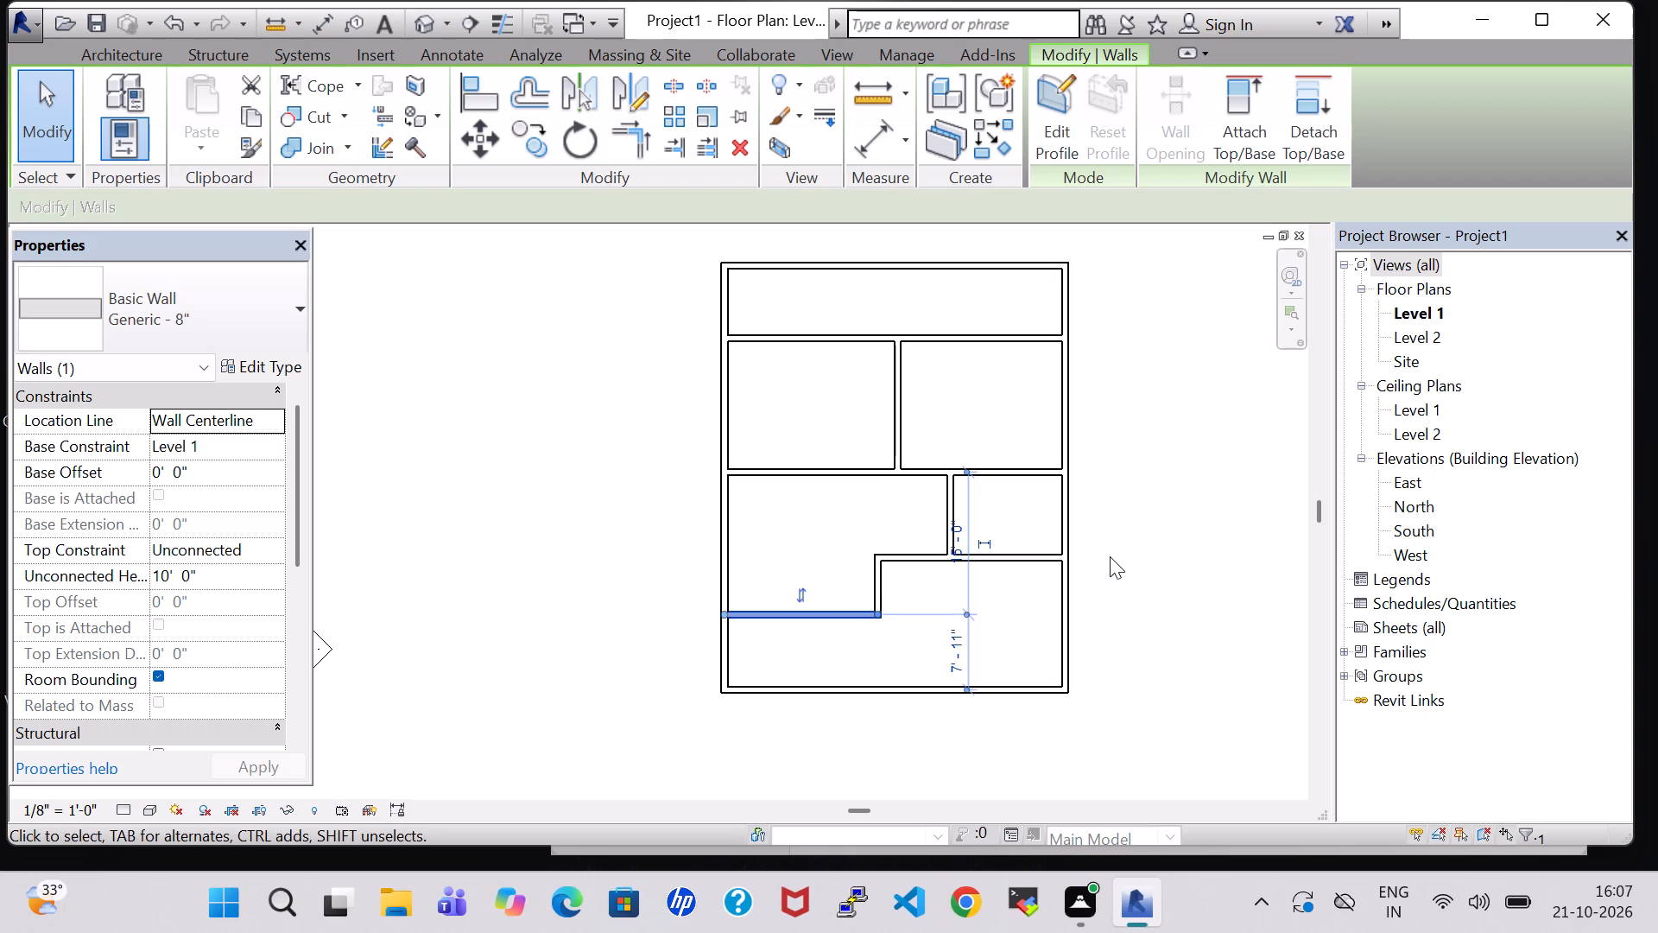
Nudge the lower outer wall outward eight increments, about 12'-7" from the stepped partition's left horizontal segment.
{"action": "left_click", "coordinate": [902, 689]}
{"action": "key", "text": "Down"}
{"action": "key", "text": "Down"}
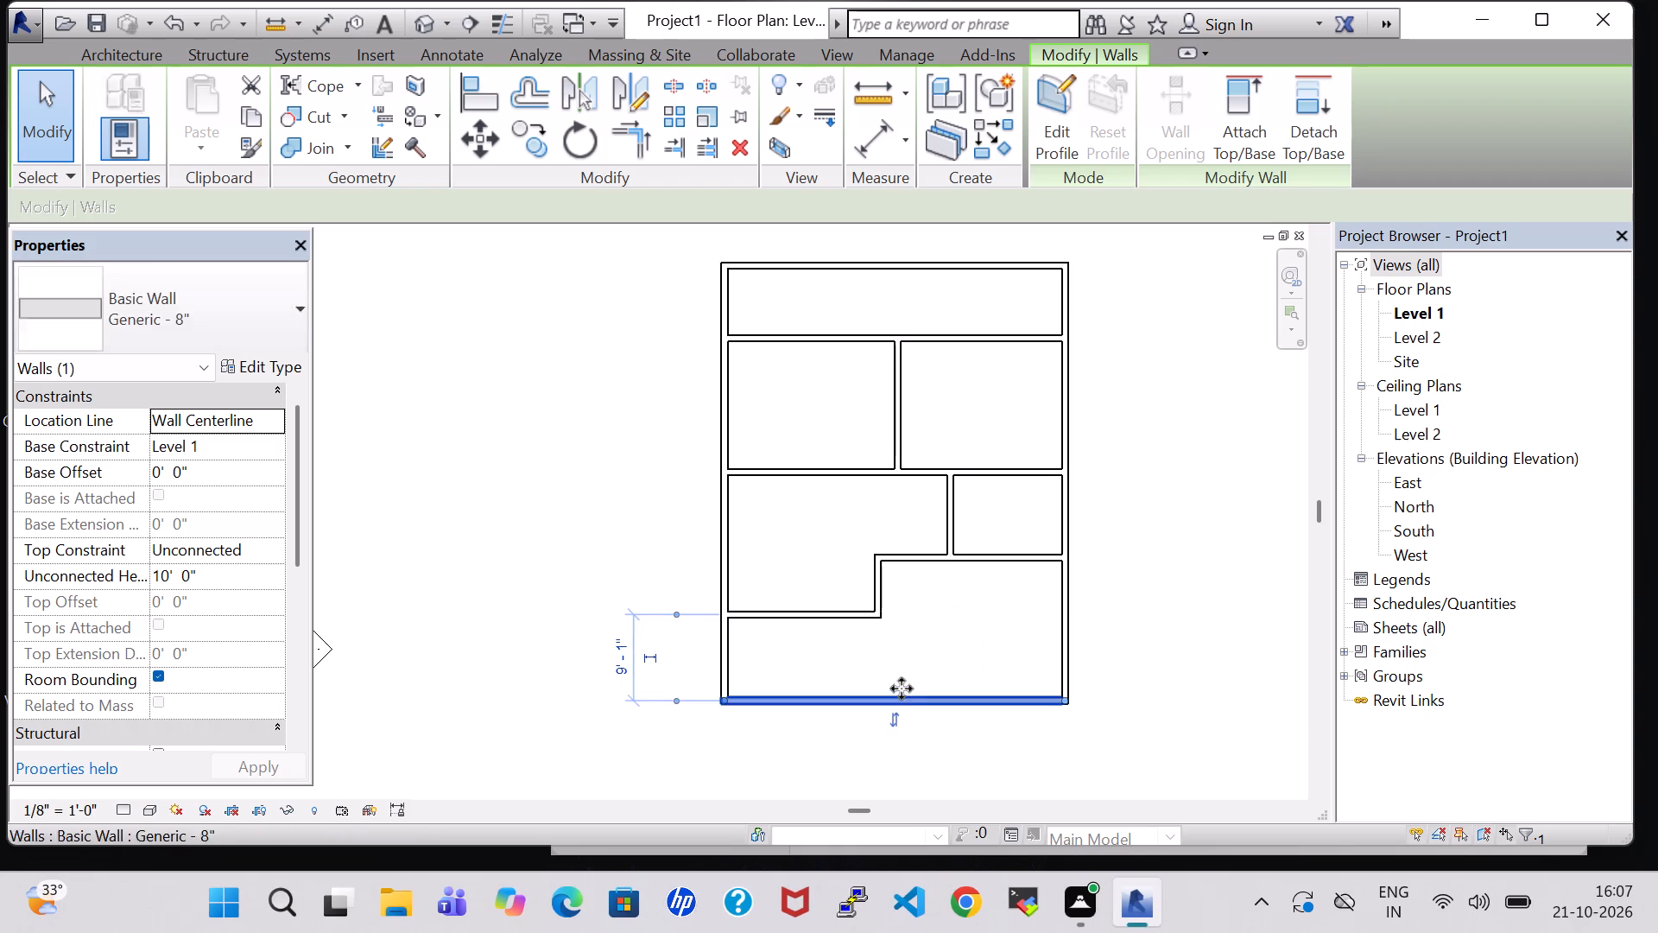
{"action": "key", "text": "Down"}
{"action": "key", "text": "Down"}
{"action": "key", "text": "Down"}
{"action": "key", "text": "Down"}
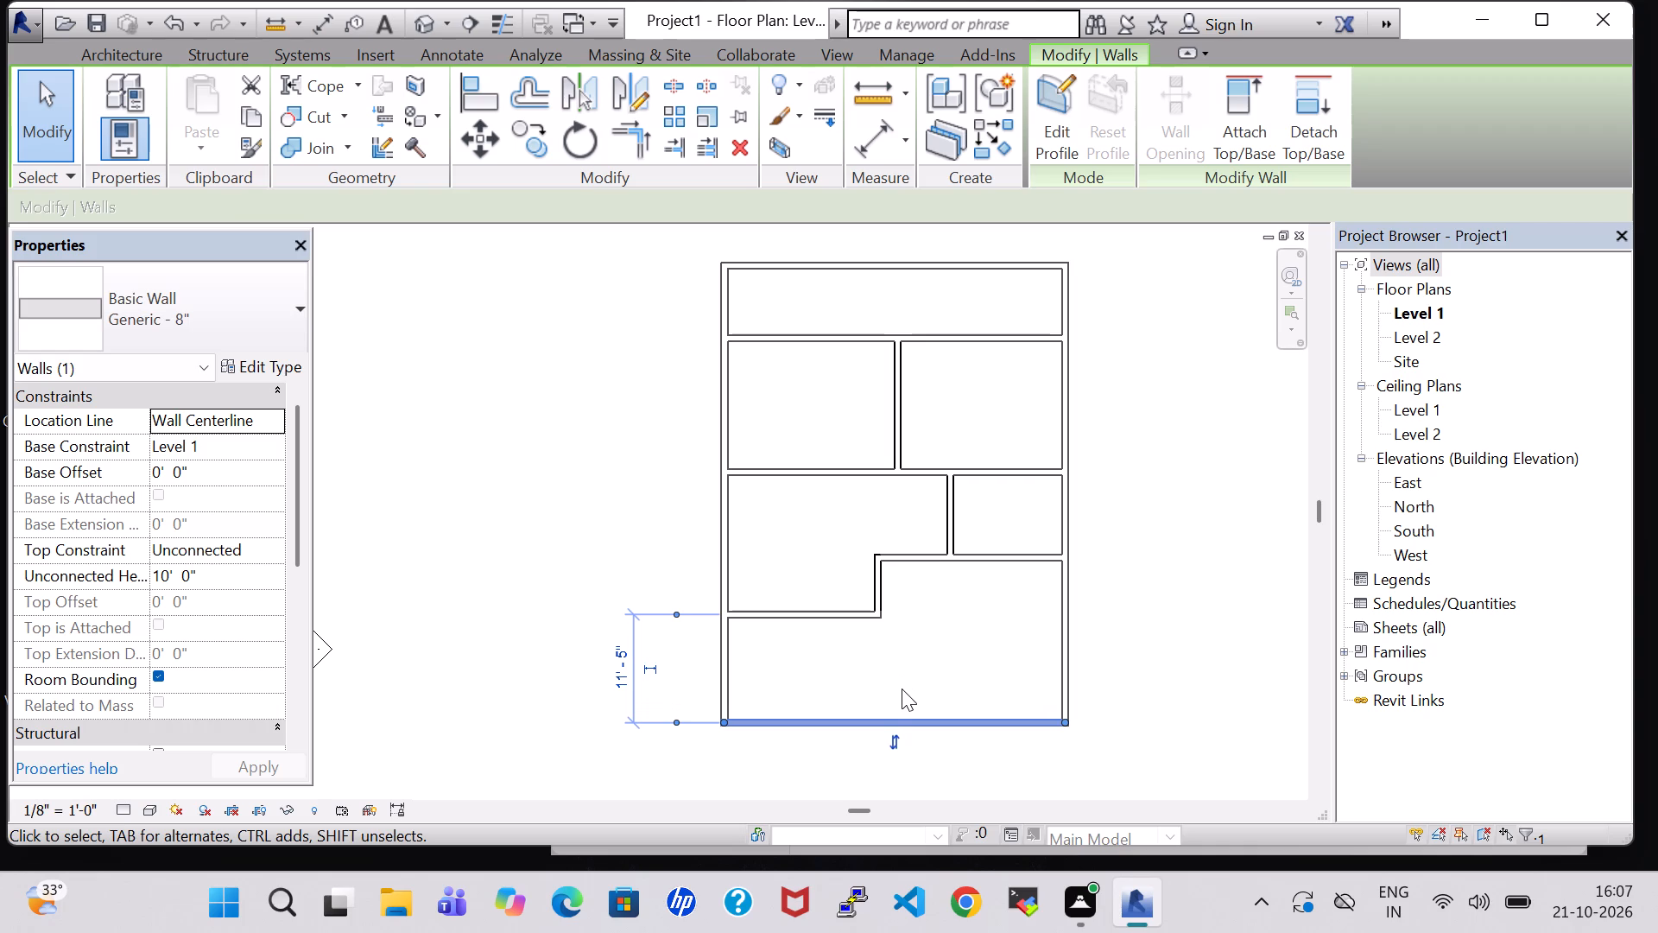
{"action": "key", "text": "Down"}
{"action": "key", "text": "Down"}
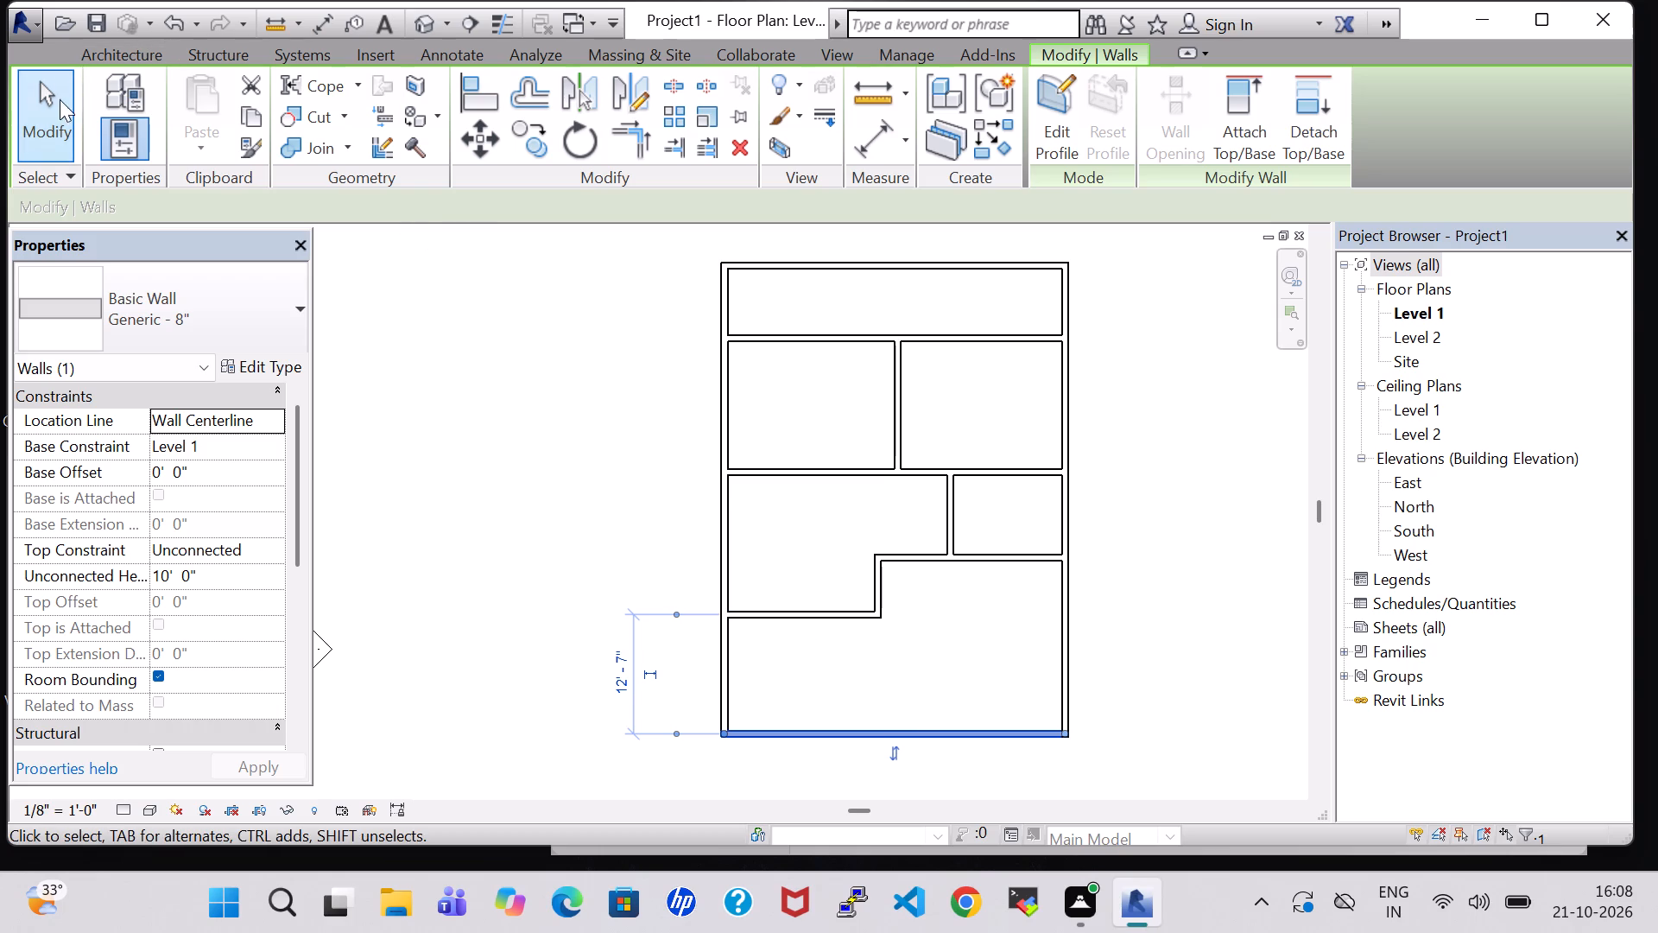
Draw a vertical wall from the stepped partition's left segment down to the lower outer wall, about 6'-7" from the left outer wall.
{"action": "left_click", "coordinate": [123, 55]}
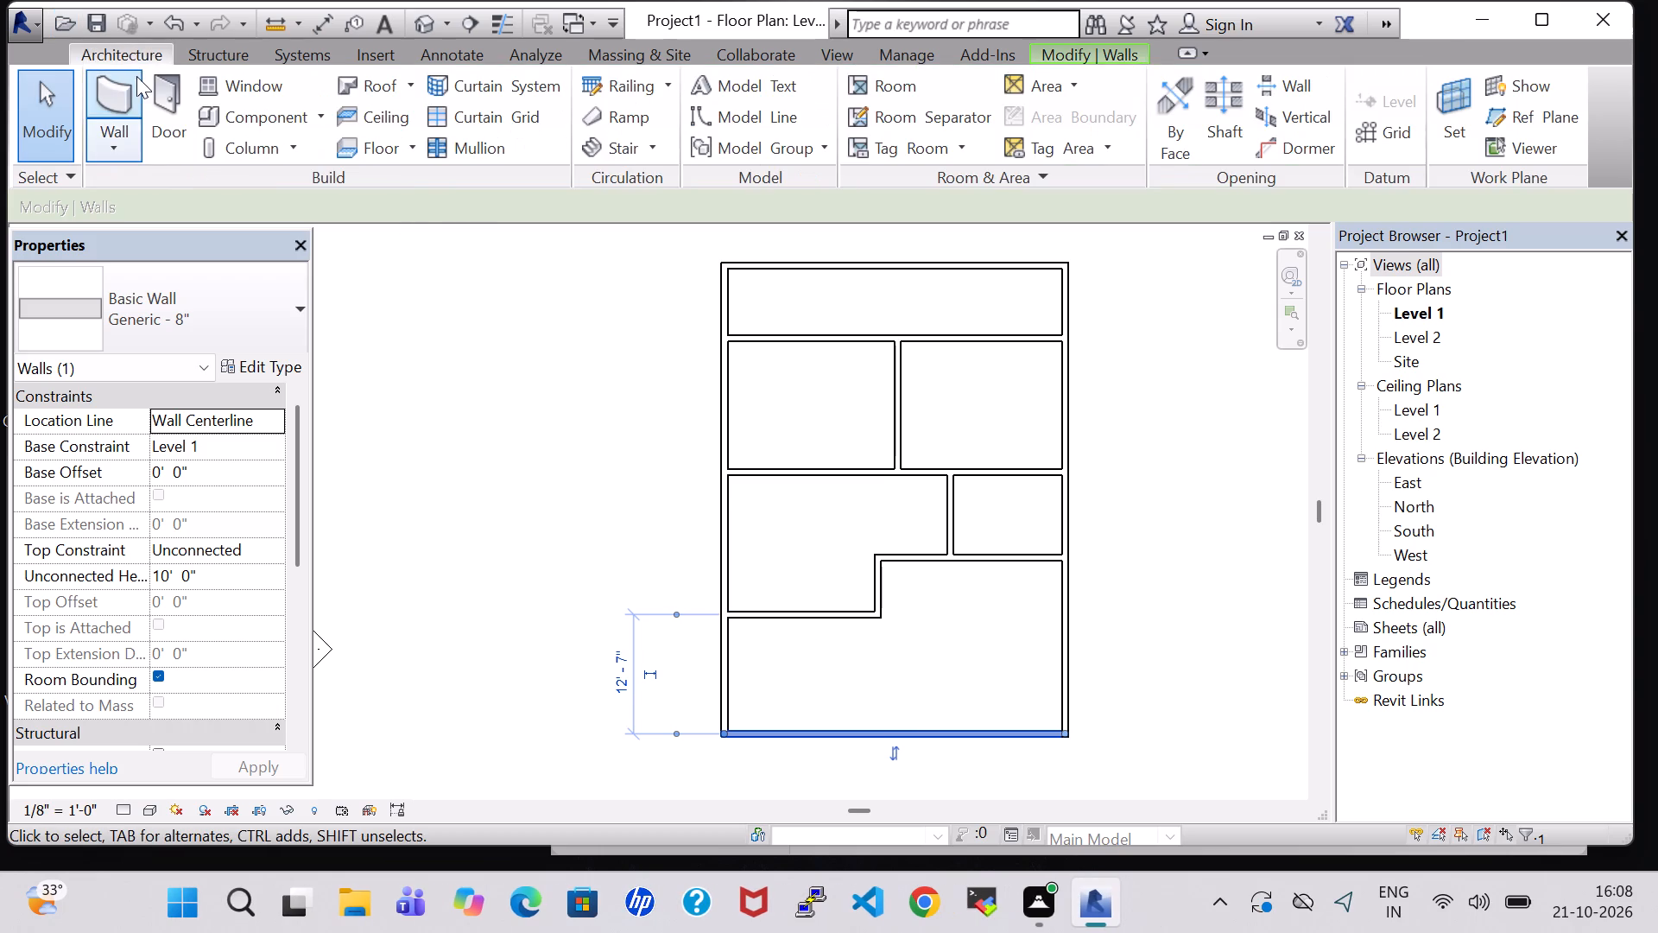
{"action": "left_click", "coordinate": [134, 80]}
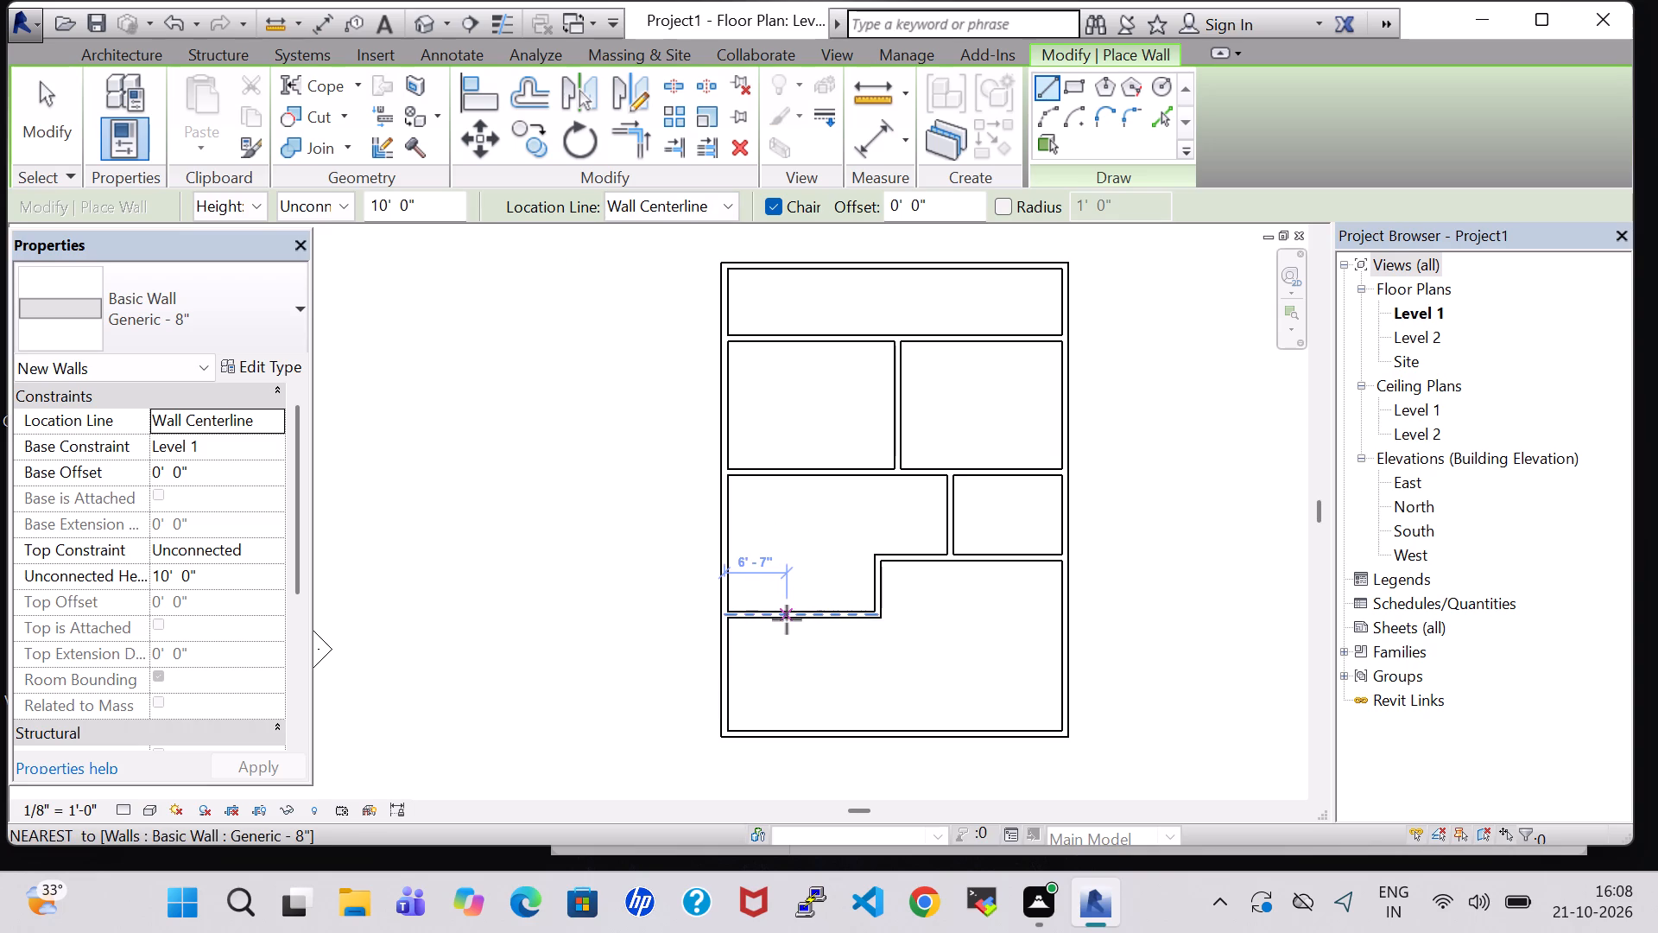
{"action": "left_click", "coordinate": [786, 619]}
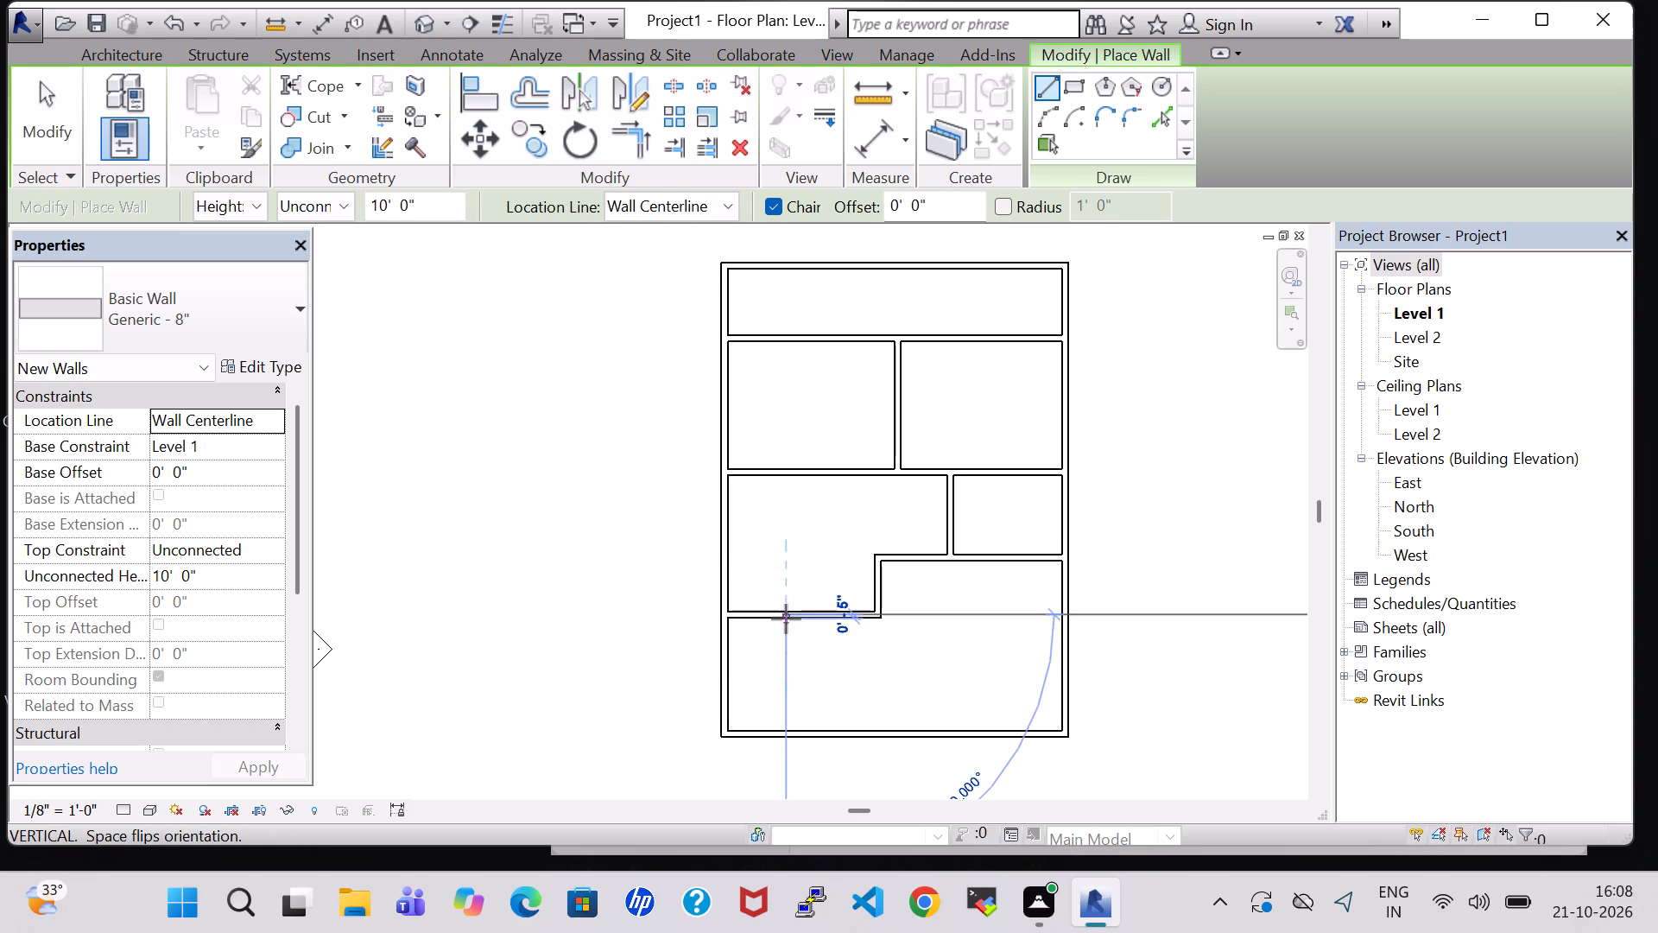
{"action": "left_click", "coordinate": [791, 737]}
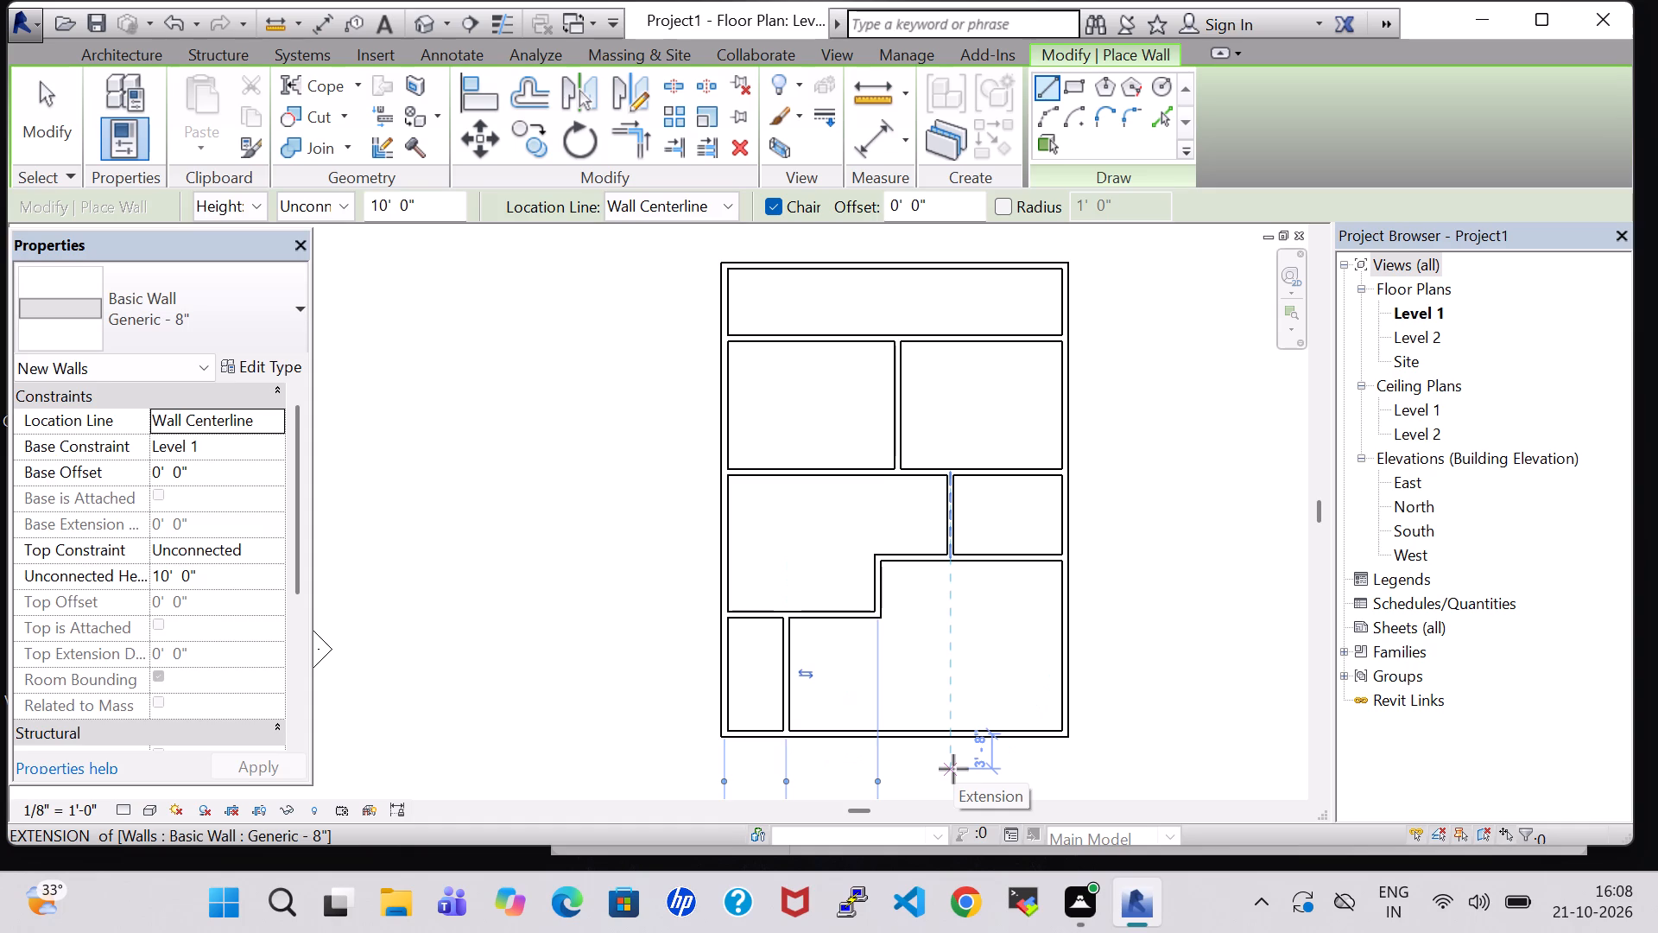
{"action": "key", "text": "Escape"}
{"action": "key", "text": "Escape"}
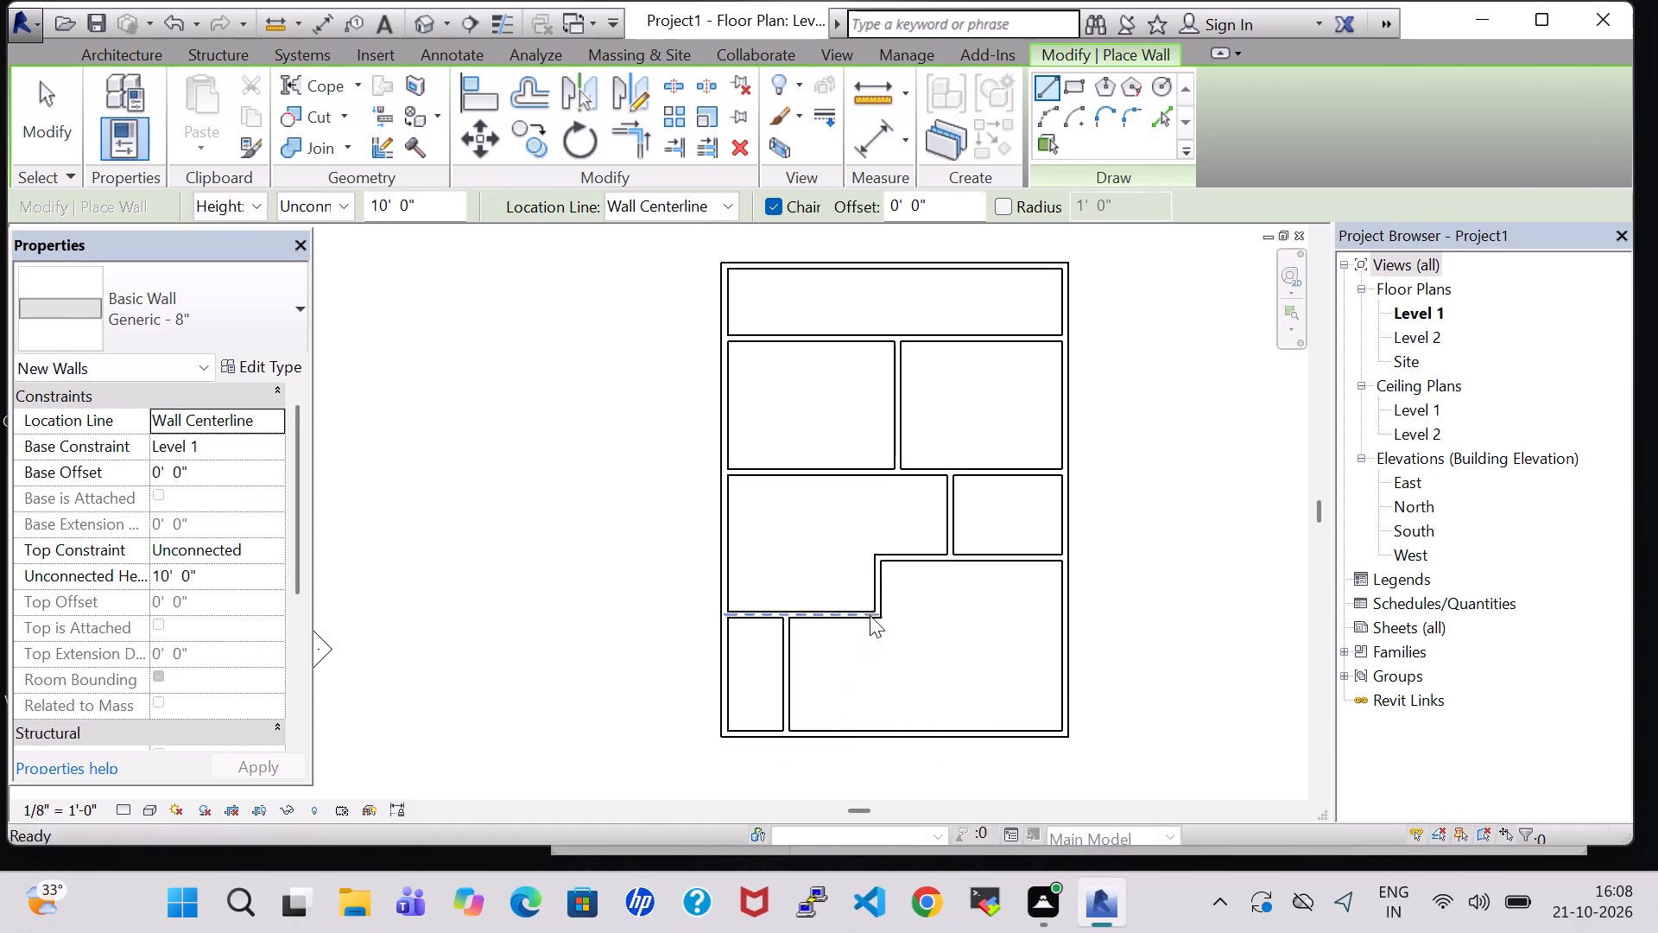
Nudge the stepped partition's left horizontal segment down two increments, about 11'-5" above the lower outer wall.
{"action": "left_click", "coordinate": [866, 615]}
{"action": "key", "text": "Down"}
{"action": "key", "text": "Down"}
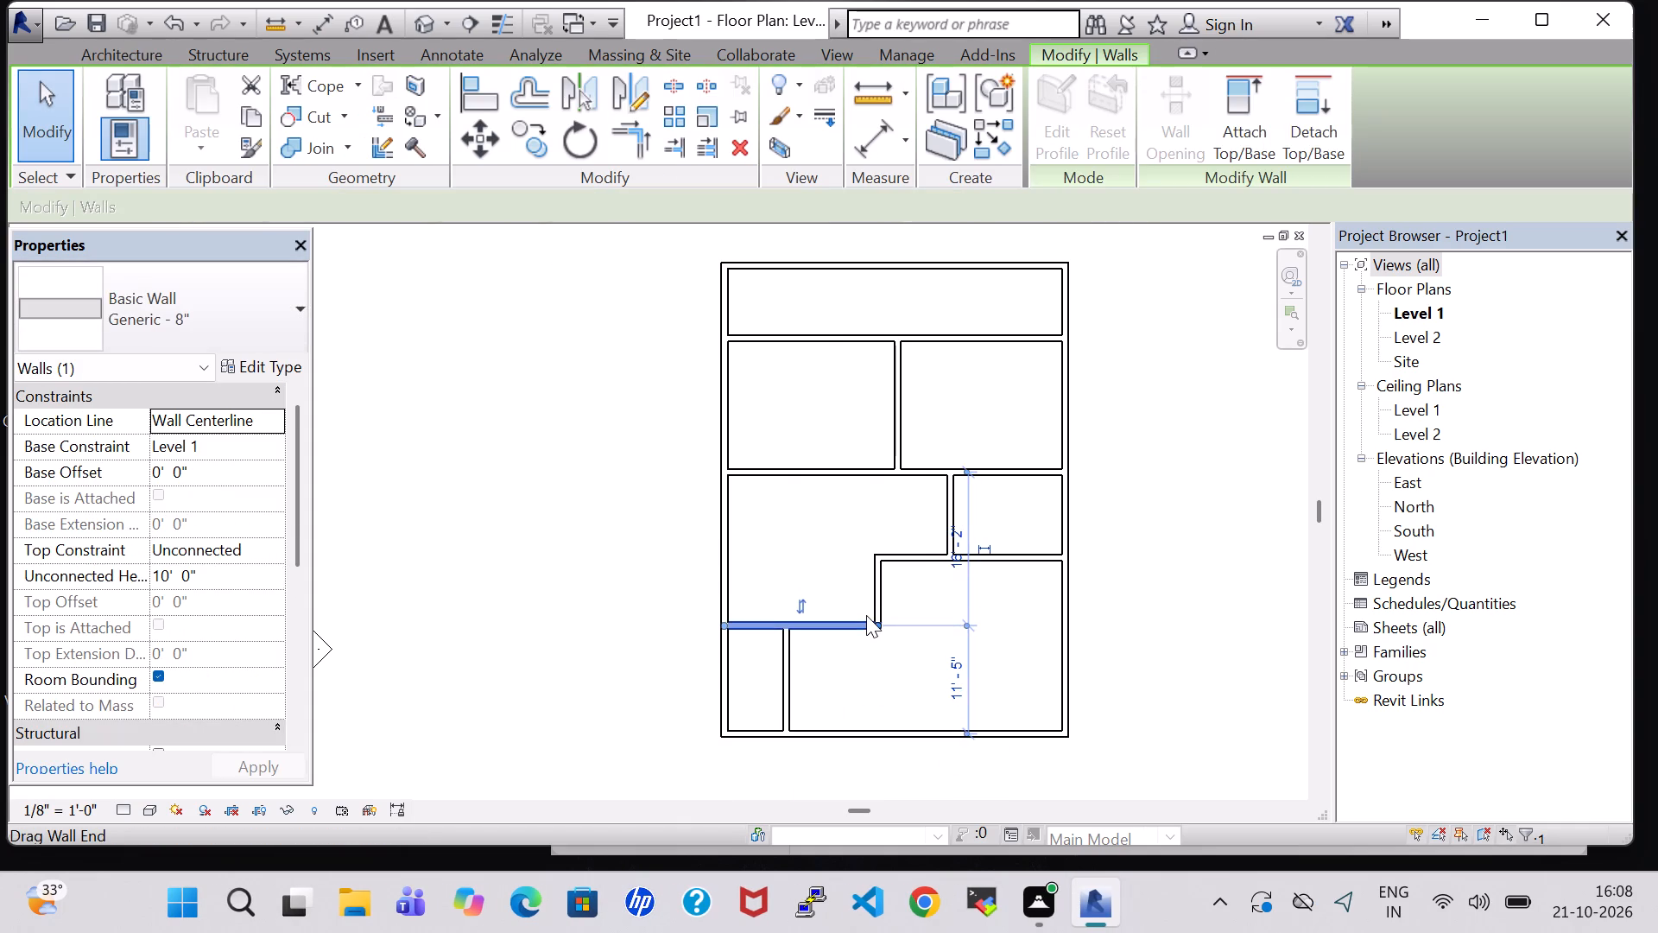
Nudge the stepped partition's left horizontal segment down one increment, about 10'-10" above the lower outer wall.
{"action": "key", "text": "Down"}
{"action": "left_click", "coordinate": [1127, 581]}
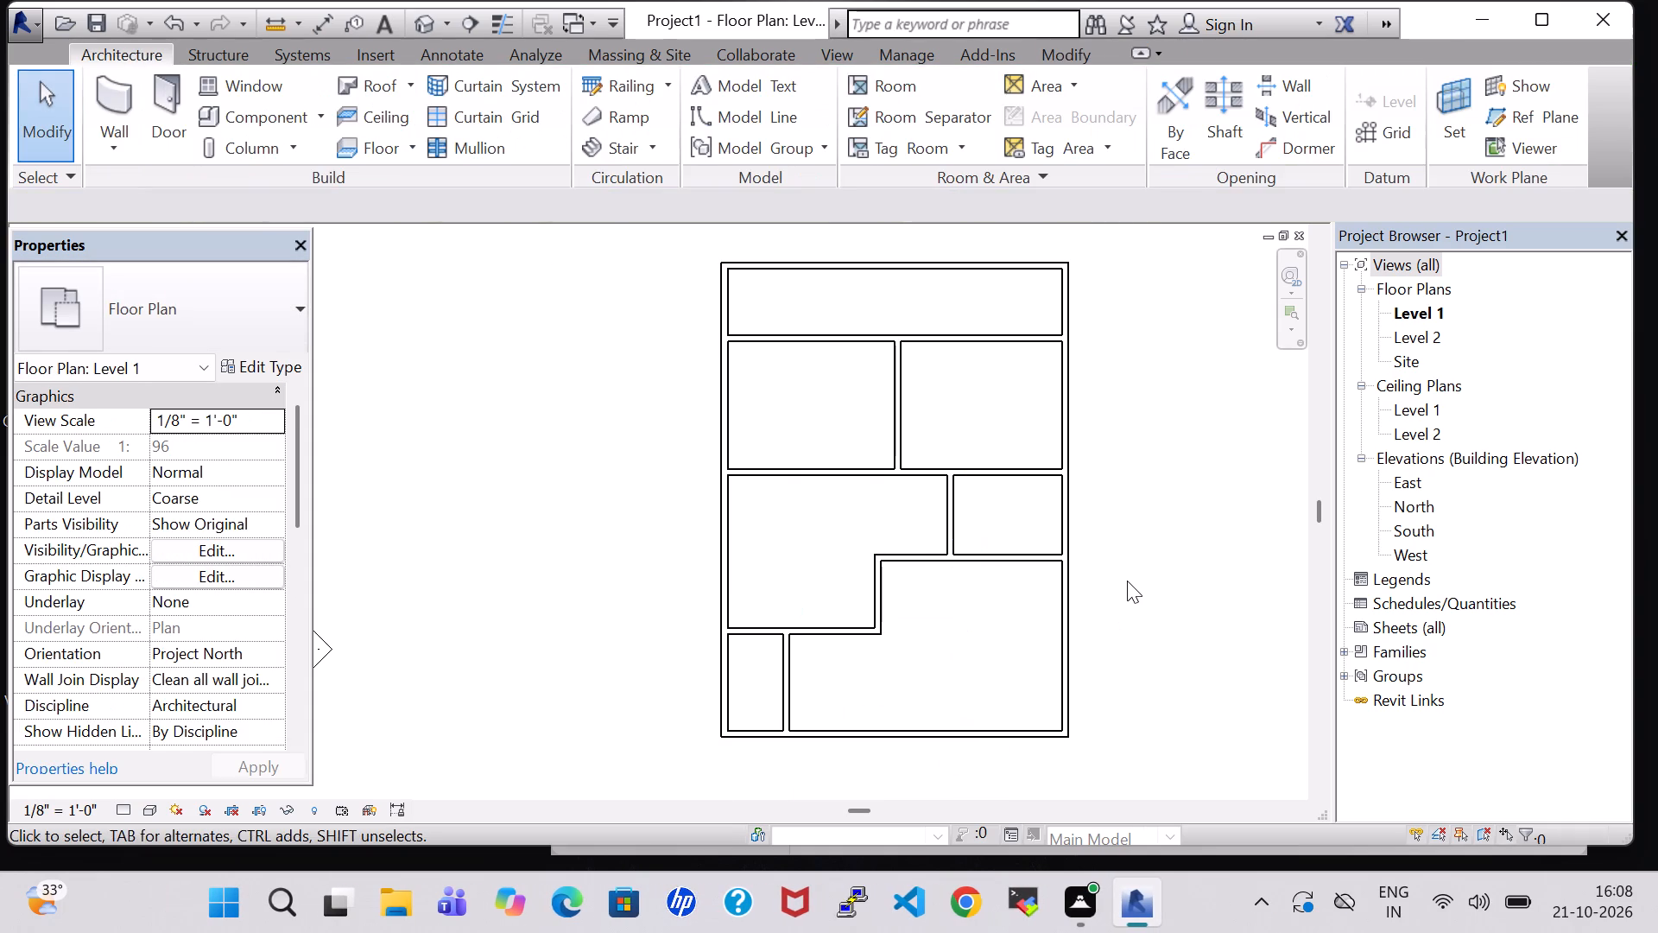
Nudge the stepped partition's right horizontal segment down two increments, about 10'-2" below the full-width partition above it.
{"action": "left_click", "coordinate": [984, 565]}
{"action": "key", "text": "Down"}
{"action": "key", "text": "Down"}
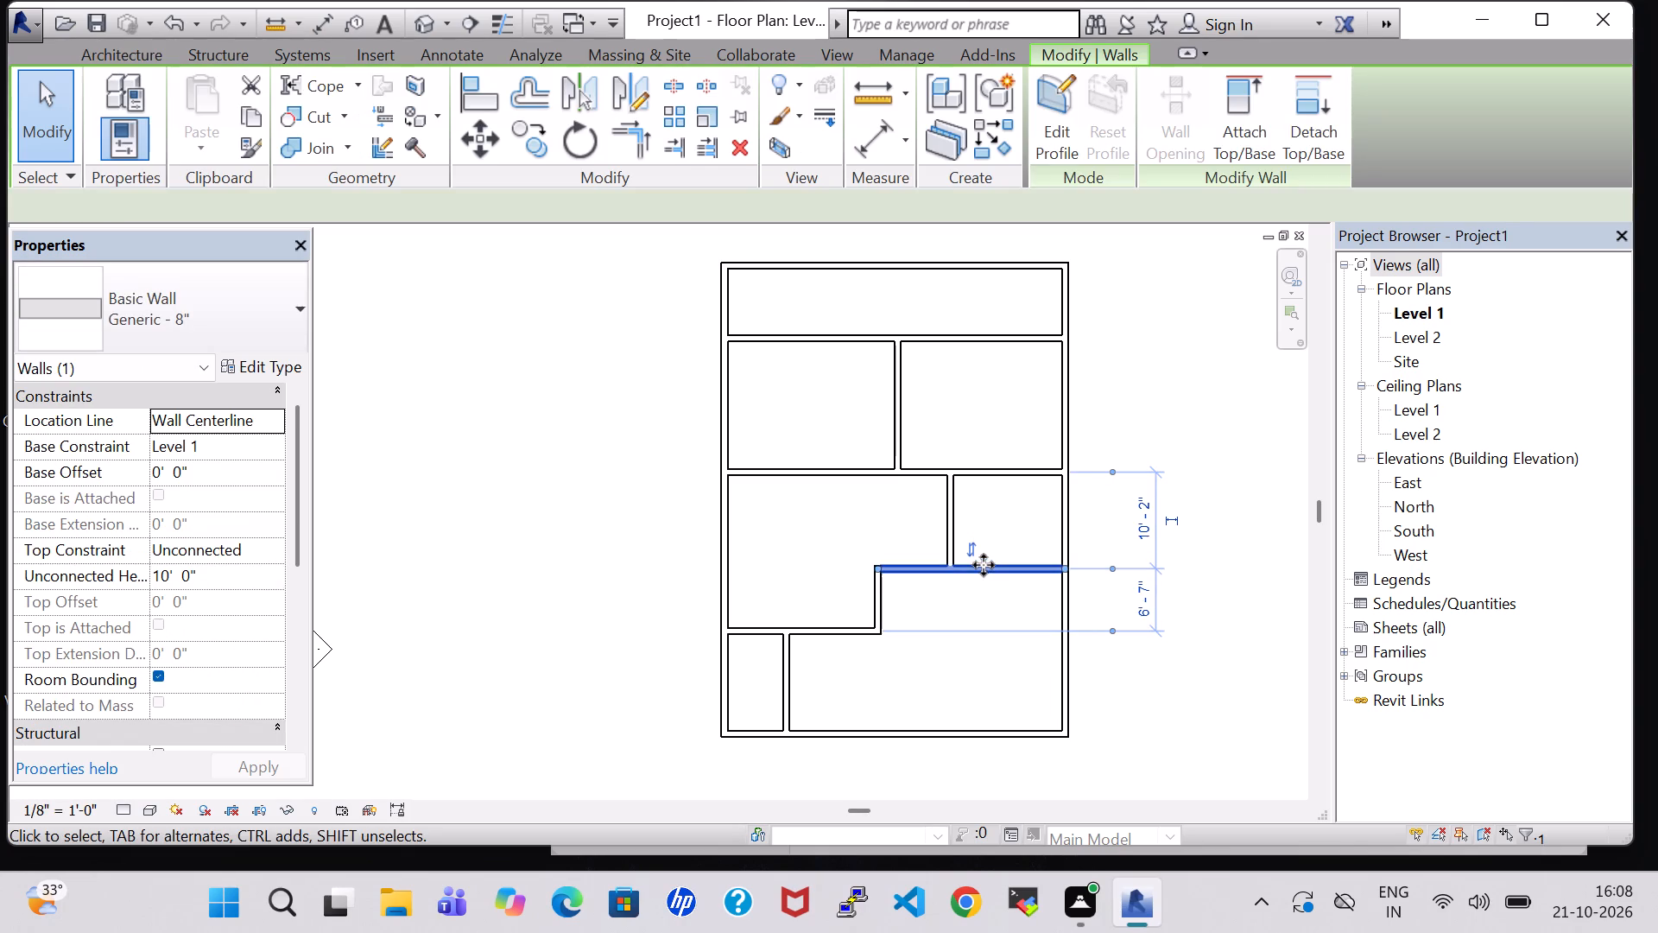
{"action": "left_click", "coordinate": [1148, 682]}
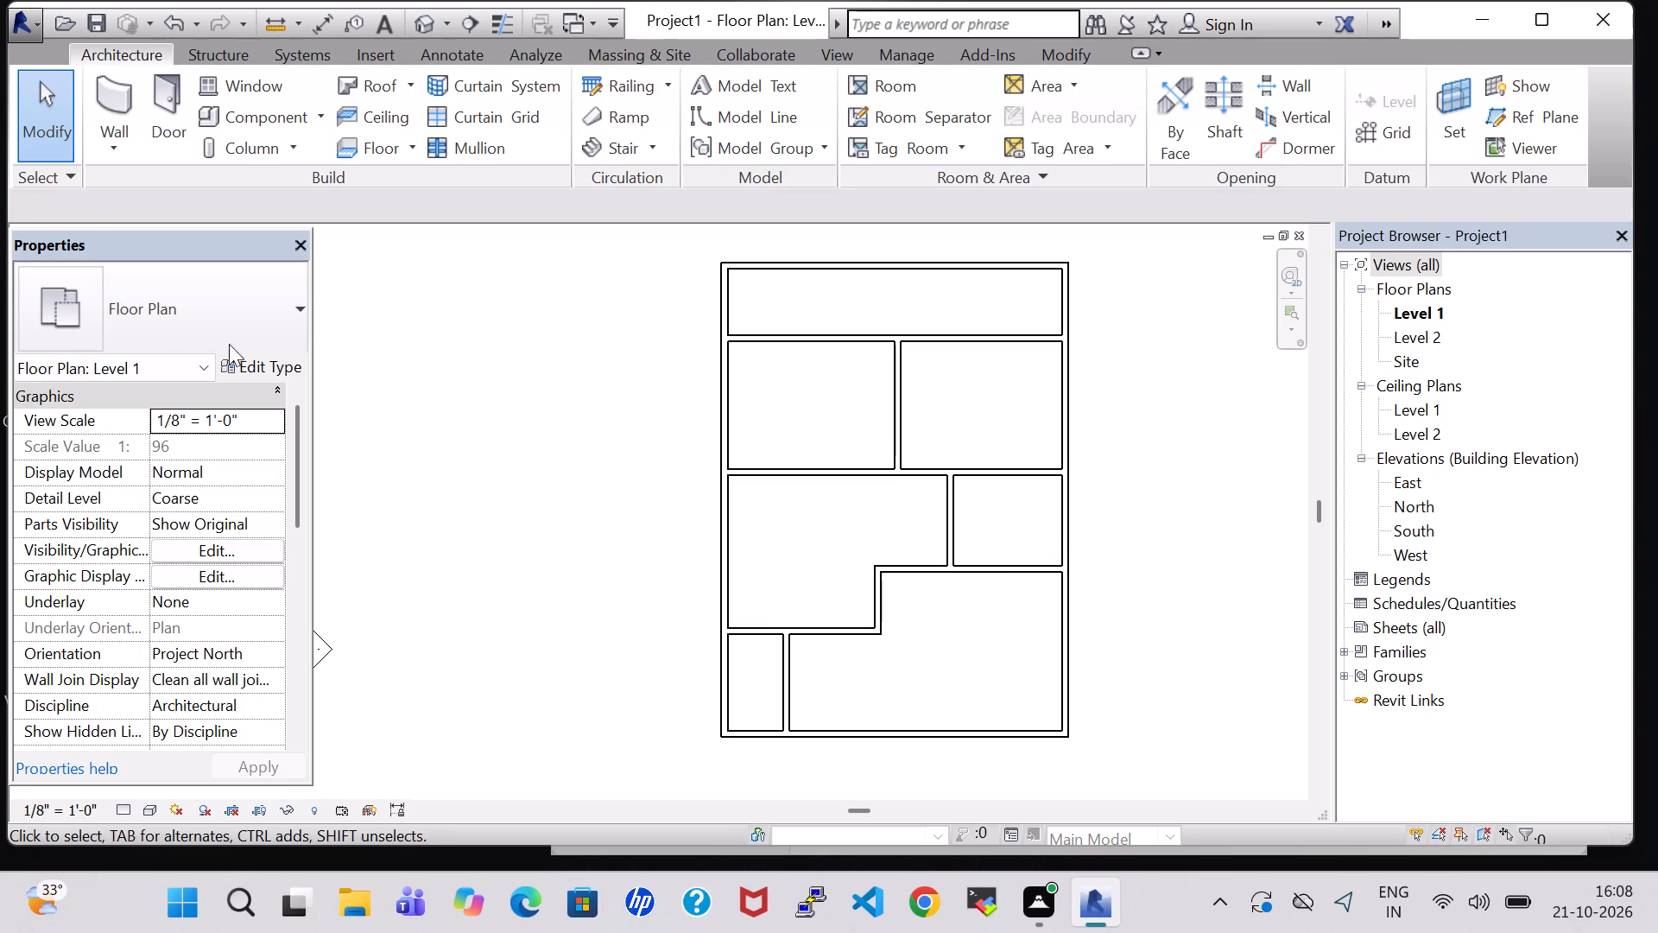
Duplicate the Generic - 8" type of the uppermost horizontal partition as a new wall type named INNER 6'.
{"action": "left_click", "coordinate": [786, 335]}
{"action": "left_click", "coordinate": [288, 378]}
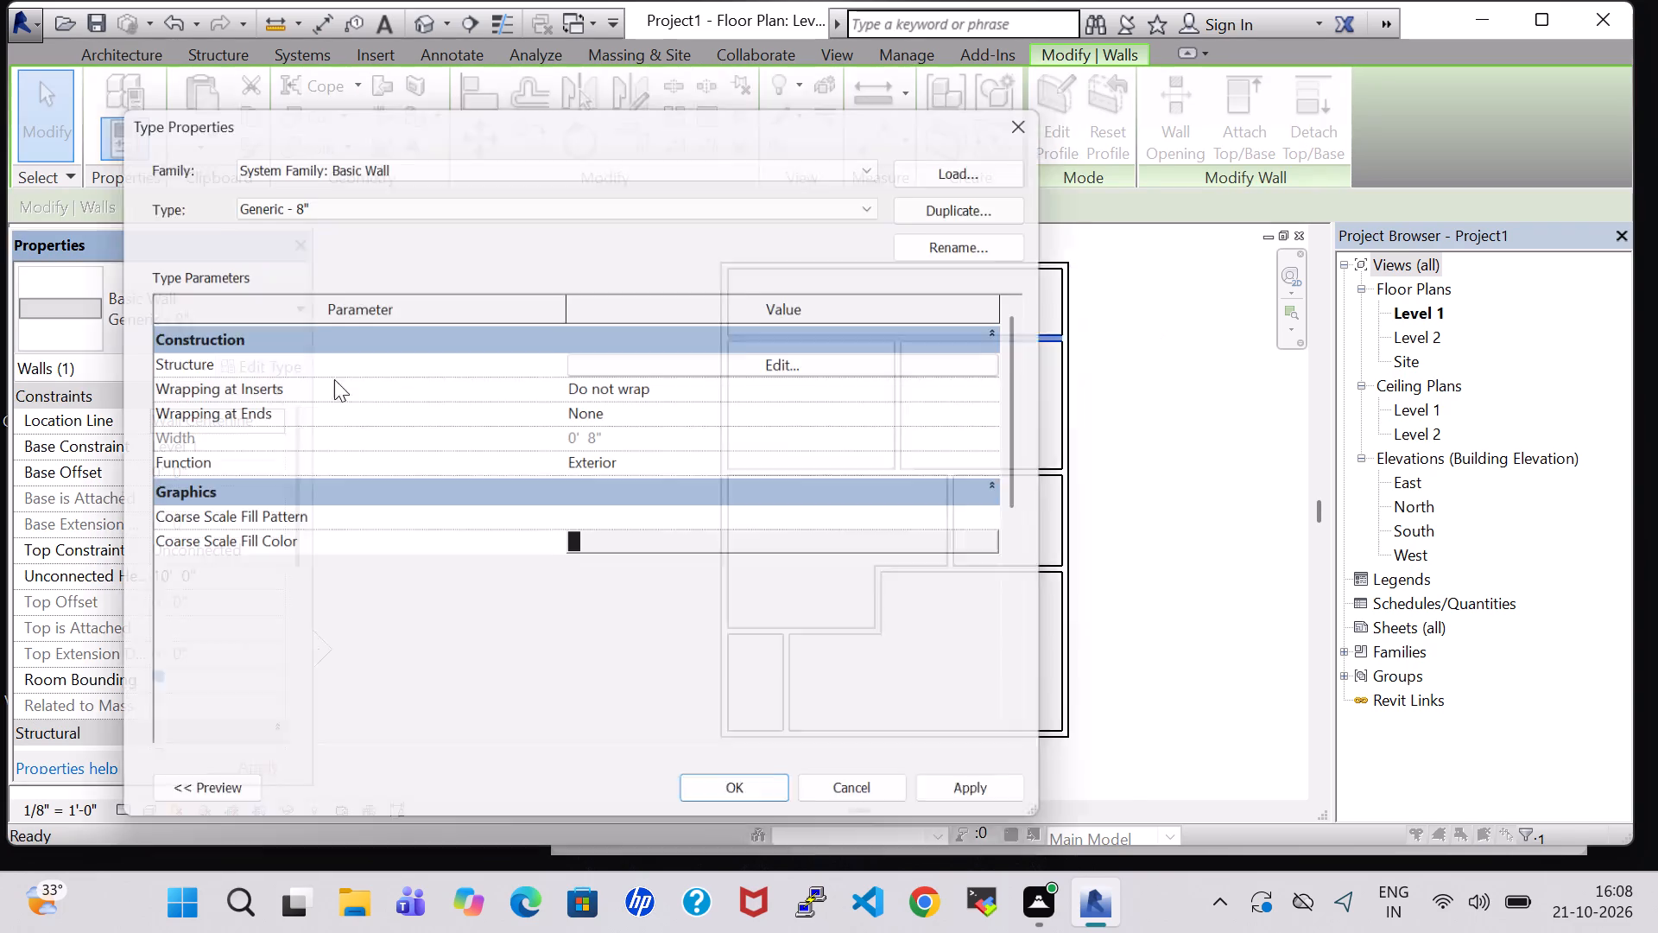
{"action": "left_click", "coordinate": [941, 185]}
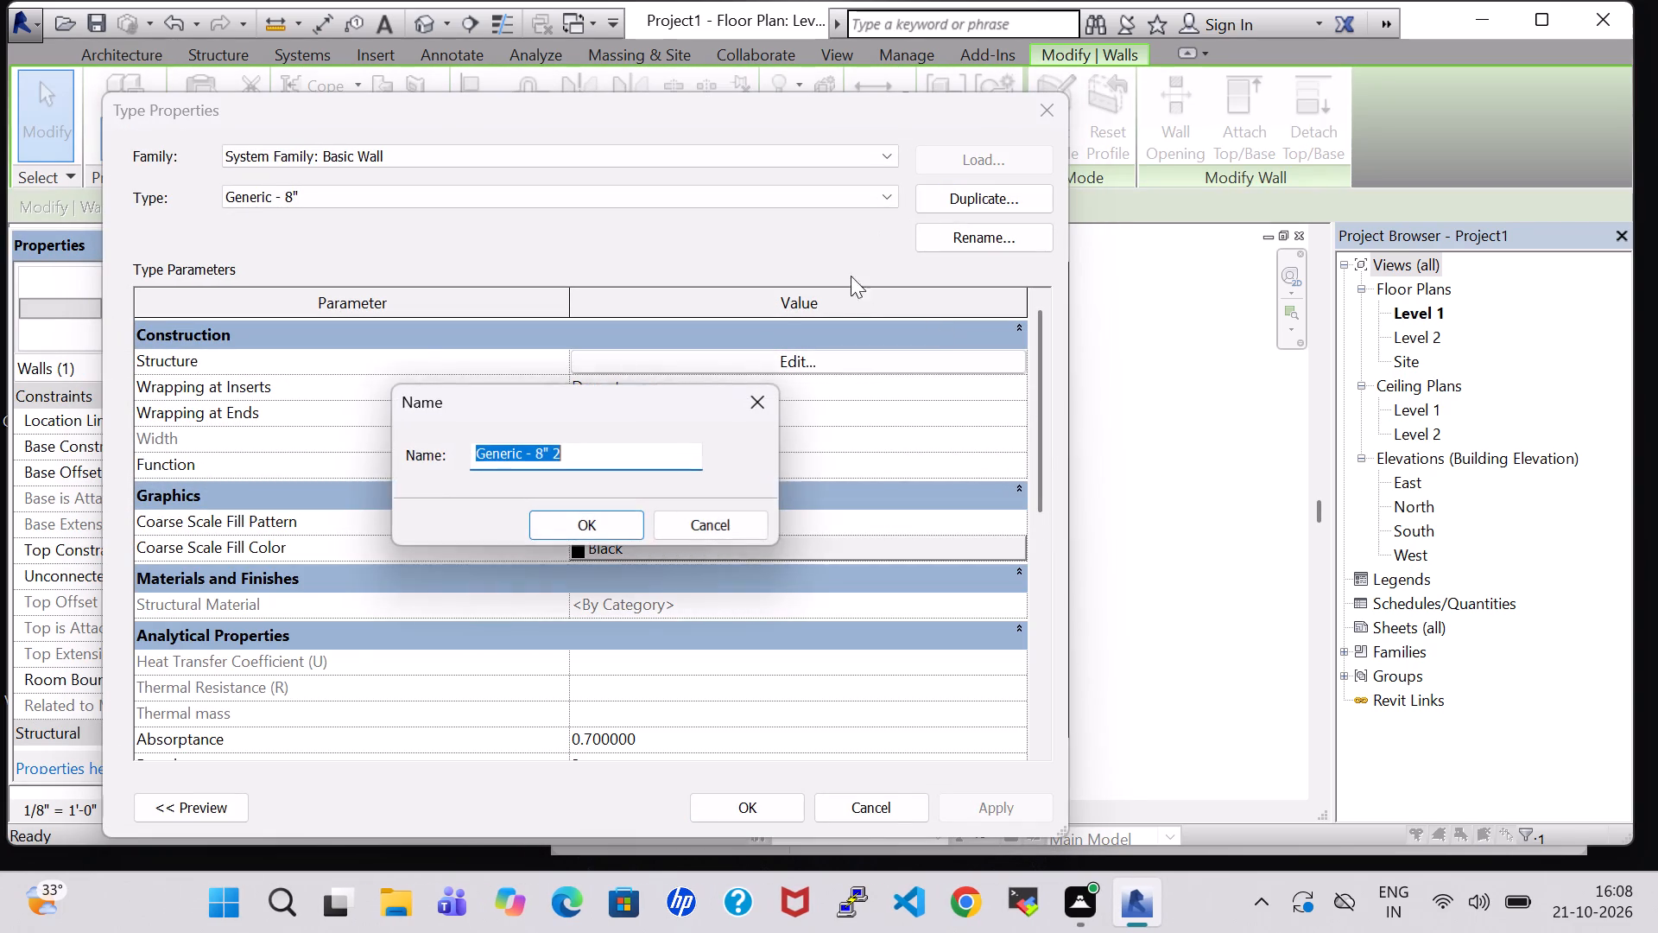
{"action": "left_click", "coordinate": [573, 455]}
{"action": "key", "text": "BackSpace"}
{"action": "key", "text": "BackSpace"}
{"action": "key", "text": "BackSpace"}
{"action": "key", "text": "BackSpace"}
{"action": "key", "text": "BackSpace"}
{"action": "key", "text": "BackSpace"}
{"action": "key", "text": "BackSpace"}
{"action": "key", "text": "BackSpace"}
{"action": "key", "text": "BackSpace"}
{"action": "key", "text": "BackSpace"}
{"action": "key", "text": "BackSpace"}
{"action": "key", "text": "BackSpace"}
{"action": "key", "text": "BackSpace"}
{"action": "key", "text": "BackSpace"}
{"action": "key", "text": "BackSpace"}
{"action": "key", "text": "BackSpace"}
{"action": "key", "text": "BackSpace"}
{"action": "key", "text": "BackSpace"}
{"action": "key", "text": "BackSpace"}
{"action": "key", "text": "BackSpace"}
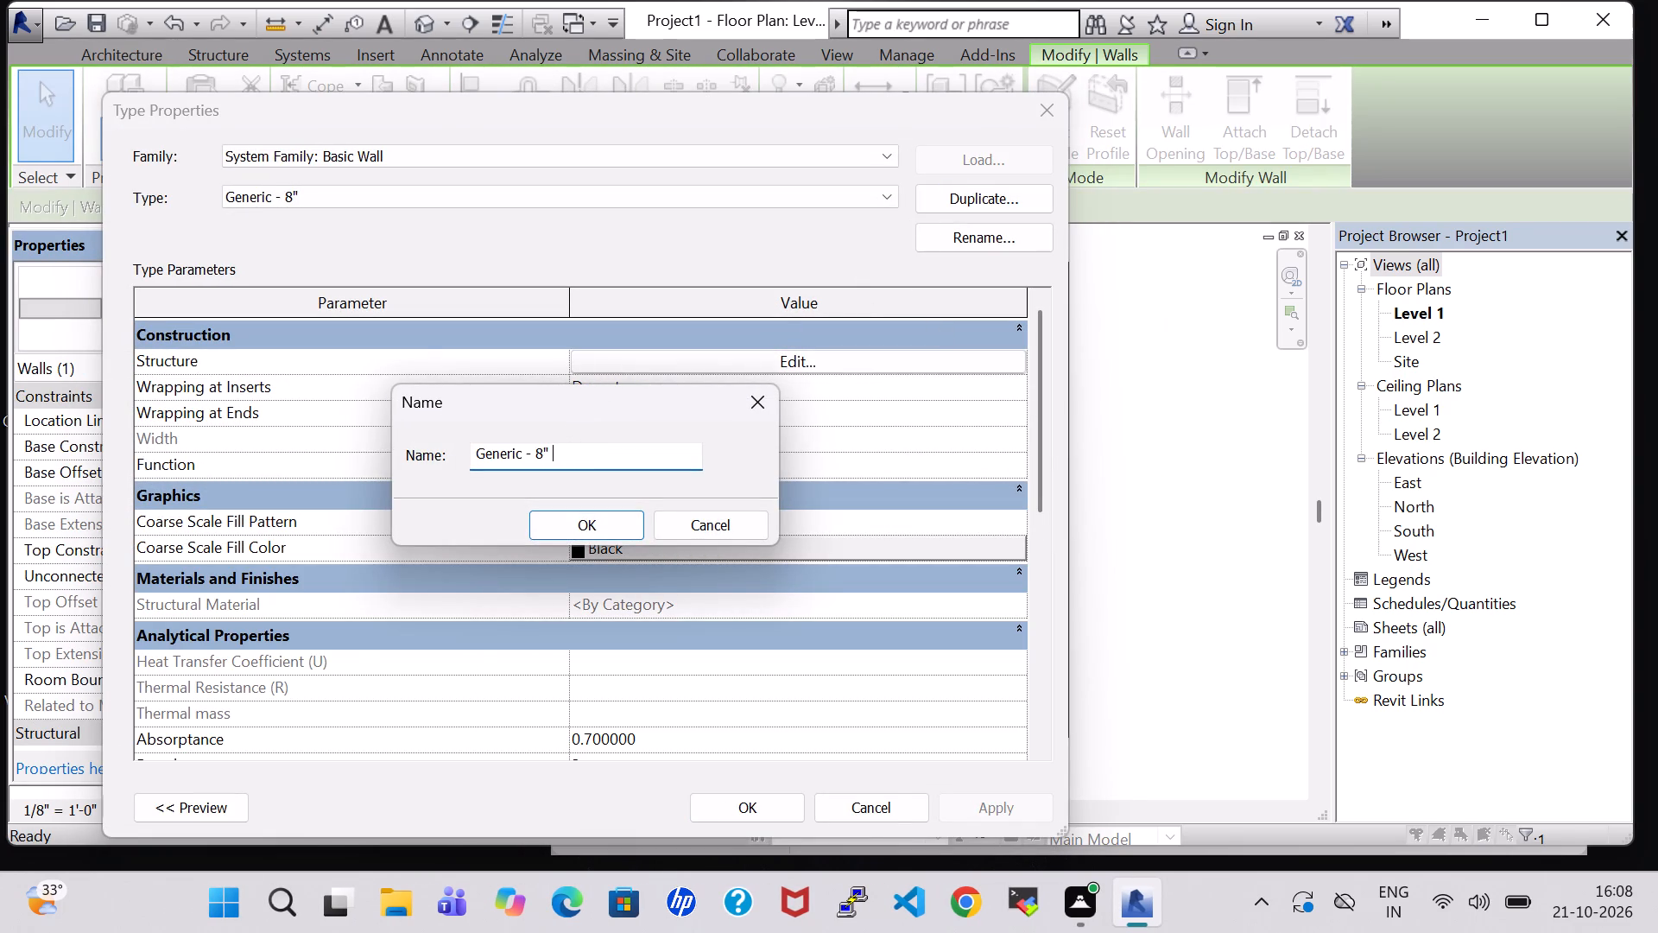
{"action": "type", "text": "IJN"}
{"action": "key", "text": "BackSpace"}
{"action": "key", "text": "BackSpace"}
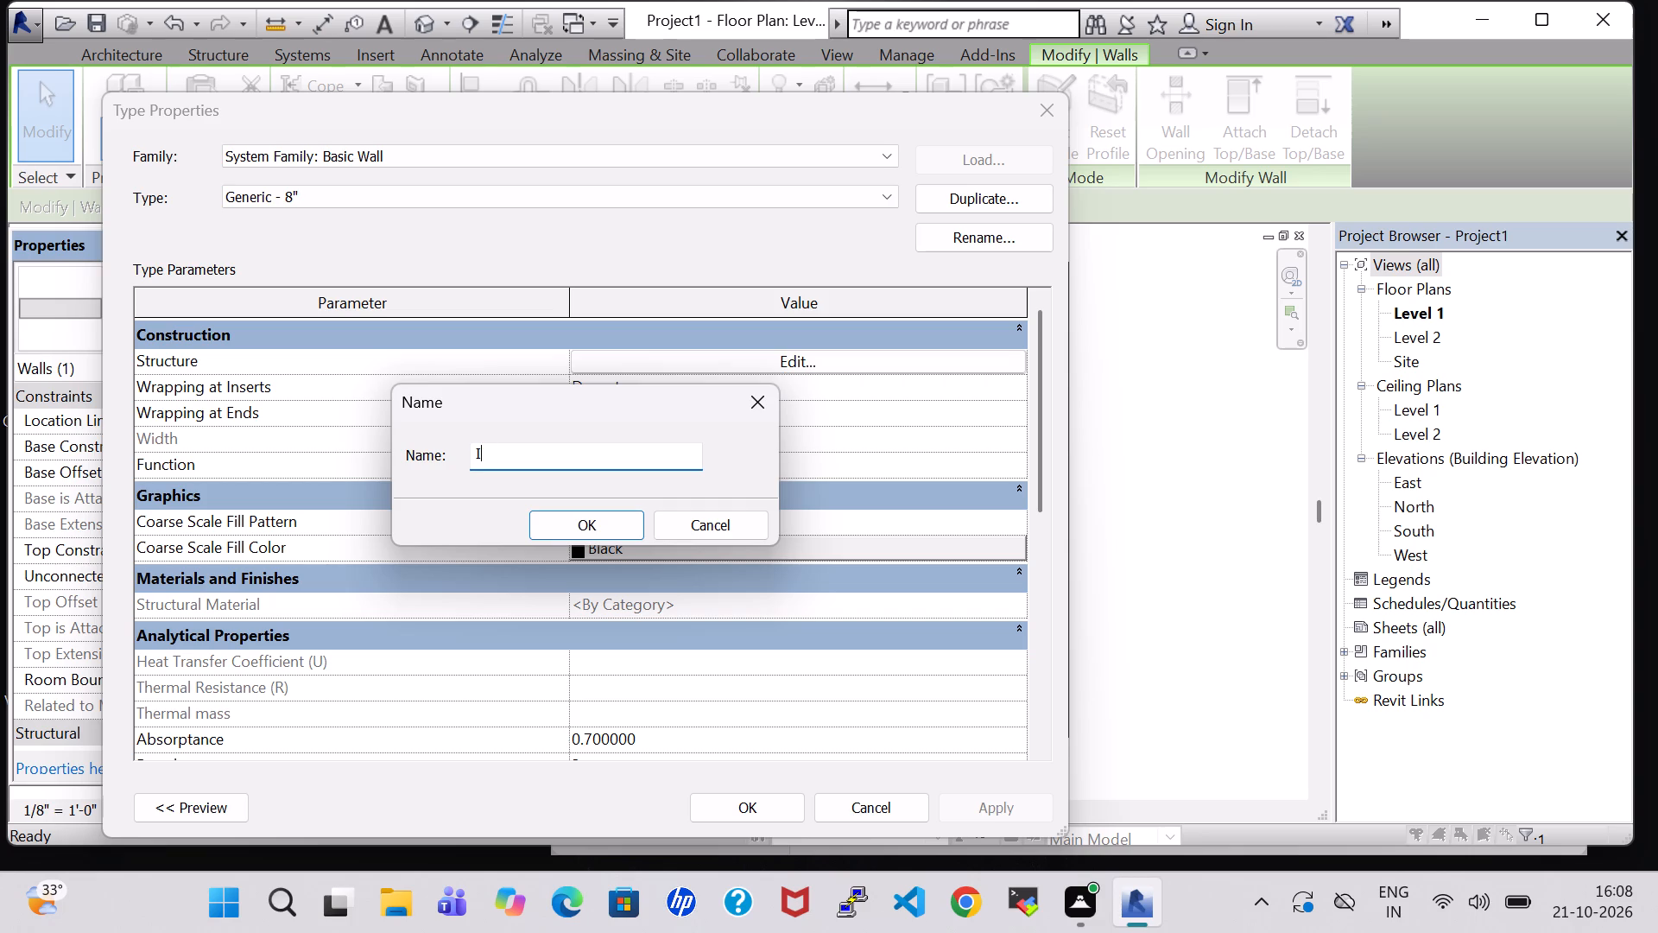
{"action": "type", "text": "NNER 6"}
{"action": "key", "text": "shift+quotedbl"}
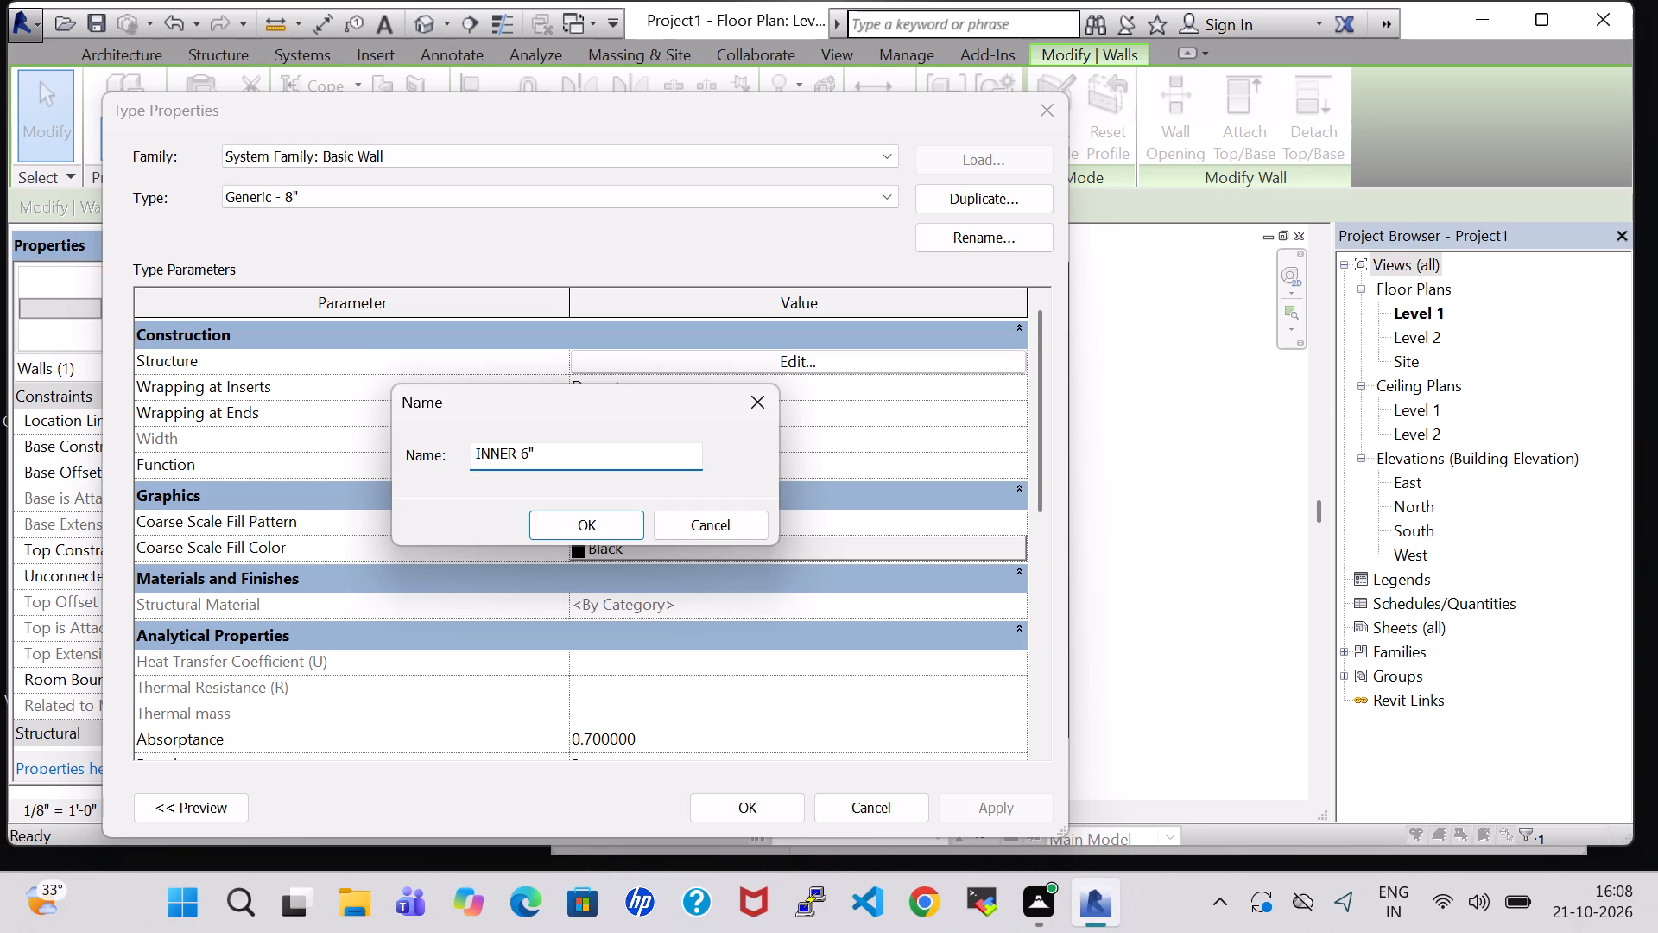
{"action": "key", "text": "BackSpace"}
{"action": "key", "text": "apostrophe"}
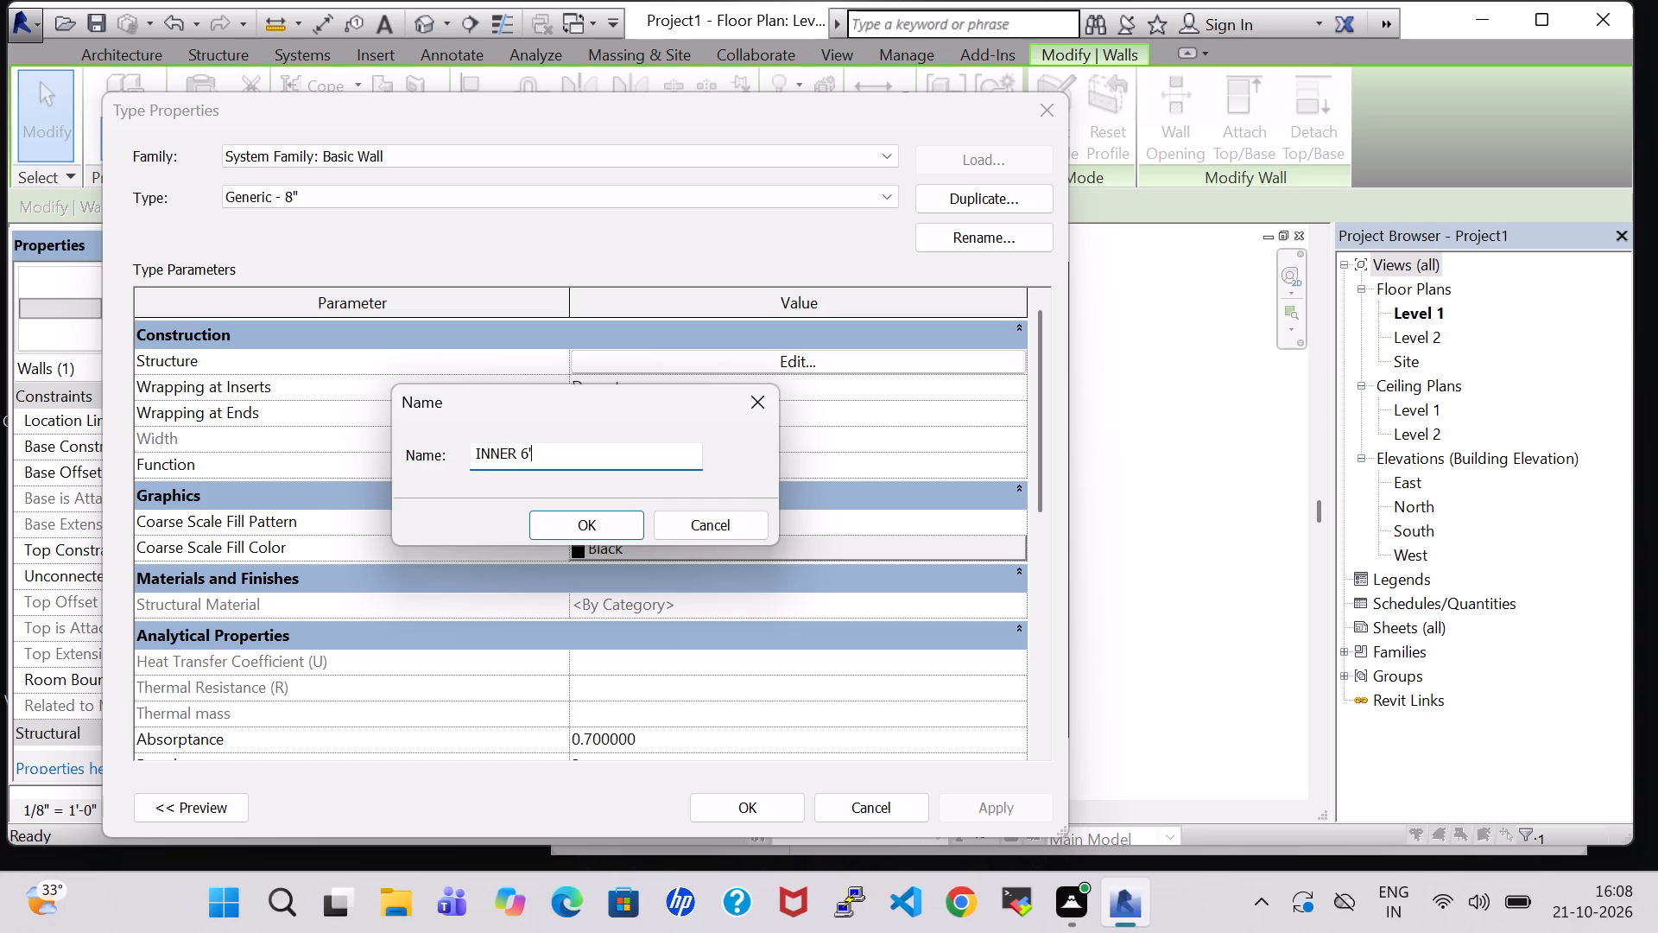
{"action": "left_click", "coordinate": [604, 533]}
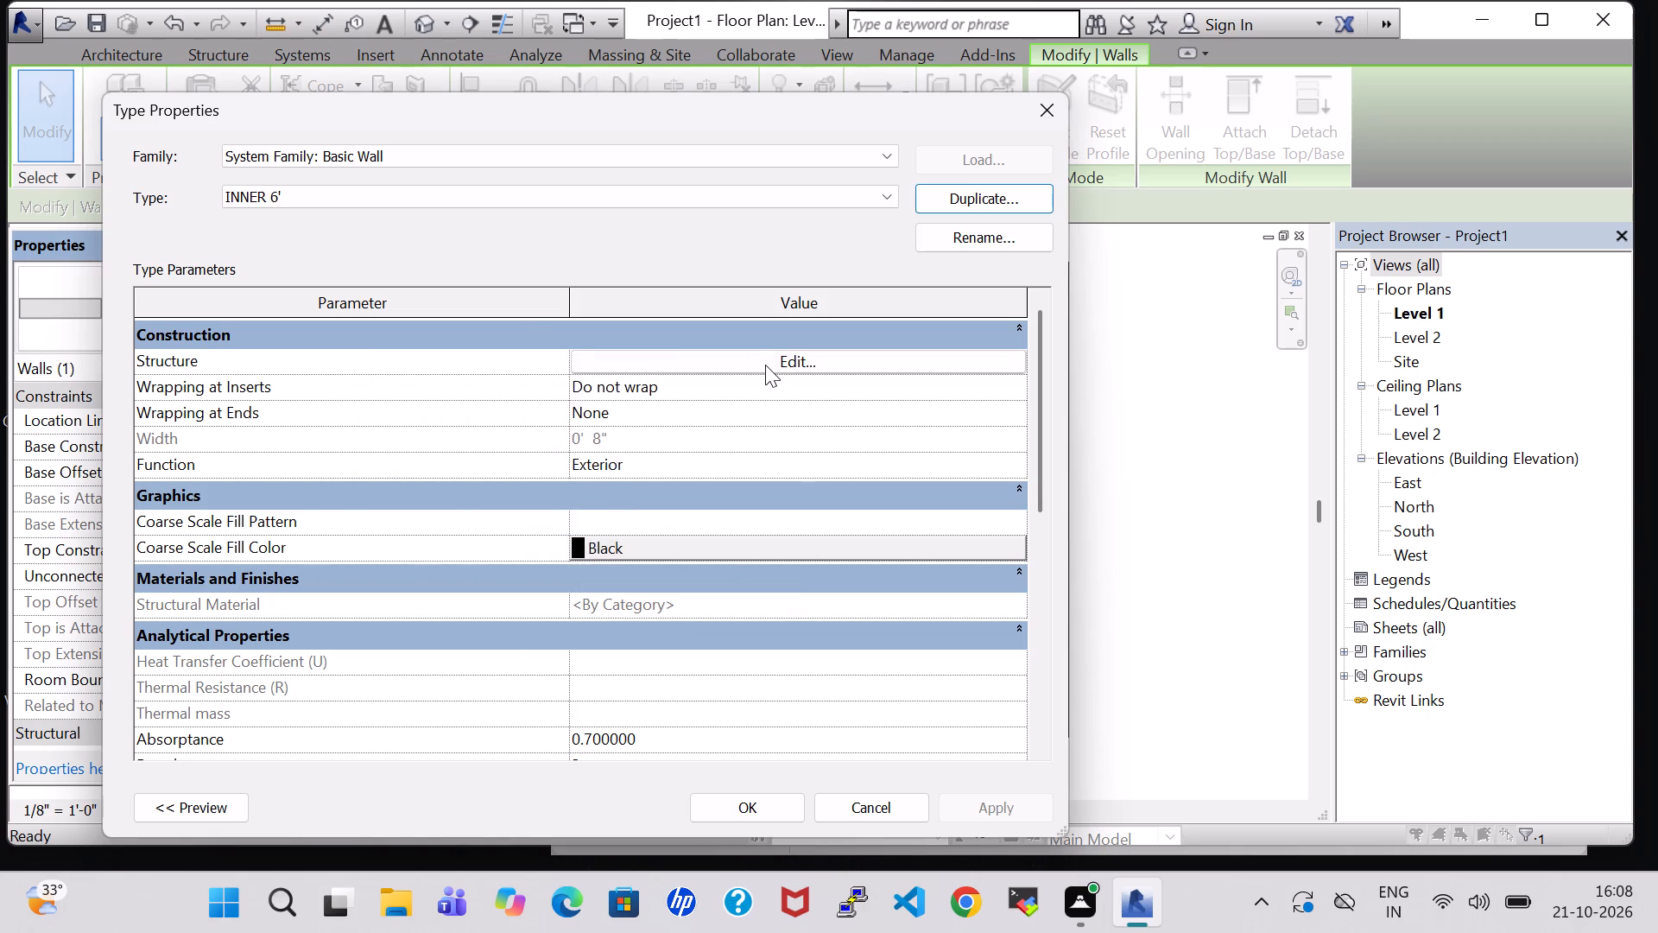
Set the INNER 6' wall type's structure layer thickness to 0' 6" and apply the type to the uppermost horizontal partition.
{"action": "left_click", "coordinate": [767, 365]}
{"action": "double_click", "coordinate": [618, 352]}
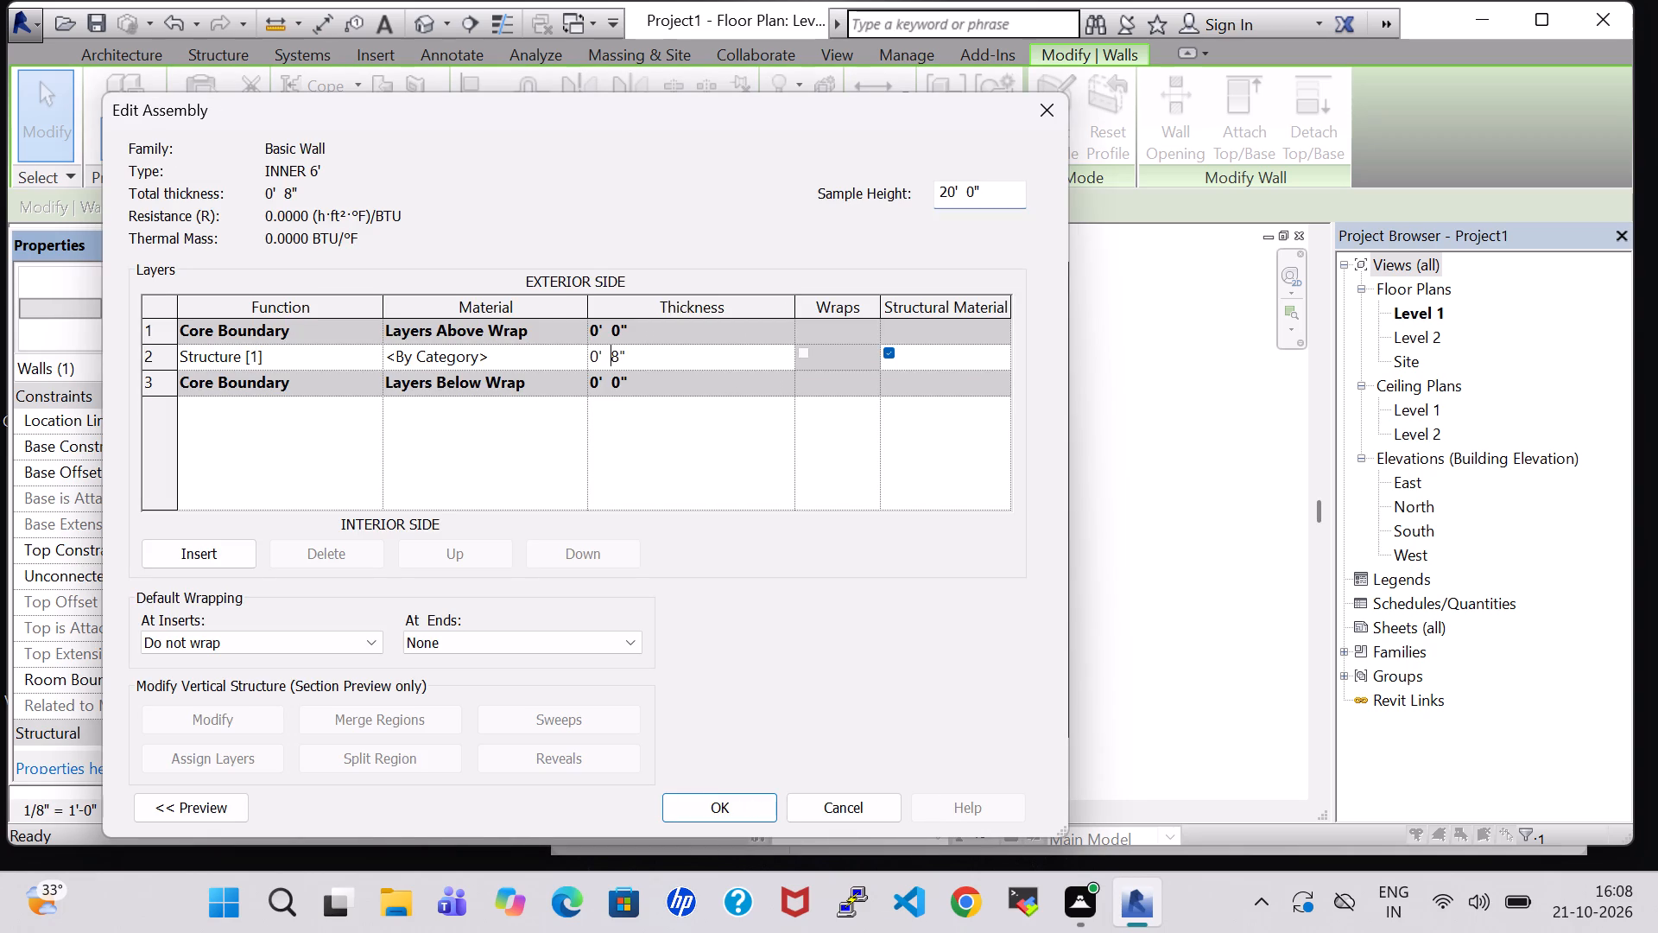
{"action": "key", "text": "BackSpace"}
{"action": "key", "text": "6"}
{"action": "left_click", "coordinate": [737, 795]}
{"action": "left_click", "coordinate": [741, 809]}
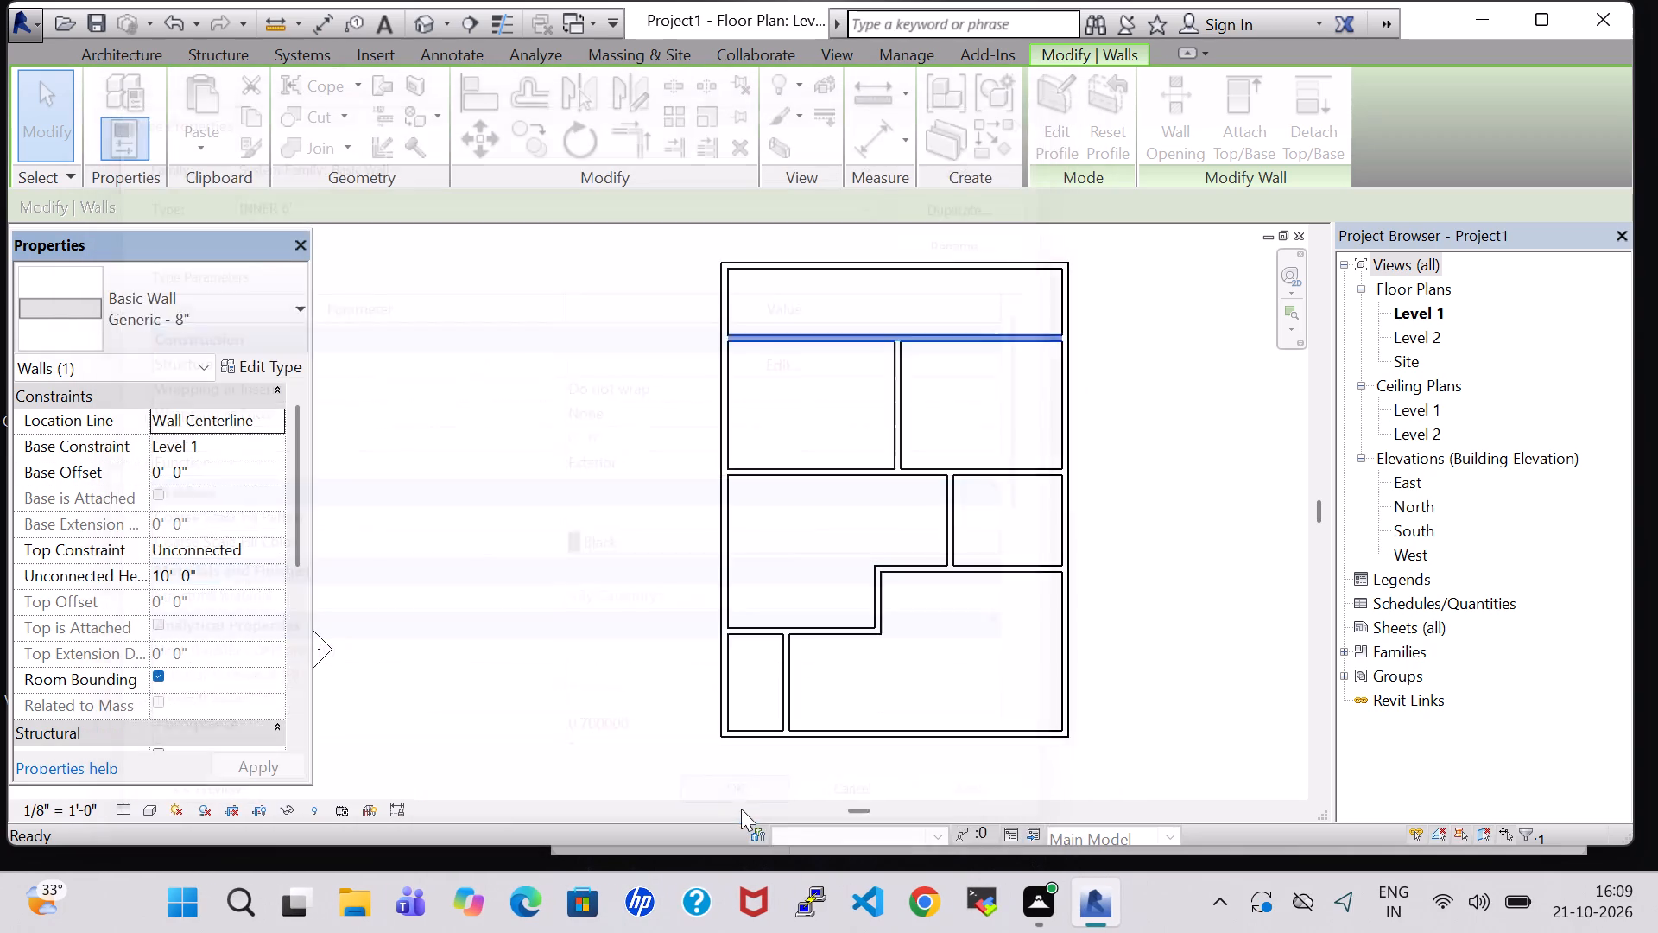
Change the middle full-width horizontal partition and the vertical partitions directly above and below it to the INNER 6' wall type.
{"action": "left_click", "coordinate": [898, 390]}
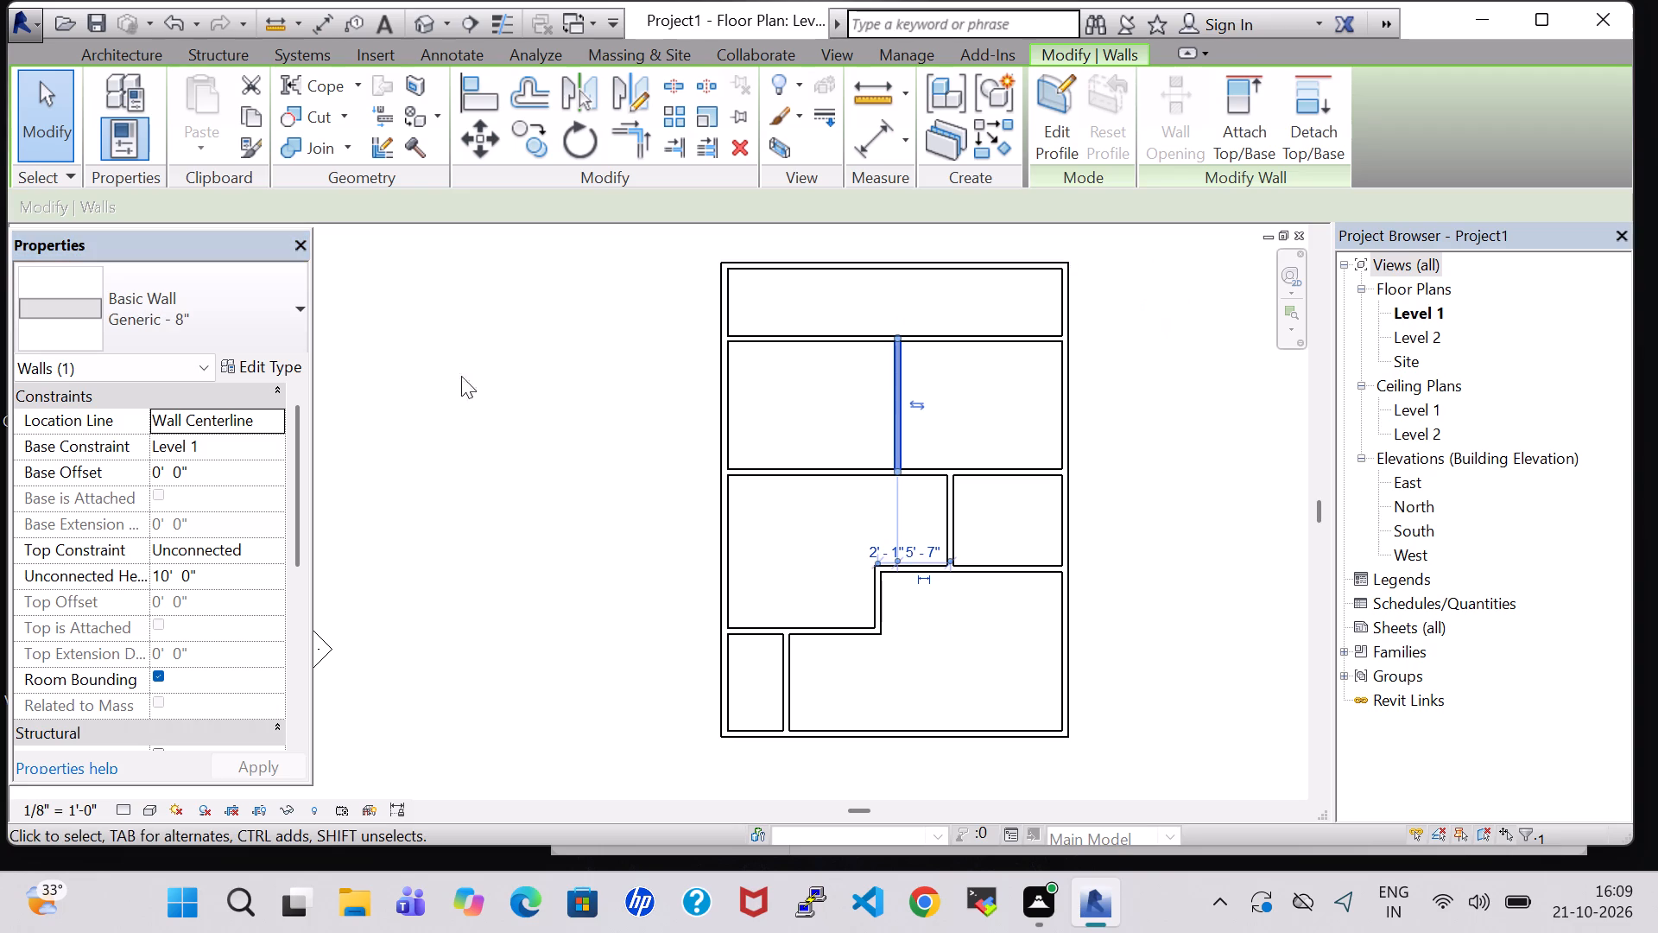
{"action": "left_click", "coordinate": [248, 339]}
{"action": "left_click", "coordinate": [111, 923]}
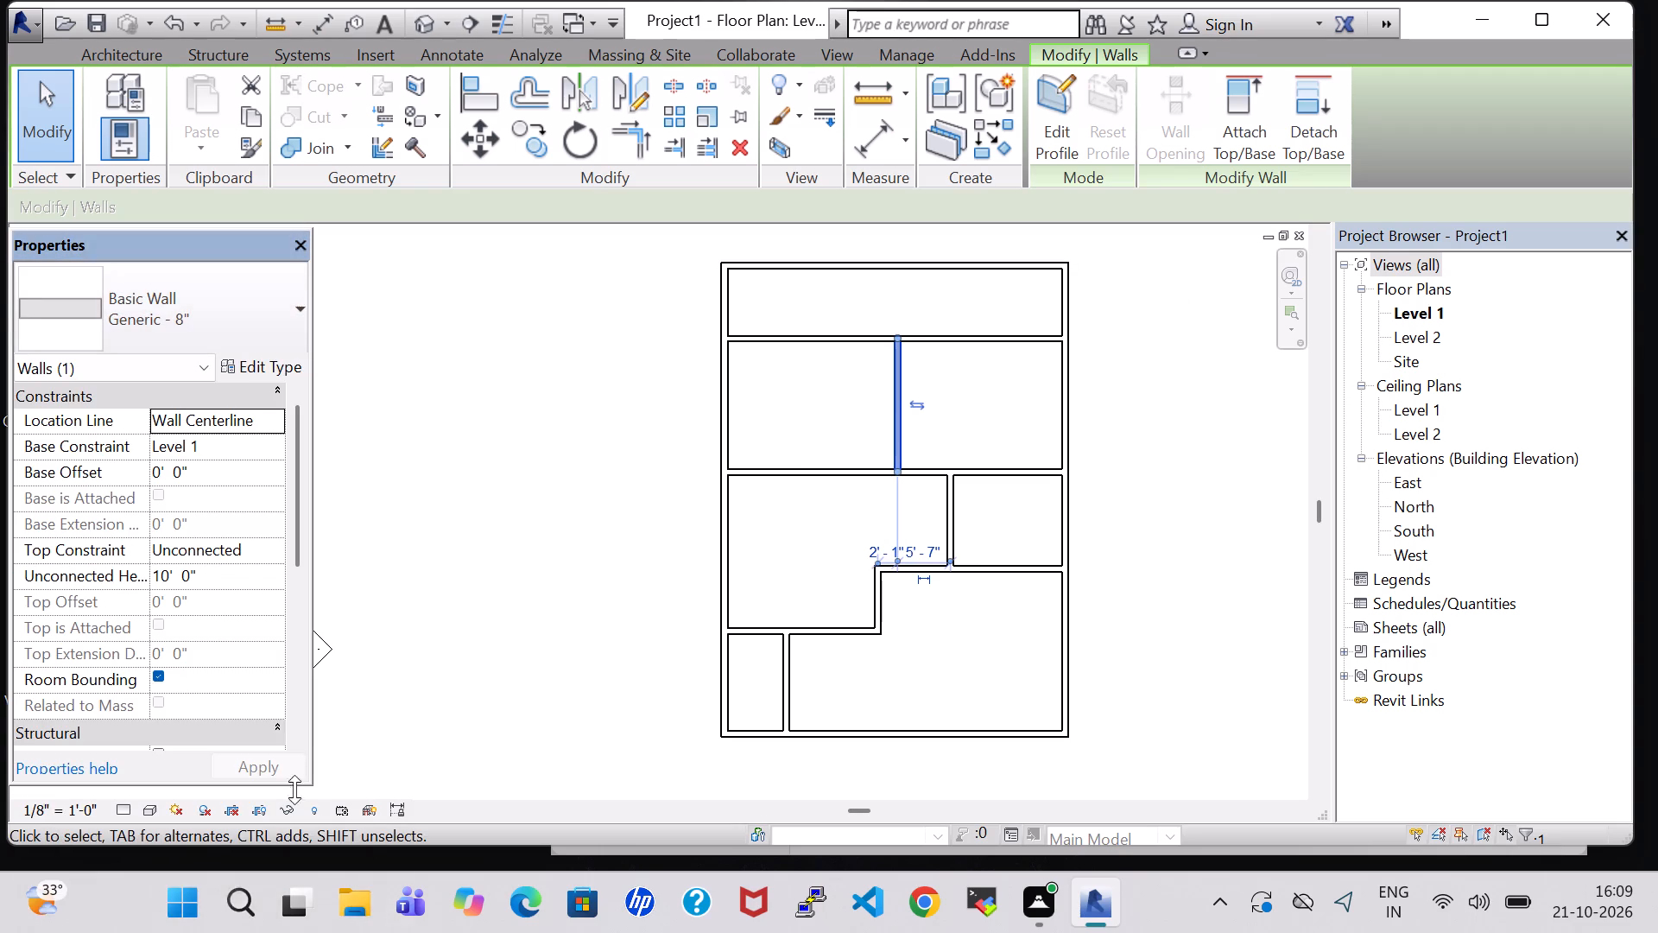
{"action": "left_click", "coordinate": [822, 472]}
{"action": "left_click", "coordinate": [164, 289]}
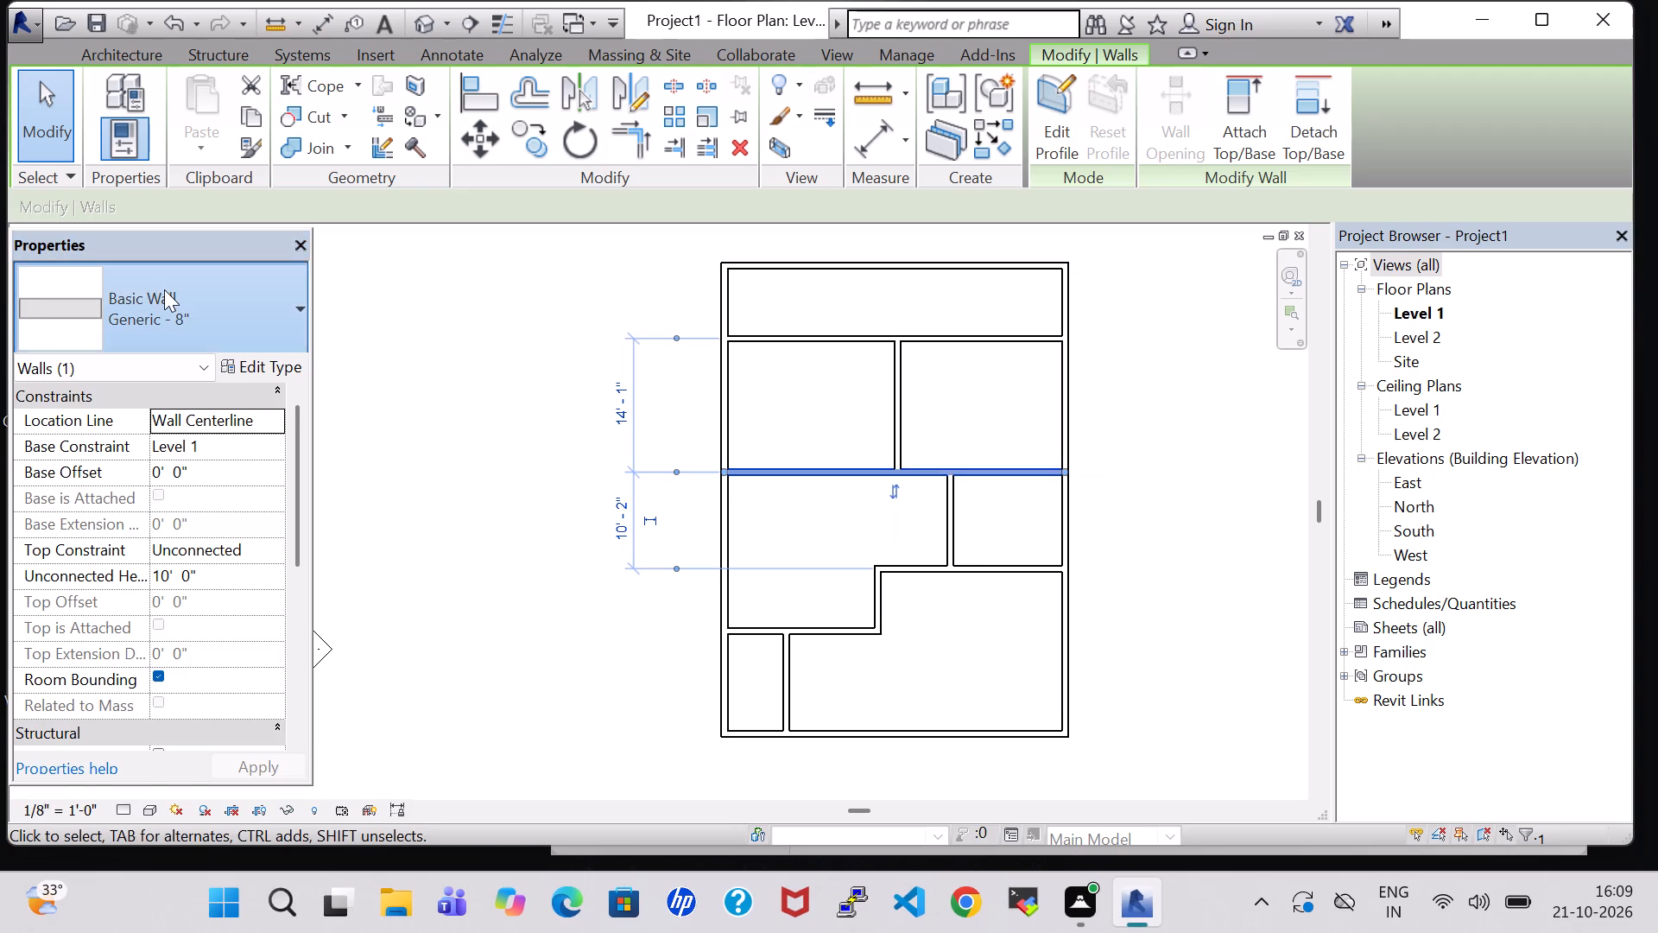
{"action": "left_click", "coordinate": [141, 918]}
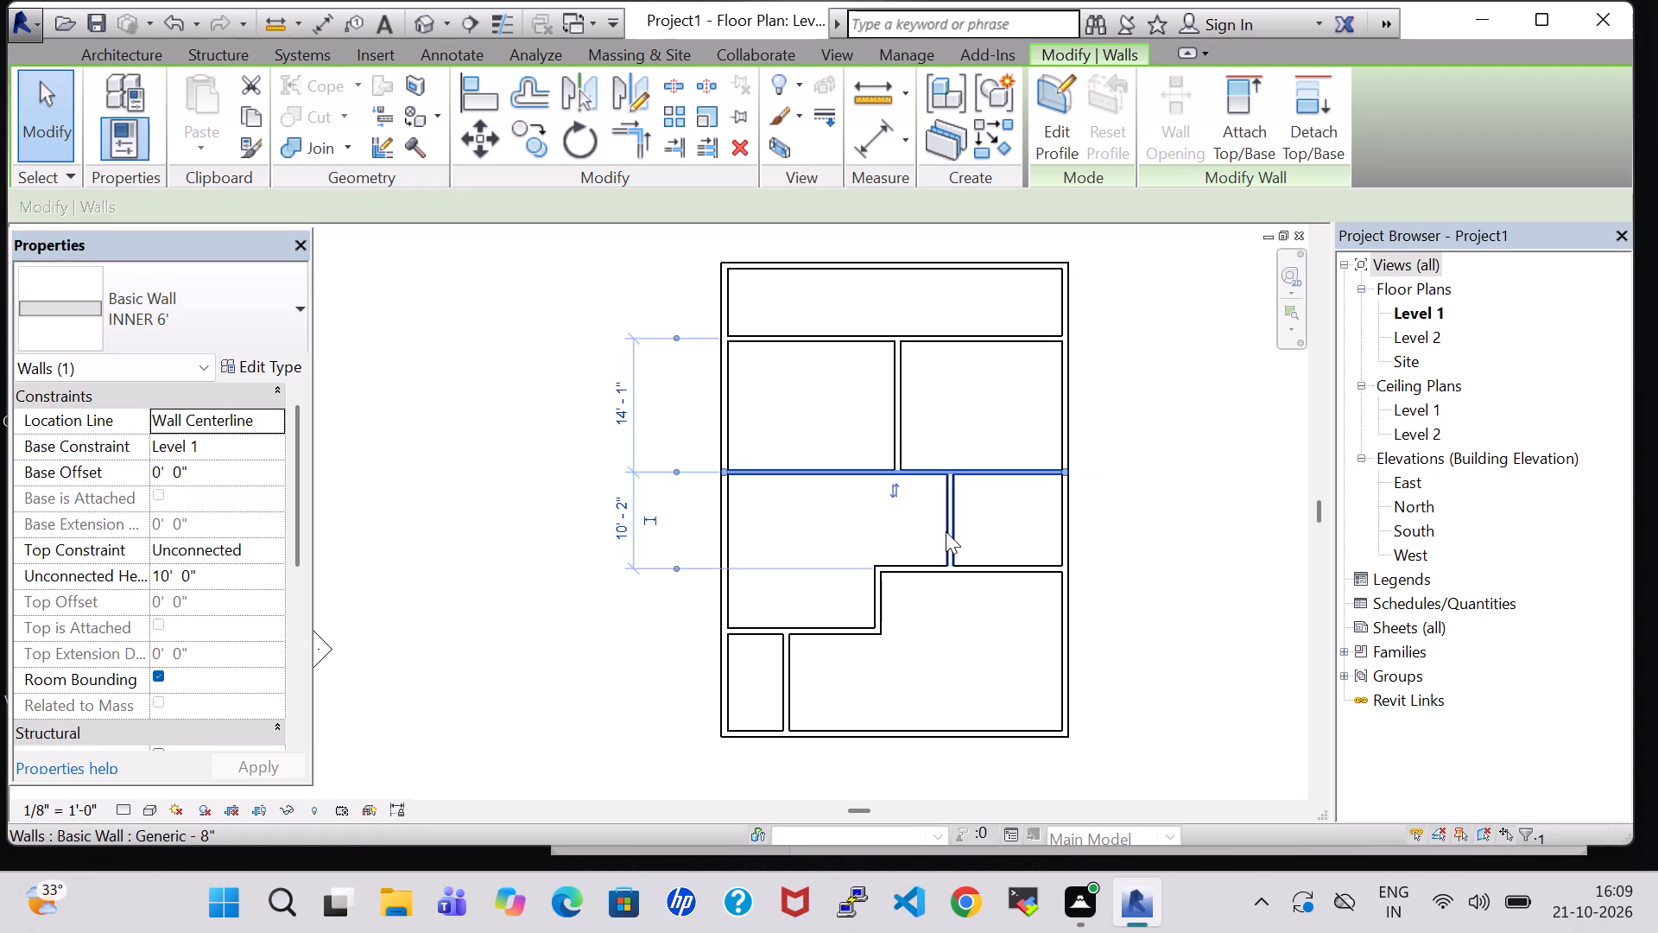
{"action": "left_click", "coordinate": [946, 531]}
{"action": "left_click", "coordinate": [280, 332]}
{"action": "left_click", "coordinate": [179, 901]}
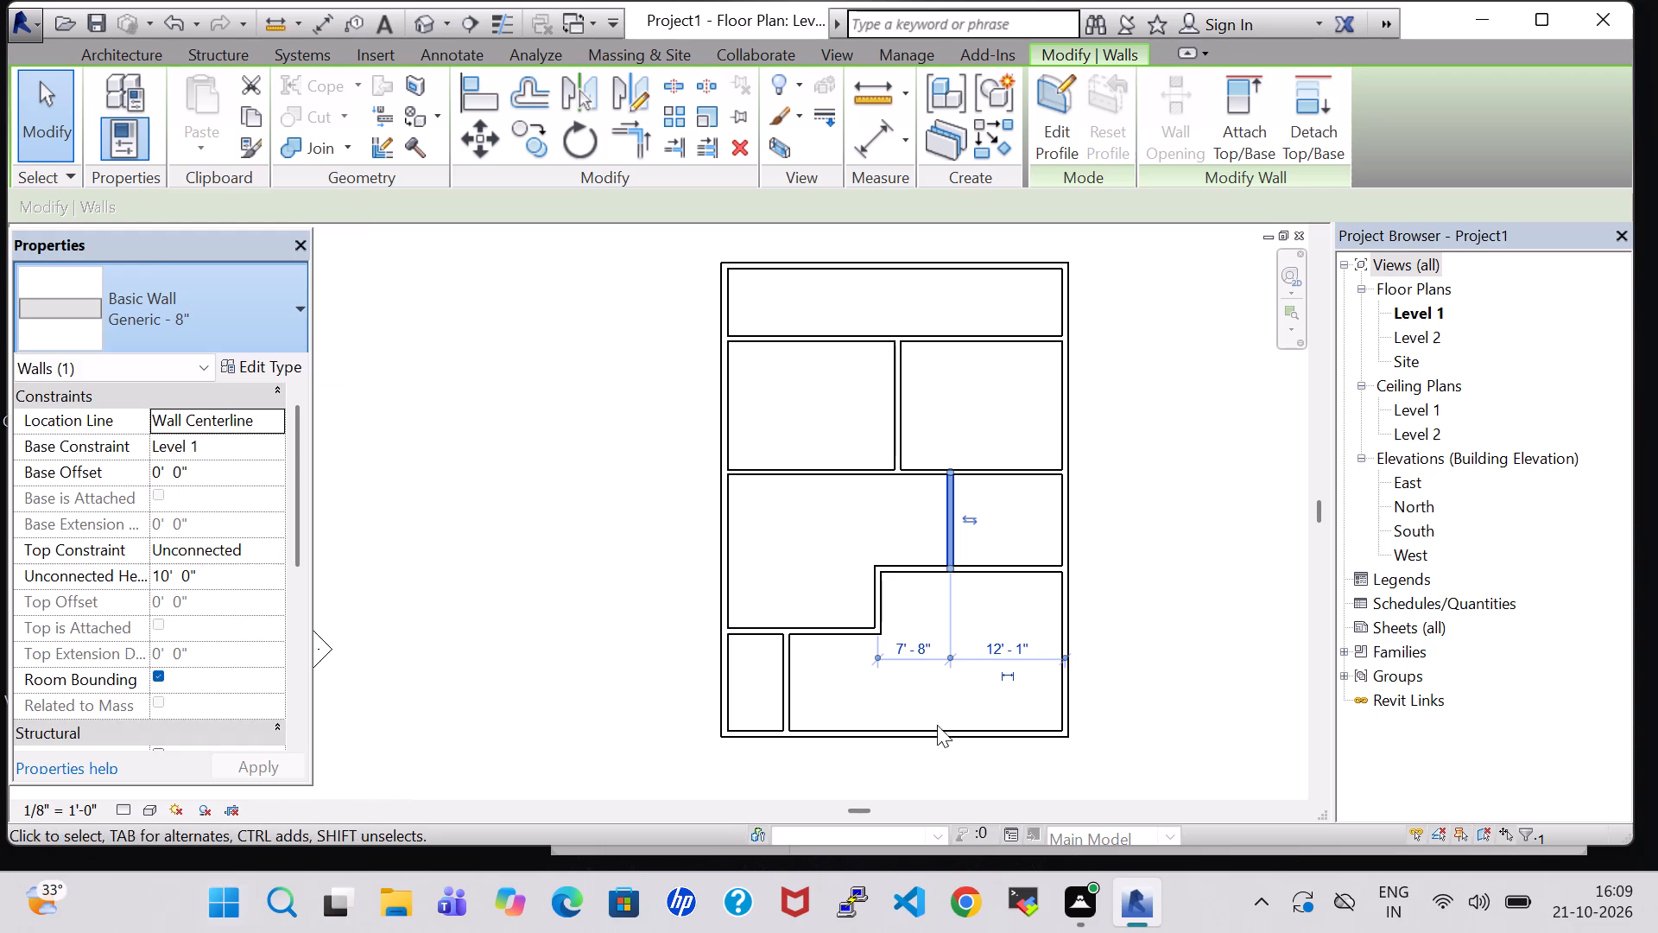
Change the stepped partition's right horizontal, vertical and left horizontal segments to the INNER 6' wall type.
{"action": "left_click", "coordinate": [927, 571]}
{"action": "left_click", "coordinate": [193, 335]}
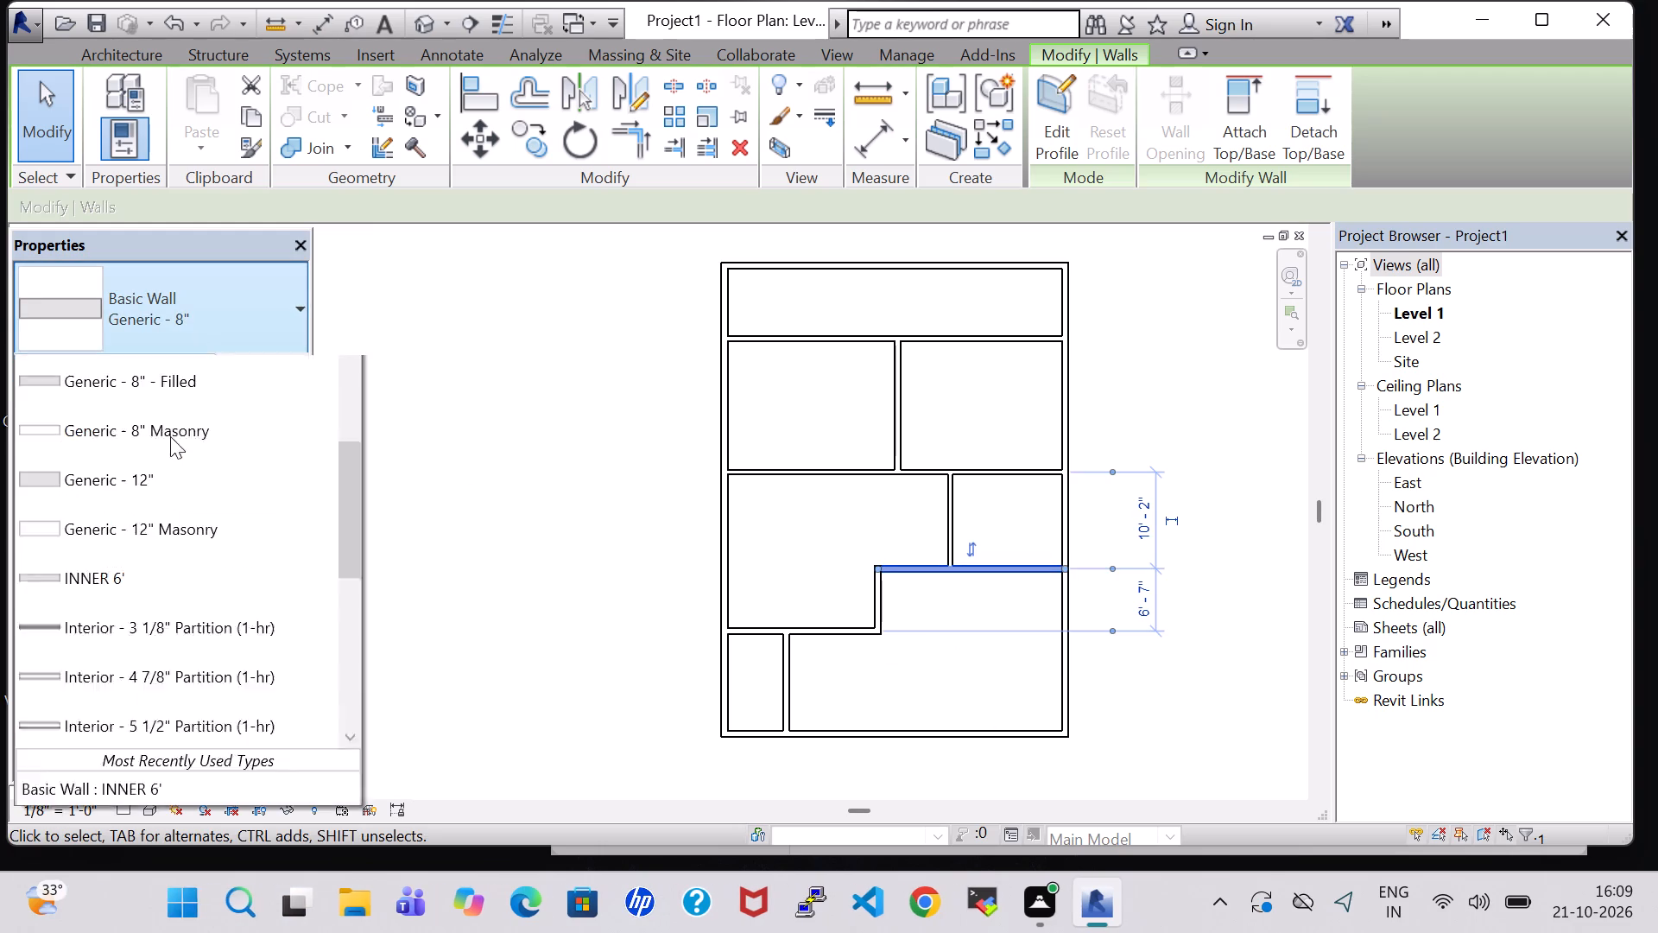
{"action": "left_click", "coordinate": [99, 917]}
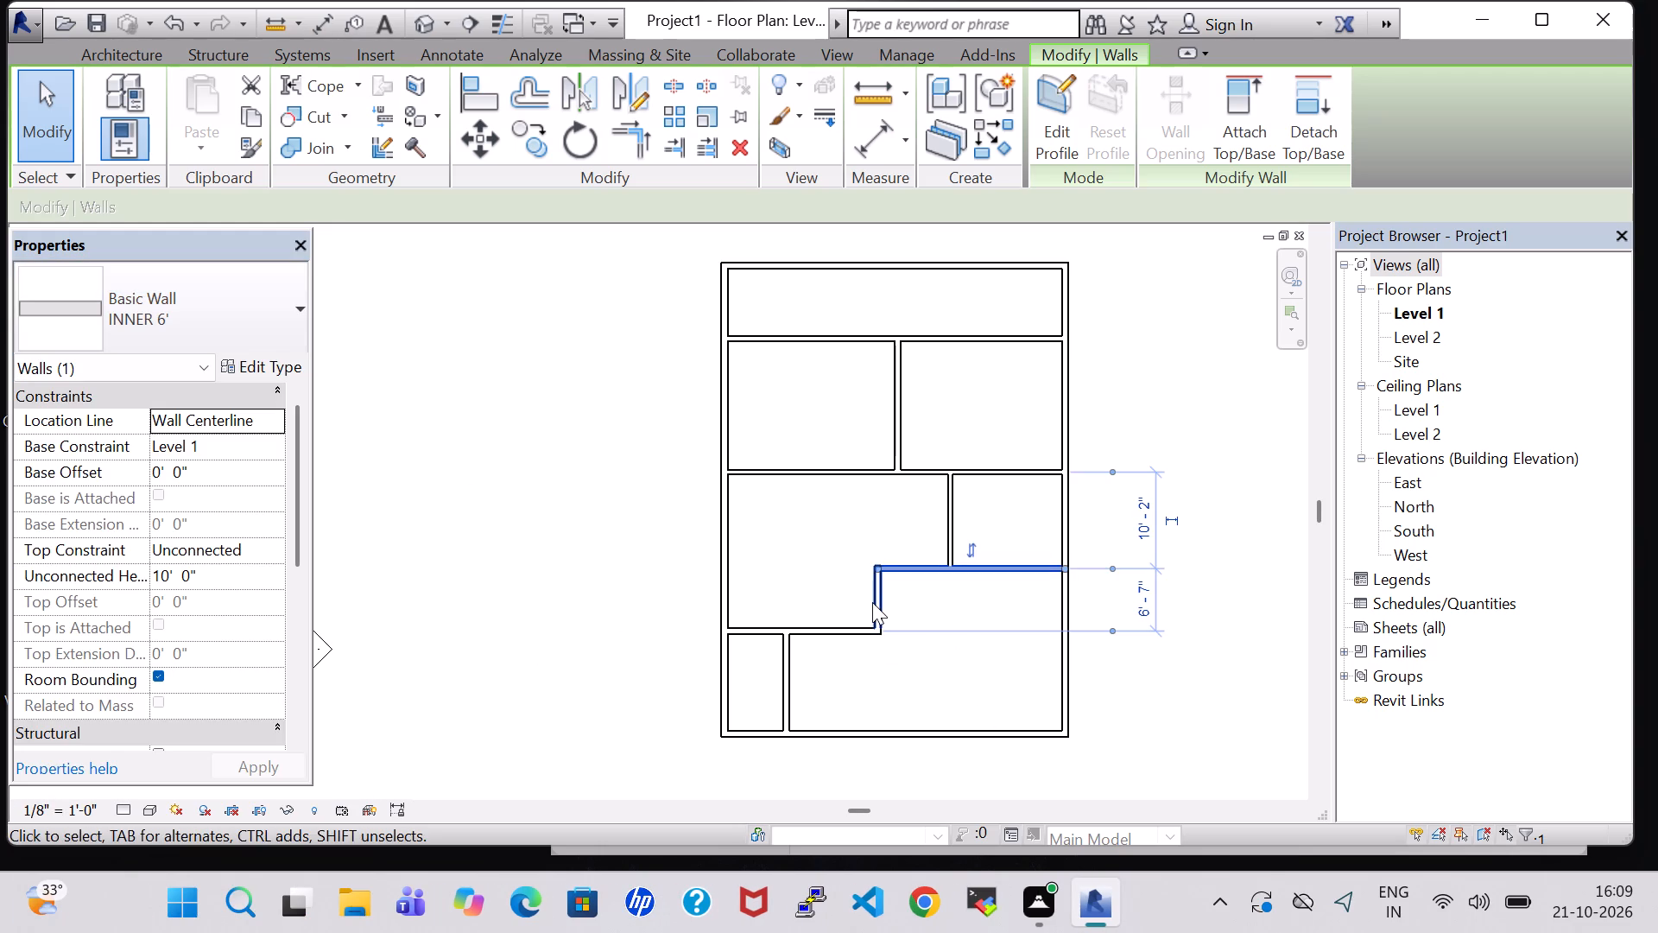
{"action": "left_click", "coordinate": [872, 602]}
{"action": "left_click", "coordinate": [260, 290]}
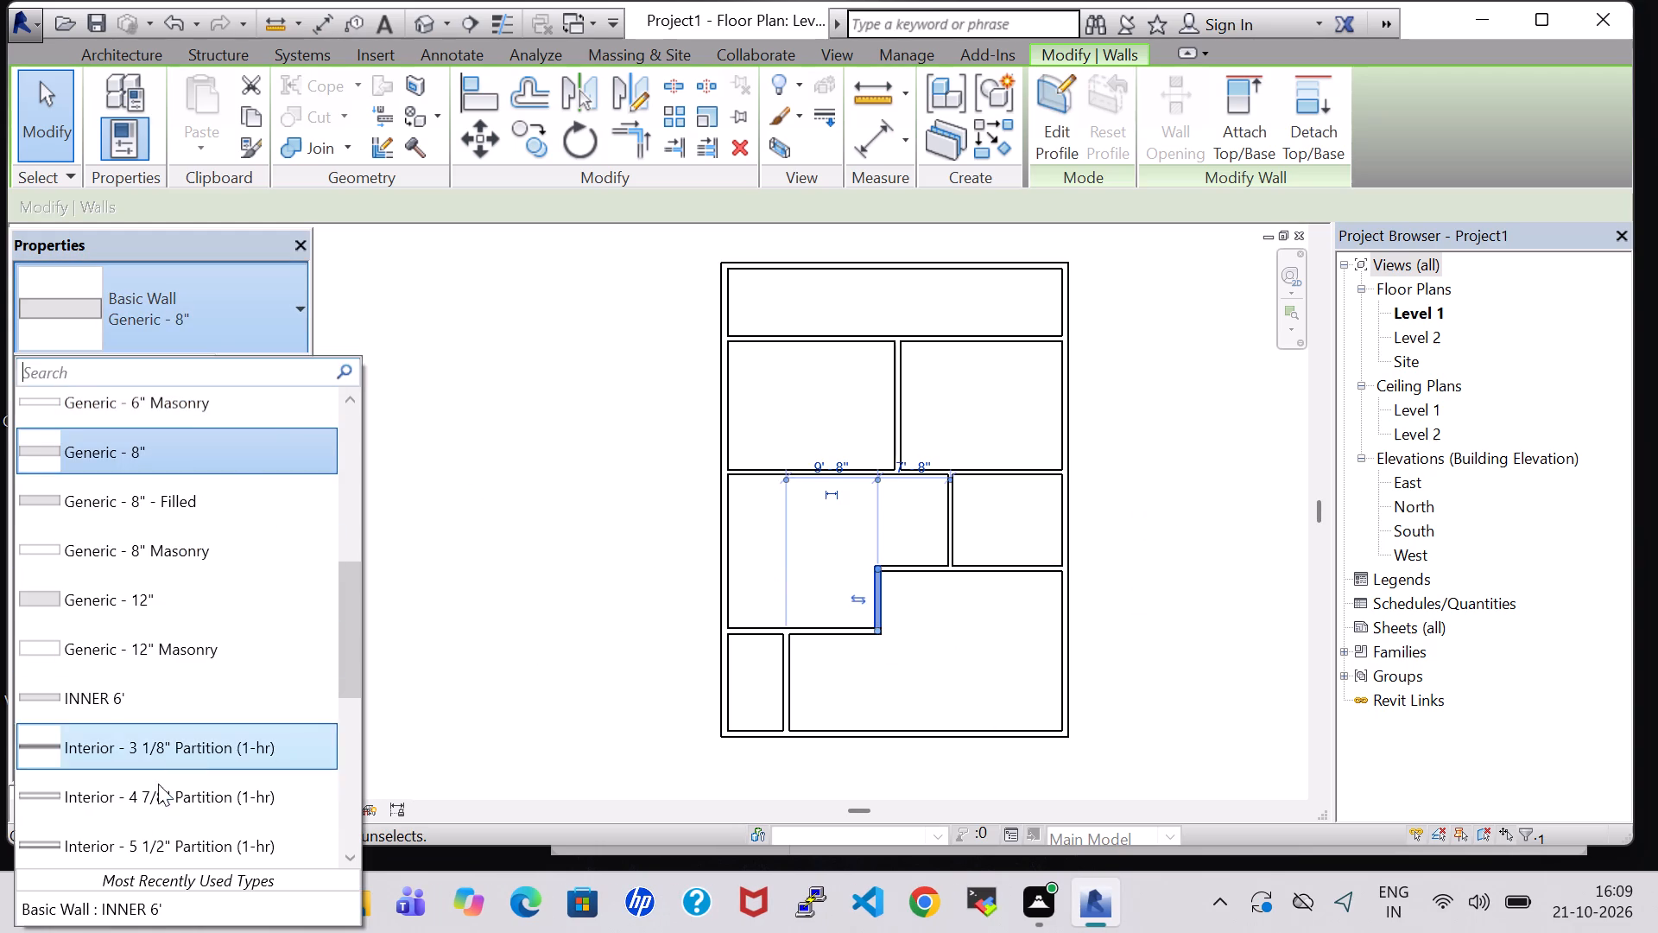
{"action": "left_click", "coordinate": [146, 905]}
{"action": "left_click", "coordinate": [836, 632]}
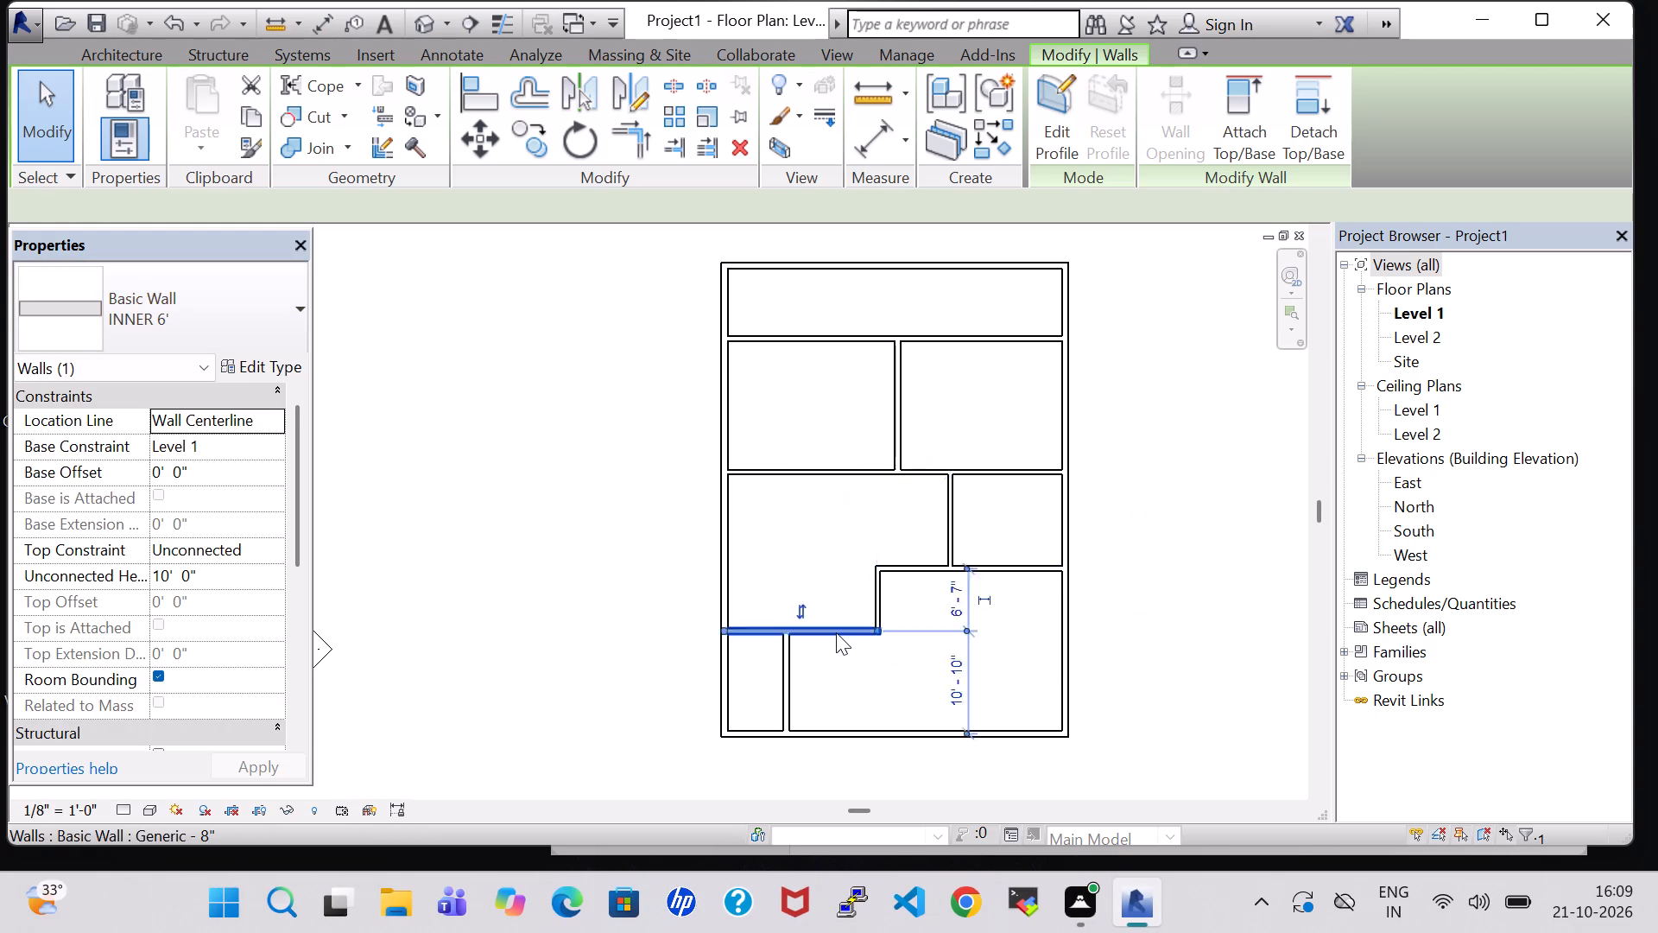
{"action": "left_click", "coordinate": [194, 308]}
{"action": "left_click", "coordinate": [50, 907]}
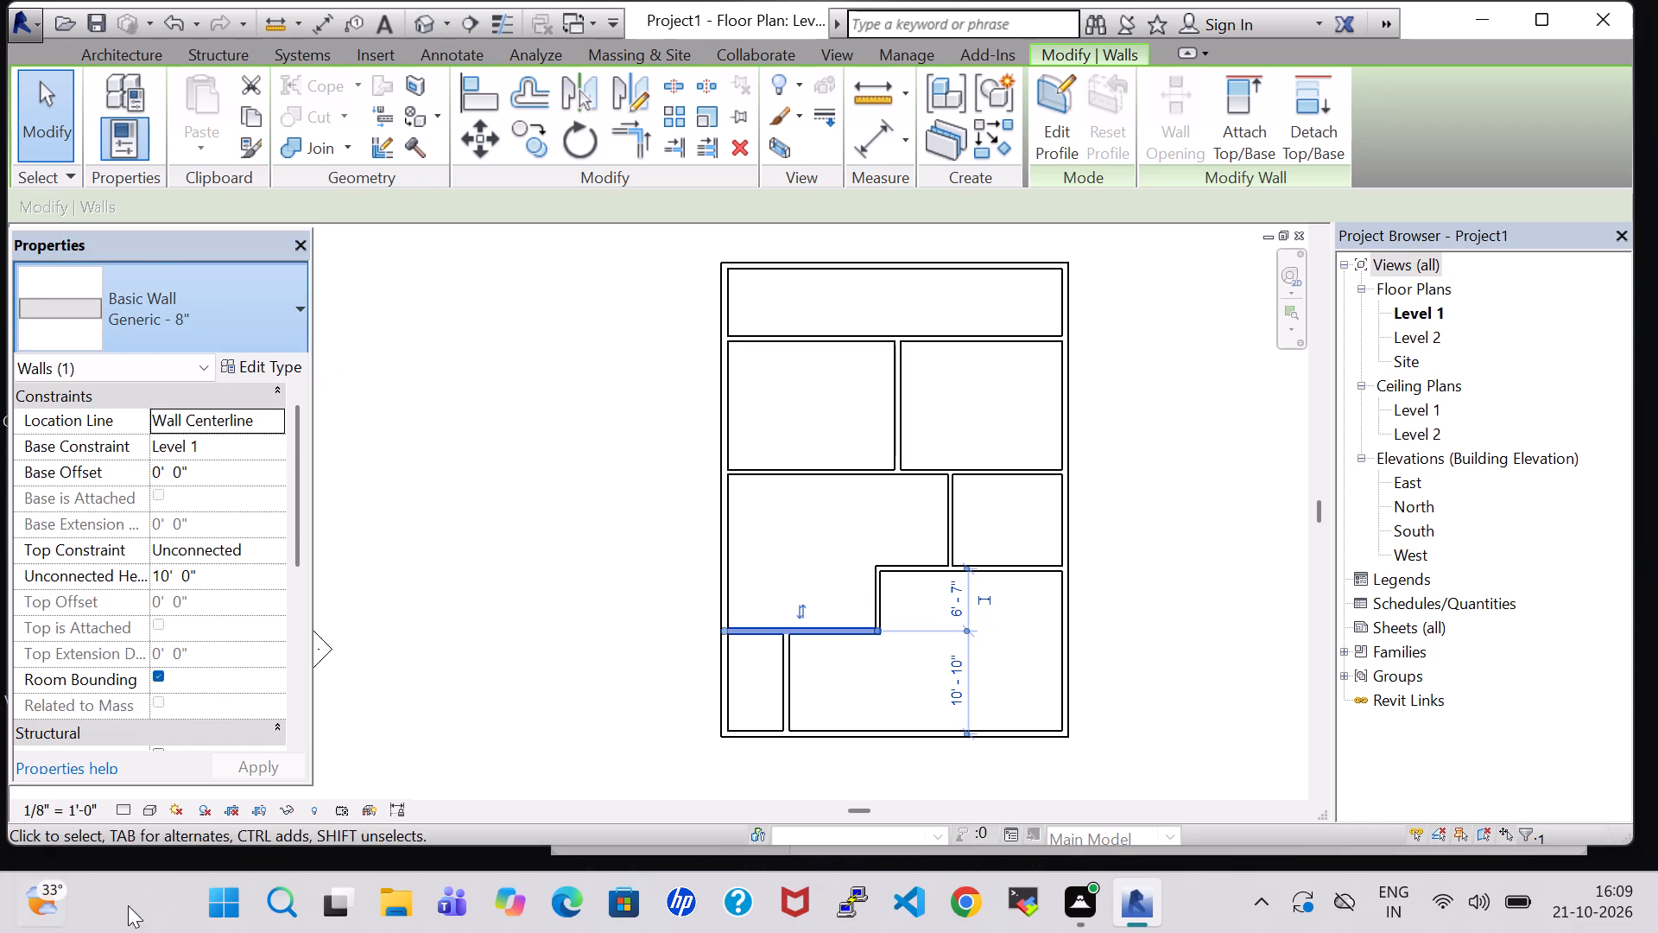
Change the vertical partition of the small lower-left room to the INNER 6' wall type.
{"action": "left_click", "coordinate": [784, 697]}
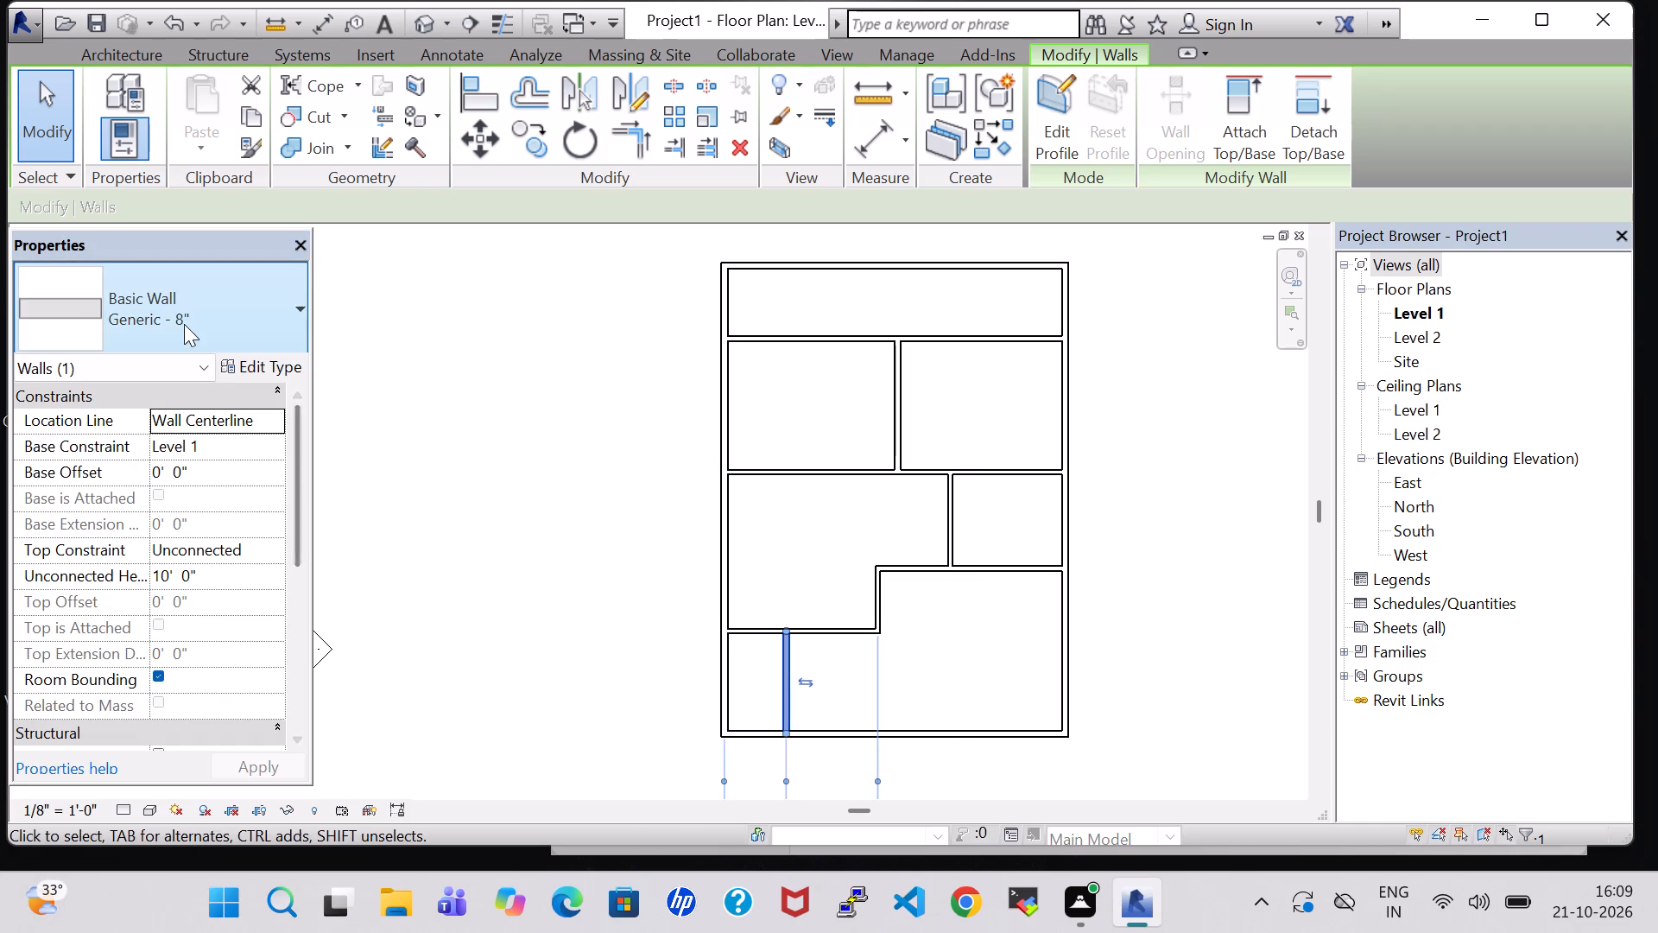
{"action": "left_click", "coordinate": [184, 324]}
{"action": "left_click", "coordinate": [200, 923]}
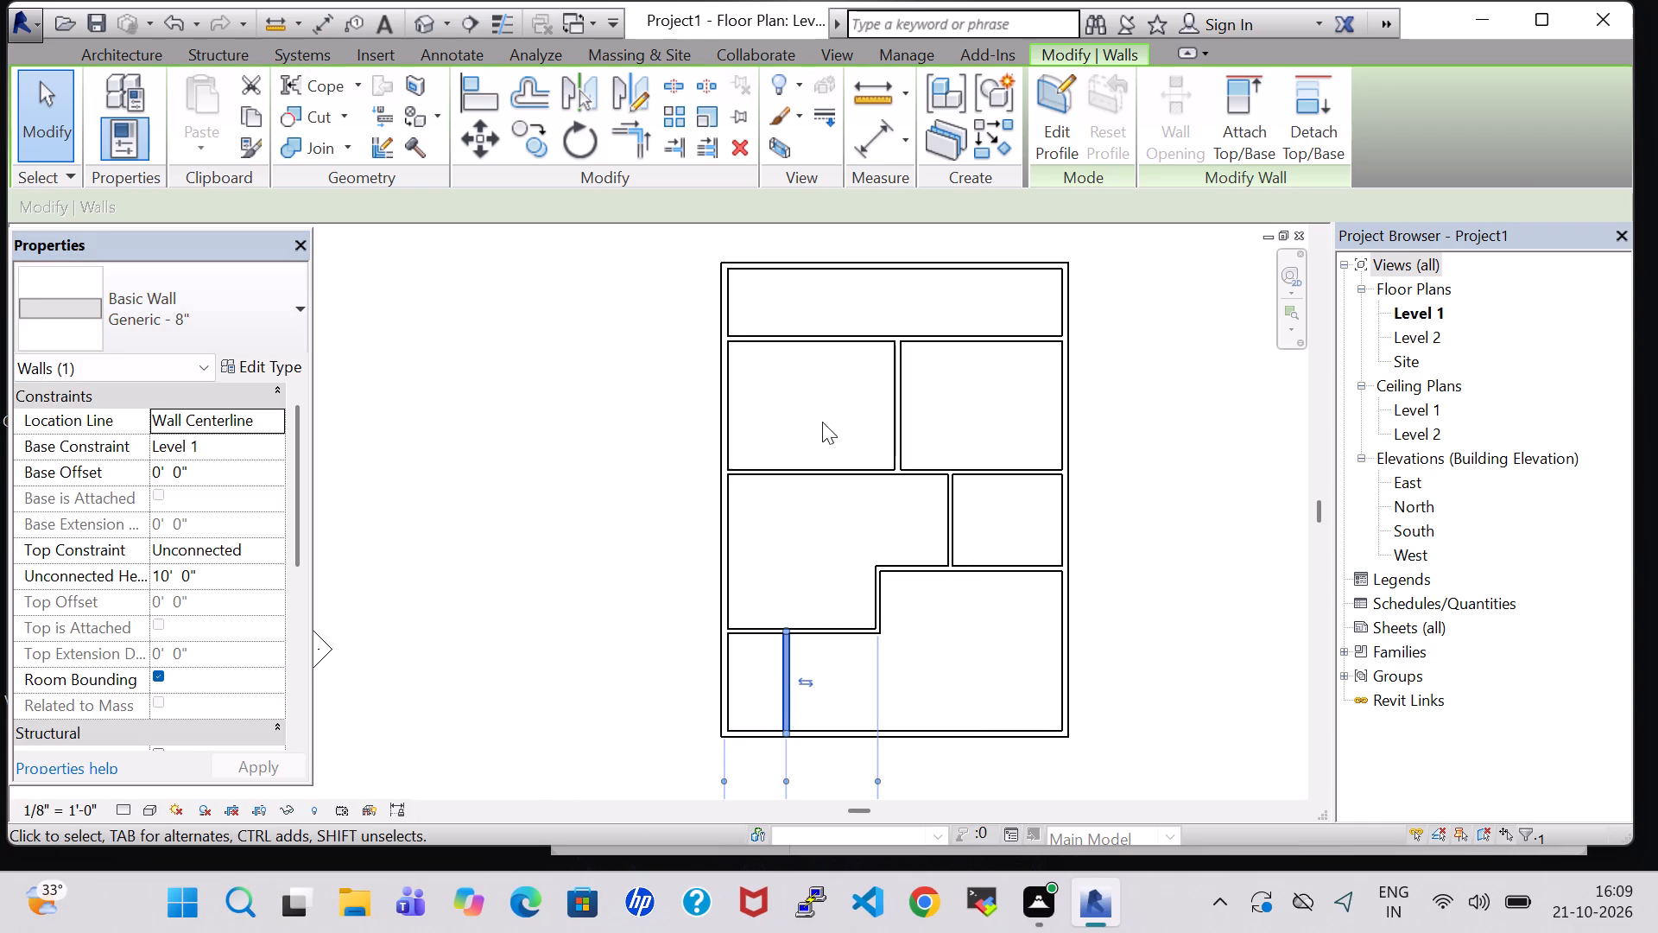
{"action": "left_click", "coordinate": [1244, 495]}
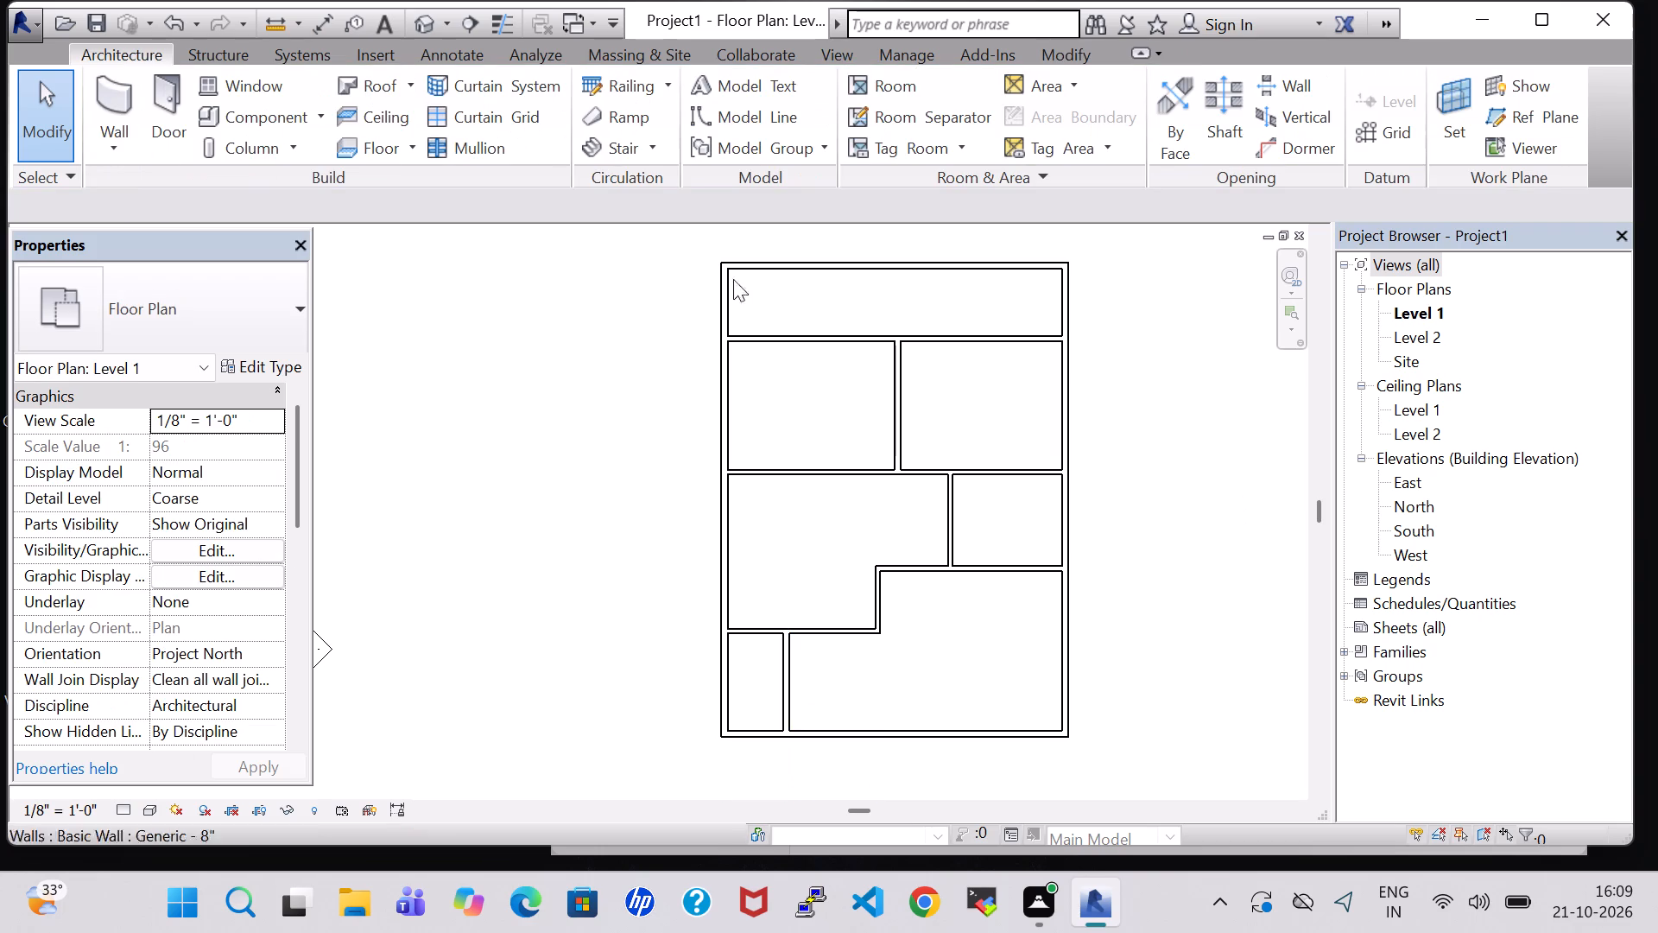
Draw two vertical INNER 6' walls across the top strip, about 10'-1" from the left outer wall and 9'-11" from the right outer wall.
{"action": "left_click", "coordinate": [112, 94]}
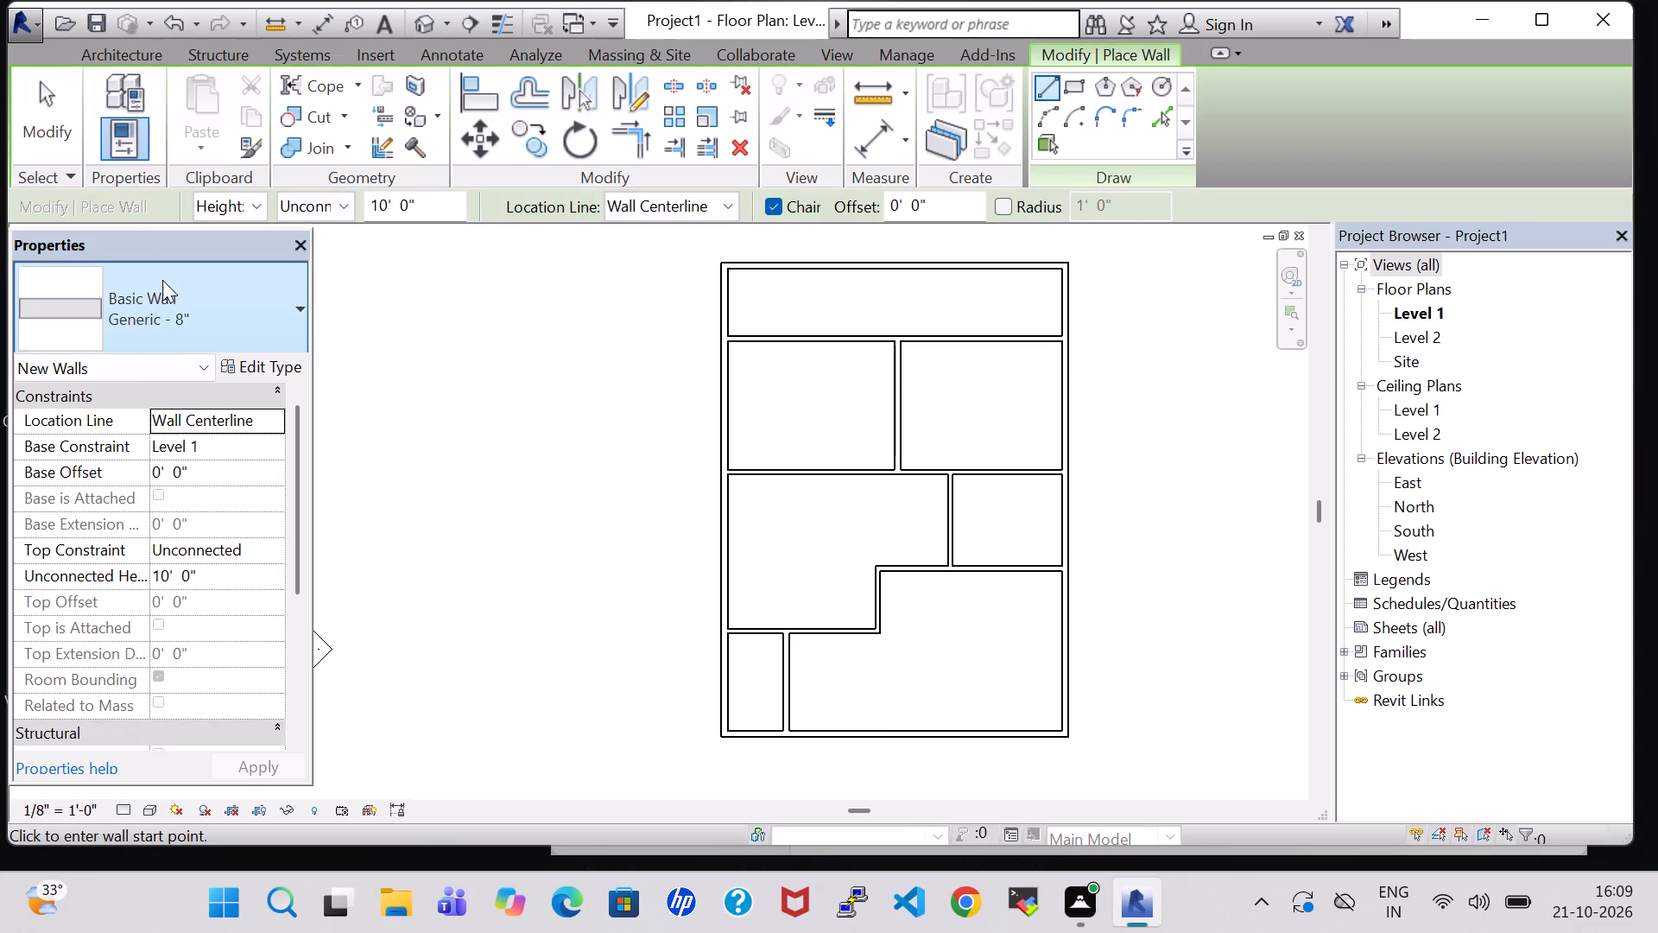
{"action": "left_click", "coordinate": [170, 314]}
{"action": "left_click", "coordinate": [252, 917]}
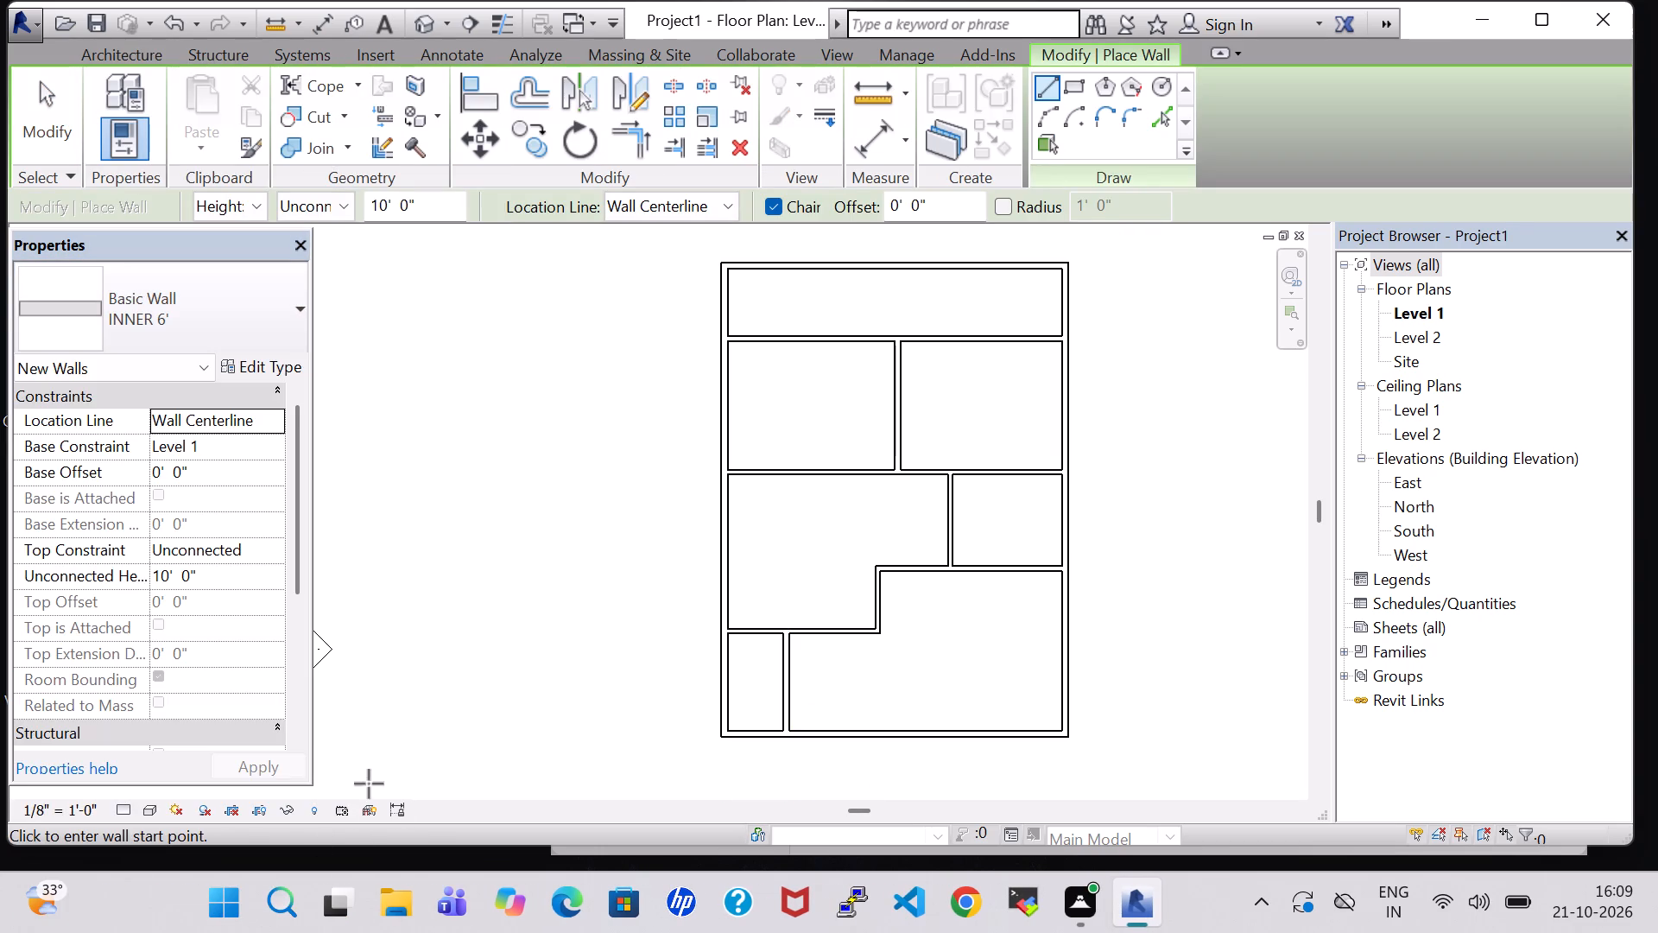
{"action": "left_click", "coordinate": [820, 269]}
{"action": "left_click", "coordinate": [820, 334]}
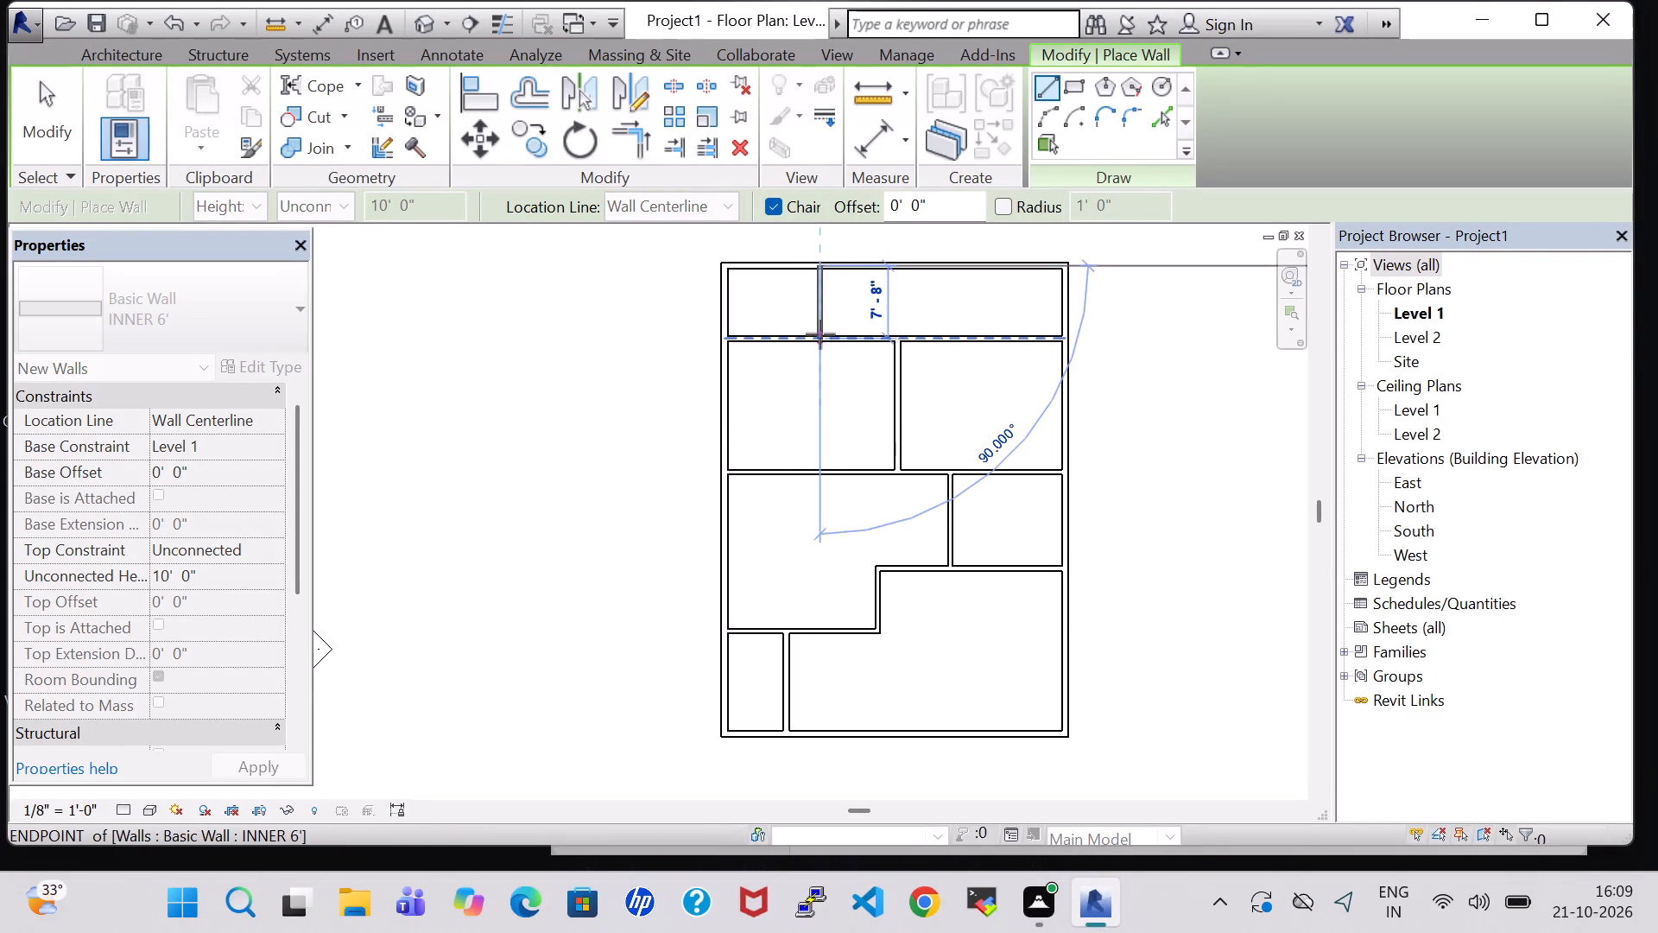
{"action": "left_click", "coordinate": [971, 266]}
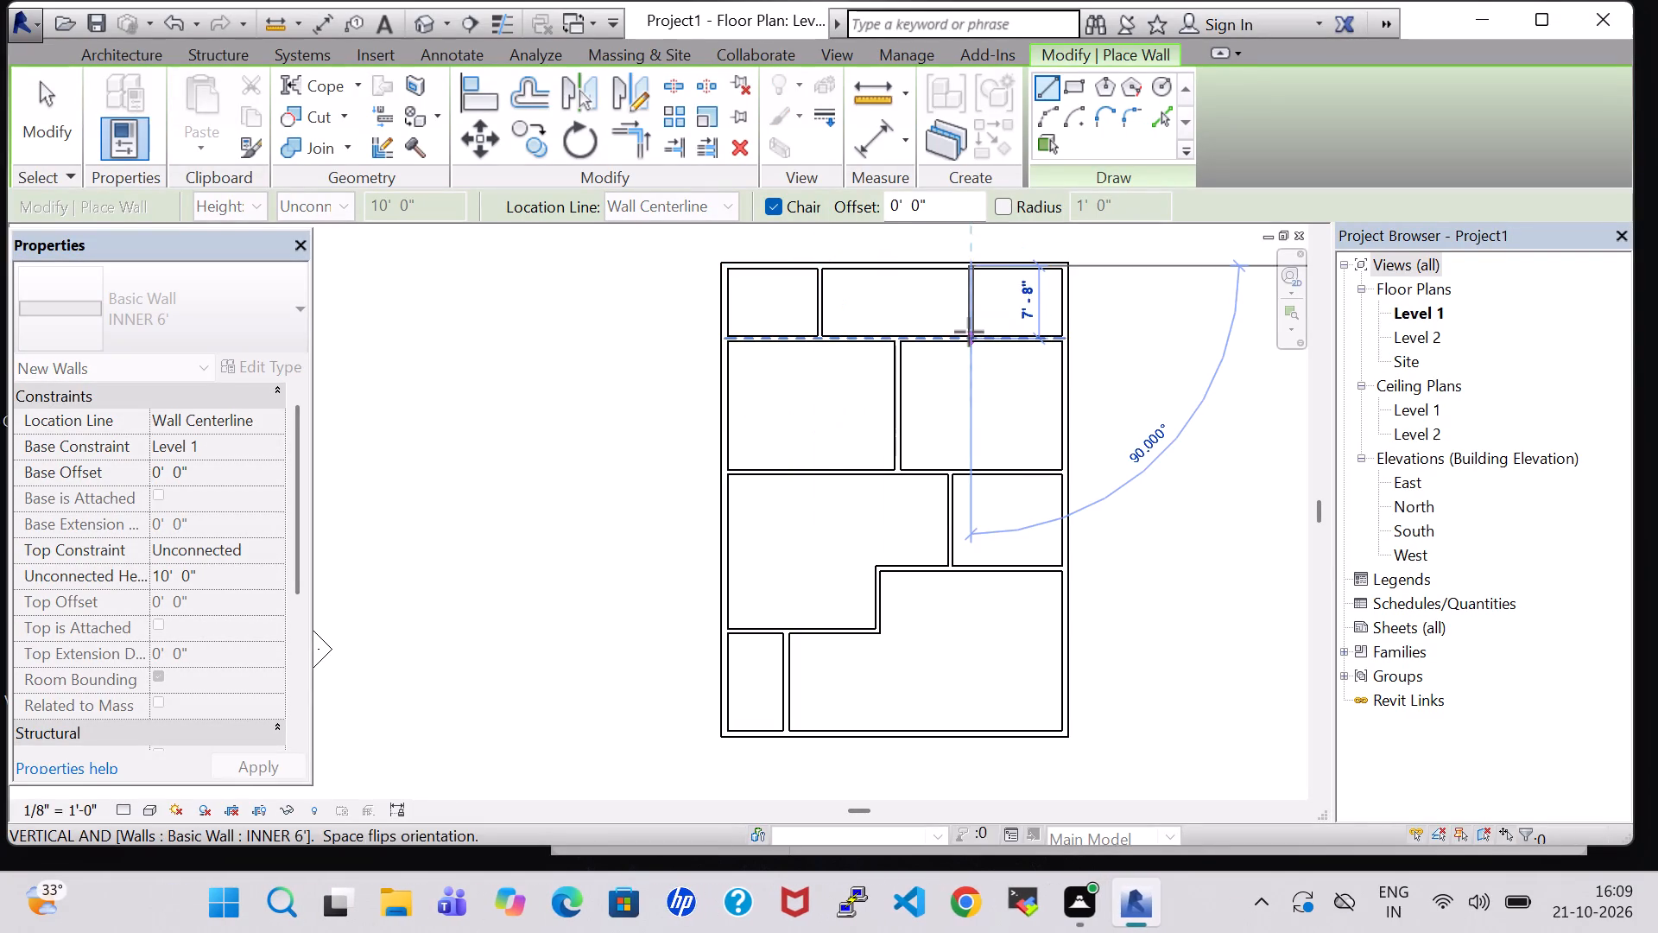
{"action": "left_click", "coordinate": [969, 332]}
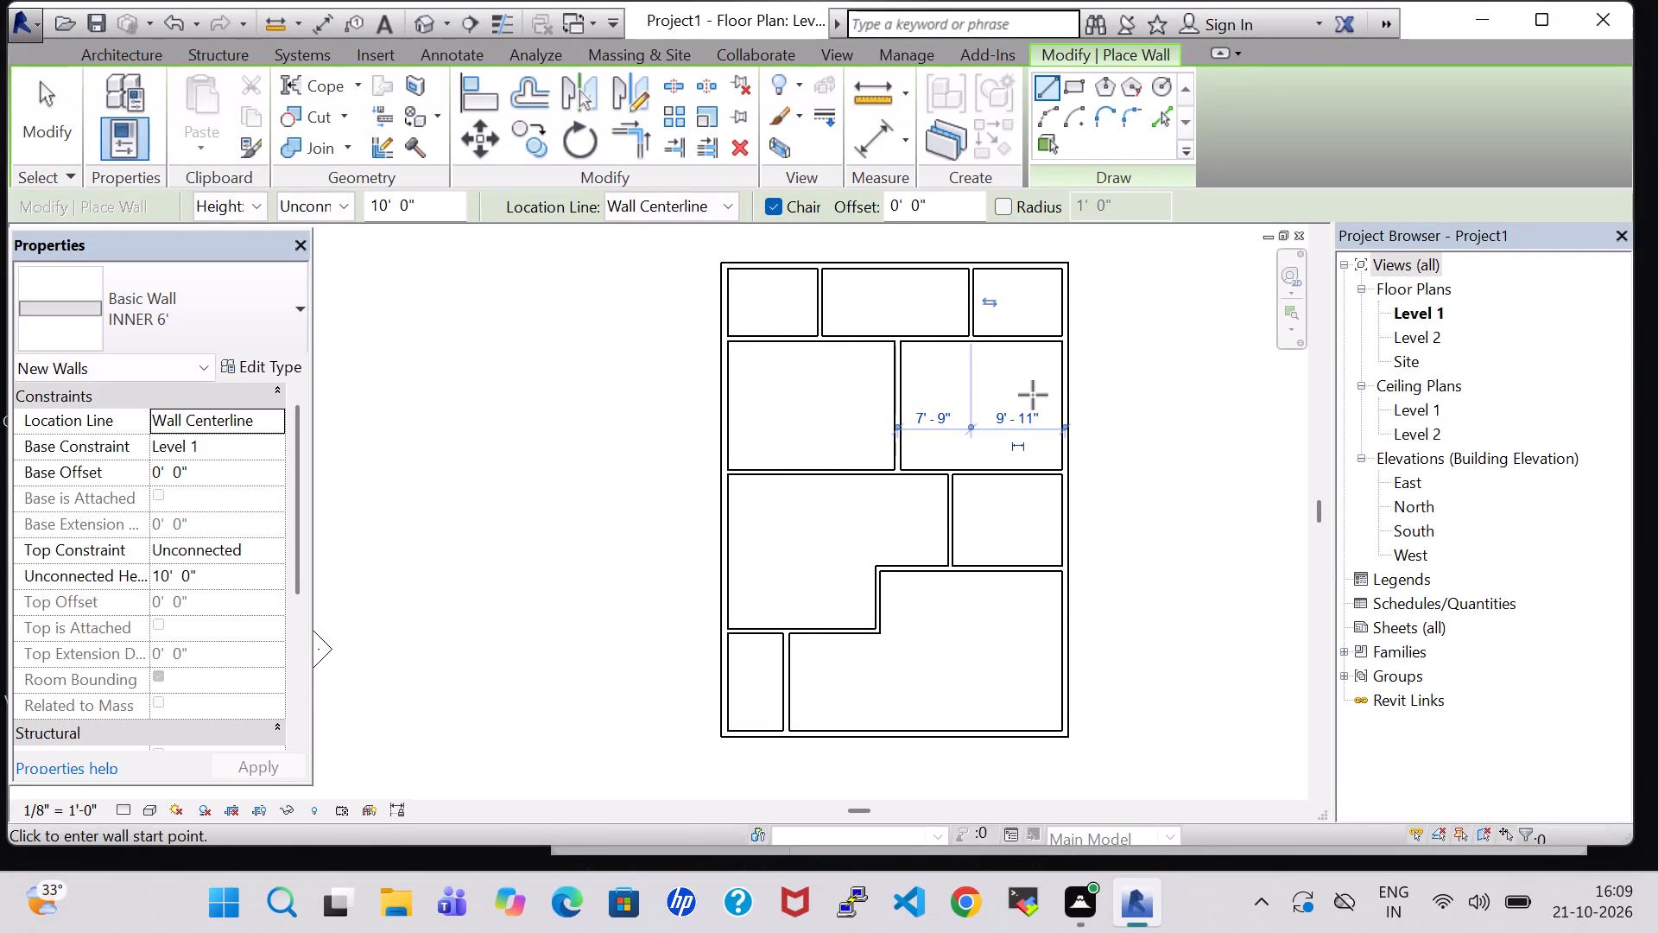
{"action": "key", "text": "Escape"}
{"action": "key", "text": "Escape"}
Nudge the top strip's two vertical walls toward each other by one increment each.
{"action": "left_click", "coordinate": [971, 294]}
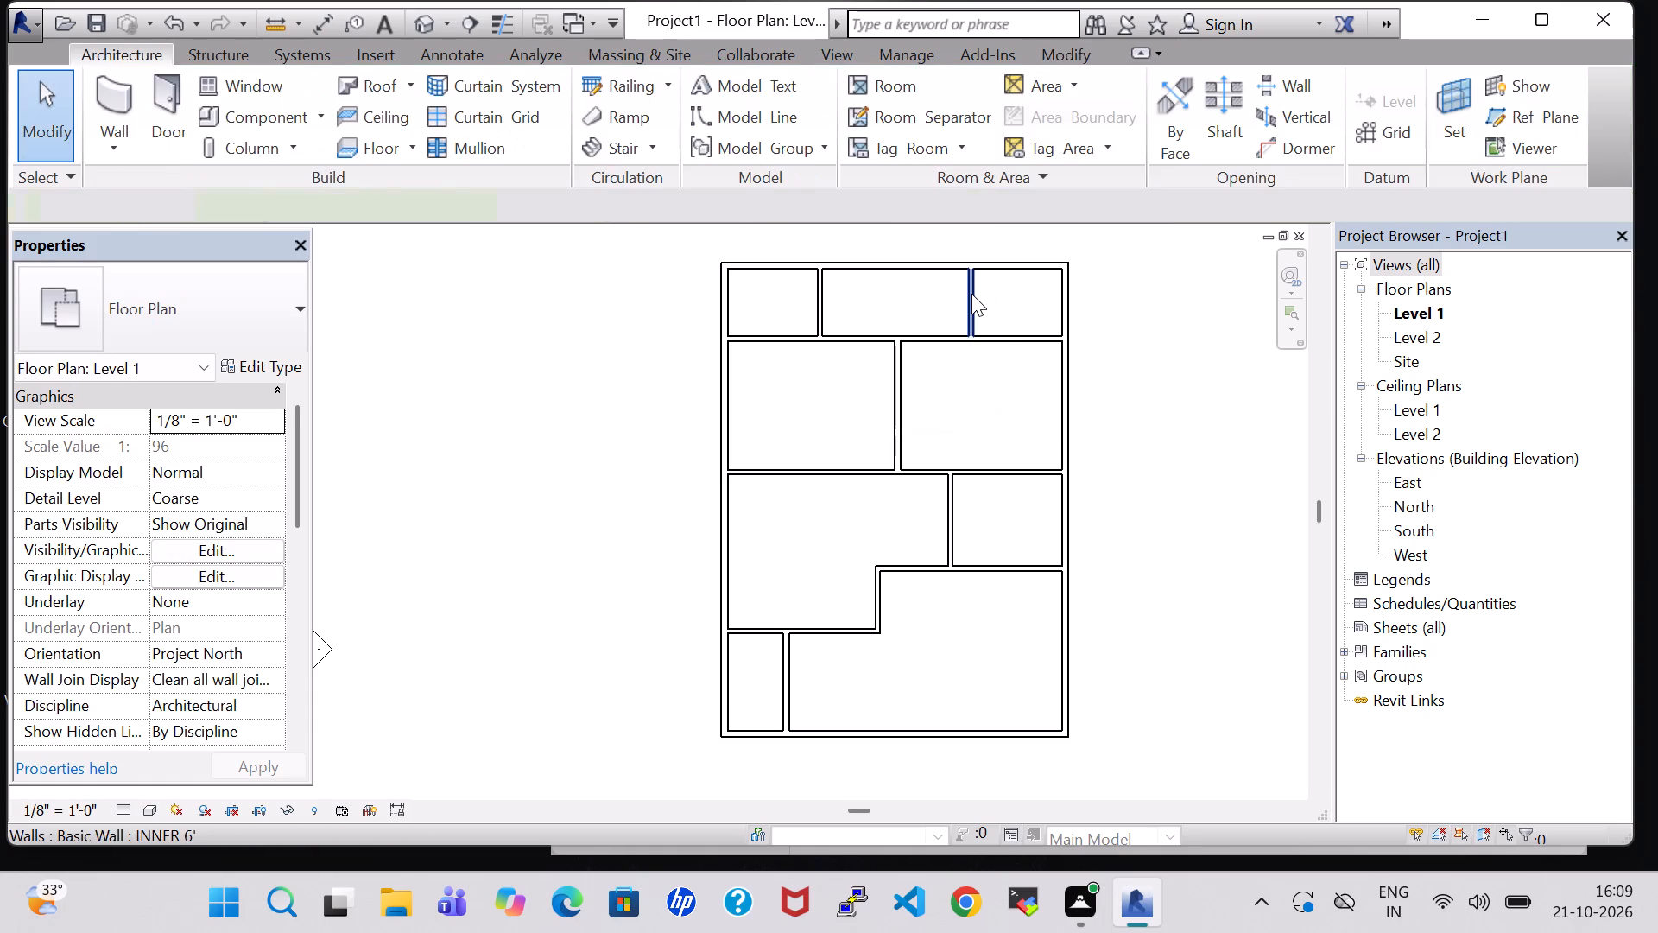
{"action": "key", "text": "Left"}
{"action": "left_click", "coordinate": [812, 311]}
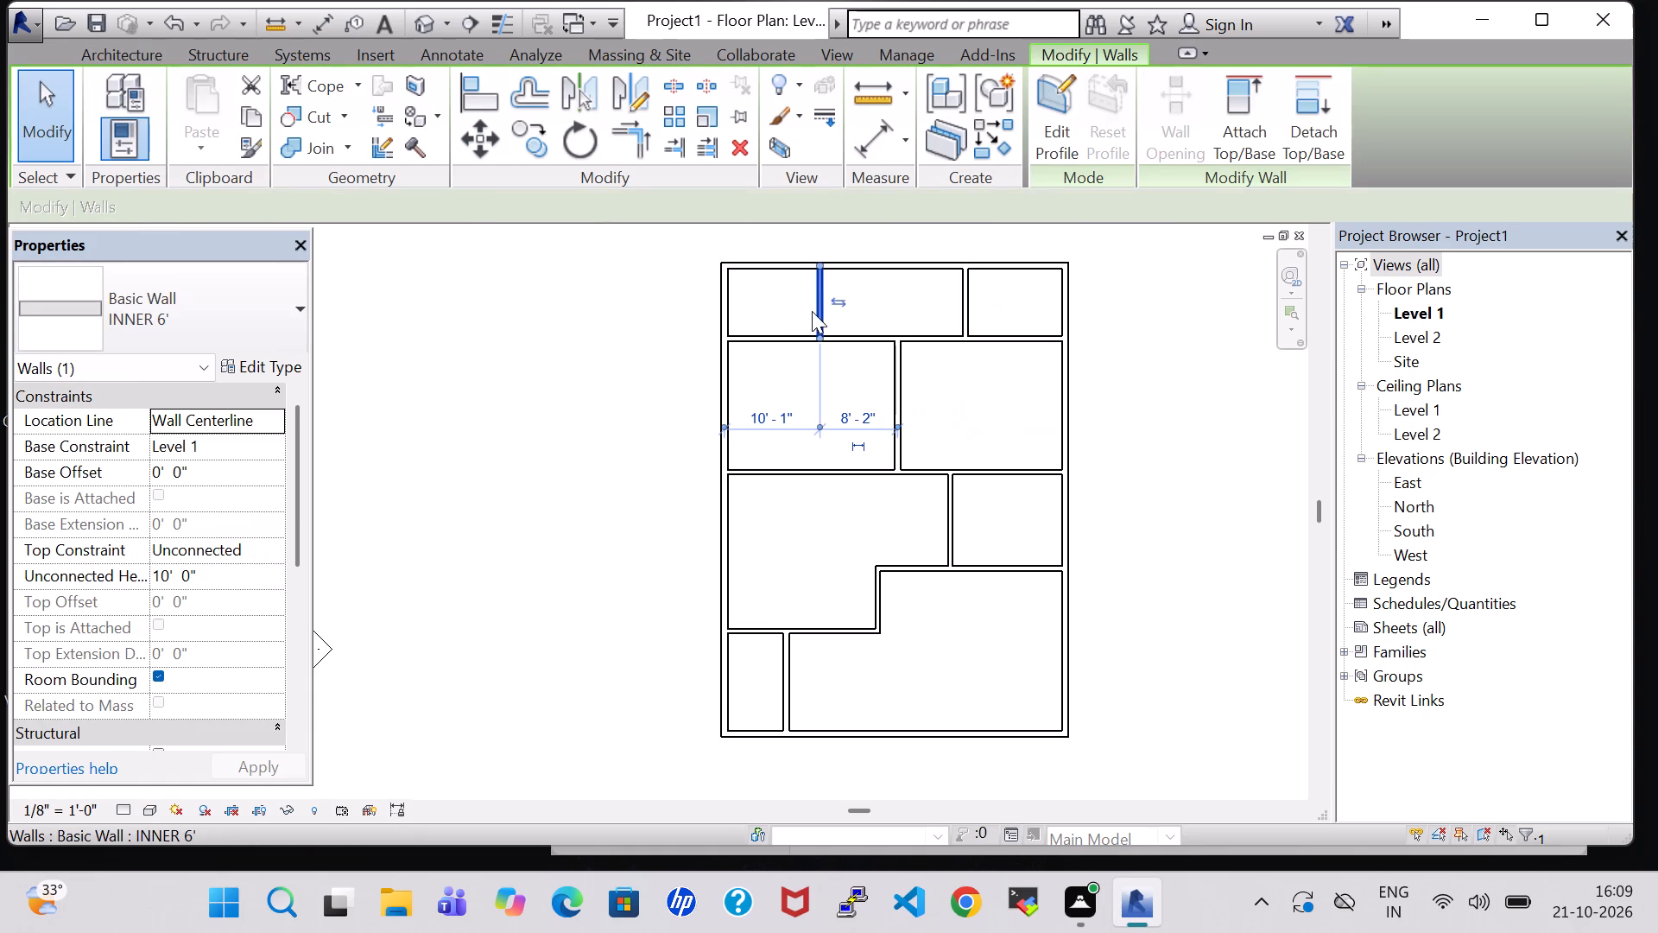
{"action": "key", "text": "Right"}
{"action": "left_click", "coordinate": [1133, 390]}
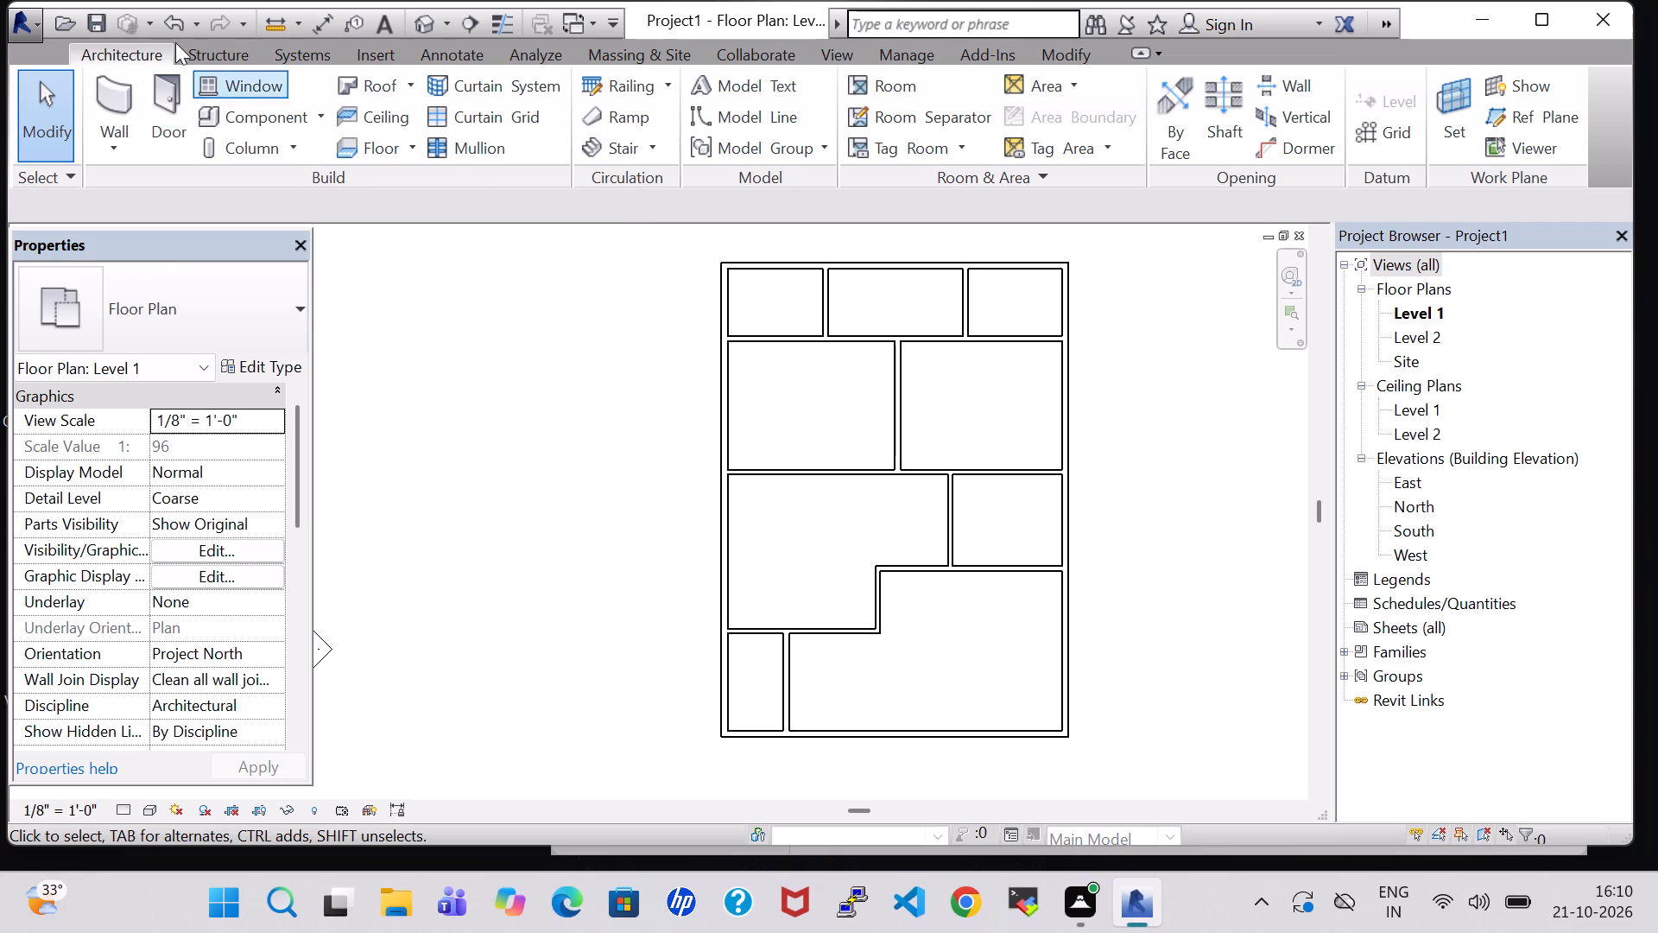
Place a Single-Flush 36" x 84" door in the top-left room's bottom wall, about 8'-5" from the left outer wall, swinging into that room.
{"action": "left_click", "coordinate": [169, 86]}
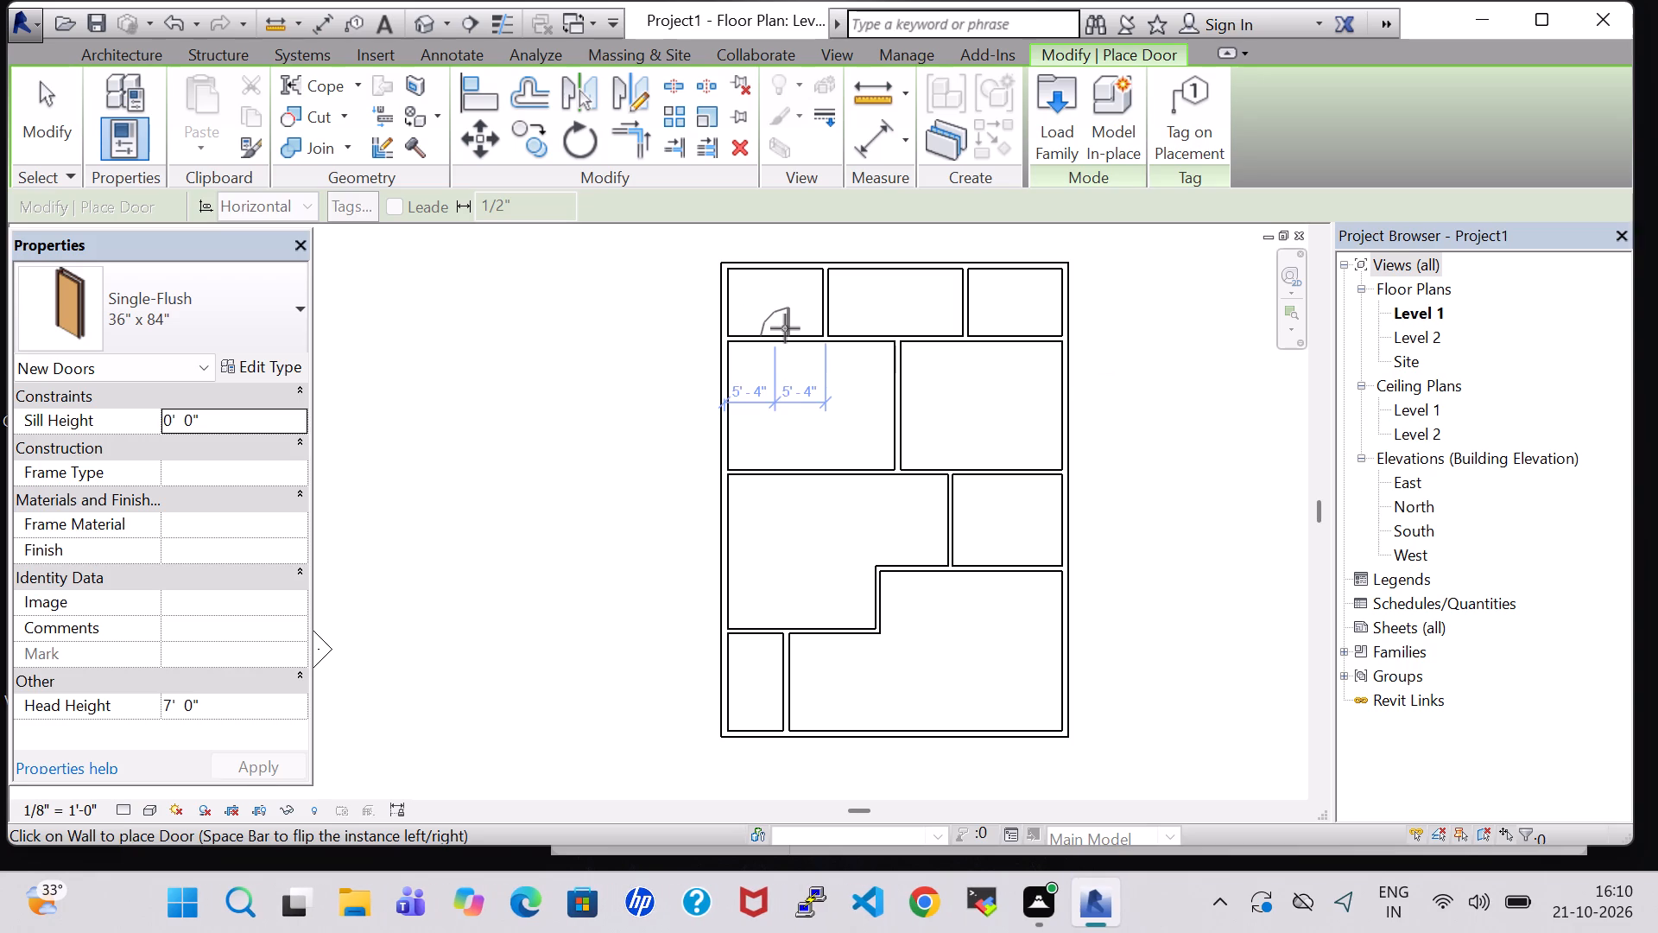
{"action": "scroll", "coordinate": [800, 333], "scroll_direction": "up", "scroll_amount": 5}
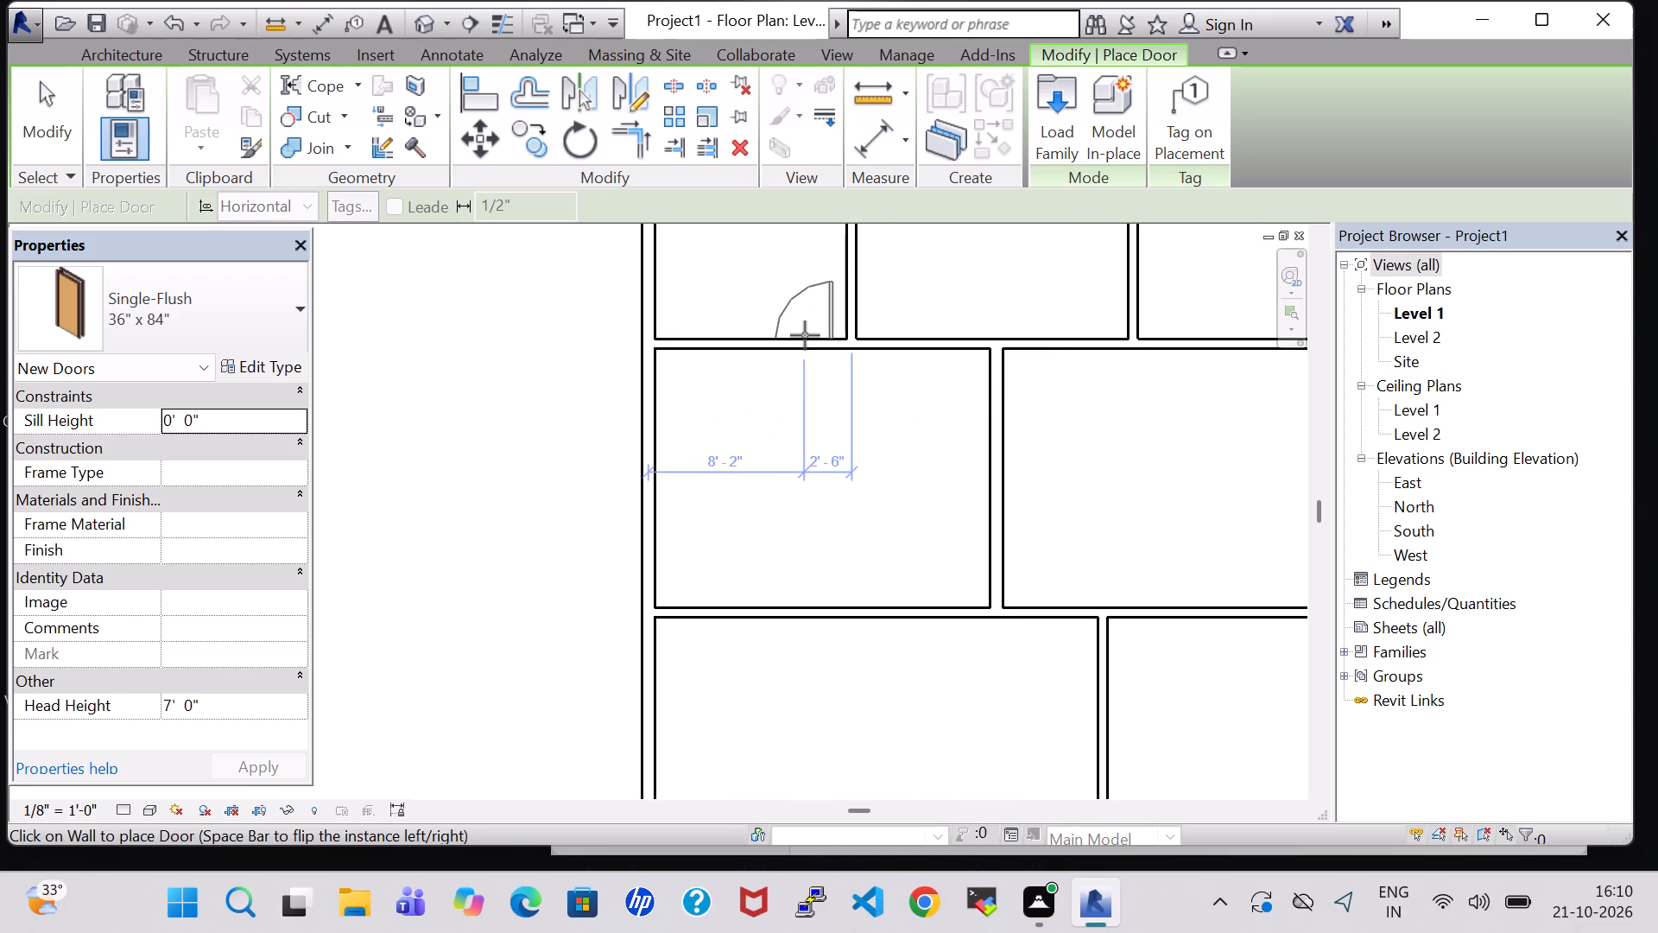
{"action": "left_click", "coordinate": [808, 337]}
{"action": "scroll", "coordinate": [808, 337], "scroll_direction": "down", "scroll_amount": 2}
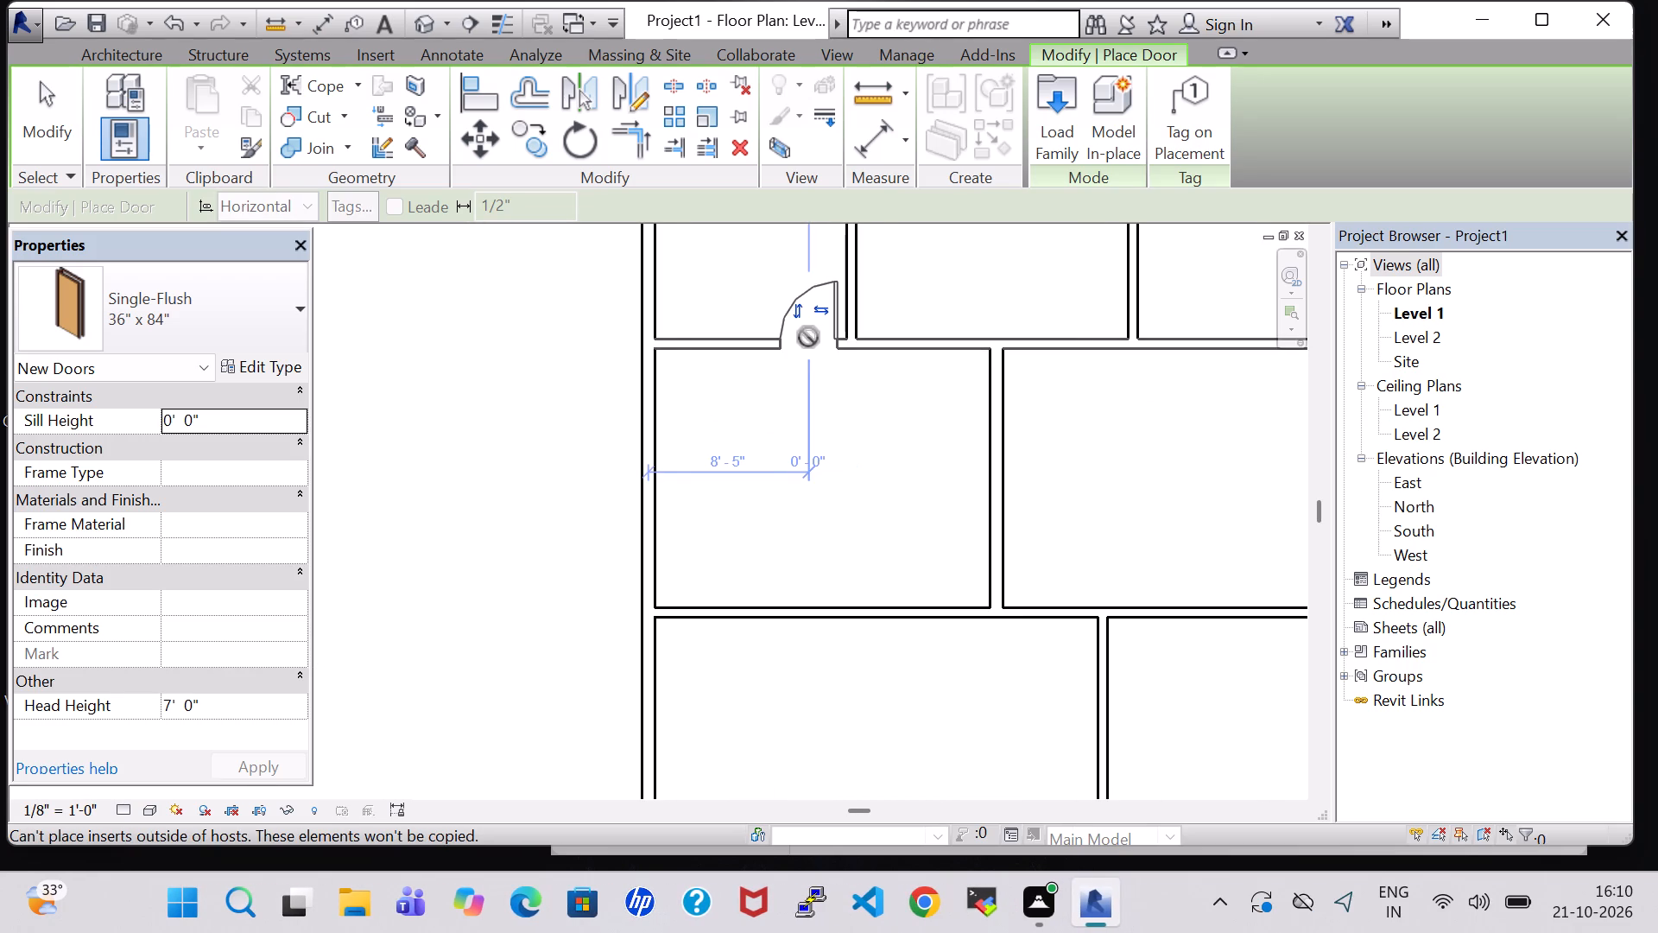
{"action": "scroll", "coordinate": [808, 337], "scroll_direction": "down", "scroll_amount": 3}
{"action": "key", "text": "Escape"}
{"action": "key", "text": "Escape"}
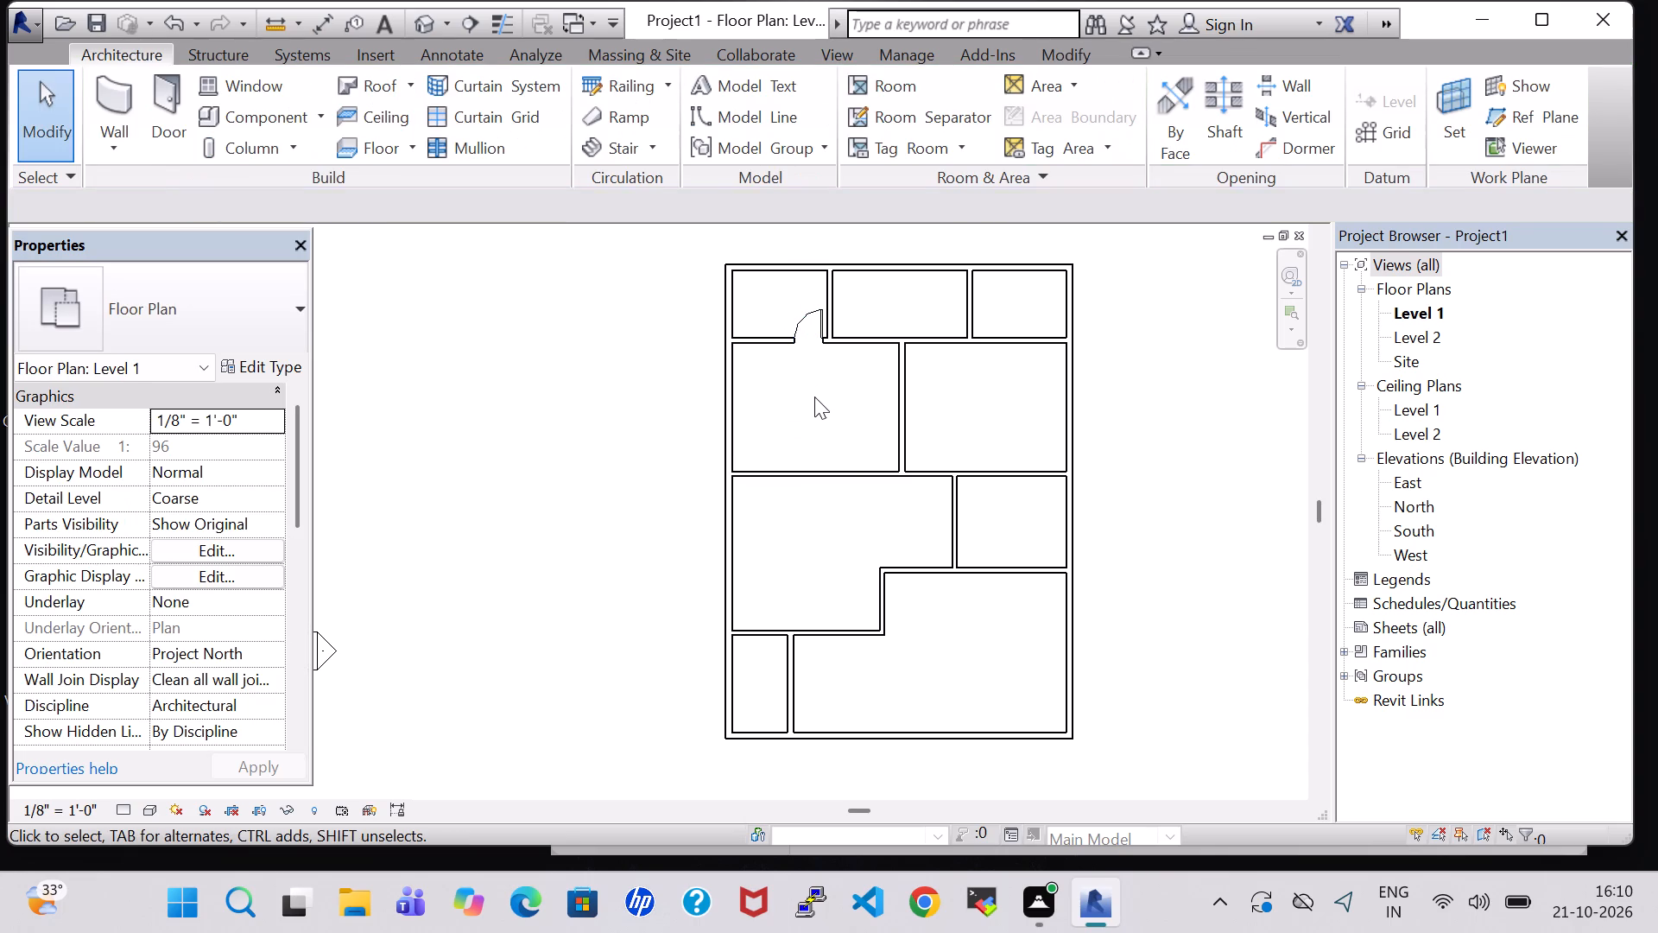
{"action": "left_click", "coordinate": [814, 397]}
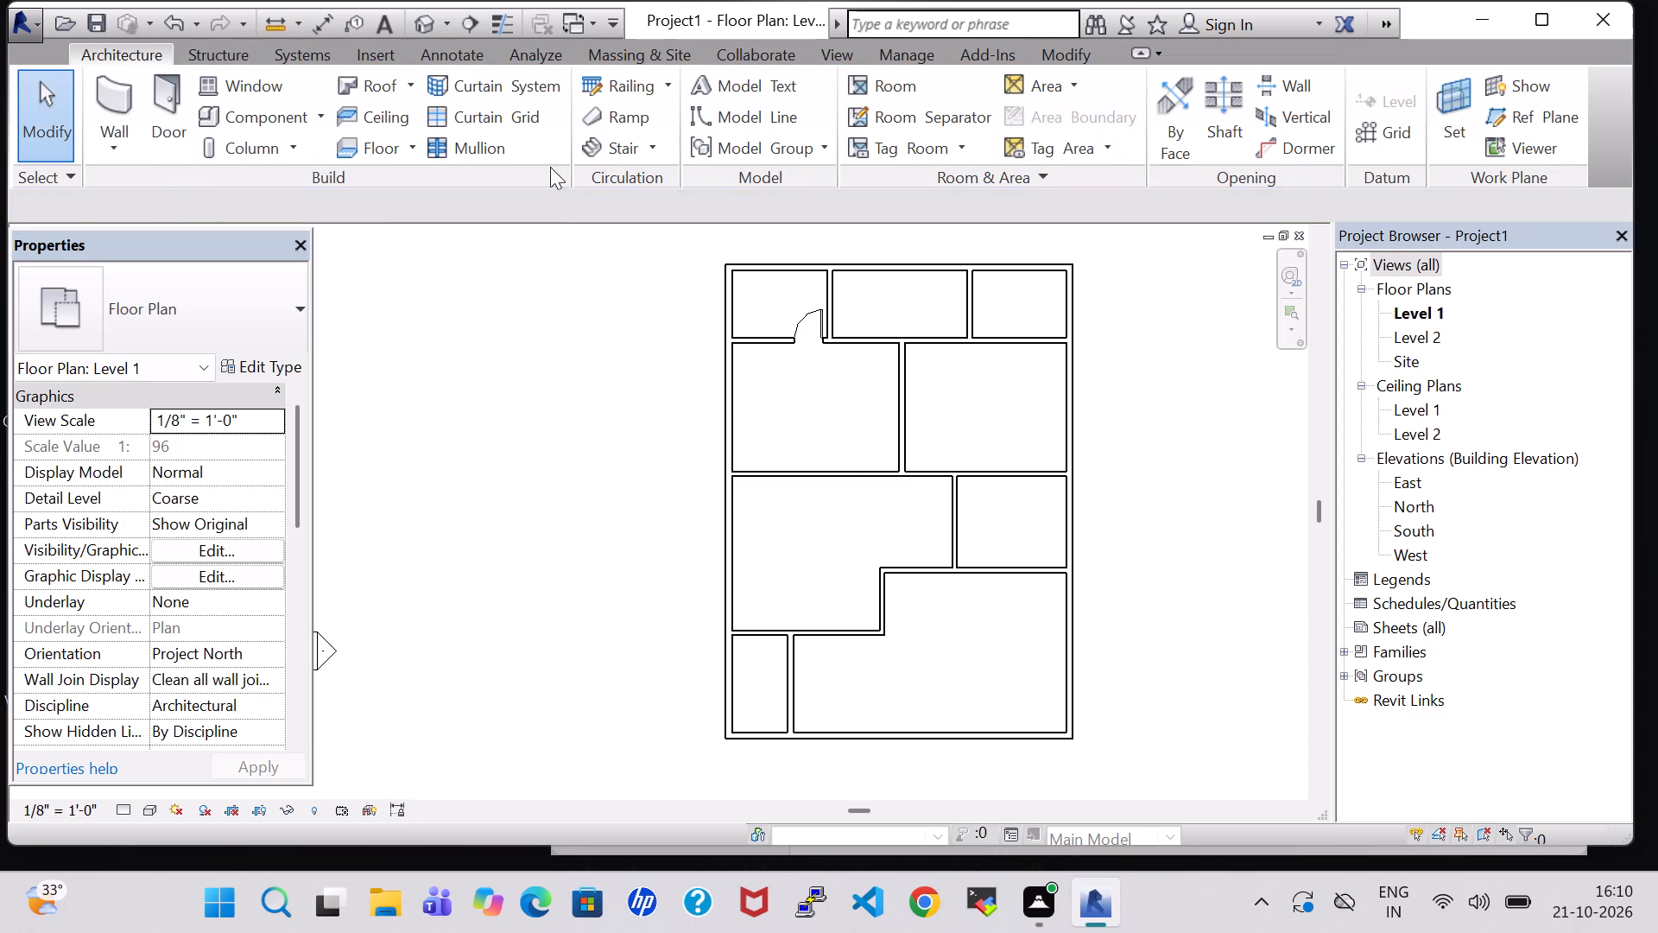
Place a Single-Flush 36" x 84" door in the top middle room's bottom wall, about 2'-2" right of the bedroom partition, swinging down into the right bedroom.
{"action": "left_click", "coordinate": [173, 100]}
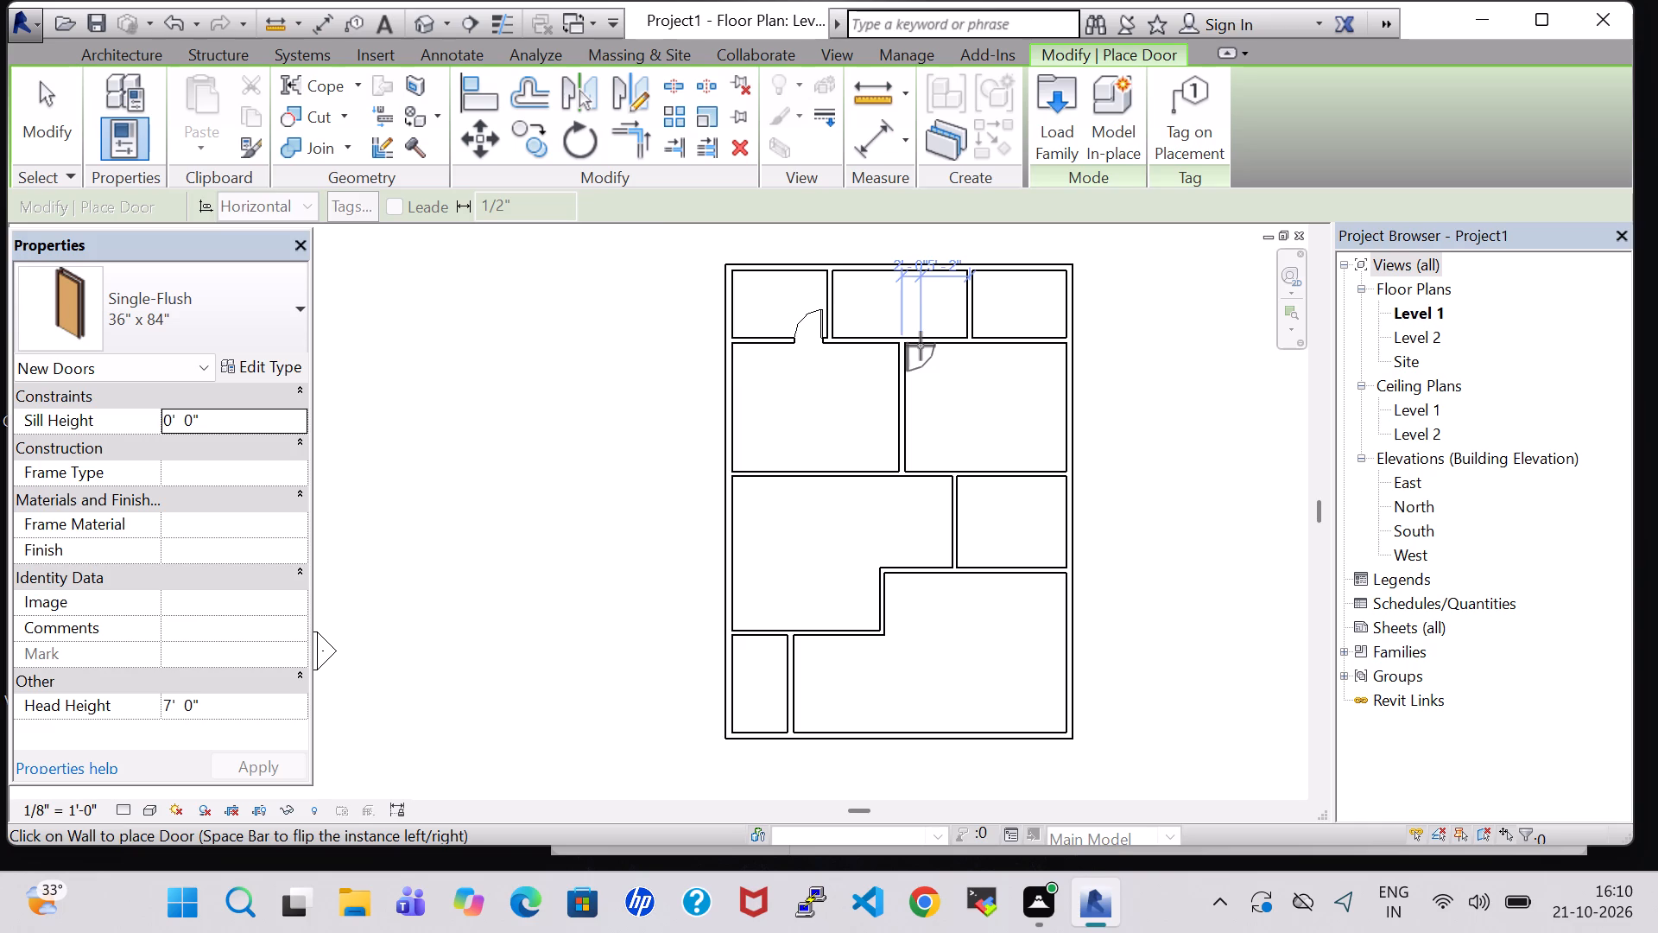
{"action": "scroll", "coordinate": [921, 346], "scroll_direction": "up", "scroll_amount": 7}
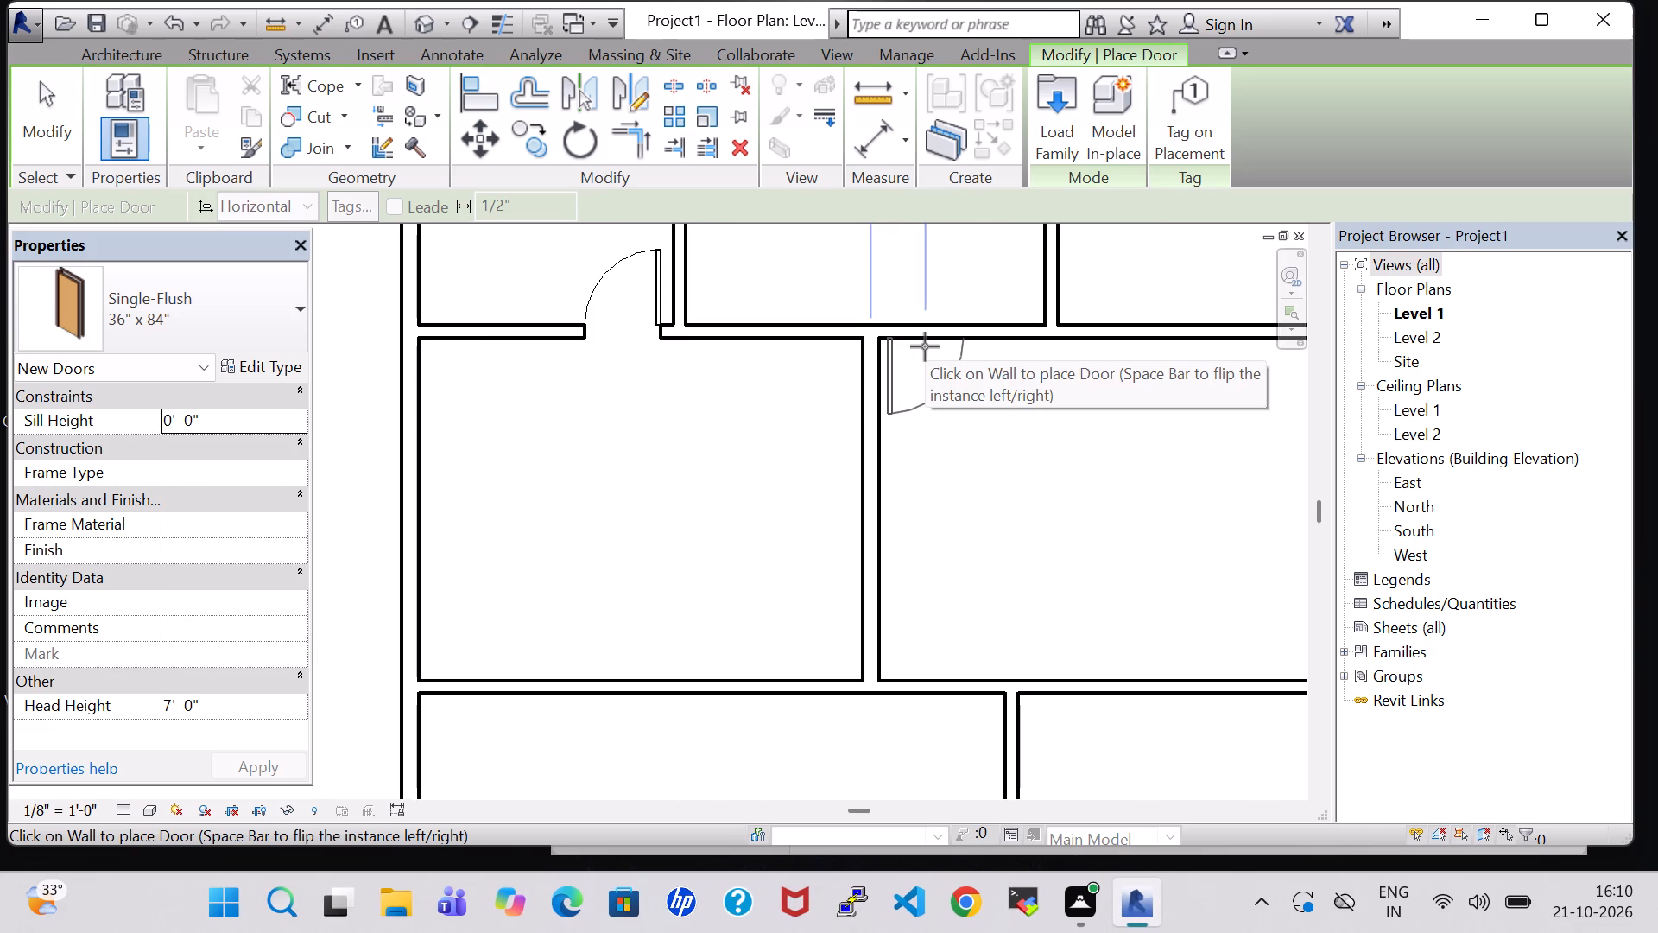
{"action": "left_click", "coordinate": [925, 346]}
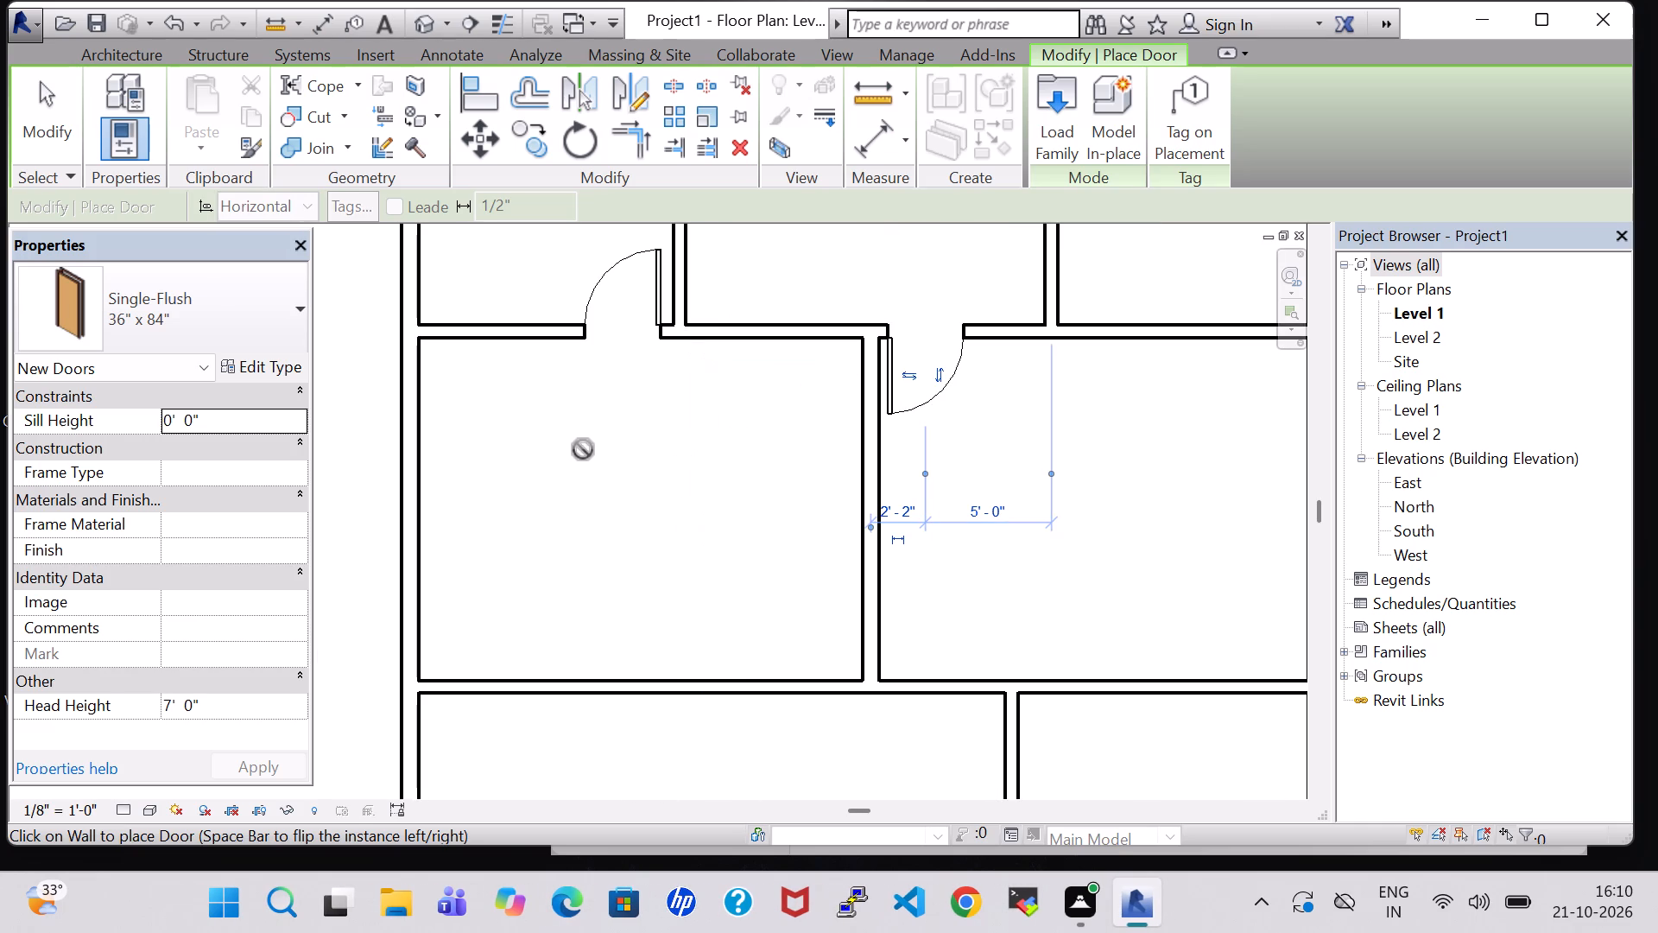
{"action": "scroll", "coordinate": [583, 449], "scroll_direction": "down", "scroll_amount": 3}
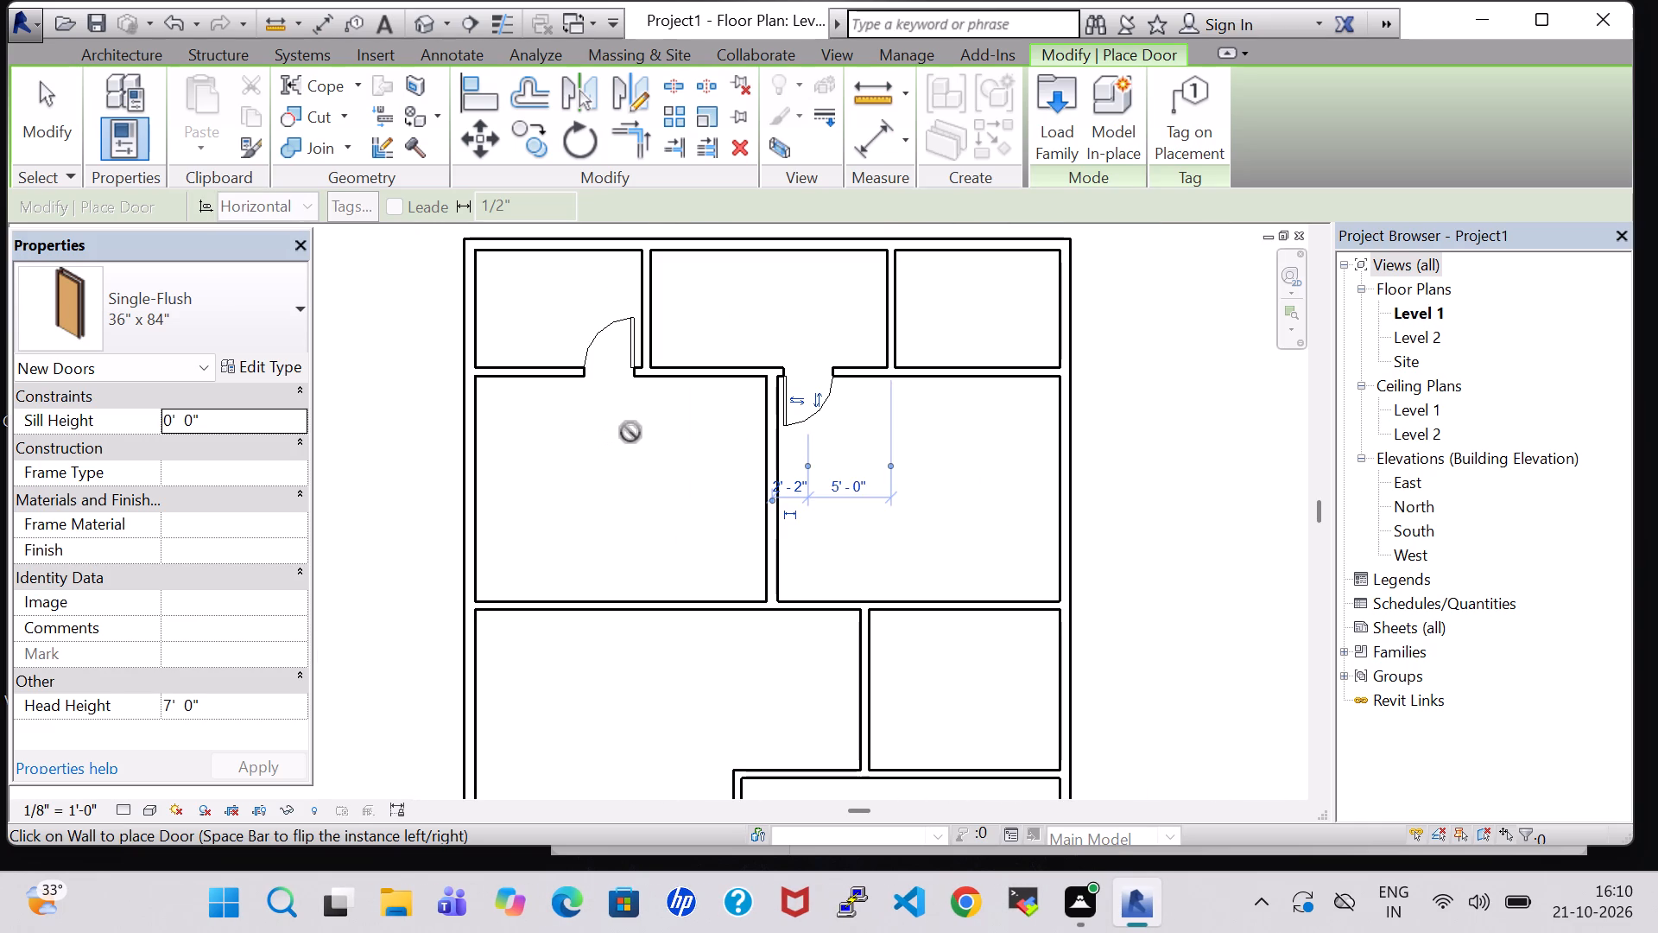
{"action": "key", "text": "Escape"}
{"action": "key", "text": "Escape"}
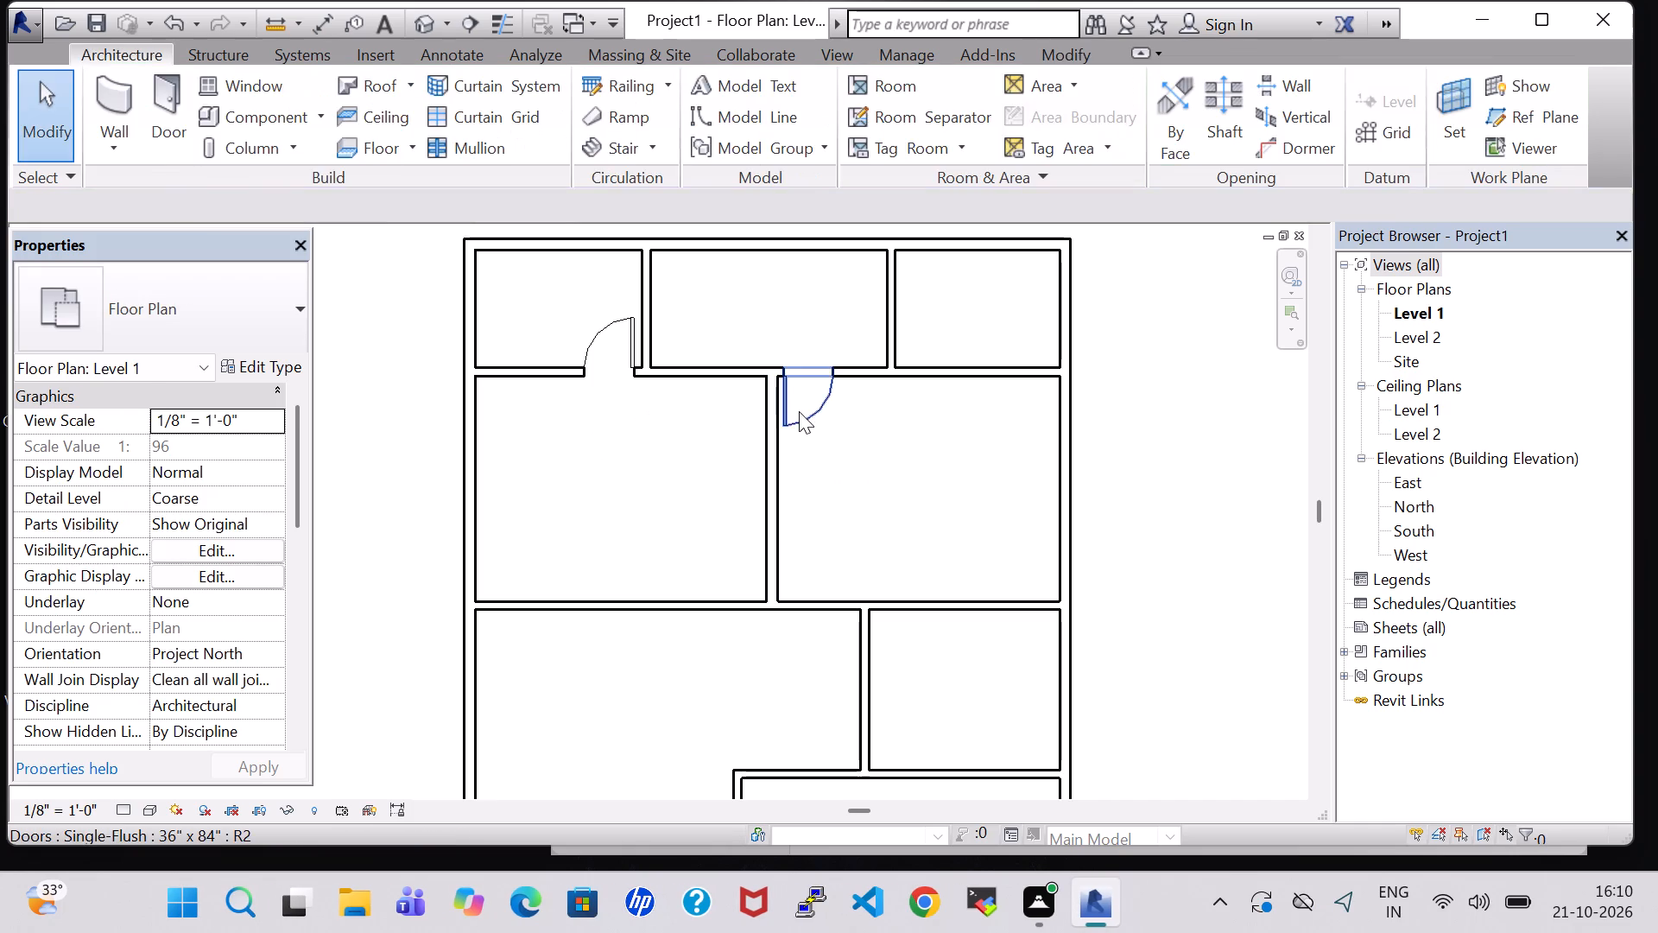
Change the door between the top middle room and the right bedroom to the Single-Flush 30" x 80" type.
{"action": "left_click", "coordinate": [801, 409]}
{"action": "left_click", "coordinate": [207, 303]}
{"action": "scroll", "coordinate": [206, 407], "scroll_direction": "up", "scroll_amount": 2}
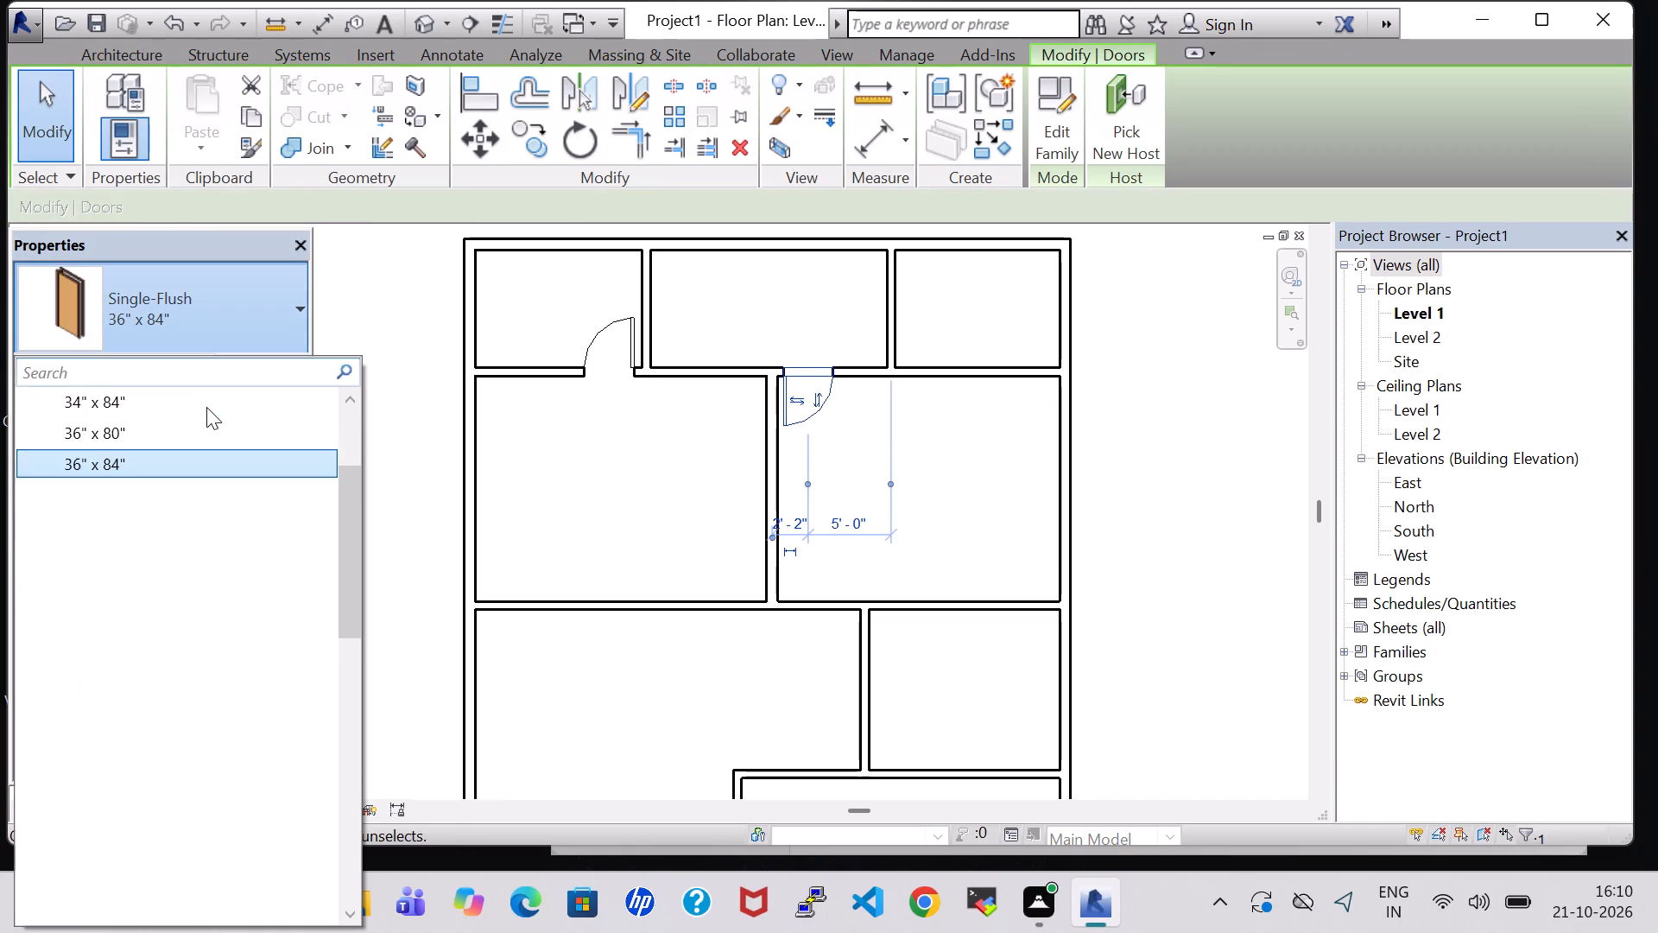
{"action": "scroll", "coordinate": [206, 407], "scroll_direction": "up", "scroll_amount": 3}
{"action": "left_click", "coordinate": [206, 444]}
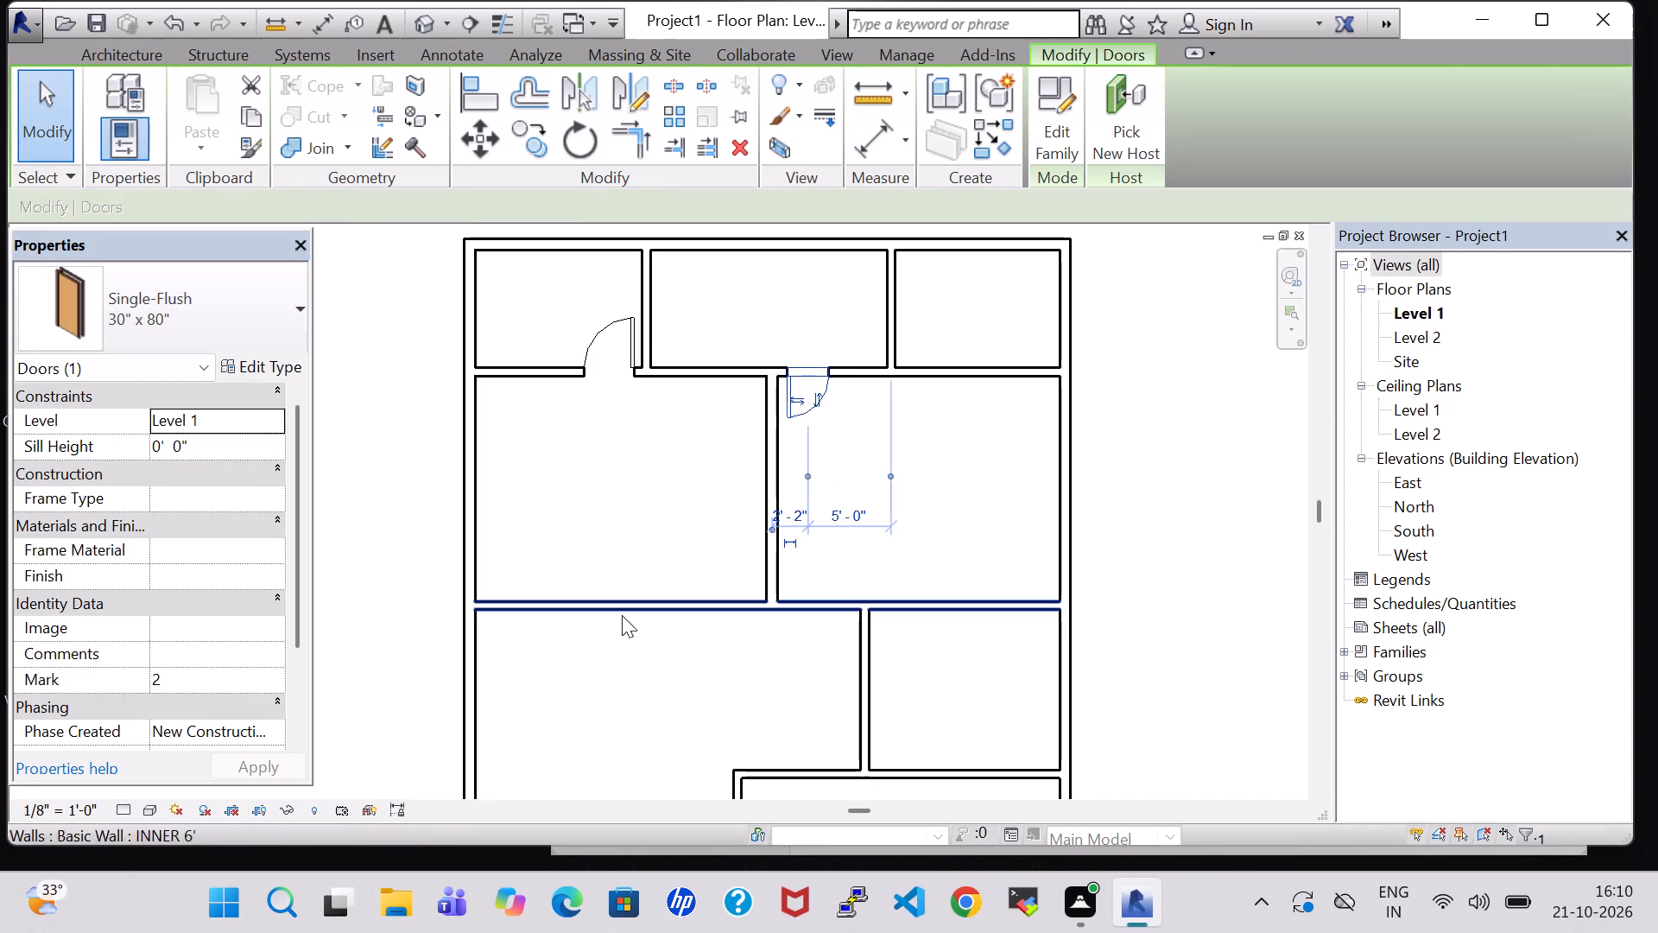
{"action": "left_click", "coordinate": [949, 519]}
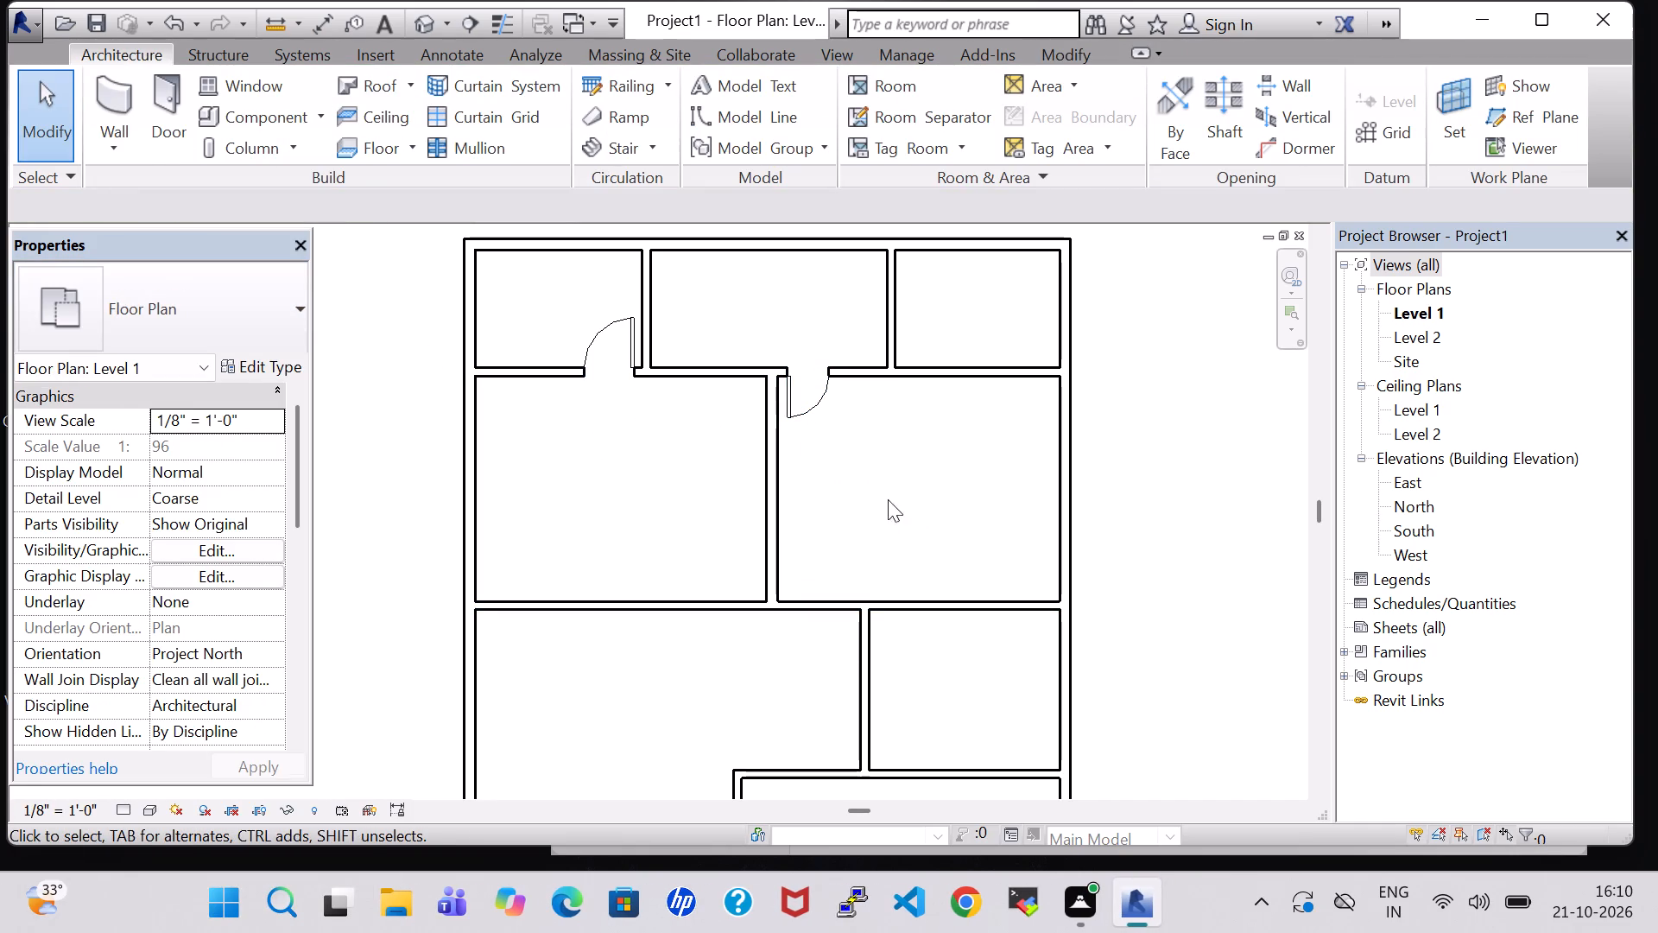
Place a Single-Flush 30" x 80" door in the top-right room's bottom wall beside its left partition, hinged on the left and swinging into that room.
{"action": "left_click", "coordinate": [159, 119]}
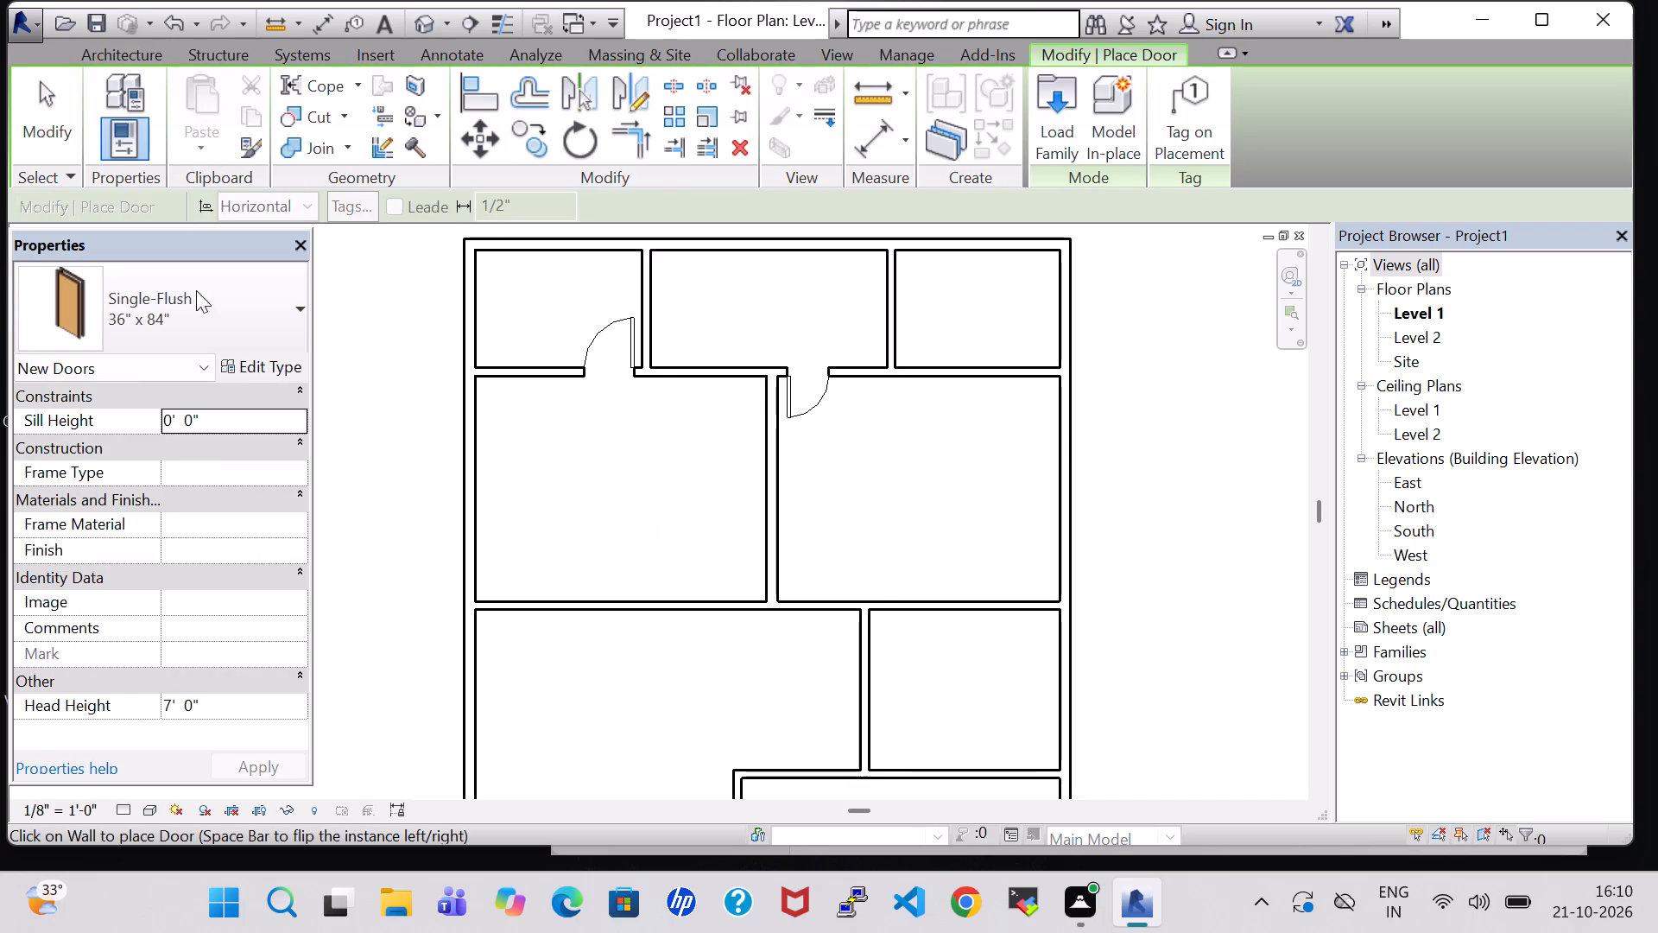
{"action": "left_click", "coordinate": [161, 291]}
{"action": "left_click", "coordinate": [214, 455]}
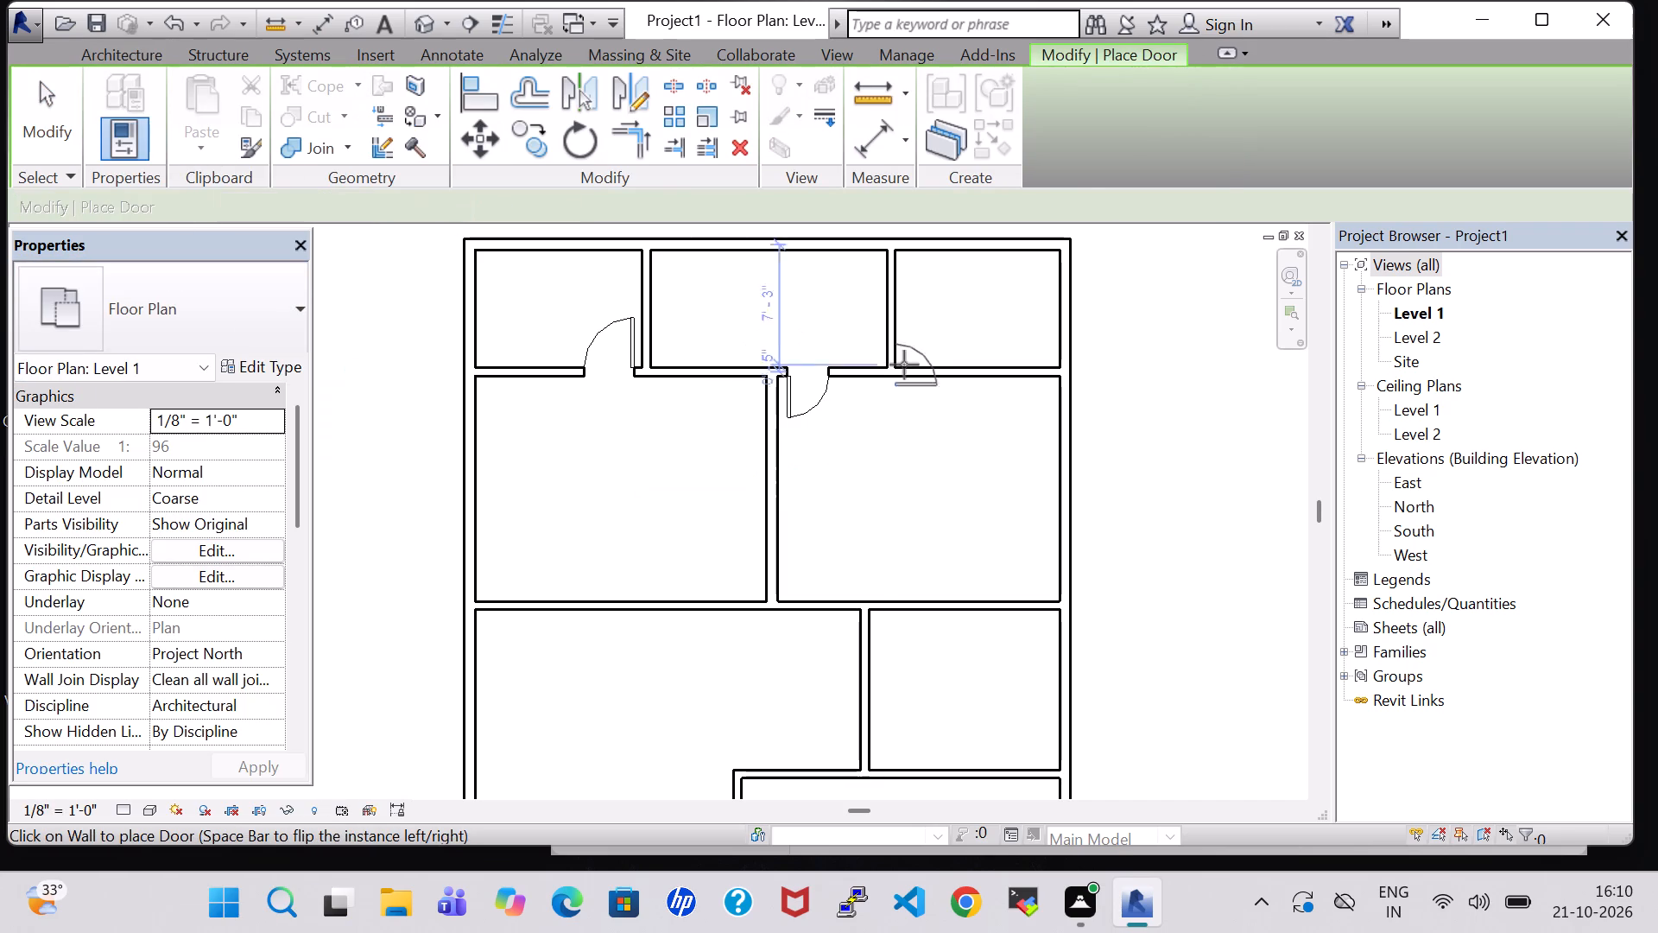
{"action": "key", "text": "space"}
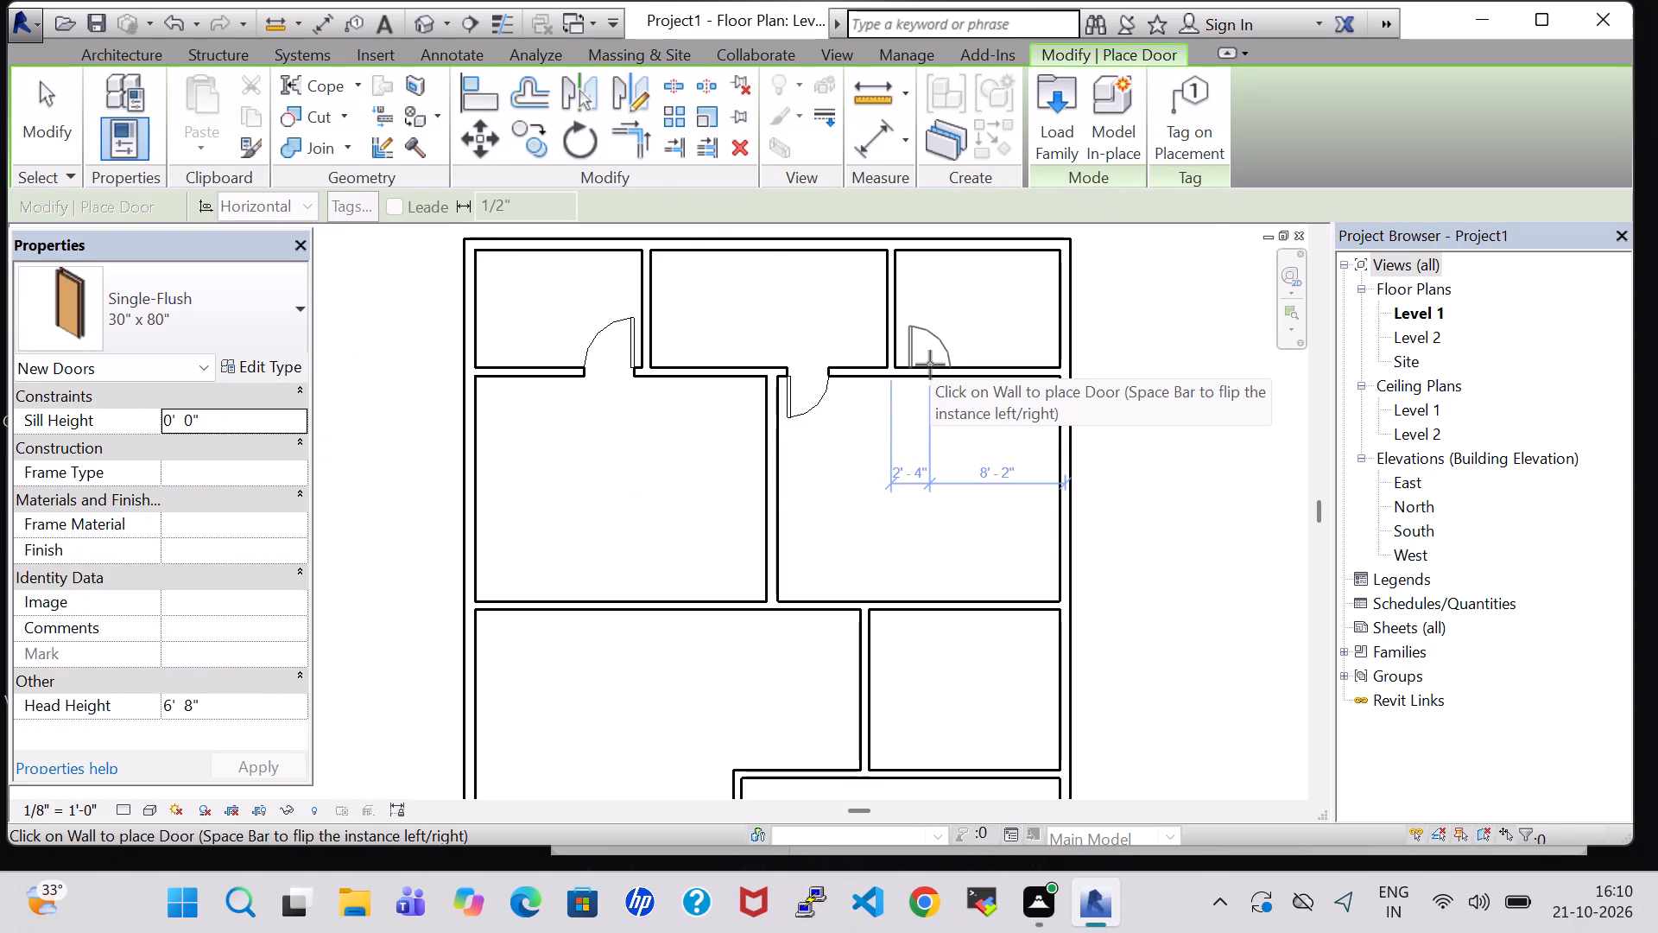
{"action": "scroll", "coordinate": [923, 365], "scroll_direction": "up", "scroll_amount": 2}
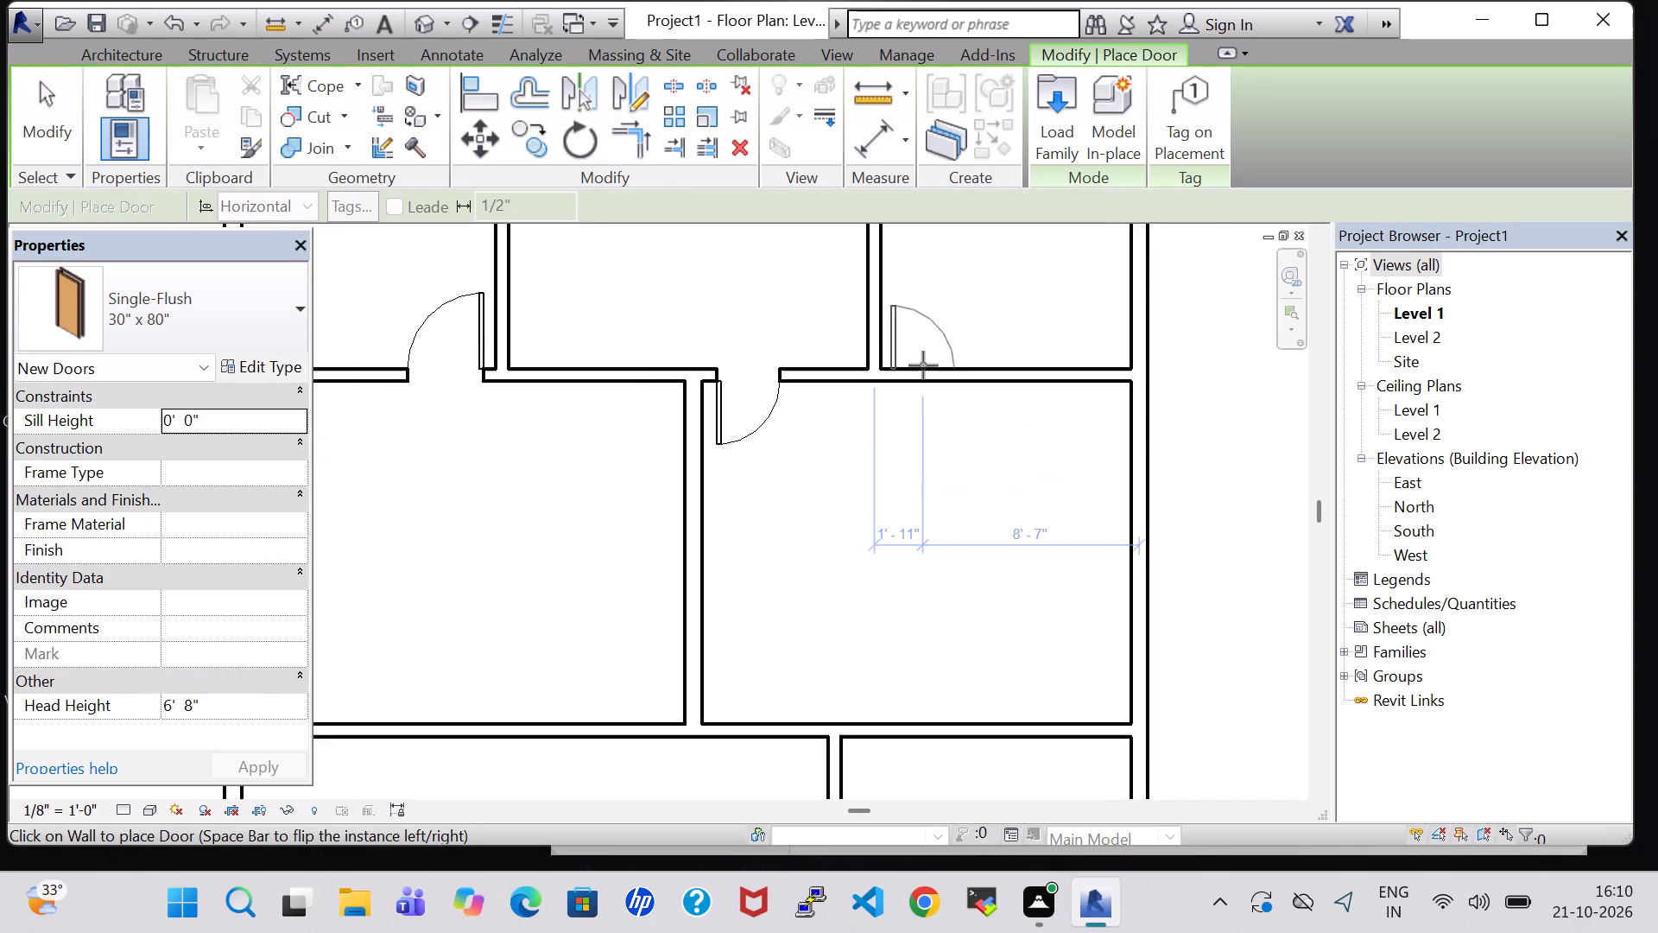
{"action": "scroll", "coordinate": [923, 365], "scroll_direction": "up", "scroll_amount": 5}
{"action": "left_click", "coordinate": [913, 369]}
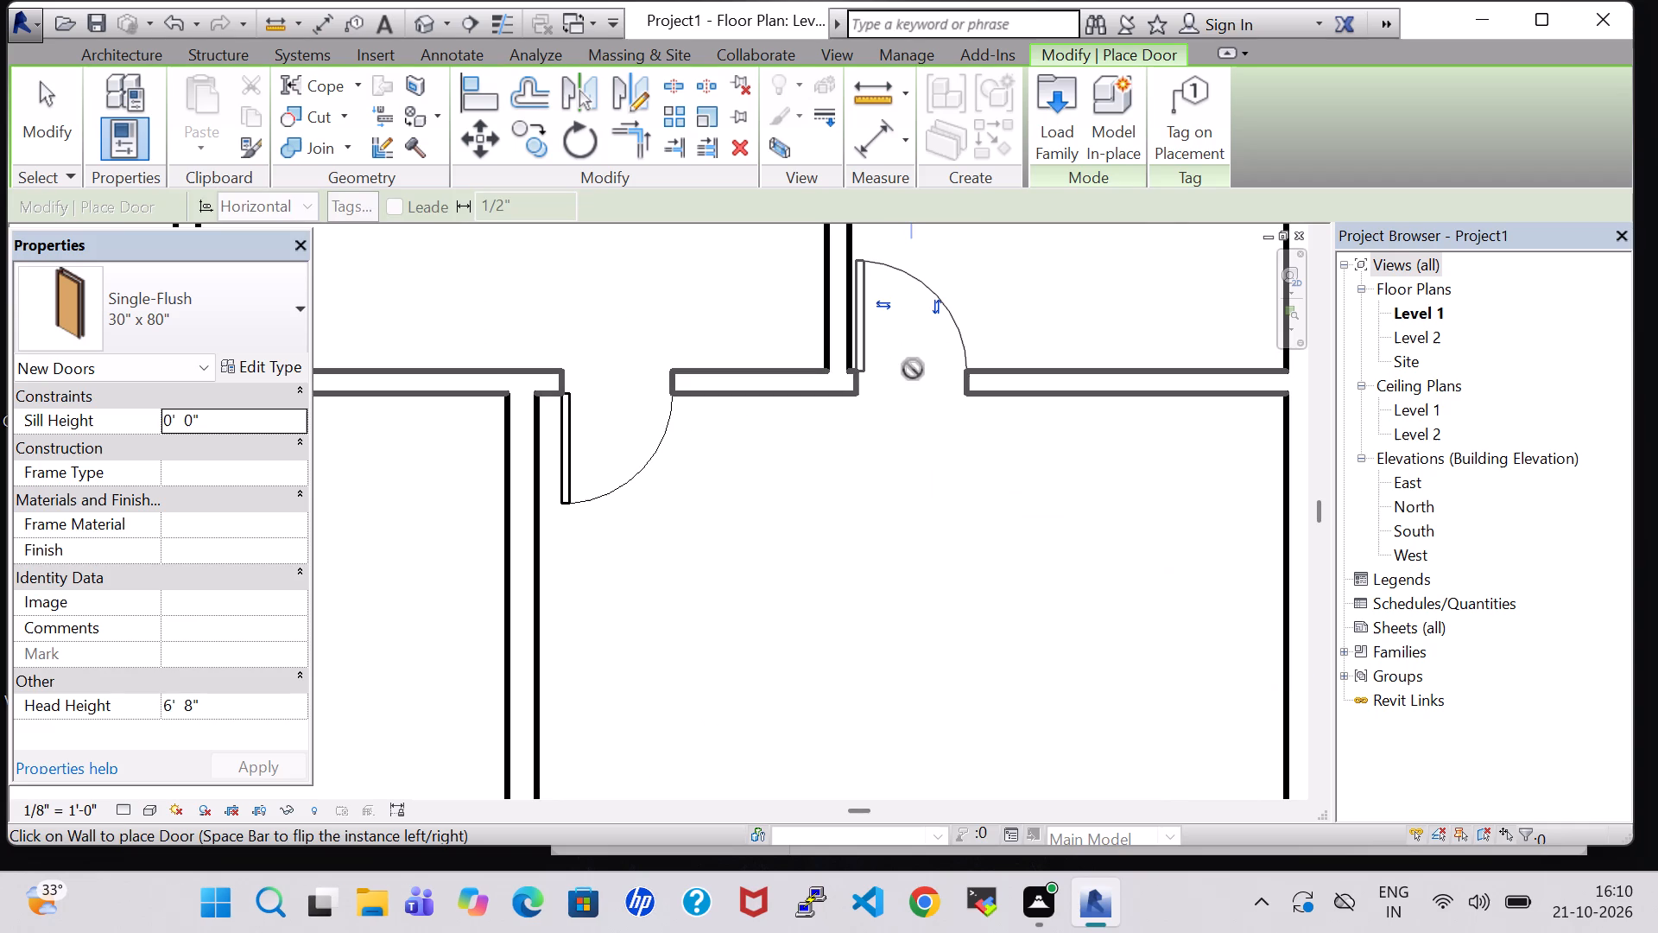
{"action": "scroll", "coordinate": [911, 378], "scroll_direction": "down", "scroll_amount": 5}
{"action": "key", "text": "Escape"}
{"action": "key", "text": "Escape"}
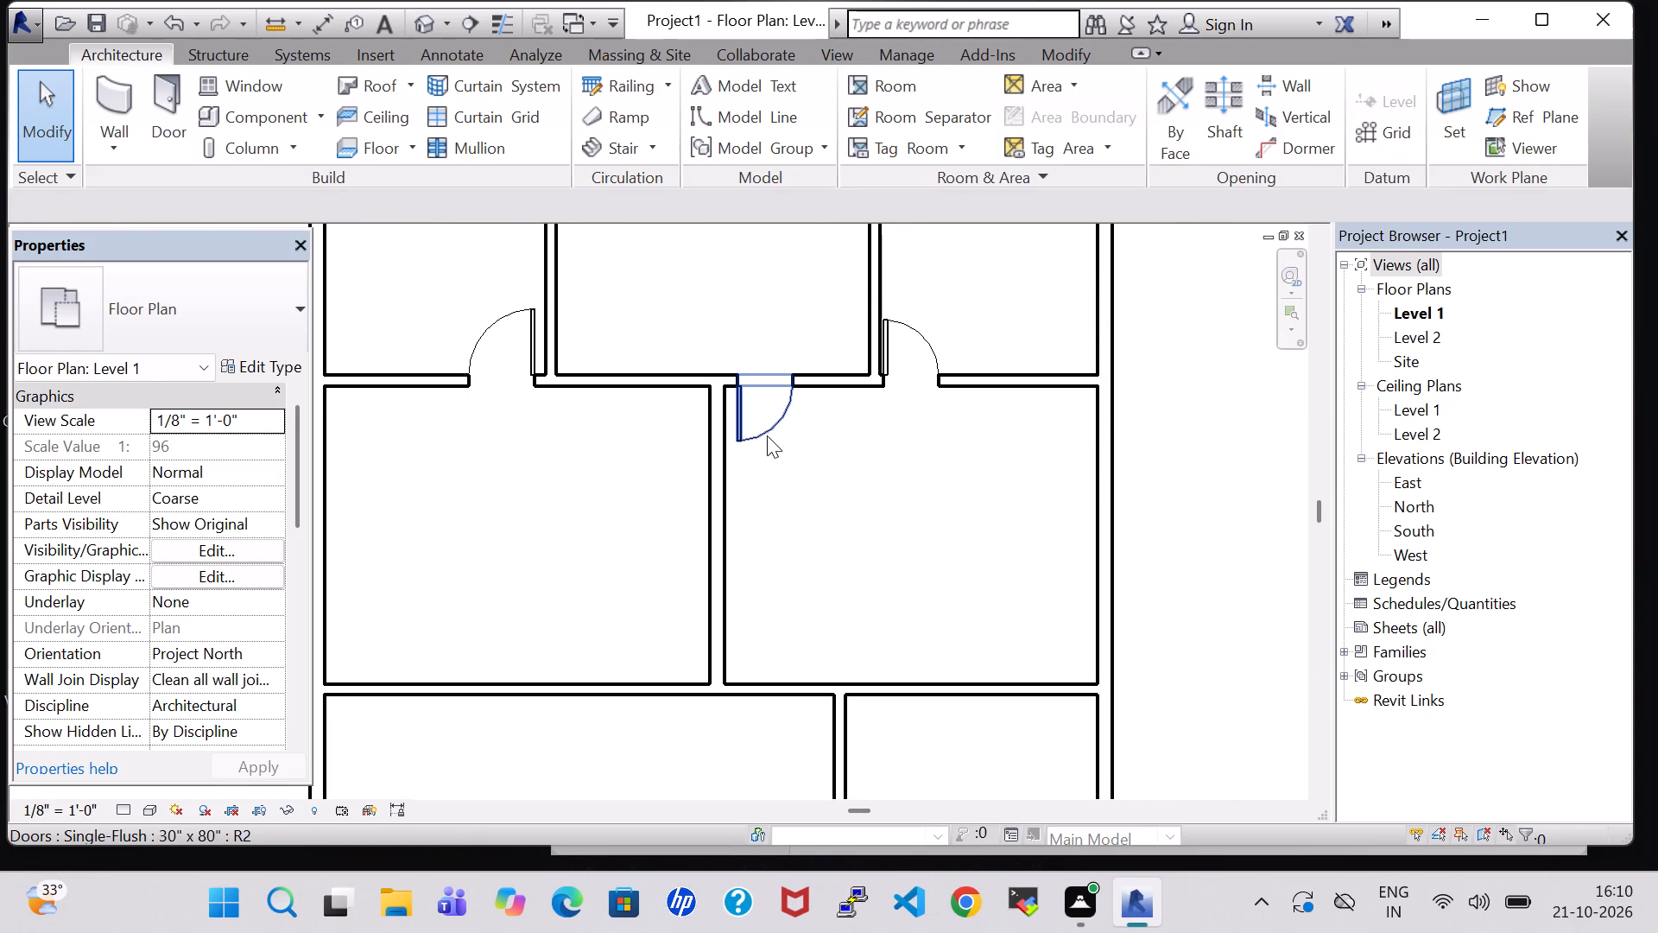
Place two Single-Flush 34" x 84" doors in the bedrooms' bottom wall, about 2'-2" left and 2'-0" right of their partition, mirrored and swinging into the bedrooms.
{"action": "left_click", "coordinate": [156, 112]}
{"action": "left_click", "coordinate": [225, 323]}
{"action": "left_click", "coordinate": [209, 588]}
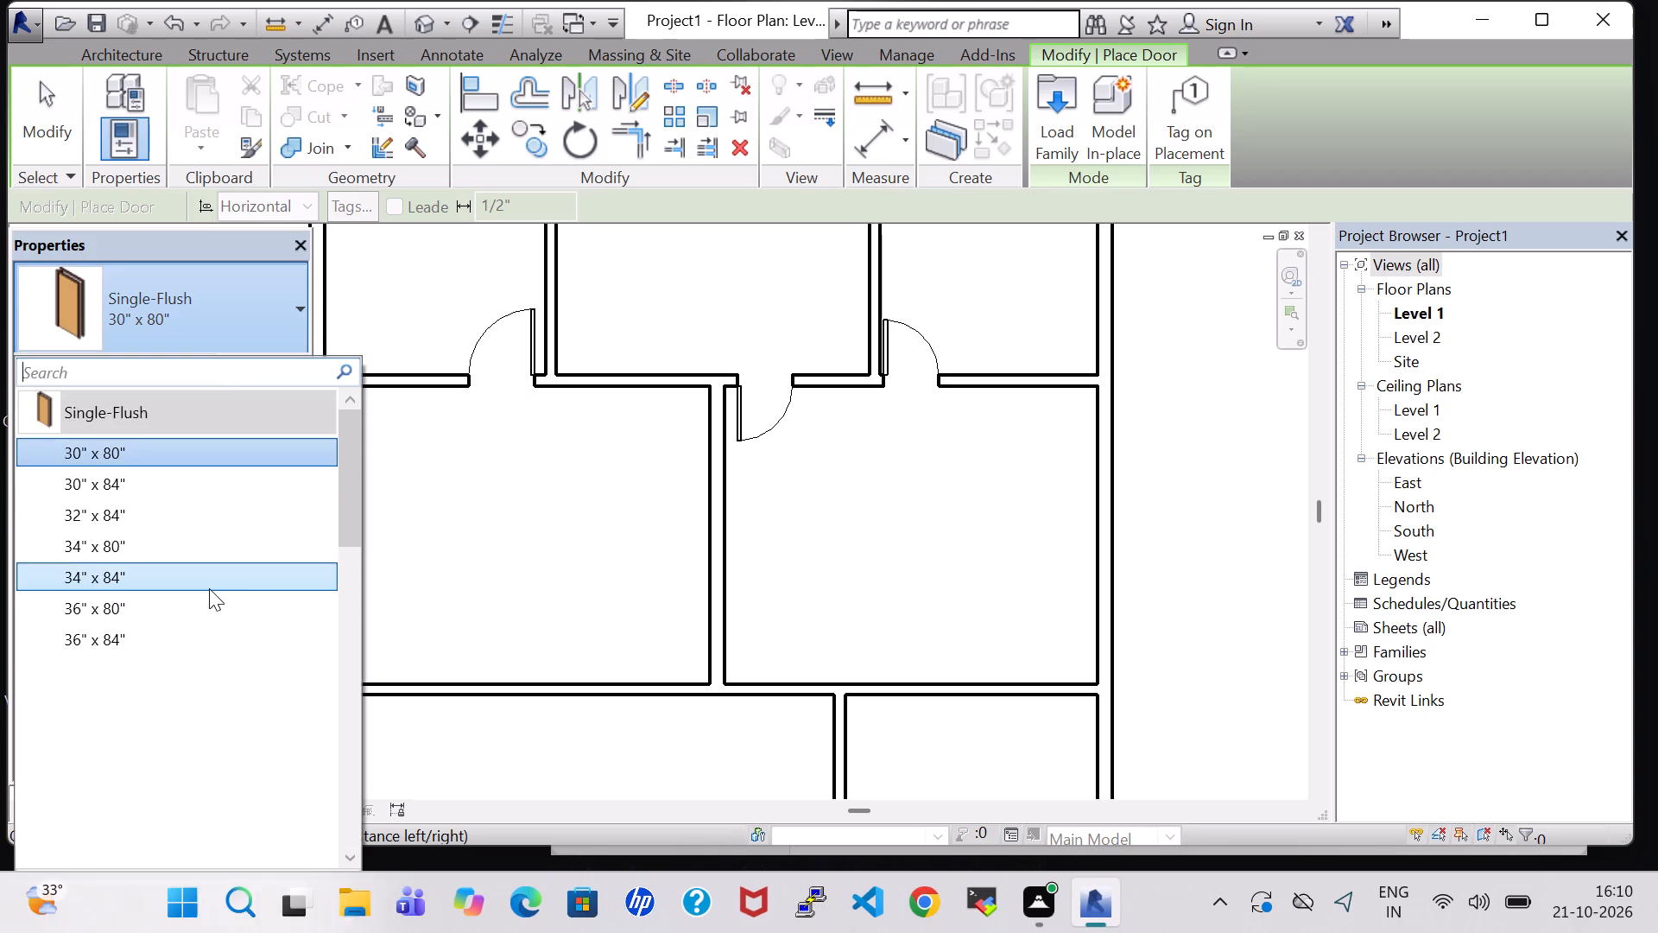
{"action": "left_click", "coordinate": [669, 676]}
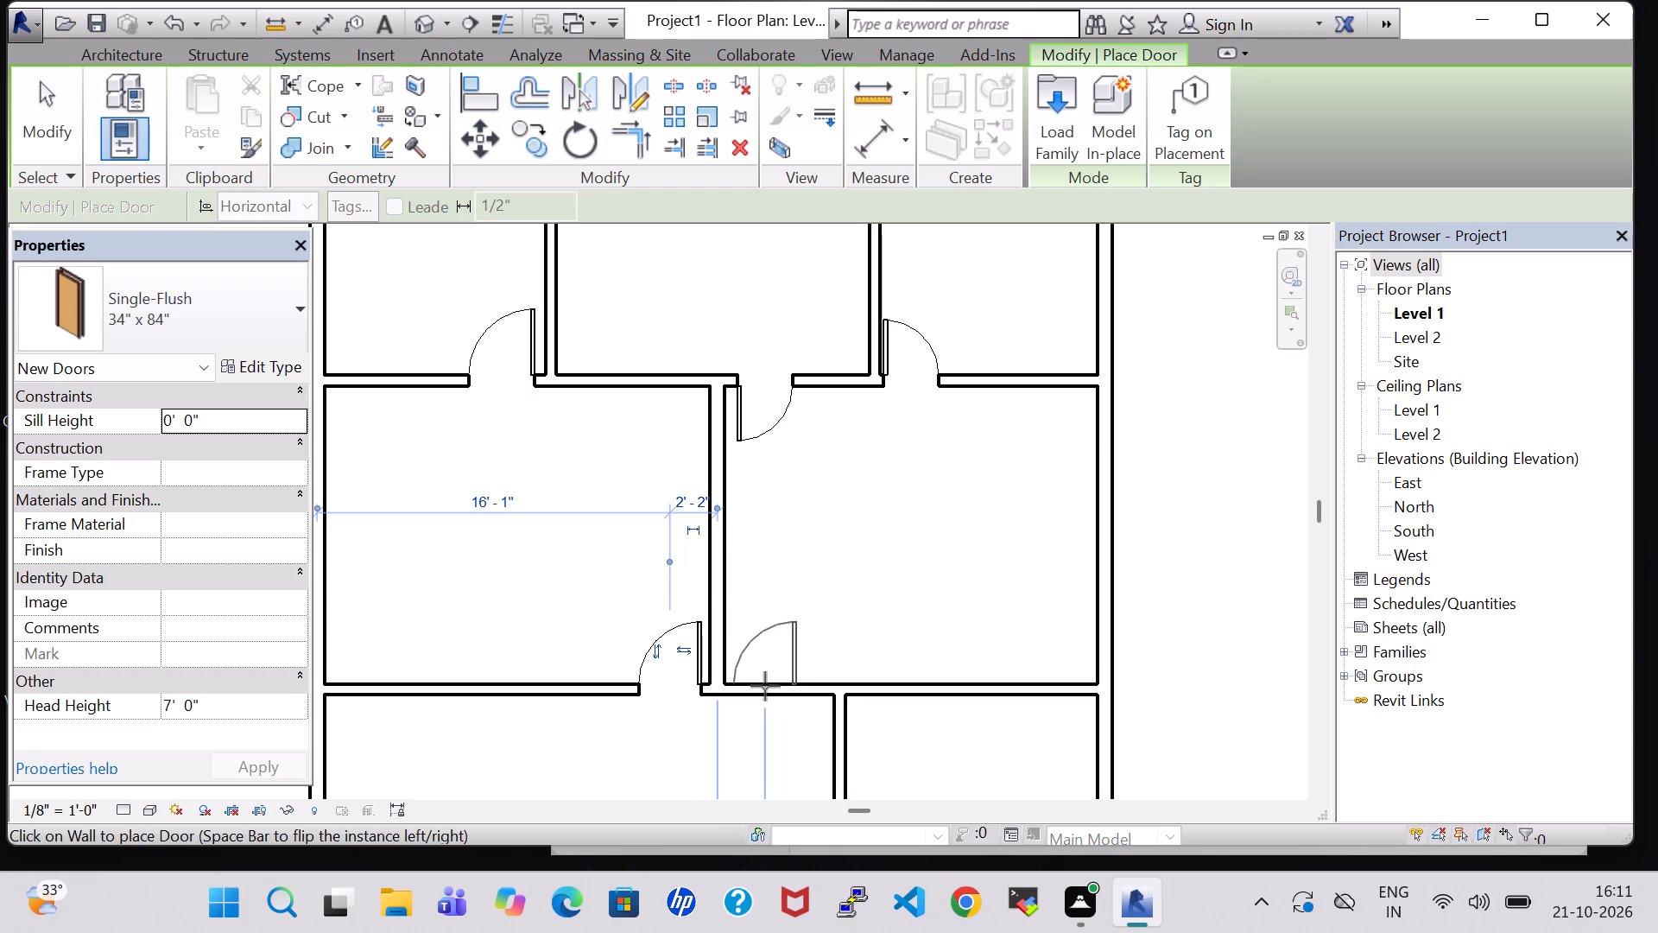
{"action": "key", "text": "space"}
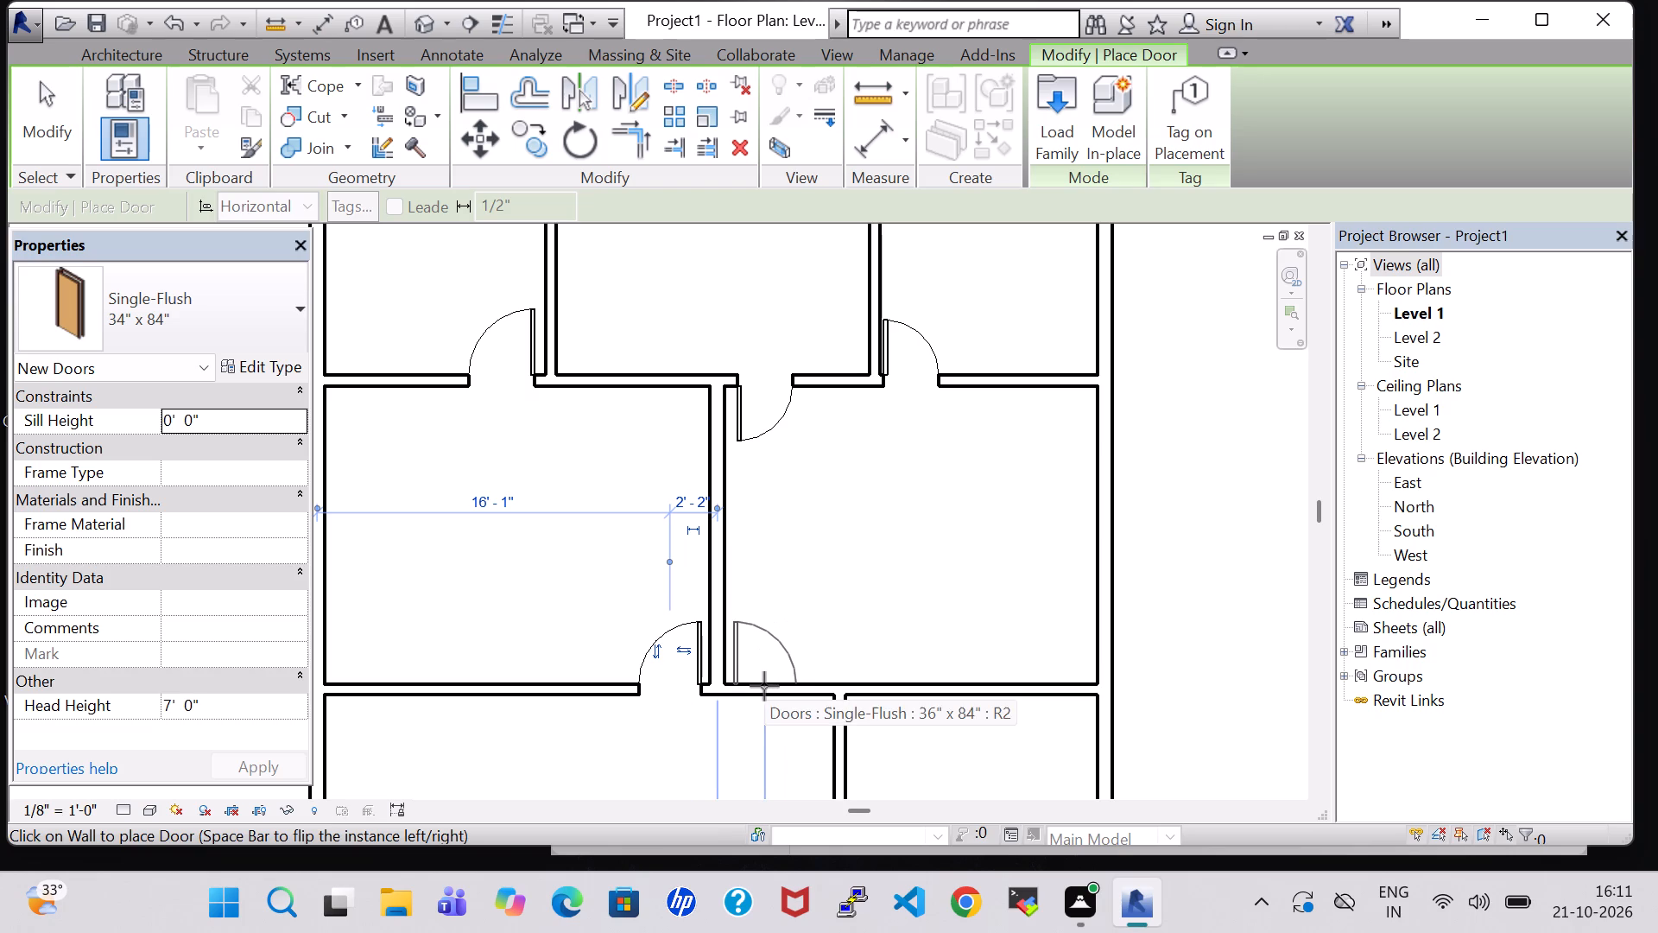
{"action": "left_click", "coordinate": [761, 689]}
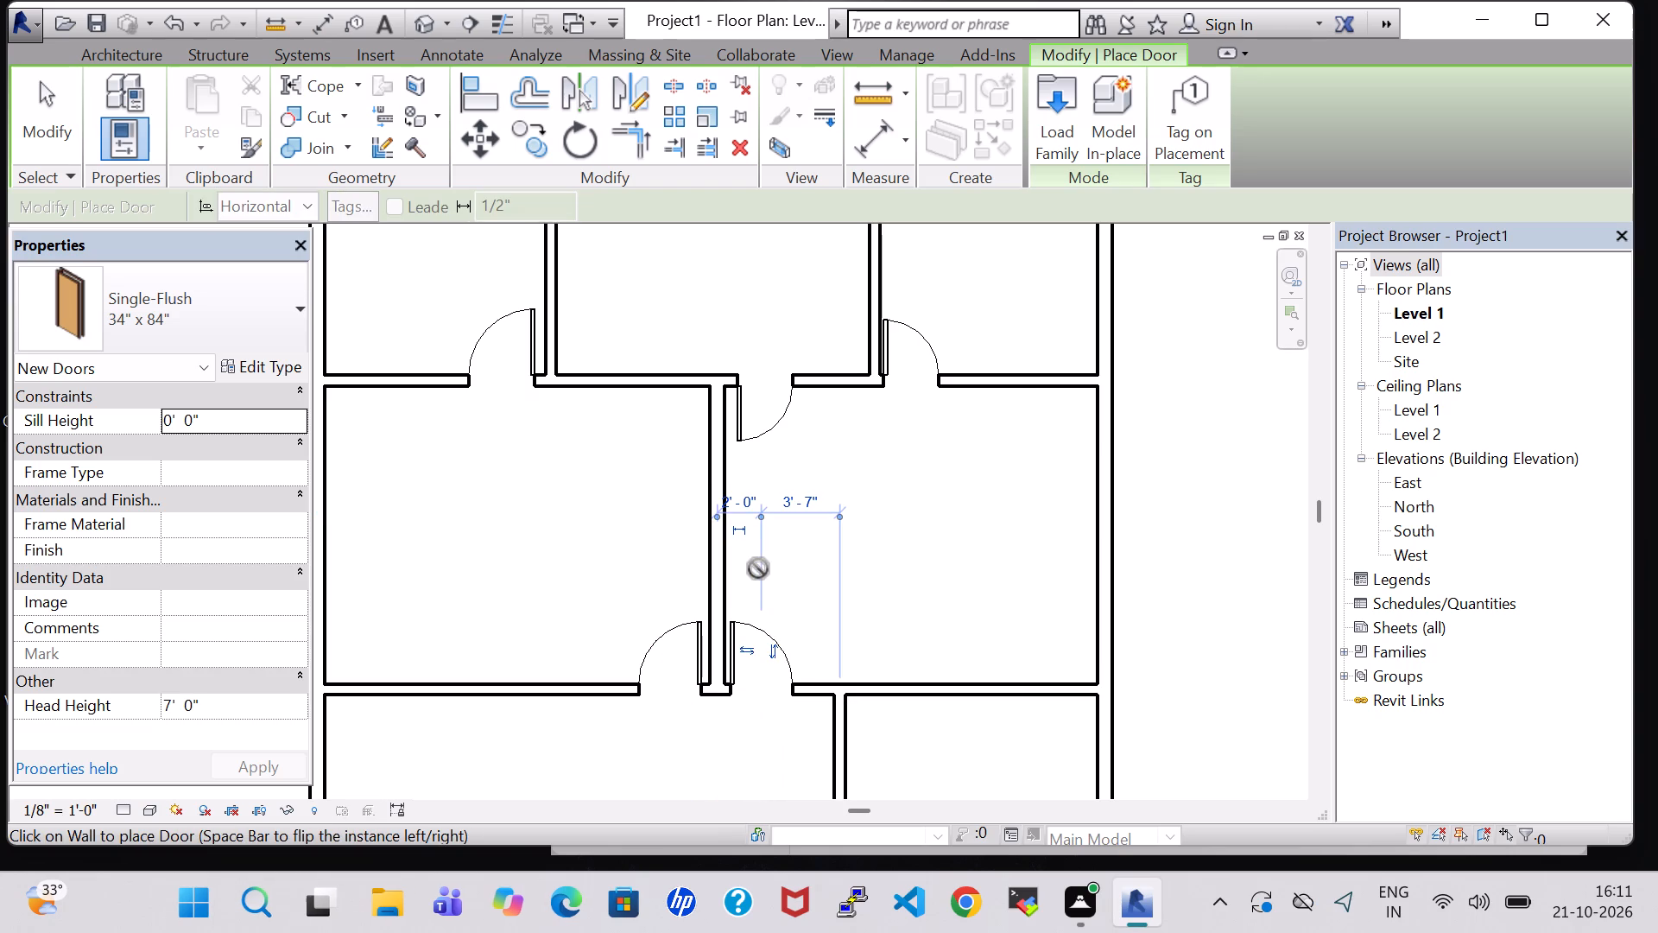
{"action": "key", "text": "Escape"}
{"action": "key", "text": "Escape"}
{"action": "scroll", "coordinate": [806, 524], "scroll_direction": "down", "scroll_amount": 2}
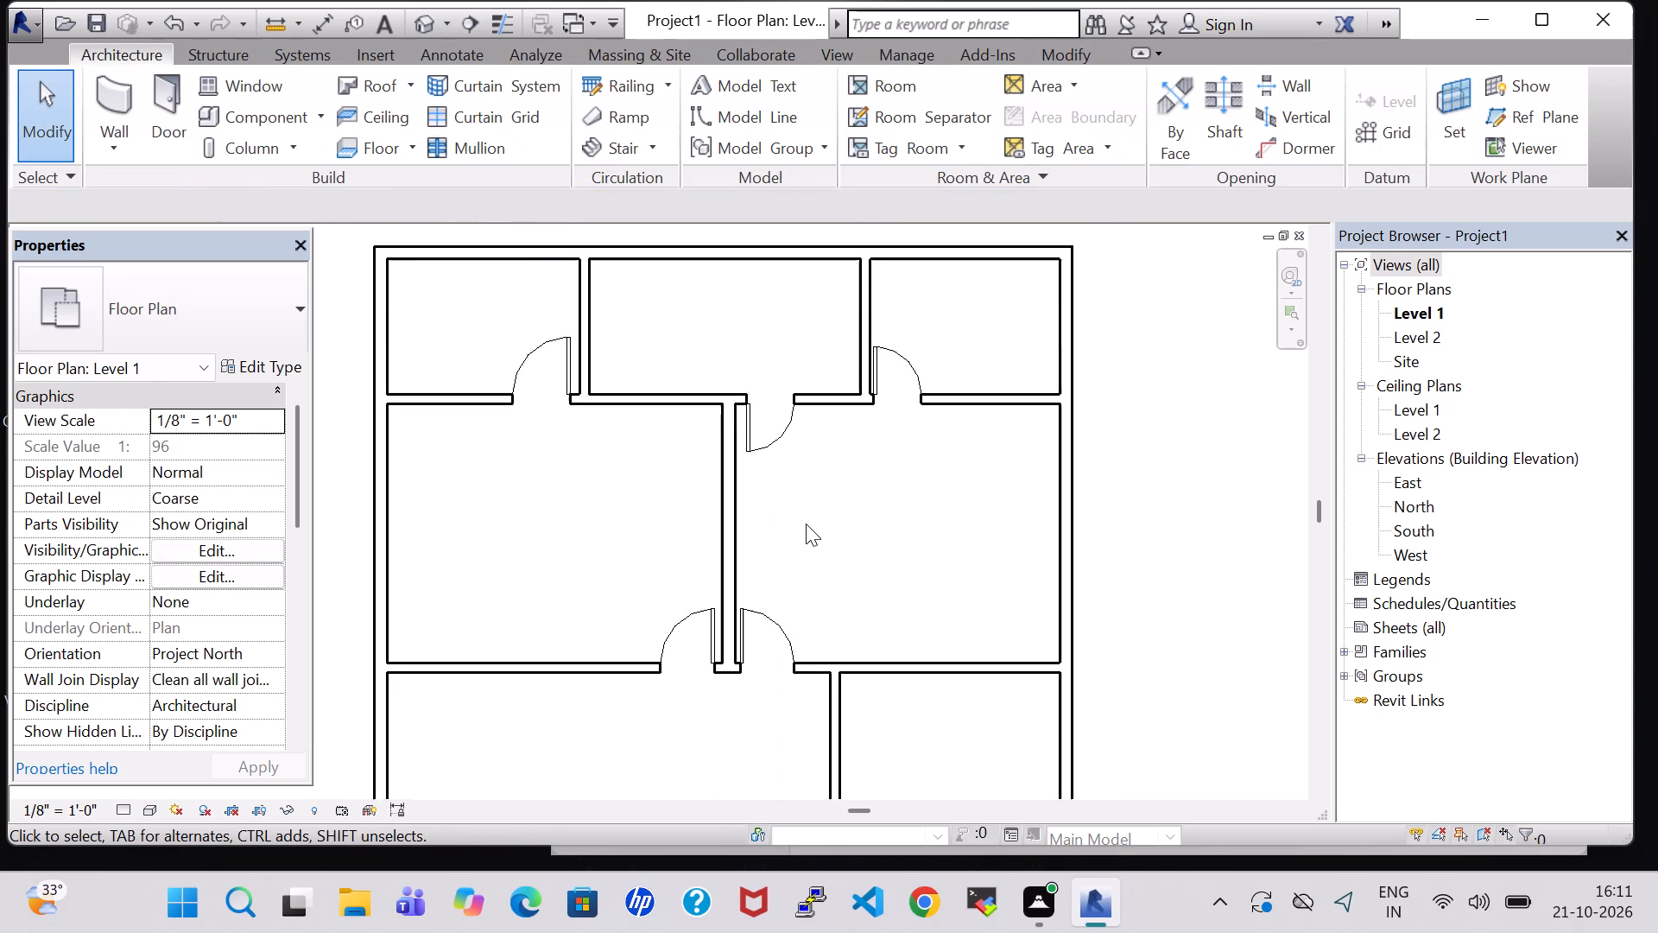
{"action": "scroll", "coordinate": [806, 524], "scroll_direction": "down", "scroll_amount": 2}
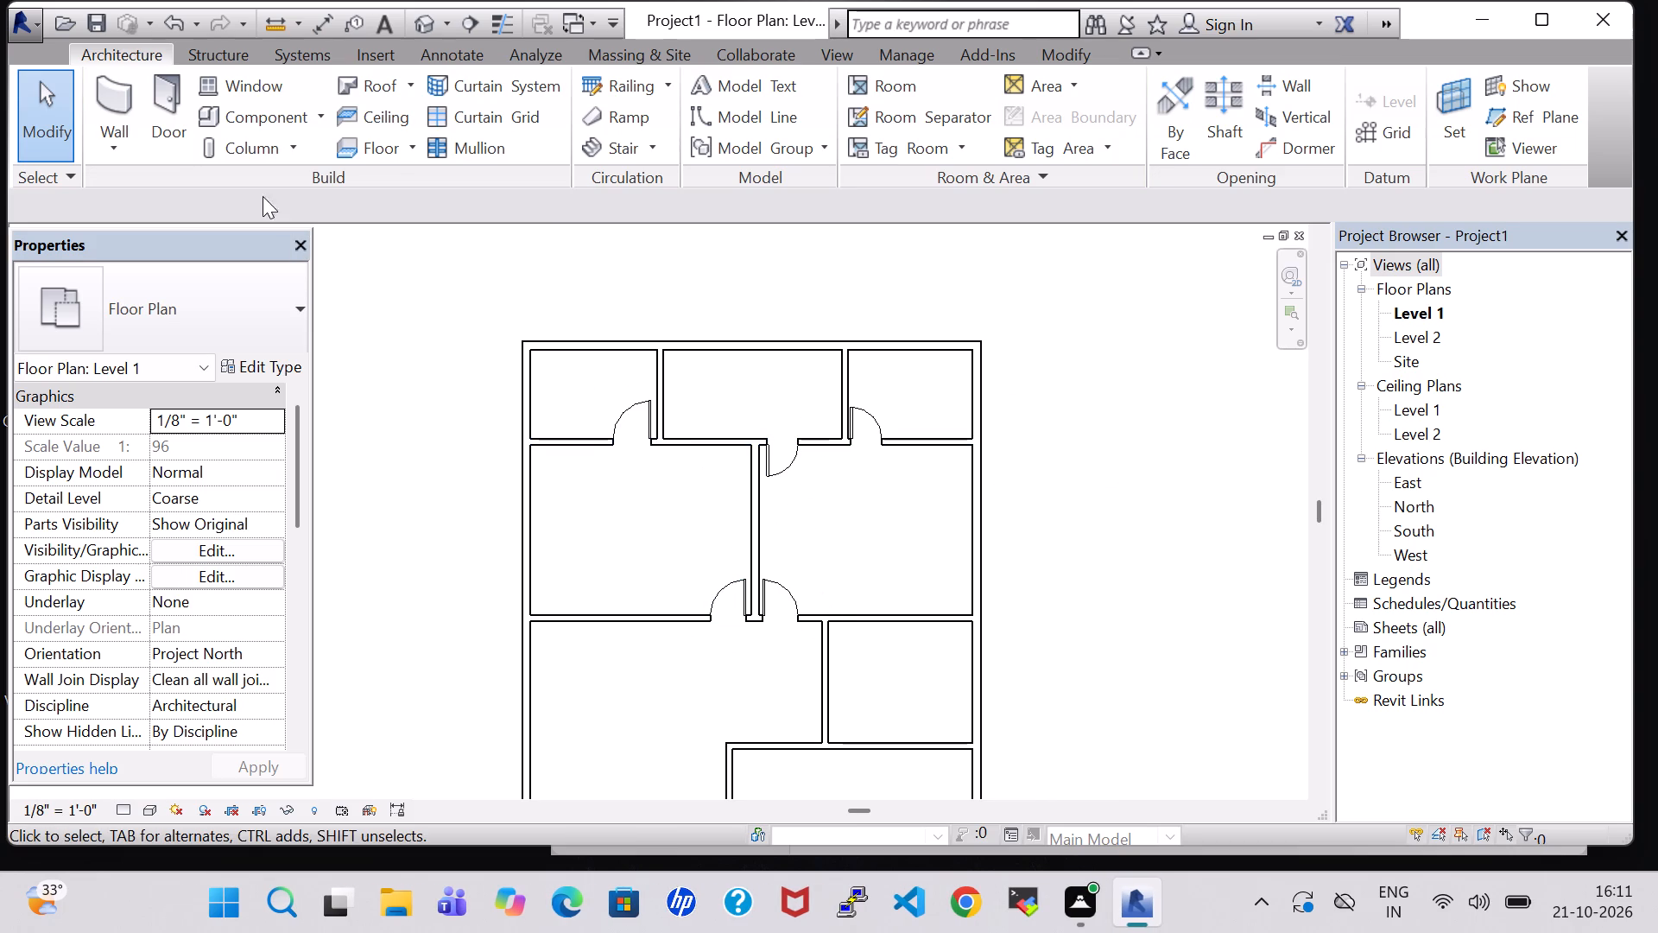
Place a Single-Flush 30" x 80" door midway along the left wall of the room below the right bedroom, about 5'-1" from each end, swinging inward.
{"action": "left_click", "coordinate": [133, 80]}
{"action": "left_click", "coordinate": [89, 55]}
{"action": "left_click", "coordinate": [178, 120]}
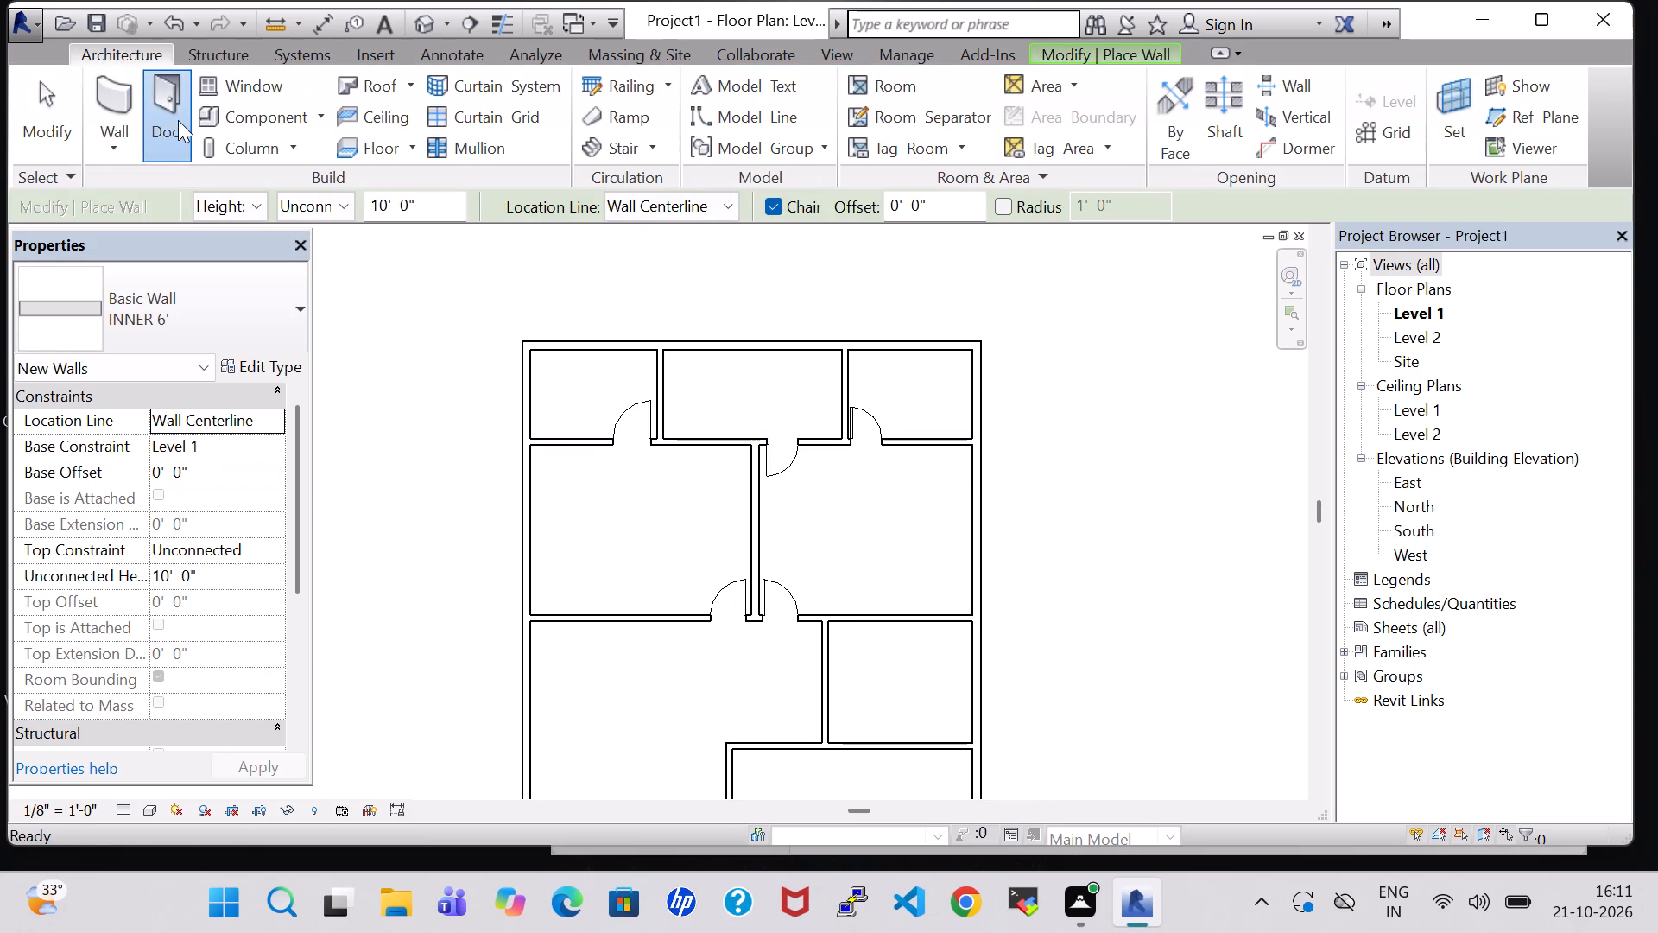
{"action": "left_click", "coordinate": [244, 277]}
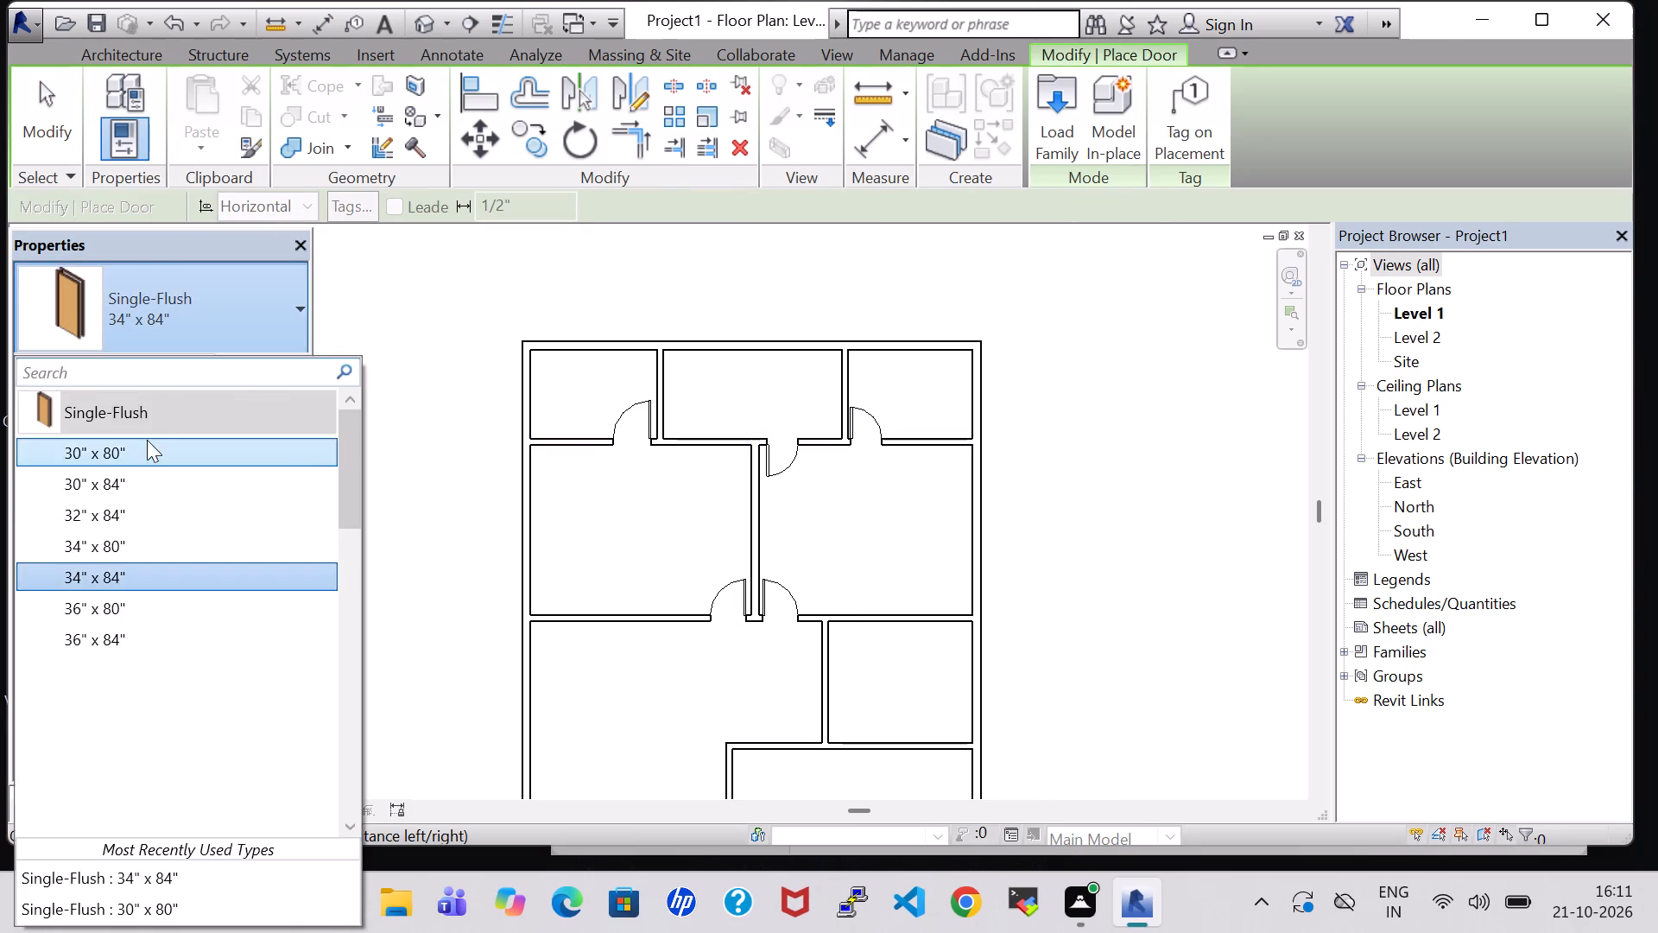
{"action": "left_click", "coordinate": [147, 440]}
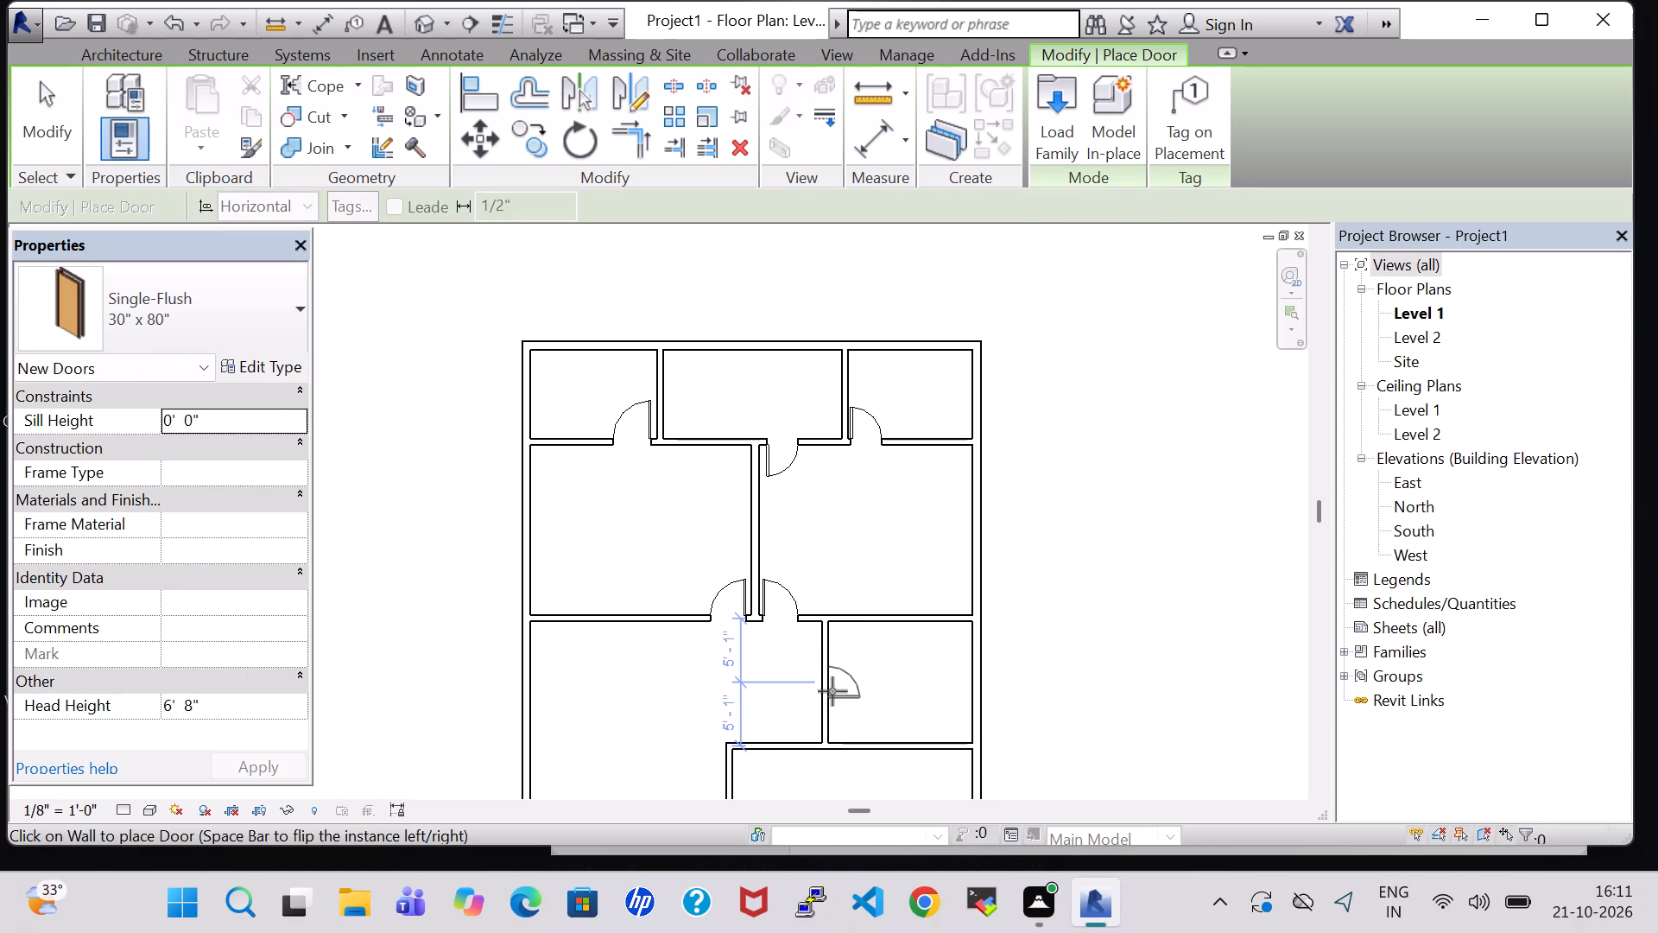
{"action": "left_click", "coordinate": [832, 691]}
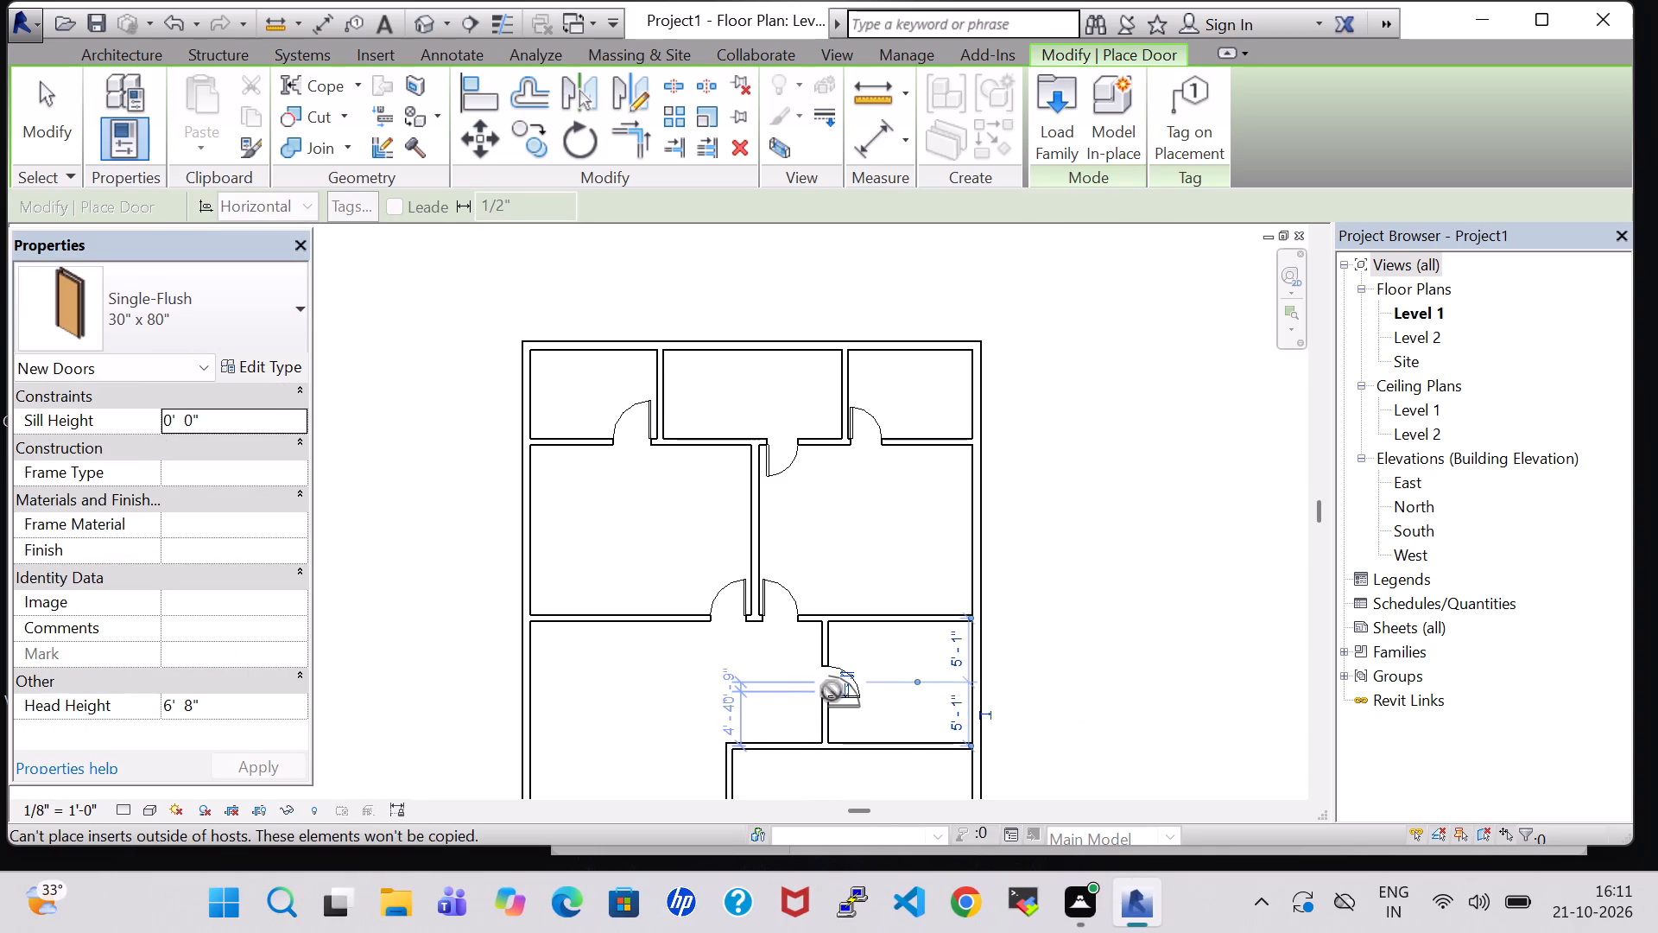
{"action": "key", "text": "Escape"}
{"action": "key", "text": "Escape"}
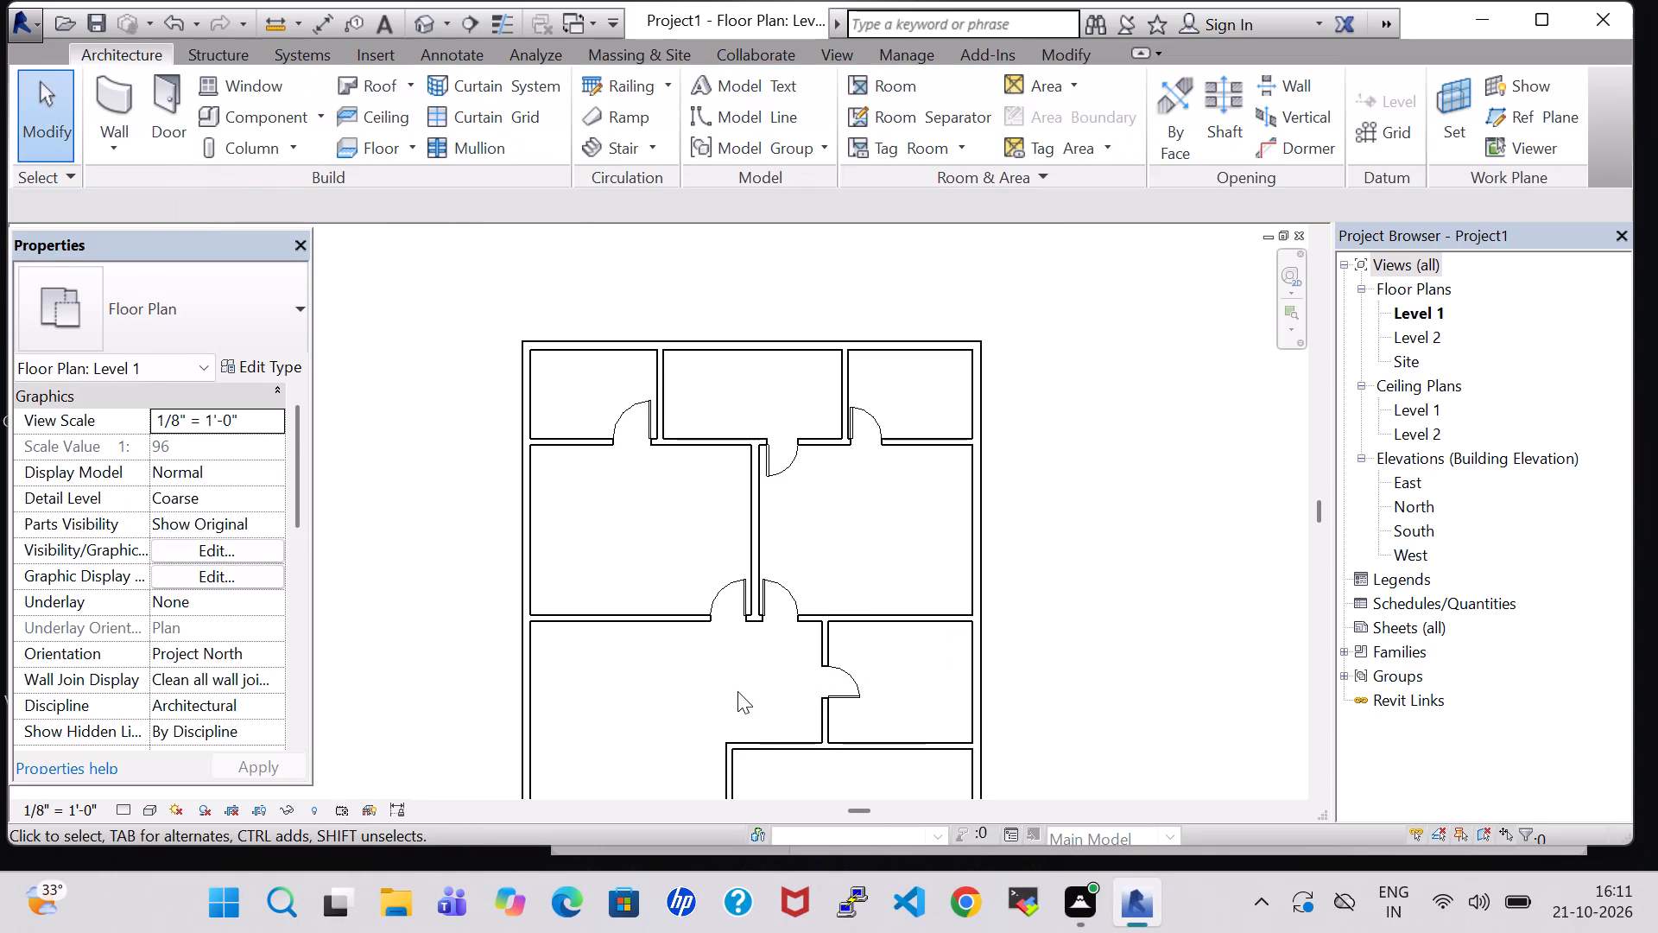
Place a Single-Flush 30" x 80" door in the small lower-left room's right wall, about 2'-2" below its top wall, swinging into the room.
{"action": "scroll", "coordinate": [737, 691], "scroll_direction": "down", "scroll_amount": 2}
{"action": "middle_click_drag", "start_coordinate": [737, 691], "coordinate": [722, 607]}
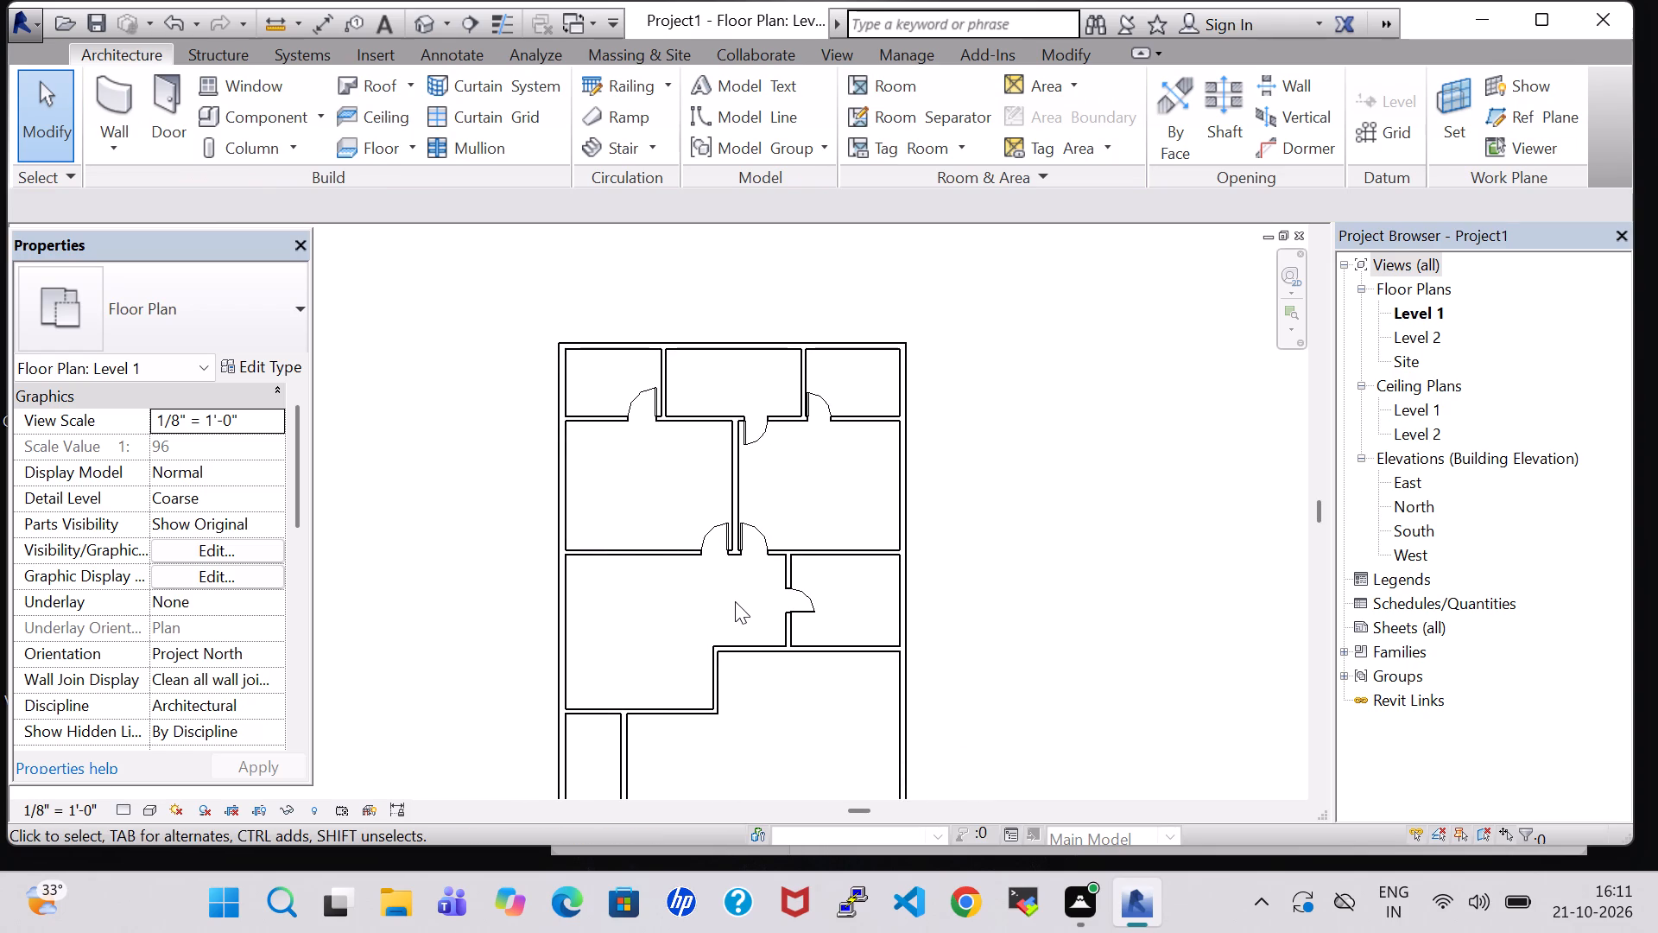
{"action": "left_click", "coordinate": [149, 105]}
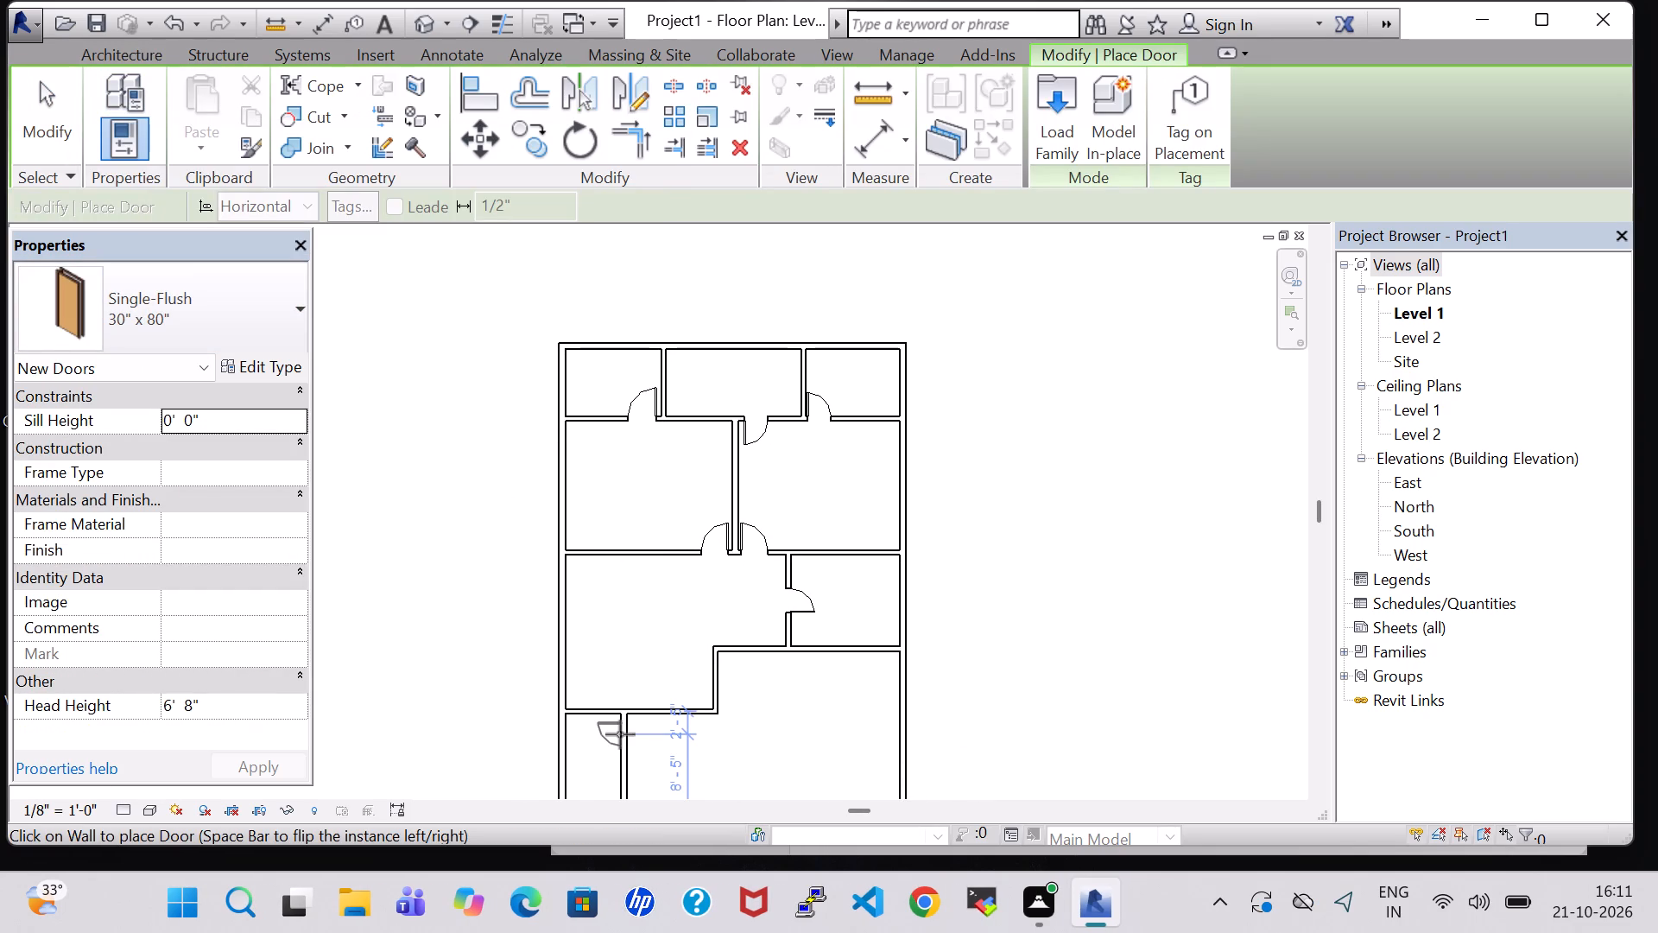
{"action": "scroll", "coordinate": [620, 734], "scroll_direction": "up", "scroll_amount": 3}
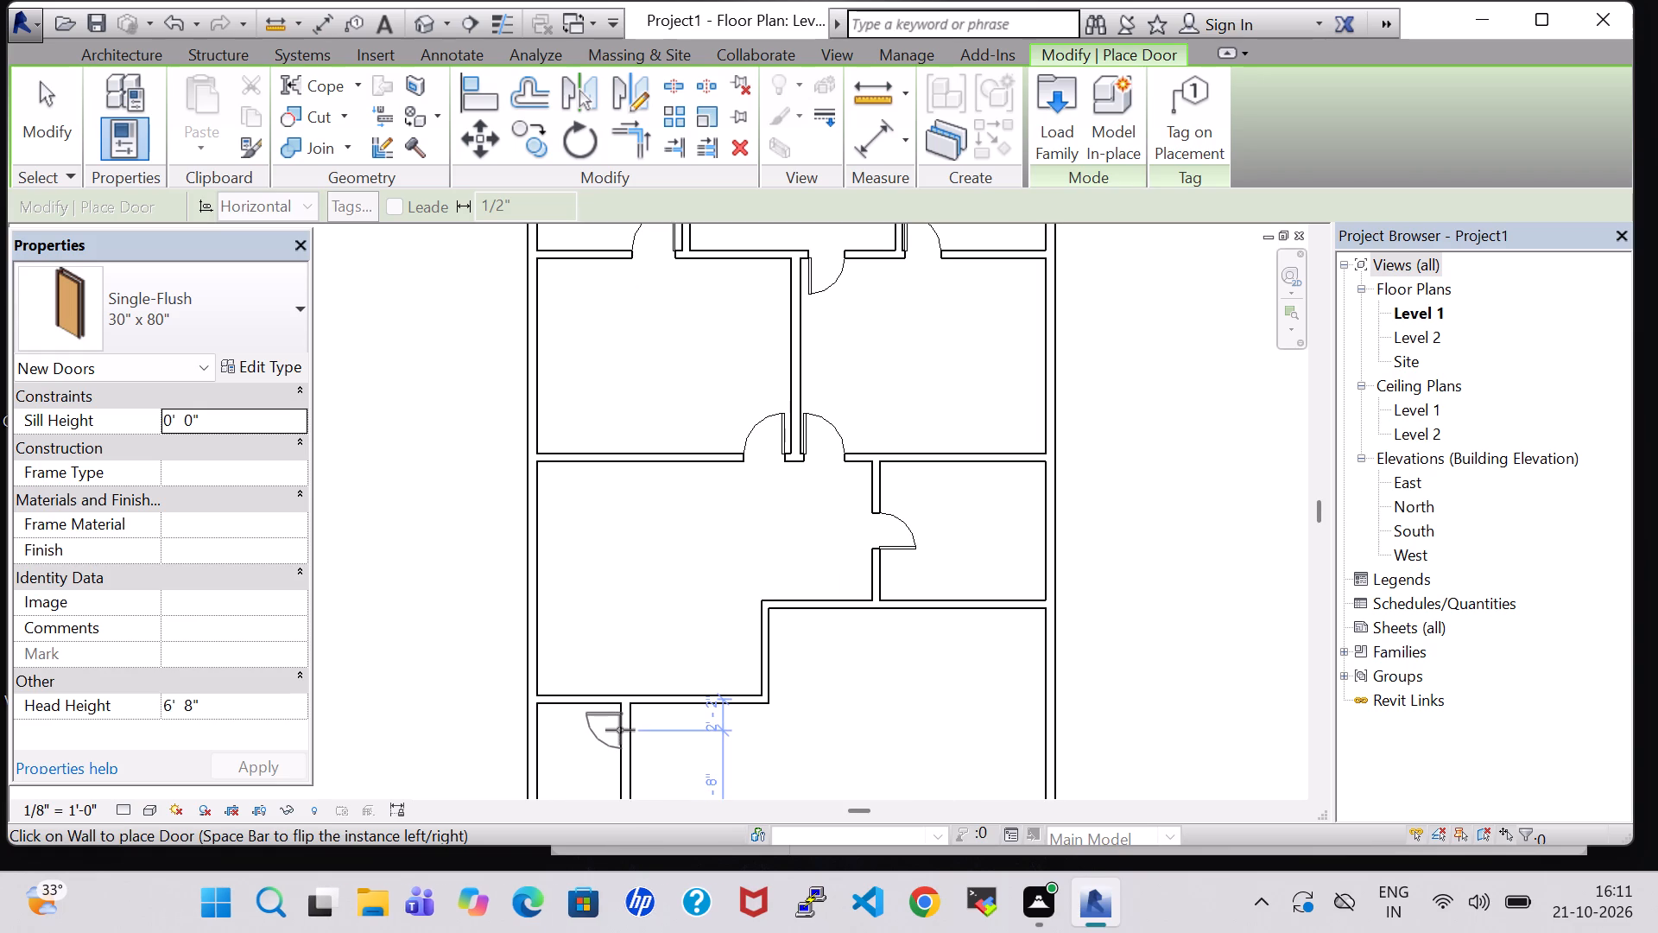
{"action": "left_click", "coordinate": [620, 730]}
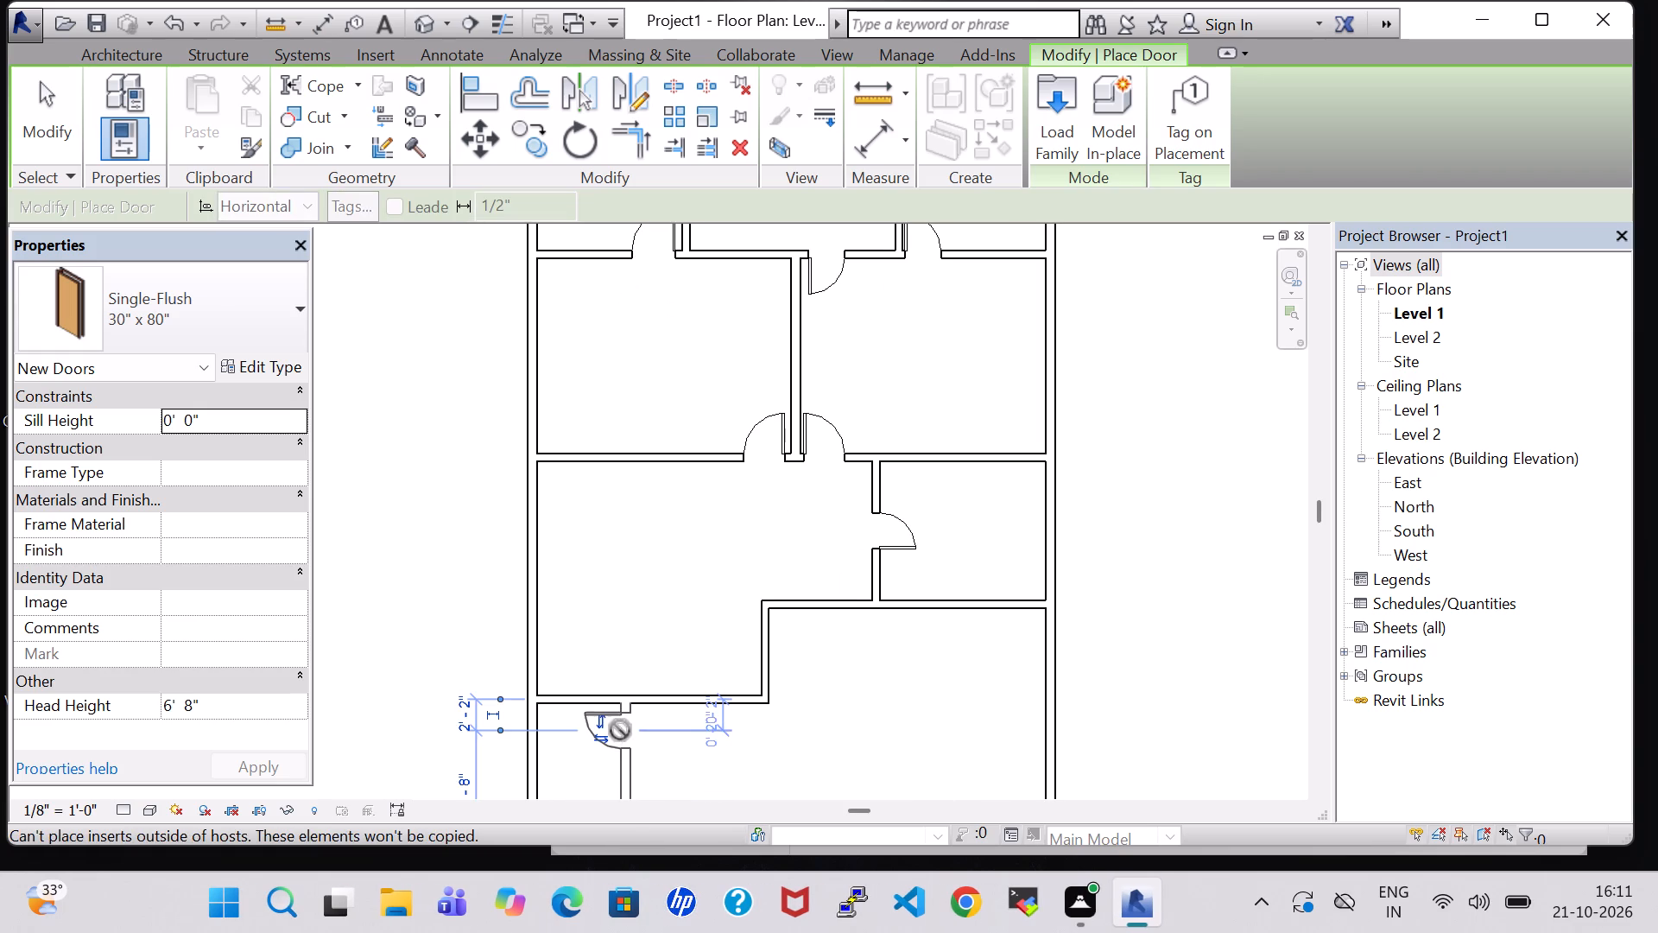
{"action": "scroll", "coordinate": [645, 552], "scroll_direction": "down", "scroll_amount": 1}
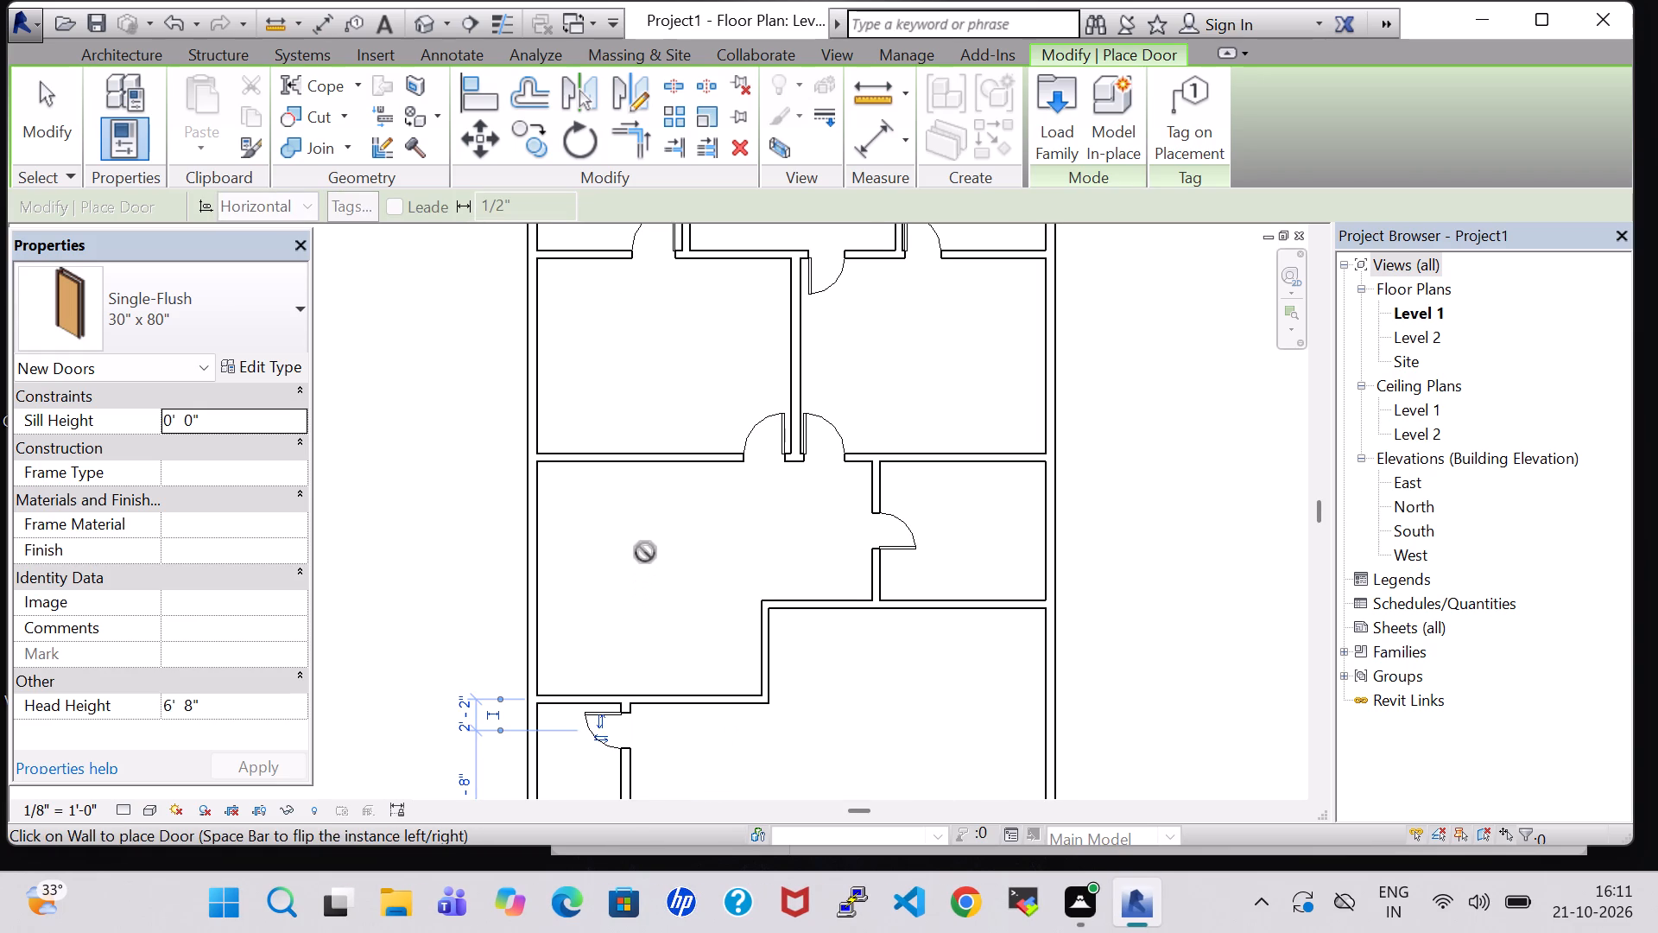
Load the residential door family Door-Exterior-Double-Full Glass-Wood_Clad with its 60" x 80" type.
{"action": "key", "text": "Escape"}
{"action": "key", "text": "Escape"}
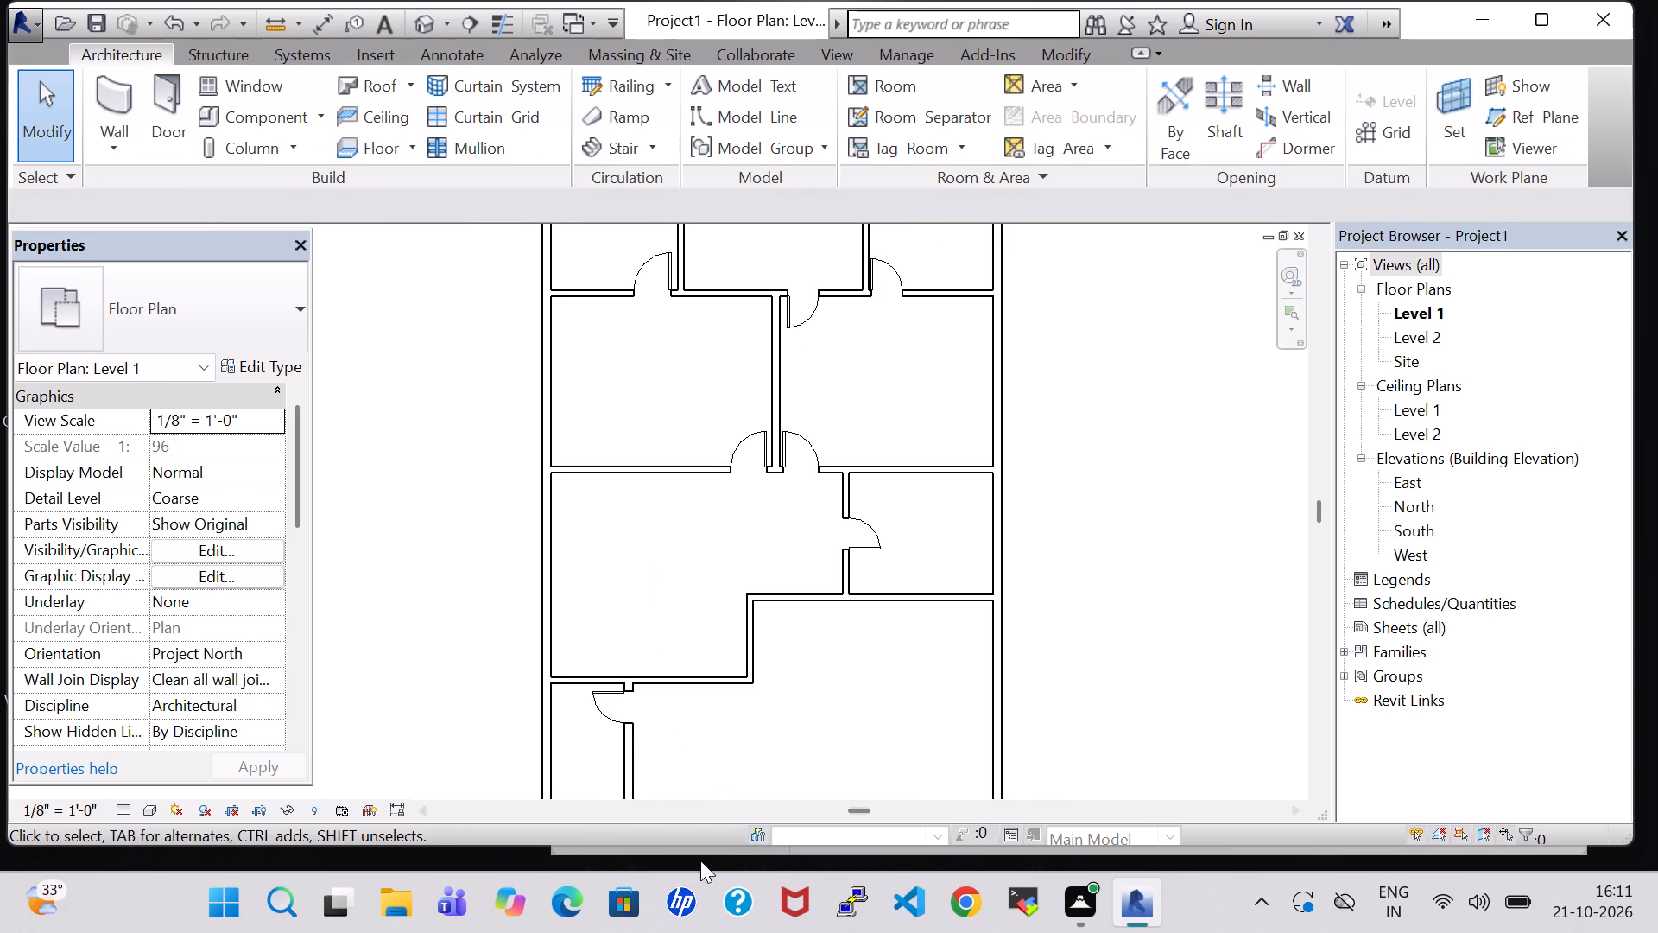
{"action": "middle_click_drag", "start_coordinate": [693, 752], "coordinate": [661, 645]}
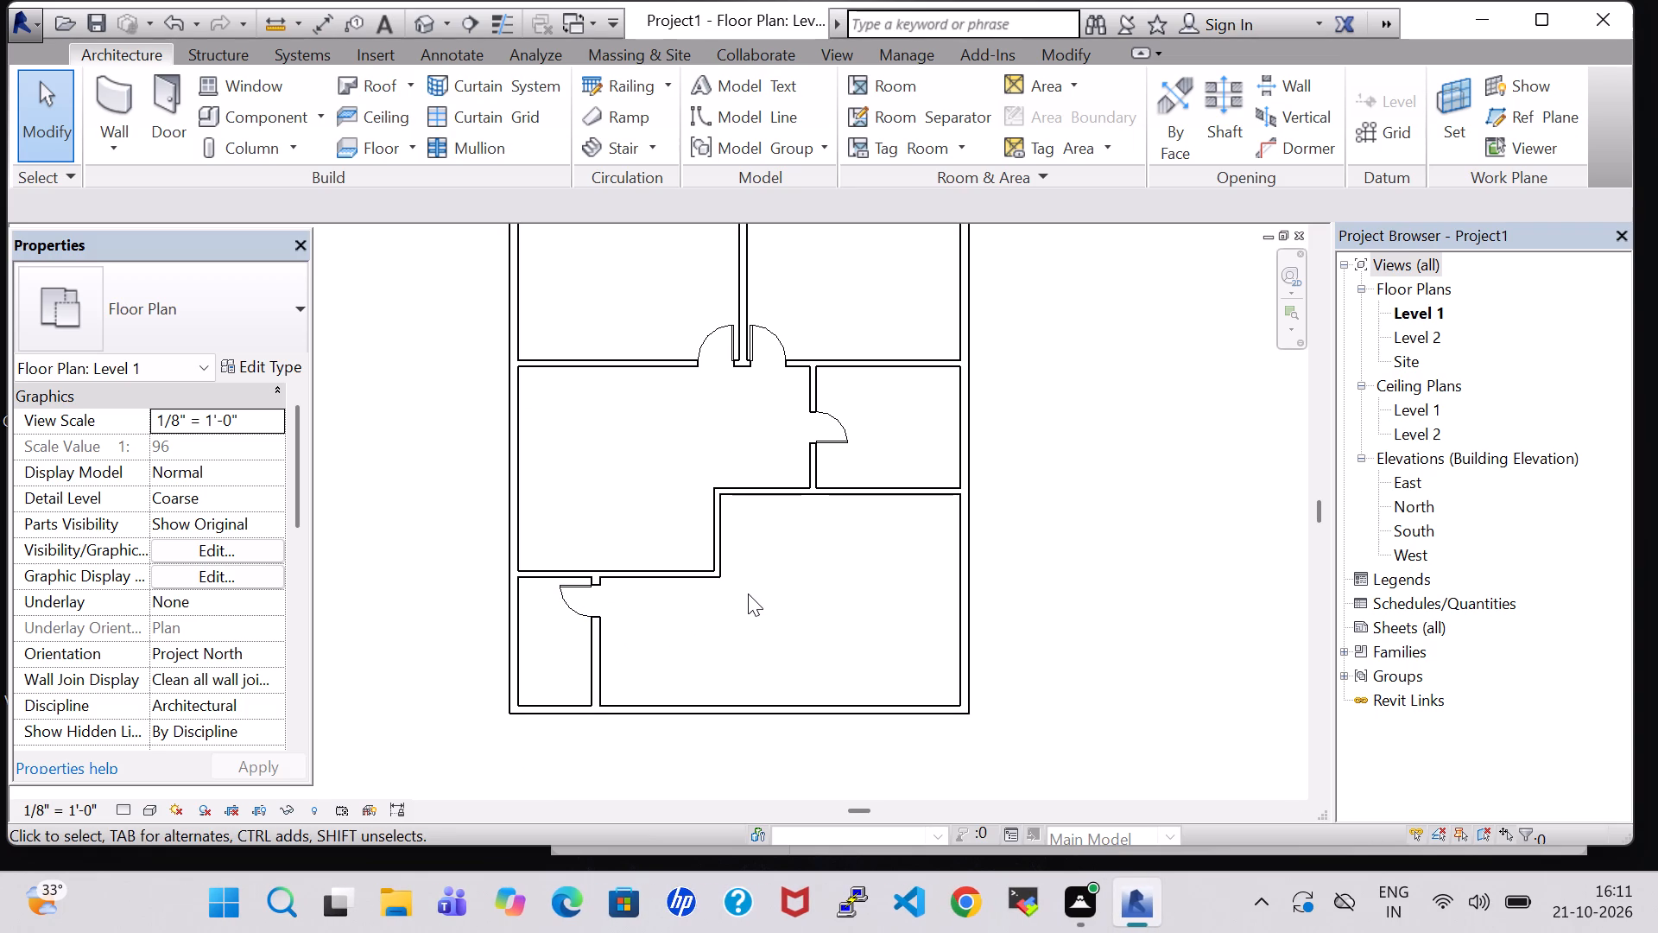
{"action": "left_click", "coordinate": [151, 88]}
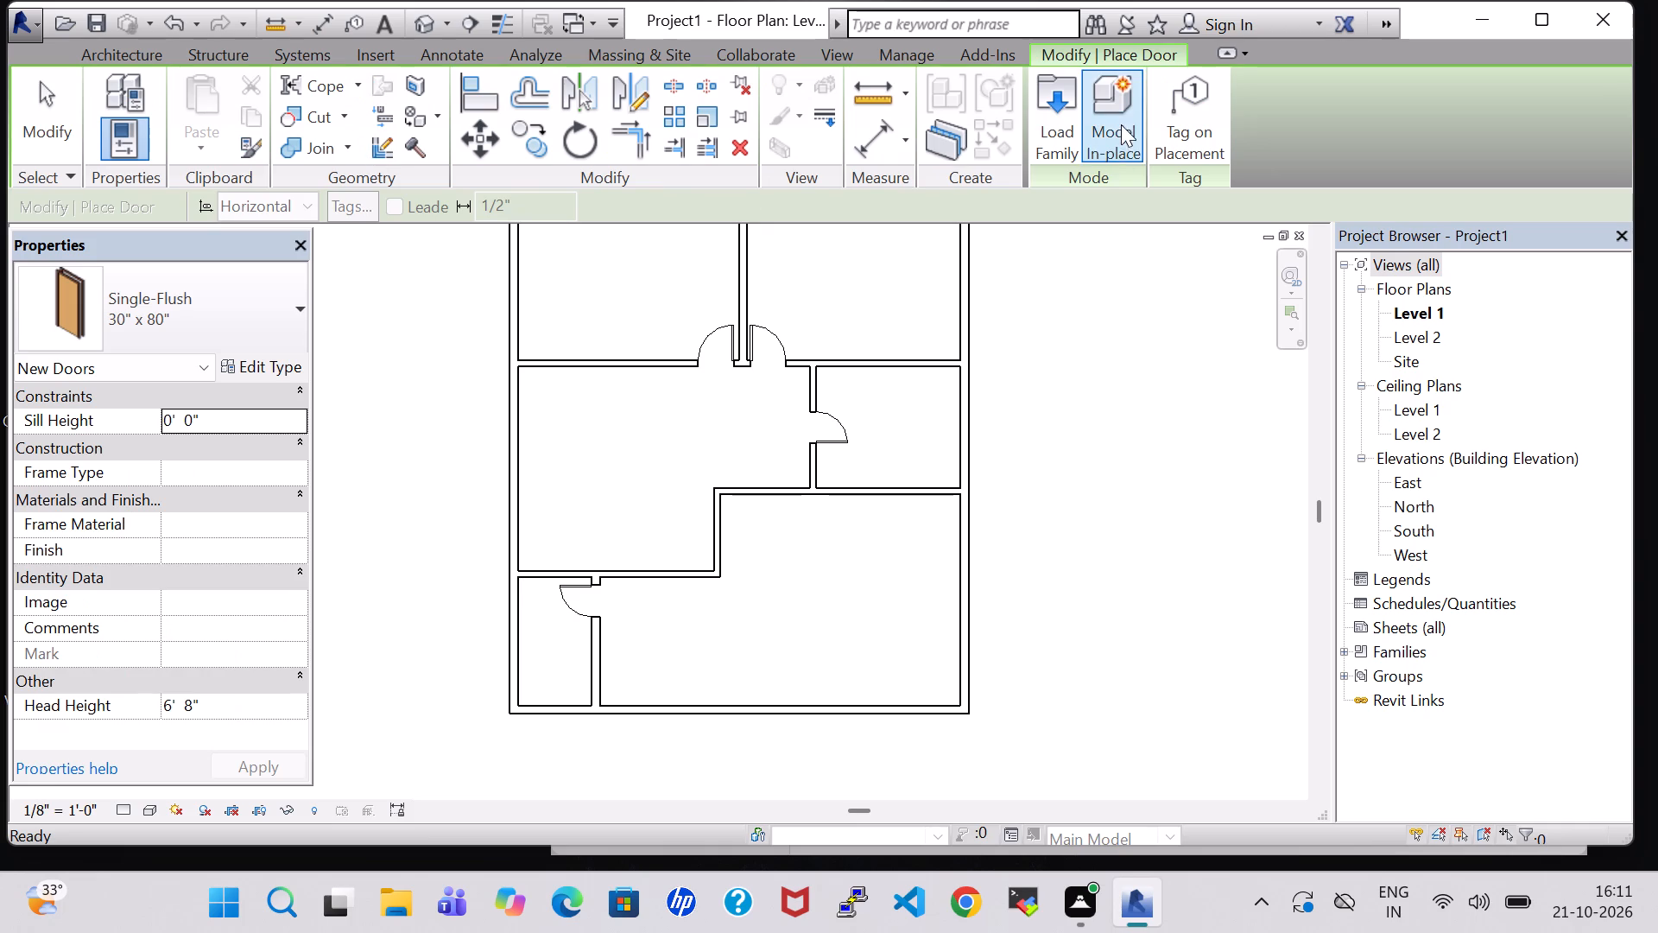
{"action": "left_click", "coordinate": [1054, 117]}
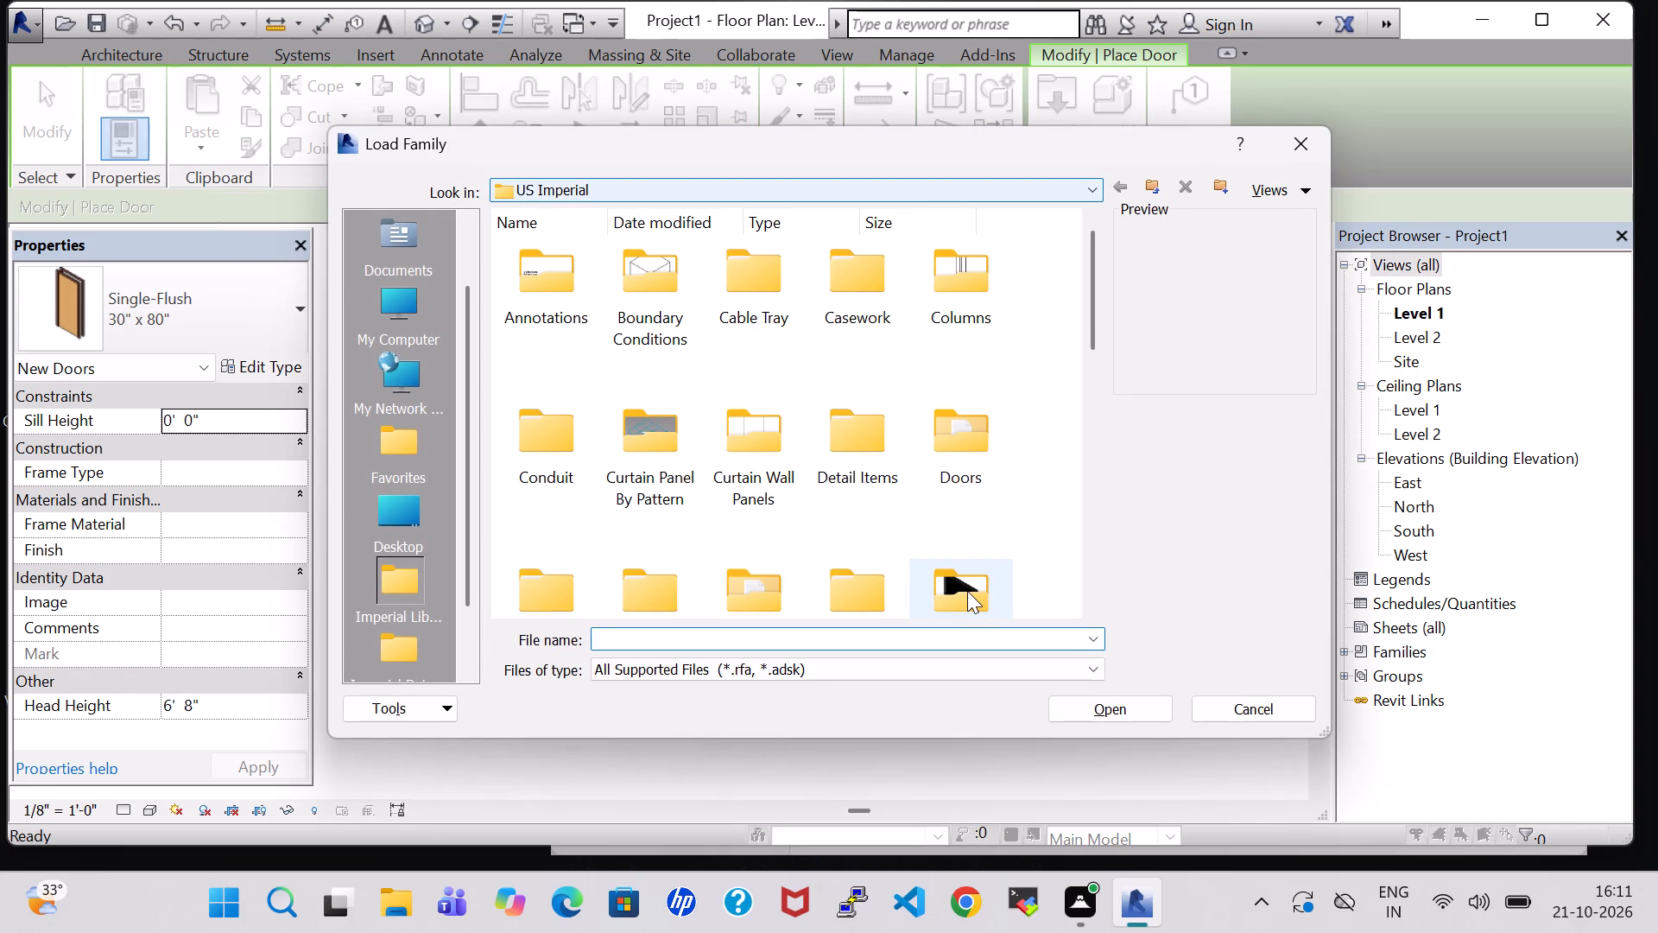
{"action": "left_click", "coordinate": [967, 591]}
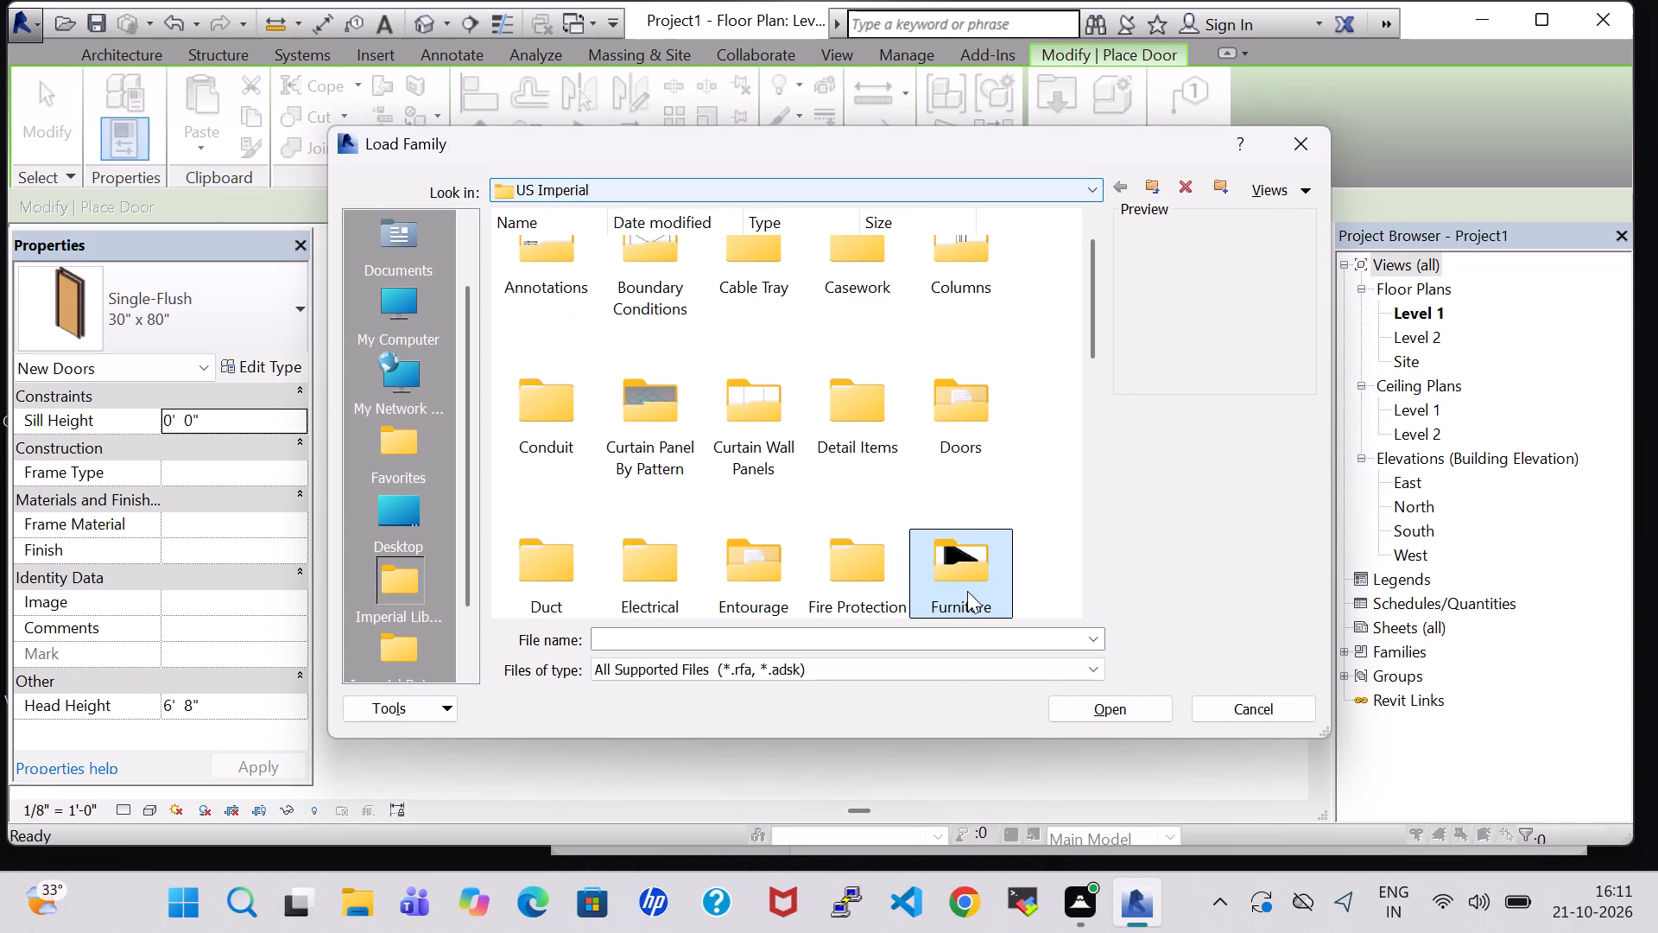
{"action": "double_click", "coordinate": [941, 447]}
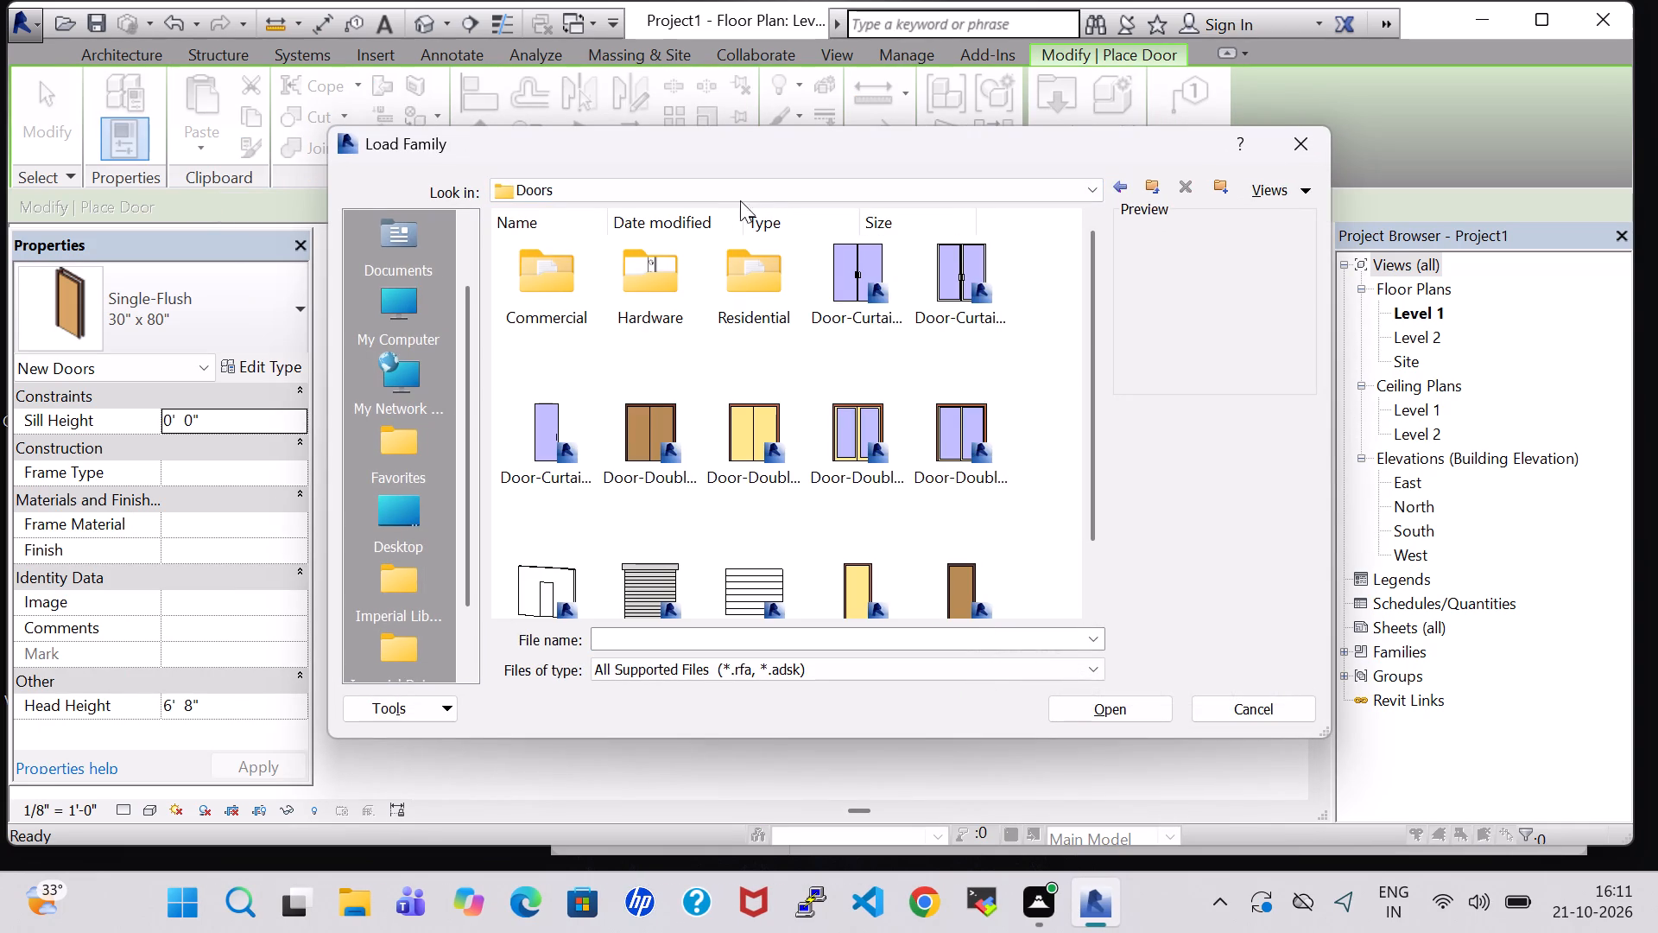
{"action": "double_click", "coordinate": [743, 278]}
{"action": "left_click", "coordinate": [554, 282]}
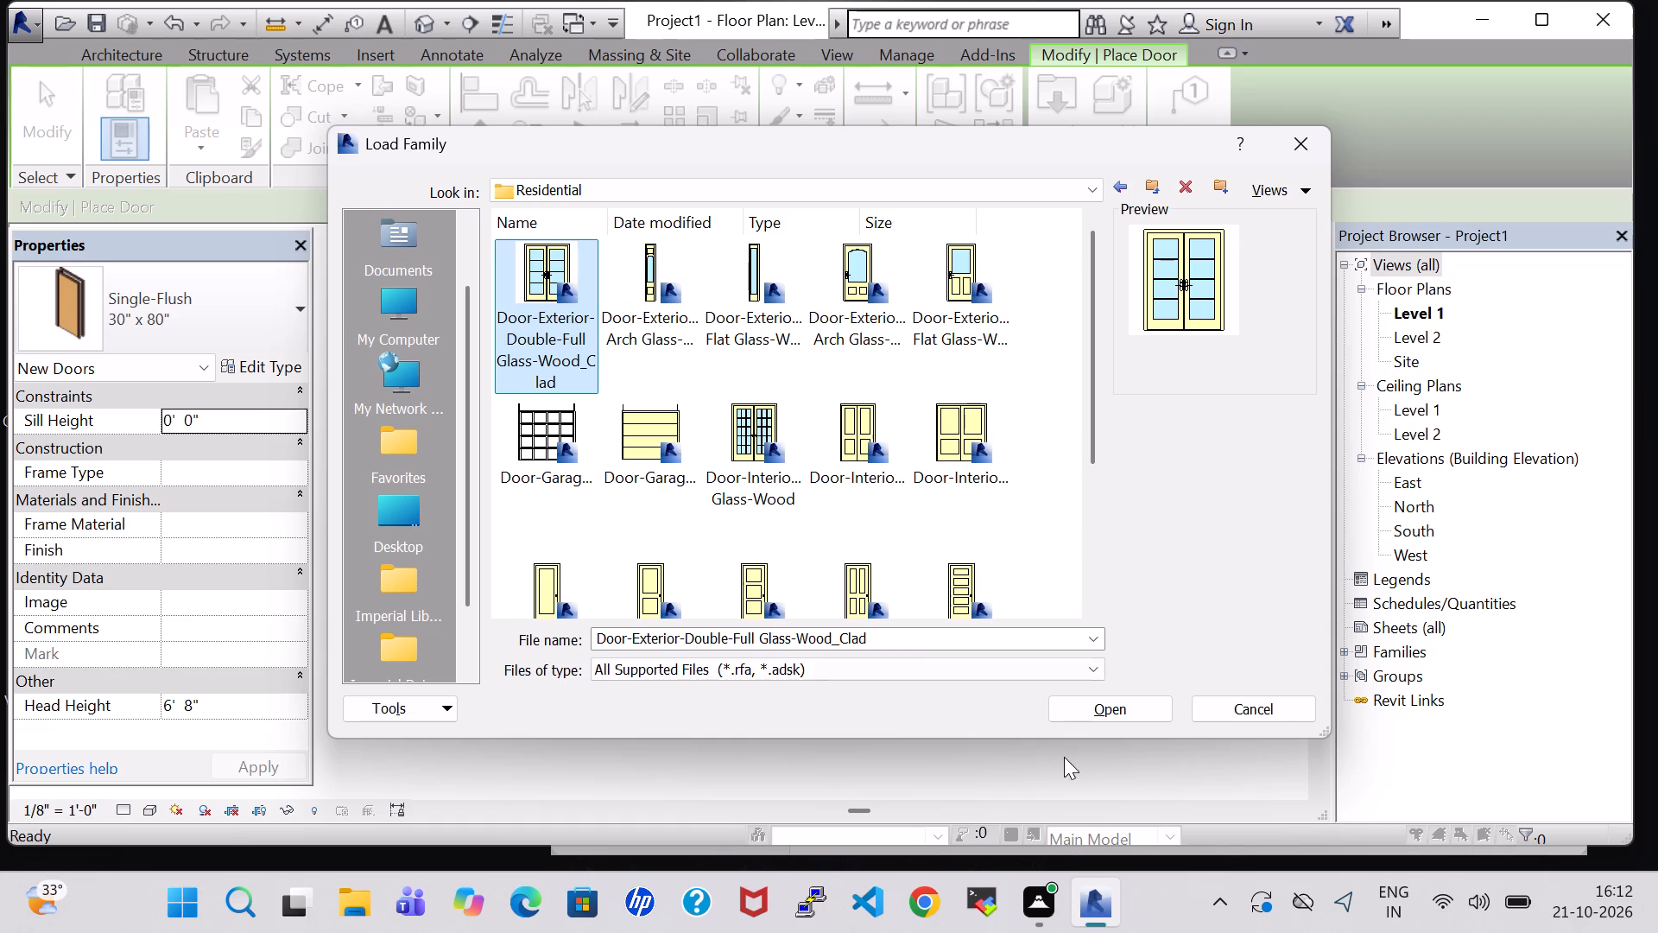
{"action": "left_click", "coordinate": [1081, 729]}
{"action": "left_click", "coordinate": [1083, 722]}
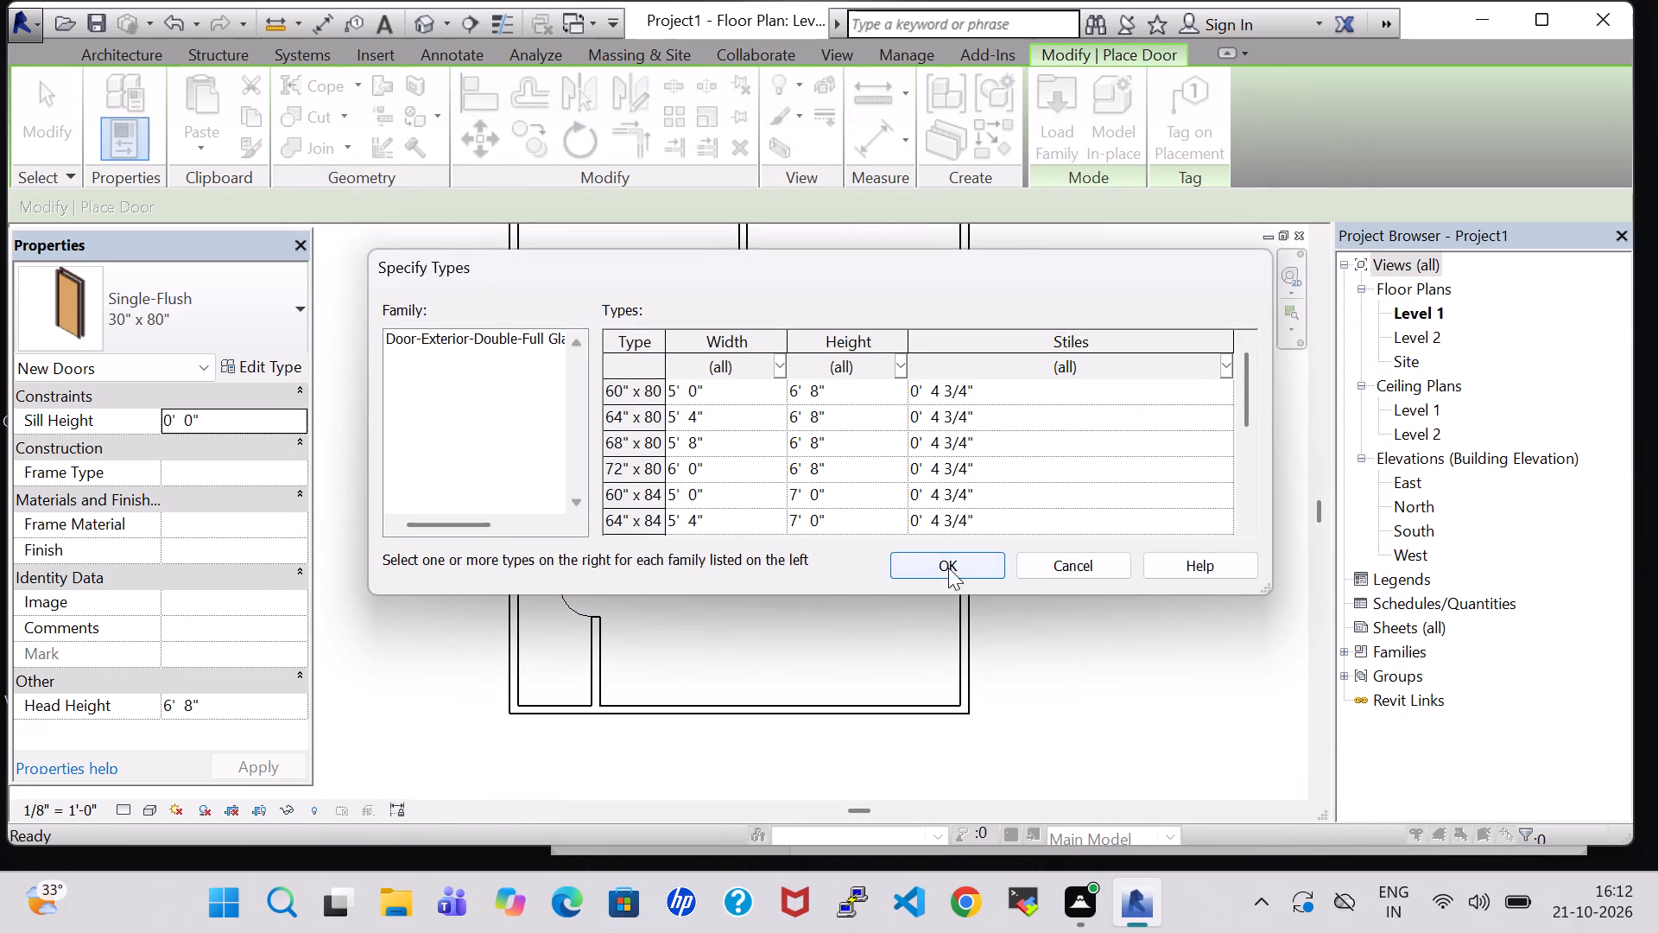
{"action": "left_click", "coordinate": [948, 568]}
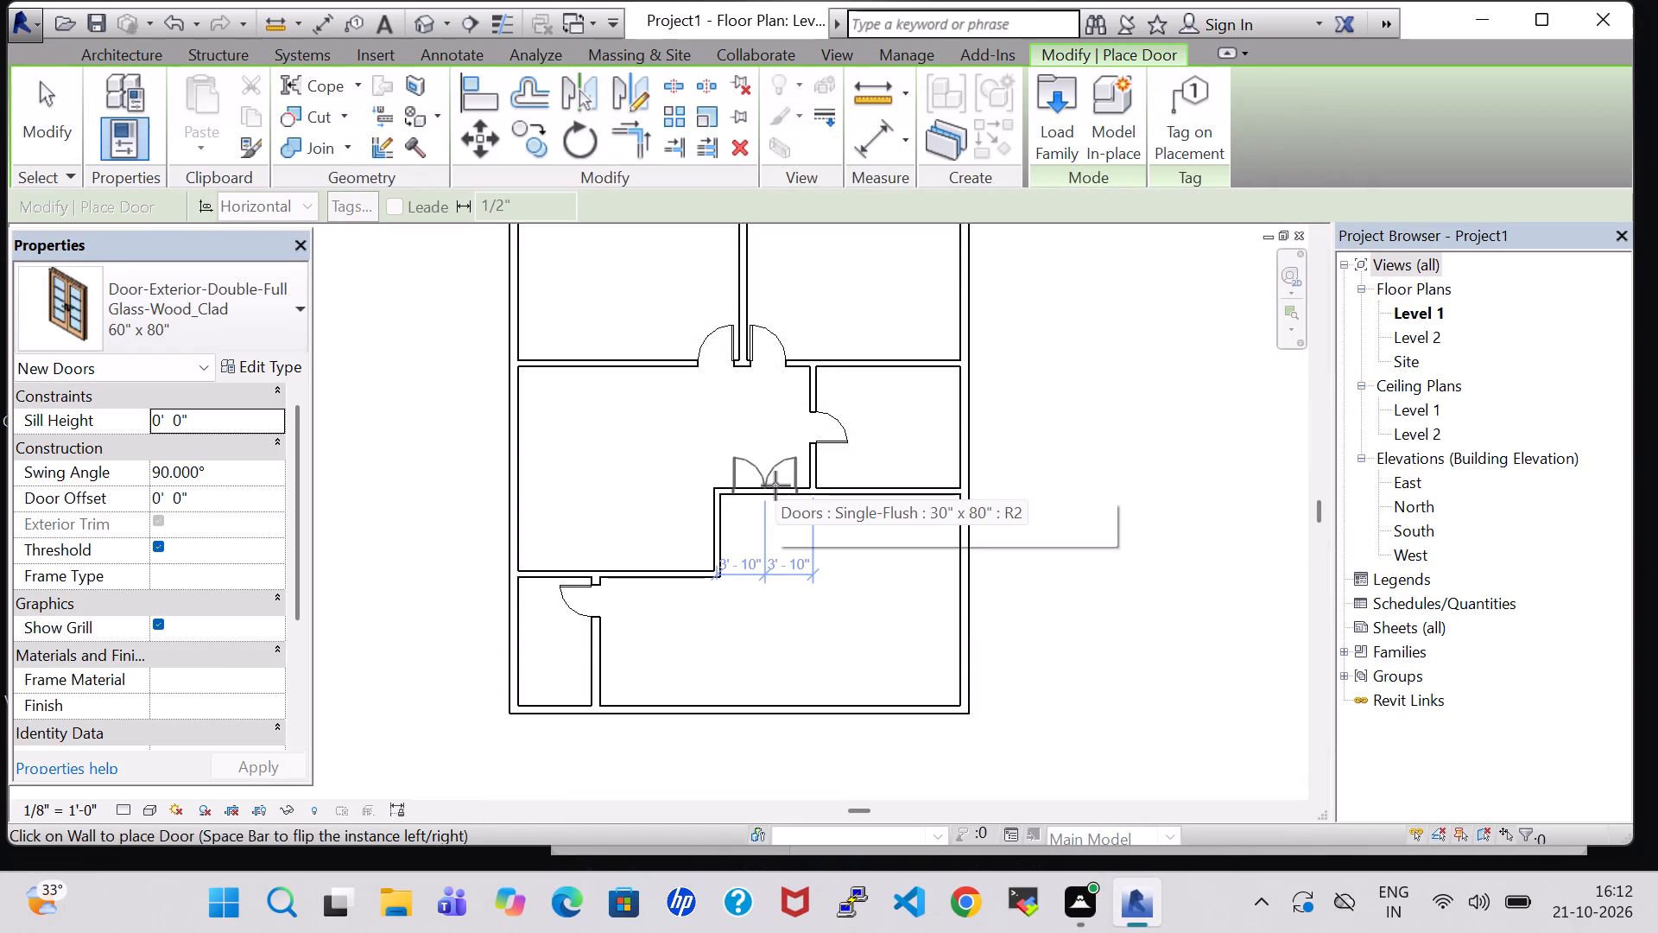
Place the 60" x 80" double glass door midway along the short vertical wall left of the bottom-right room, swinging away from that room.
{"action": "left_click", "coordinate": [715, 536]}
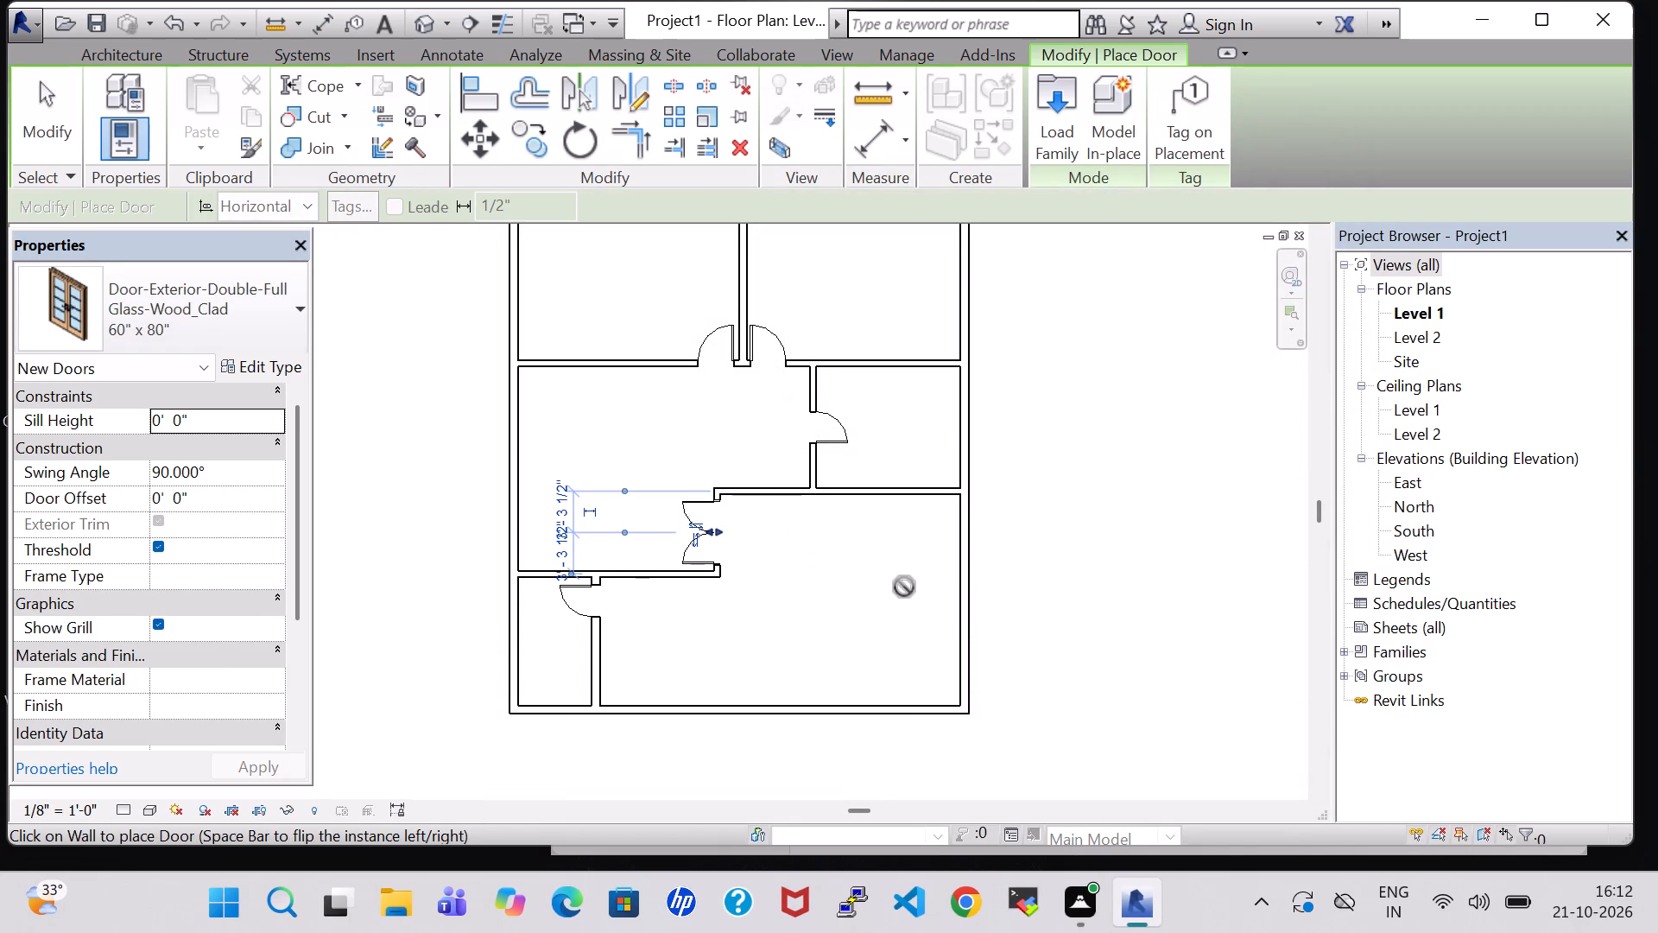
{"action": "key", "text": "Escape"}
{"action": "key", "text": "Escape"}
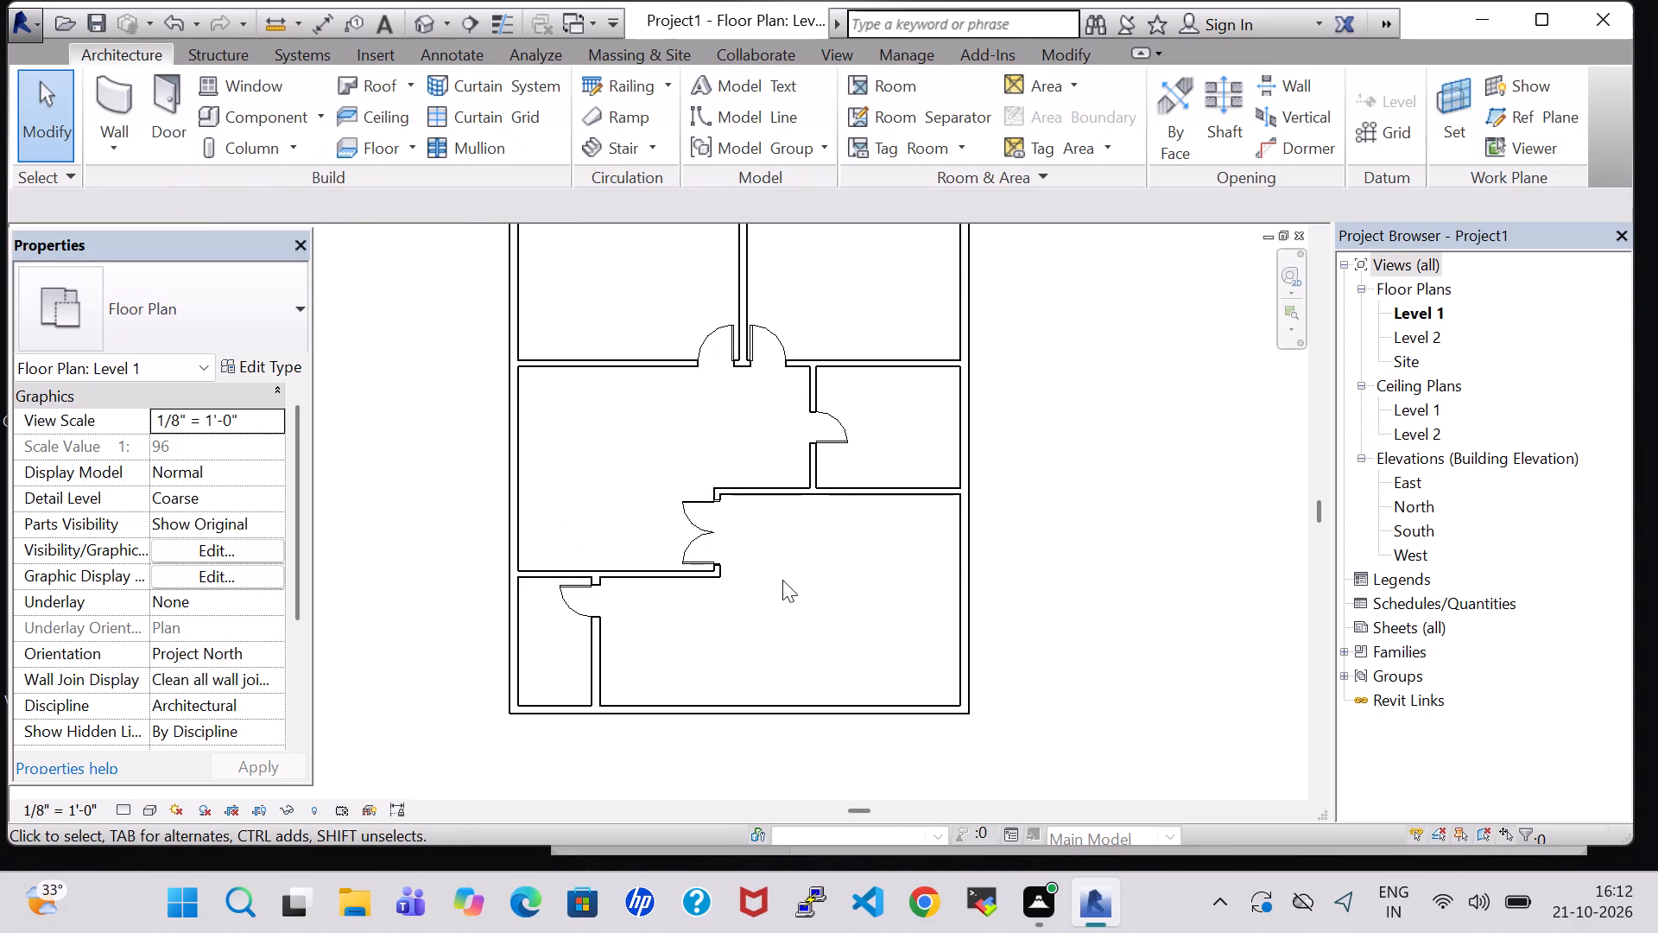
Nudge the small lower-left room's top wall down by about 10".
{"action": "left_click", "coordinate": [661, 582]}
{"action": "key", "text": "Down"}
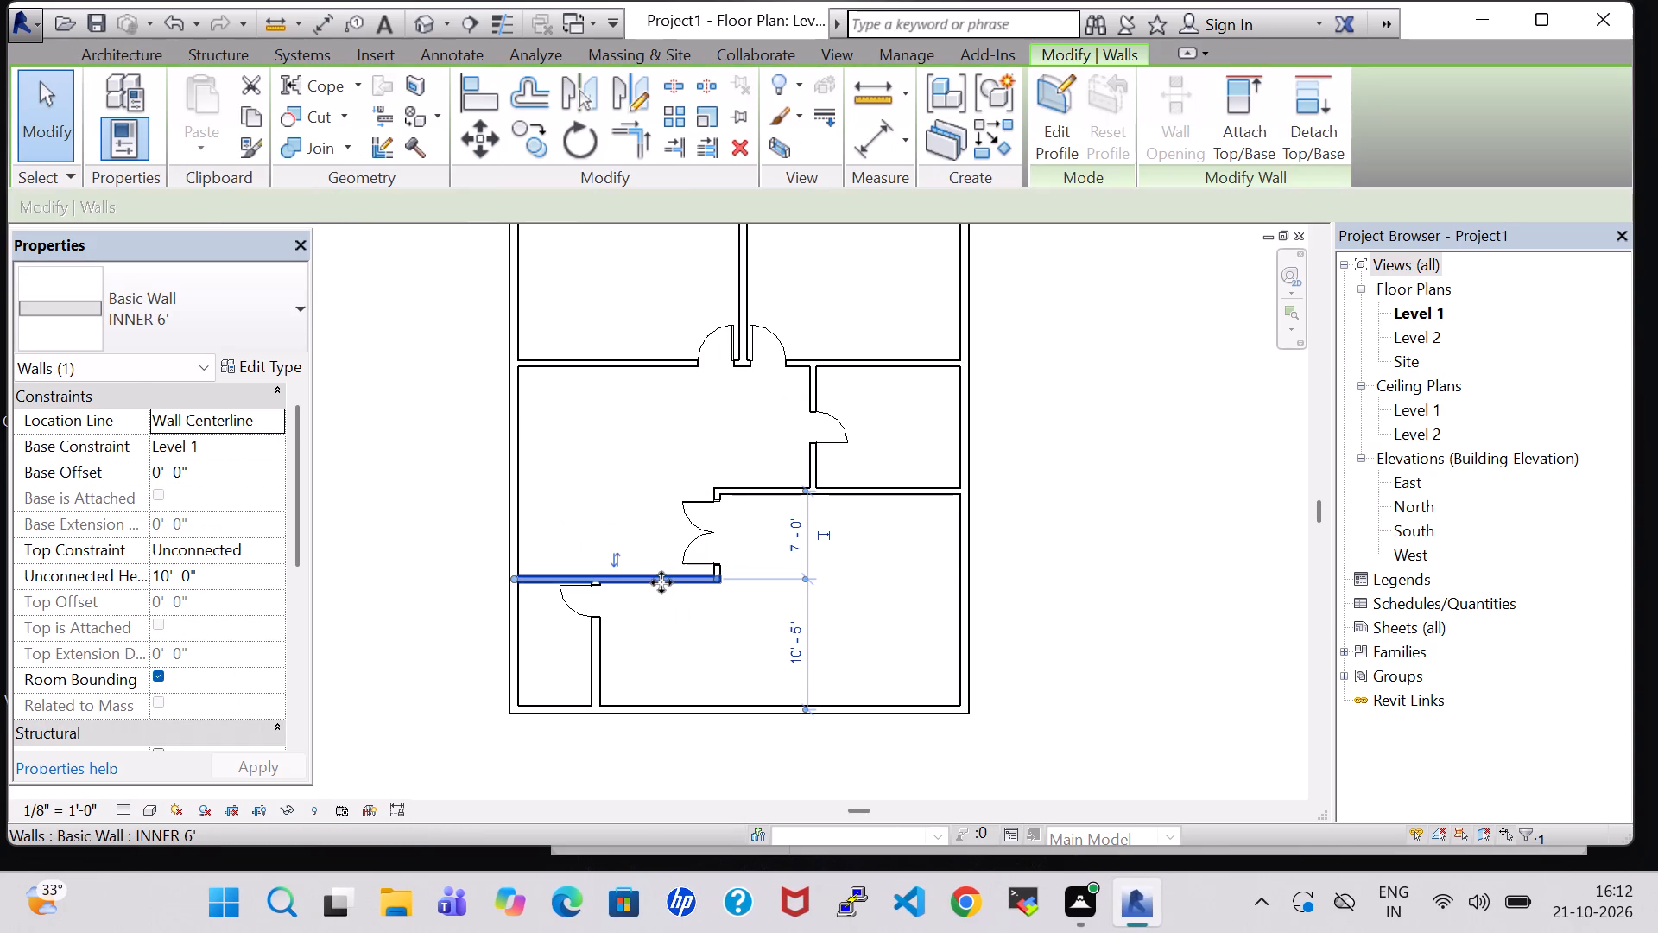
{"action": "key", "text": "Down"}
Nudge the small lower-left room's door and the double glass door down by about 10" each.
{"action": "left_click", "coordinate": [581, 615]}
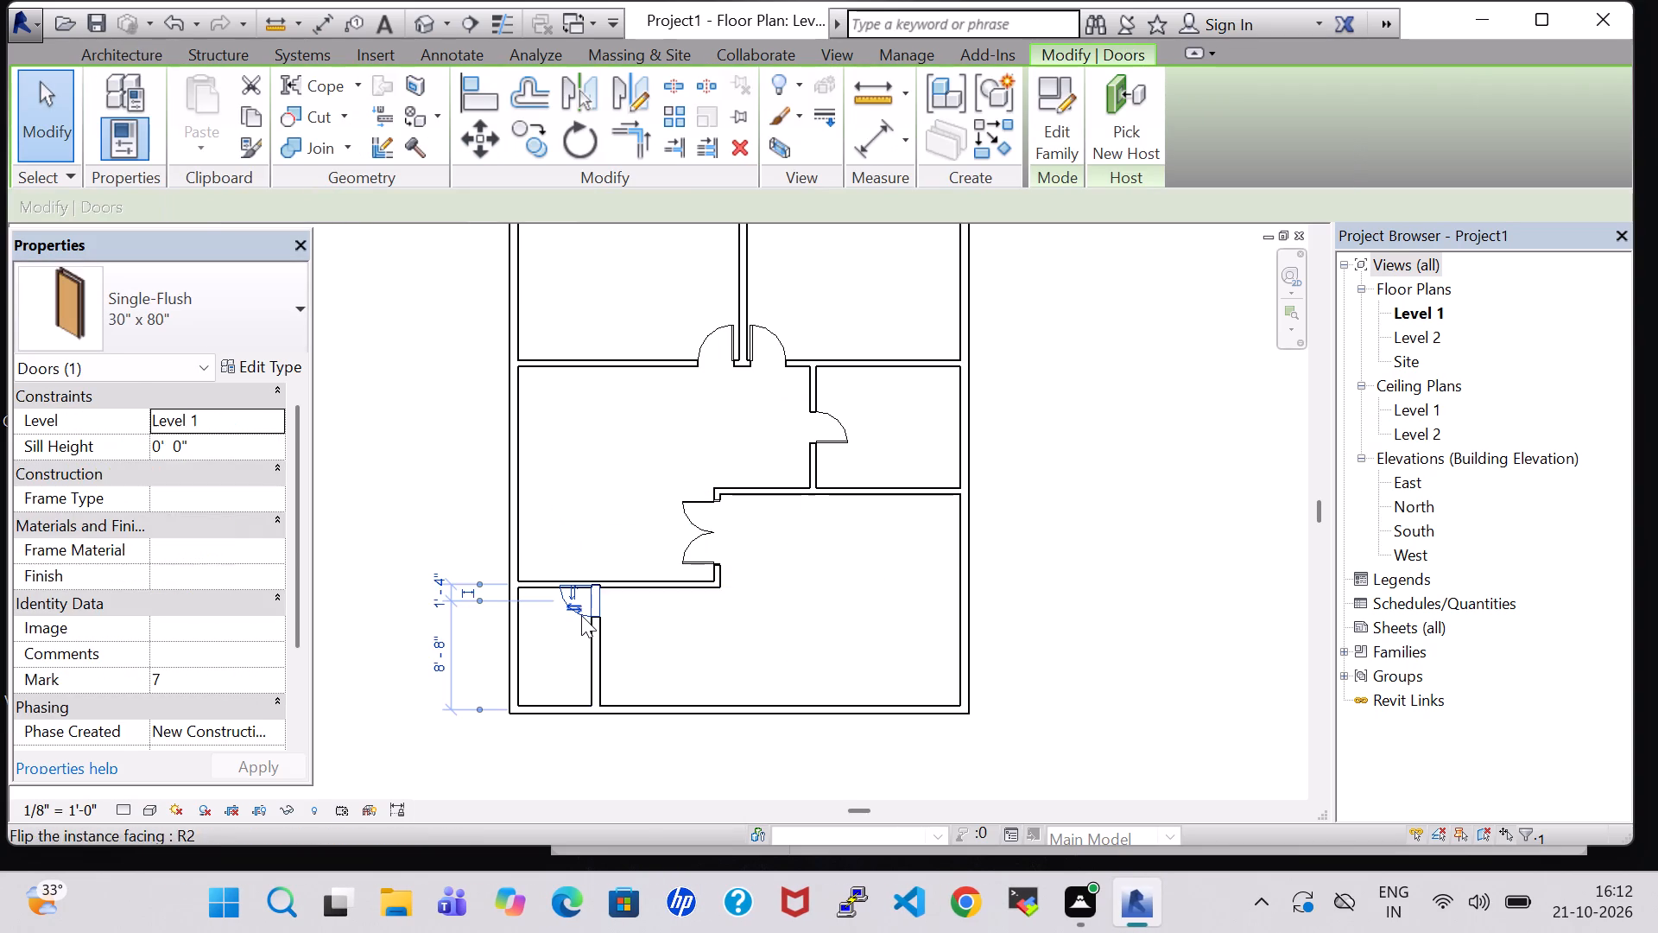
{"action": "key", "text": "Down"}
{"action": "key", "text": "Down"}
{"action": "left_click", "coordinate": [642, 625]}
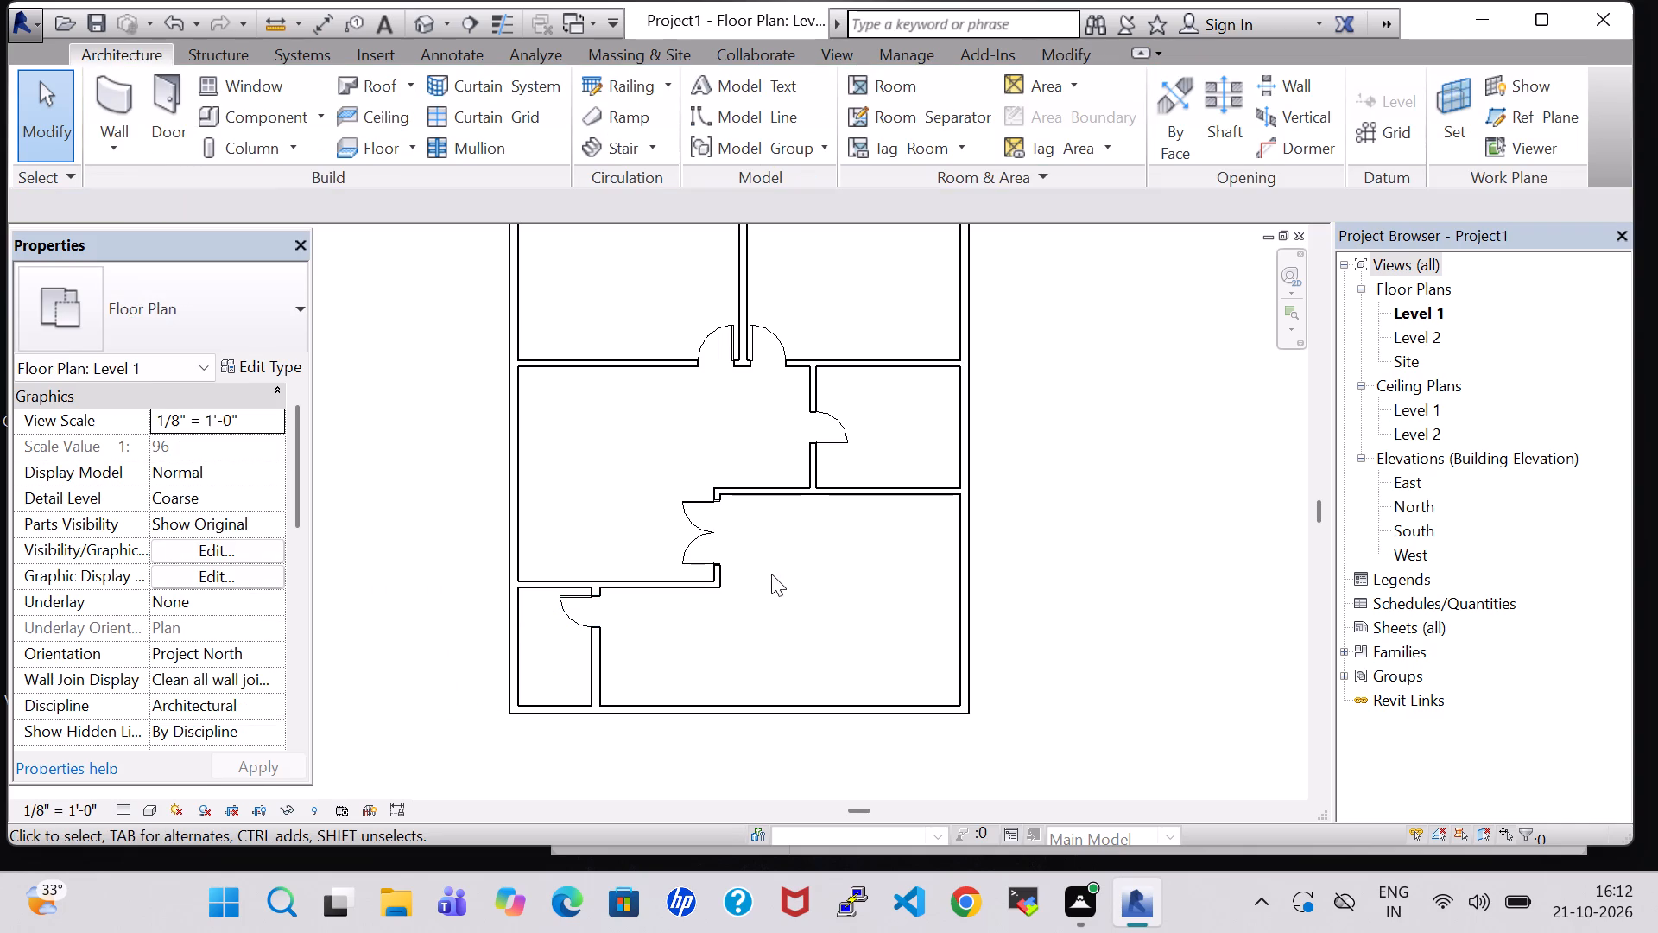
{"action": "left_click", "coordinate": [691, 543]}
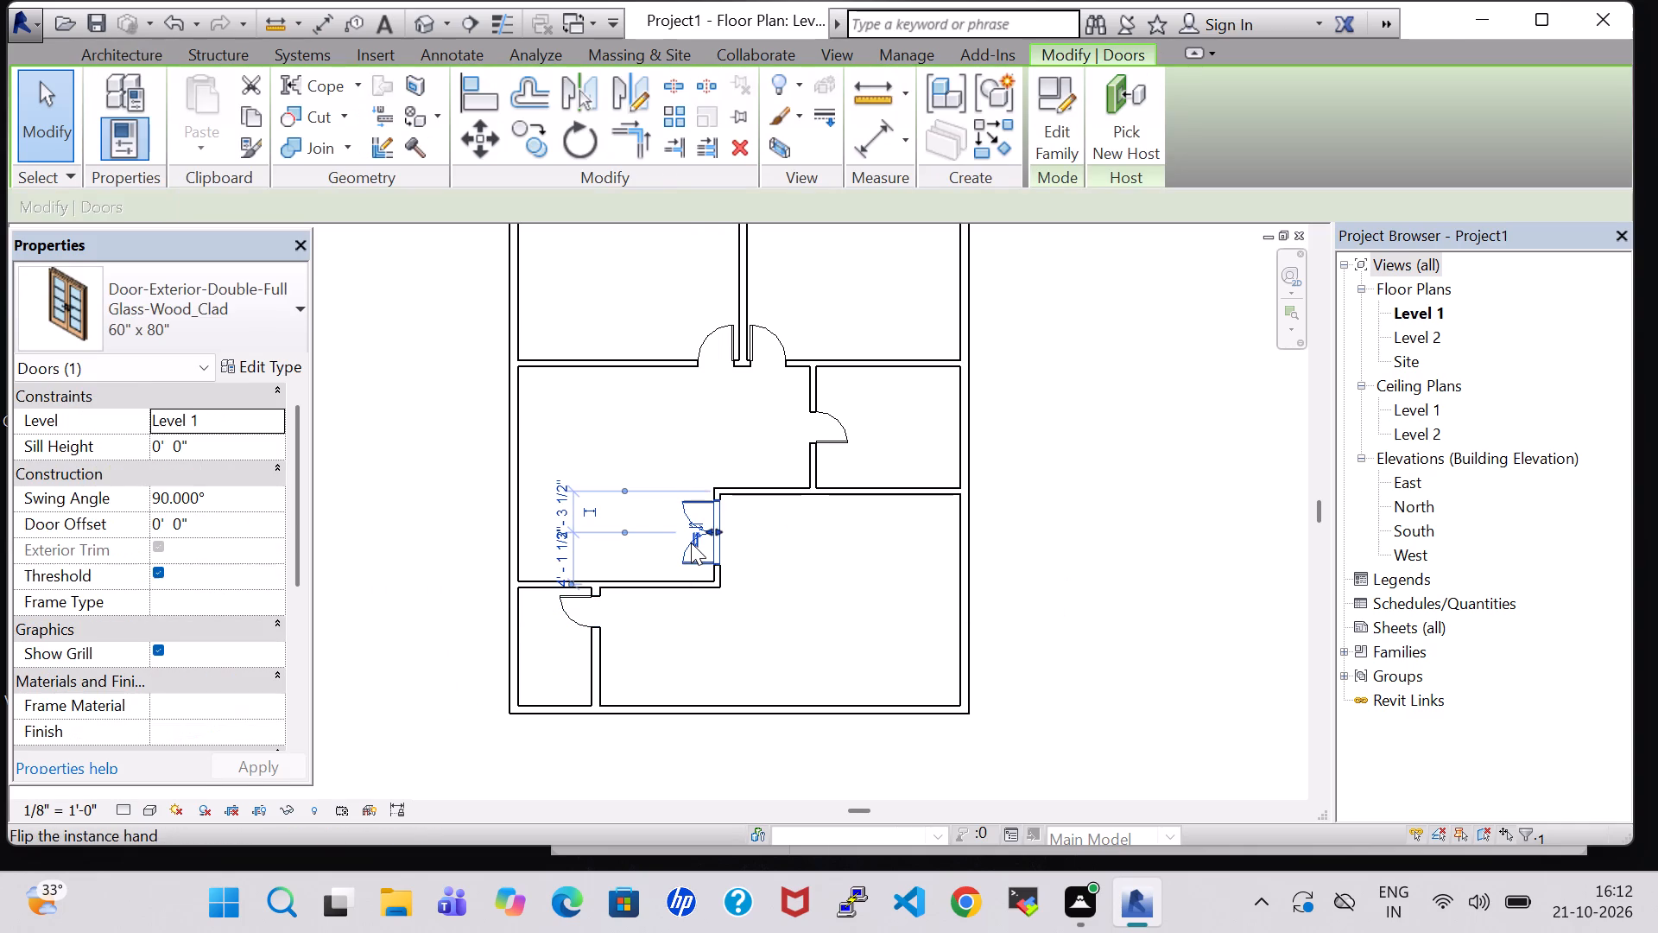
{"action": "key", "text": "Down"}
{"action": "key", "text": "Down"}
{"action": "left_click", "coordinate": [812, 555]}
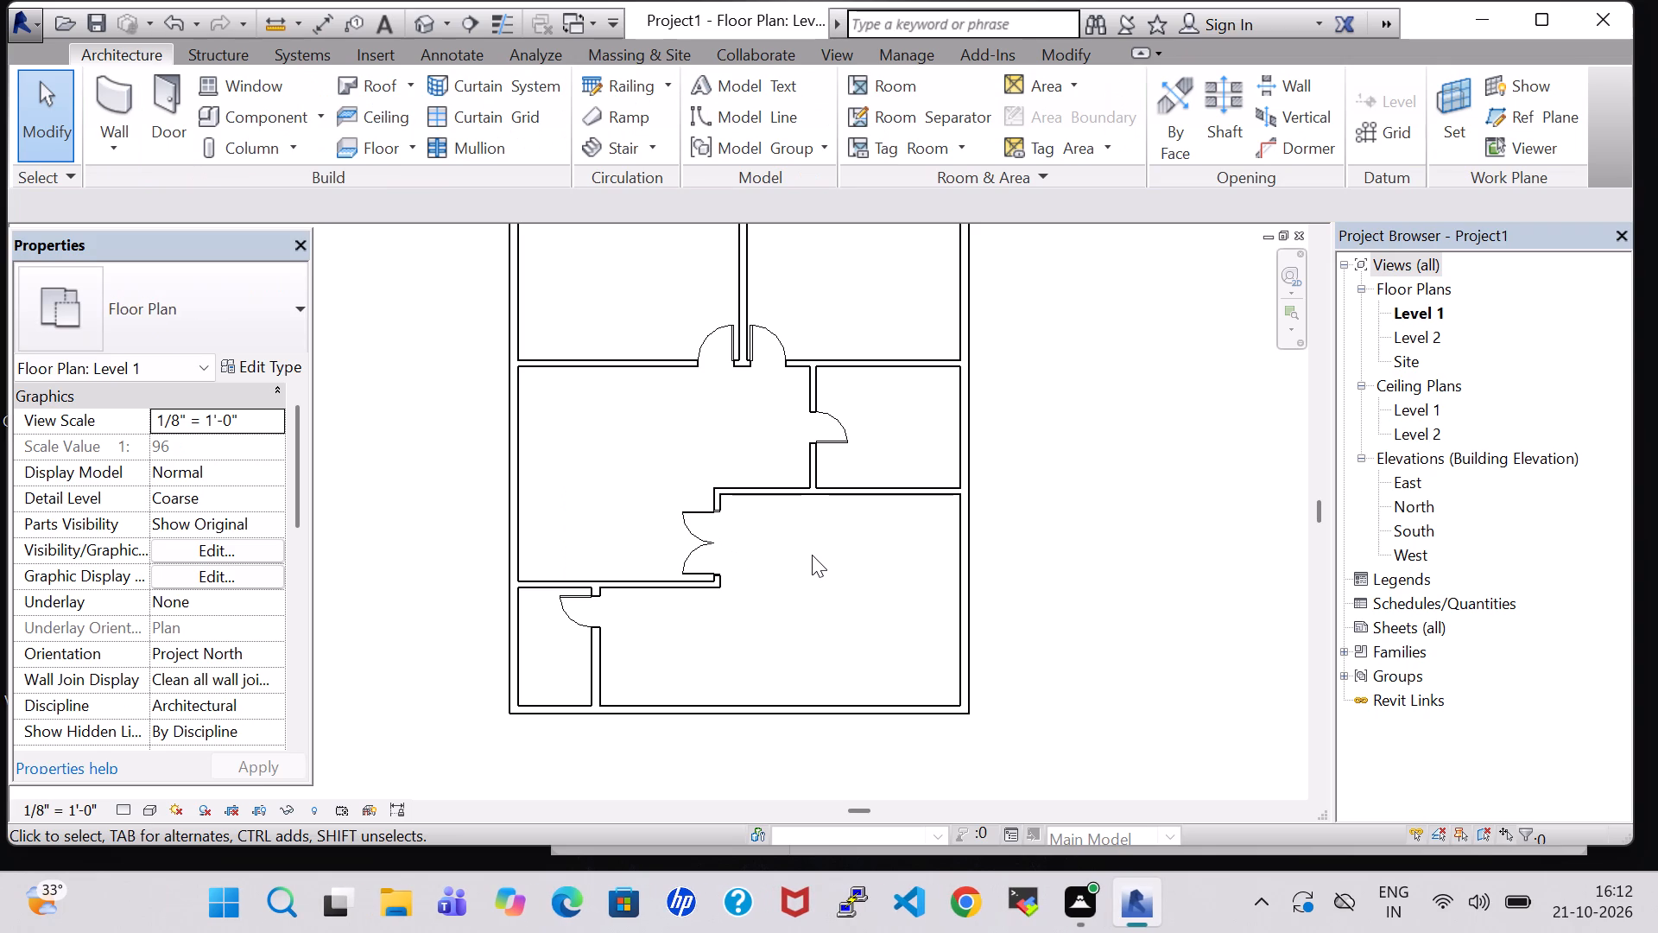
Place Fixed 36" x 48" windows in the top-middle room's left and right partitions, each about 3'-10" from both wall ends.
{"action": "scroll", "coordinate": [873, 560], "scroll_direction": "down", "scroll_amount": 2}
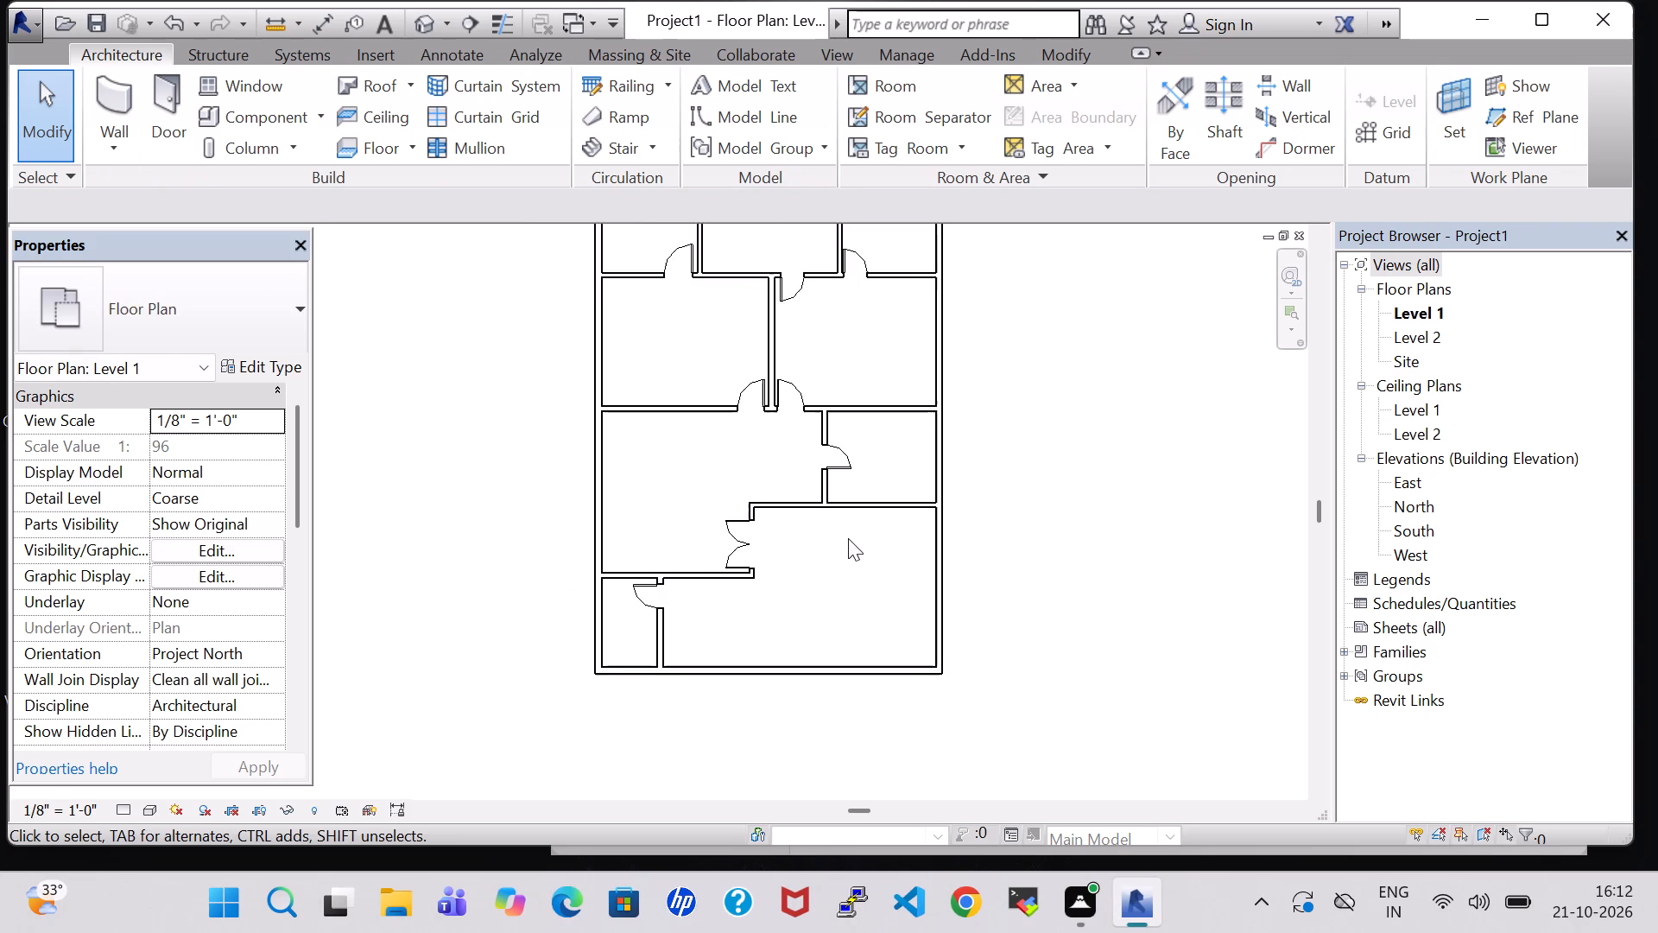
{"action": "middle_click_drag", "start_coordinate": [1002, 400], "coordinate": [1048, 544]}
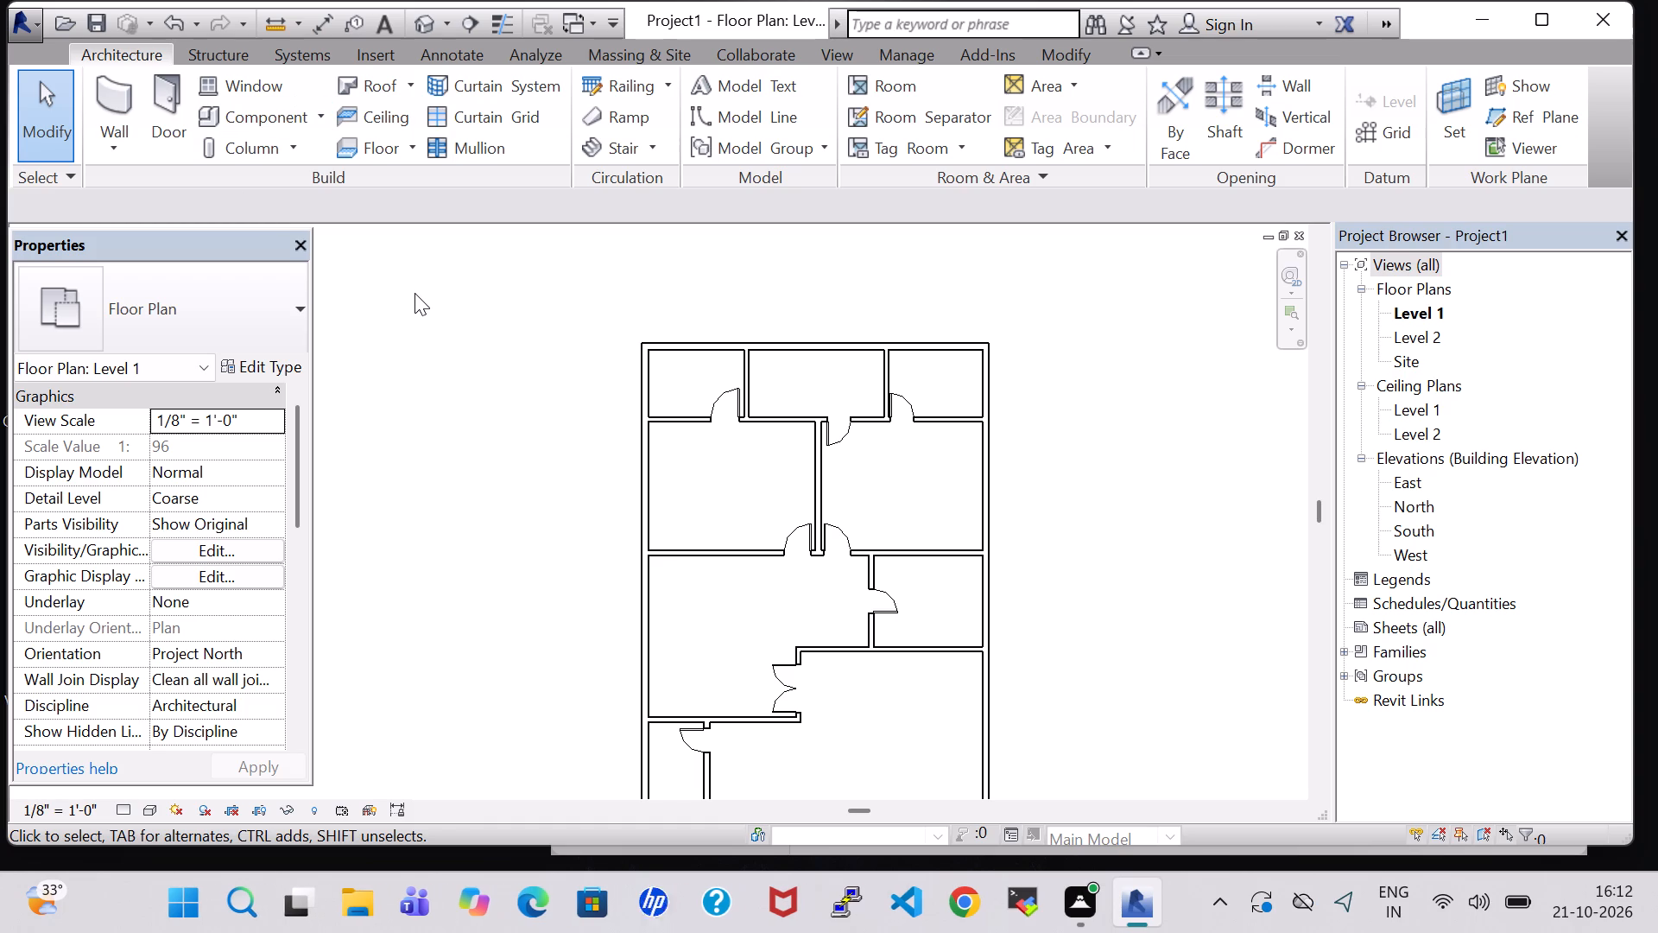
{"action": "left_click", "coordinate": [248, 93]}
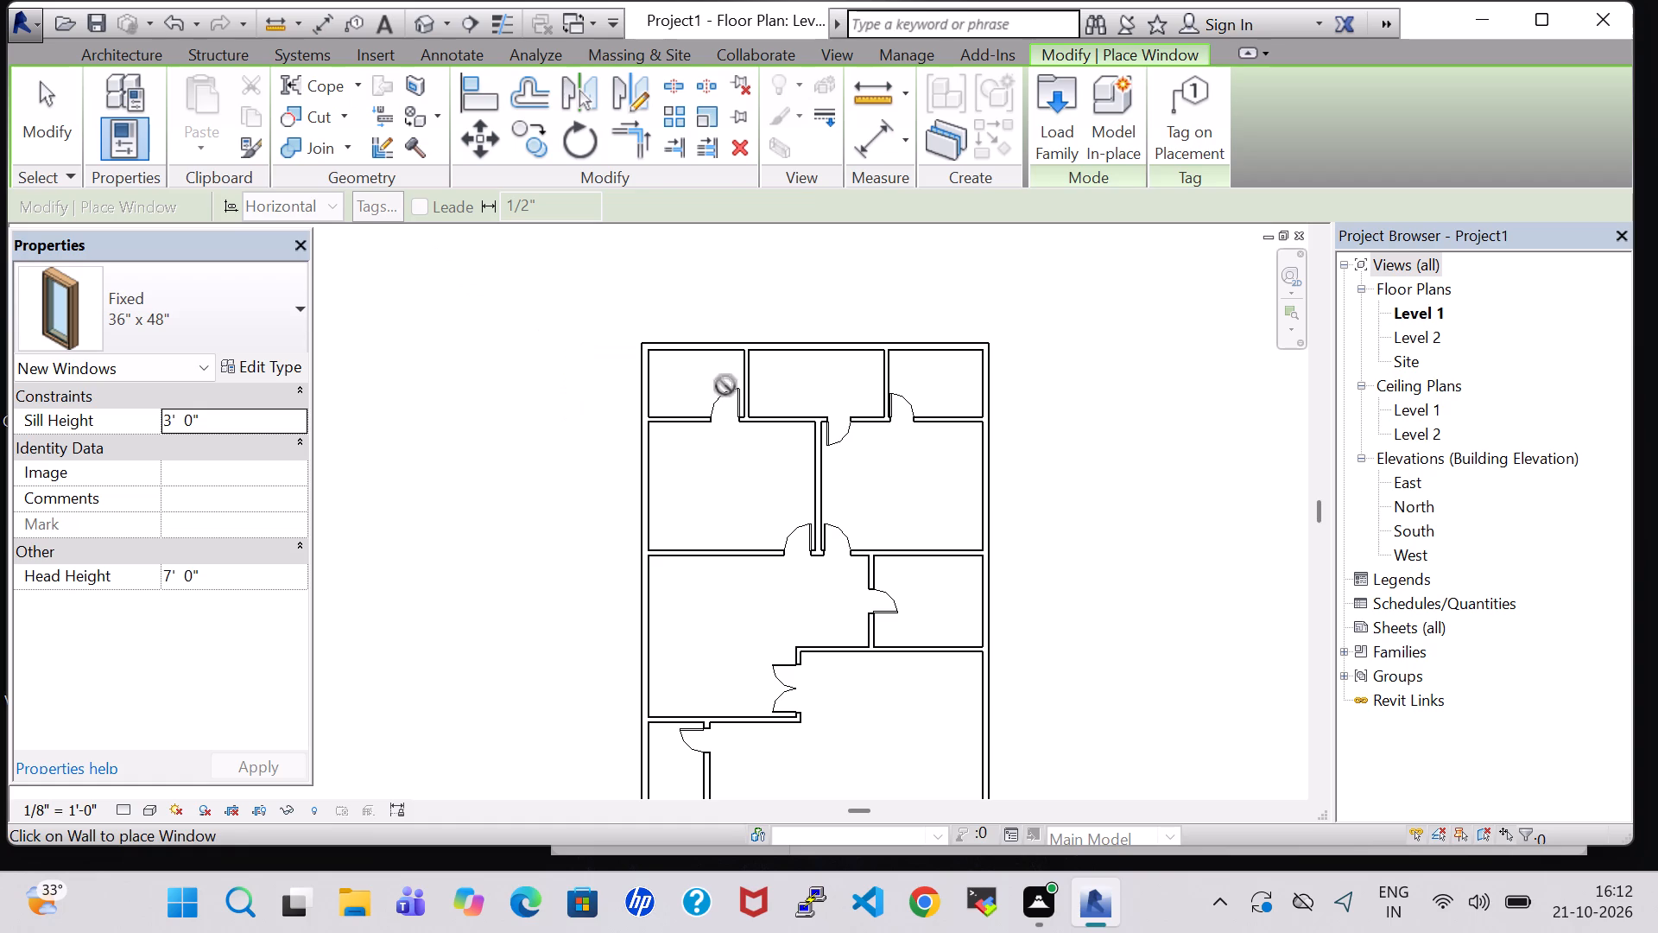
{"action": "left_click", "coordinate": [758, 384]}
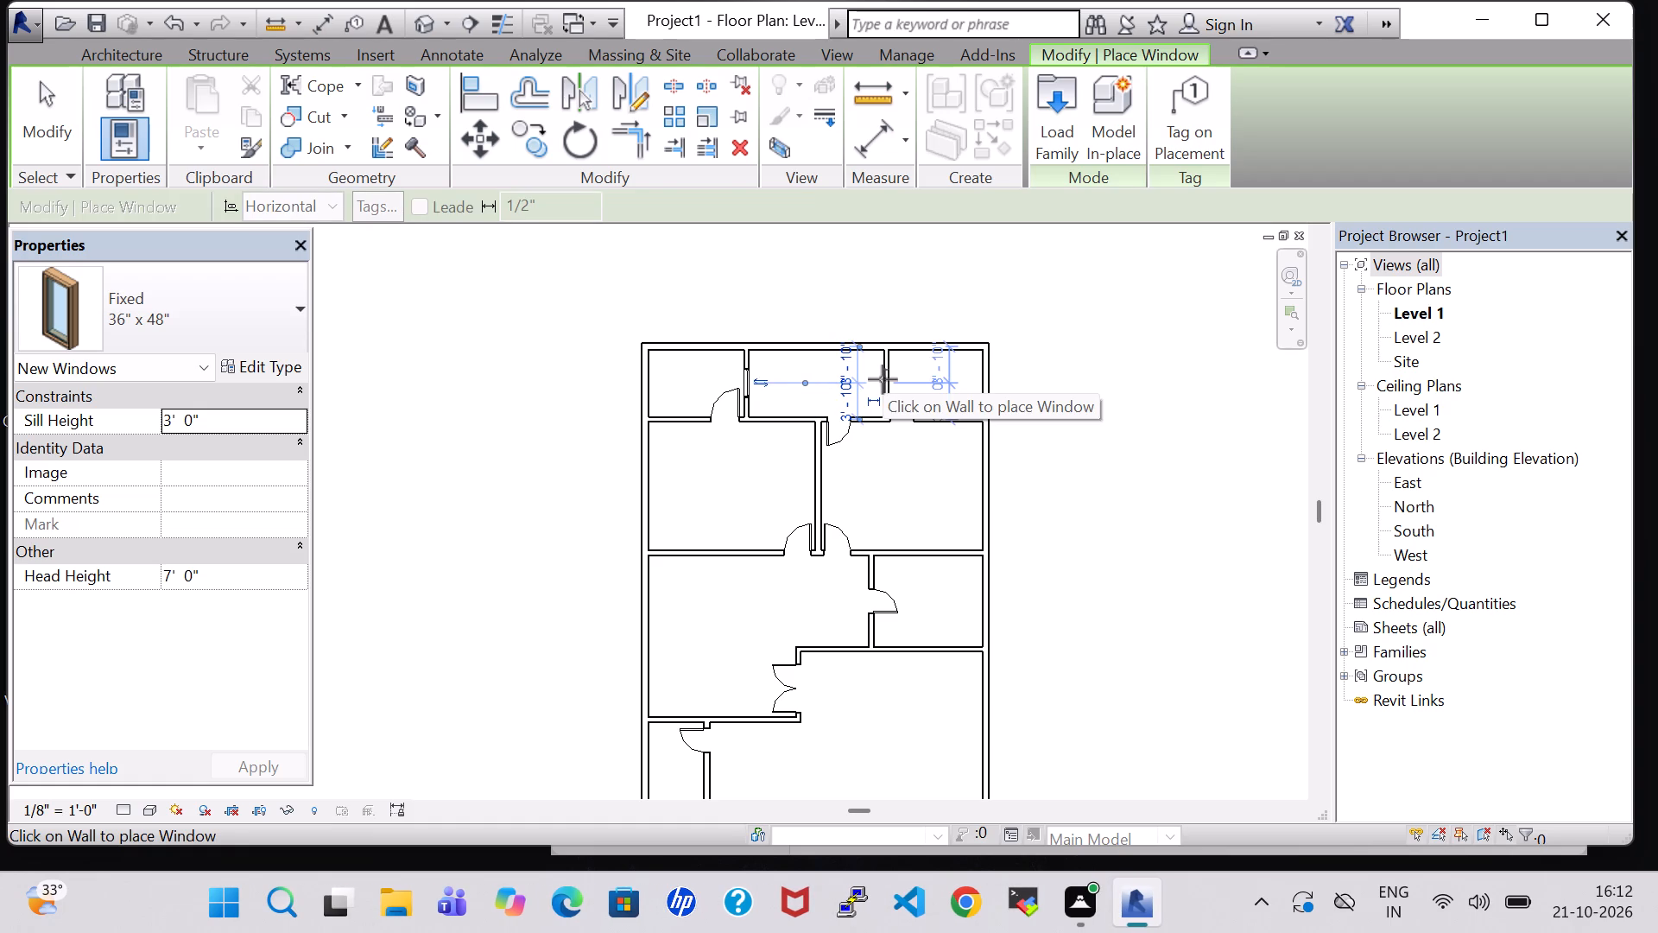
{"action": "left_click", "coordinate": [883, 379]}
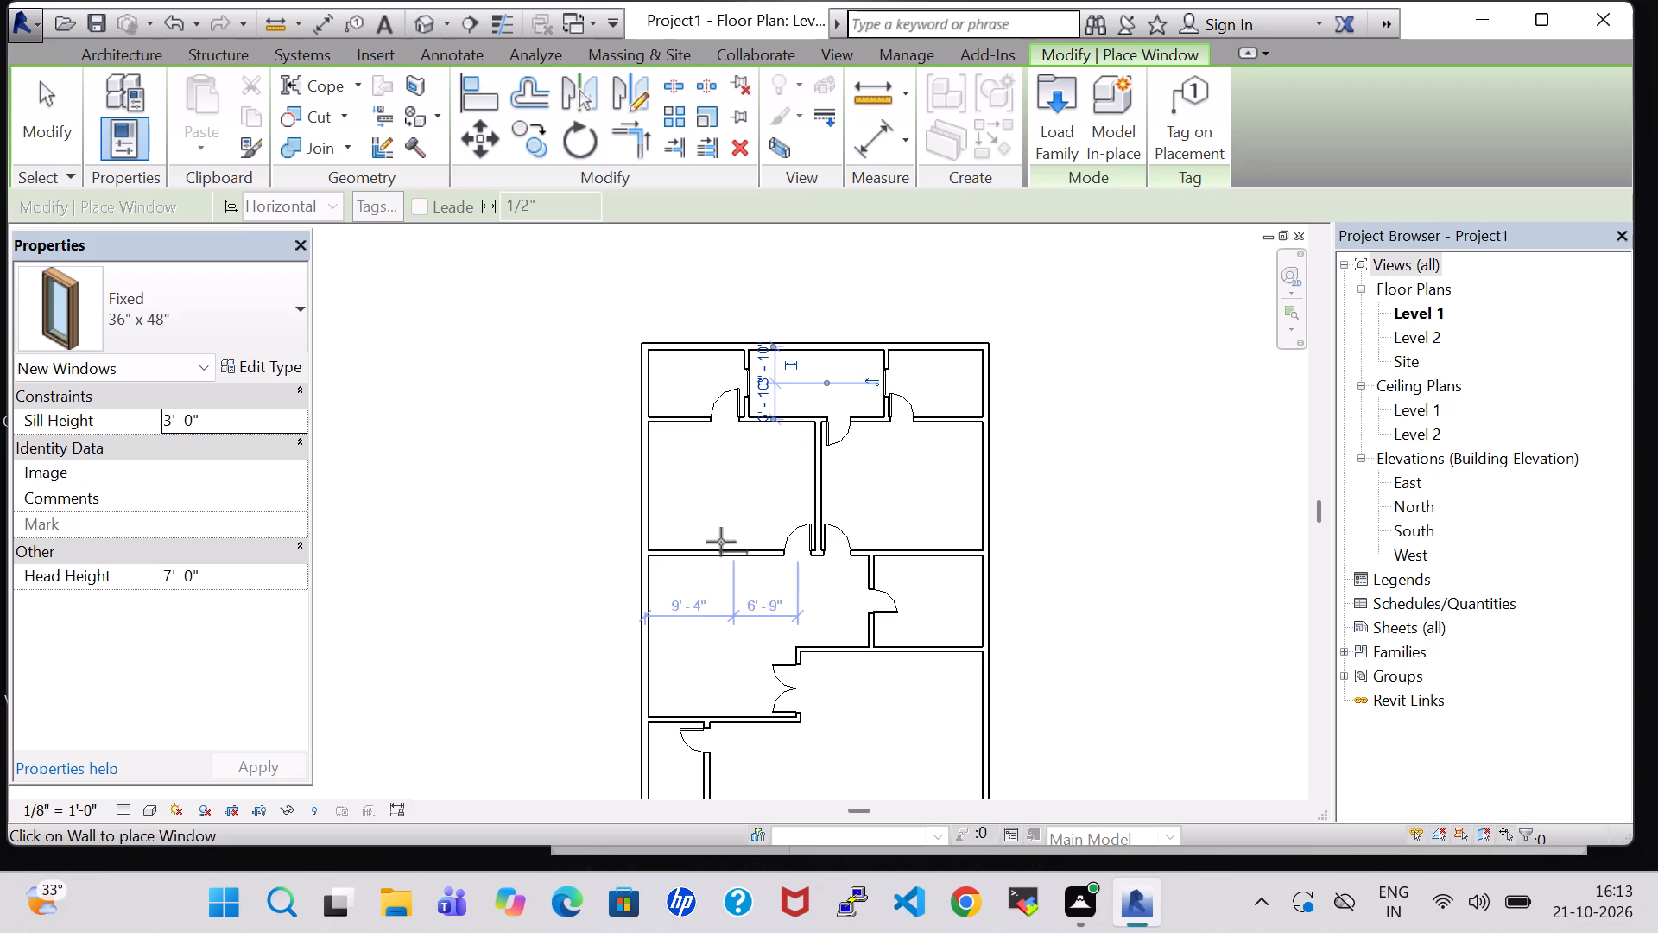
{"action": "key", "text": "Escape"}
{"action": "key", "text": "Escape"}
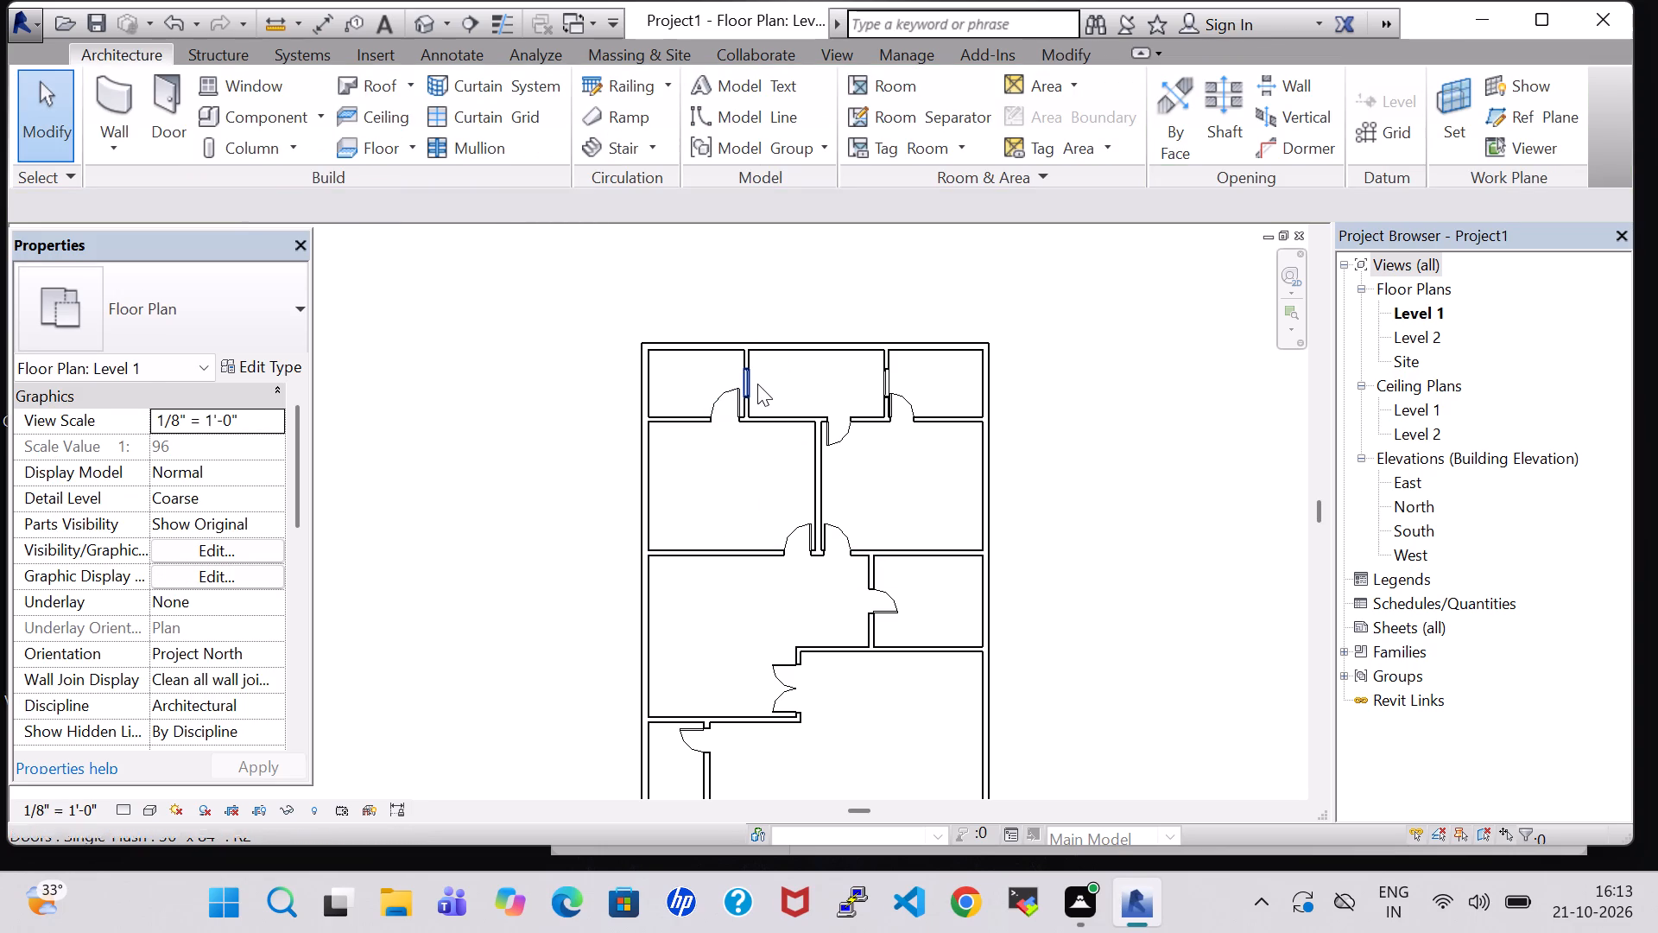
Delete the window in the top-middle room's left partition.
{"action": "left_click", "coordinate": [751, 383]}
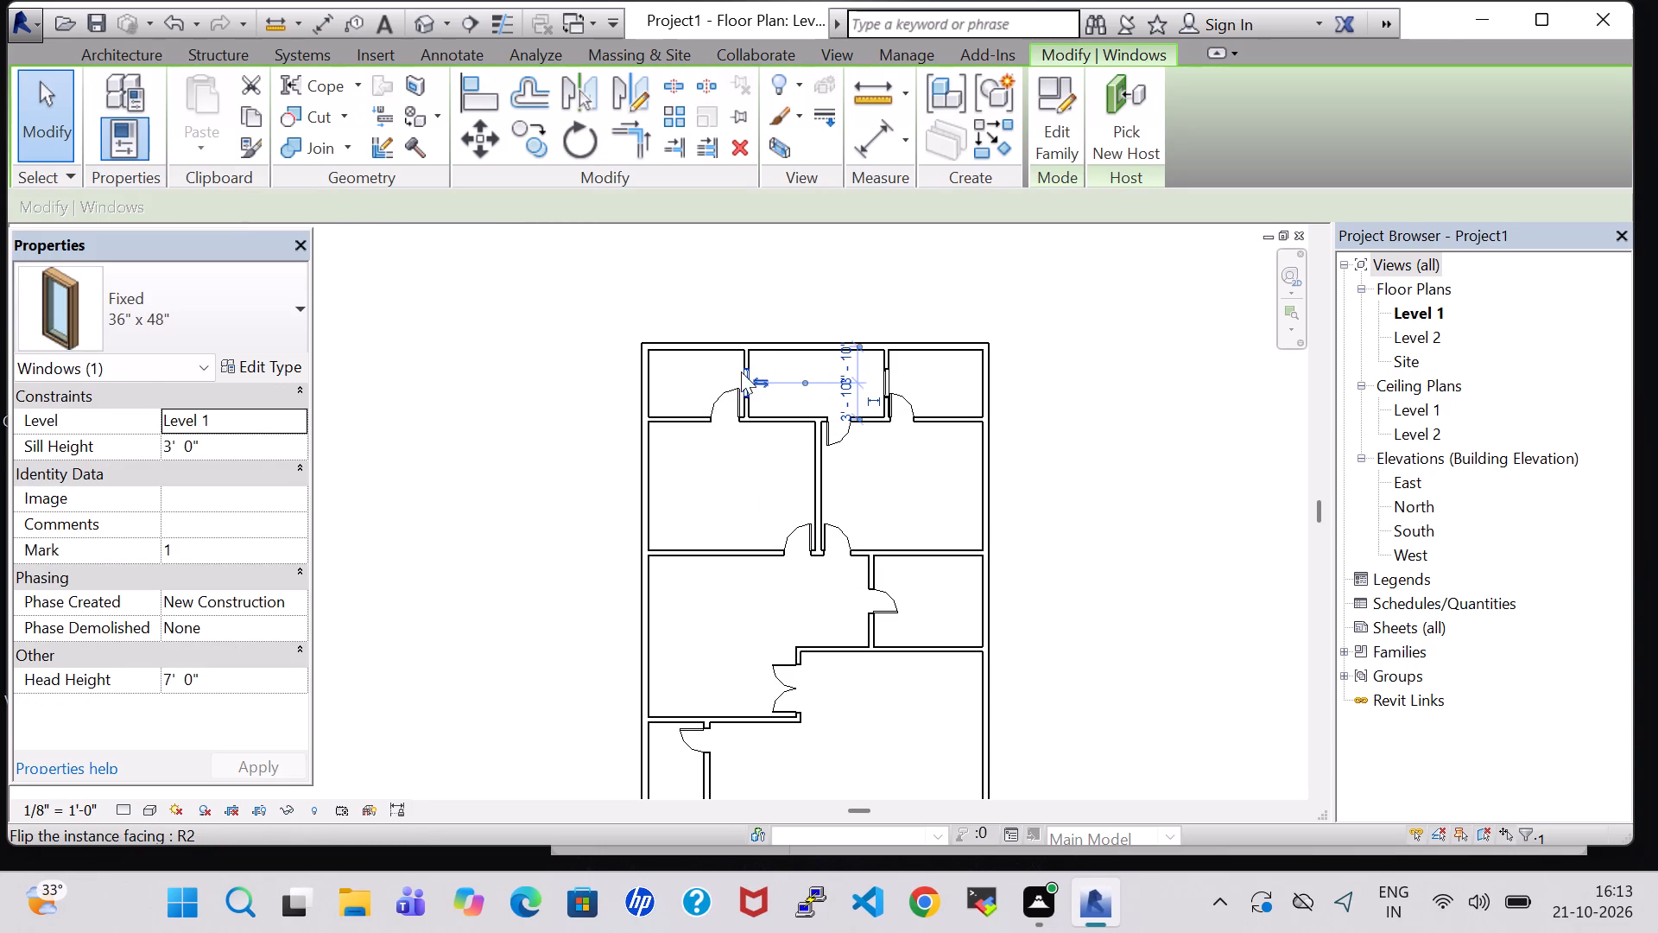
{"action": "key", "text": "Delete"}
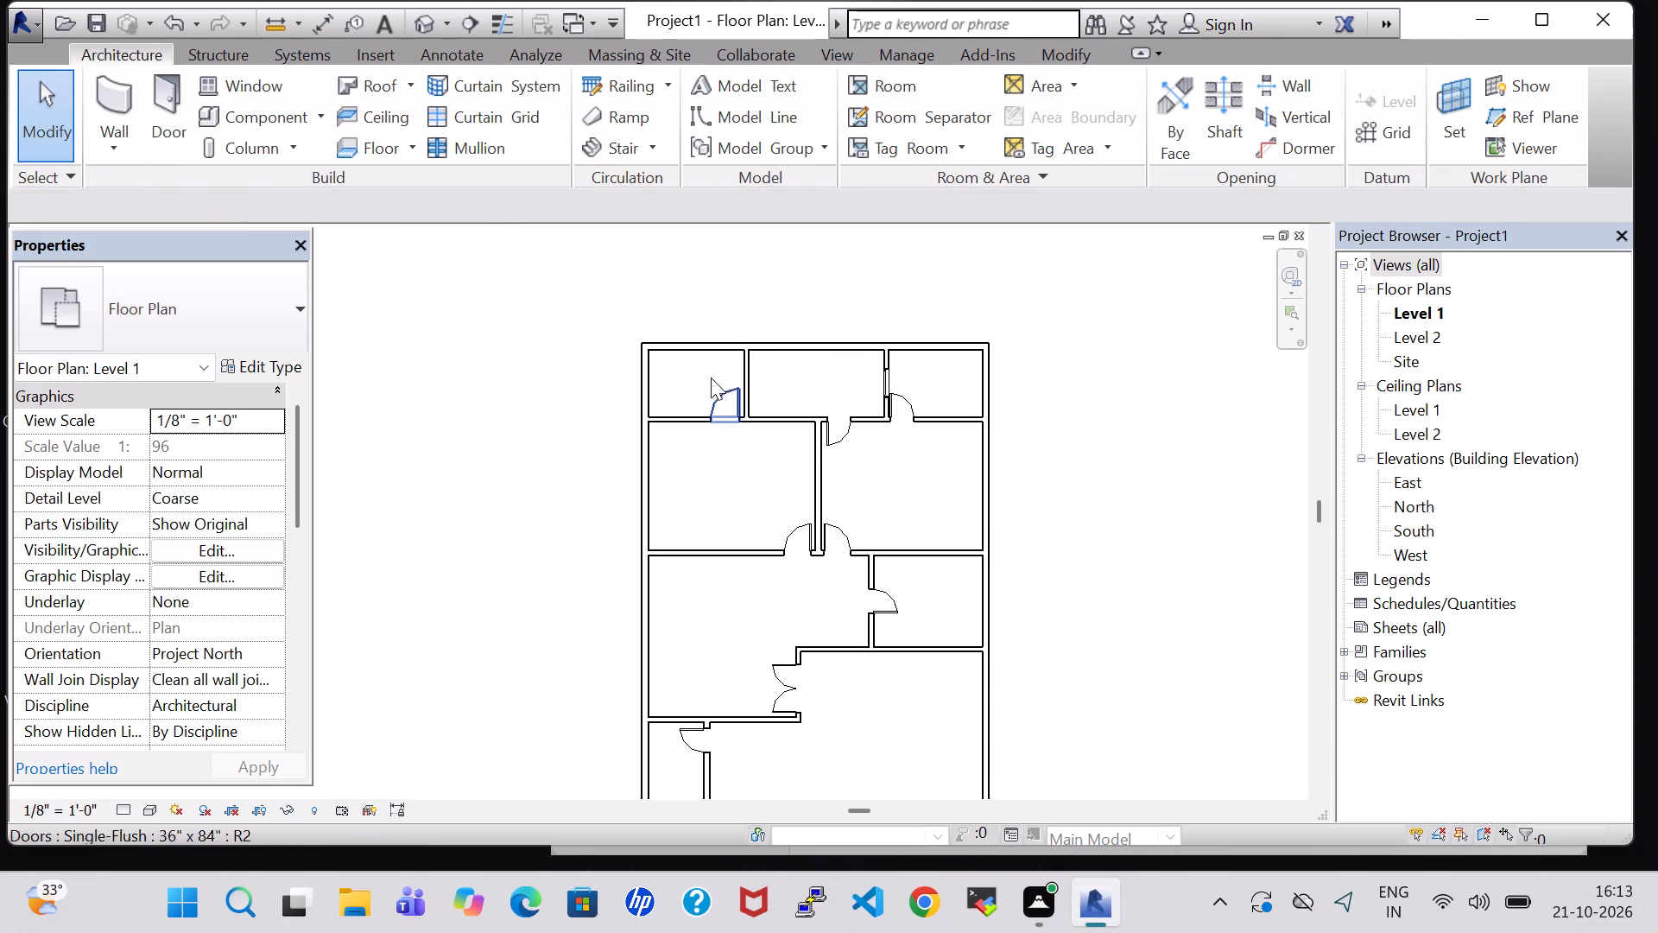
Load the Transom with Trim window family from the US Imperial library's Windows folder.
{"action": "left_click", "coordinate": [241, 89]}
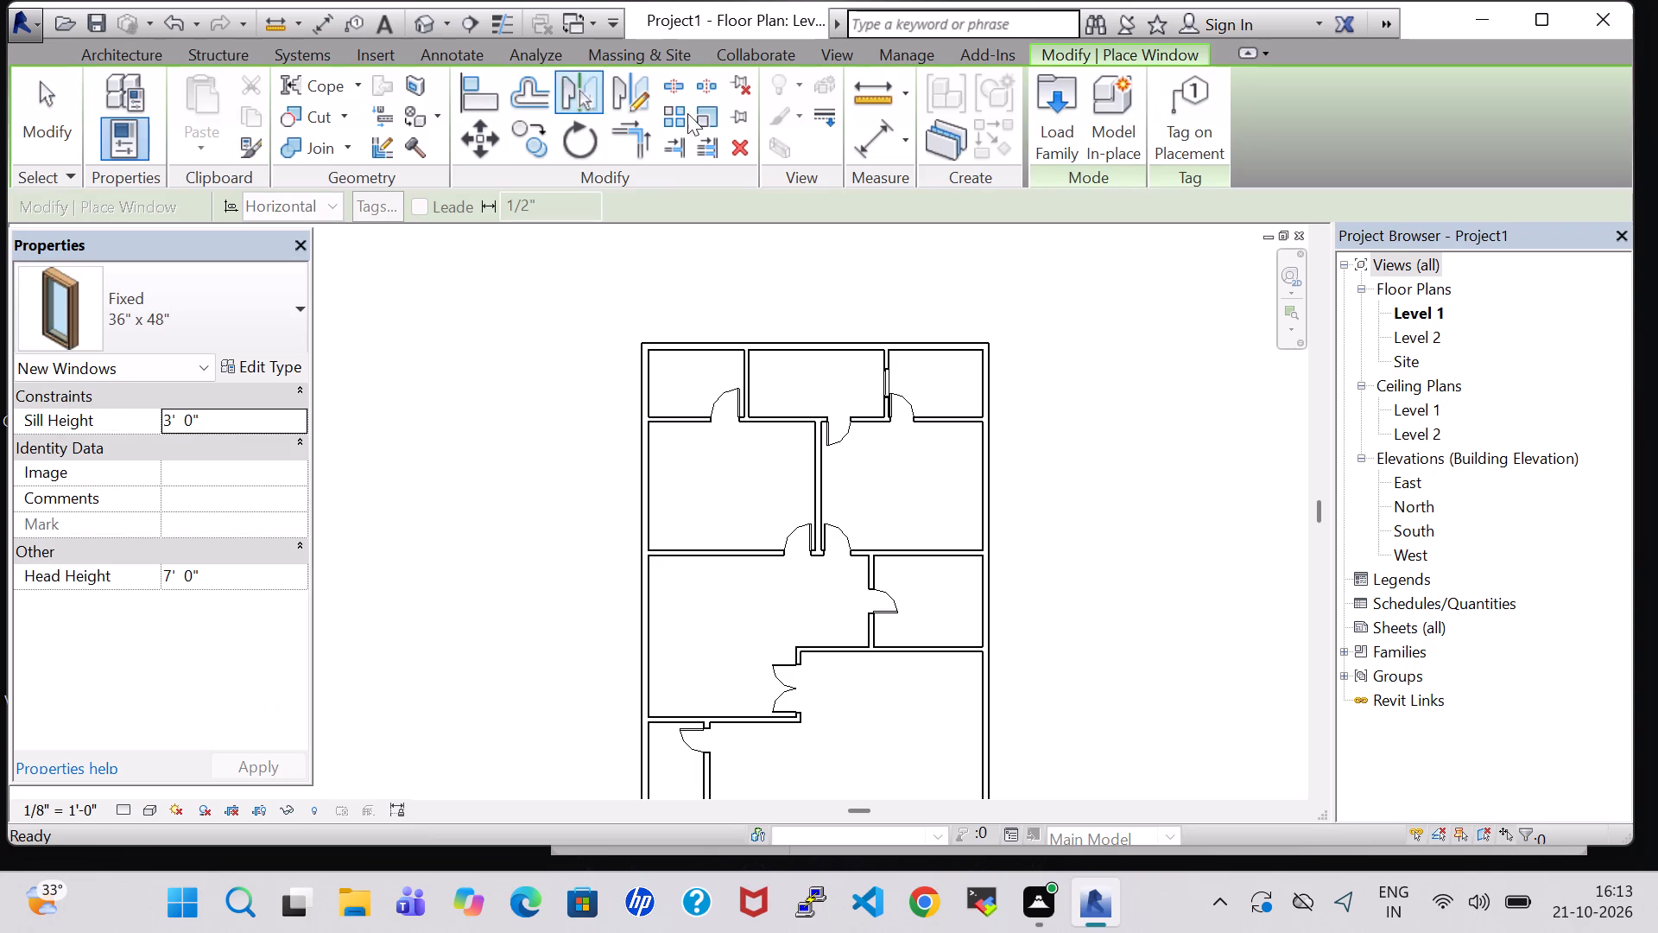
{"action": "left_click", "coordinate": [1067, 113]}
{"action": "left_click", "coordinate": [993, 580]}
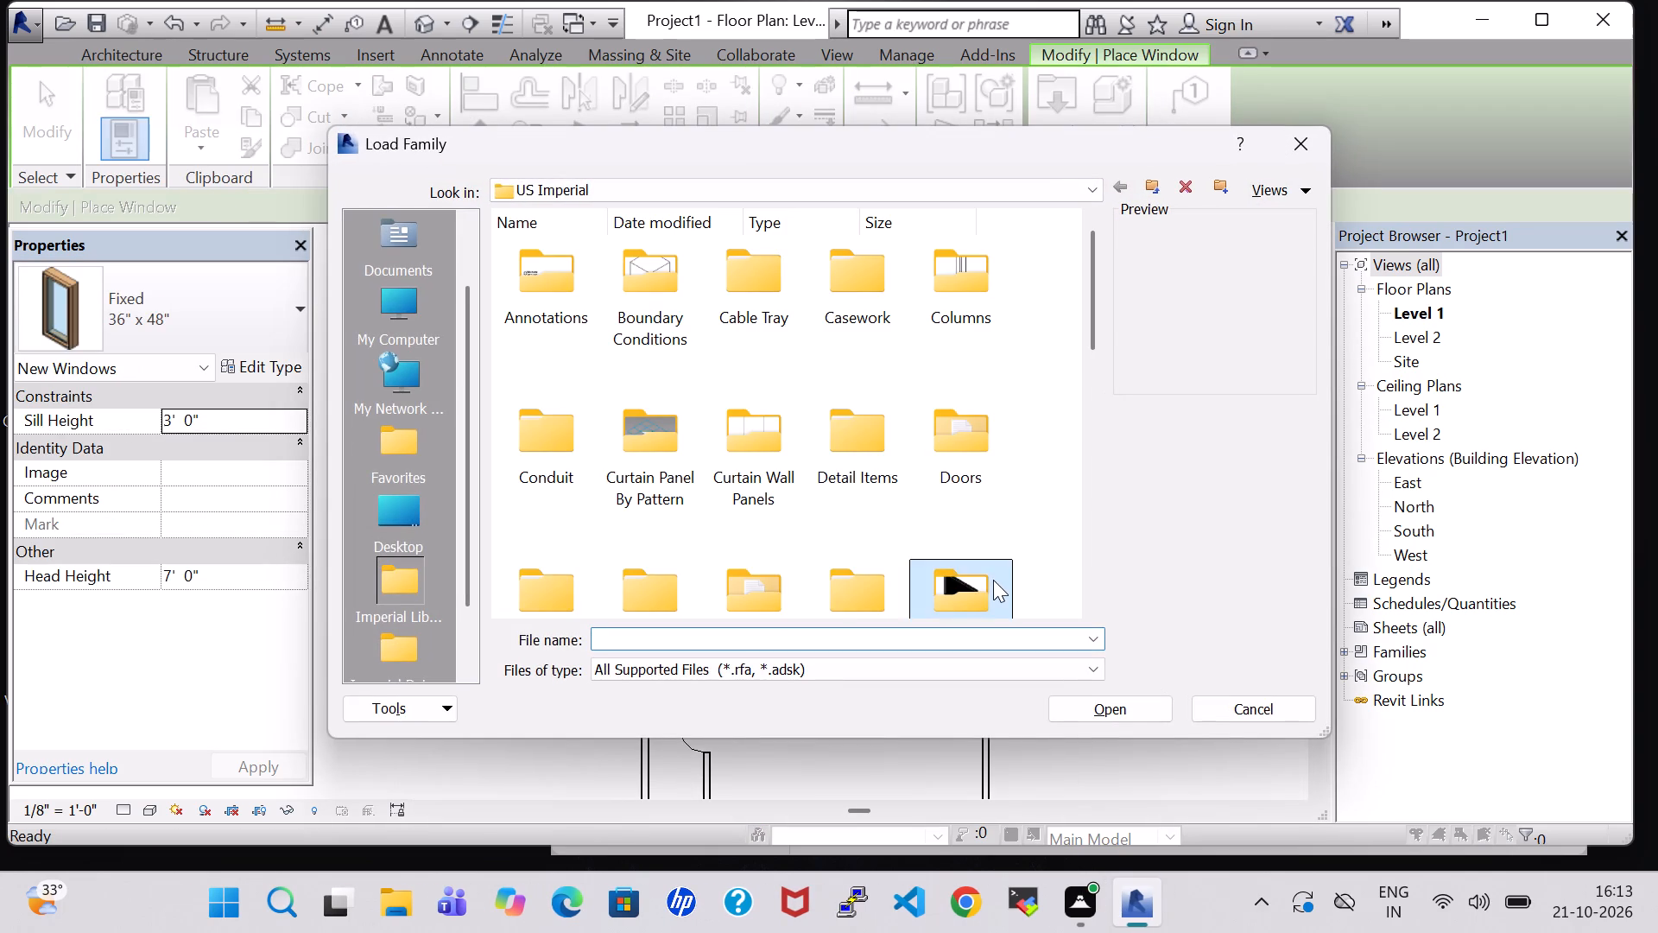
{"action": "key", "text": "w"}
{"action": "double_click", "coordinate": [750, 552]}
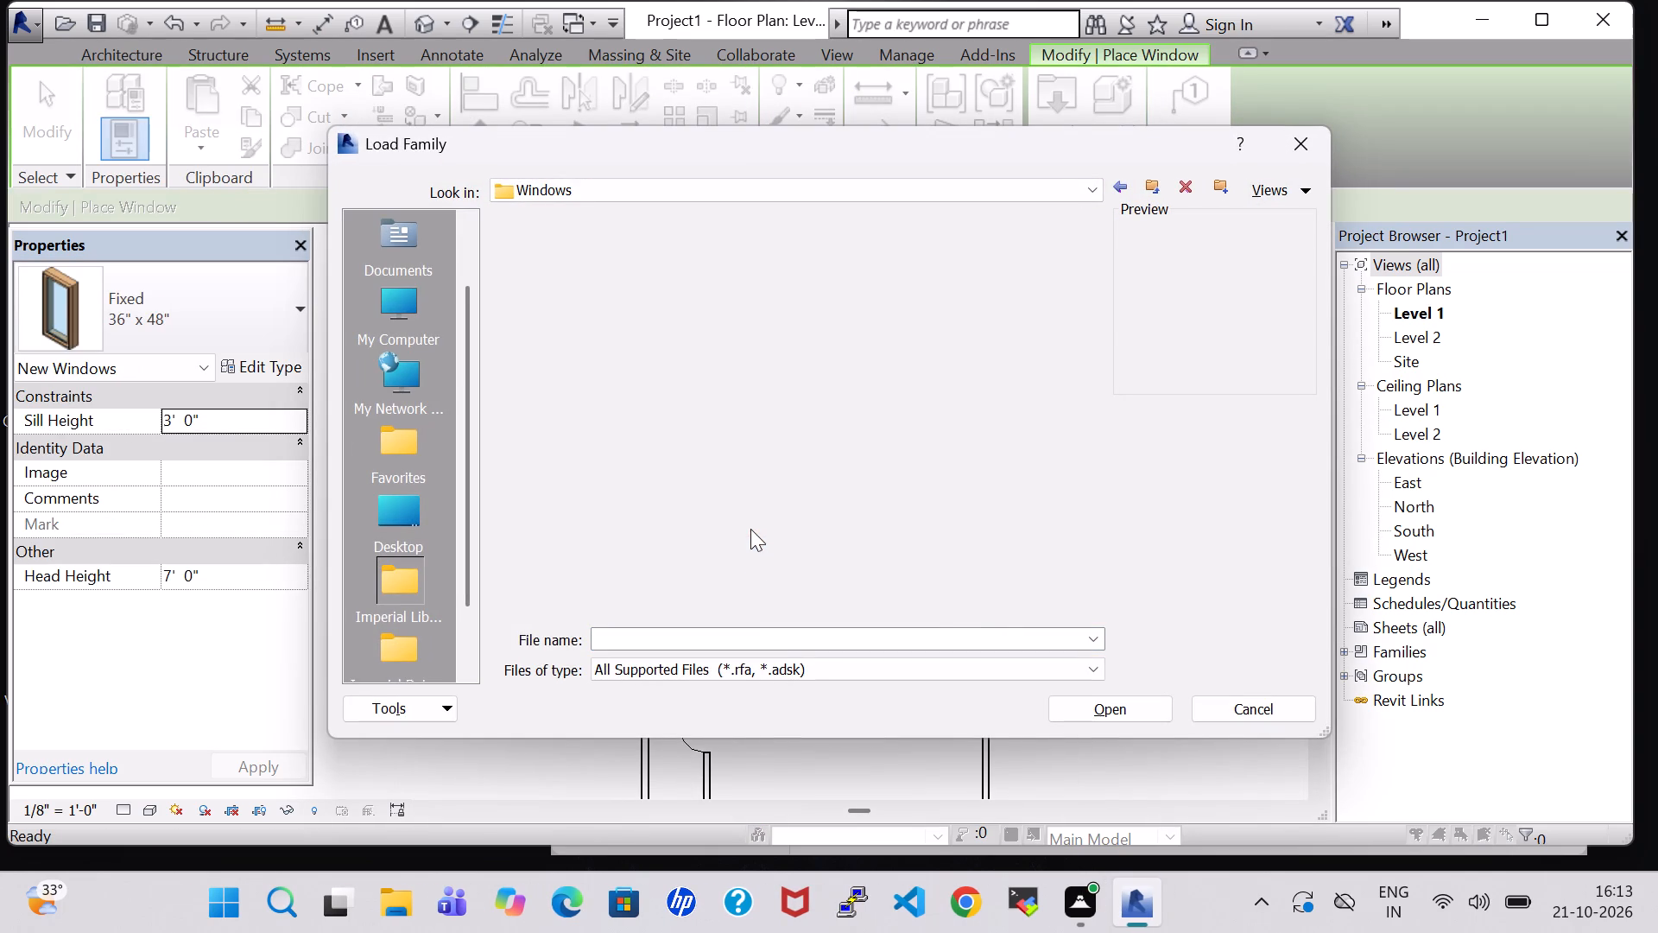
{"action": "scroll", "coordinate": [787, 500], "scroll_direction": "down", "scroll_amount": 2}
{"action": "left_click", "coordinate": [848, 409]}
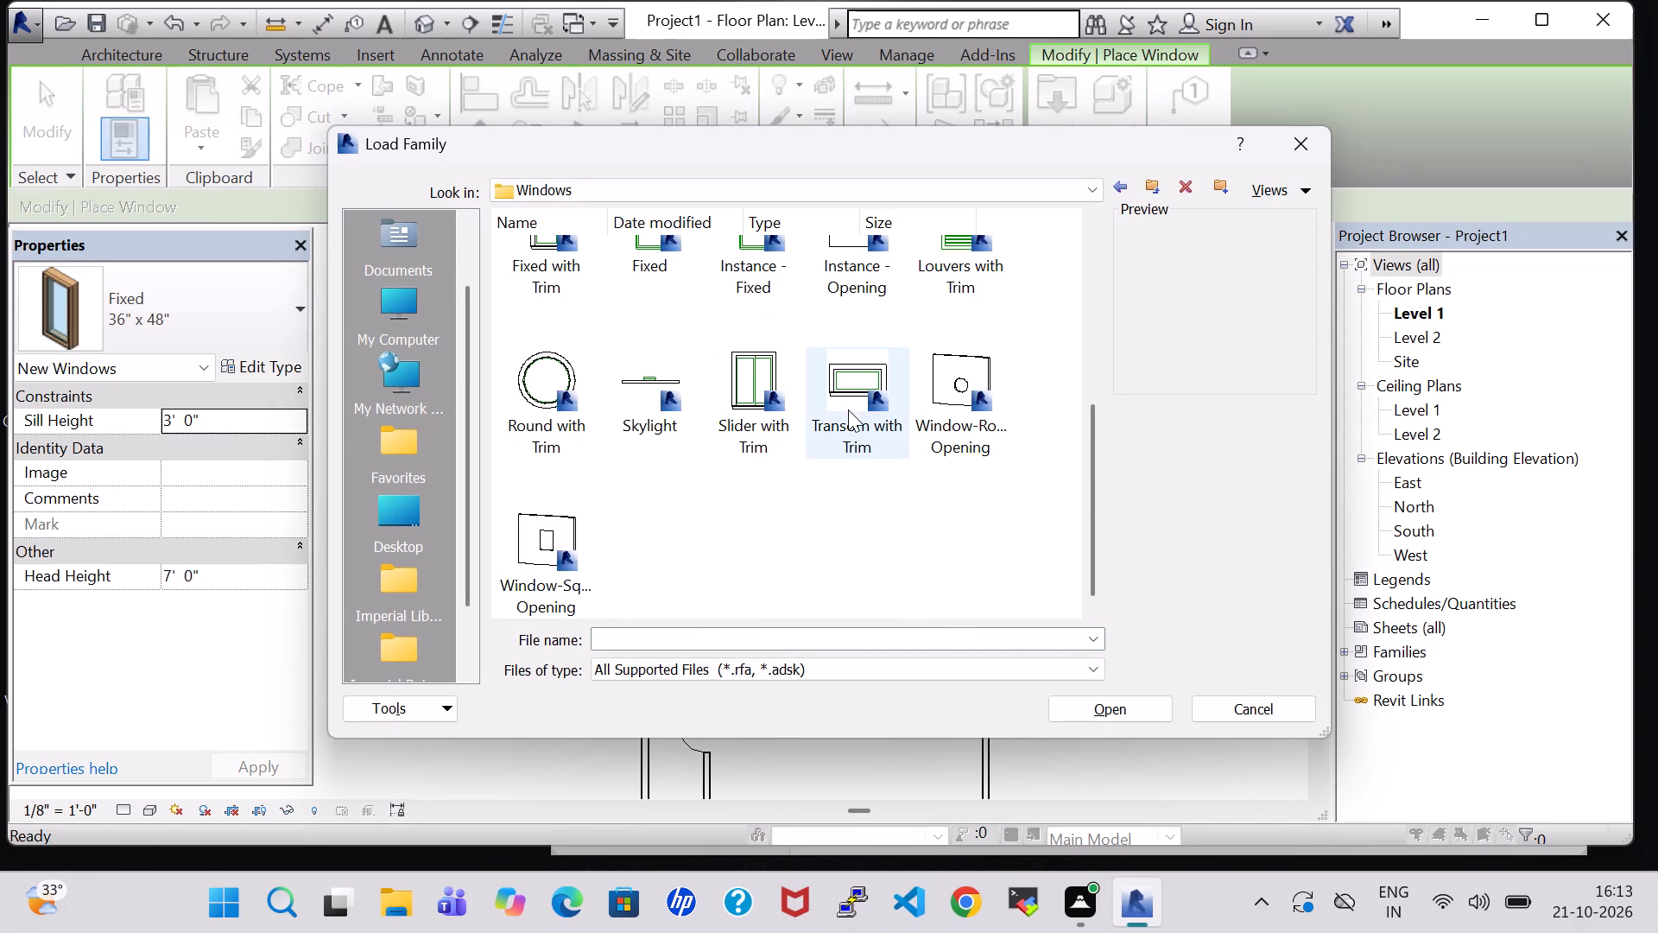
{"action": "left_click", "coordinate": [1116, 716]}
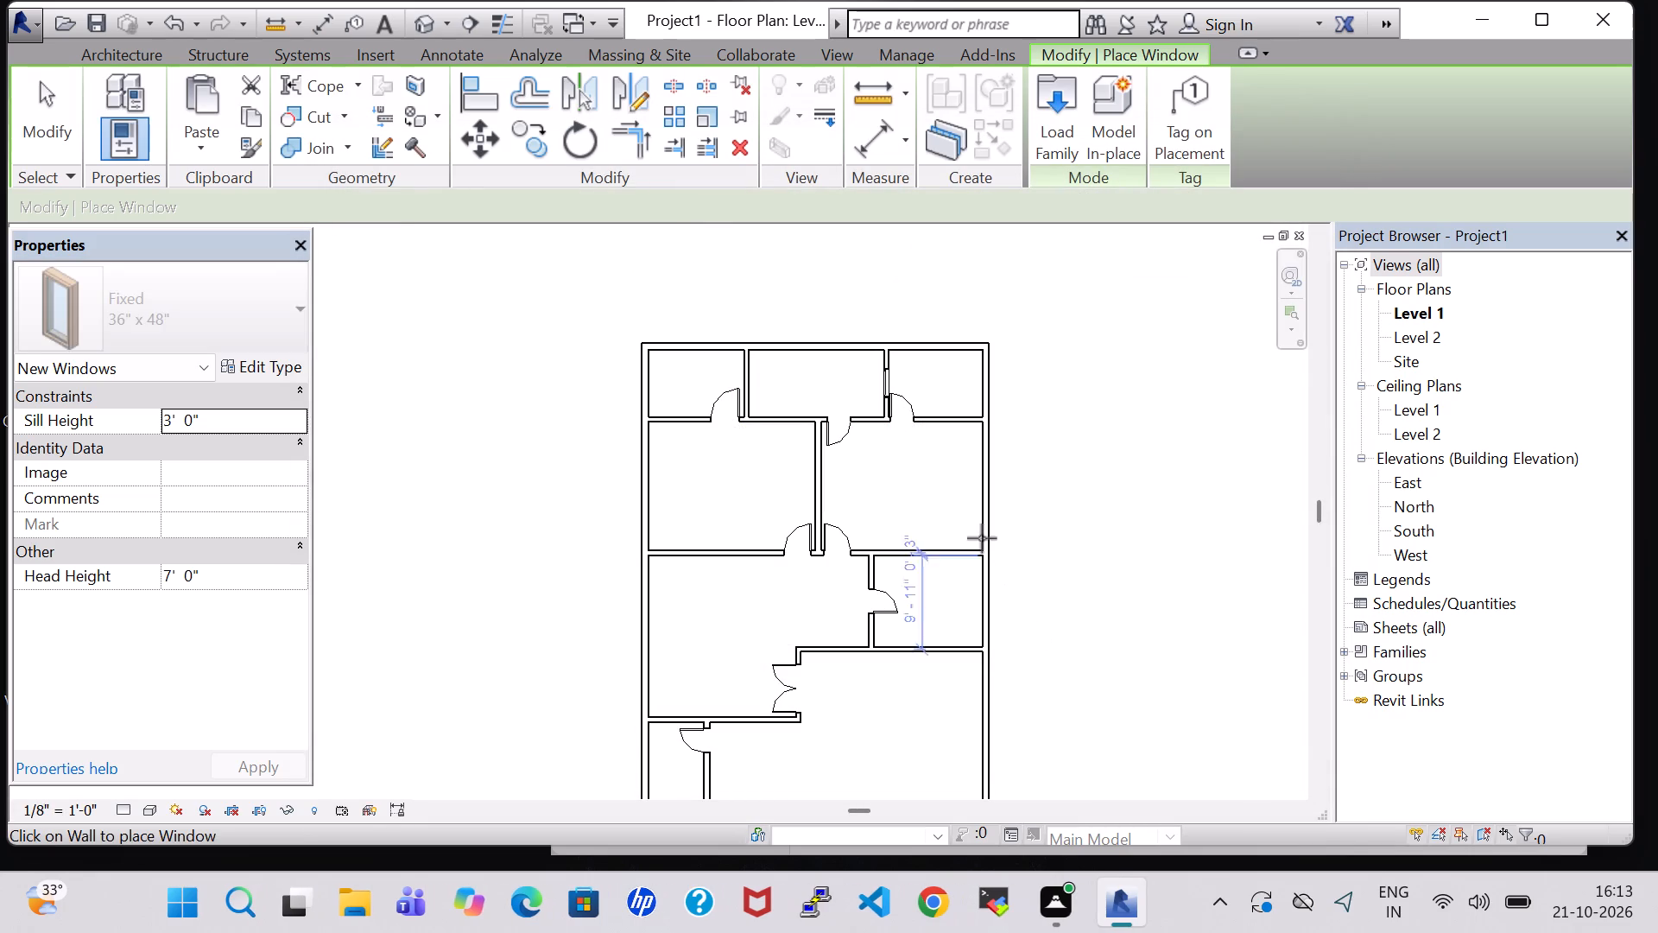
Place Transom with Trim 24" x 24" windows in the top-left room's outer left wall, about 2'-6" from its top, and the lower-left room's bottom wall.
{"action": "left_click", "coordinate": [644, 371]}
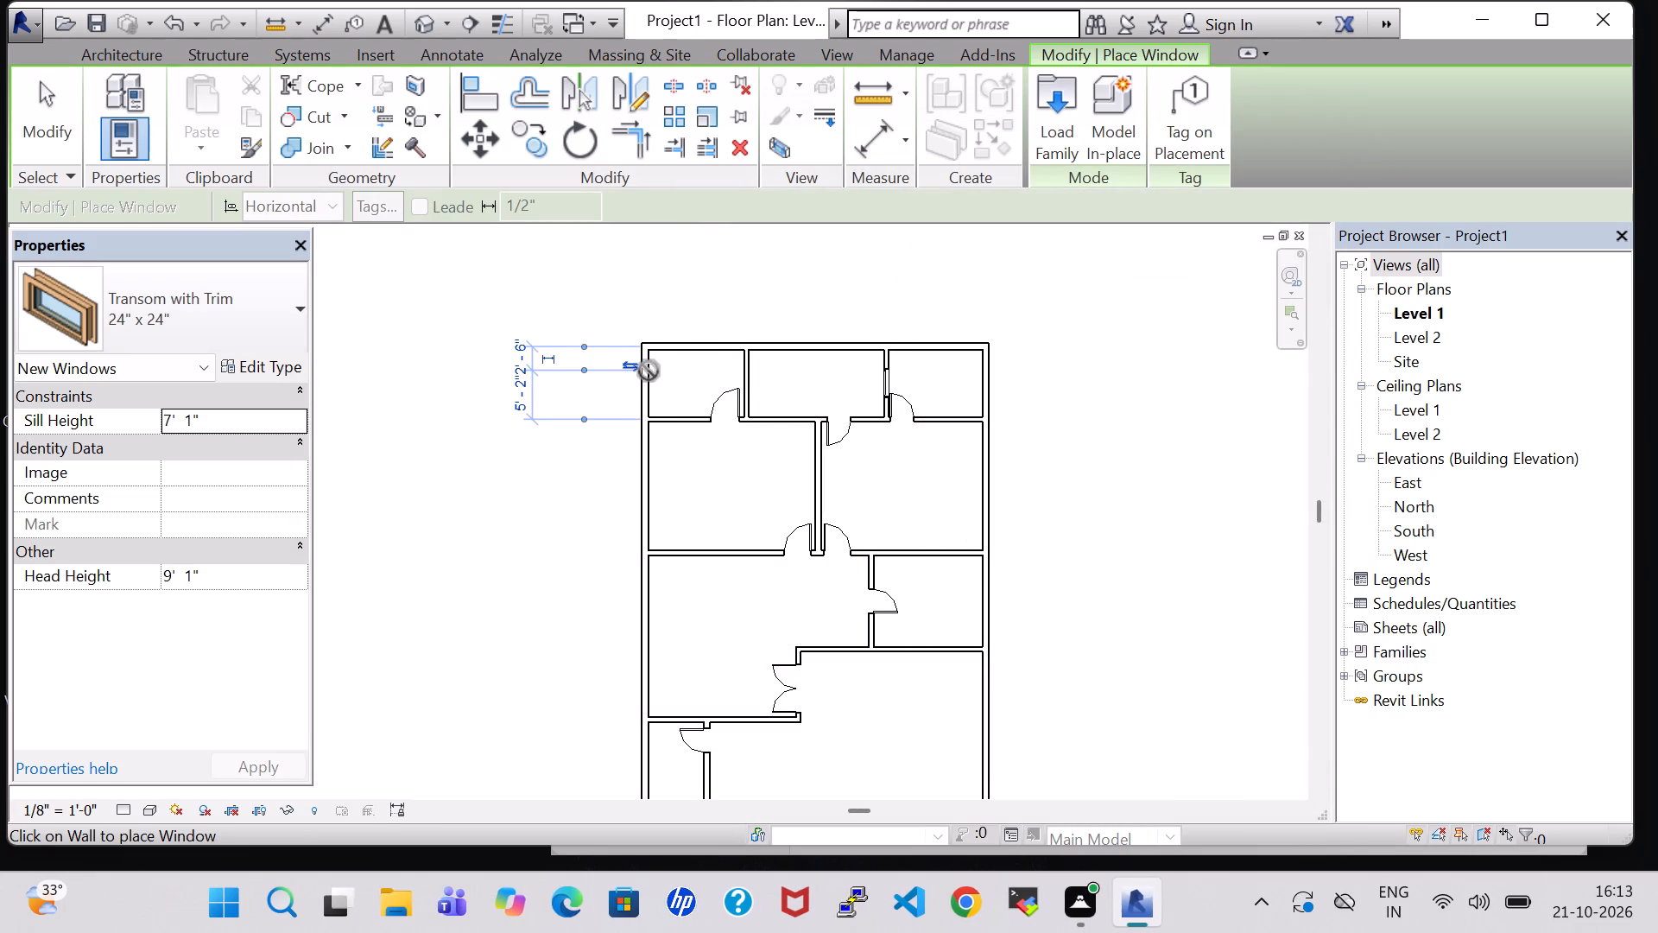
{"action": "middle_click_drag", "start_coordinate": [670, 715], "coordinate": [670, 695]}
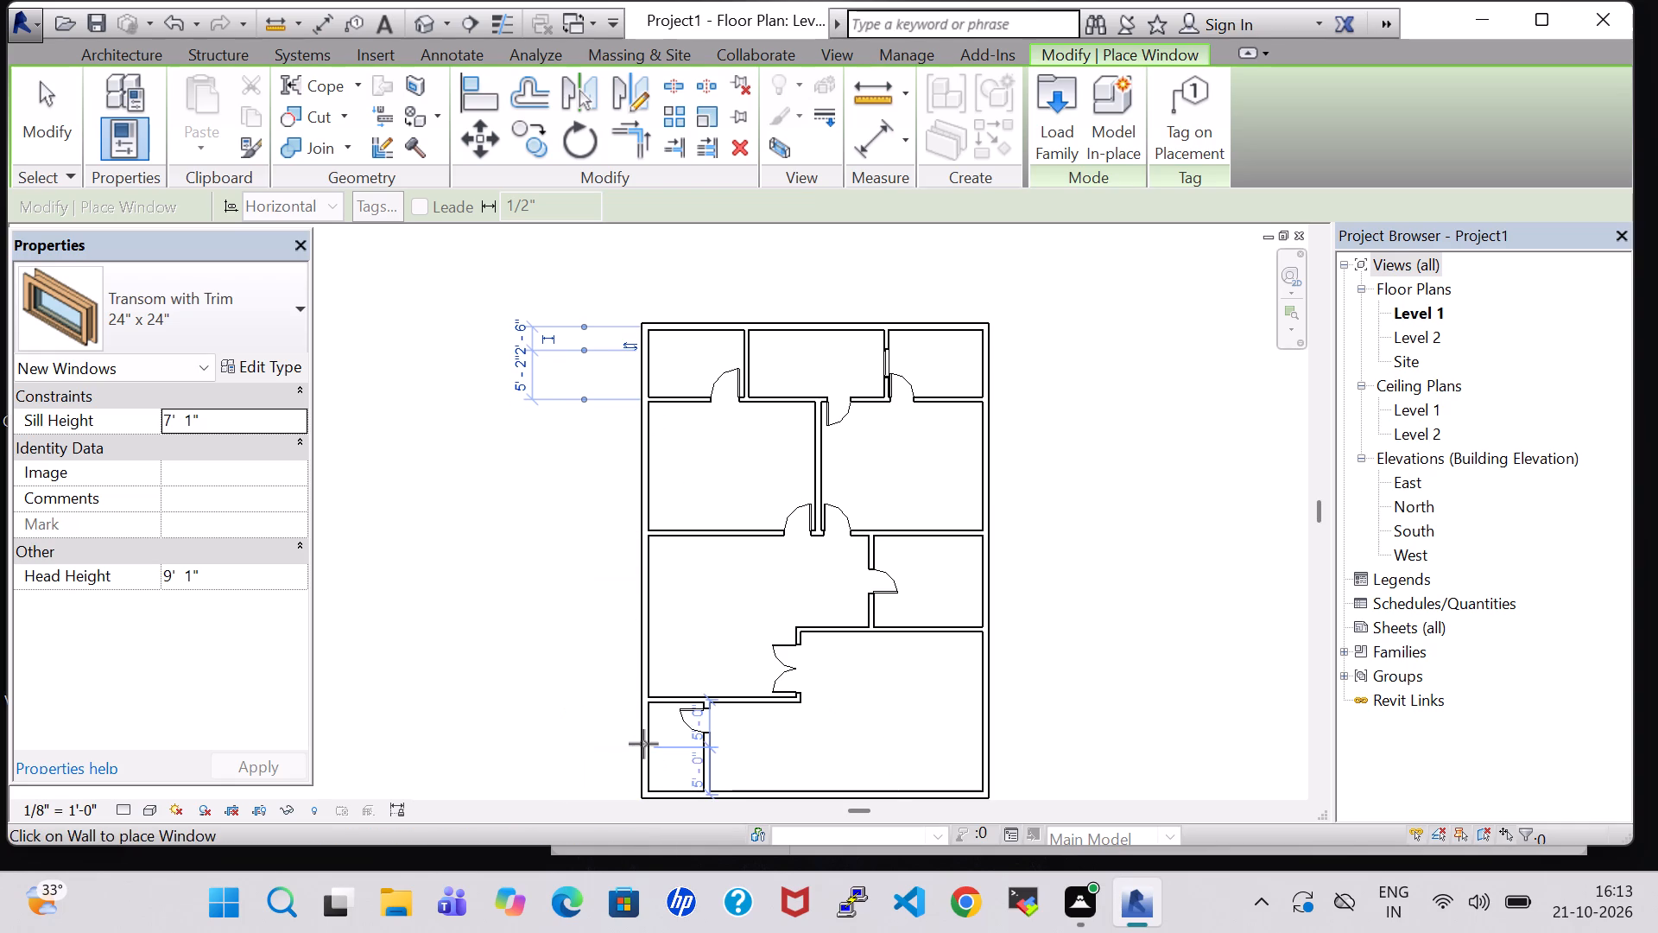
{"action": "left_click", "coordinate": [670, 794]}
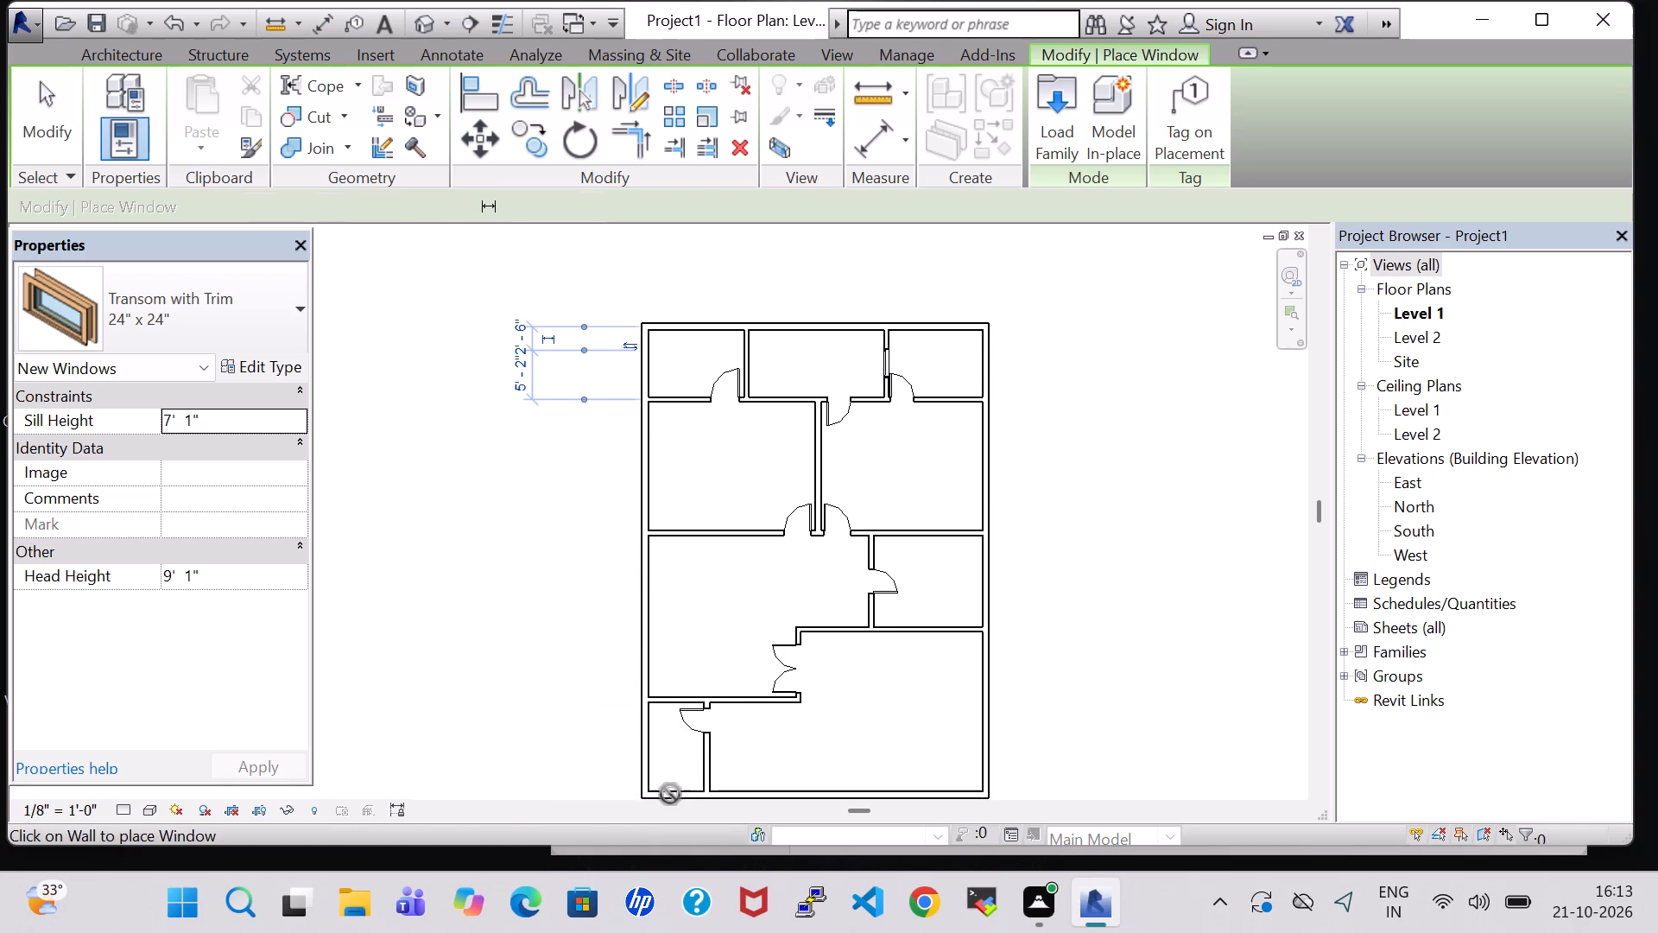
{"action": "key", "text": "Escape"}
{"action": "key", "text": "Escape"}
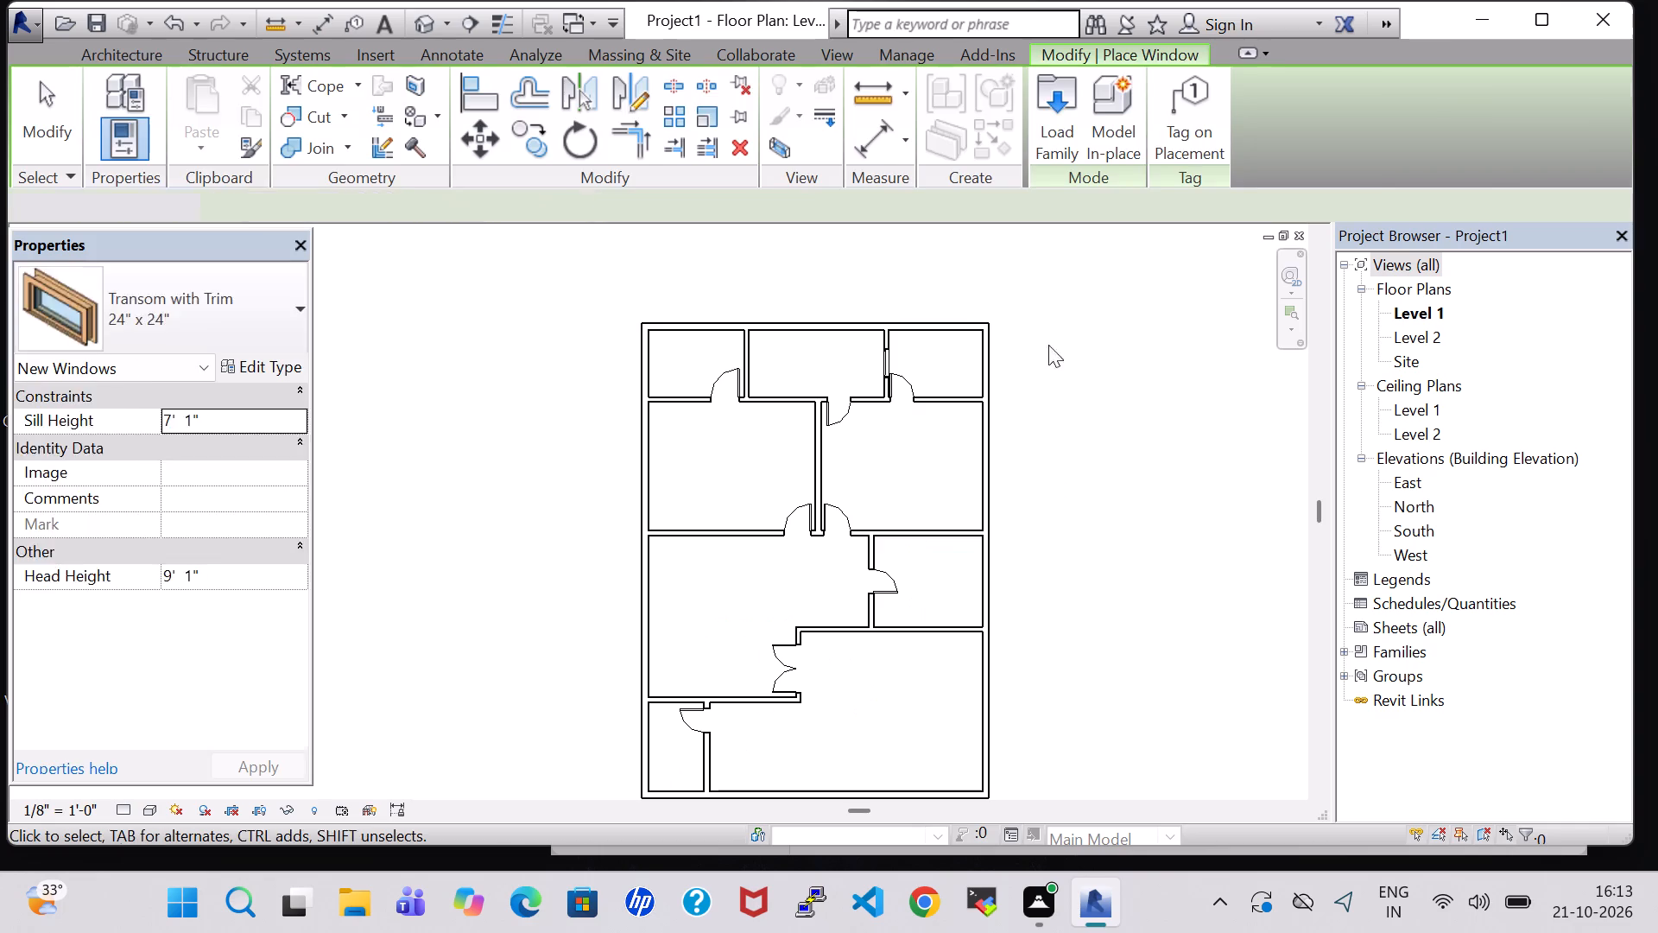
Load the Casement 3x3 with Trim window family from the US Imperial library's Windows folder.
{"action": "left_click", "coordinate": [237, 82]}
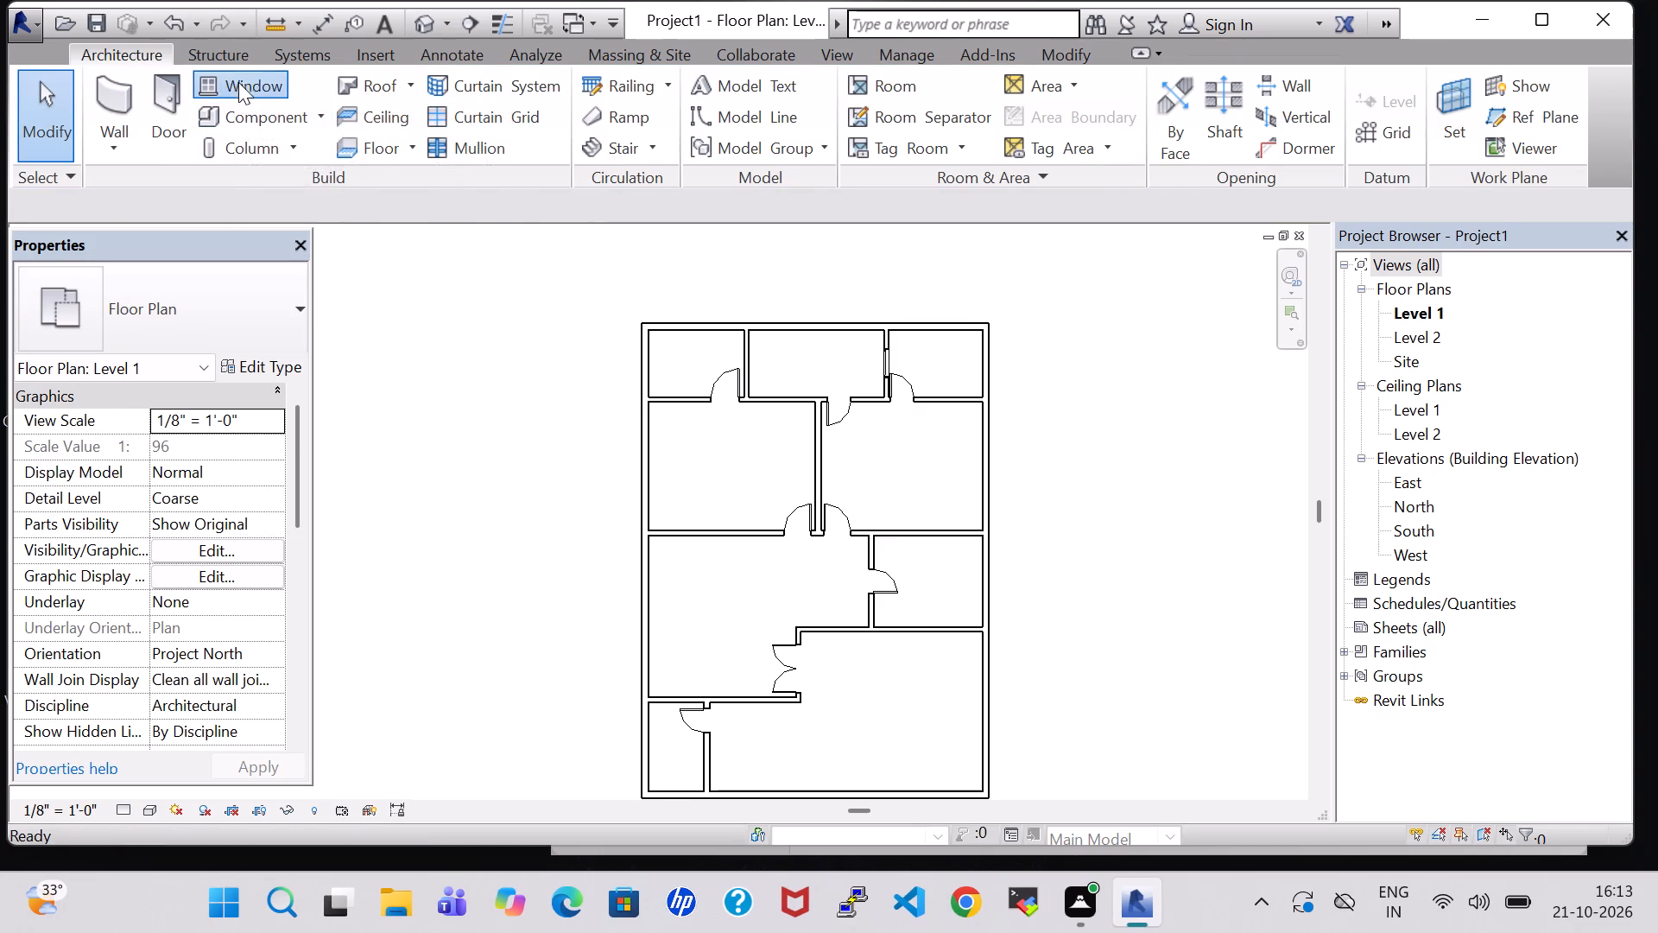
{"action": "left_click", "coordinate": [1018, 133]}
{"action": "left_click", "coordinate": [1043, 133]}
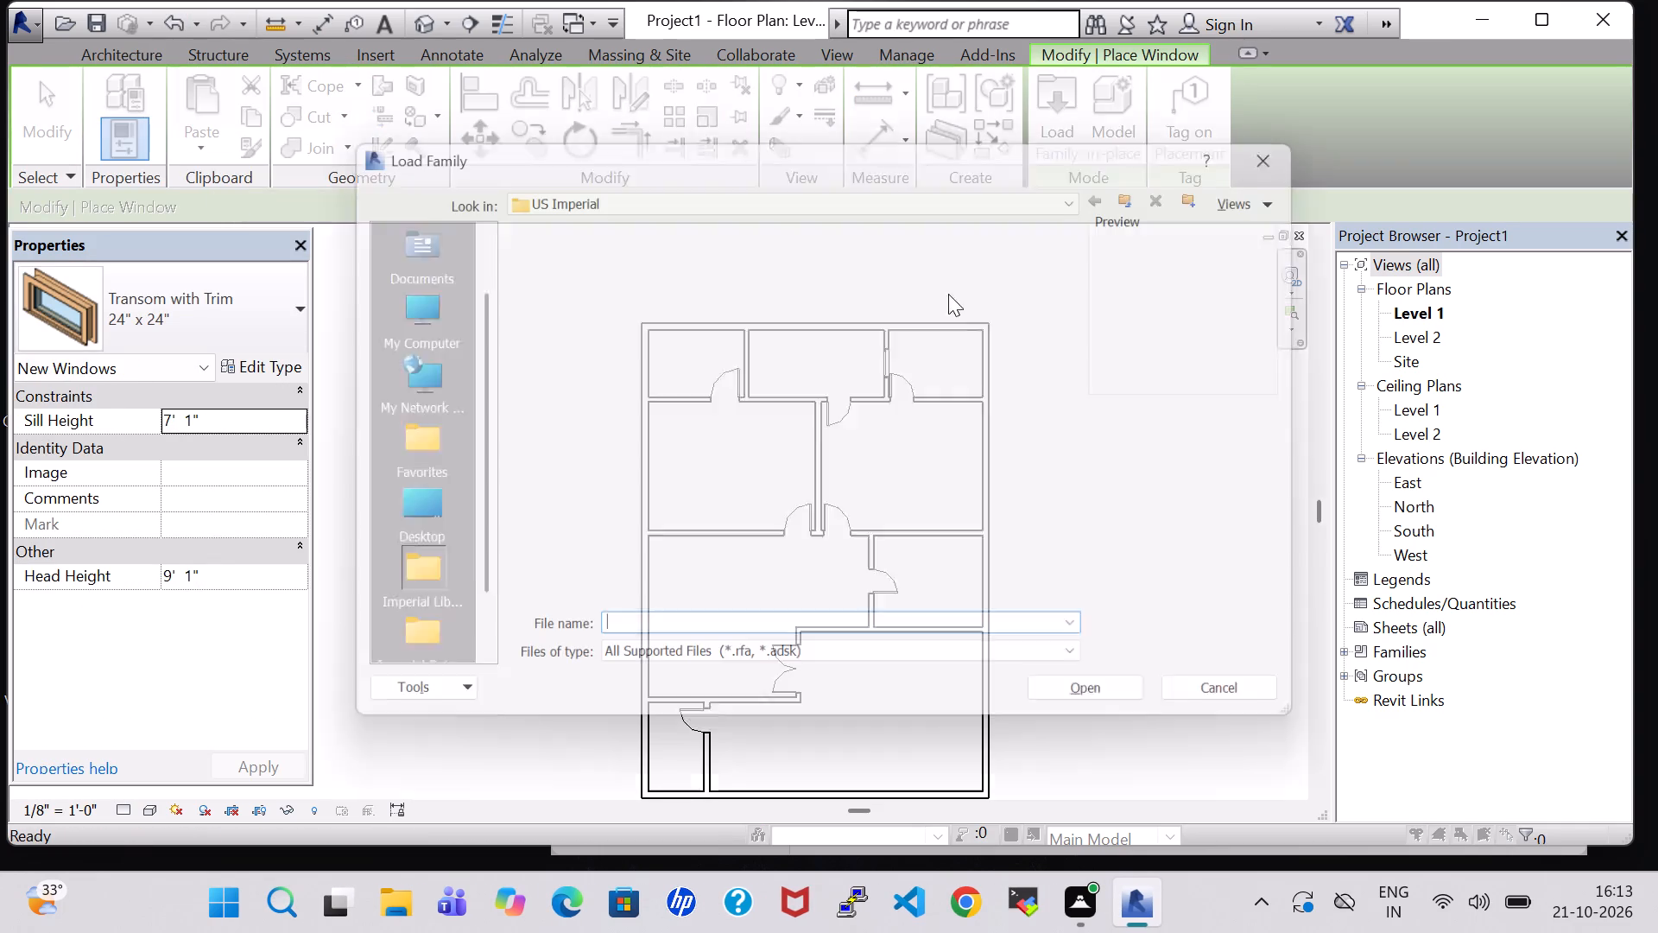
{"action": "left_click", "coordinate": [784, 470]}
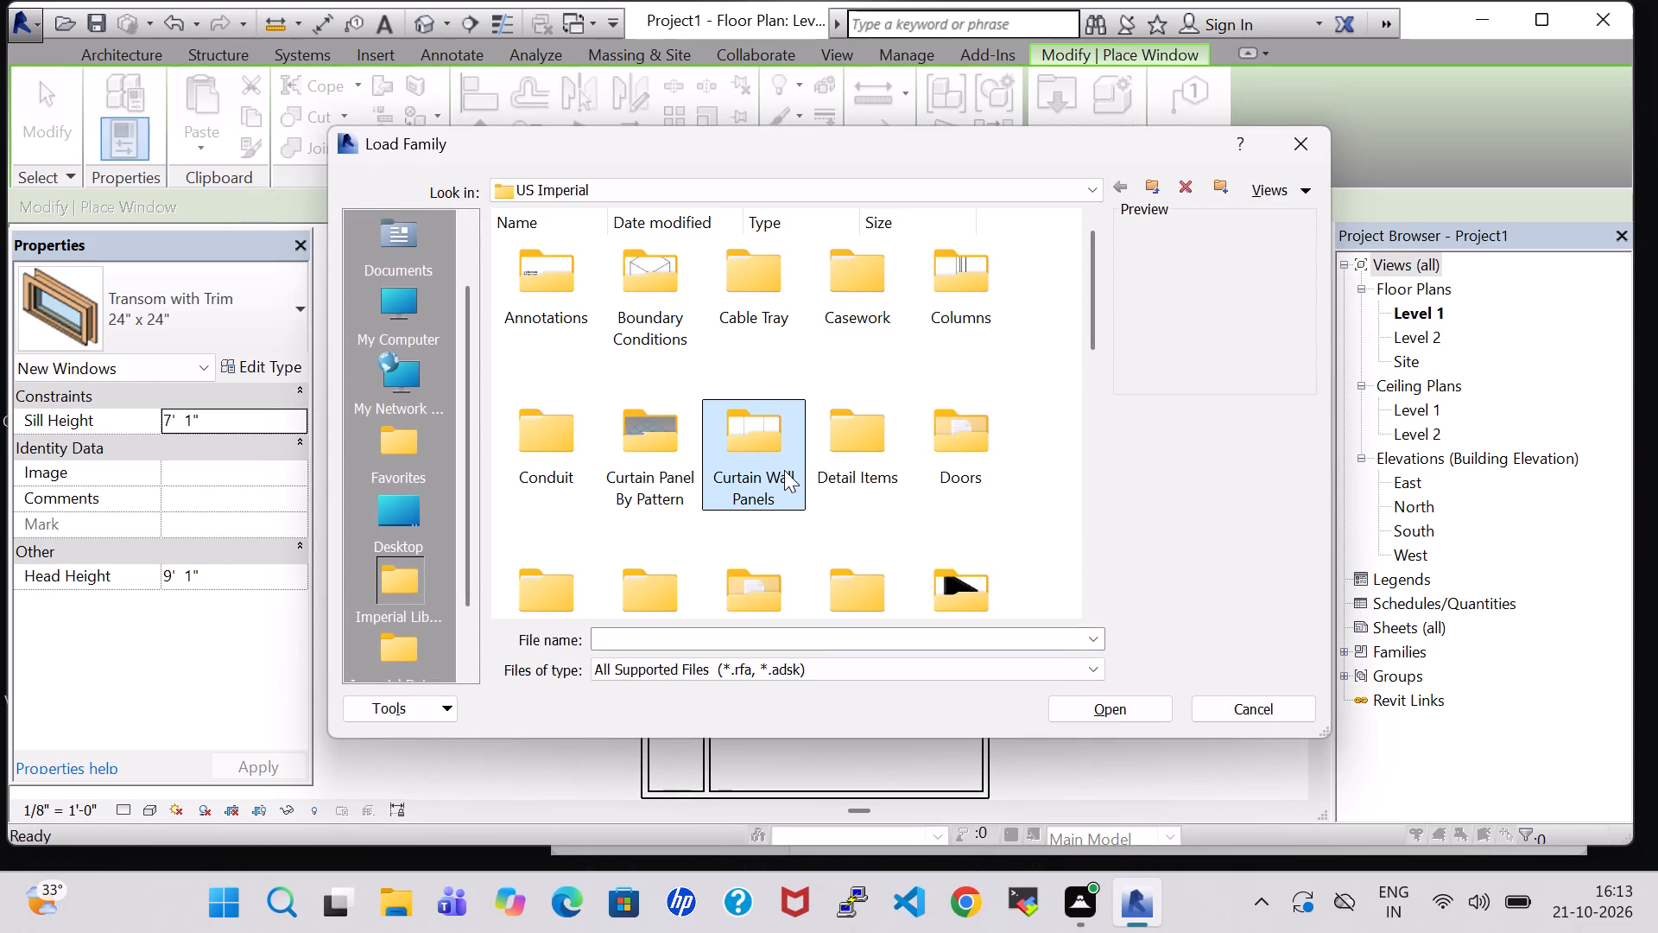
{"action": "key", "text": "w"}
{"action": "double_click", "coordinate": [770, 521]}
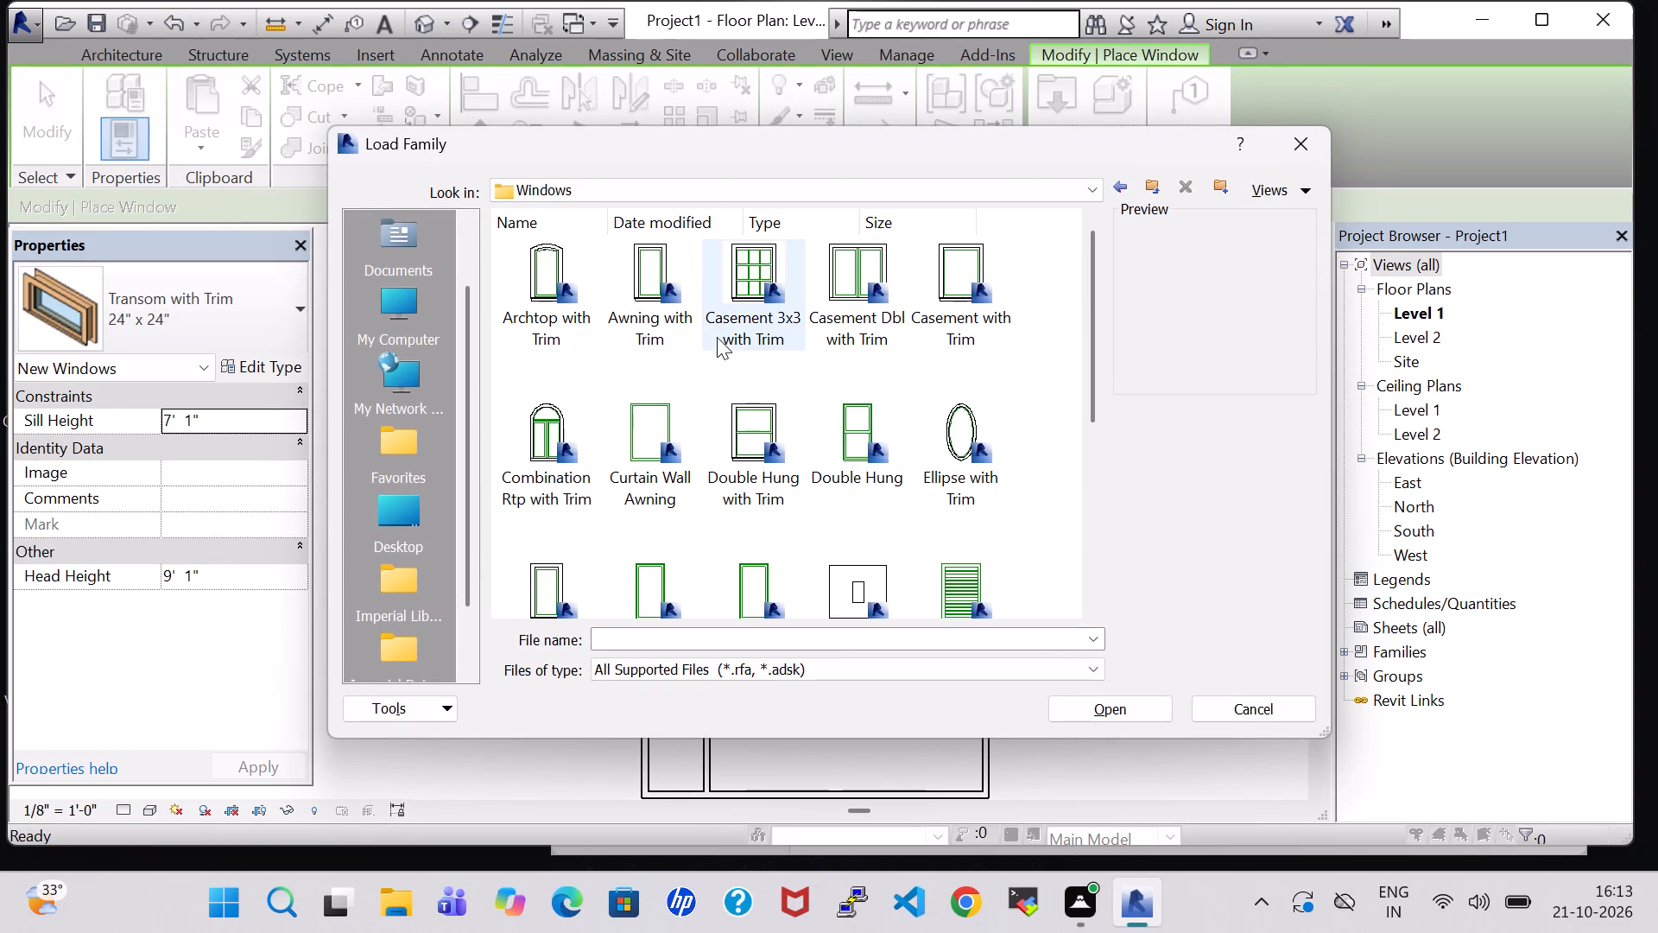
{"action": "left_click", "coordinate": [736, 328]}
{"action": "left_click", "coordinate": [1122, 721]}
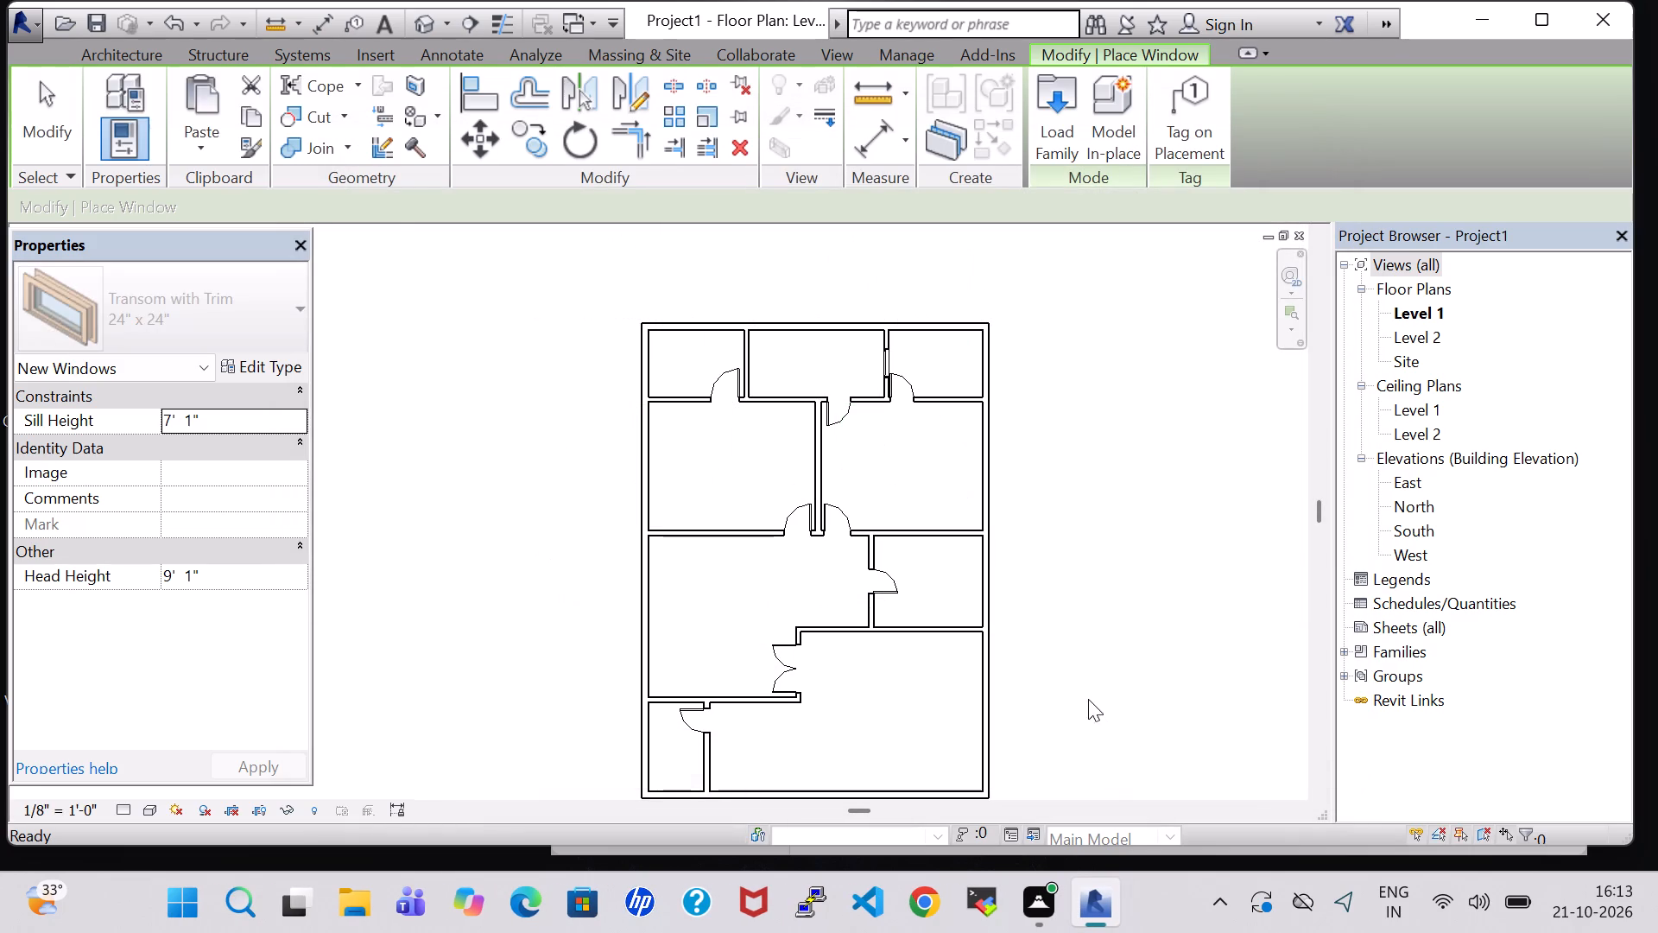
Place 36" x 48" casement windows in the outer side walls, centred in both second-row rooms and the small right room, about 7'-5" down the middle-left room.
{"action": "left_click", "coordinate": [638, 468]}
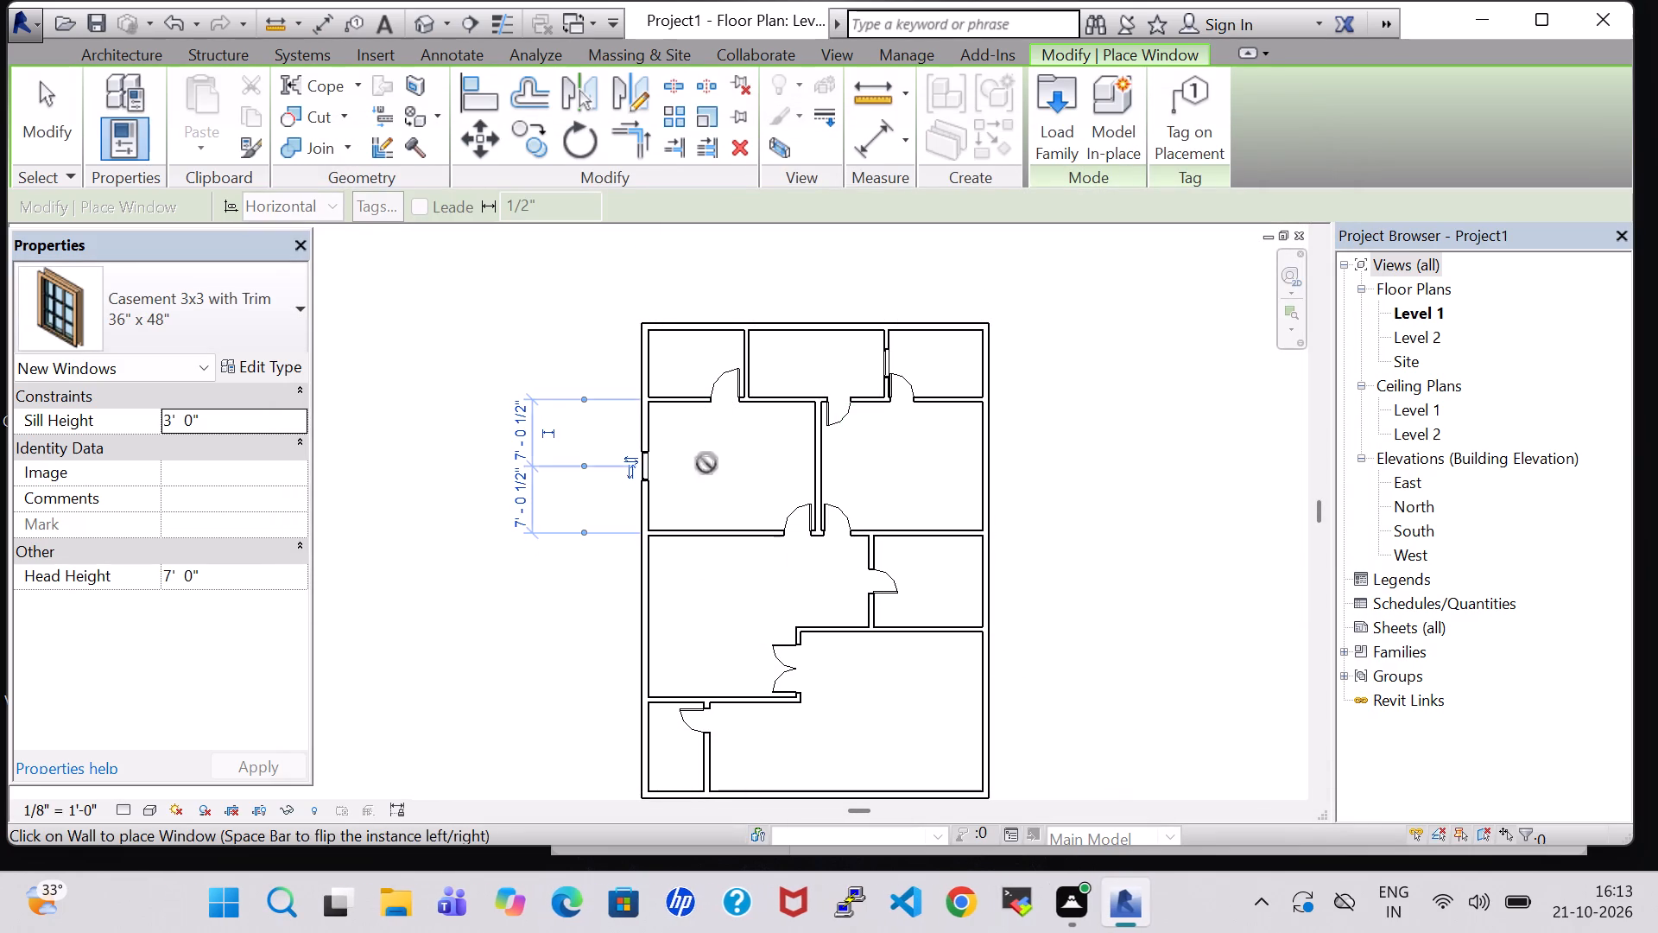
{"action": "left_click", "coordinate": [990, 470]}
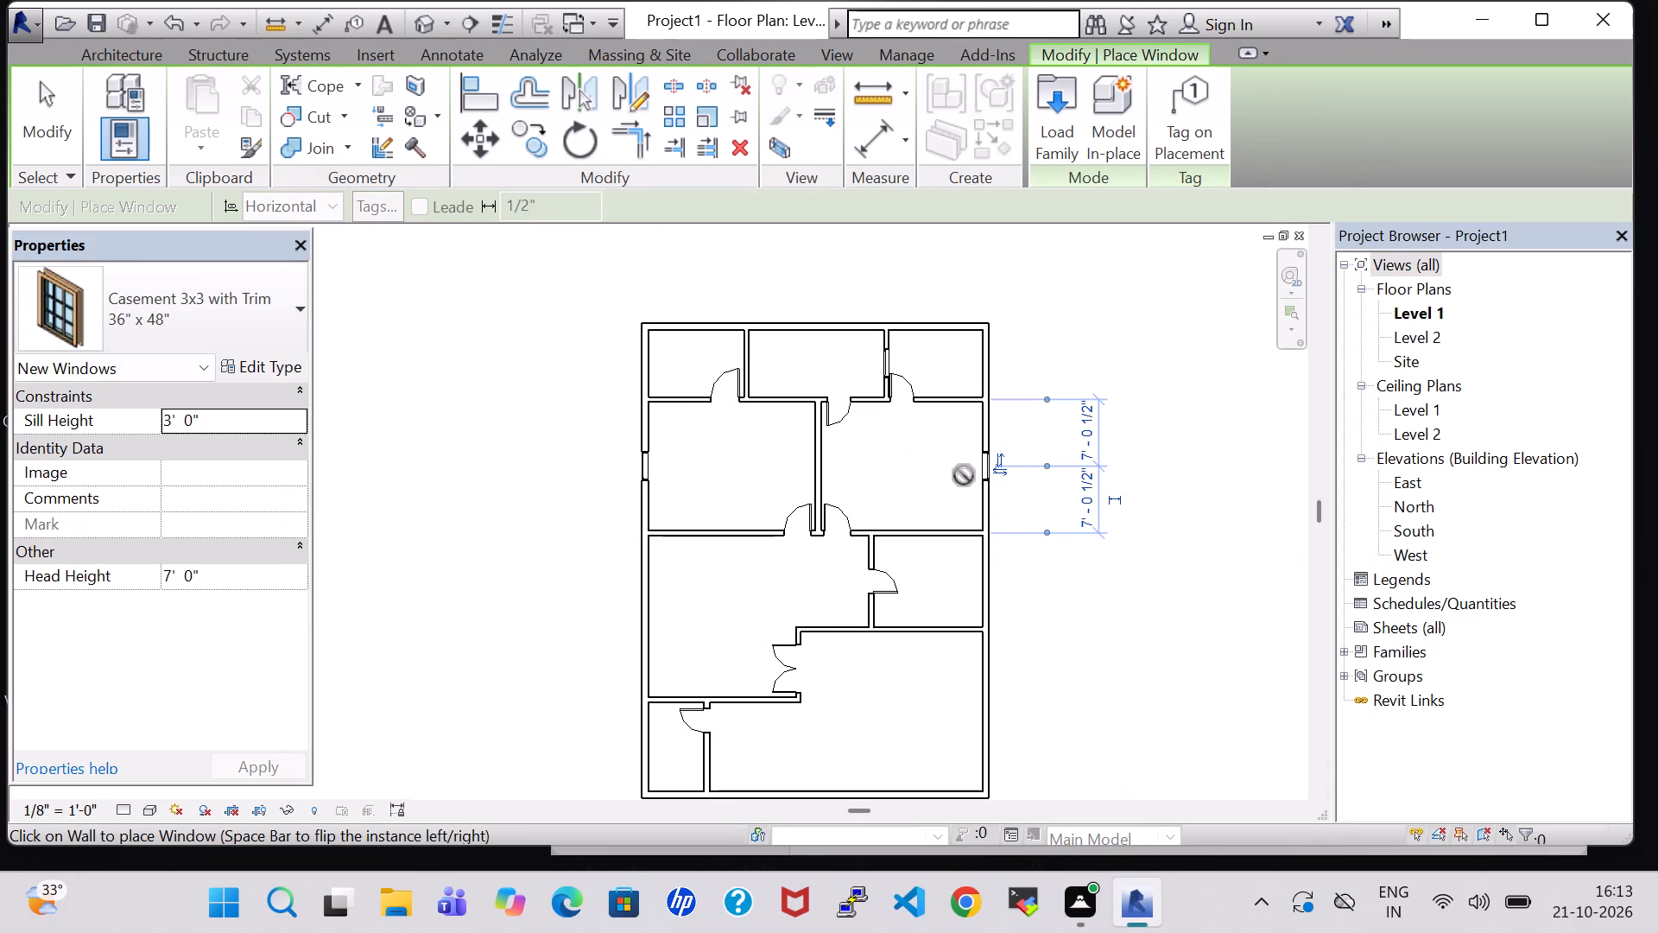
{"action": "left_click", "coordinate": [637, 603]}
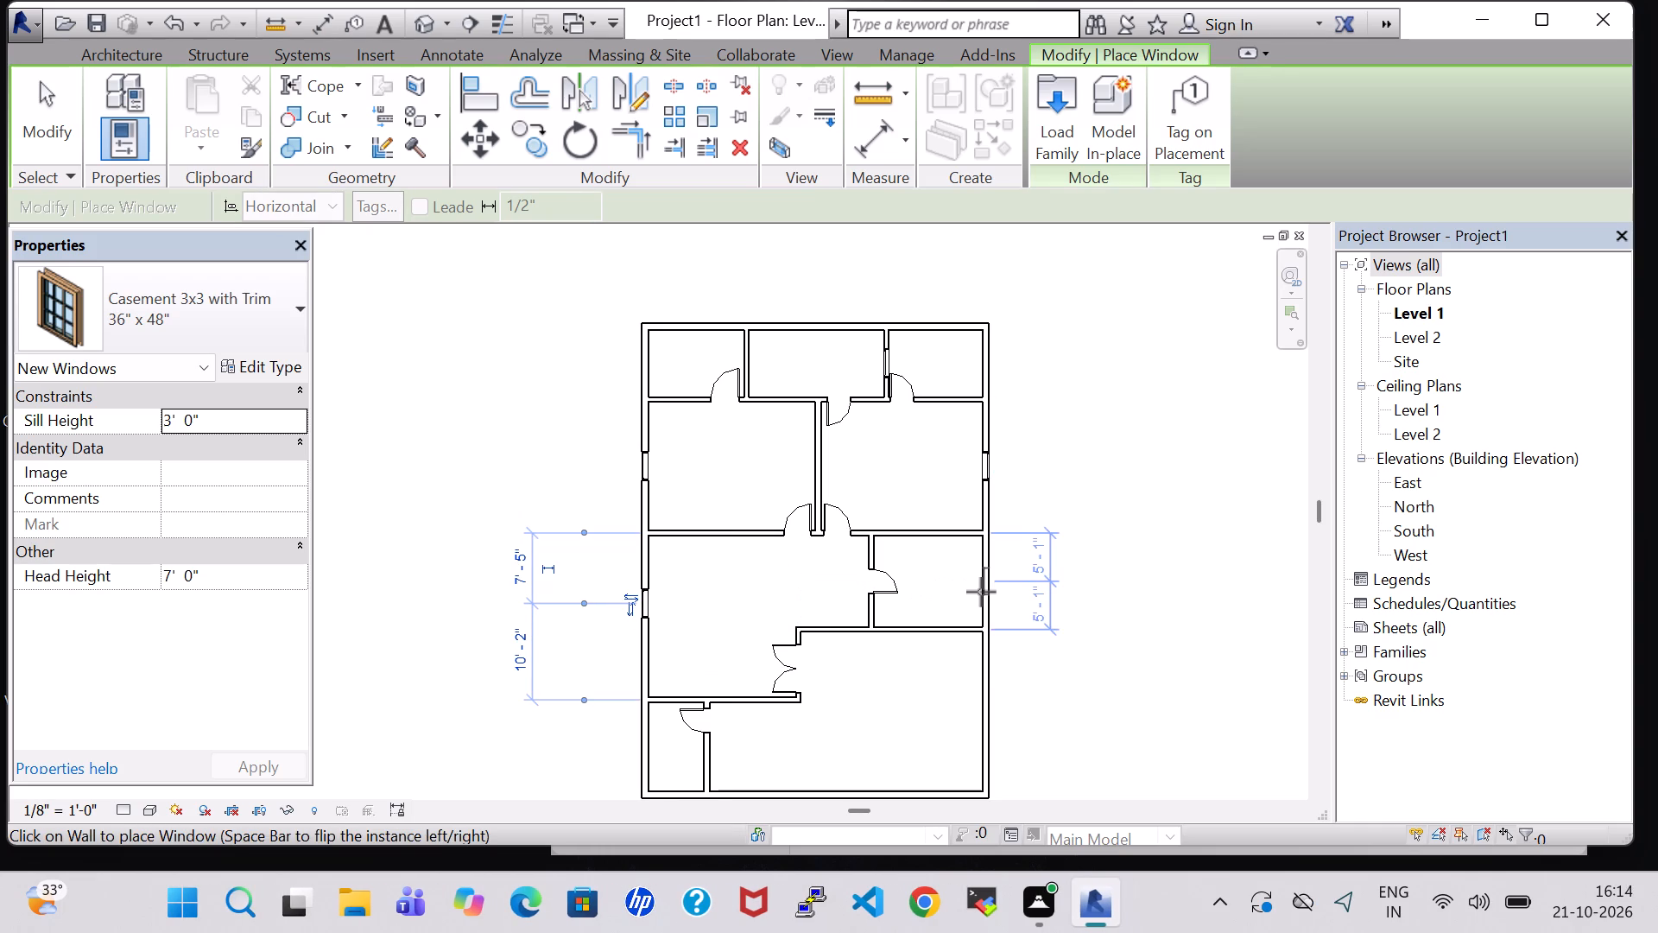
{"action": "left_click", "coordinate": [996, 592]}
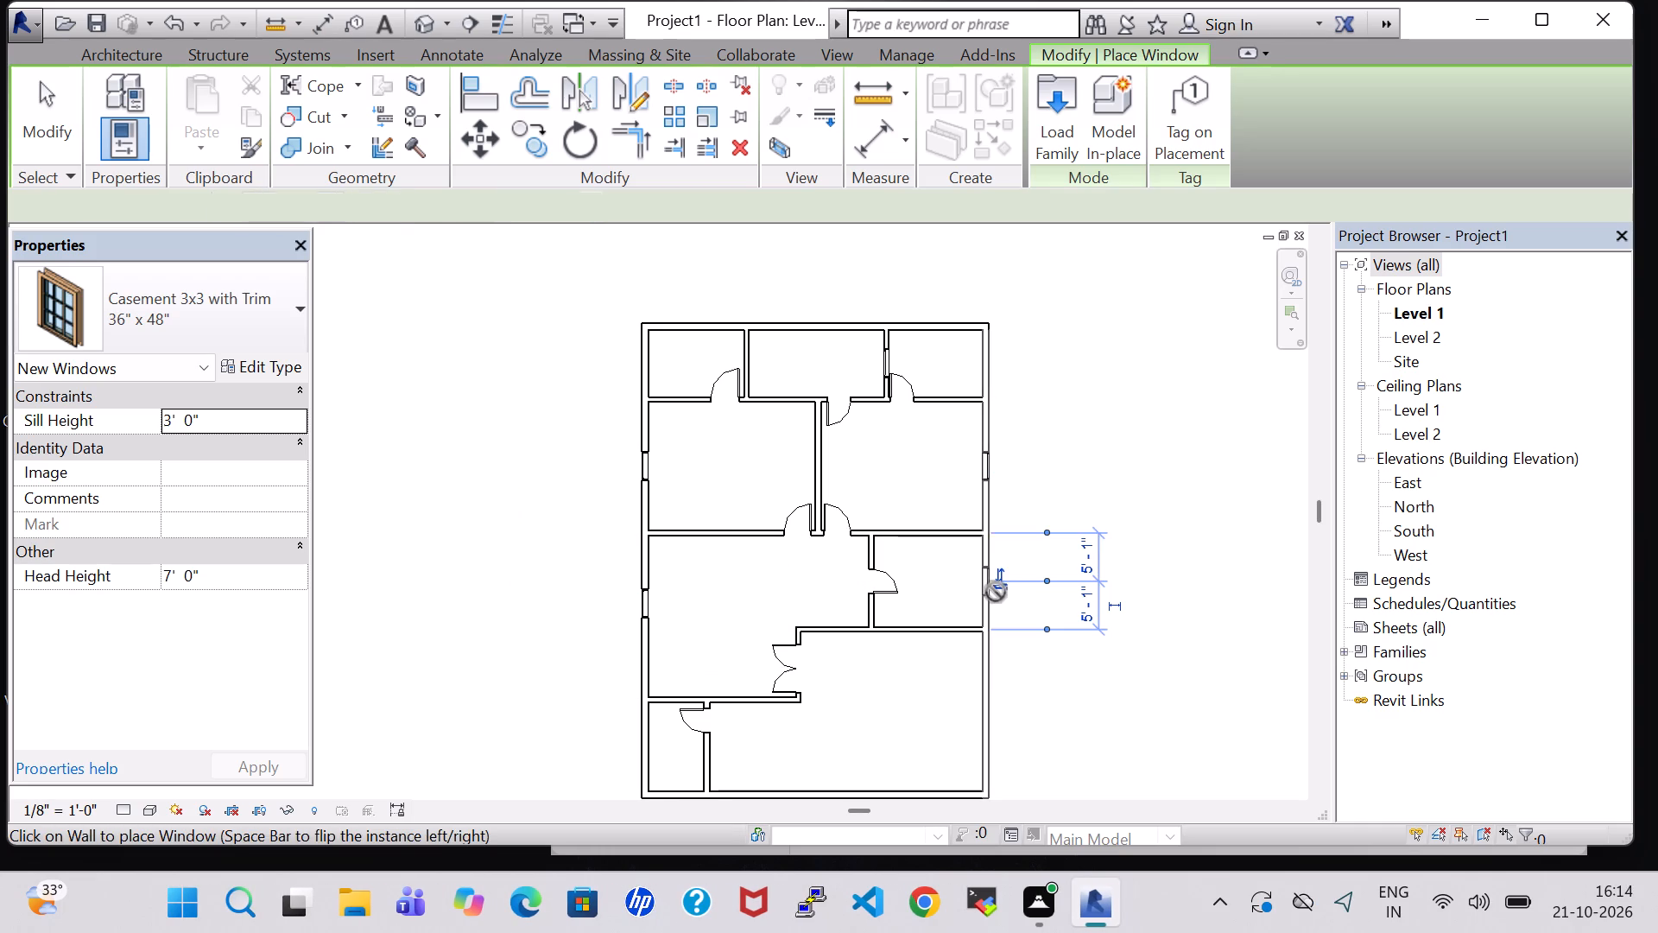
Place casement windows in the middle-left room's bottom partition and the small right room's bottom partition, the latter about 6'-0 1/2" from both ends.
{"action": "left_click", "coordinate": [742, 708]}
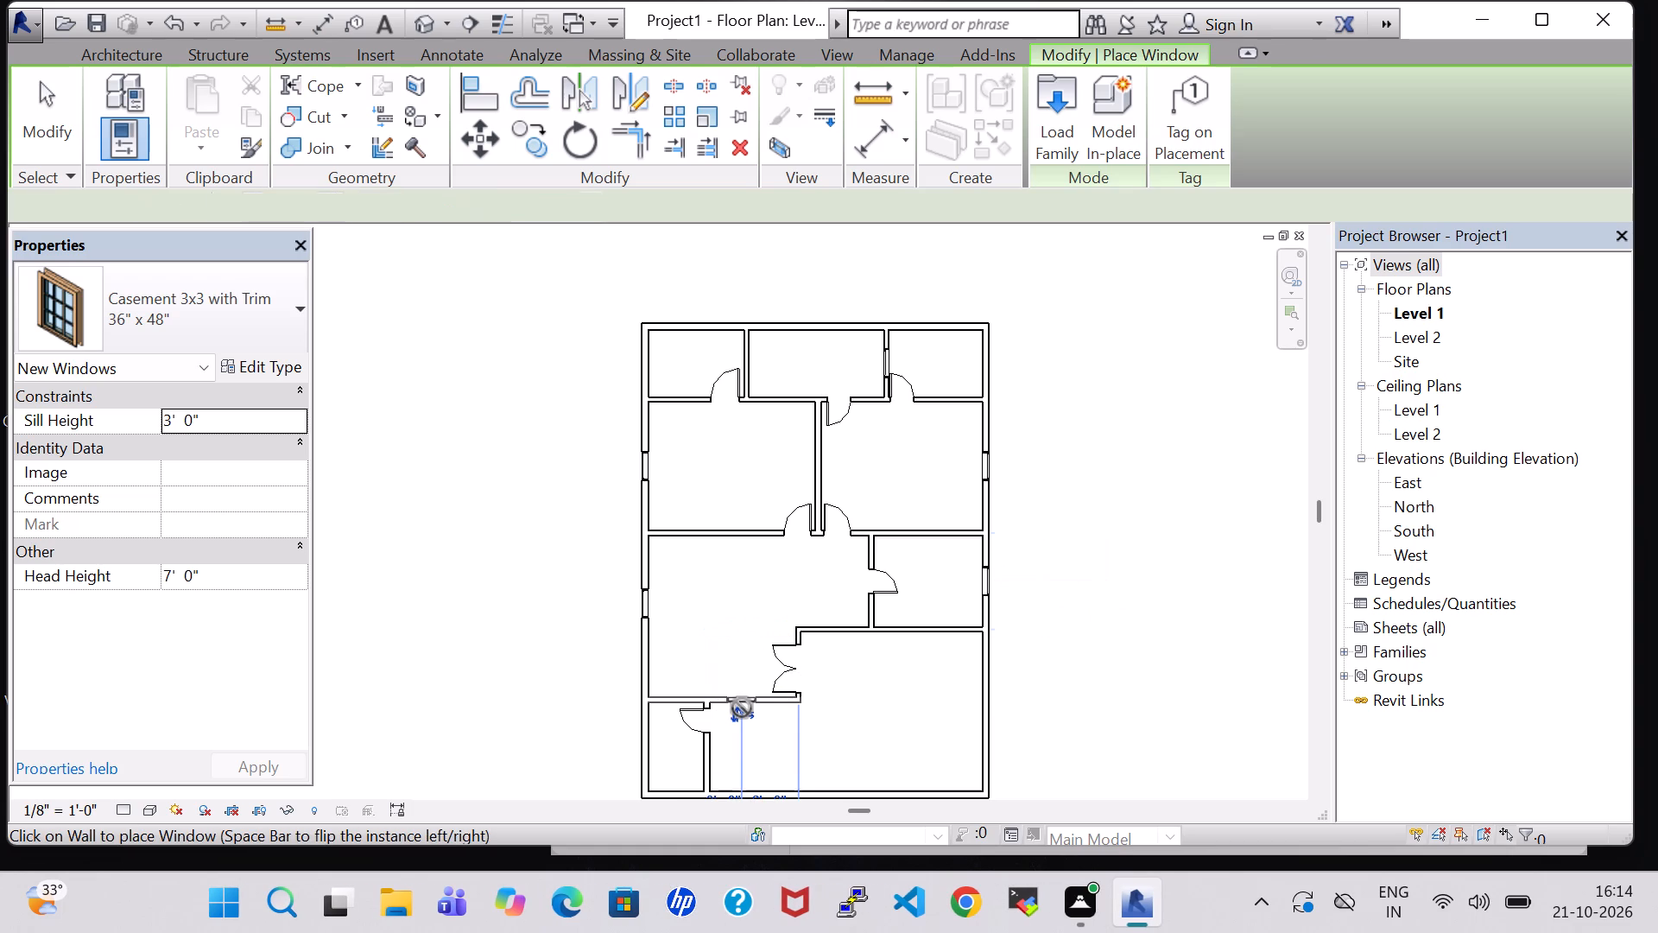
{"action": "left_click", "coordinate": [923, 632]}
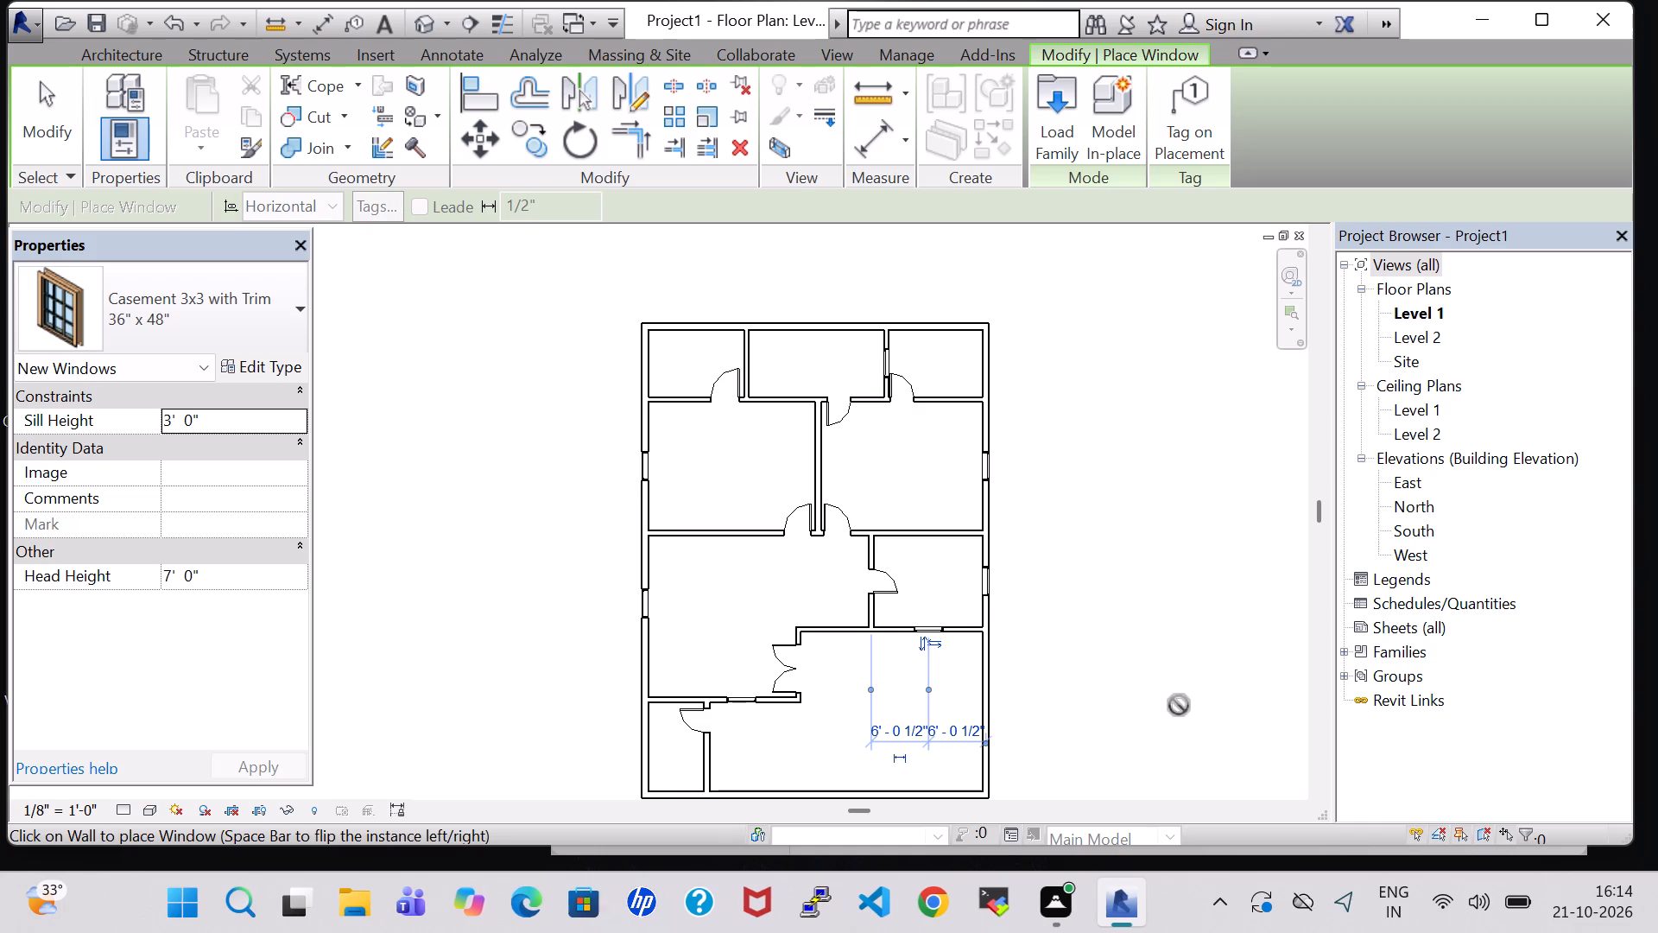
{"action": "key", "text": "Escape"}
{"action": "key", "text": "Escape"}
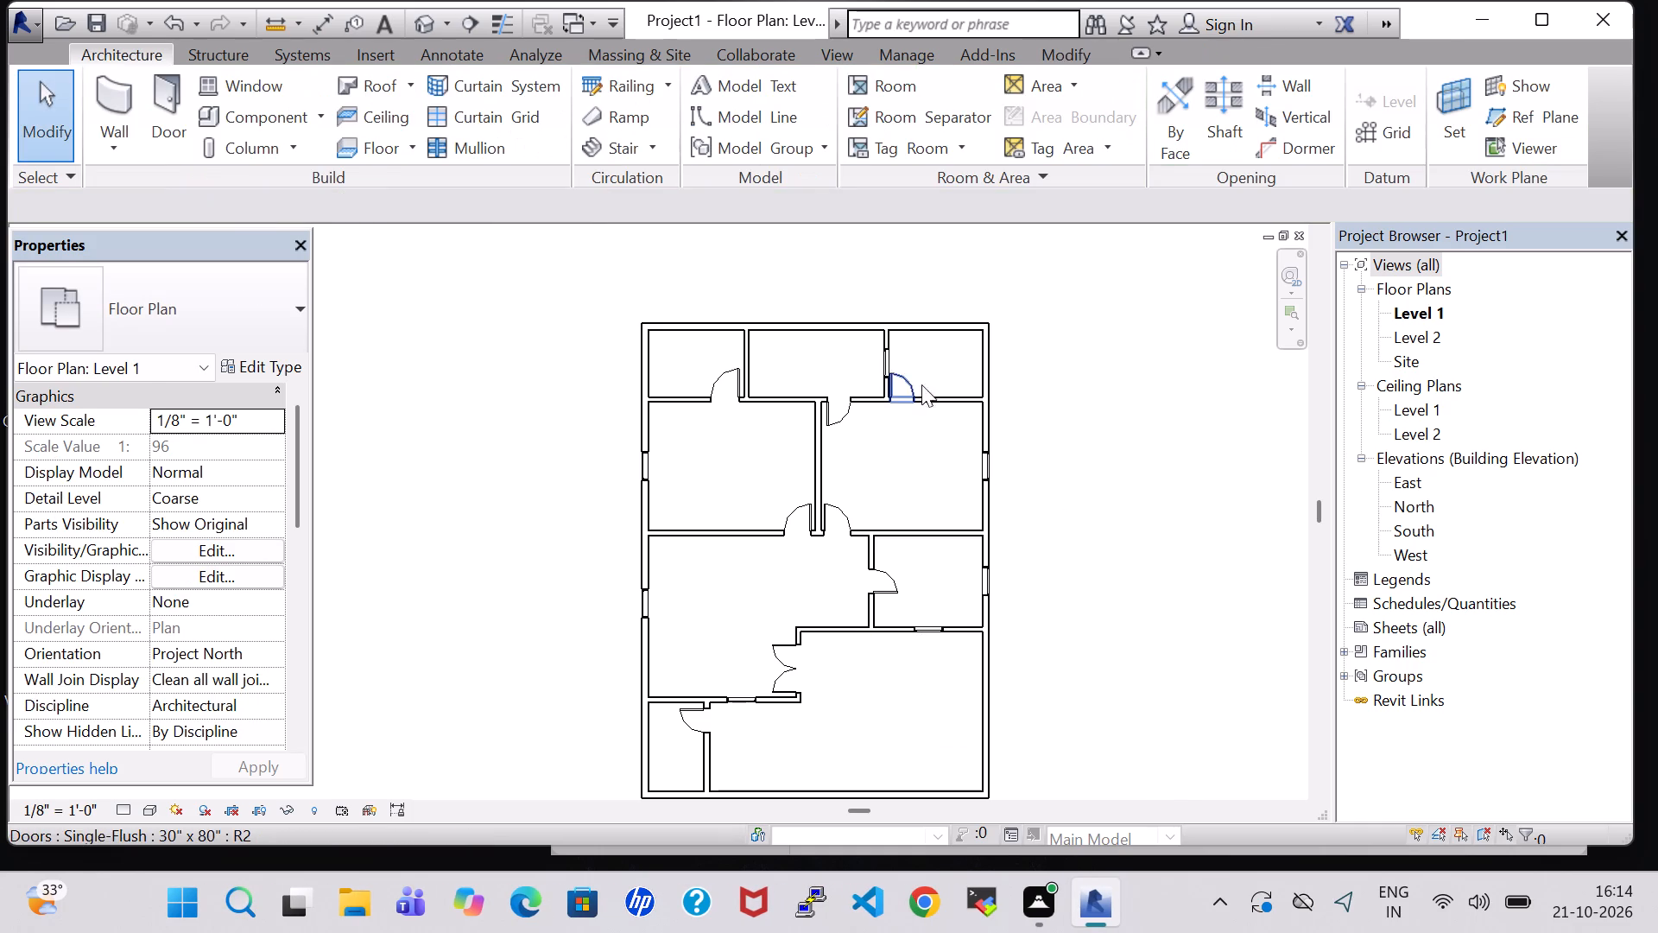
Create a similar Fixed 36" x 48" window in the short horizontal partition right of the double door, about 3'-10" from both ends.
{"action": "left_click", "coordinate": [890, 370]}
{"action": "right_click", "coordinate": [890, 370]}
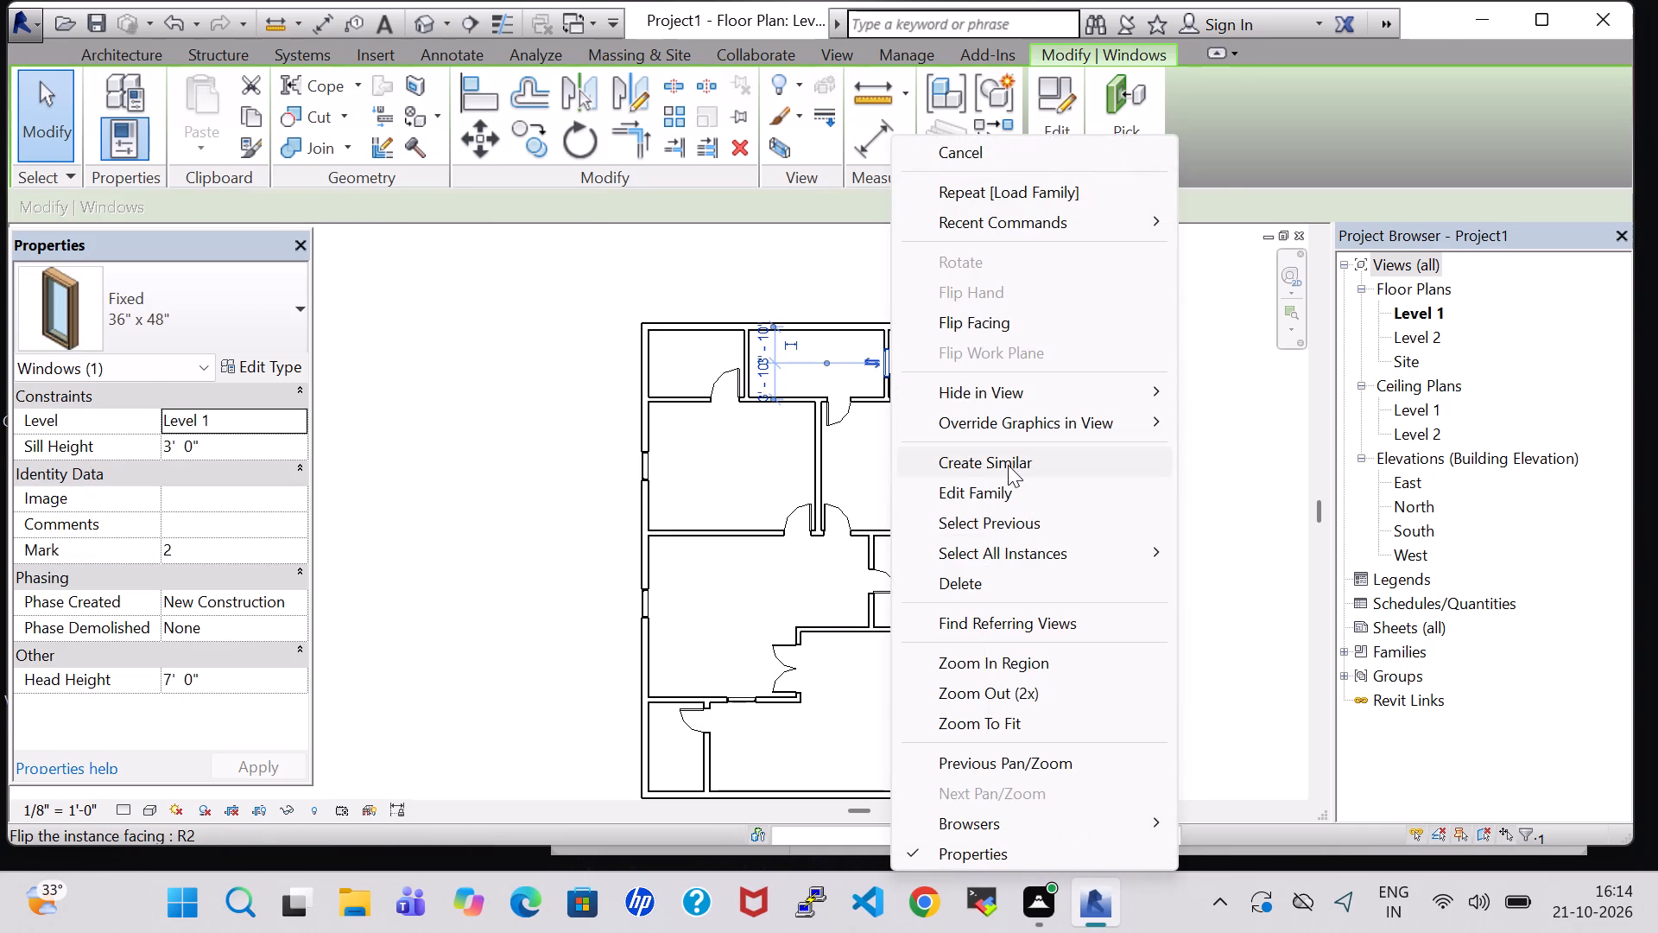
{"action": "left_click", "coordinate": [1008, 465]}
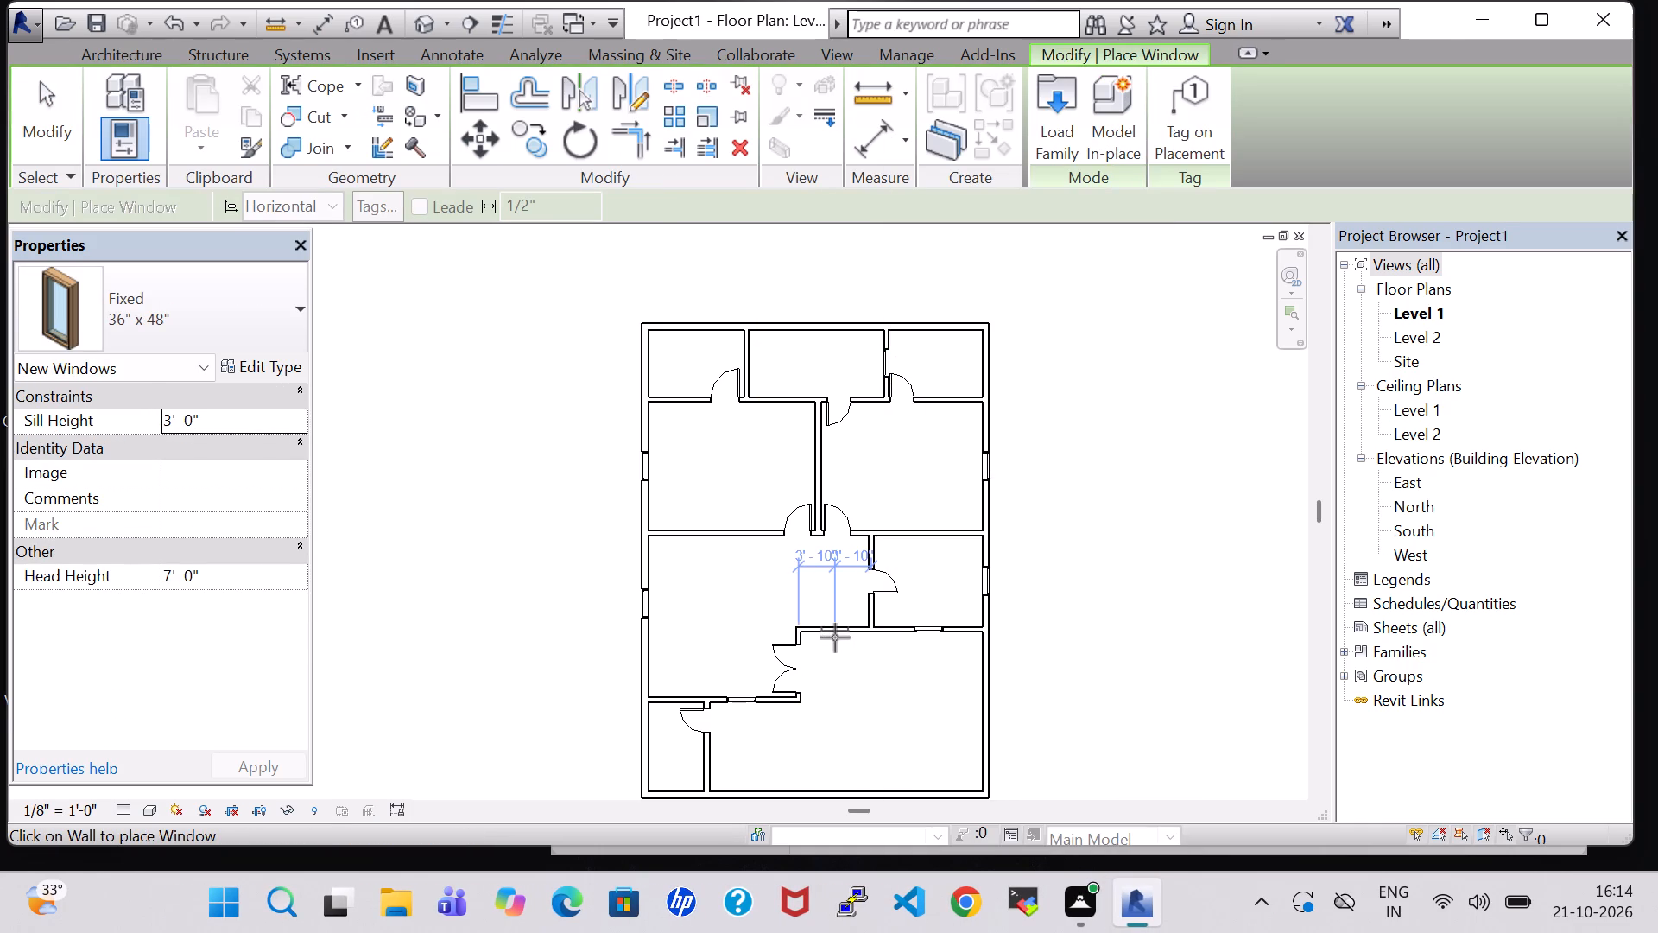
{"action": "left_click", "coordinate": [835, 638]}
{"action": "key", "text": "Escape"}
{"action": "key", "text": "Escape"}
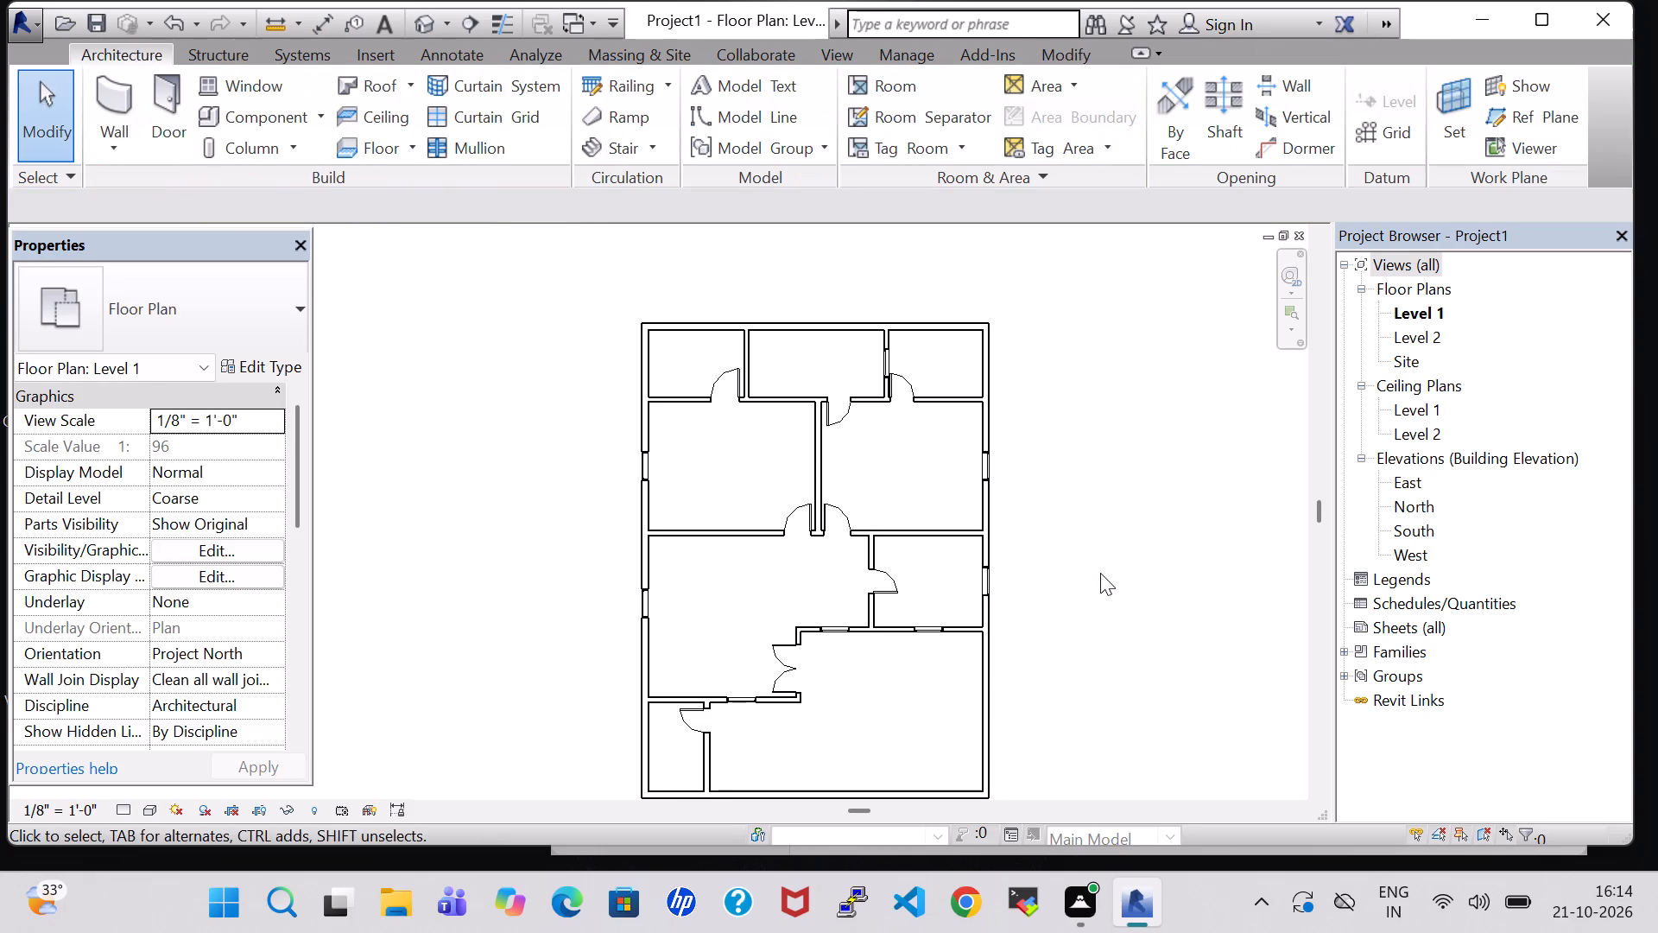
{"action": "left_click", "coordinate": [1100, 573]}
Open the default 3D view and switch its visual style to one that shows walls, doors and windows in colour.
{"action": "scroll", "coordinate": [1100, 573], "scroll_direction": "down", "scroll_amount": 1}
{"action": "middle_click_drag", "start_coordinate": [1100, 573], "coordinate": [1098, 505]}
{"action": "middle_click", "coordinate": [1097, 505]}
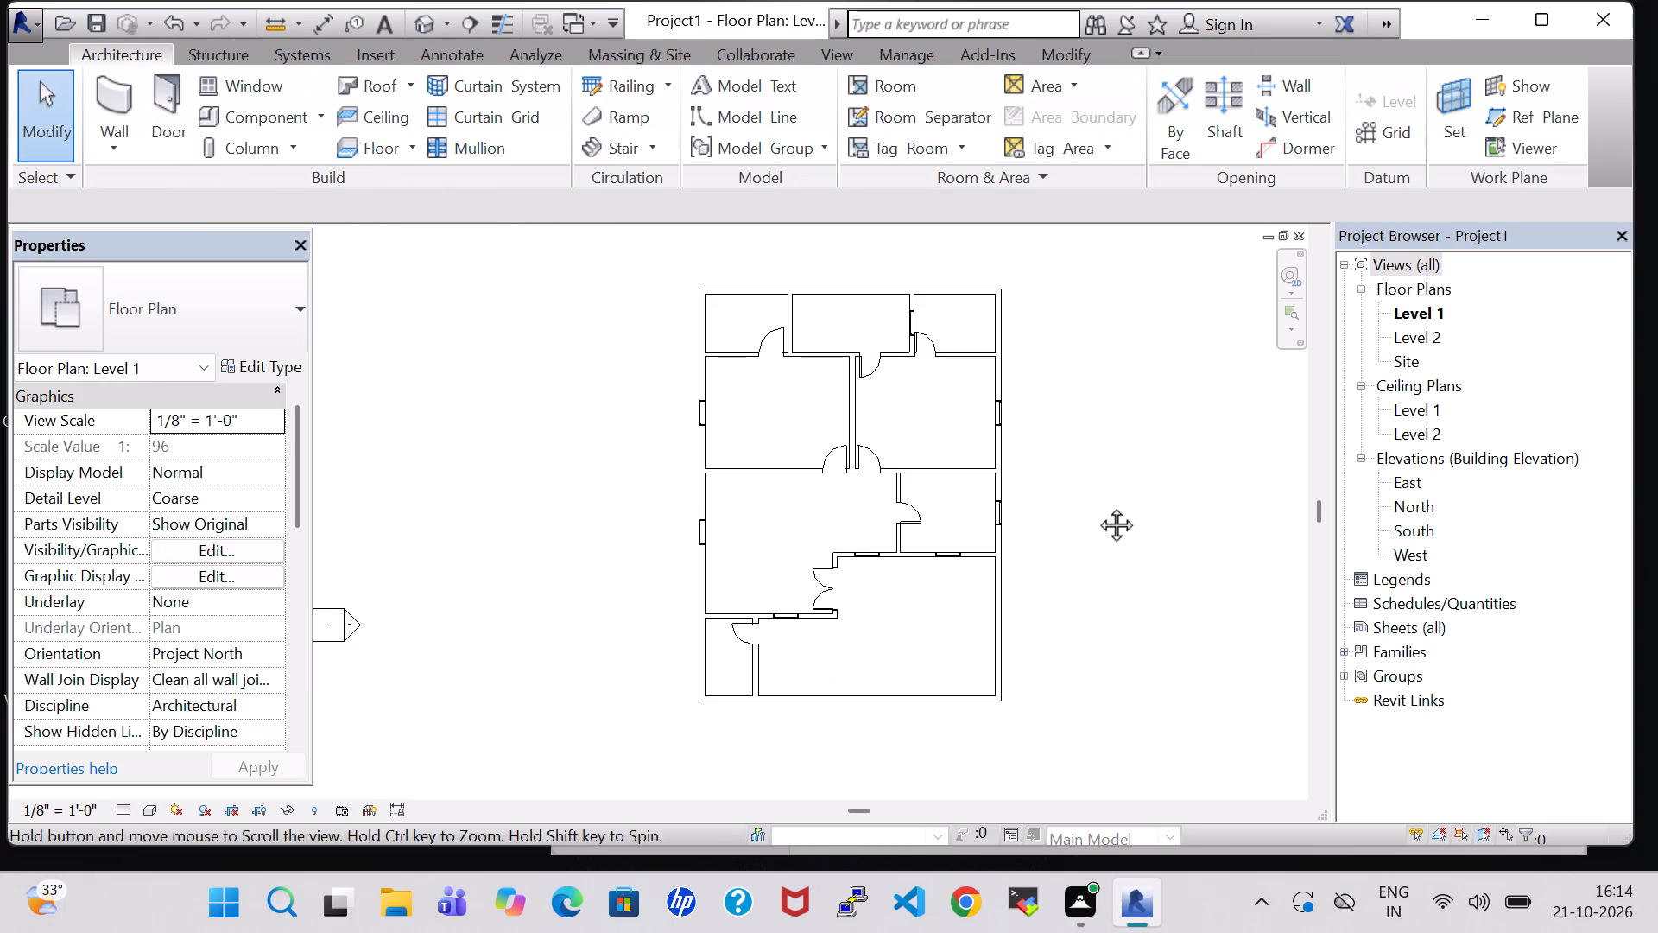
{"action": "left_click", "coordinate": [429, 14]}
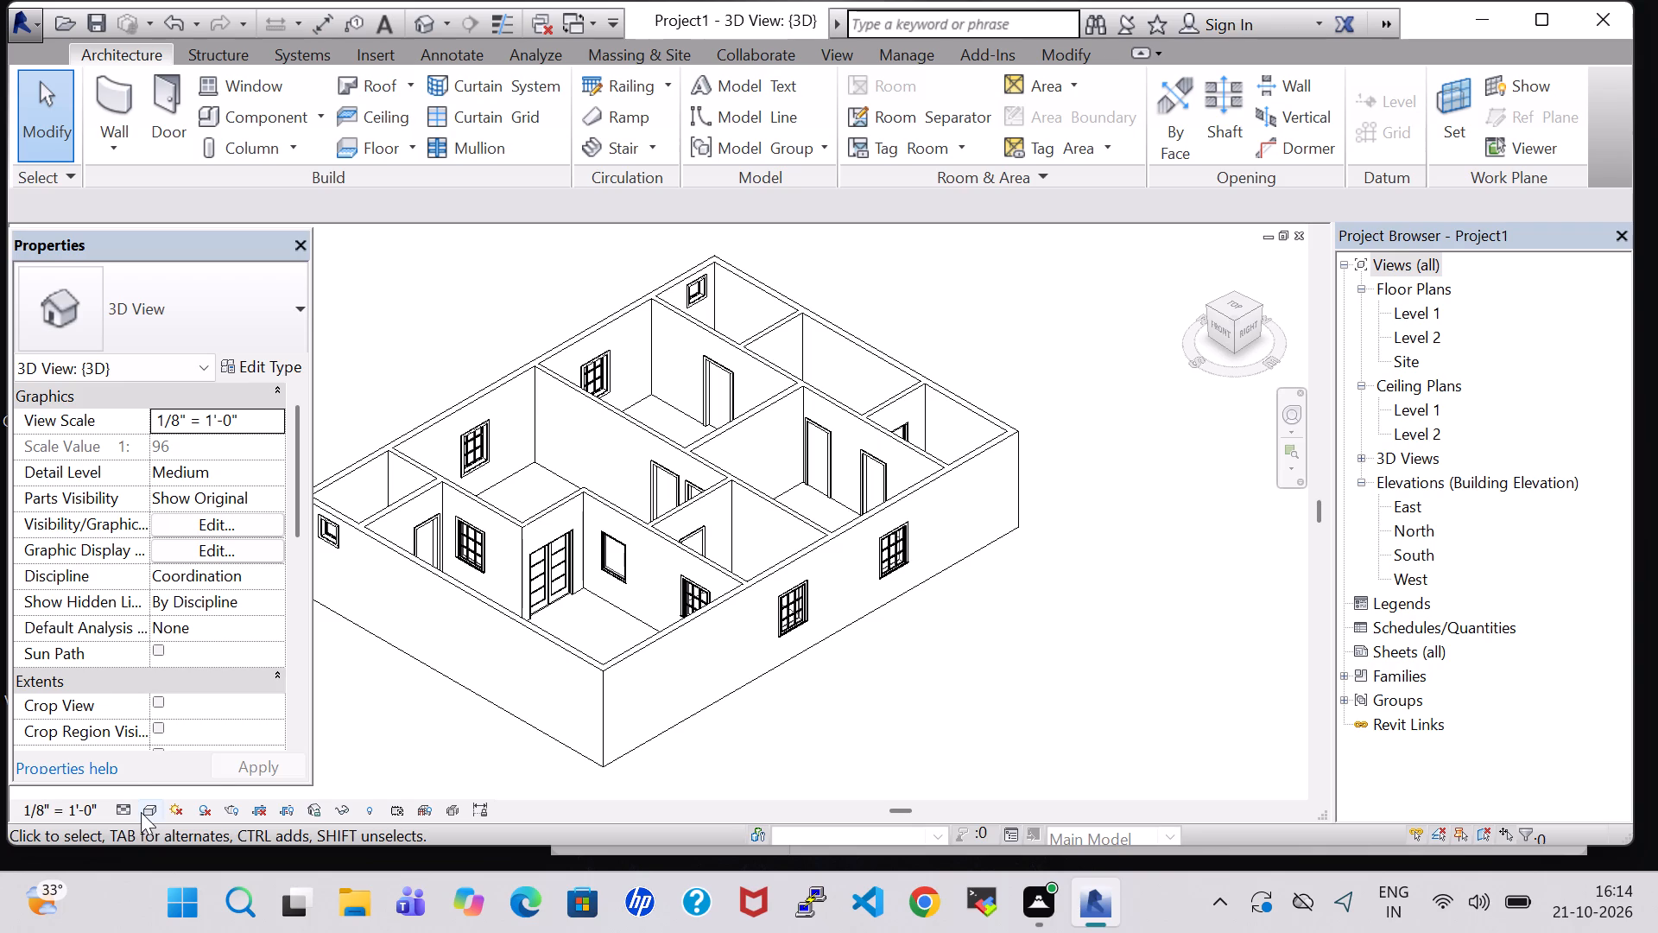
{"action": "left_click", "coordinate": [151, 812]}
{"action": "left_click", "coordinate": [180, 760]}
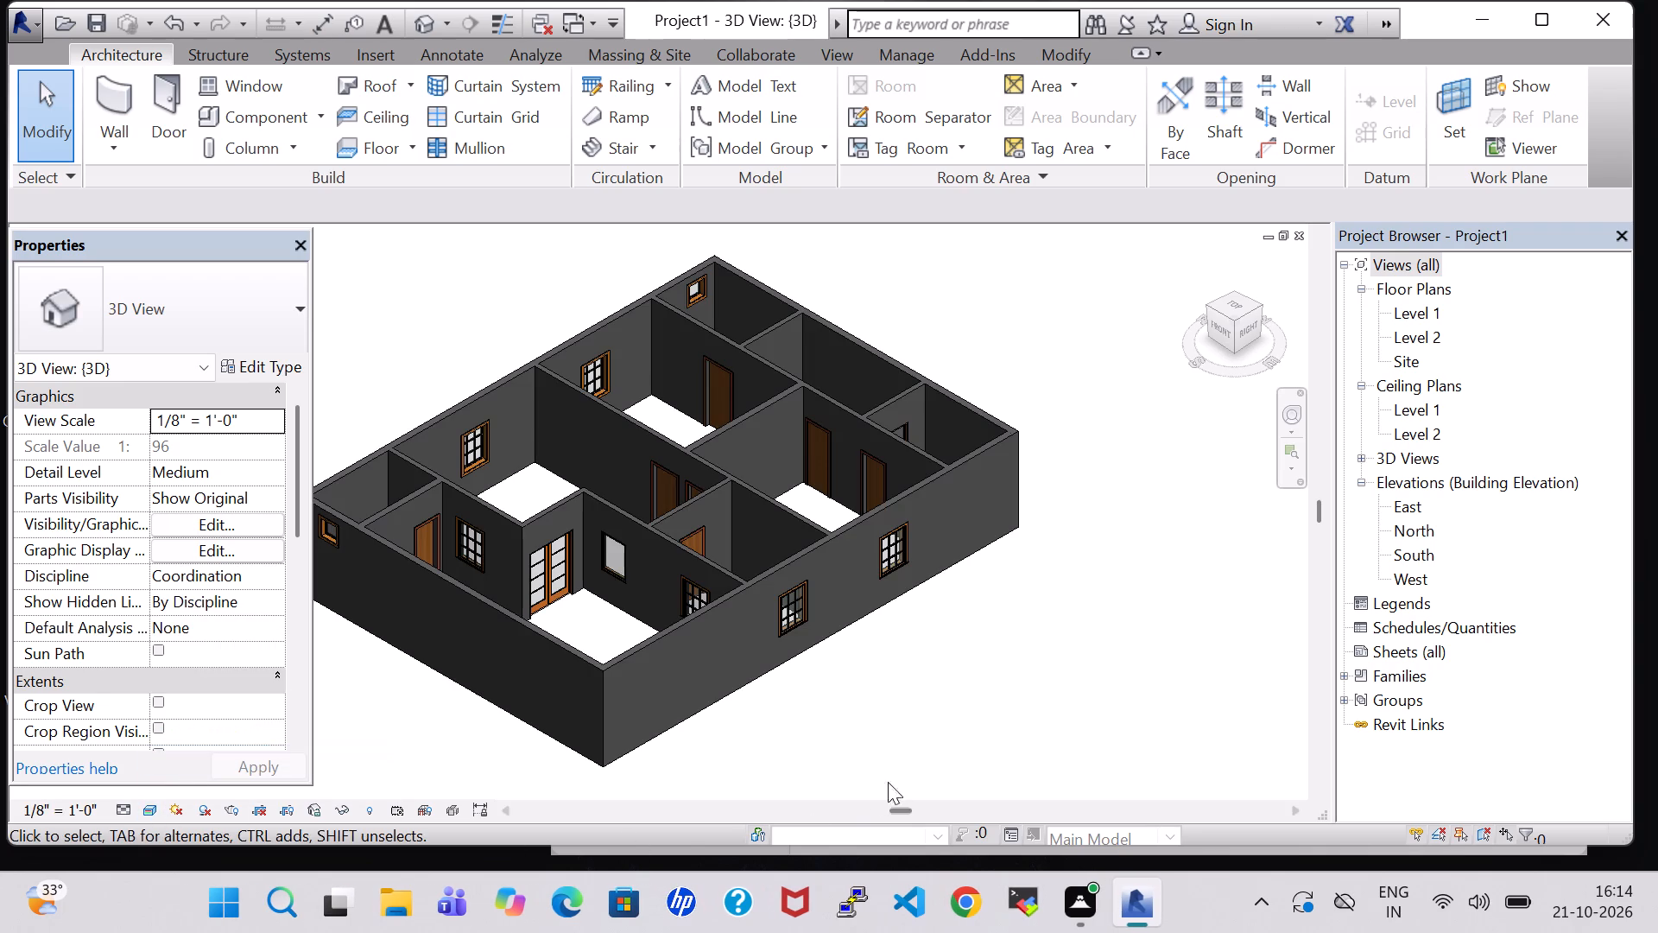
Orbit the 3D model to examine the doors and windows on all sides of the house.
{"action": "middle_click_drag", "start_coordinate": [866, 718], "coordinate": [924, 727], "text": "shift"}
{"action": "middle_click_drag", "start_coordinate": [914, 728], "coordinate": [878, 724], "text": "shift"}
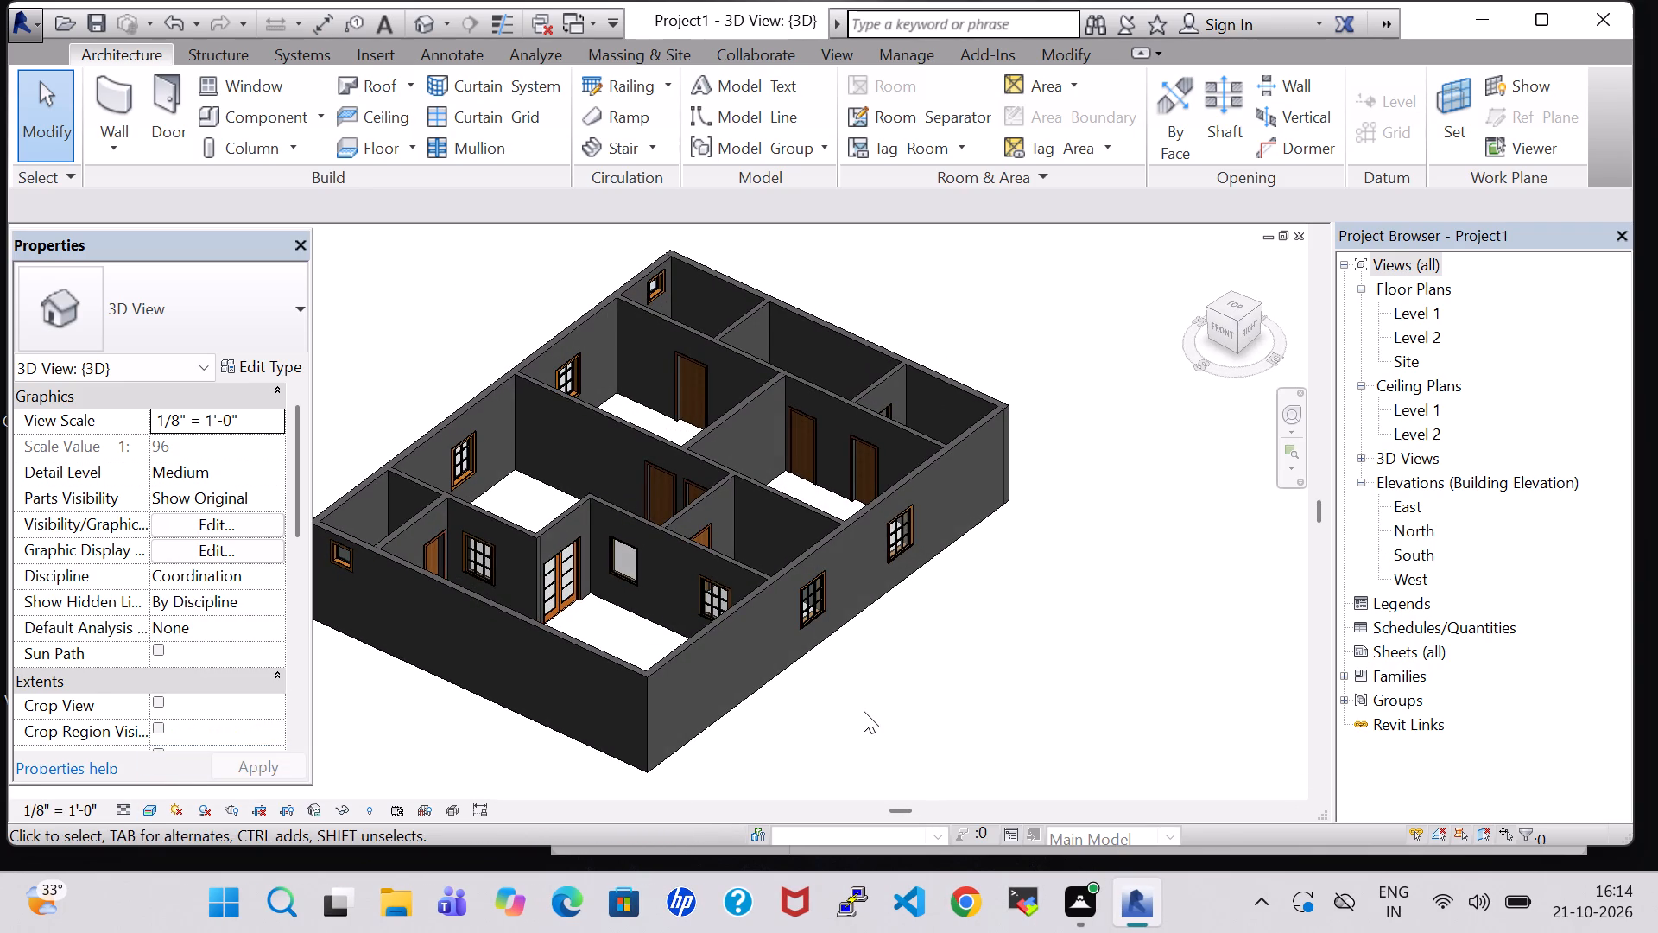
{"action": "middle_click_drag", "start_coordinate": [871, 703], "coordinate": [1006, 720], "text": "shift"}
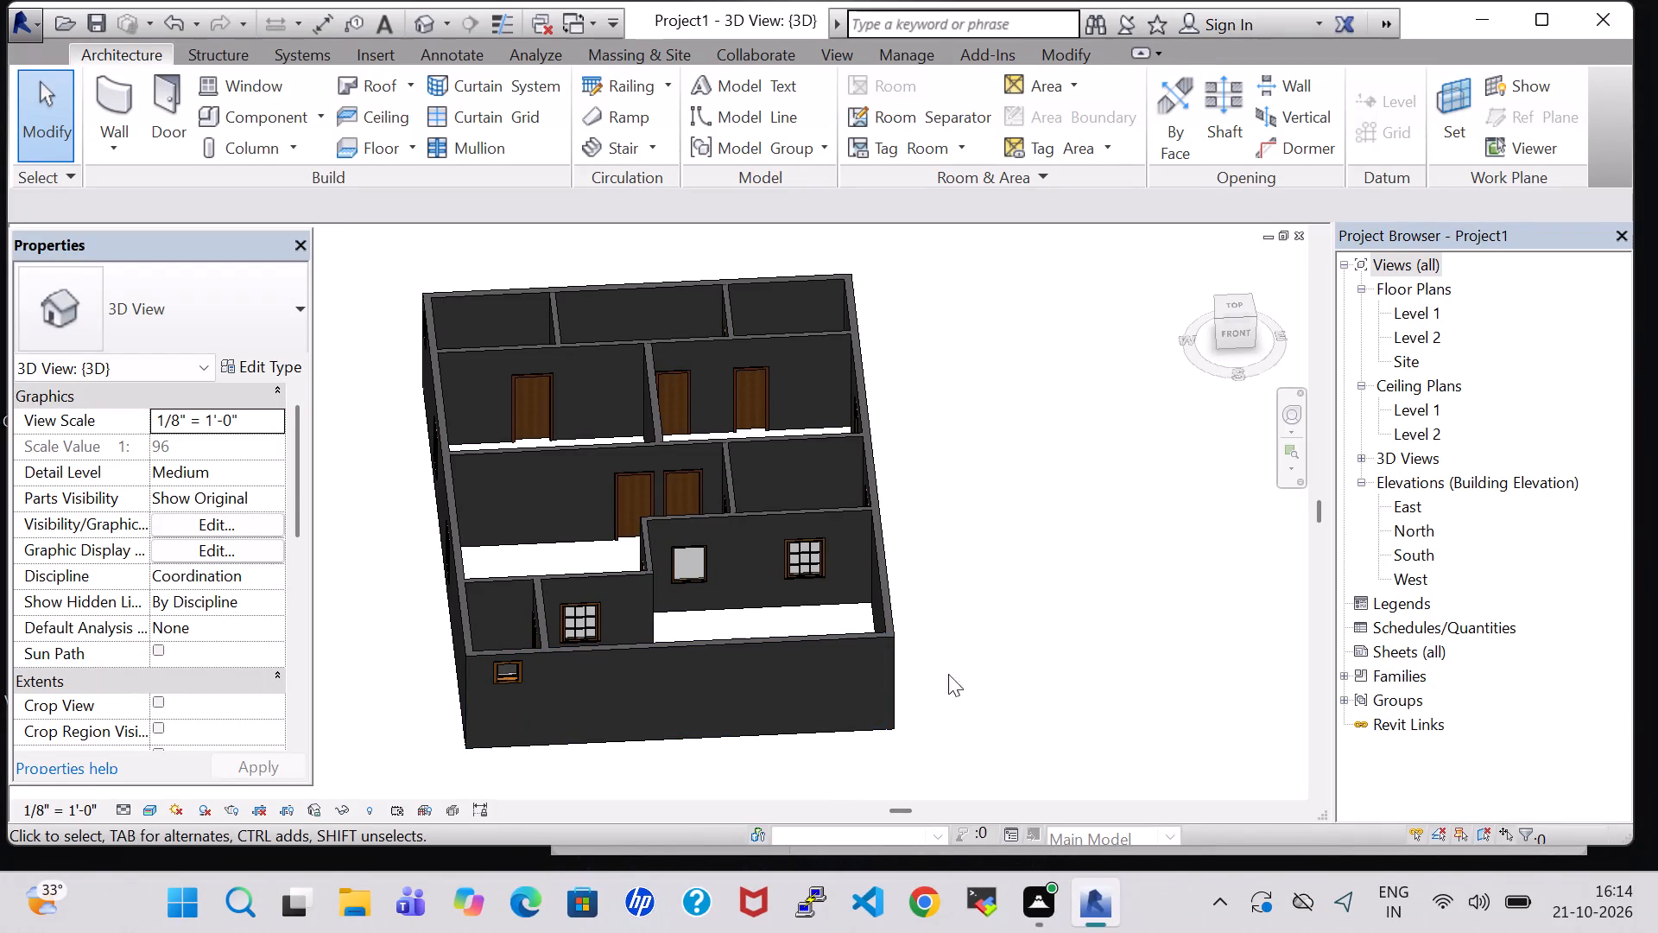
{"action": "left_click", "coordinate": [978, 669]}
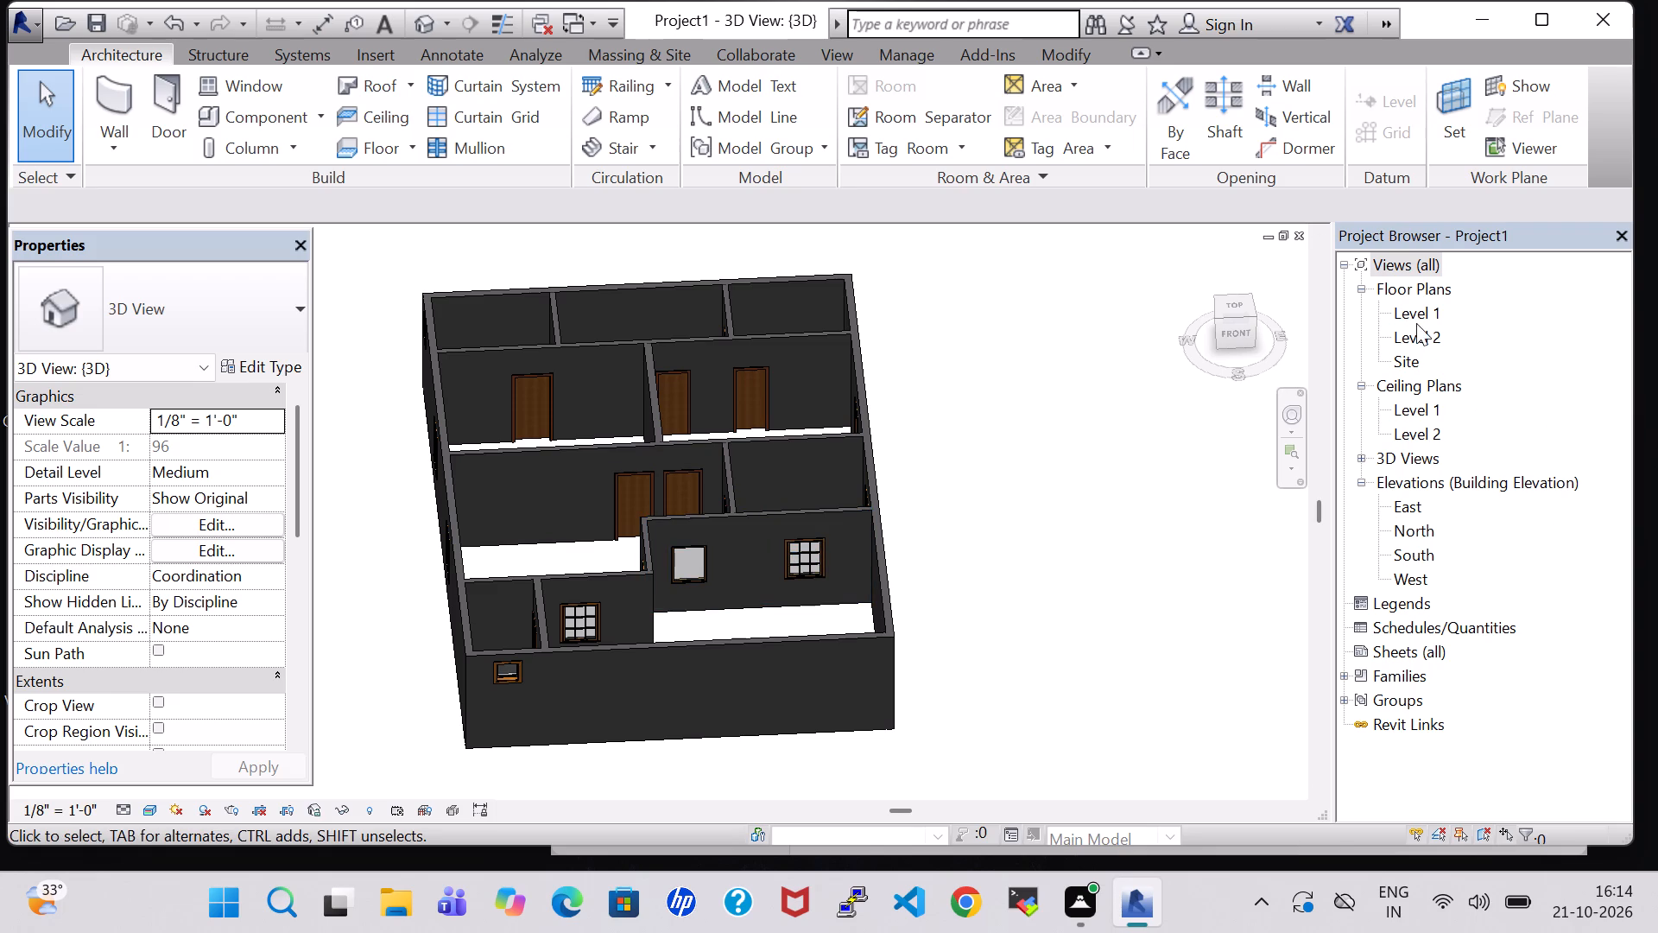
{"action": "middle_click", "coordinate": [933, 651], "text": "shift"}
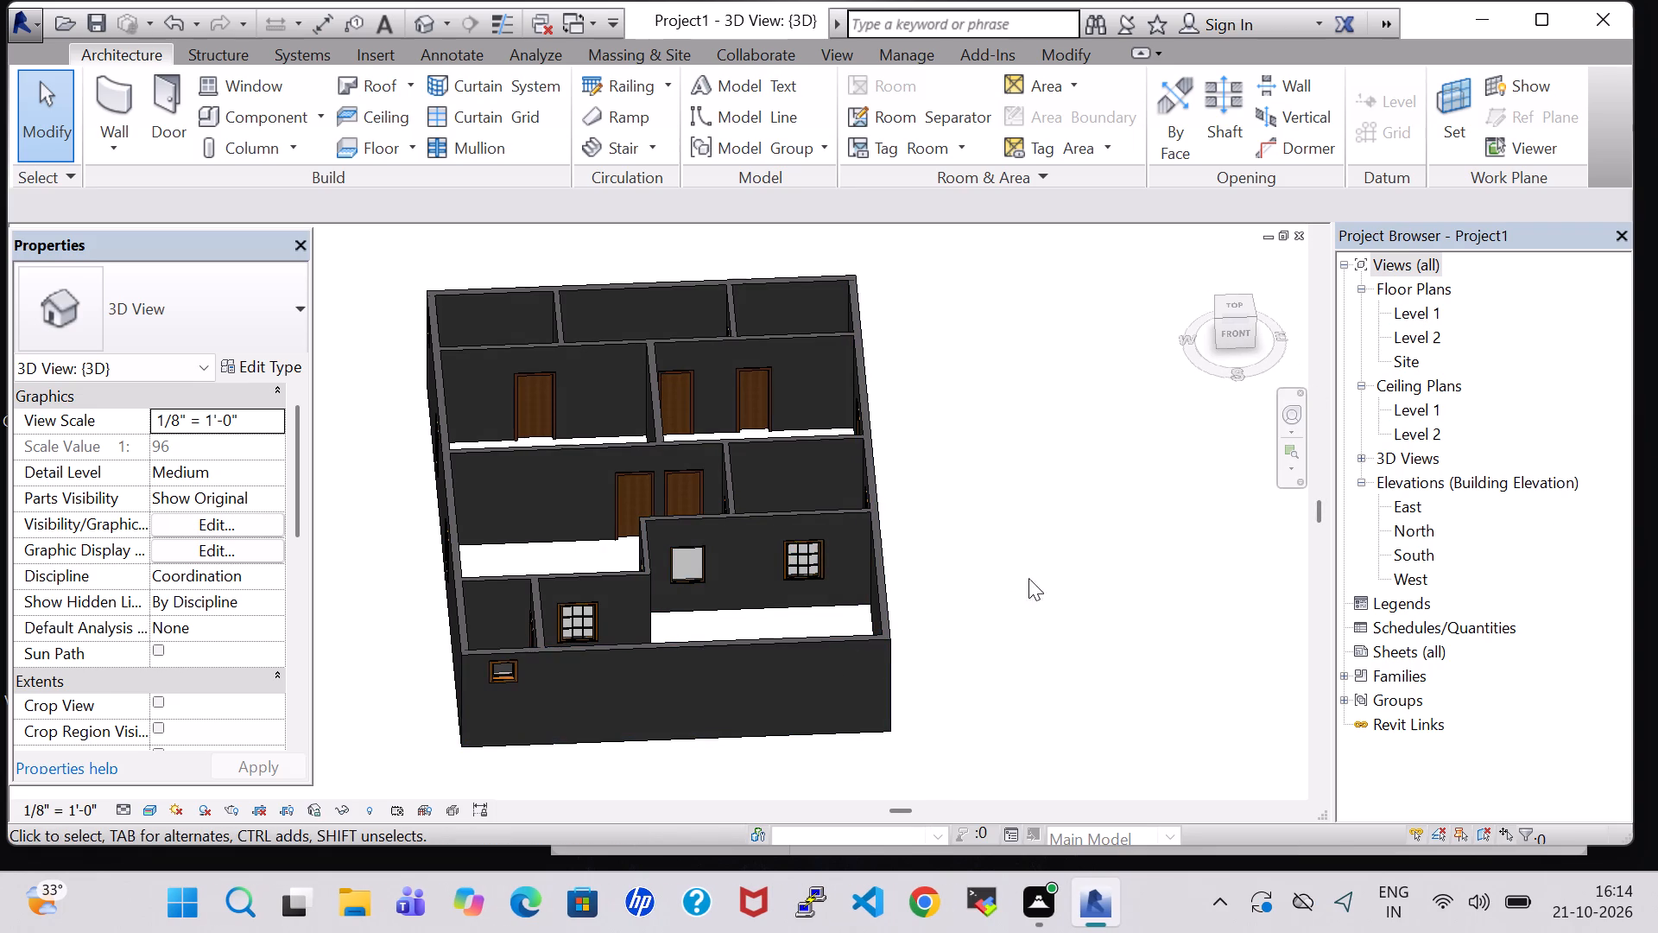
{"action": "middle_click_drag", "start_coordinate": [1110, 560], "coordinate": [1032, 576], "text": "shift"}
{"action": "middle_click_drag", "start_coordinate": [1031, 576], "coordinate": [964, 578], "text": "shift"}
{"action": "middle_click", "coordinate": [964, 578], "text": "shift"}
{"action": "middle_click_drag", "start_coordinate": [996, 595], "coordinate": [959, 600], "text": "shift"}
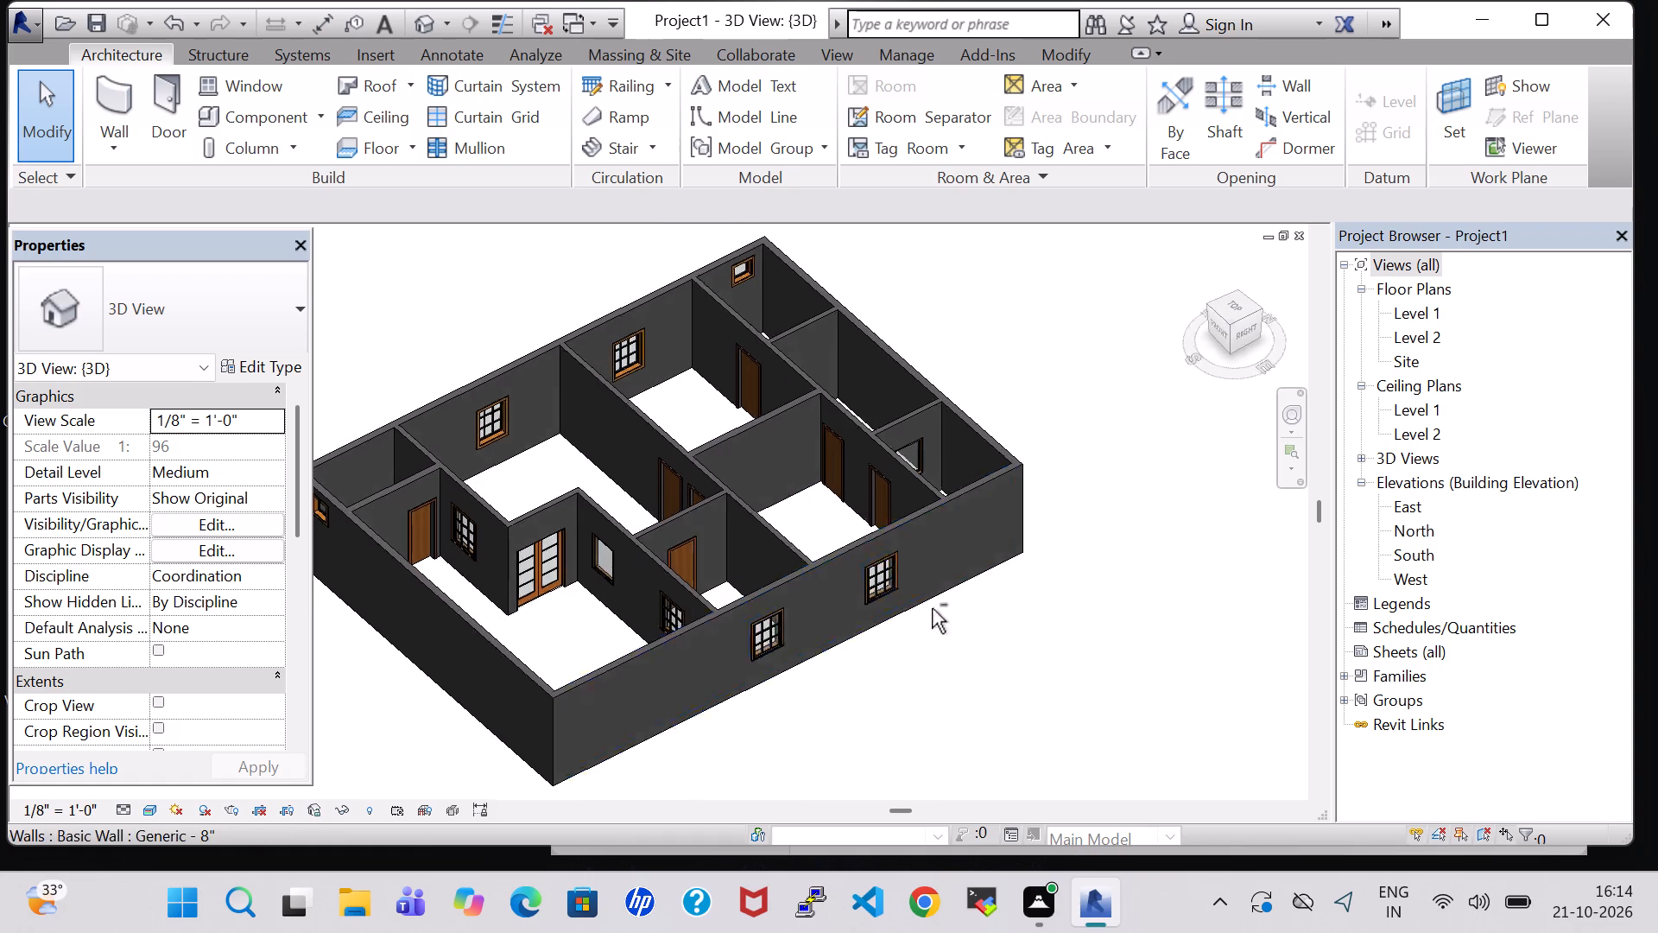
{"action": "middle_click_drag", "start_coordinate": [1038, 624], "coordinate": [812, 598], "text": "shift"}
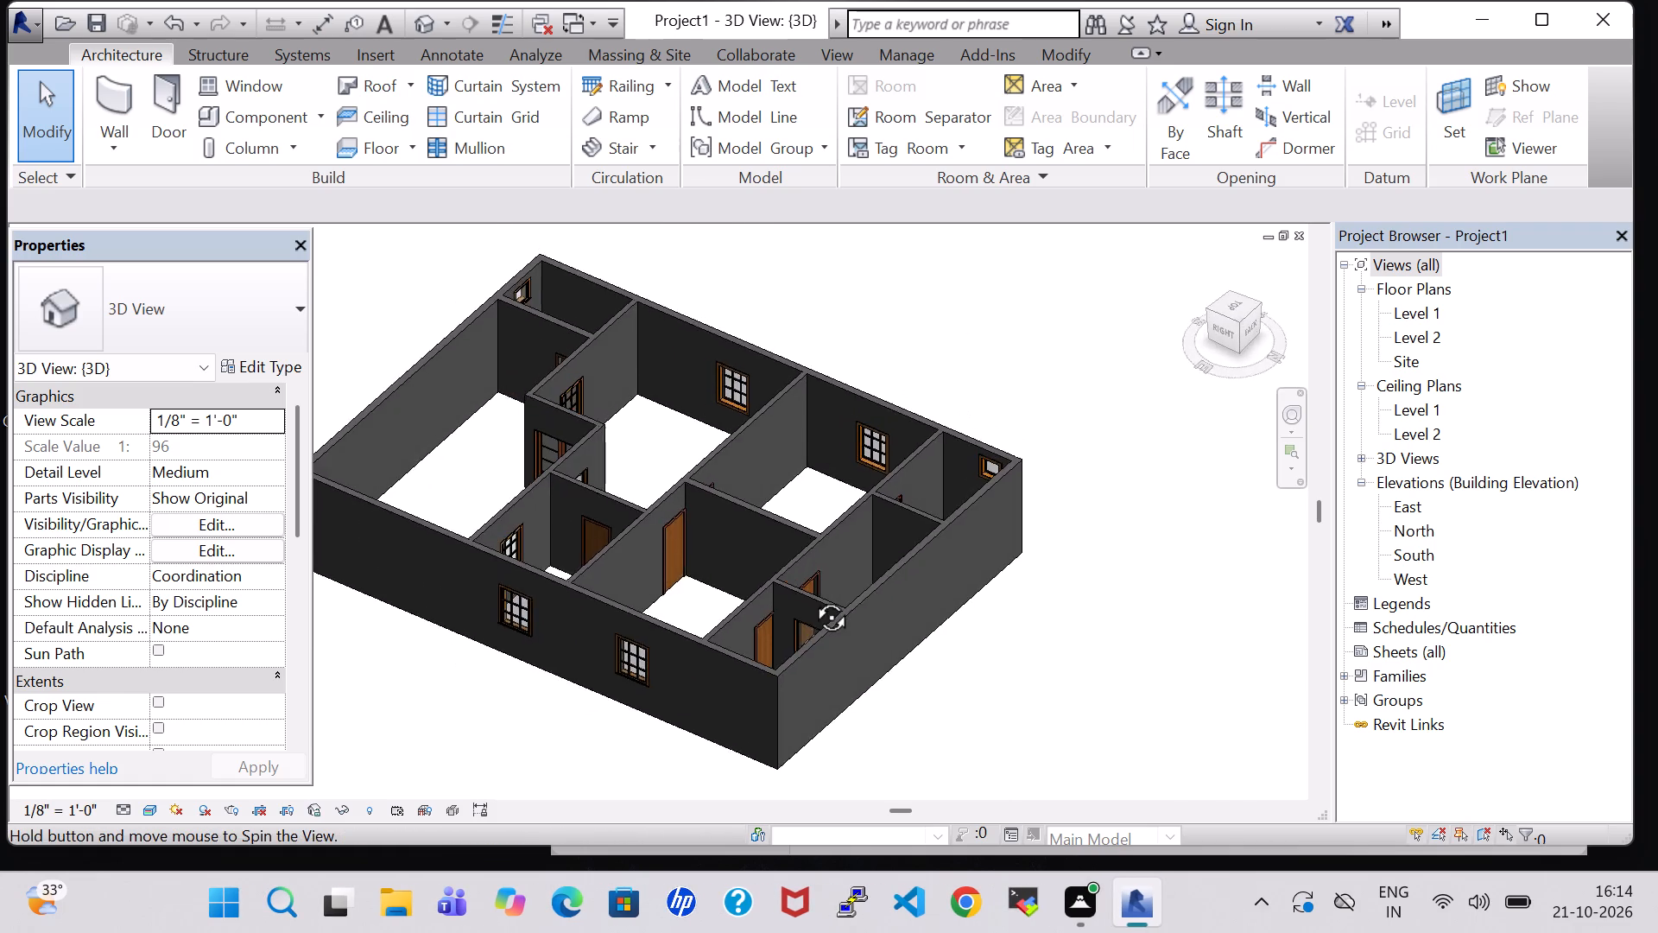
{"action": "middle_click_drag", "start_coordinate": [812, 598], "coordinate": [679, 676], "text": "shift"}
{"action": "middle_click_drag", "start_coordinate": [674, 676], "coordinate": [645, 676], "text": "shift"}
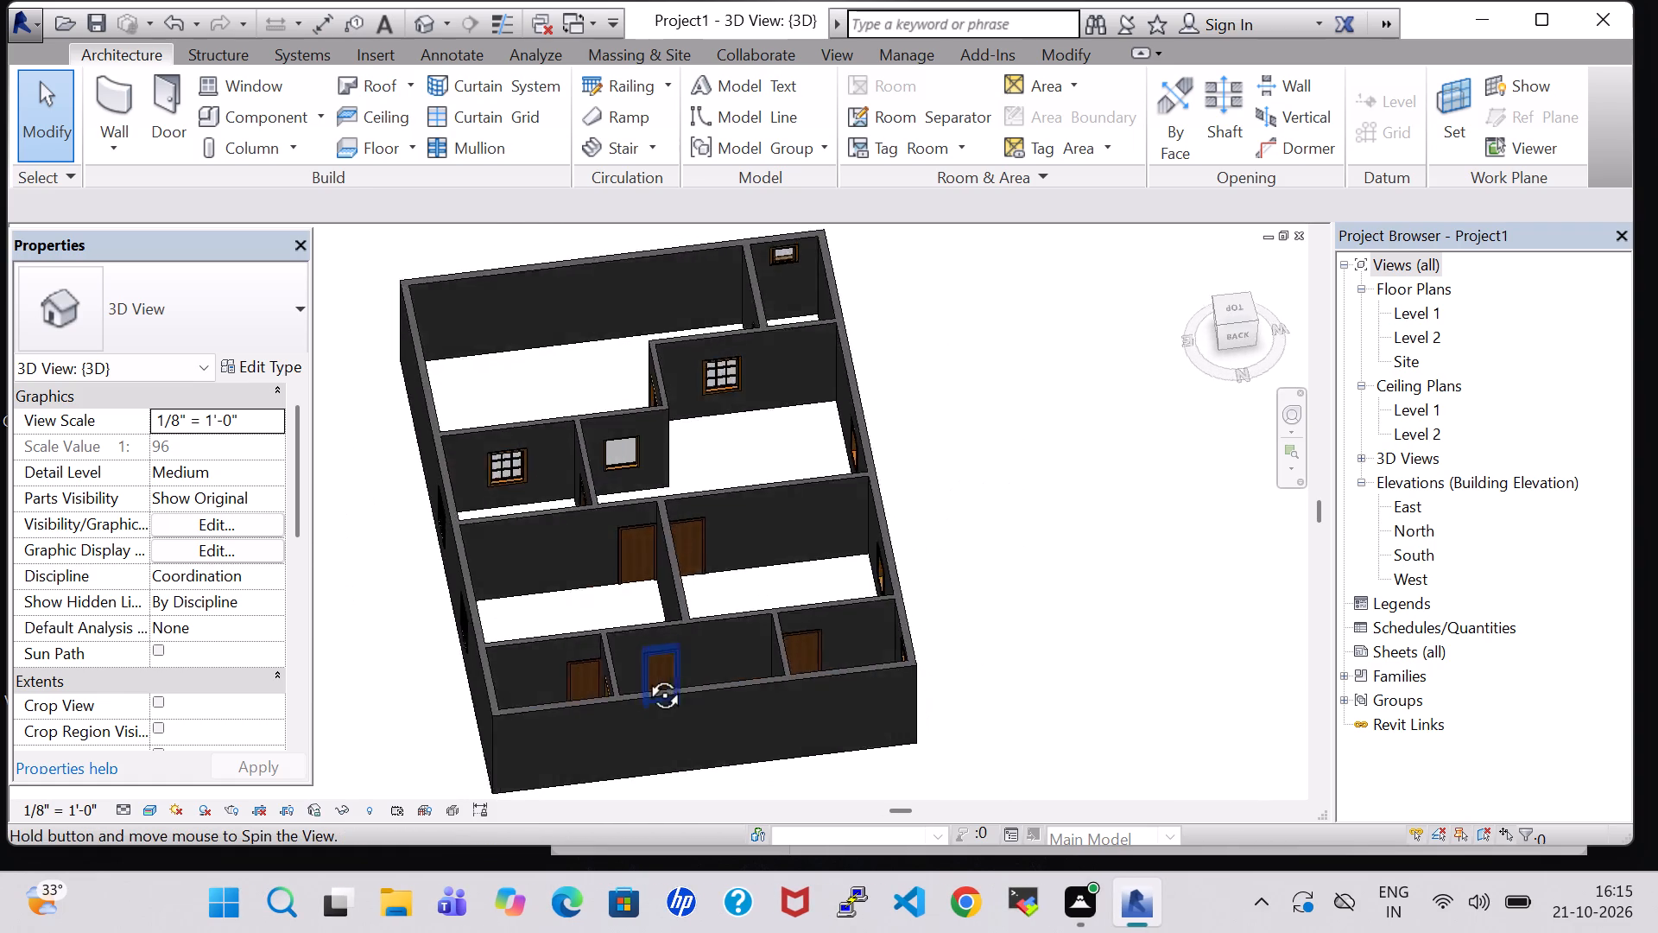
{"action": "middle_click_drag", "start_coordinate": [645, 676], "coordinate": [843, 772], "text": "shift"}
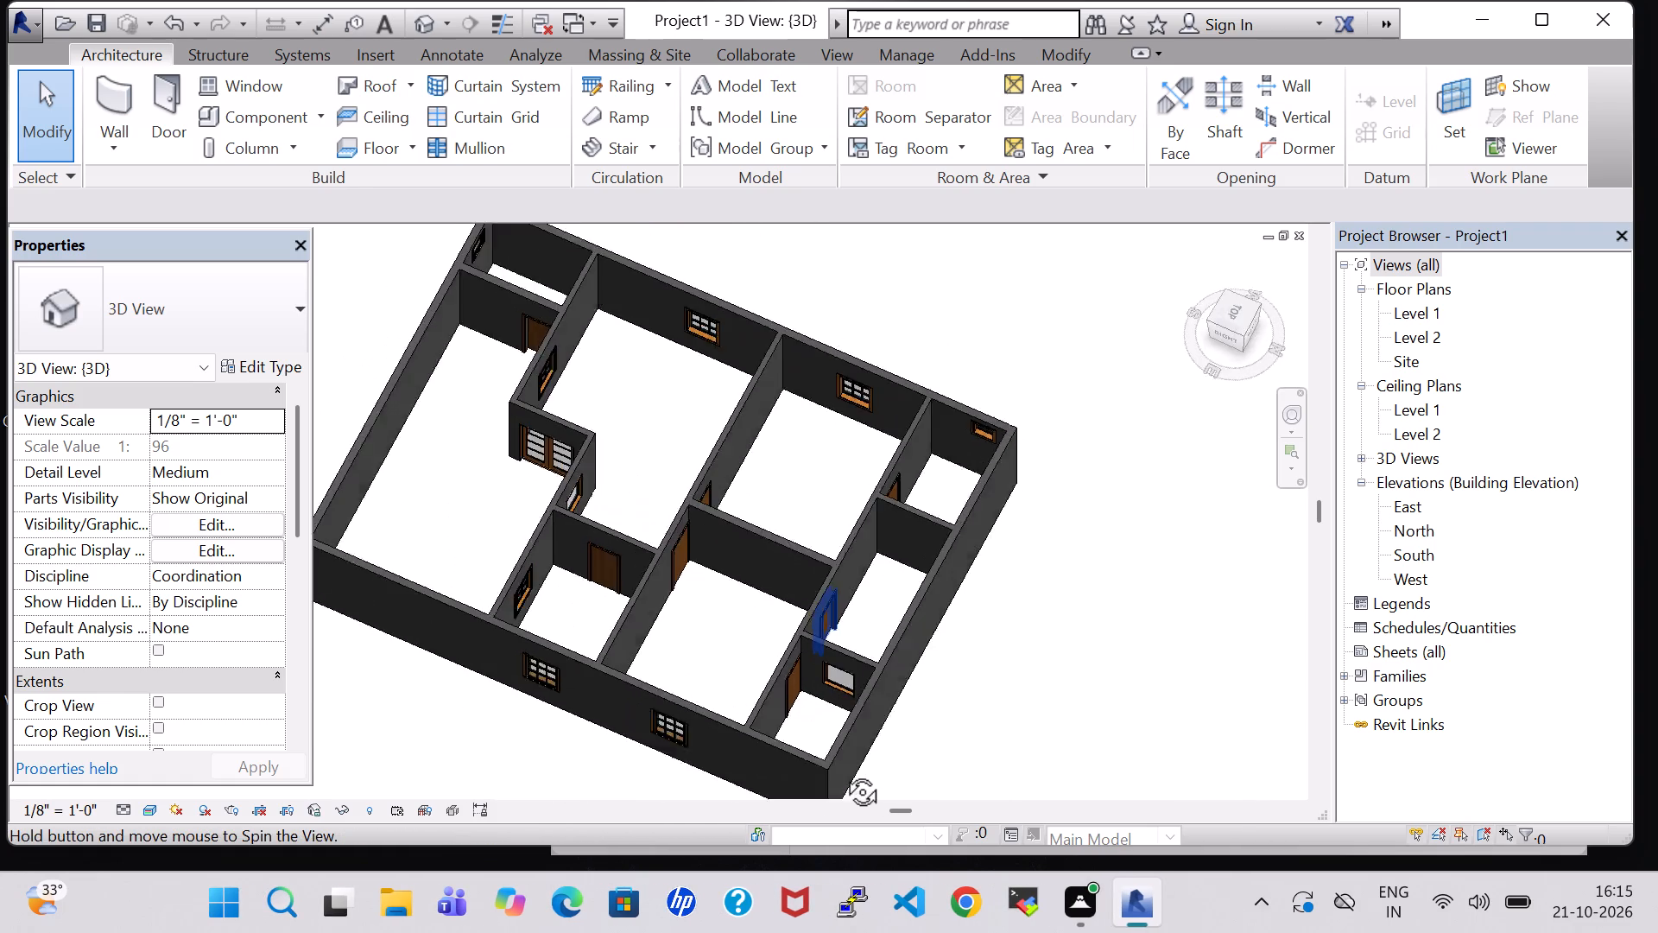
{"action": "middle_click_drag", "start_coordinate": [843, 772], "coordinate": [913, 664], "text": "shift"}
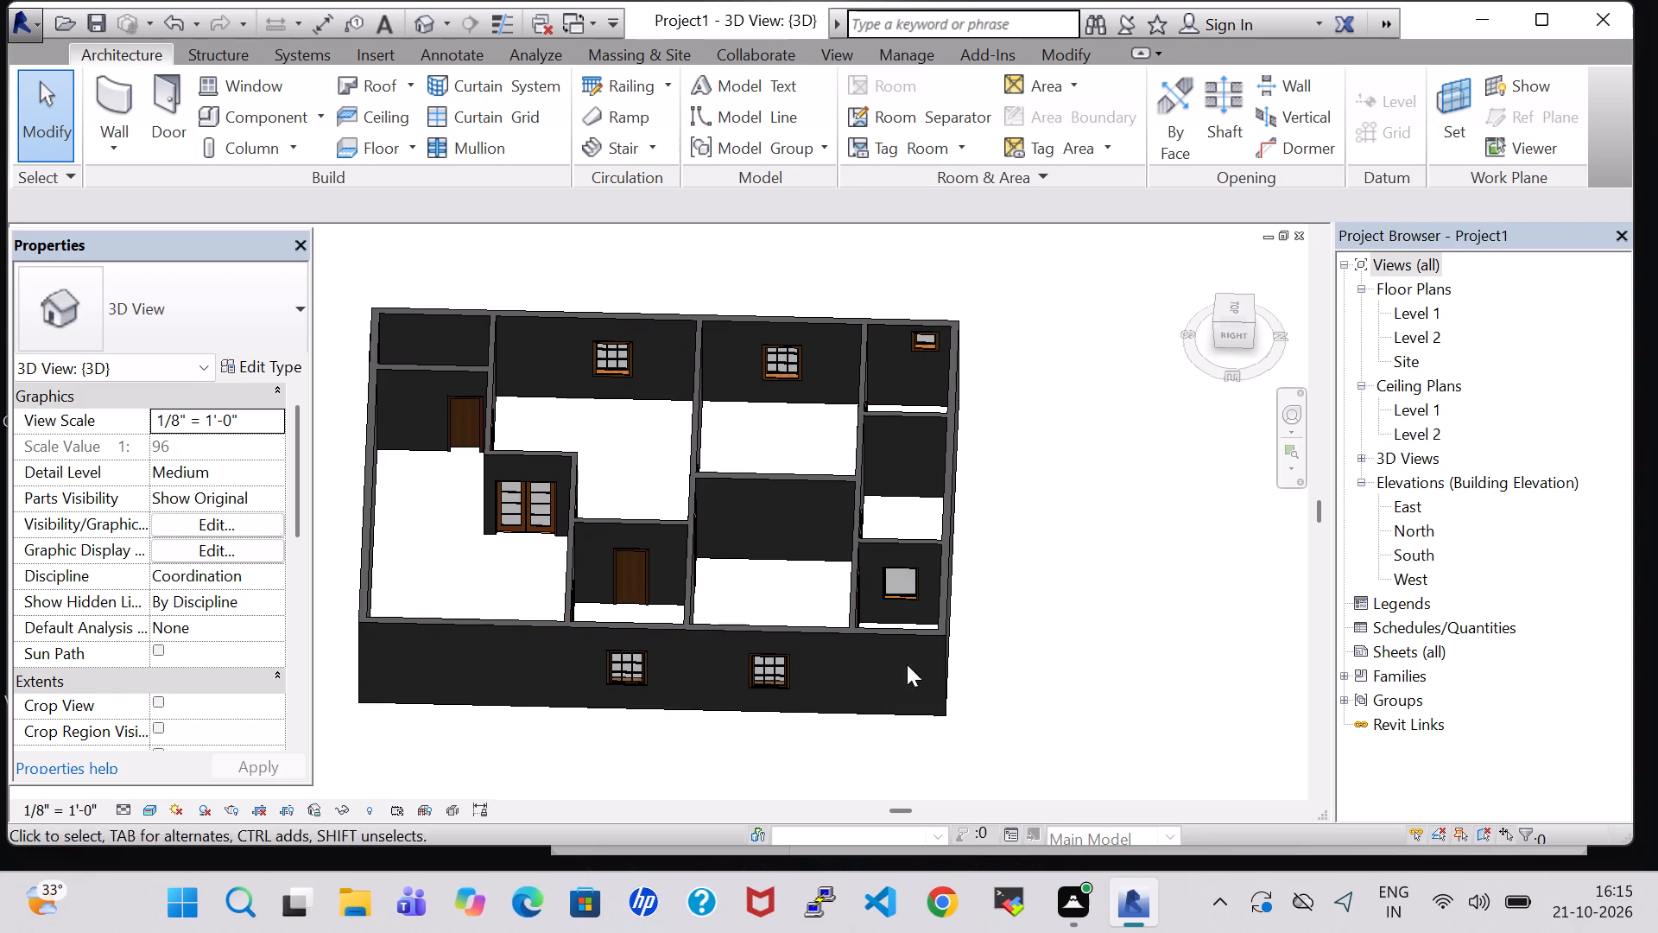
Raise the Fixed 36" x 48" window between the top-middle and top-right rooms to a sill height of 4'-8".
{"action": "left_click", "coordinate": [904, 578]}
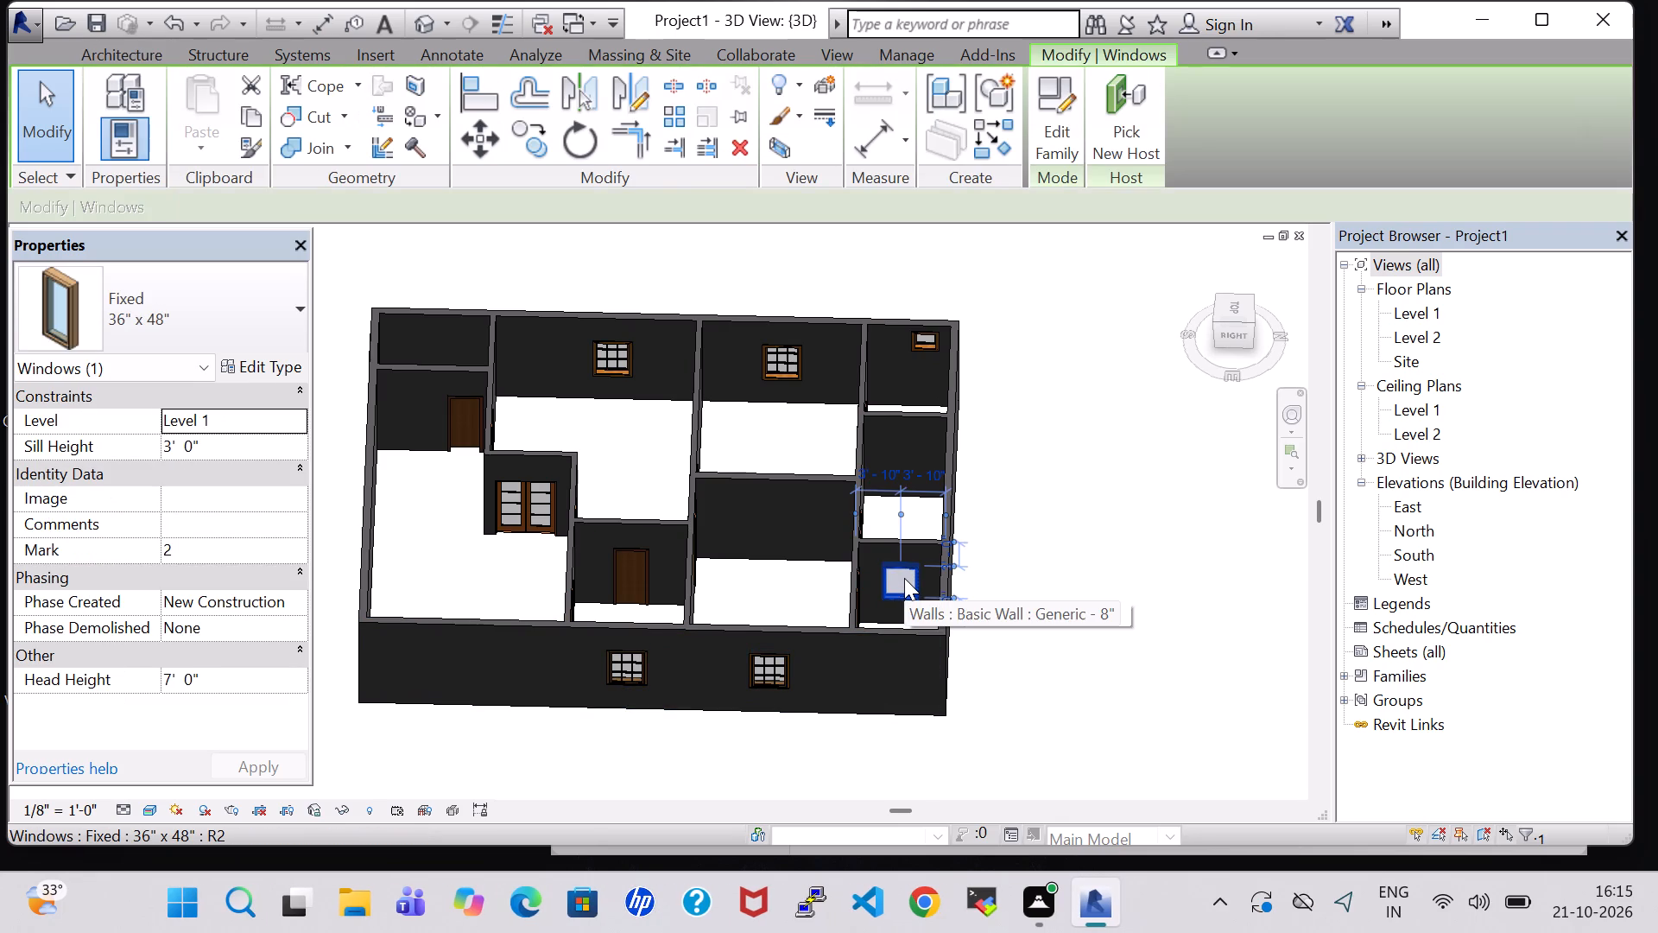
{"action": "key", "text": "Up"}
{"action": "key", "text": "Up"}
{"action": "key", "text": "Up"}
{"action": "key", "text": "Up"}
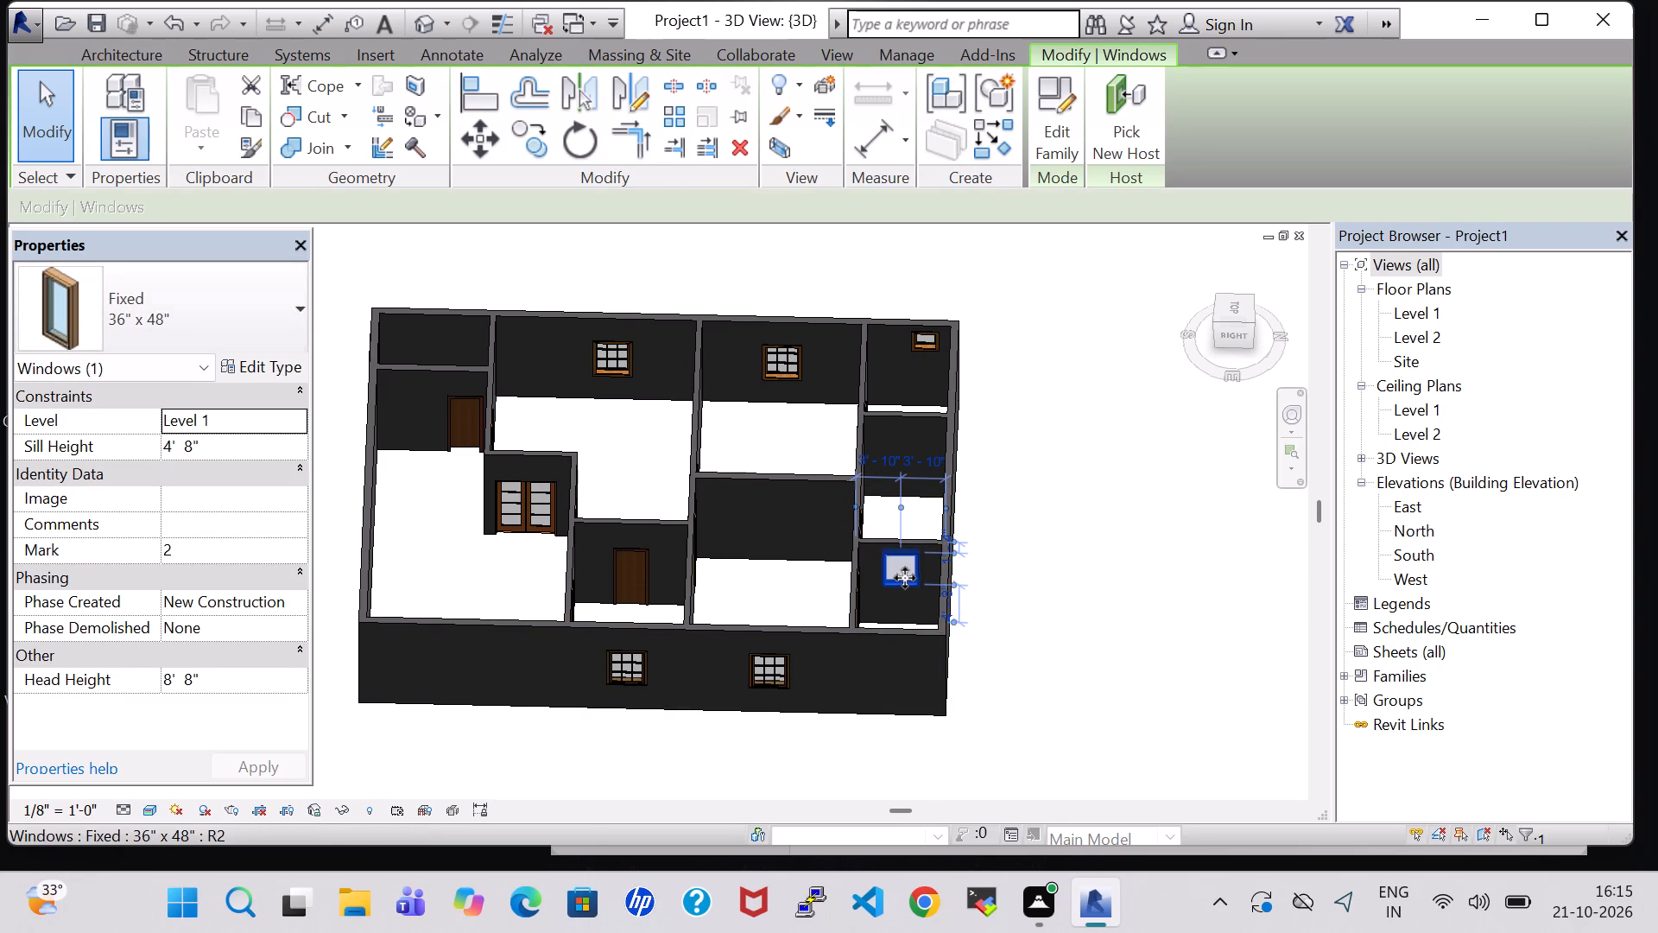
{"action": "left_click", "coordinate": [1092, 580]}
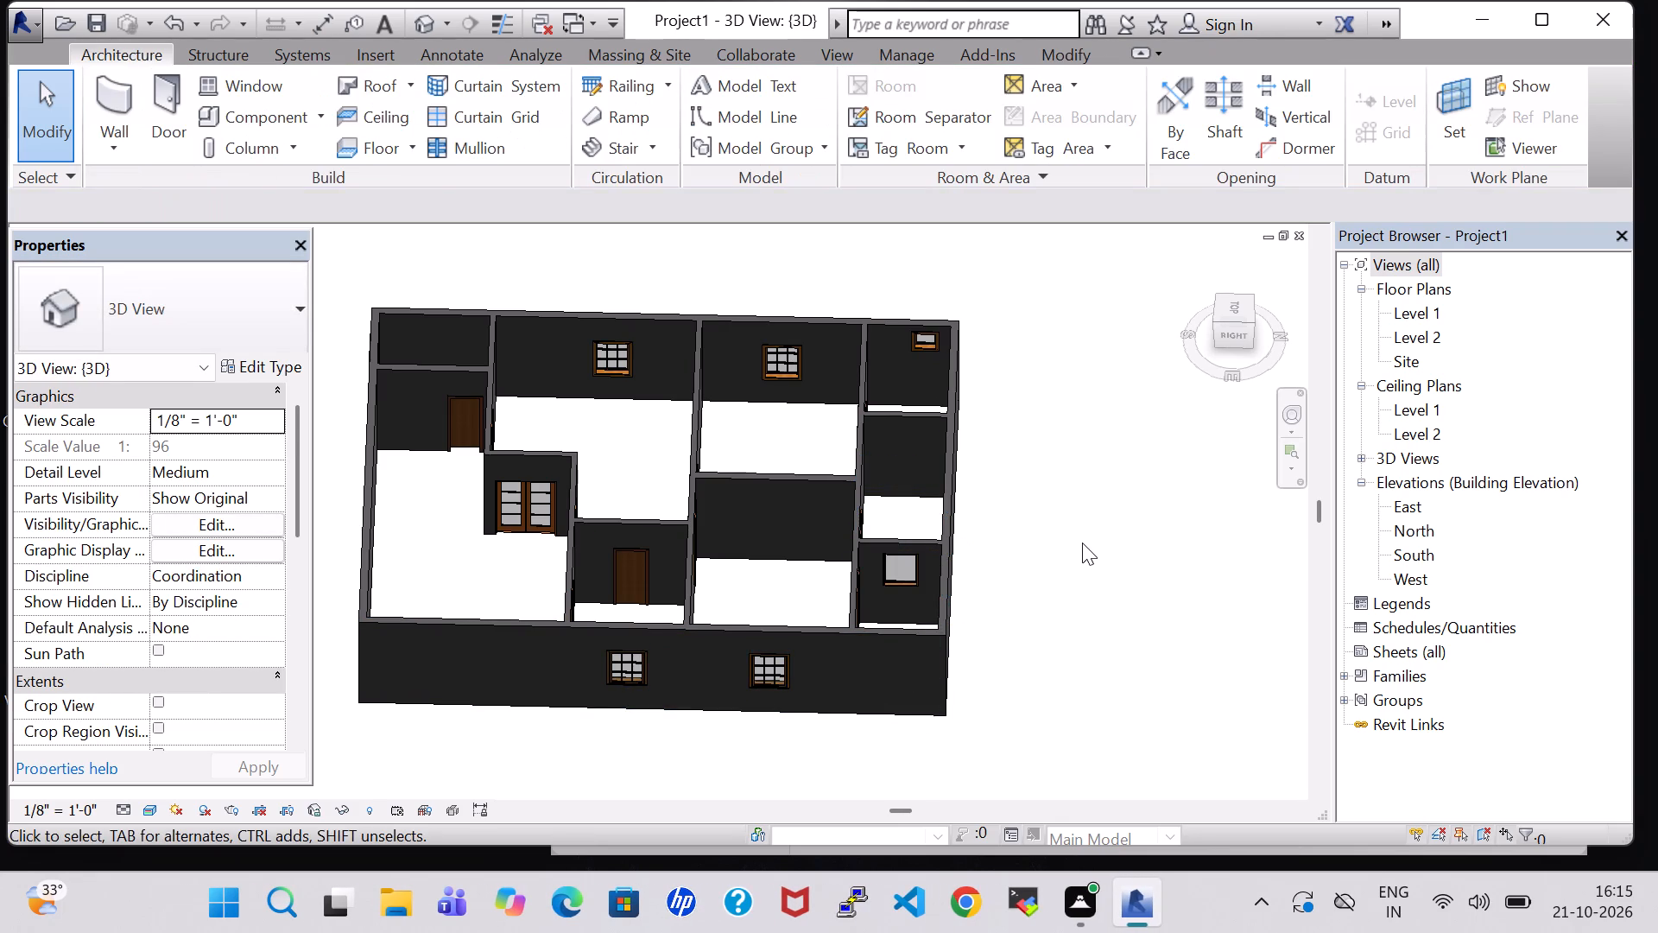
Check the raised window from the opposite side of the 3D model and return to the Level 1 floor plan.
{"action": "middle_click_drag", "start_coordinate": [1082, 543], "coordinate": [592, 521], "text": "shift"}
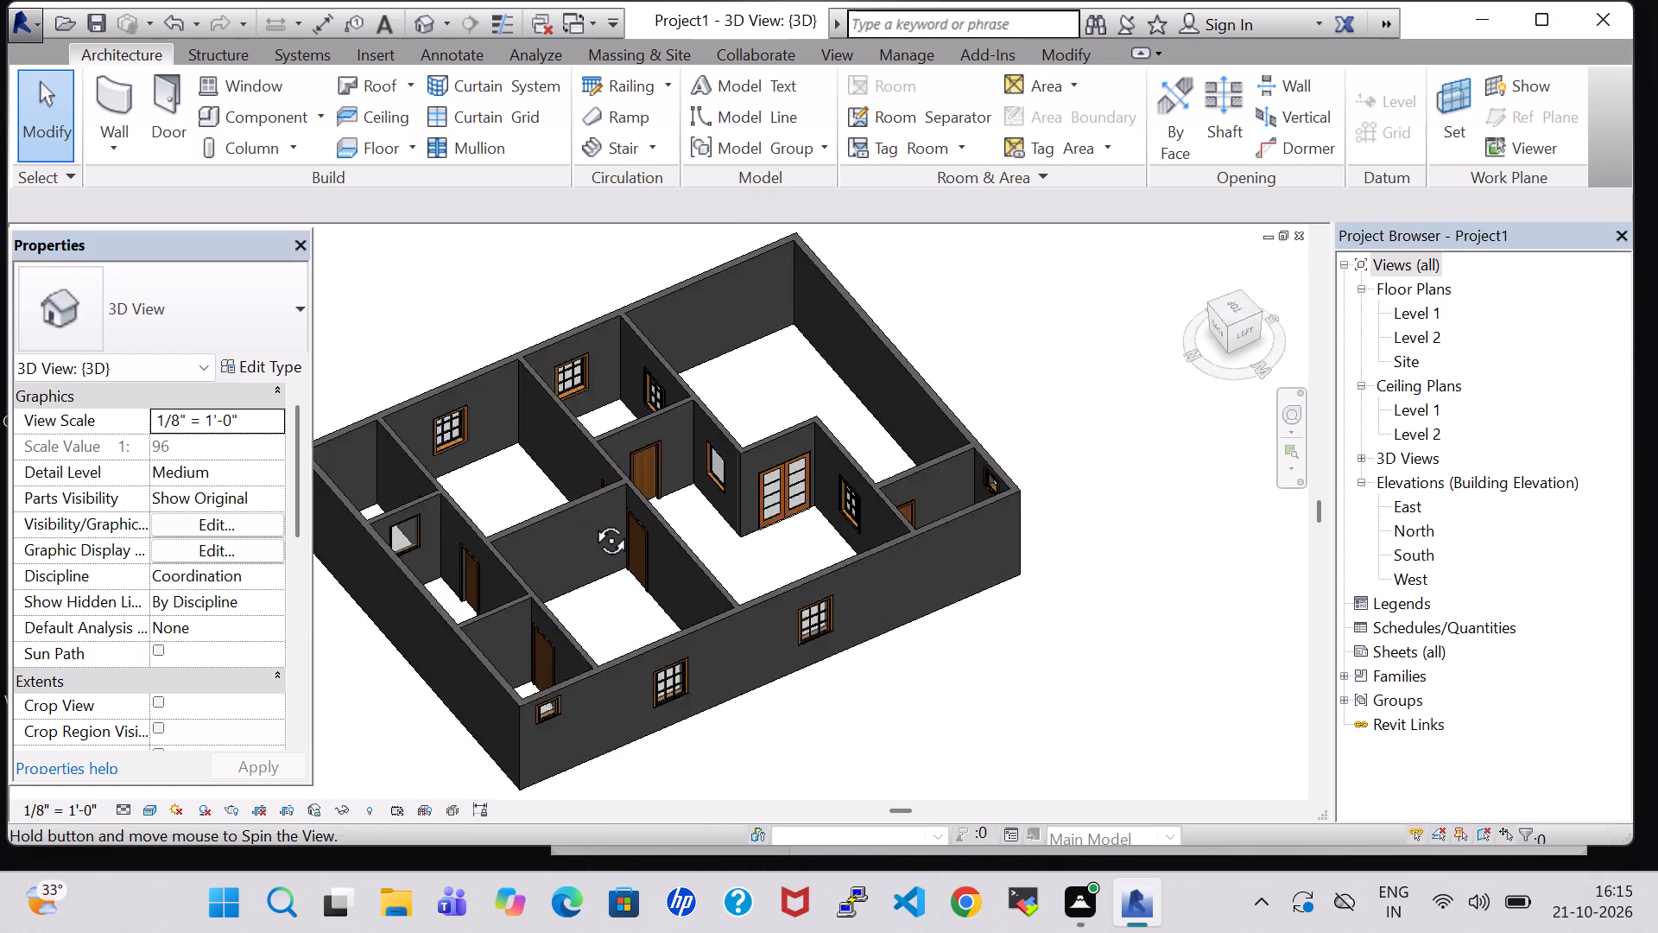
{"action": "middle_click_drag", "start_coordinate": [592, 521], "coordinate": [718, 543], "text": "shift"}
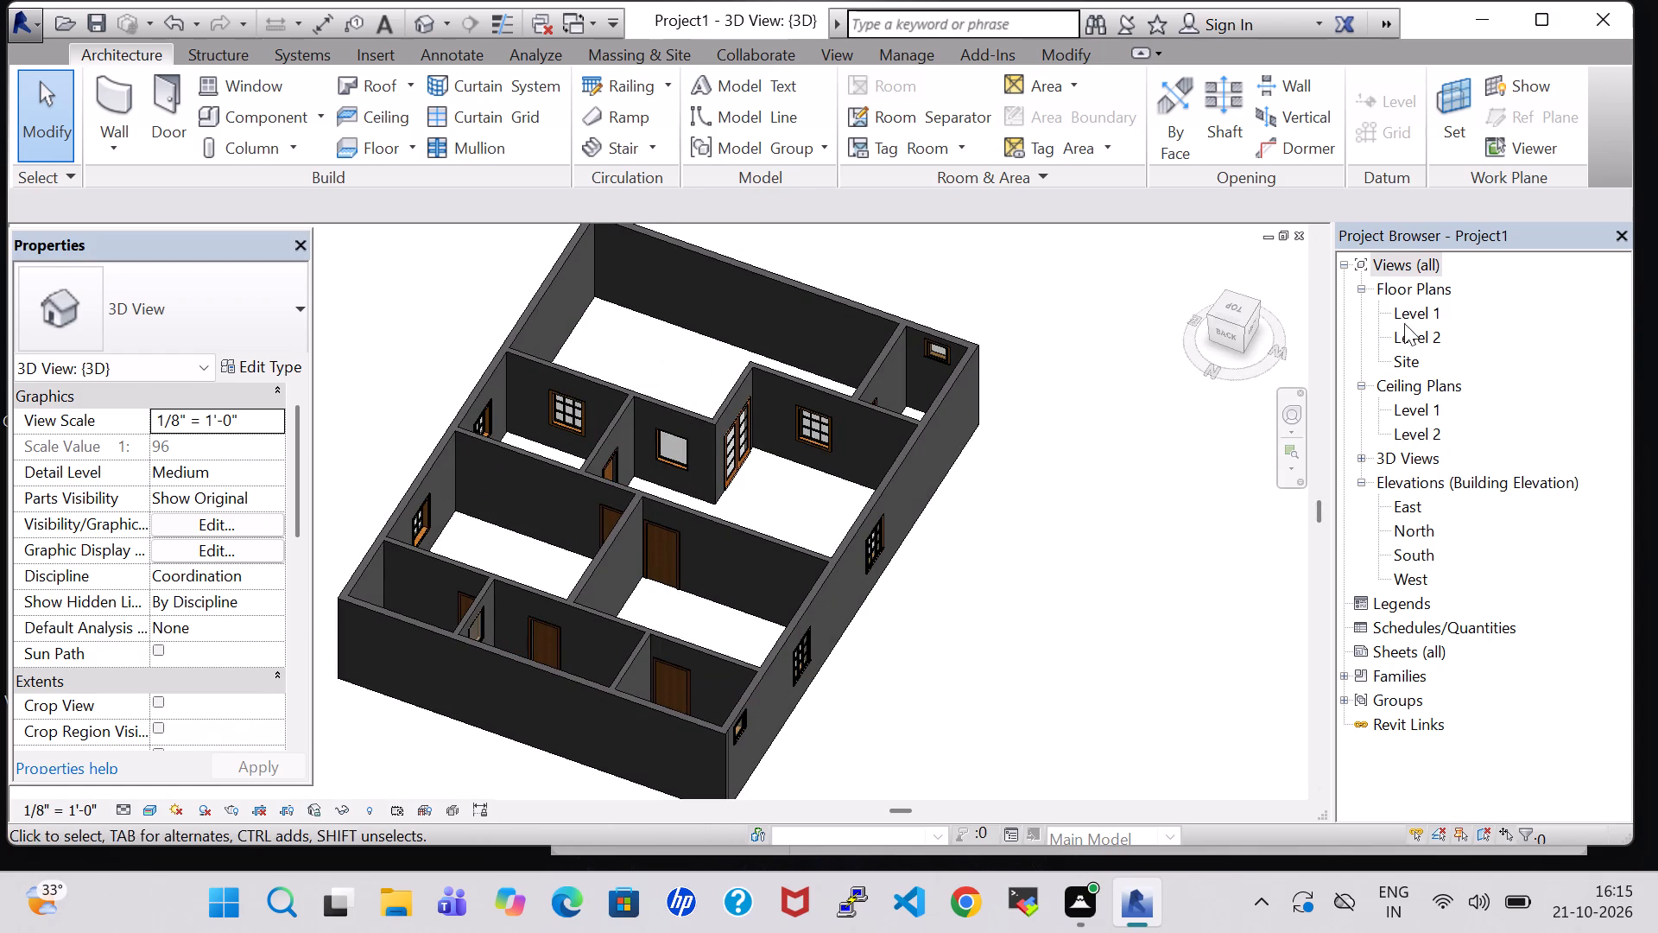
{"action": "double_click", "coordinate": [1409, 321]}
{"action": "double_click", "coordinate": [1087, 600]}
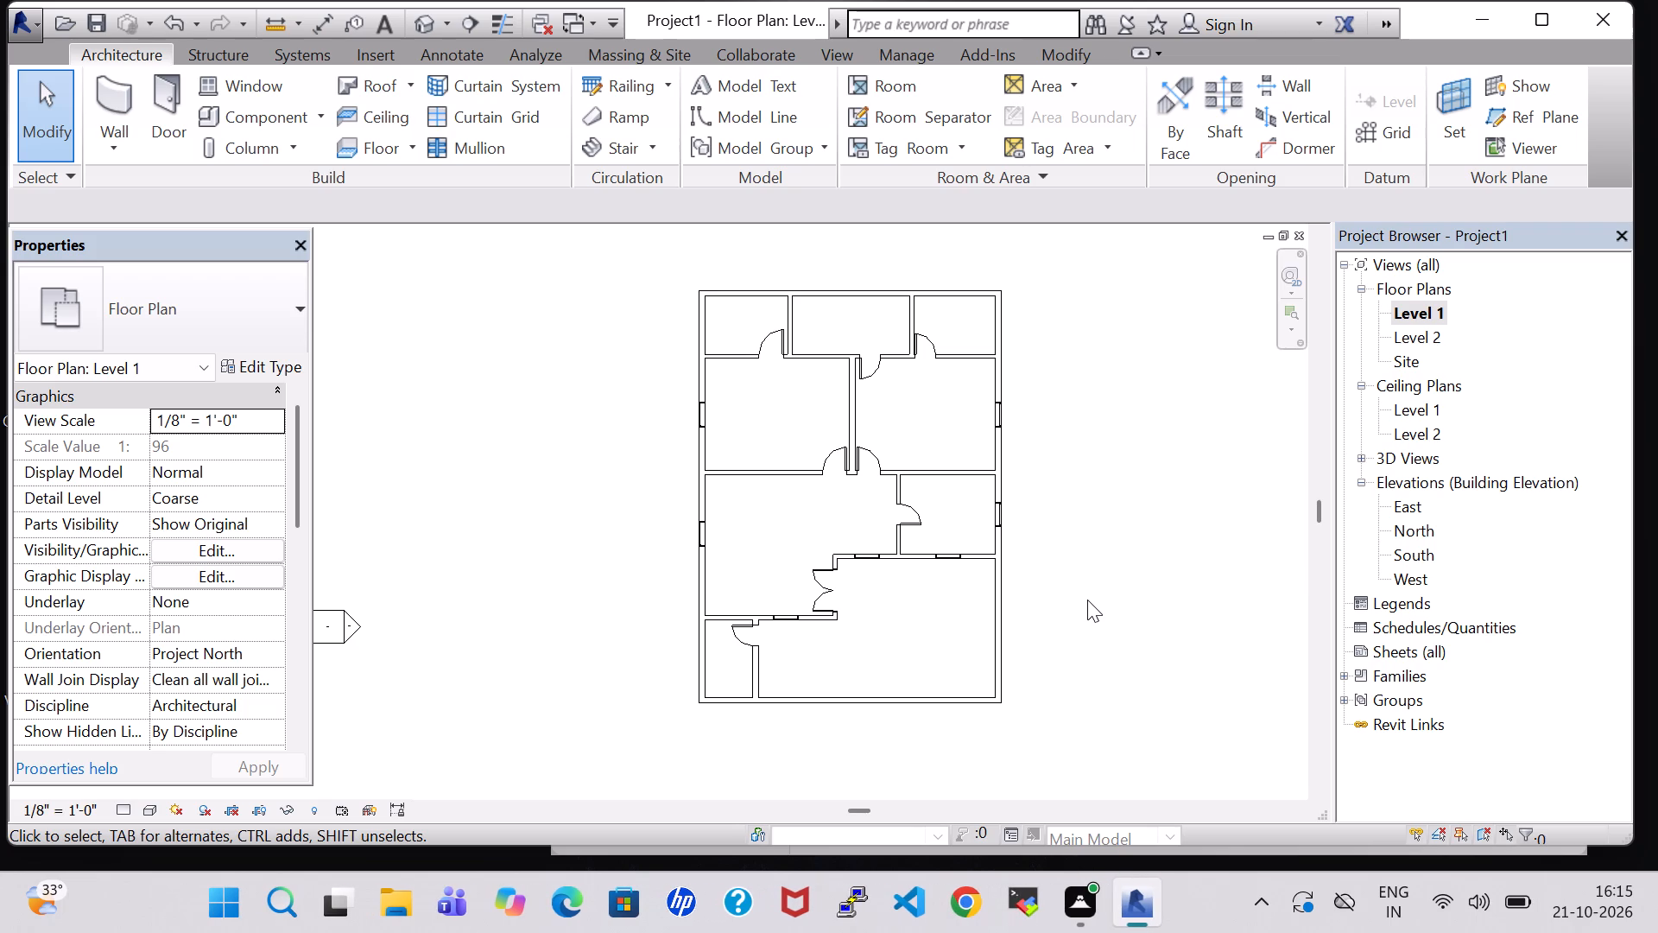
{"action": "scroll", "coordinate": [579, 476], "scroll_direction": "up", "scroll_amount": 2}
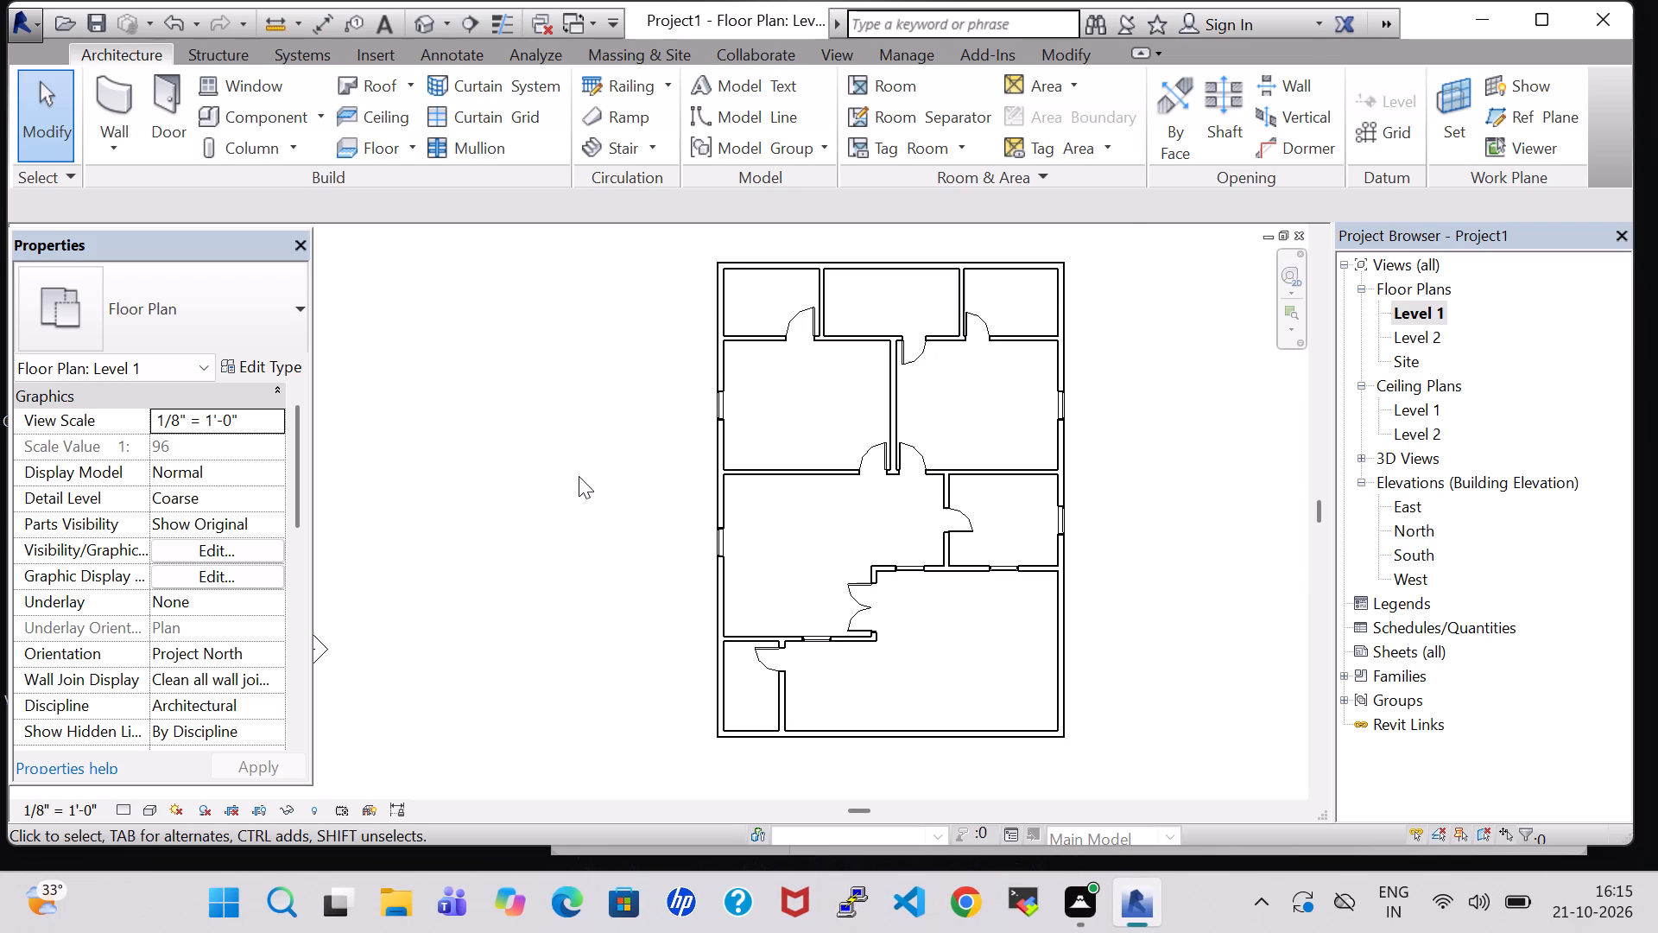
Place a Fixed 36" x 48" window between the top-middle room and the left room below, about 3'-9 1/2" from the neighbouring partitions.
{"action": "middle_click_drag", "start_coordinate": [579, 474], "coordinate": [522, 621]}
{"action": "scroll", "coordinate": [579, 474], "scroll_direction": "up", "scroll_amount": 1}
{"action": "scroll", "coordinate": [539, 620], "scroll_direction": "down", "scroll_amount": 2}
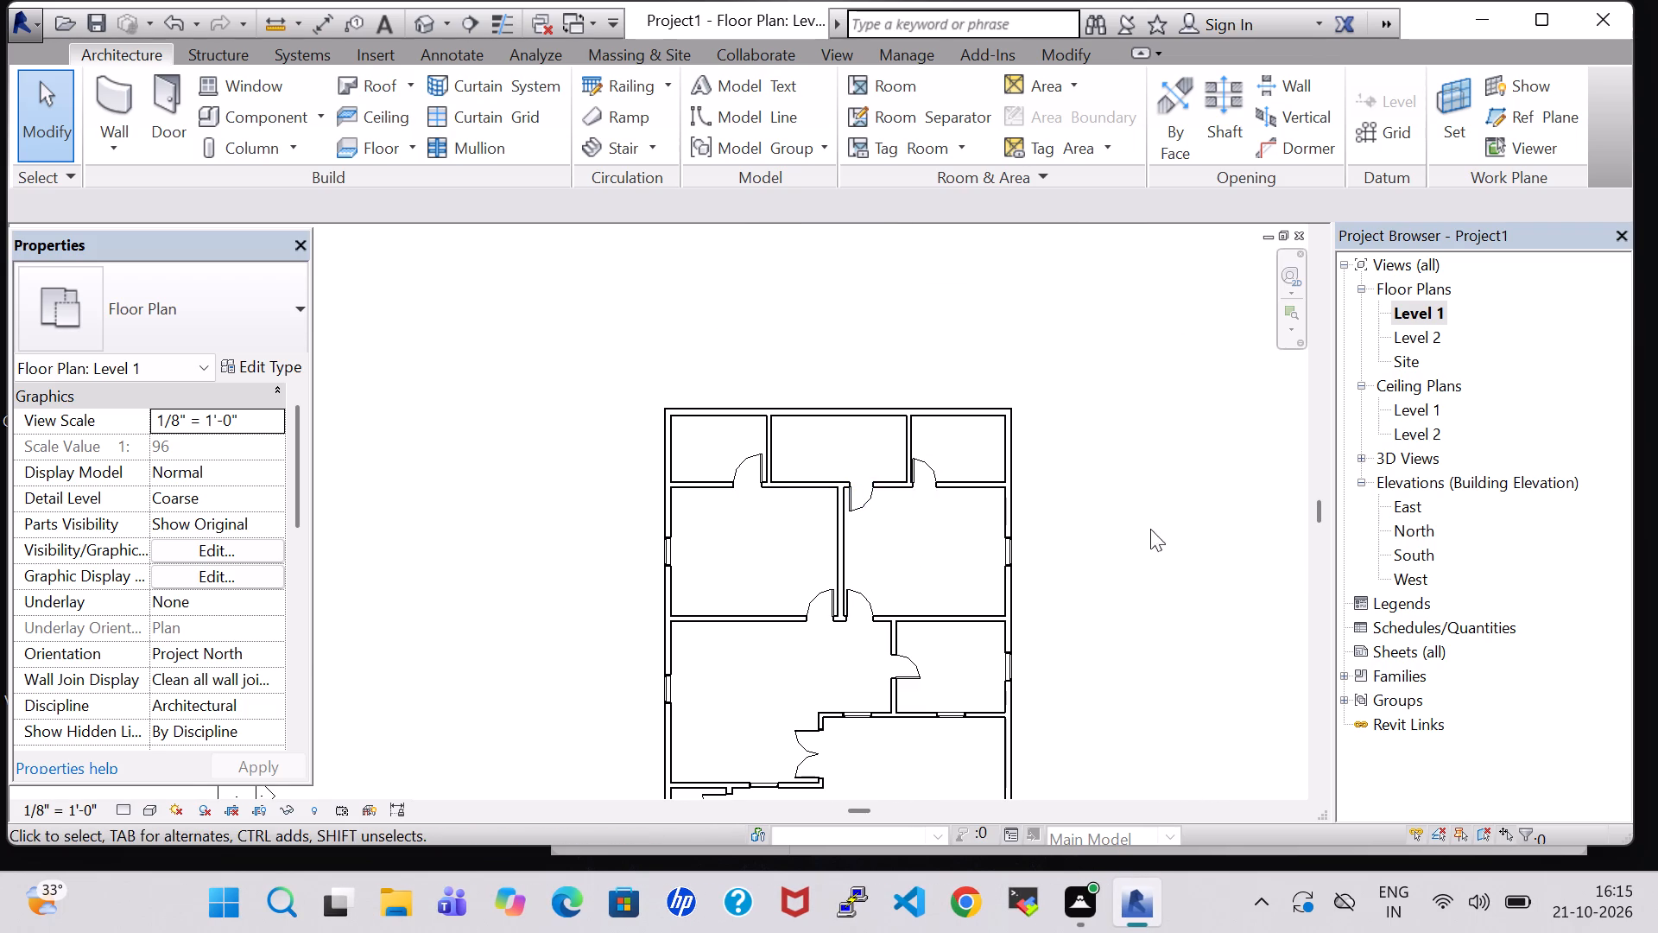
{"action": "middle_click_drag", "start_coordinate": [1140, 529], "coordinate": [1127, 422]}
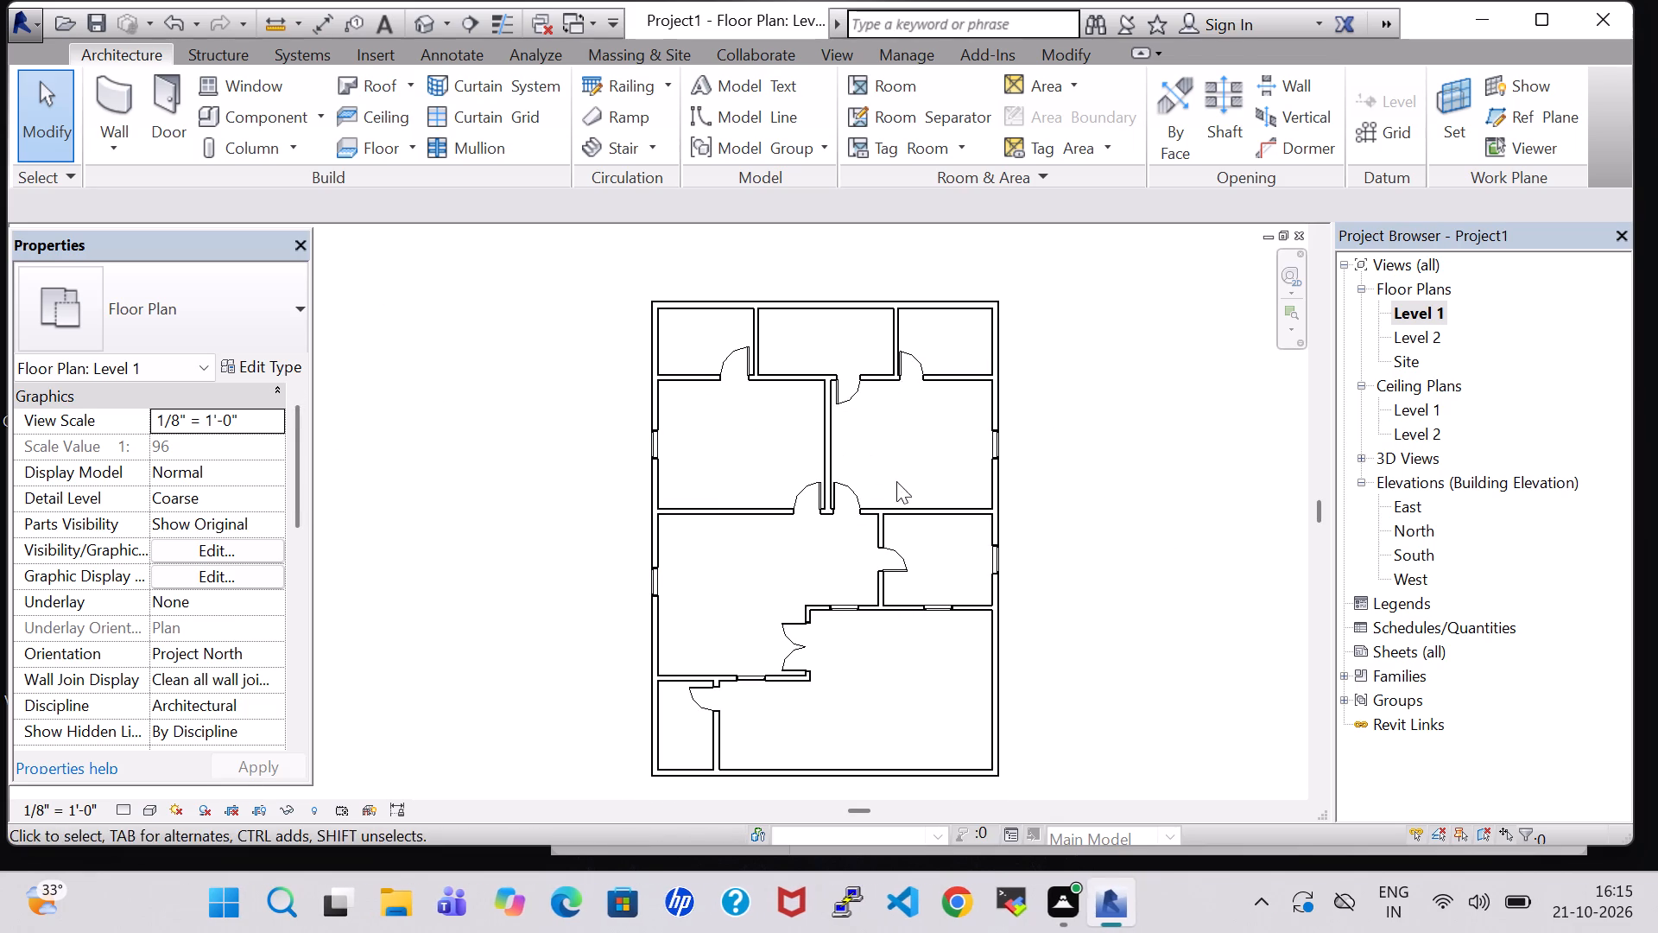
{"action": "left_click", "coordinate": [934, 612]}
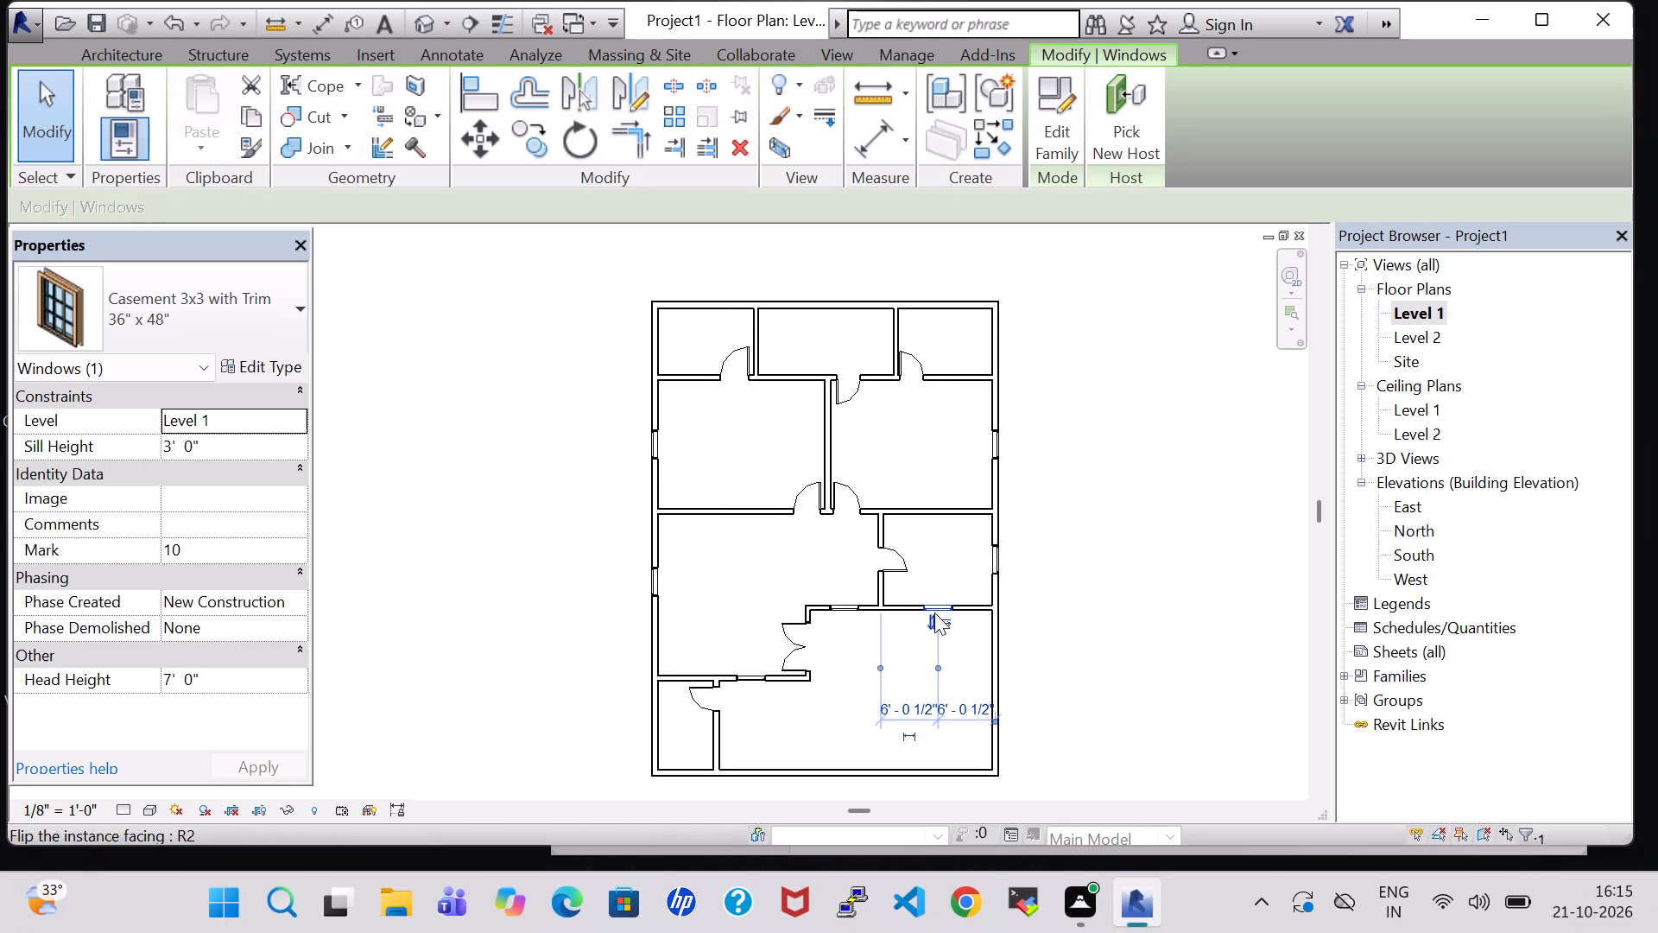
{"action": "left_click", "coordinate": [839, 611]}
{"action": "right_click", "coordinate": [839, 611]}
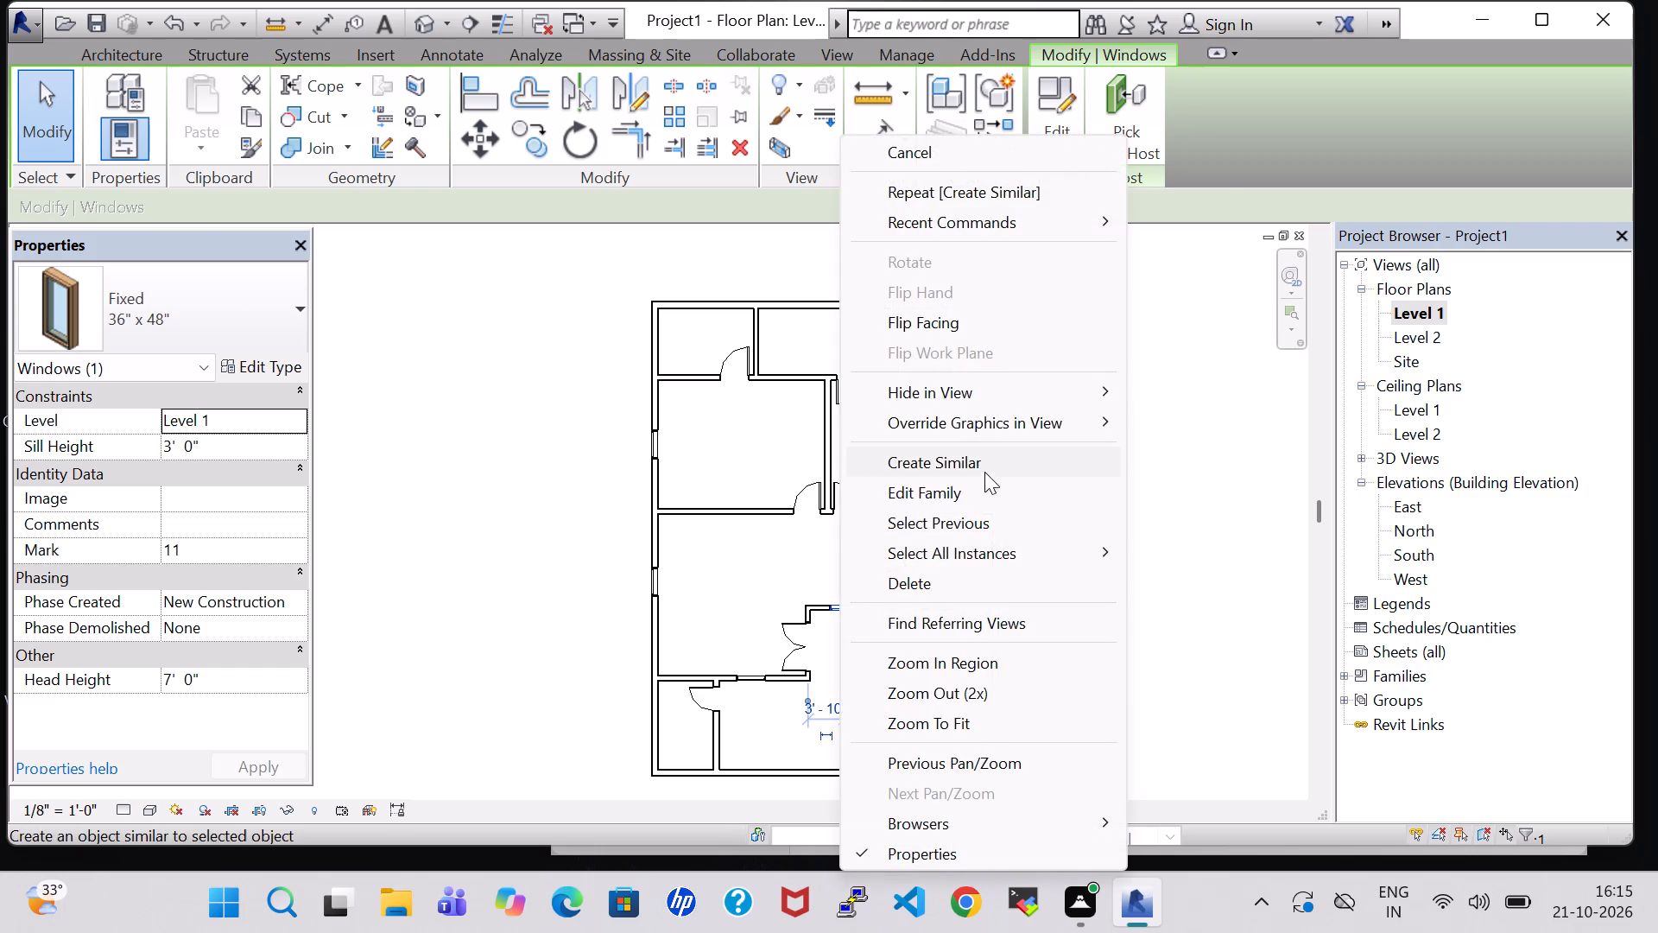
{"action": "left_click", "coordinate": [985, 459]}
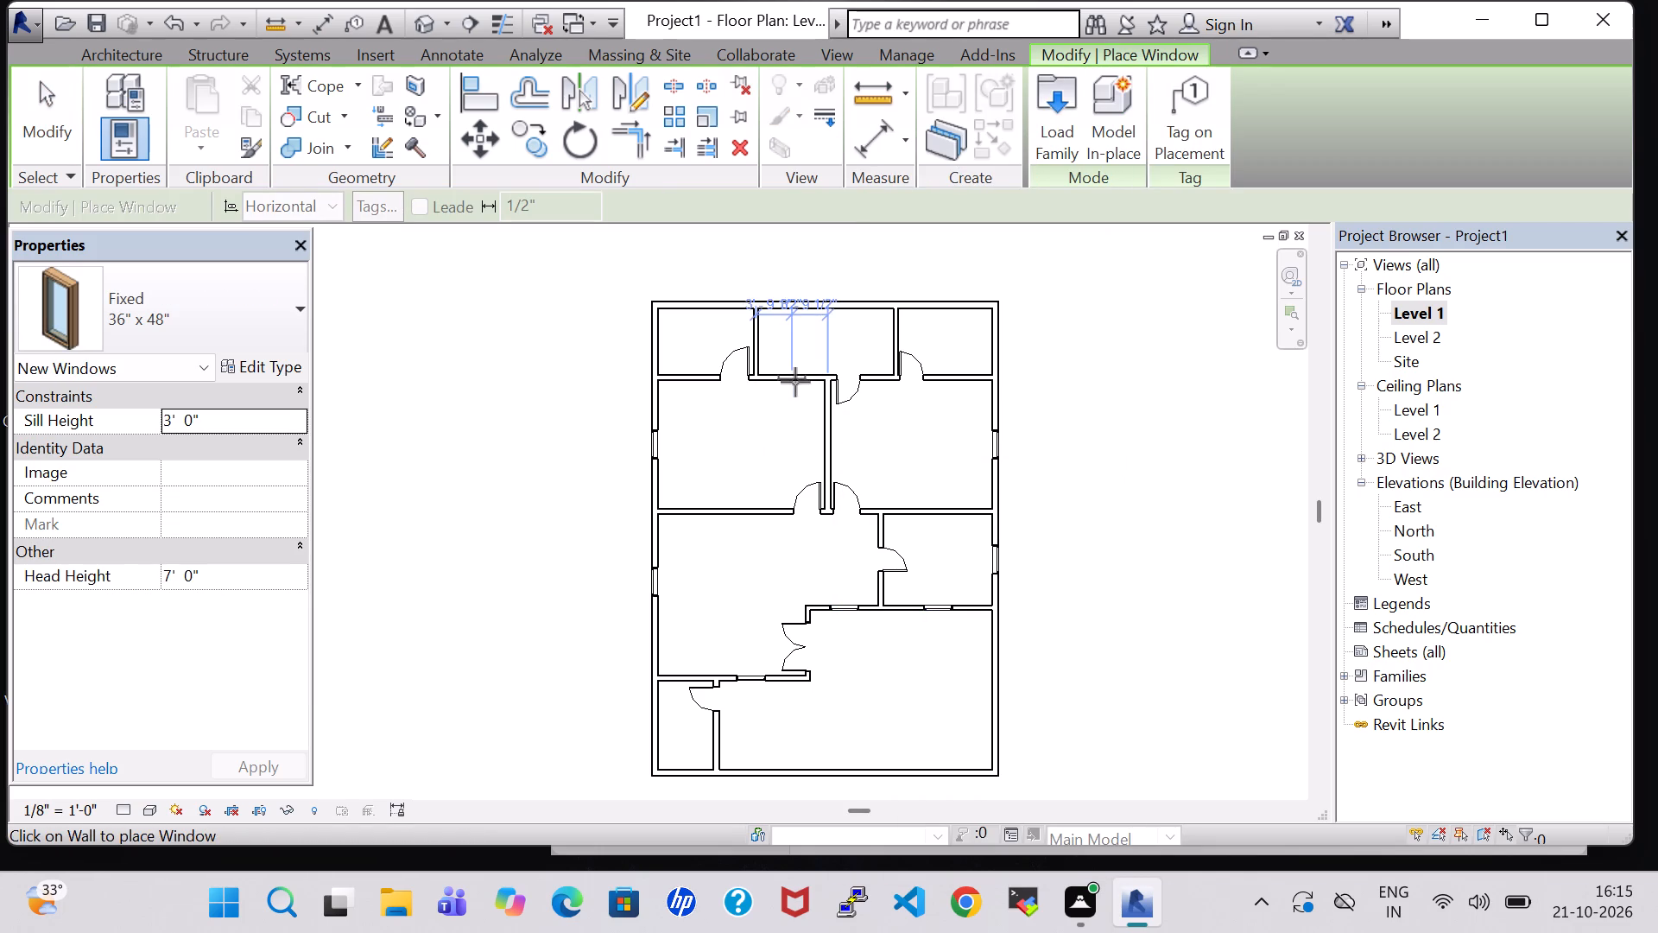
{"action": "left_click", "coordinate": [795, 382]}
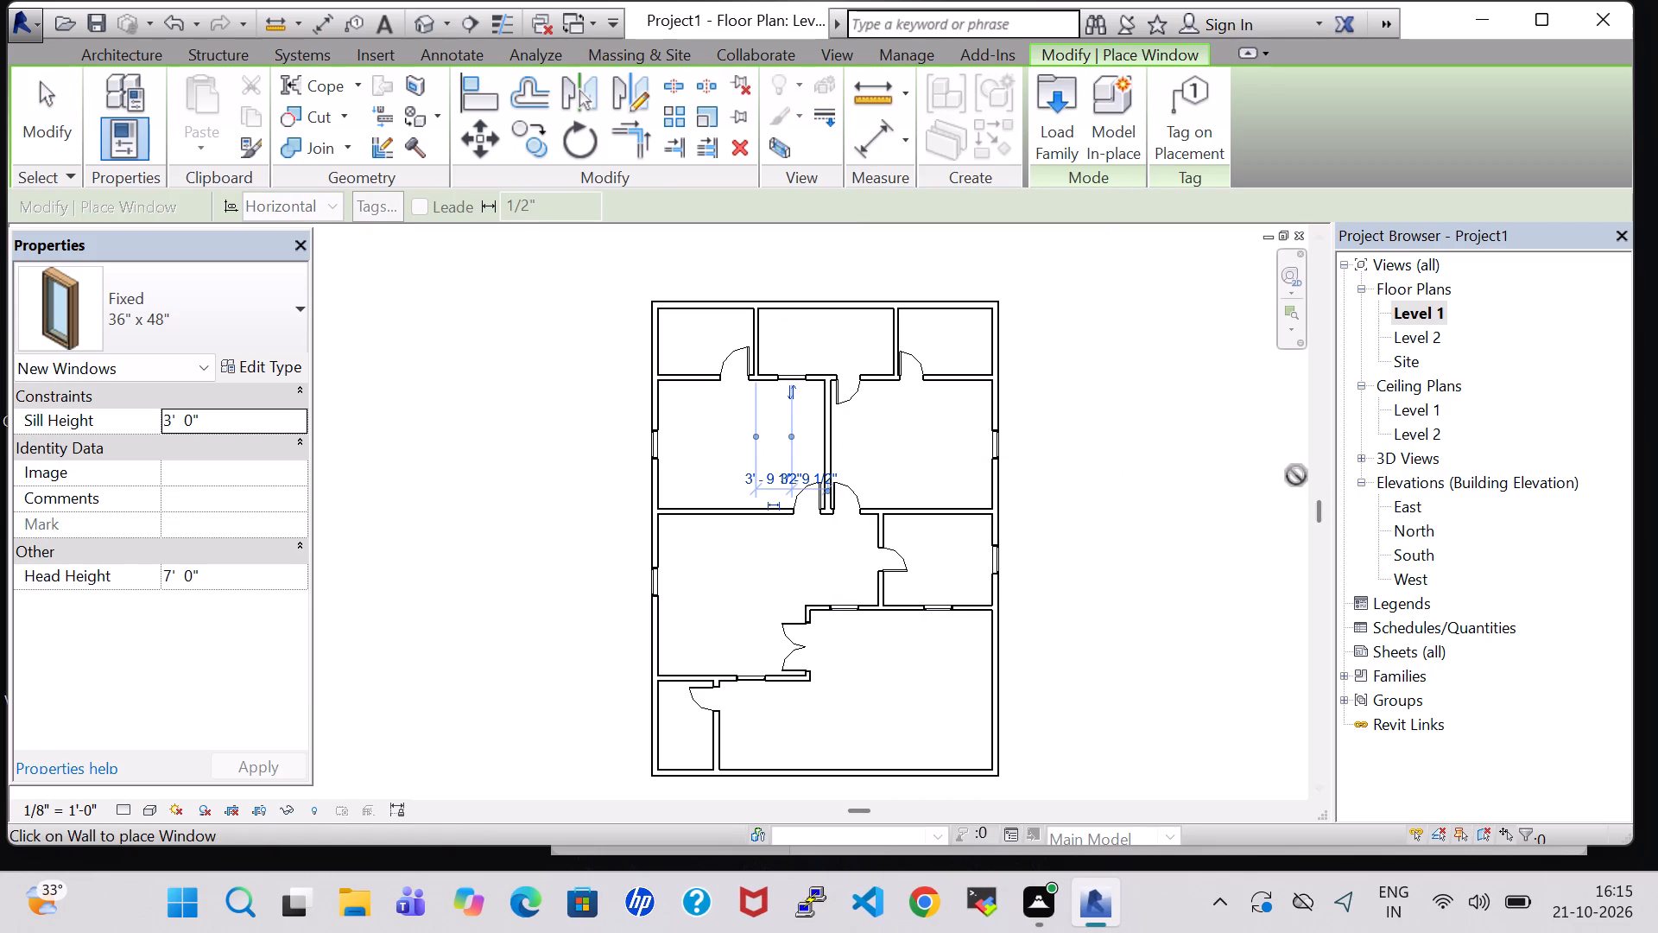
{"action": "key", "text": "Escape"}
{"action": "key", "text": "Escape"}
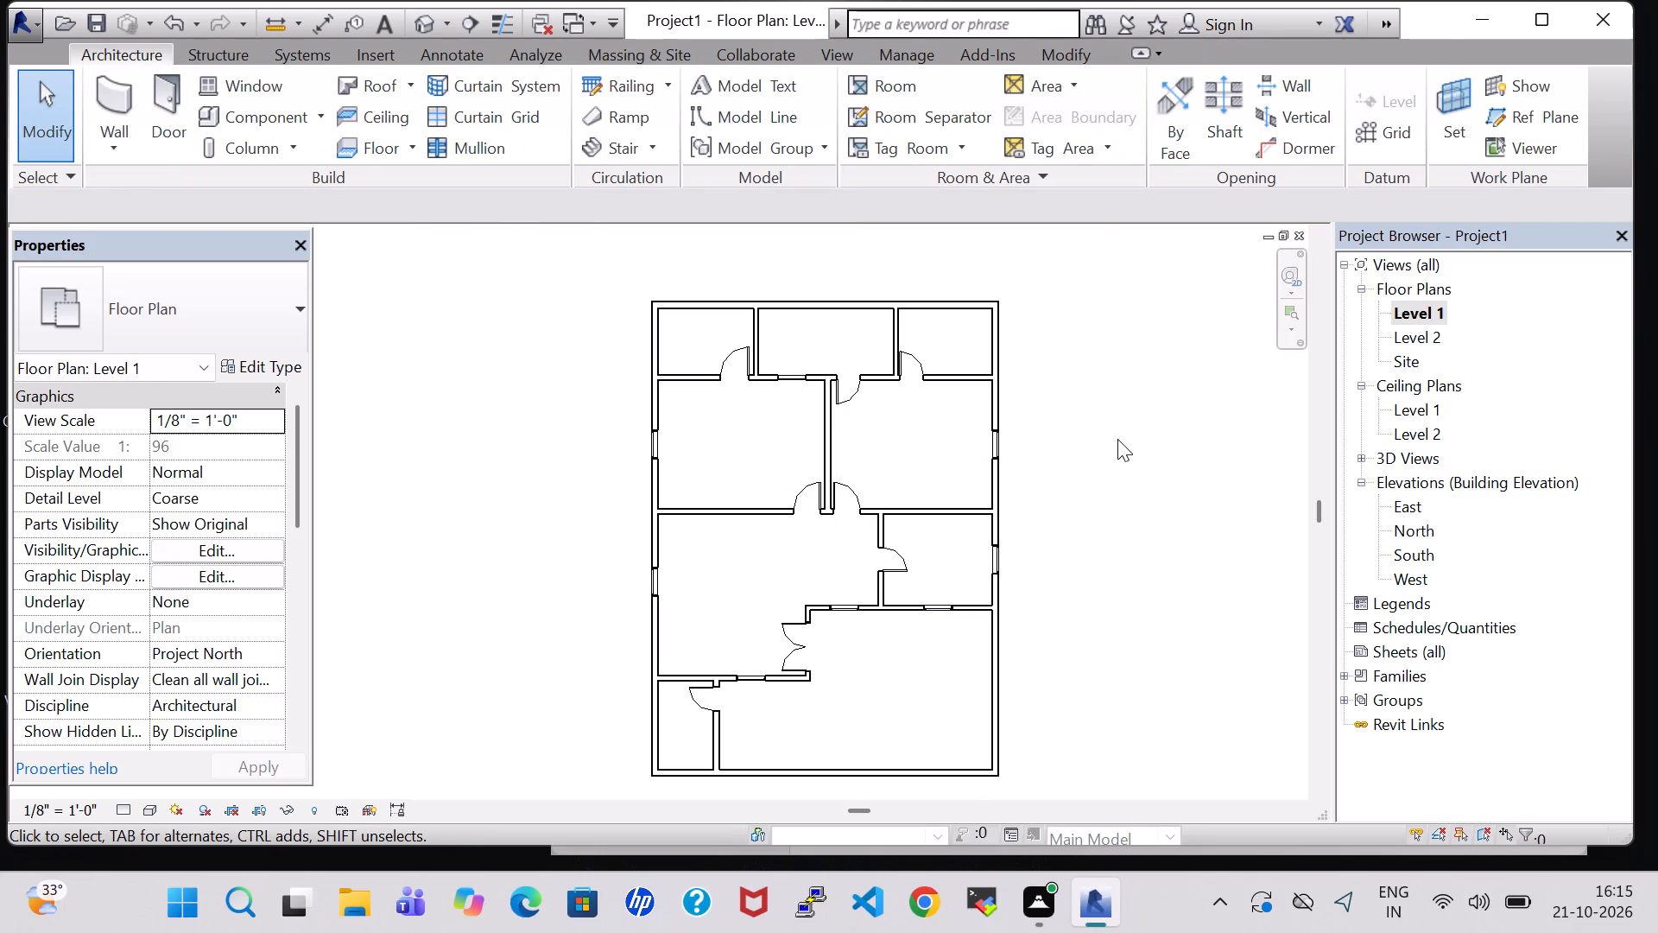
Load the Tub-Free Standing-3D family from the Bathtubs folder of the architectural plumbing fixtures library.
{"action": "left_click", "coordinate": [264, 122]}
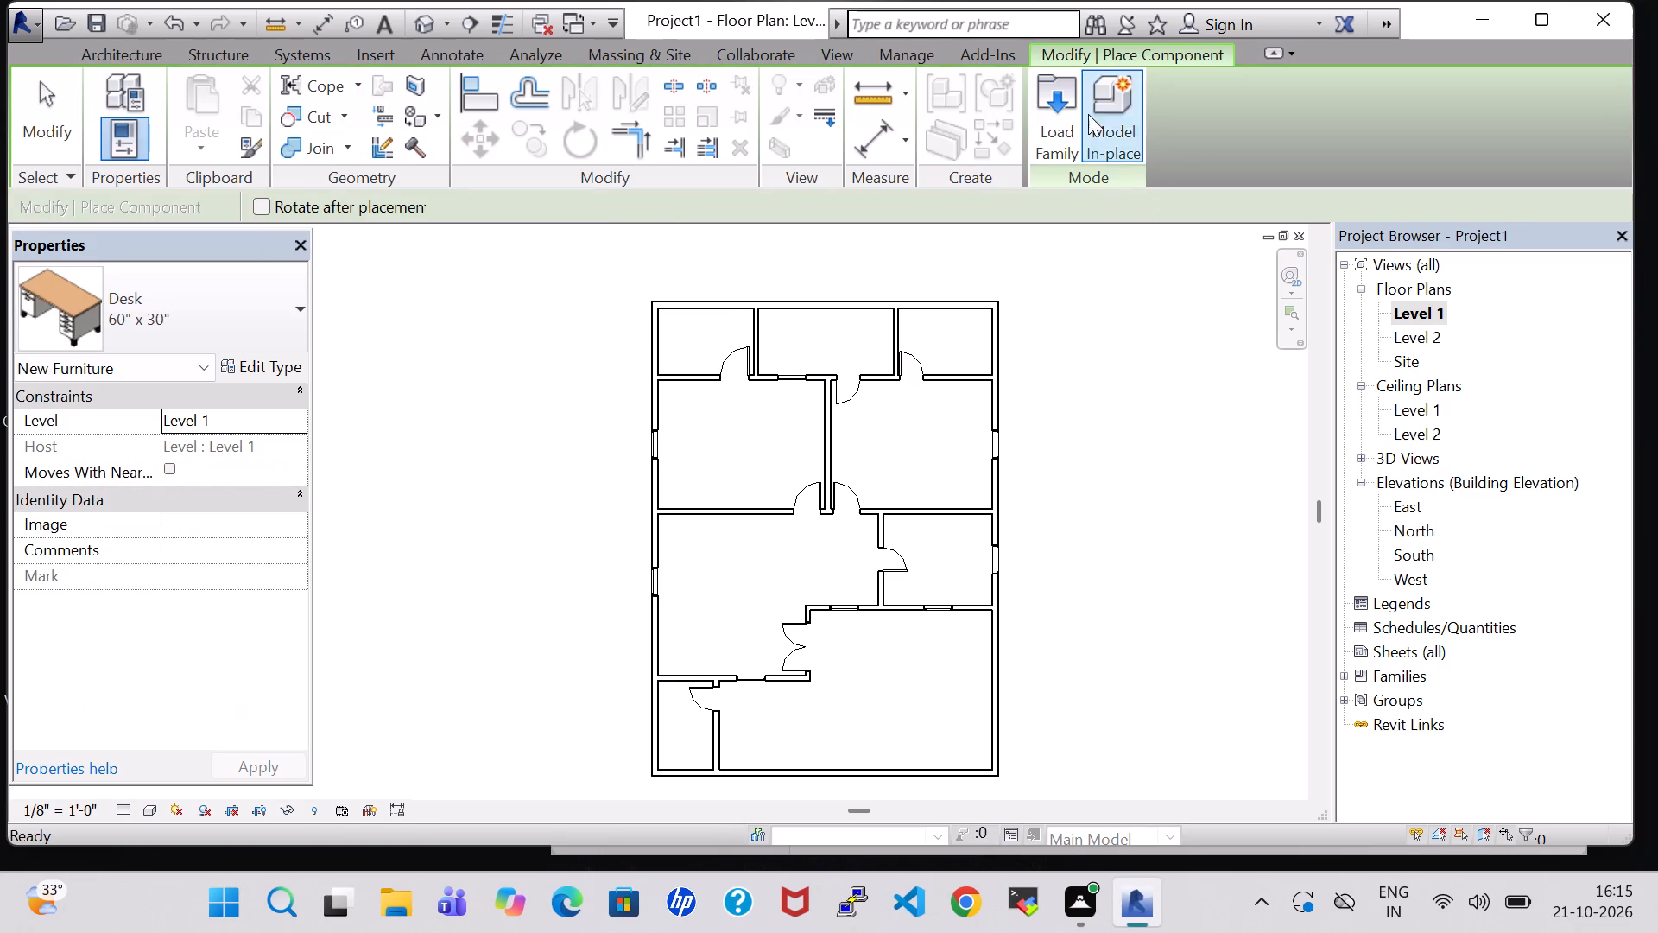
{"action": "left_click", "coordinate": [1048, 111]}
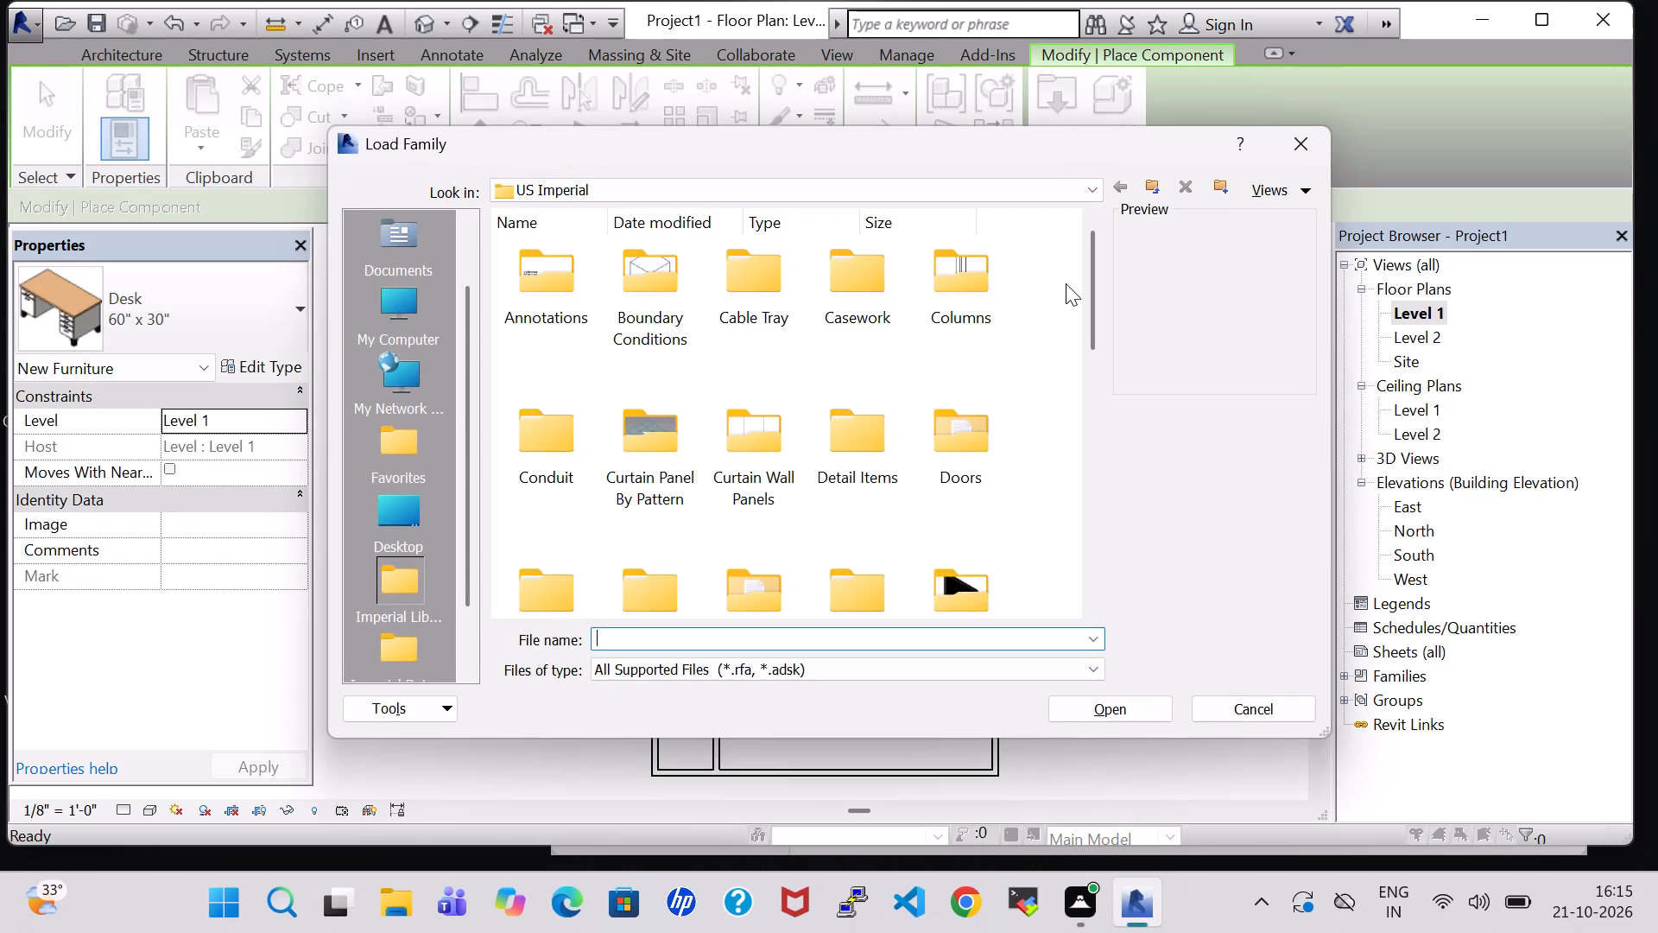
{"action": "double_click", "coordinate": [997, 589]}
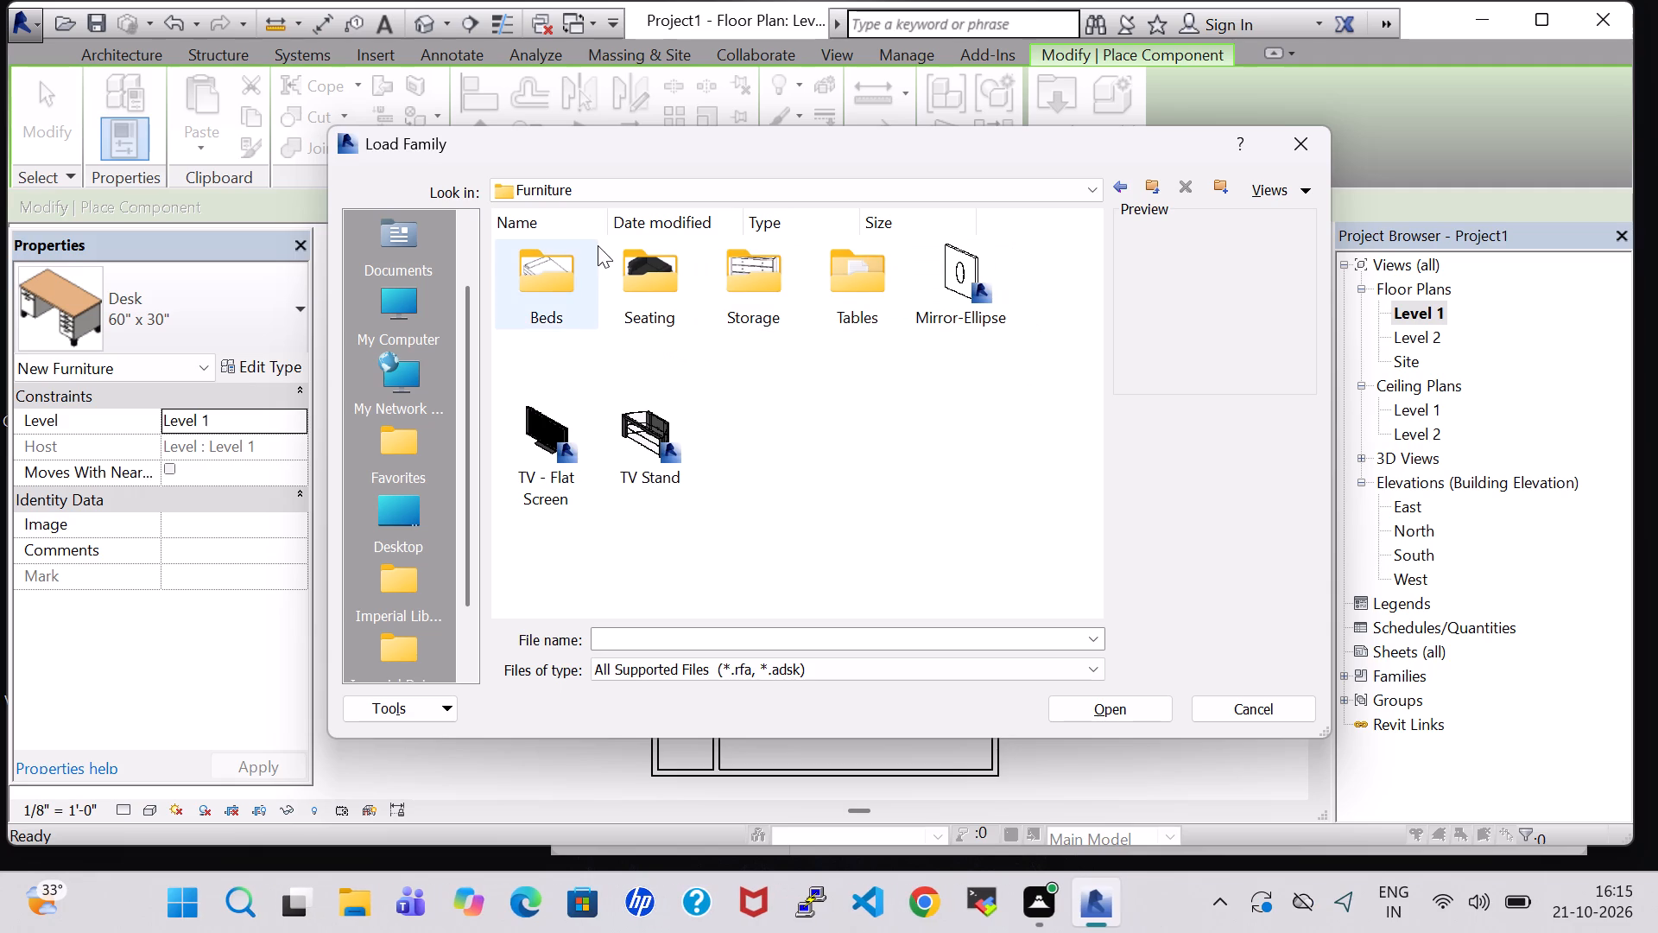
{"action": "left_click", "coordinate": [1115, 186]}
{"action": "left_click", "coordinate": [950, 471]}
{"action": "key", "text": "p"}
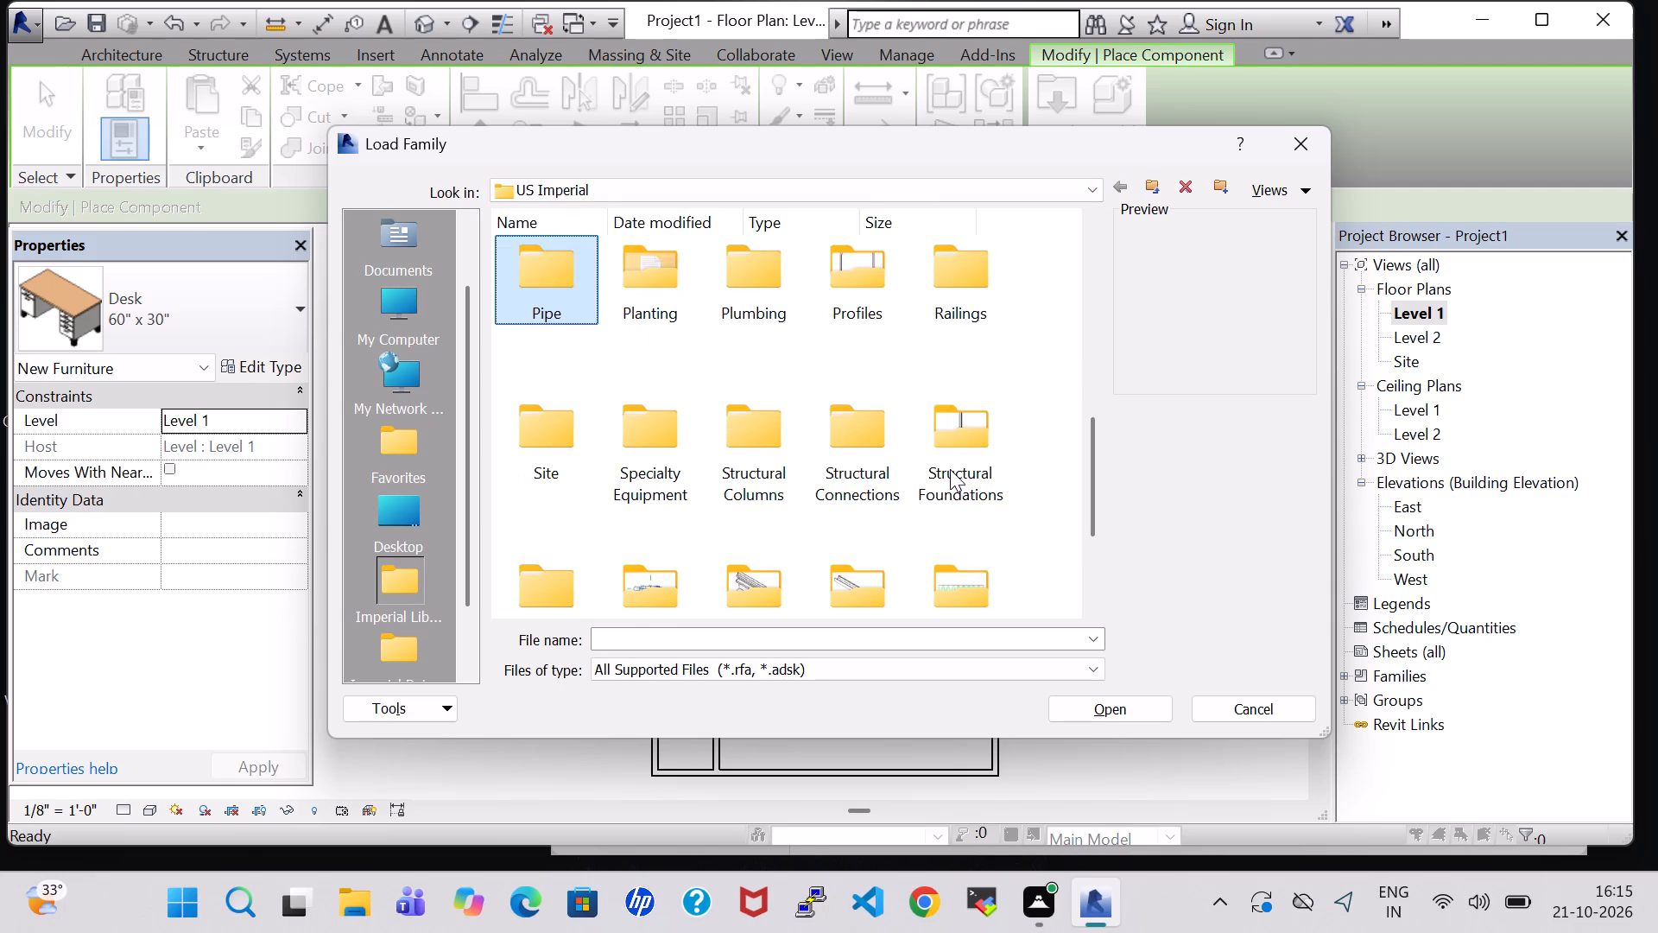
{"action": "double_click", "coordinate": [761, 297]}
{"action": "double_click", "coordinate": [572, 282]}
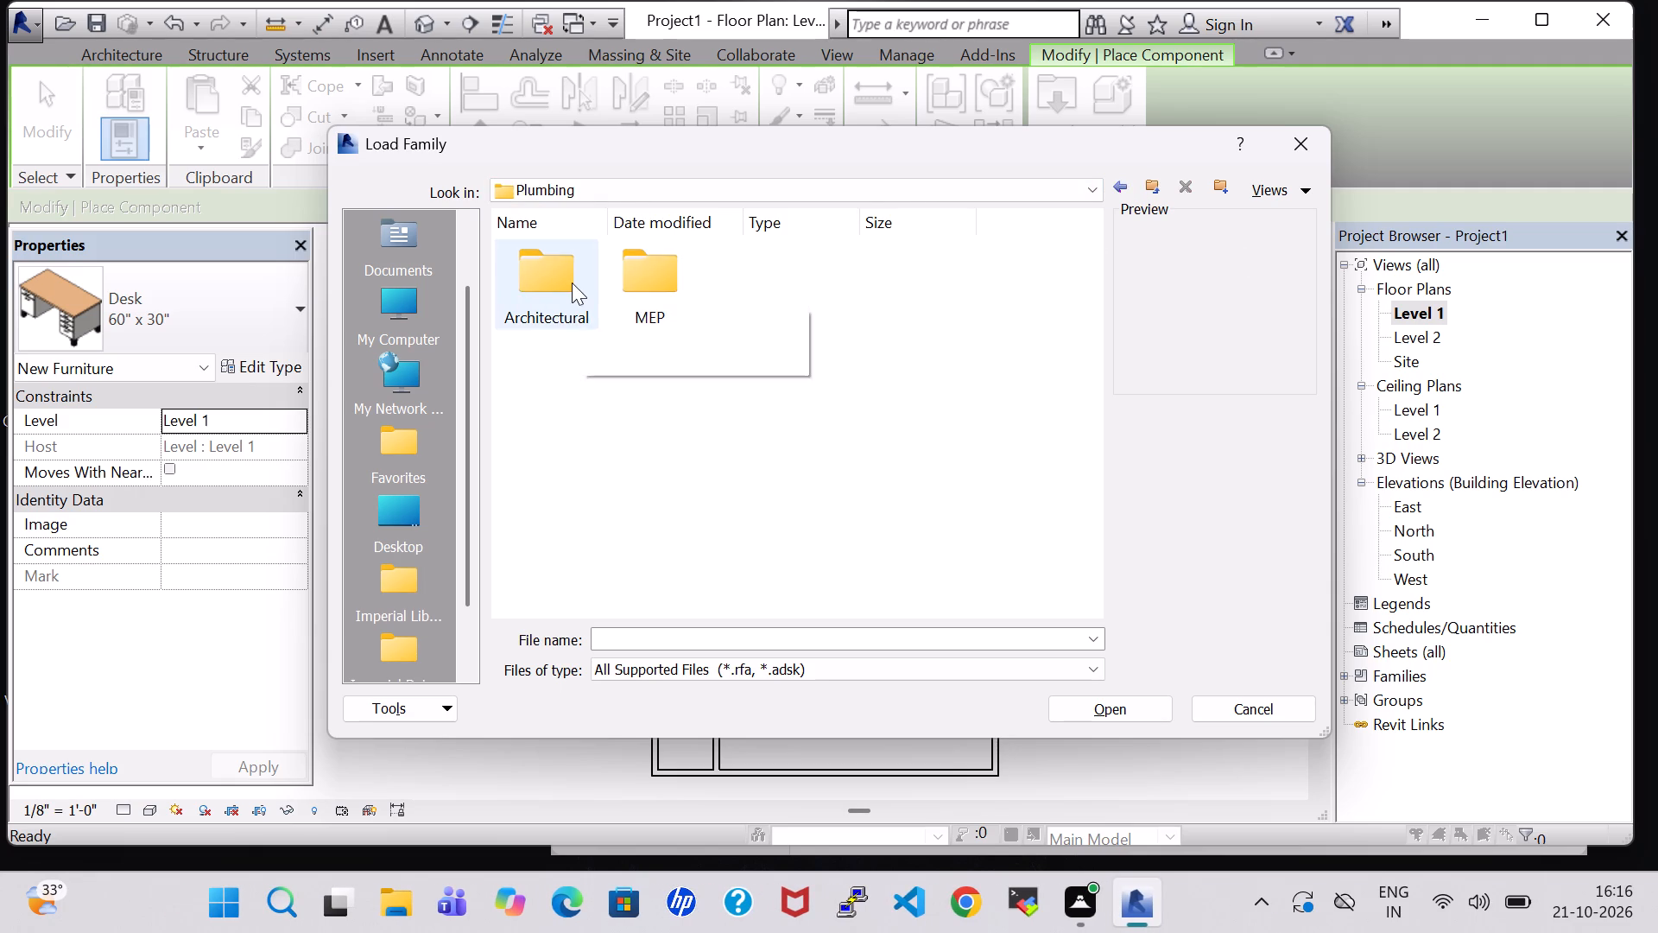
{"action": "left_click", "coordinate": [605, 441]}
{"action": "double_click", "coordinate": [559, 276]}
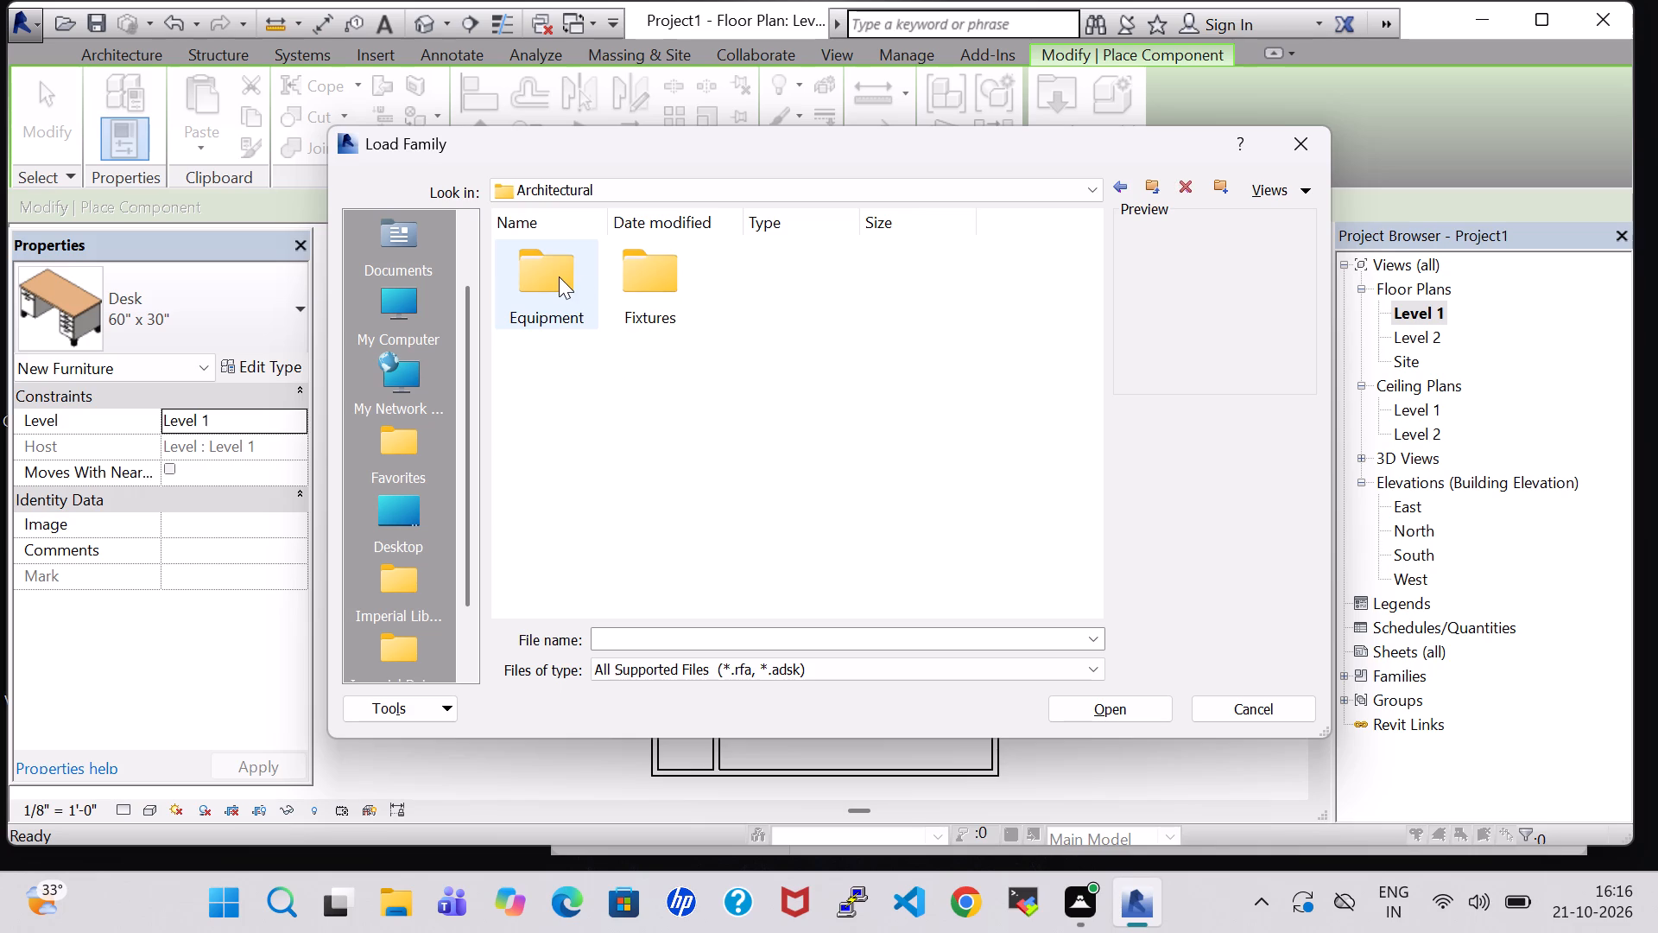
{"action": "left_click", "coordinate": [1120, 182]}
{"action": "left_click", "coordinate": [1120, 182]}
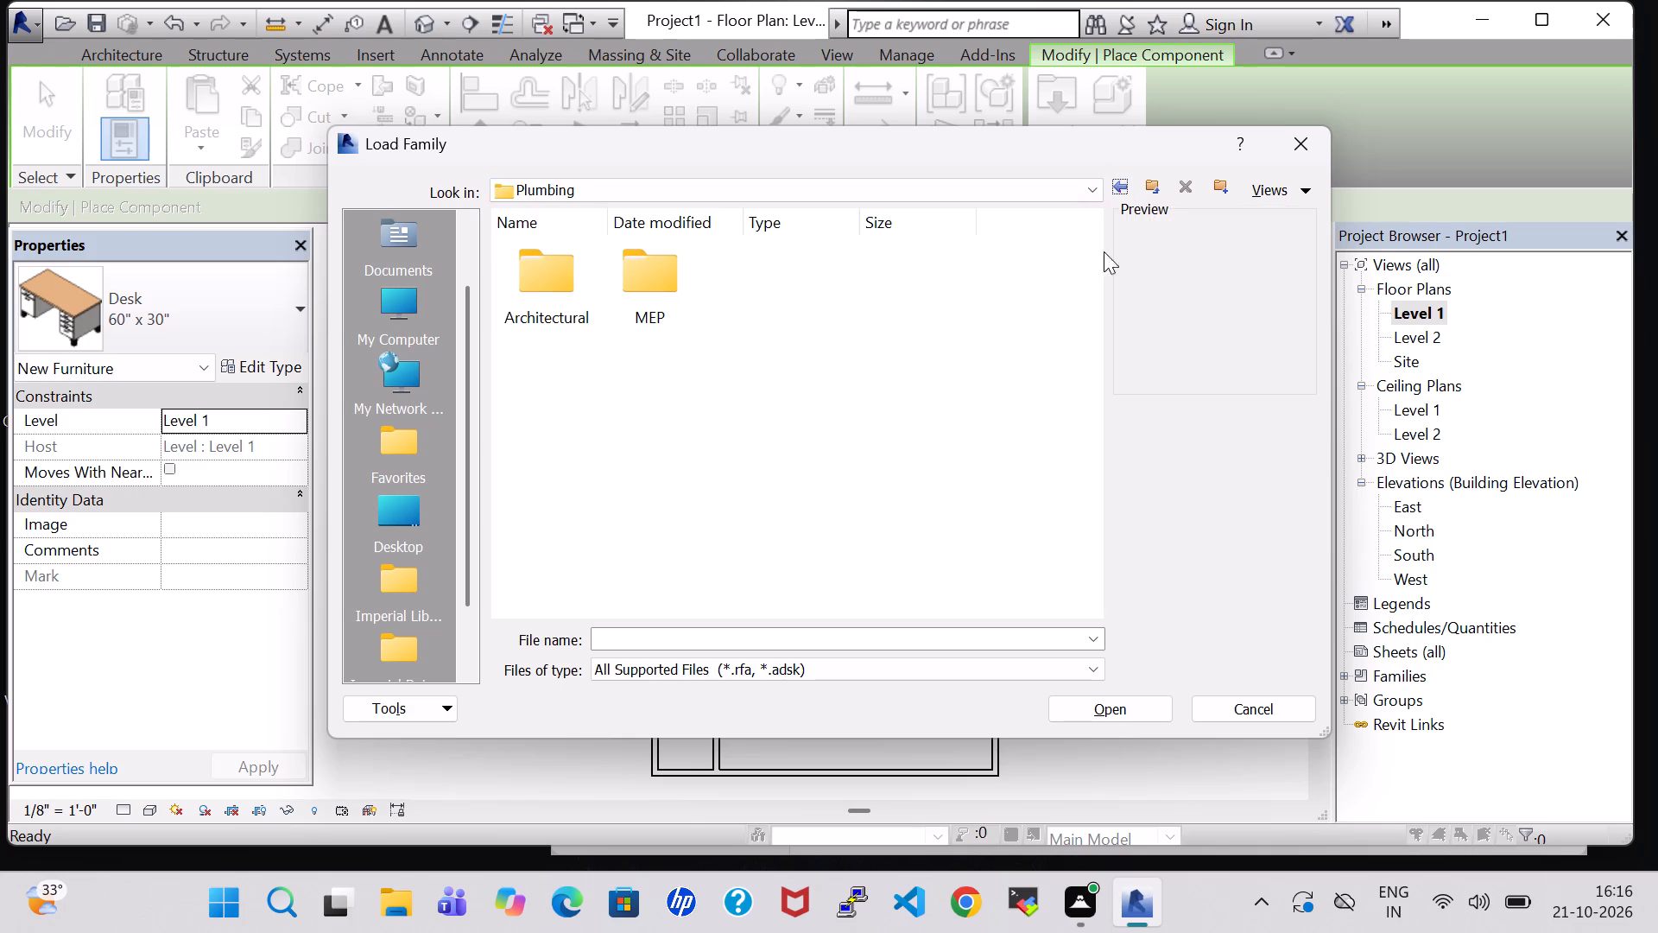
{"action": "double_click", "coordinate": [540, 283]}
{"action": "double_click", "coordinate": [621, 285]}
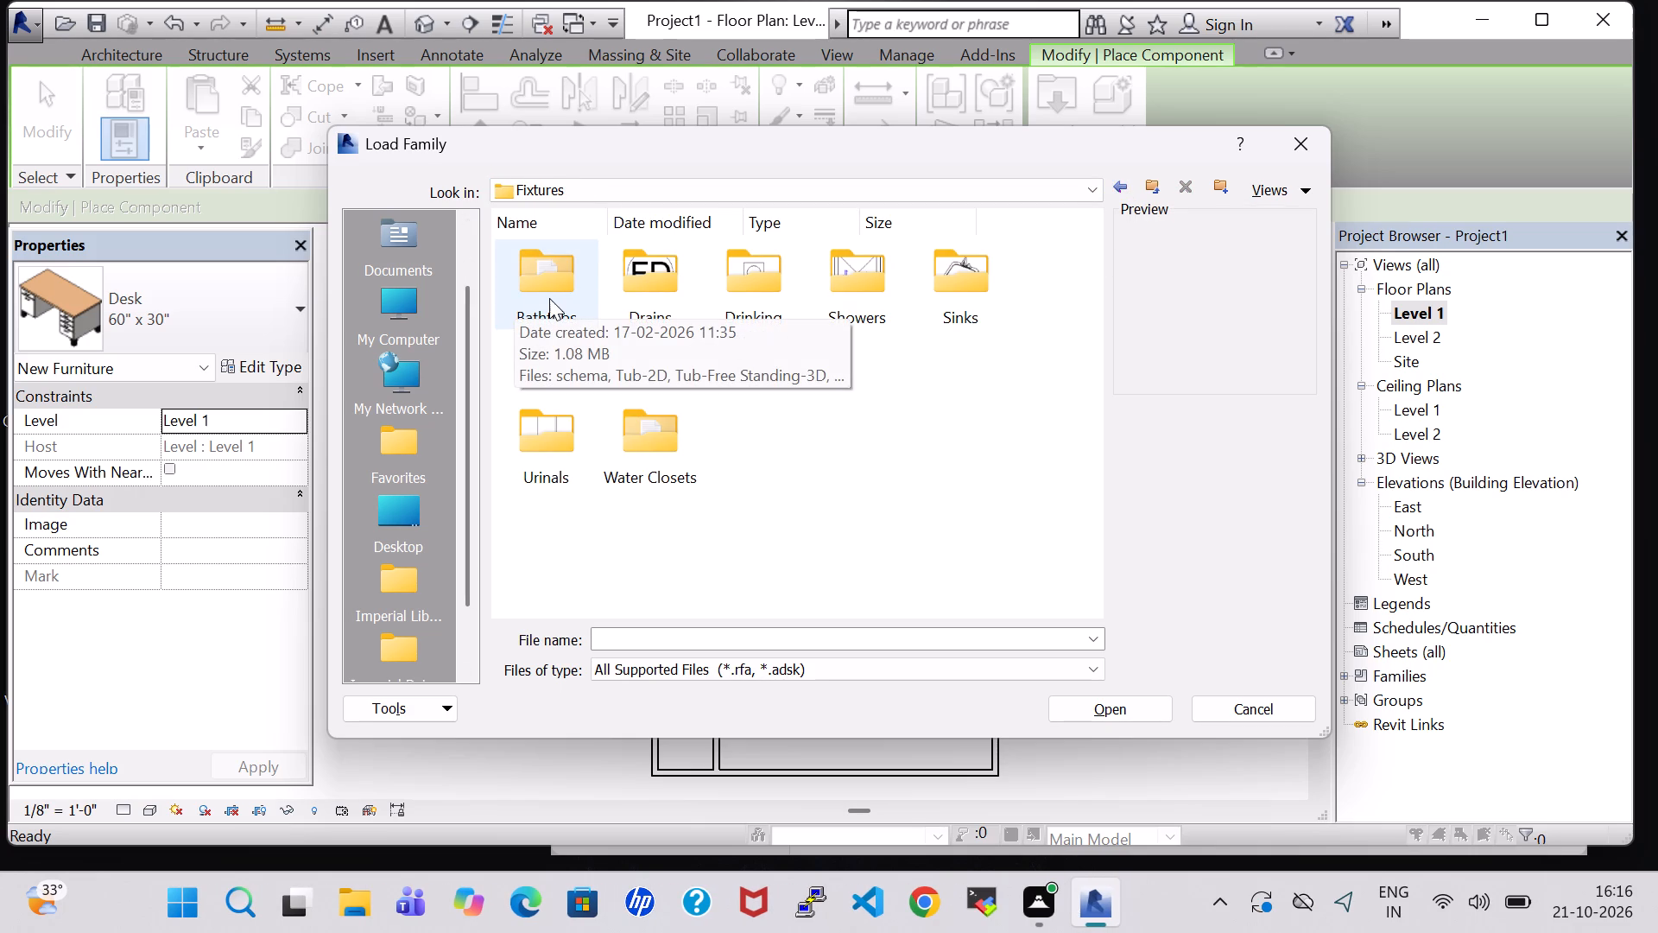
{"action": "double_click", "coordinate": [541, 276]}
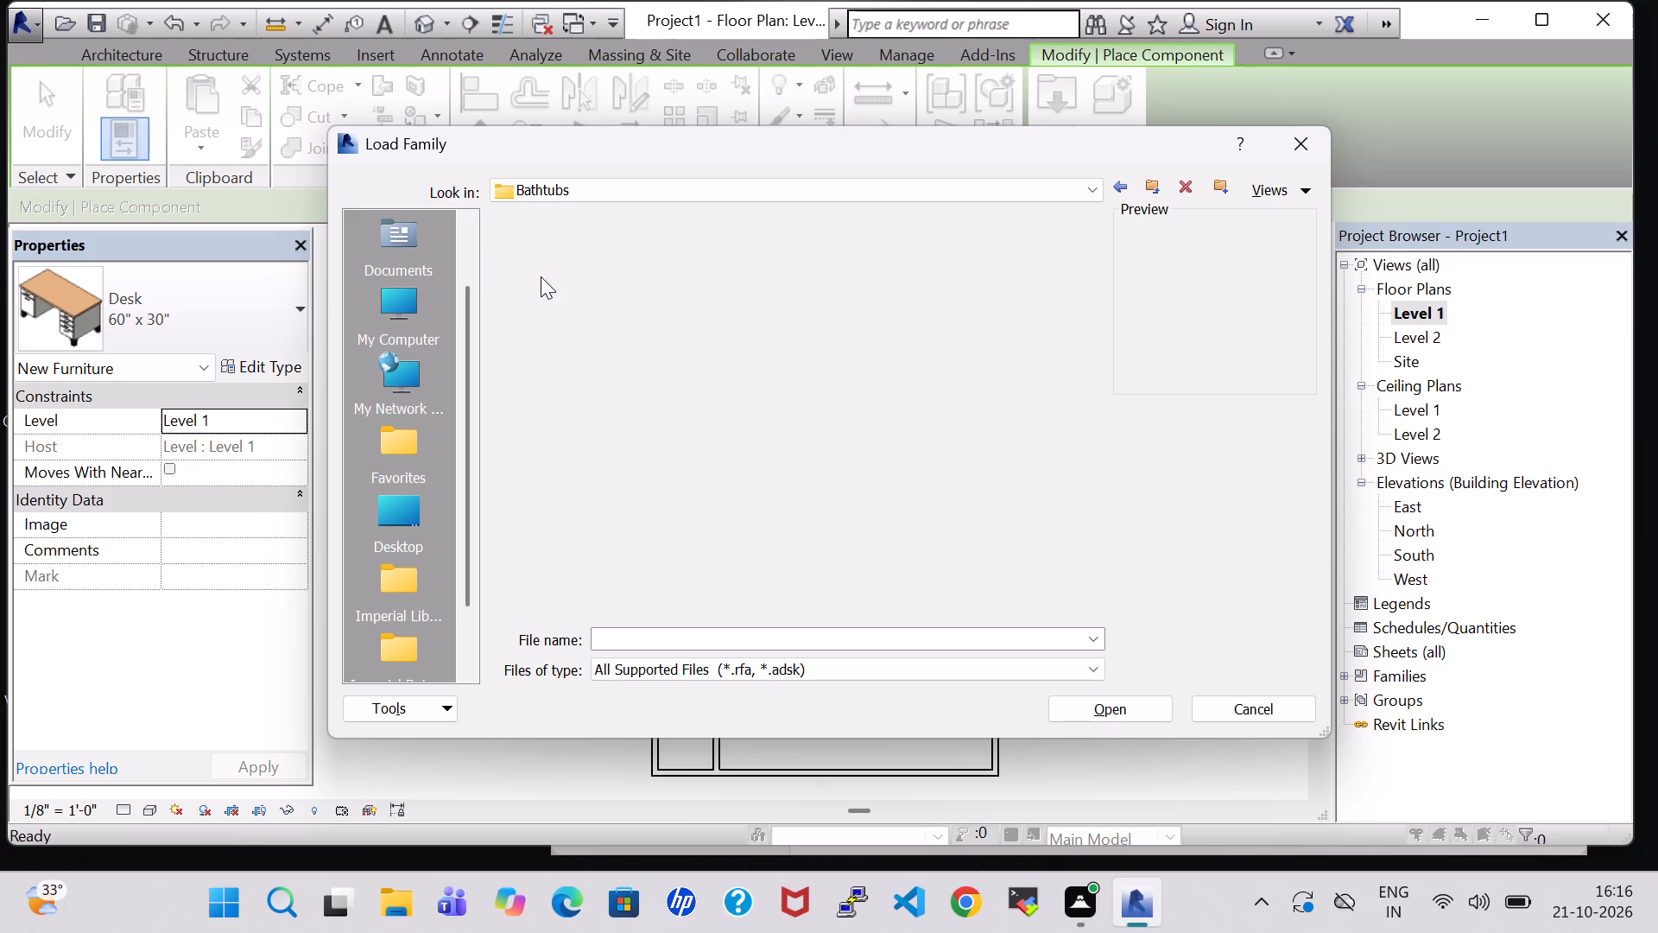
{"action": "left_click", "coordinate": [1138, 706]}
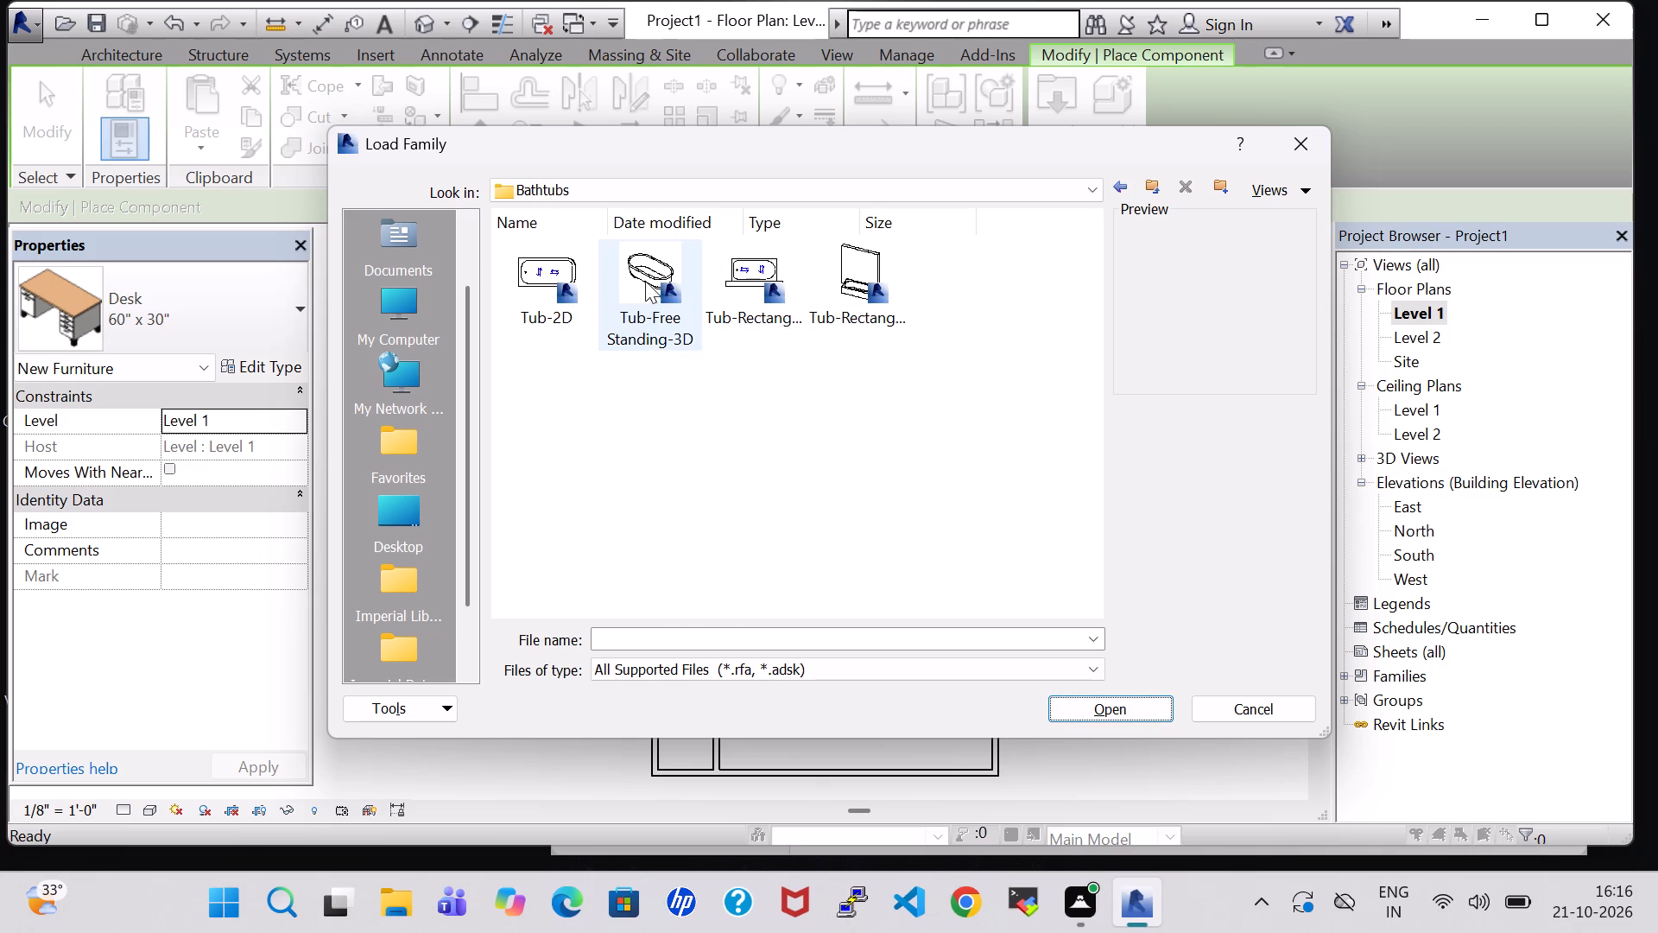
{"action": "left_click", "coordinate": [642, 281]}
{"action": "left_click", "coordinate": [1095, 699]}
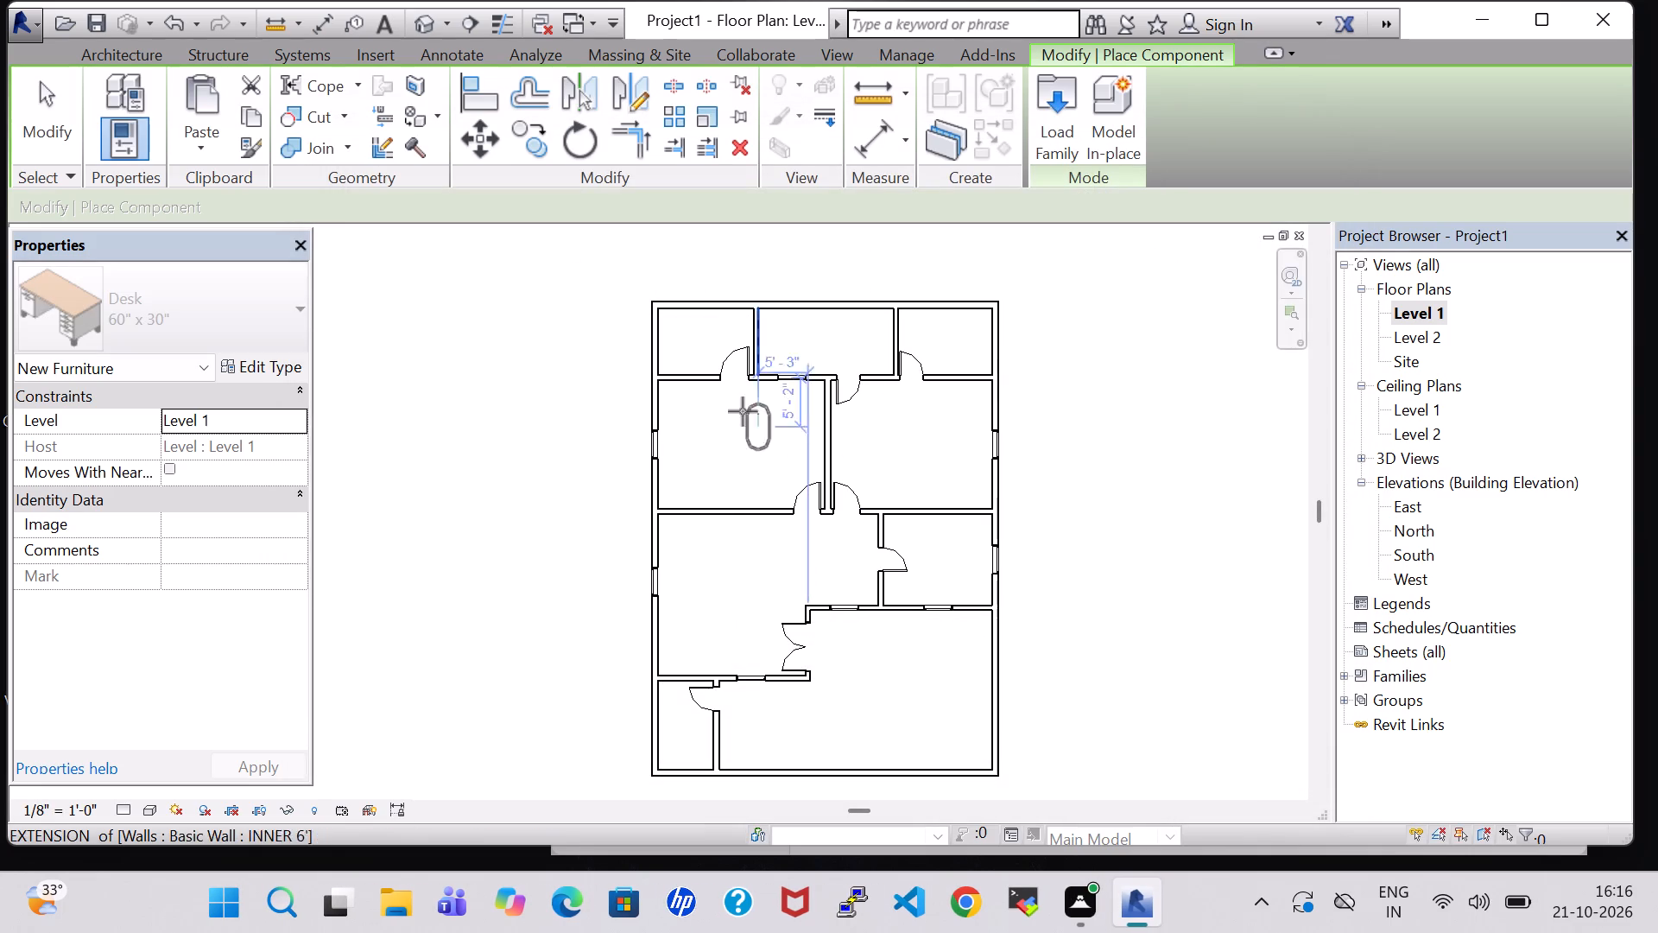
Place the 30" x 60" tub lengthwise along the top-left room's outer side wall, drain toward the door wall, about 4'-2" from that wall.
{"action": "scroll", "coordinate": [723, 384], "scroll_direction": "up", "scroll_amount": 6}
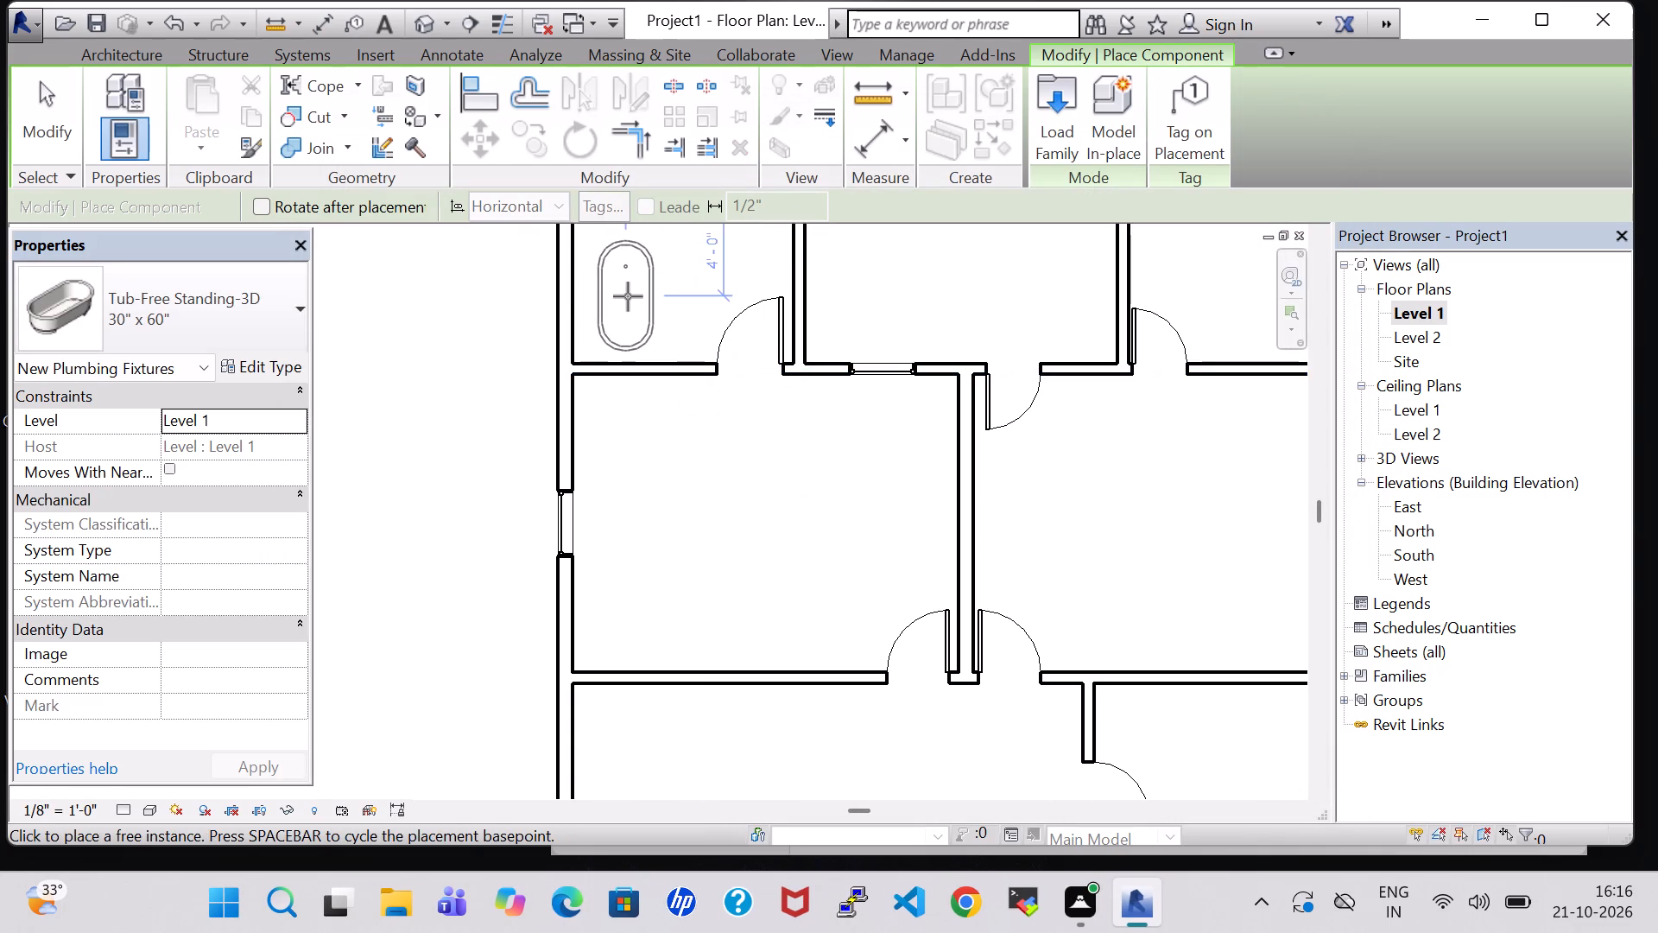
{"action": "key", "text": "space"}
{"action": "key", "text": "space"}
{"action": "scroll", "coordinate": [628, 296], "scroll_direction": "up", "scroll_amount": 1}
{"action": "middle_click_drag", "start_coordinate": [628, 296], "coordinate": [706, 582]}
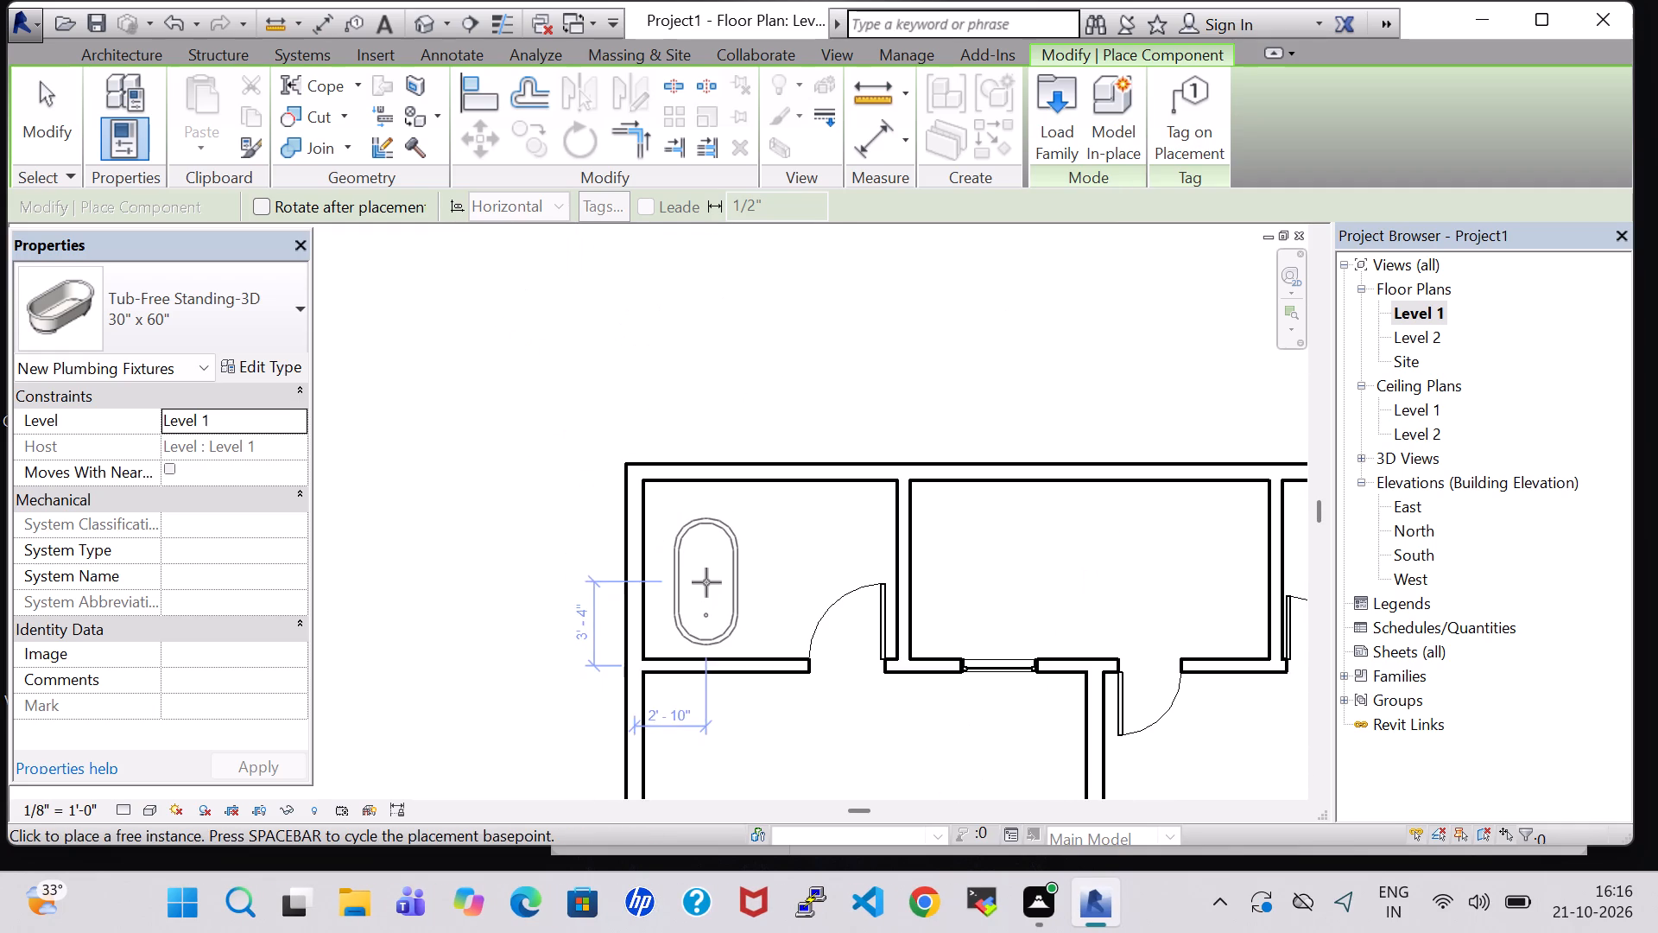
{"action": "left_click", "coordinate": [682, 560]}
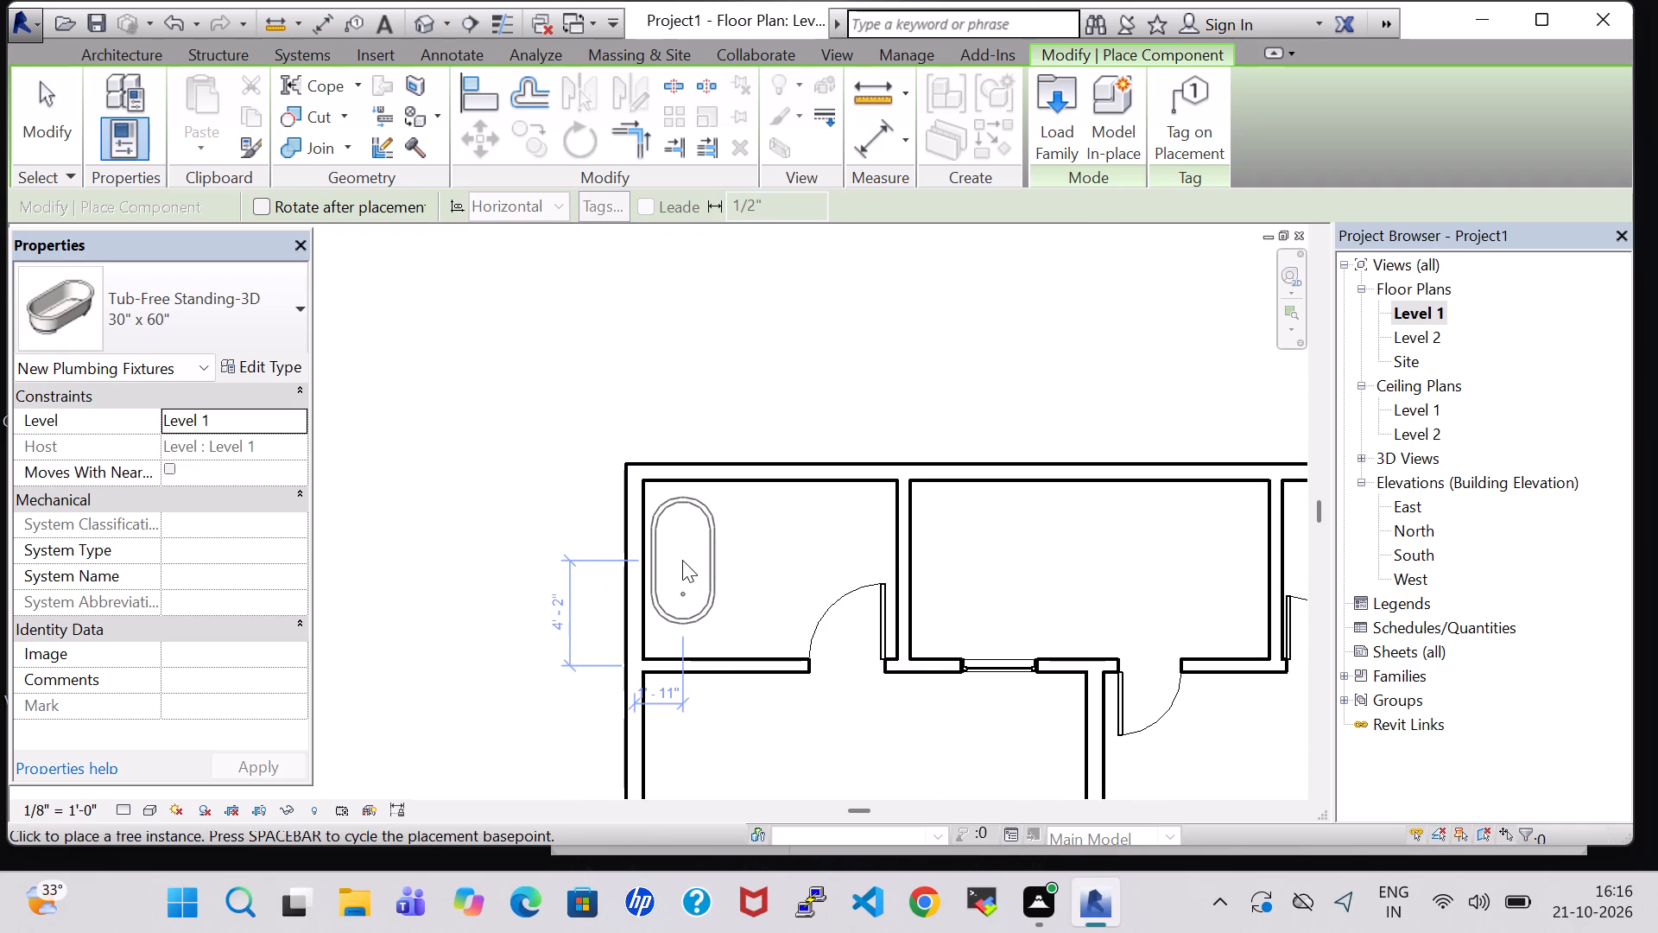
{"action": "key", "text": "Escape"}
{"action": "key", "text": "Escape"}
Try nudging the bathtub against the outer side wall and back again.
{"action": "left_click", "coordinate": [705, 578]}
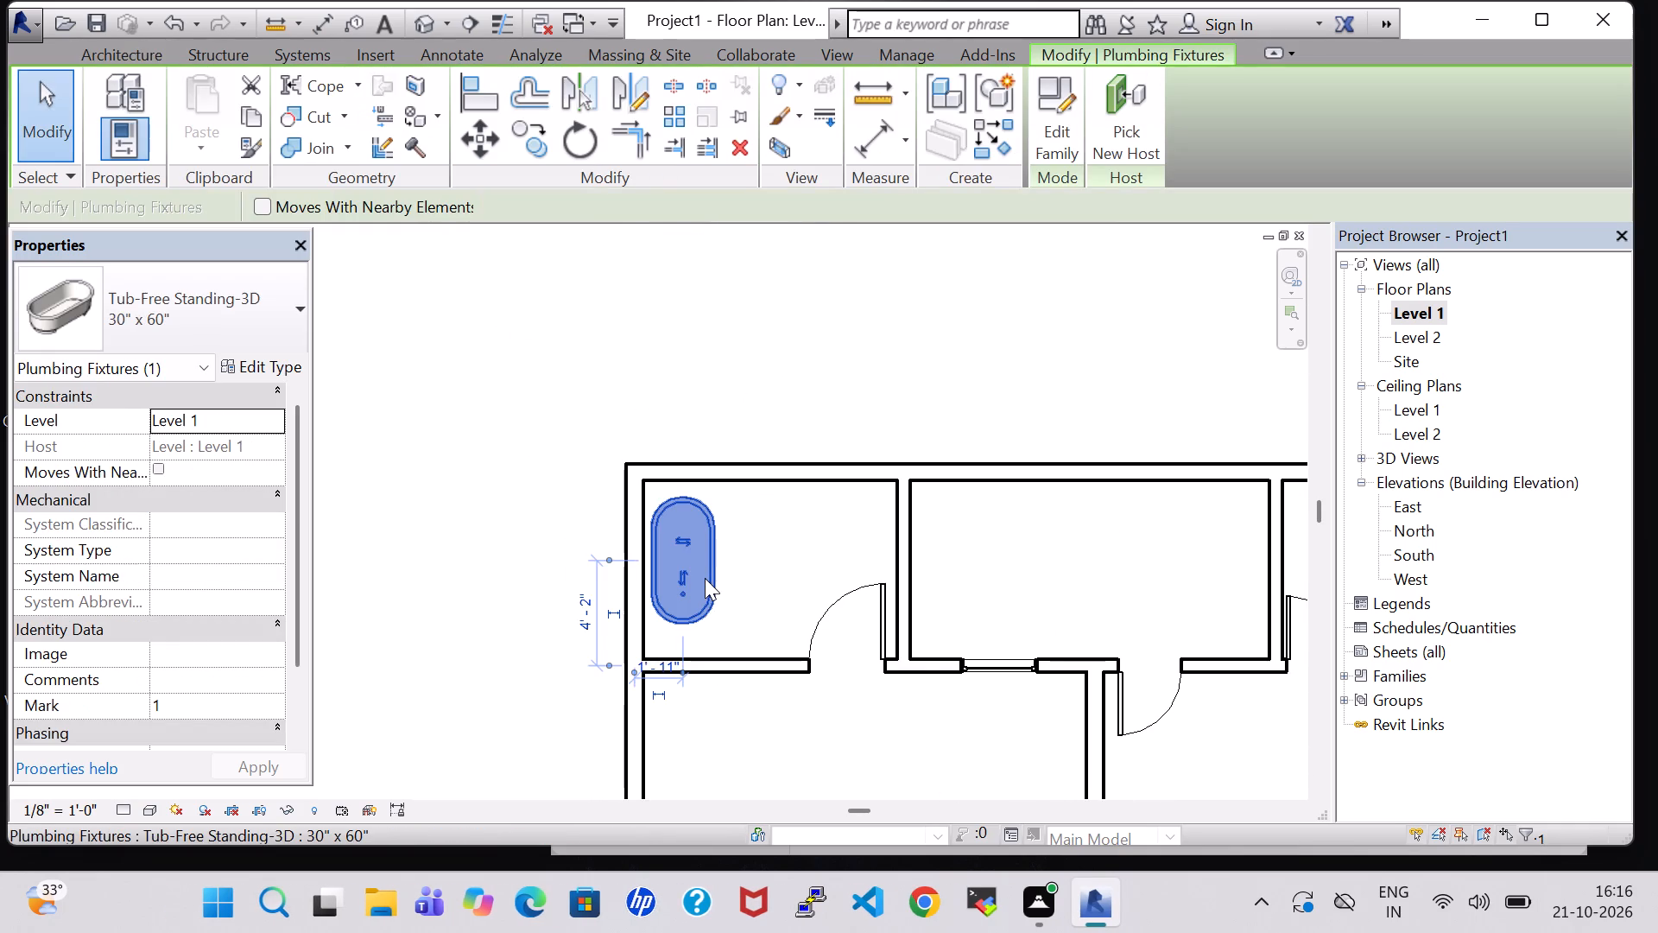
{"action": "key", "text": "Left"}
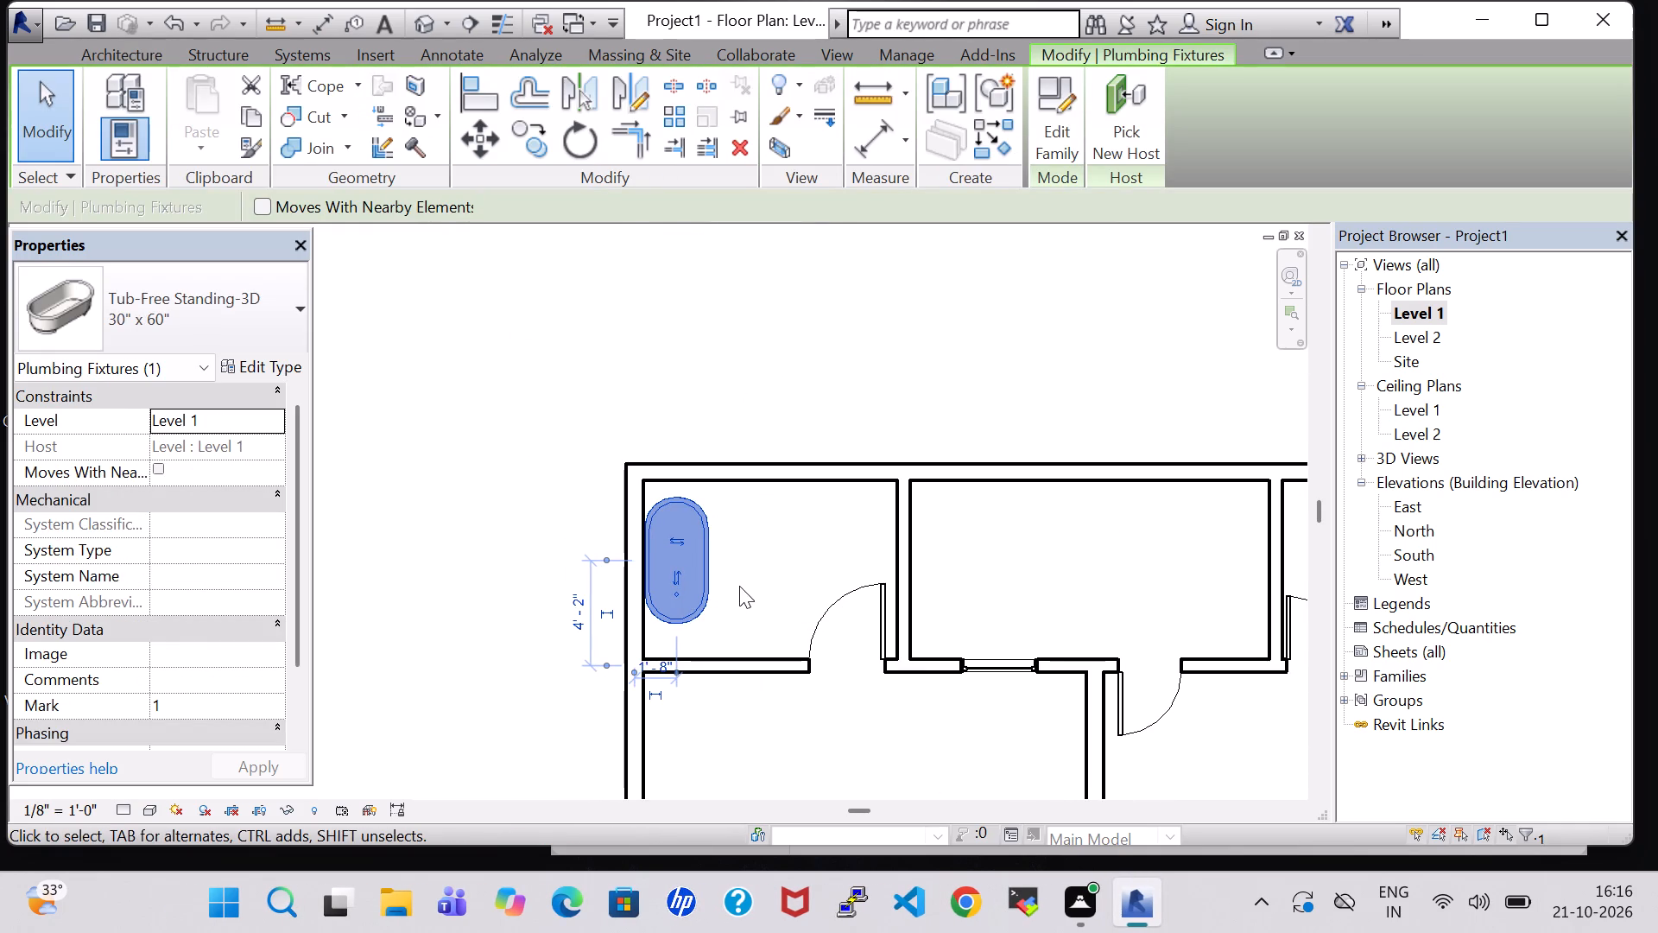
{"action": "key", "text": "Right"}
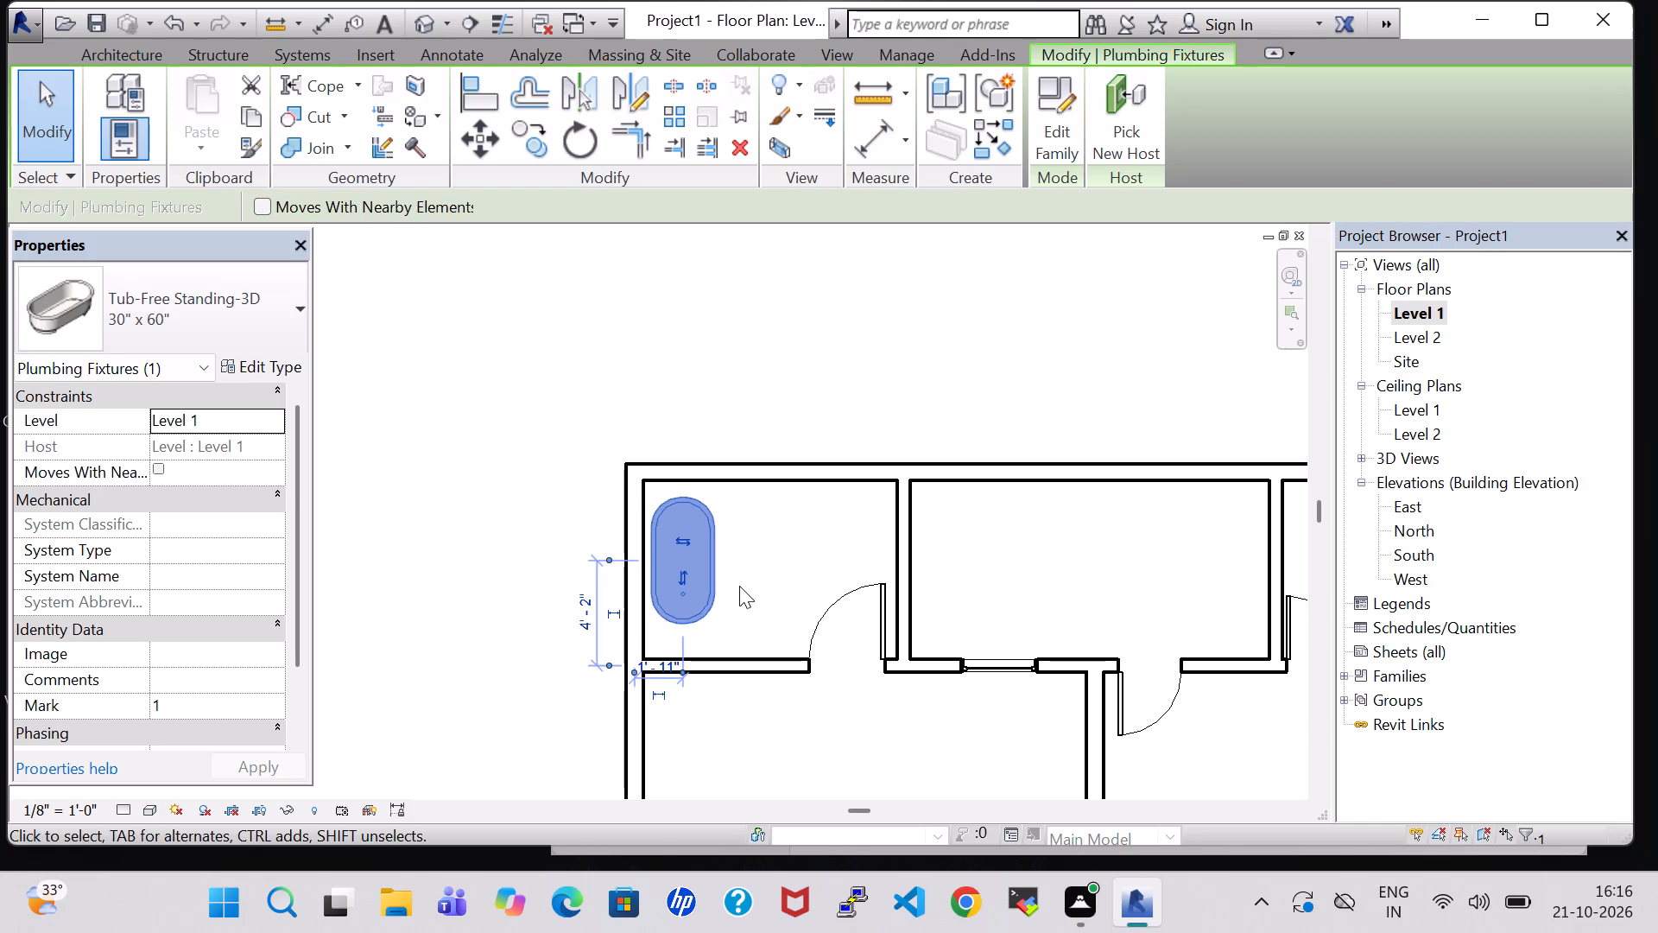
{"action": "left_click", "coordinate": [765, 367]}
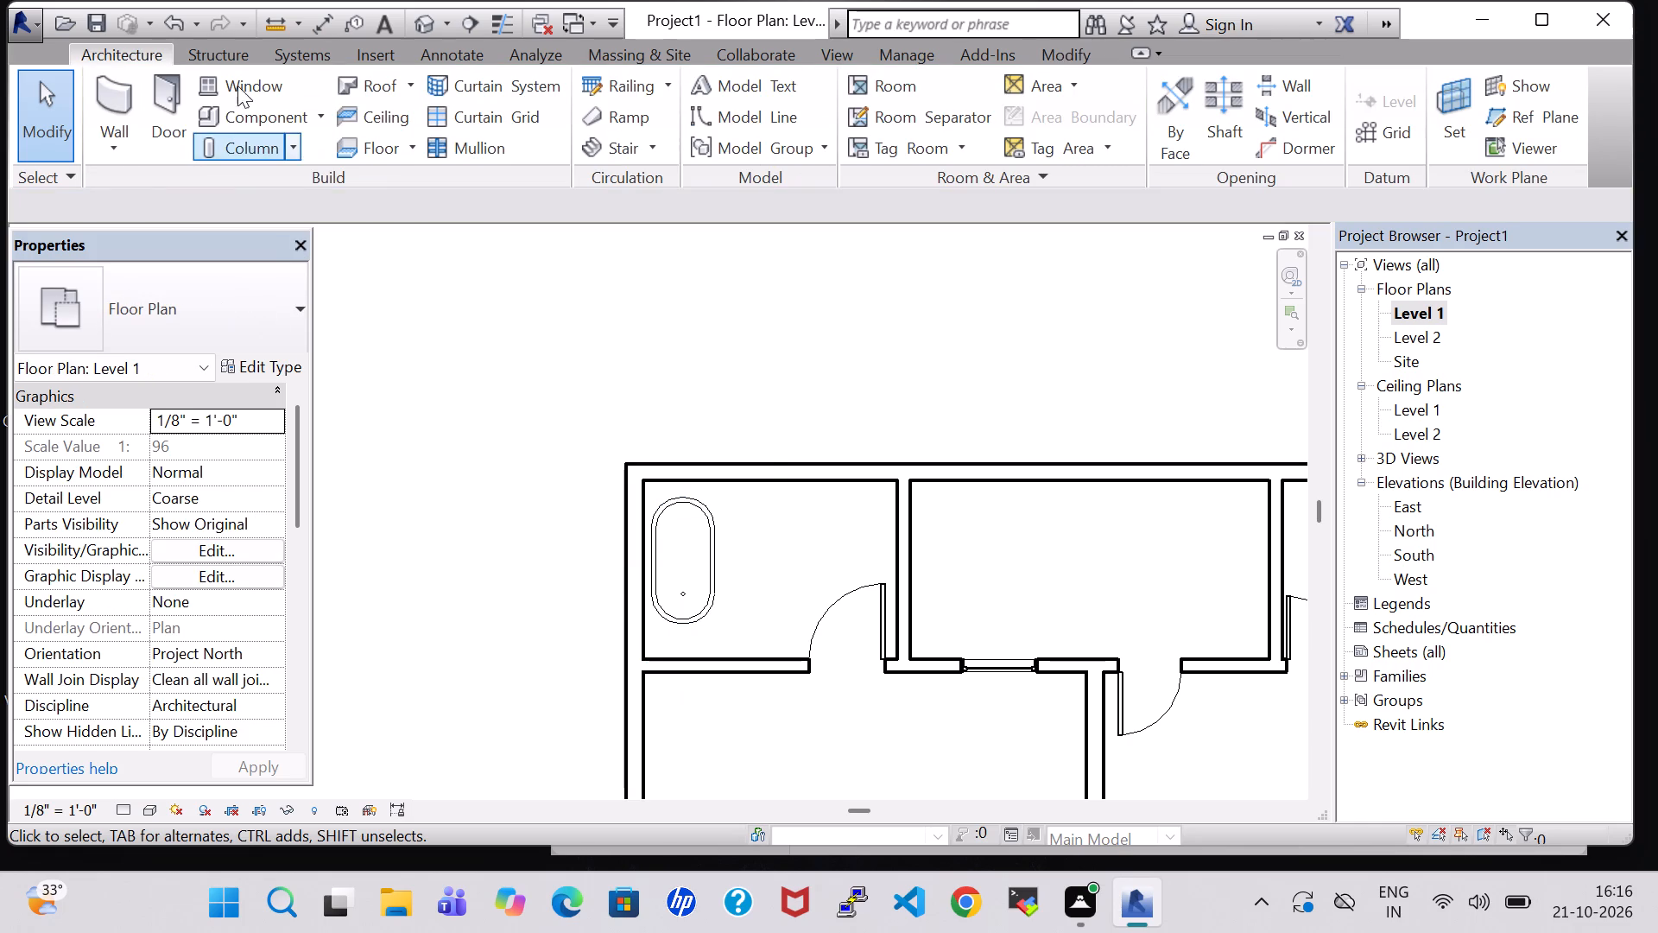
Load Toilet-Domestic-3D from the Water Closets fixtures and place it beside the tub on the top outer wall, about 5'-3" from the partition.
{"action": "left_click", "coordinate": [239, 120]}
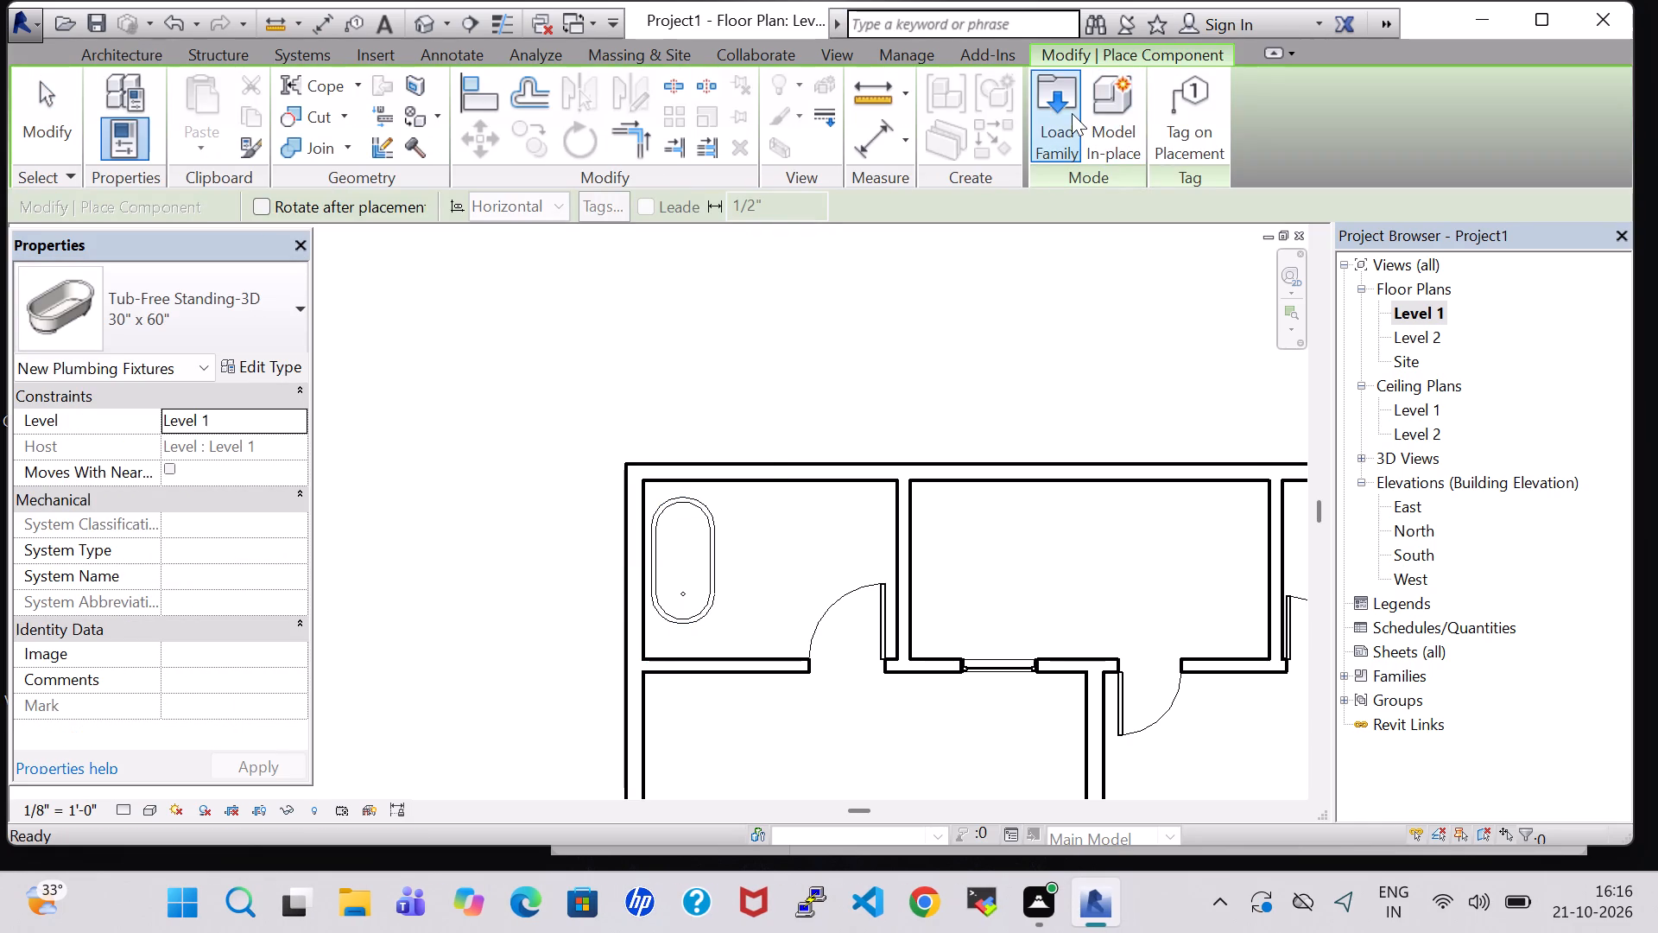
{"action": "left_click", "coordinate": [1072, 113]}
{"action": "left_click", "coordinate": [842, 459]}
{"action": "key", "text": "p"}
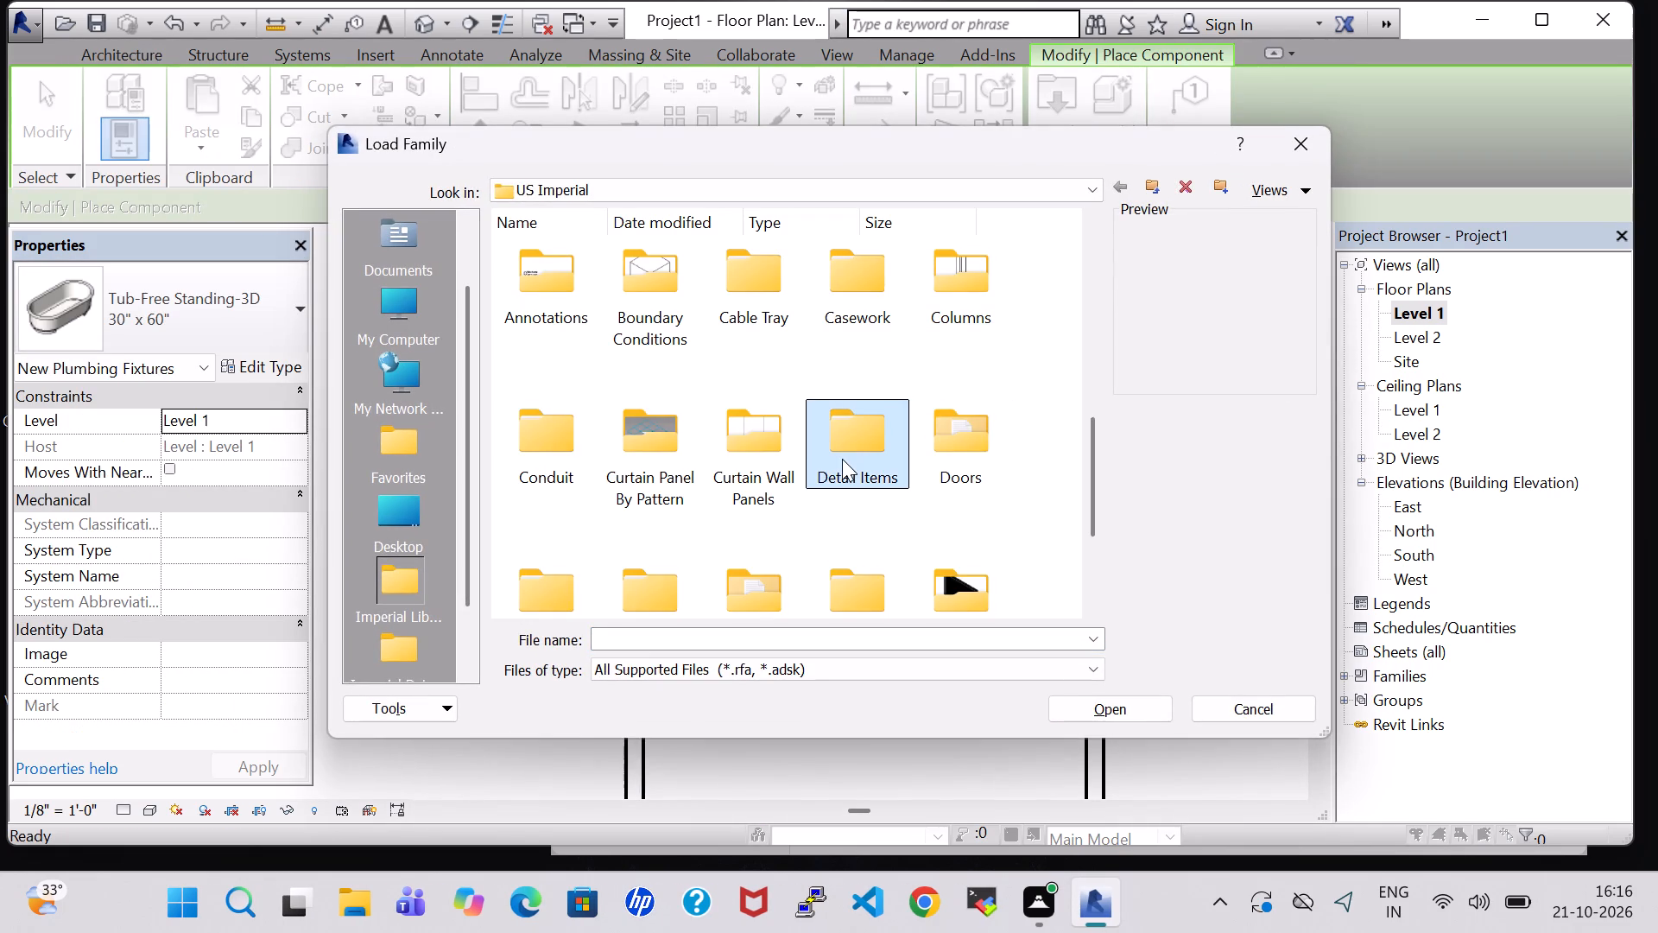
{"action": "double_click", "coordinate": [750, 253]}
{"action": "double_click", "coordinate": [590, 298]}
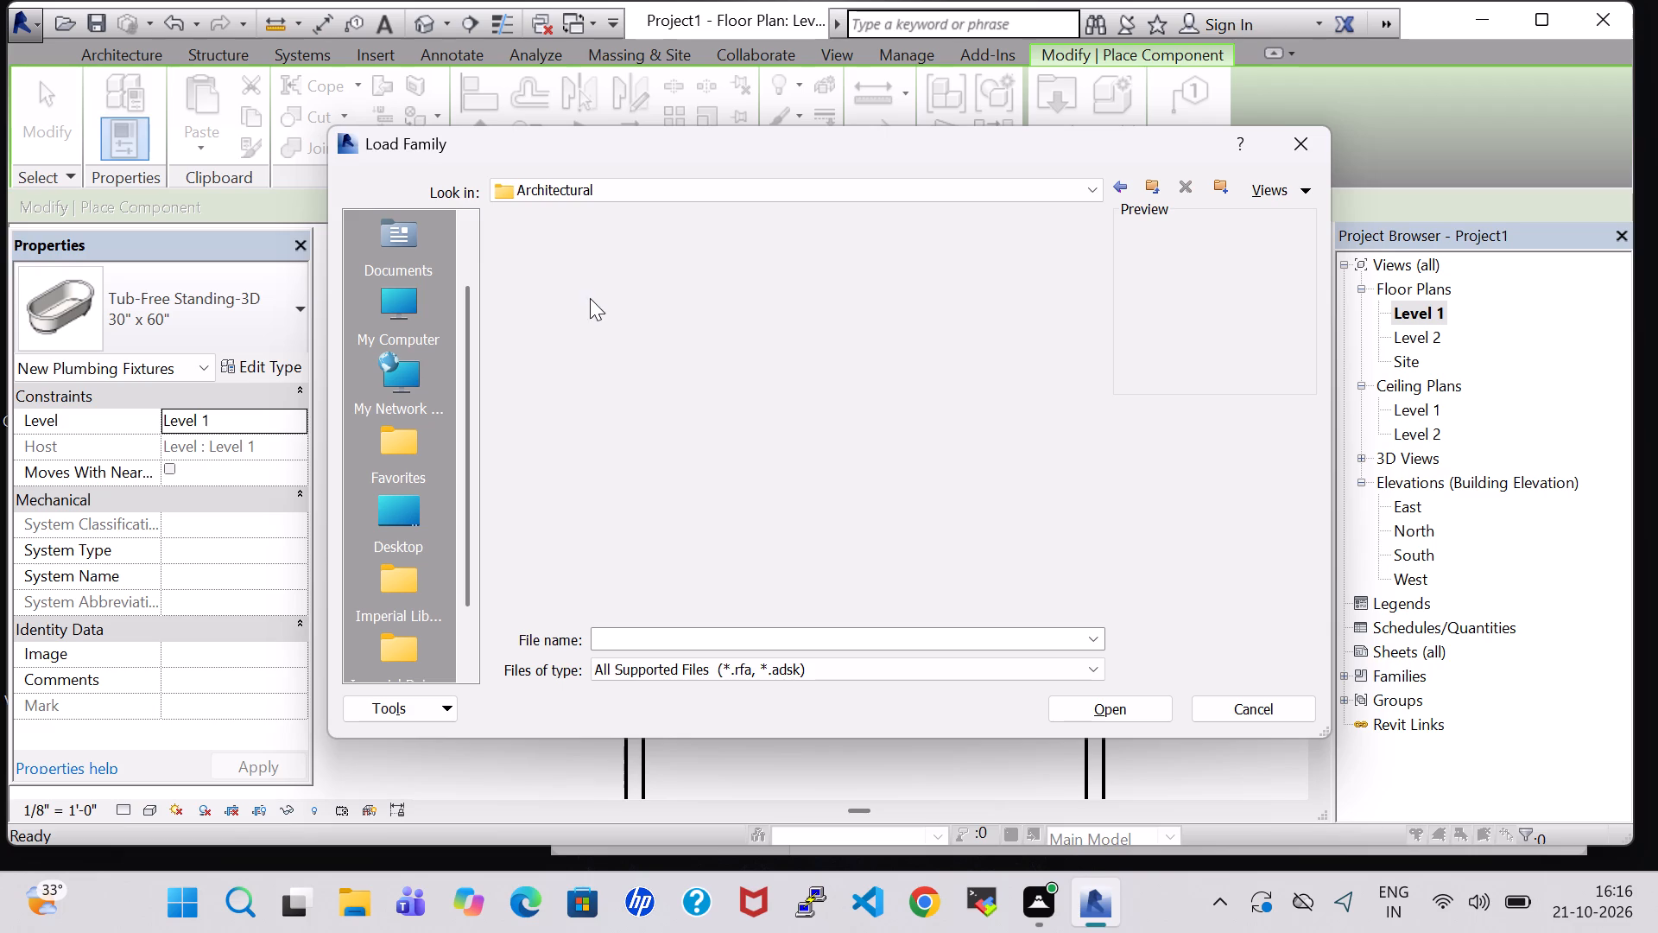
{"action": "double_click", "coordinate": [655, 313]}
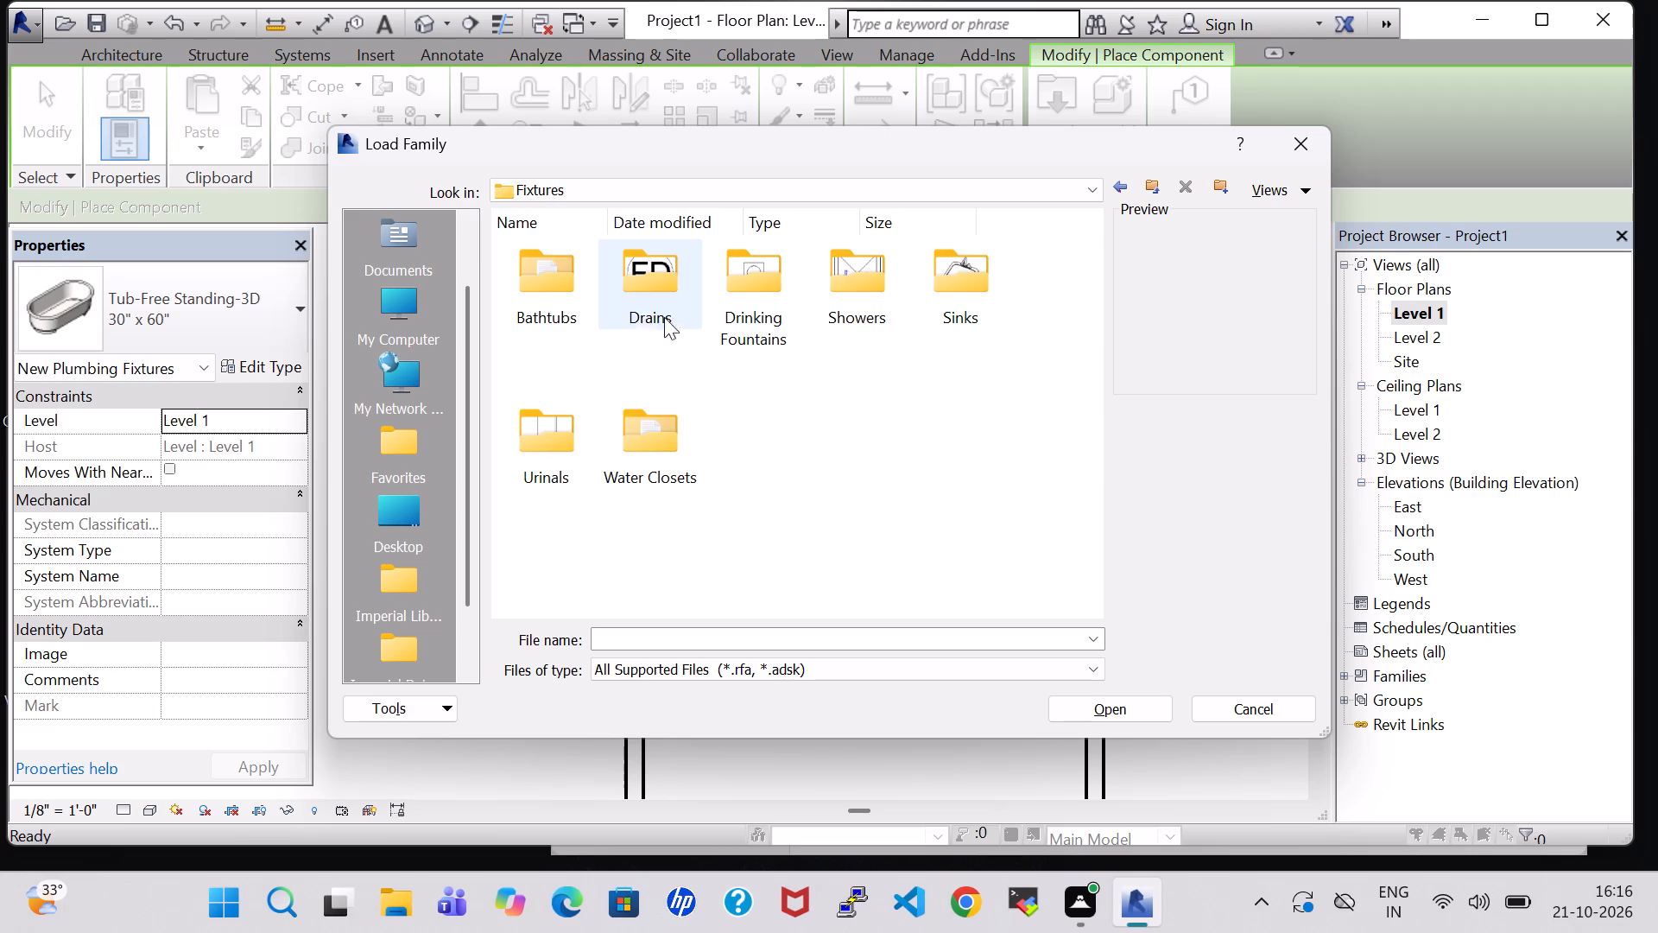
{"action": "double_click", "coordinate": [668, 429]}
{"action": "left_click", "coordinate": [826, 305]}
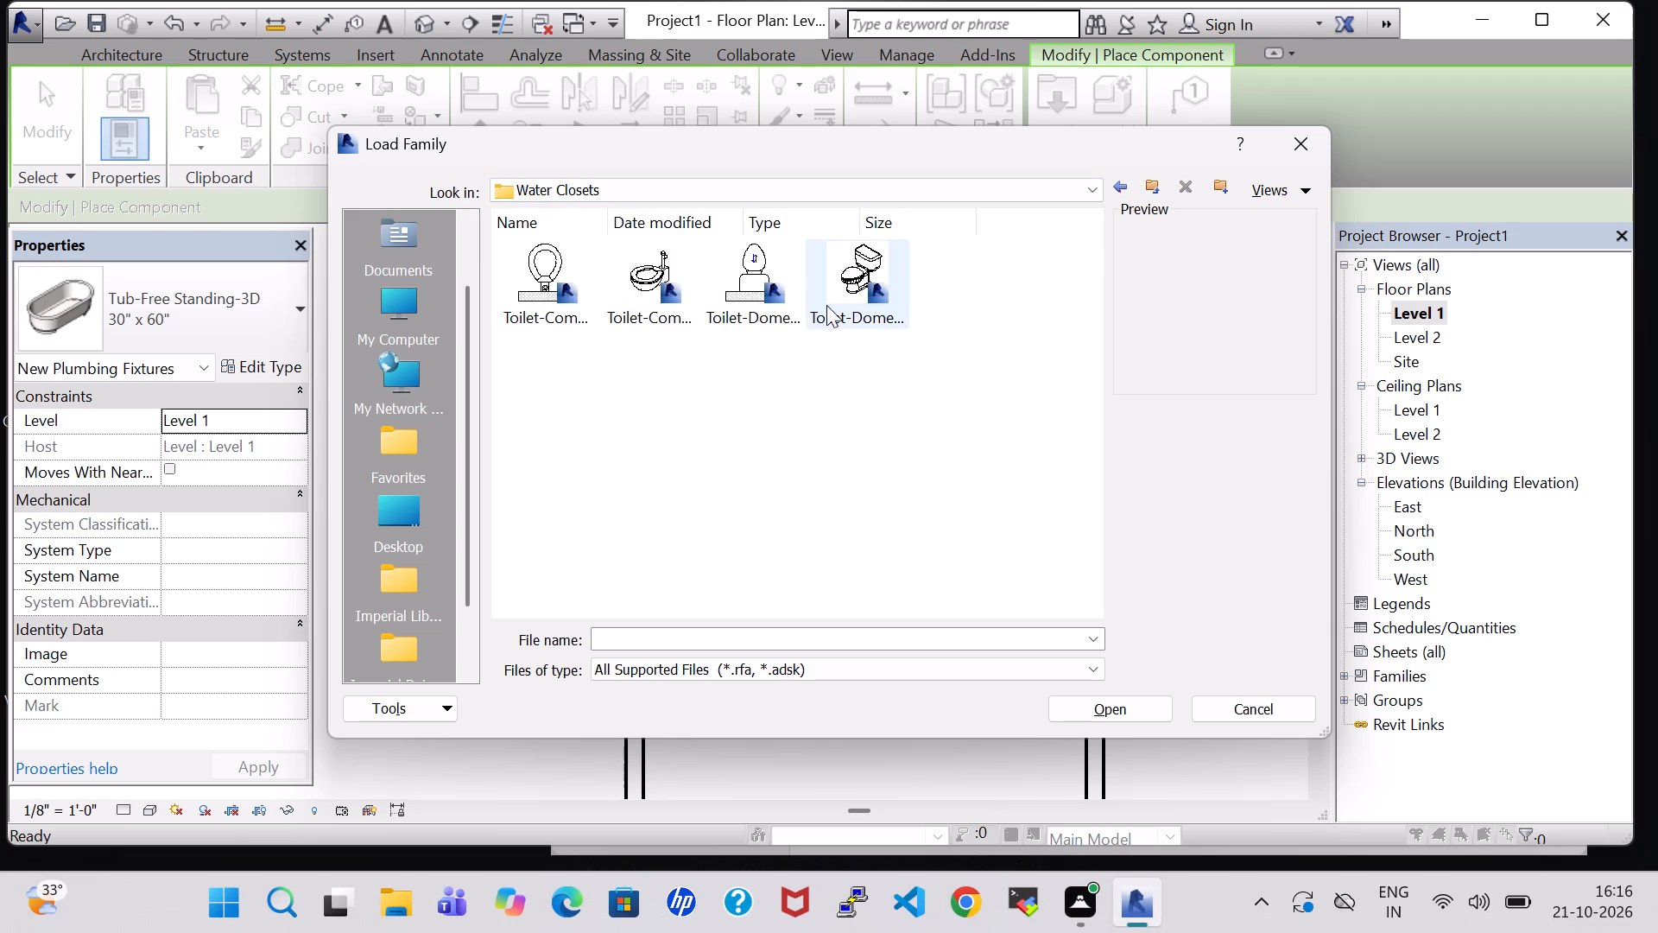
{"action": "left_click", "coordinate": [1119, 714]}
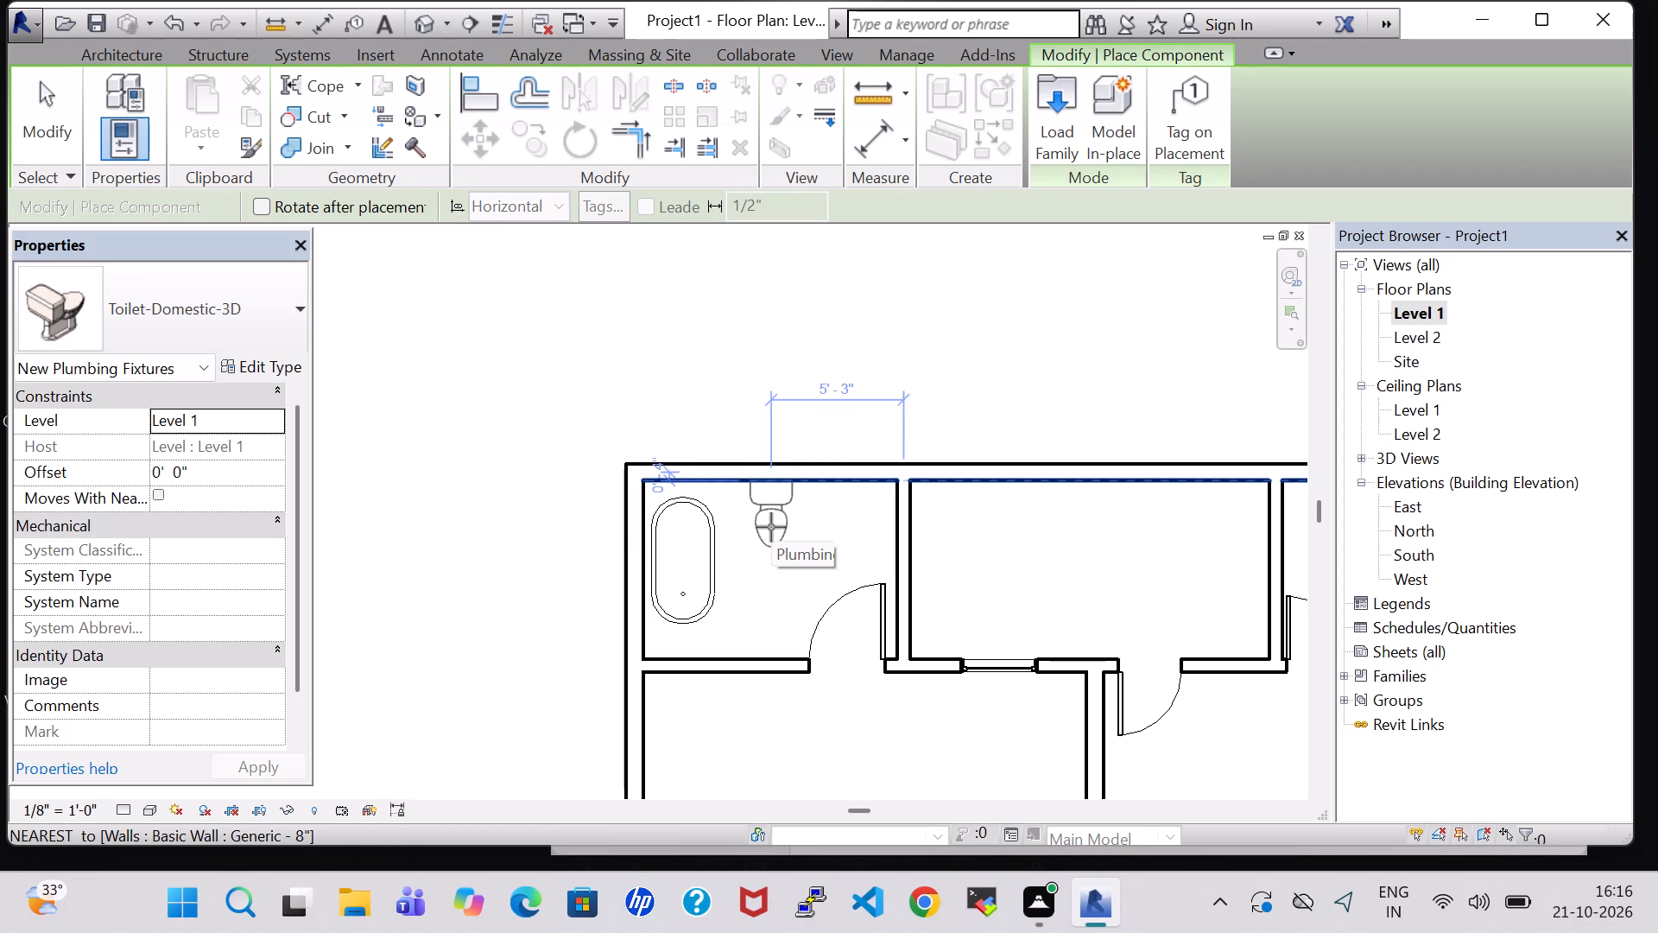
{"action": "left_click", "coordinate": [771, 527]}
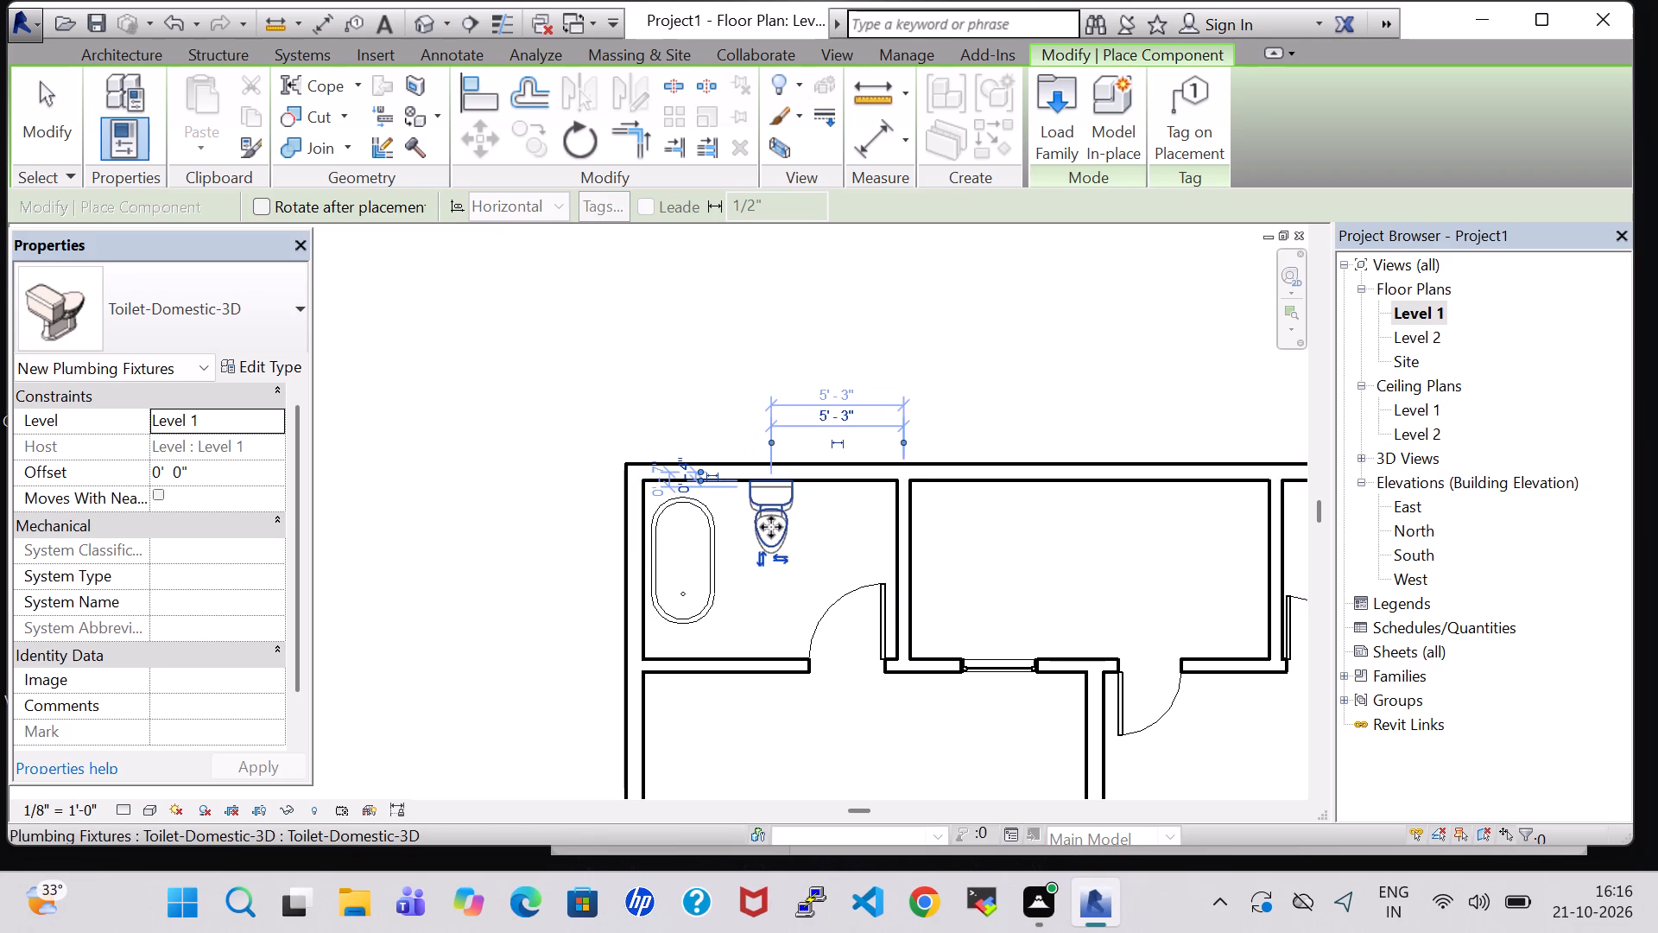
{"action": "key", "text": "Escape"}
{"action": "key", "text": "Escape"}
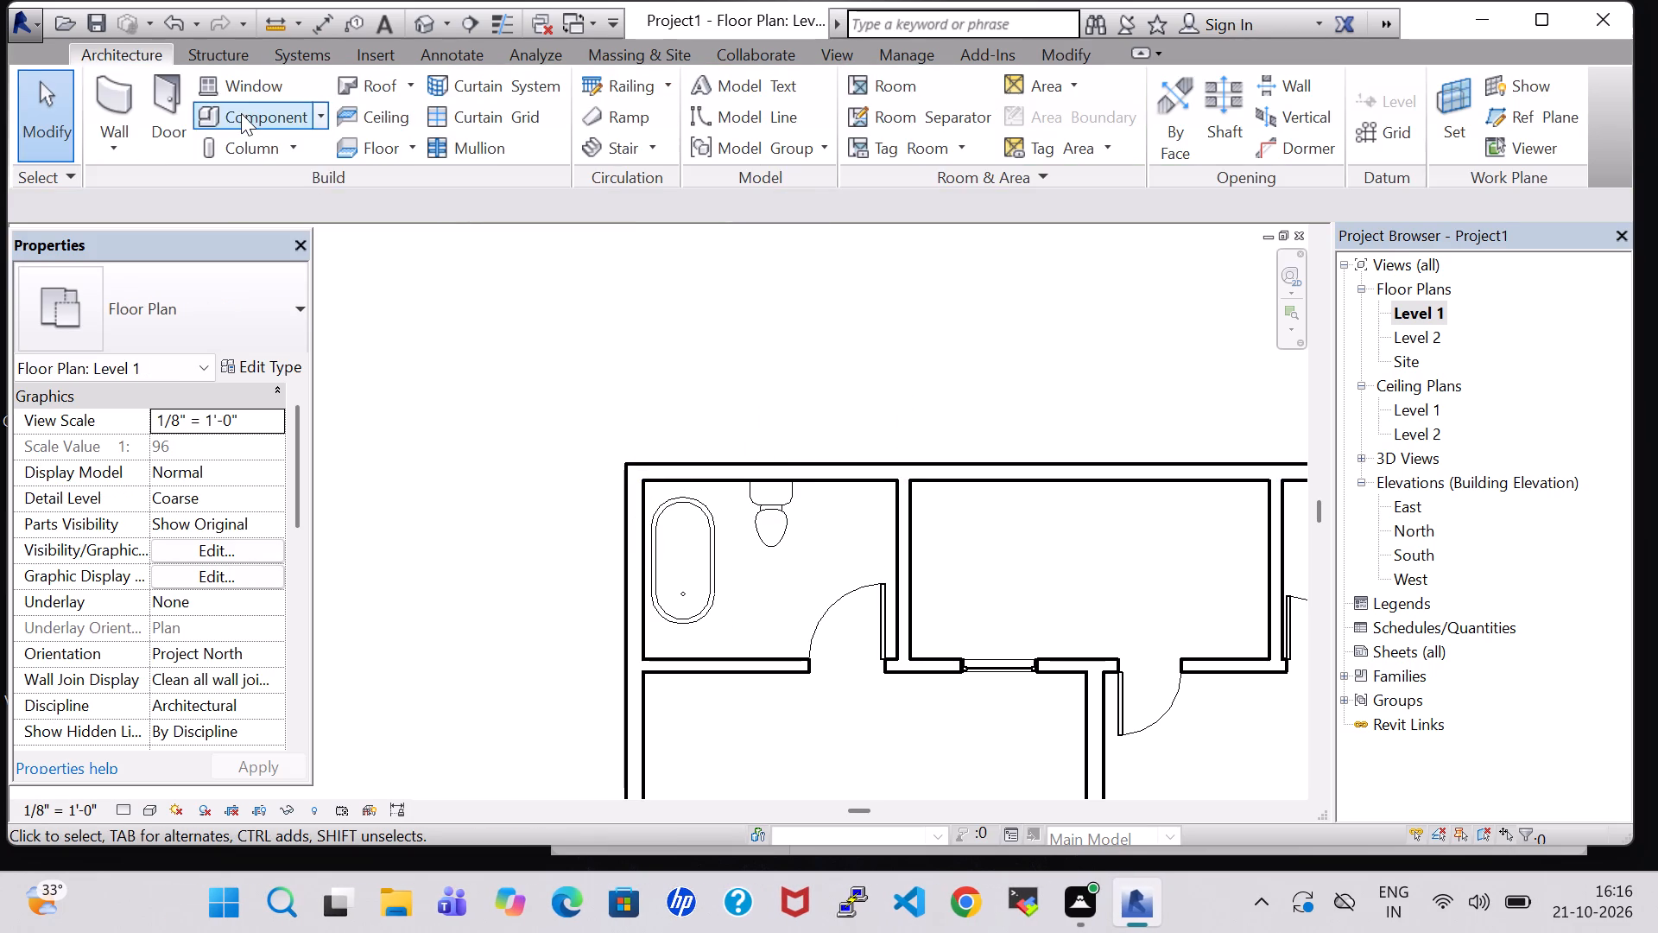
Load the Sink - Corner Floor family from the Sinks folder of the MEP plumbing fixtures library.
{"action": "left_click", "coordinate": [241, 113]}
{"action": "left_click", "coordinate": [1074, 106]}
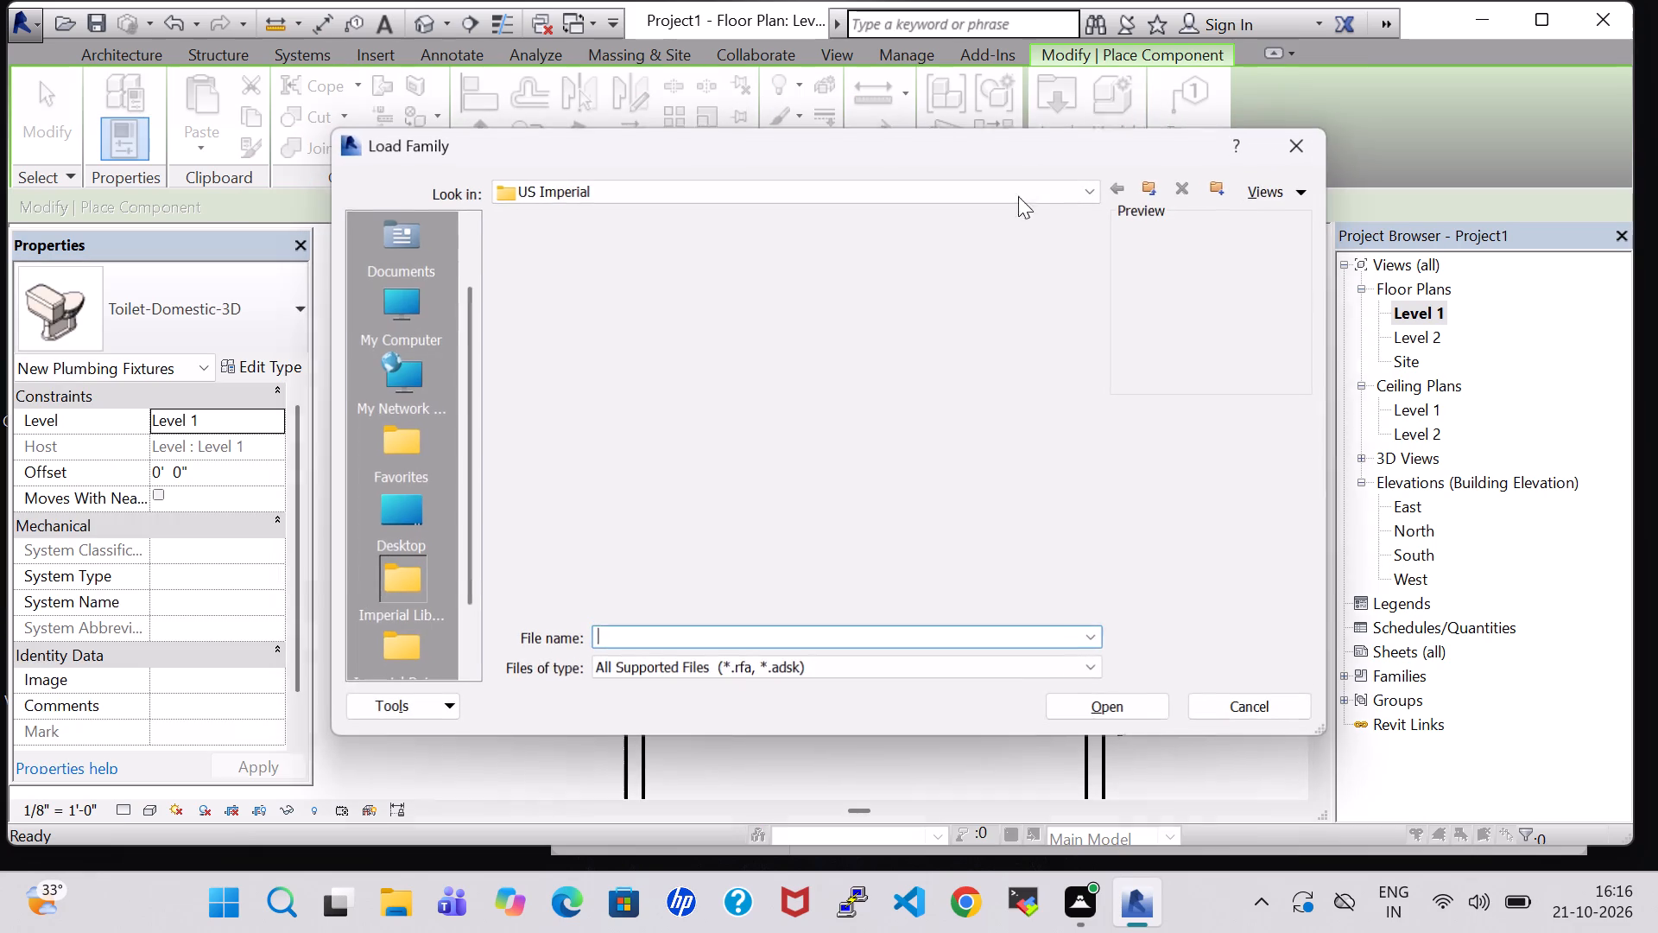
{"action": "left_click", "coordinate": [973, 574]}
{"action": "key", "text": "p"}
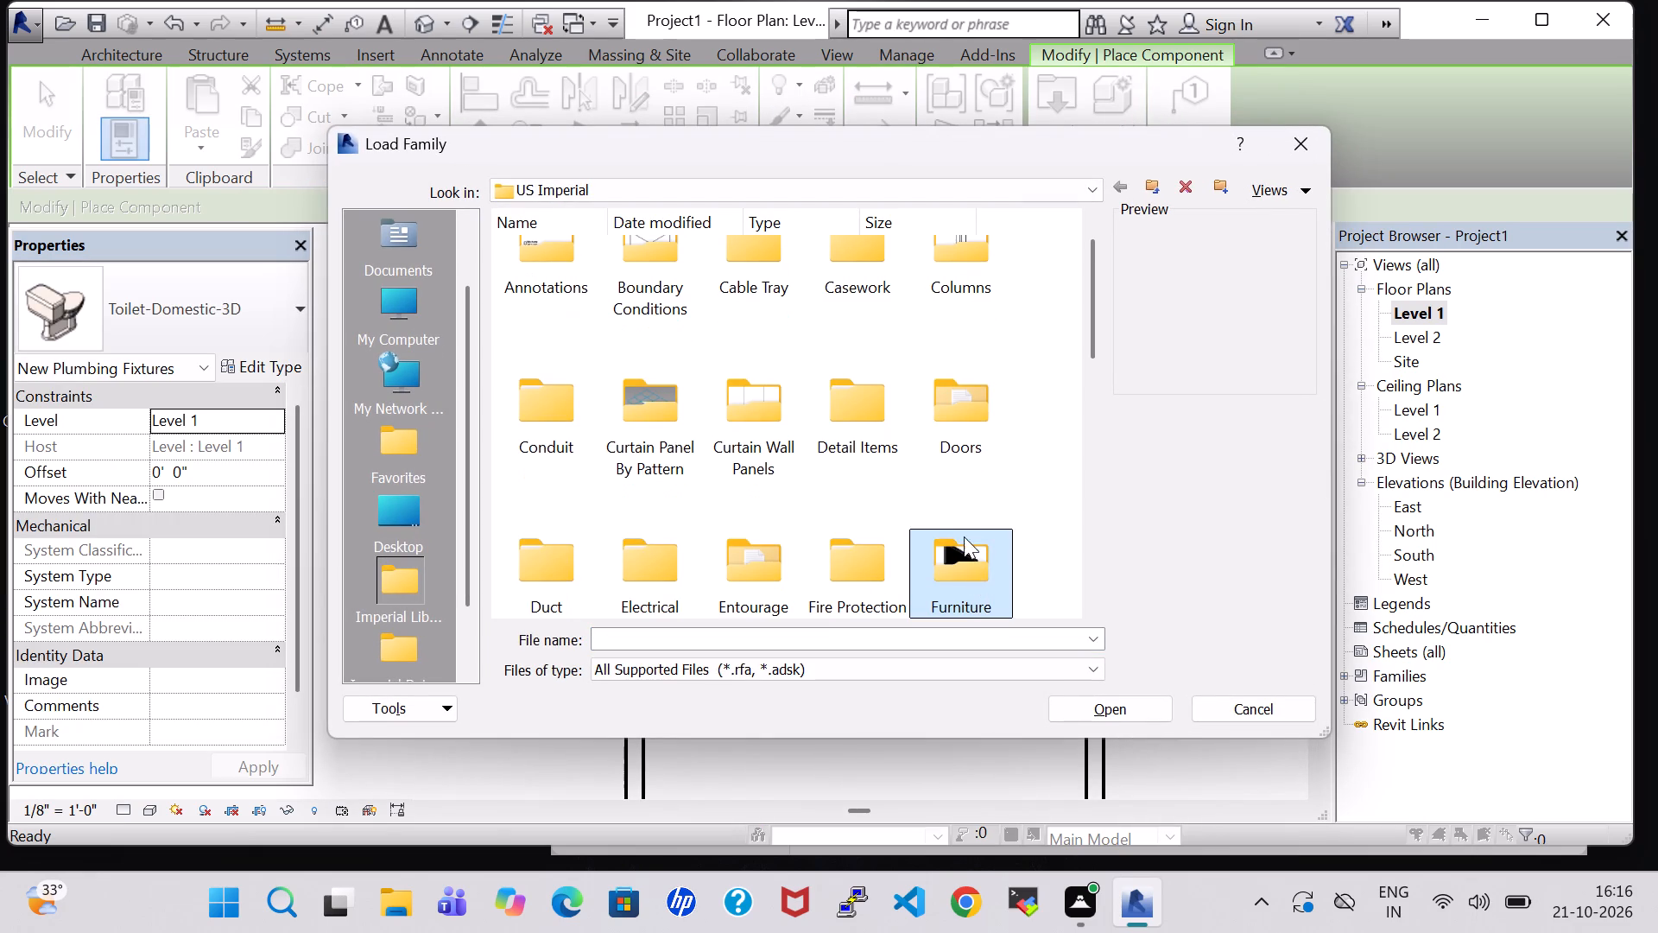
{"action": "double_click", "coordinate": [742, 289]}
{"action": "double_click", "coordinate": [636, 284]}
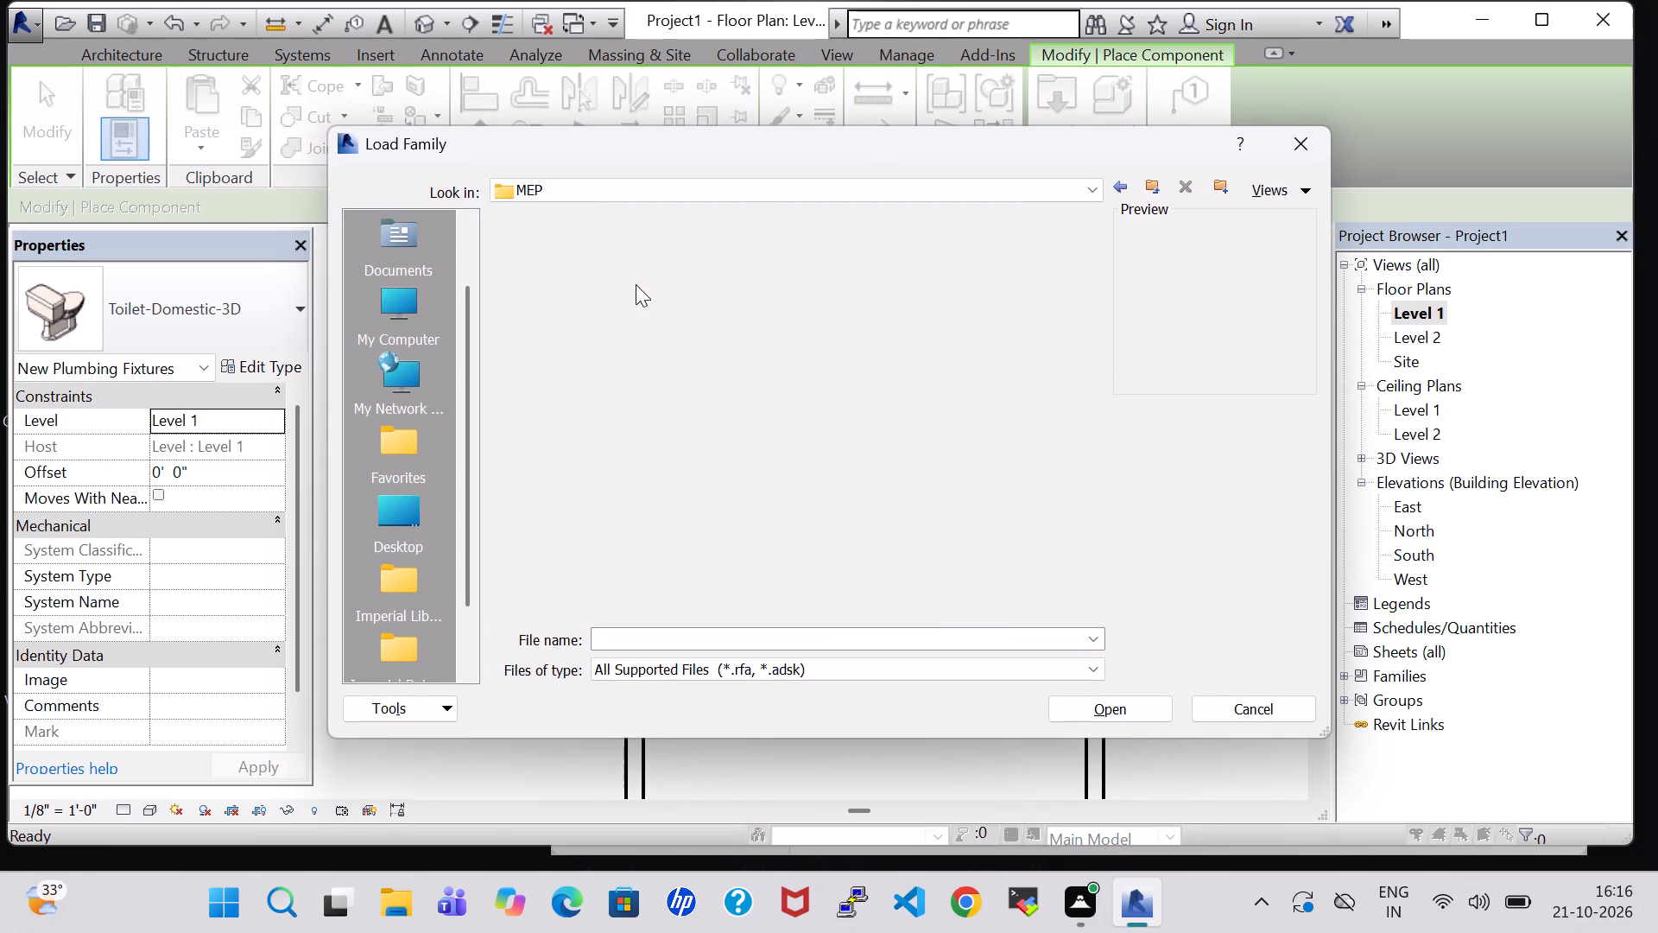
{"action": "double_click", "coordinate": [666, 304]}
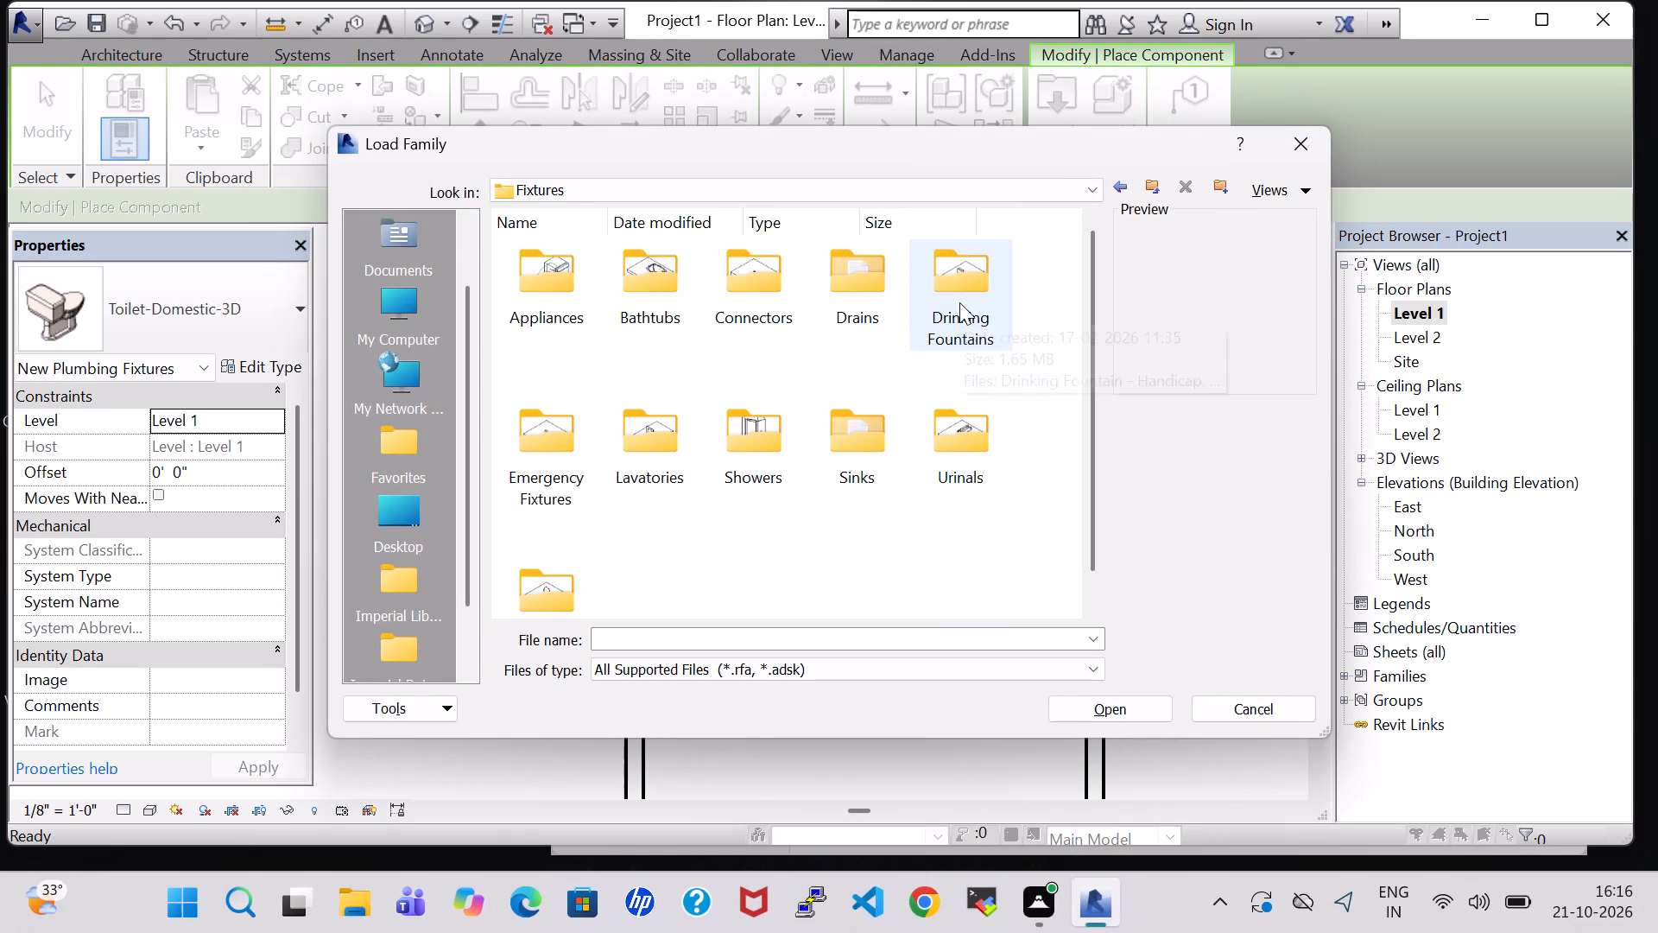
{"action": "double_click", "coordinate": [866, 444]}
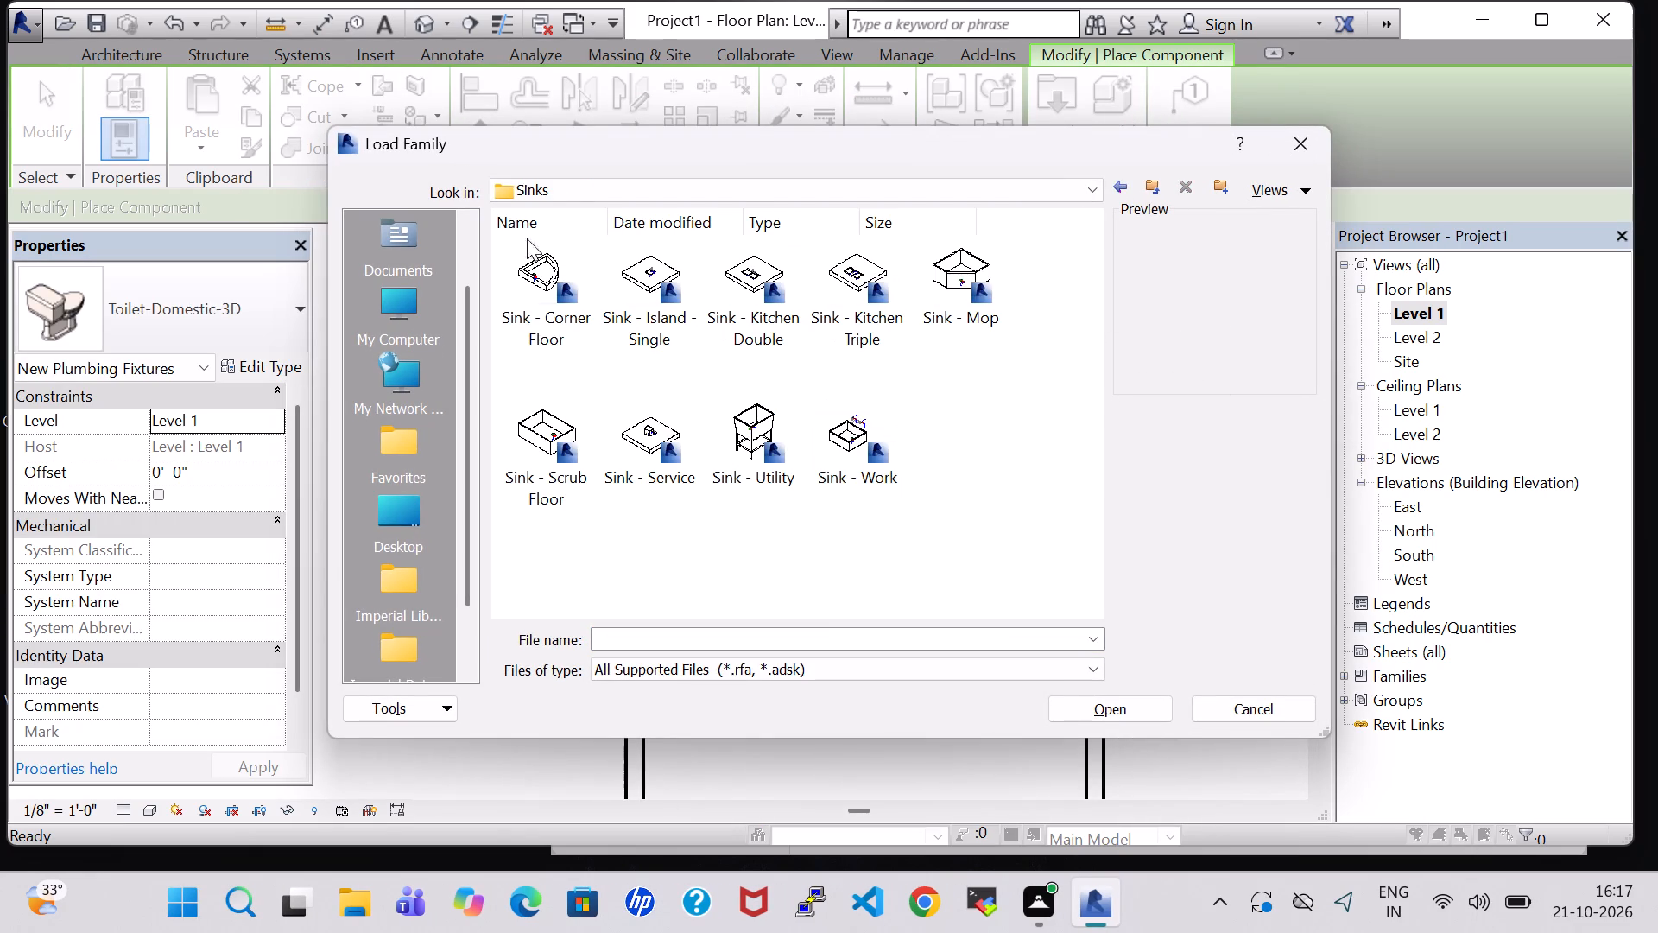
{"action": "left_click", "coordinate": [527, 238]}
{"action": "left_click", "coordinate": [560, 296]}
{"action": "left_click", "coordinate": [1144, 720]}
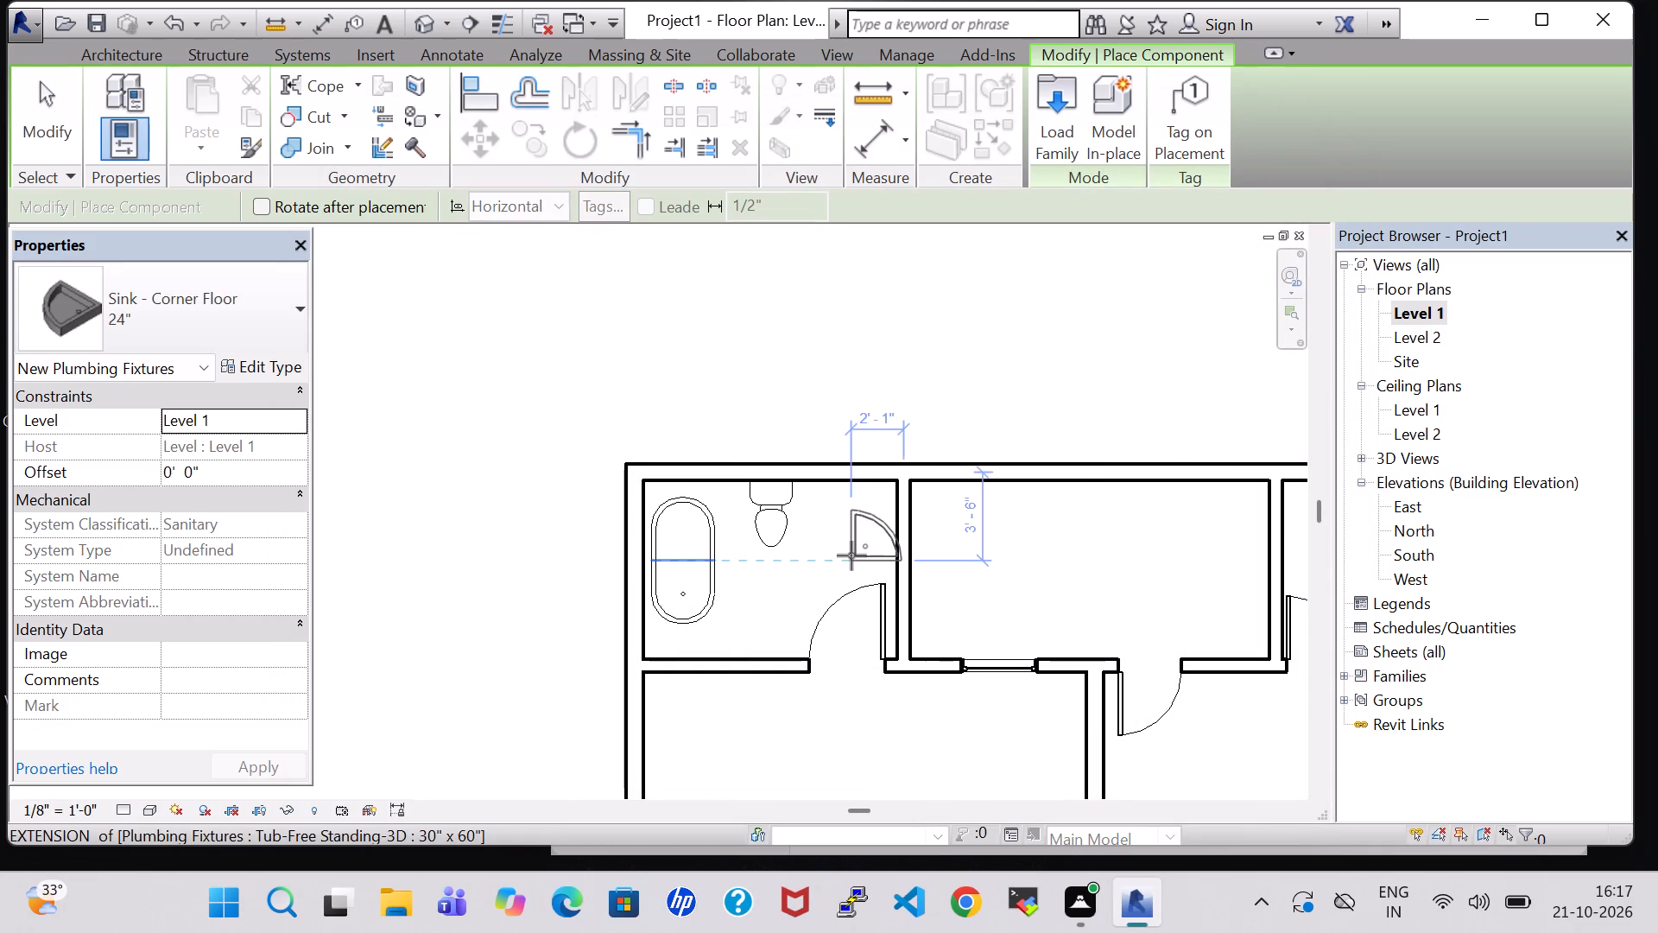
Place the 24" corner sink, rotated to fit the bathroom corner where the top outer wall meets the partition.
{"action": "key", "text": "space"}
{"action": "key", "text": "space"}
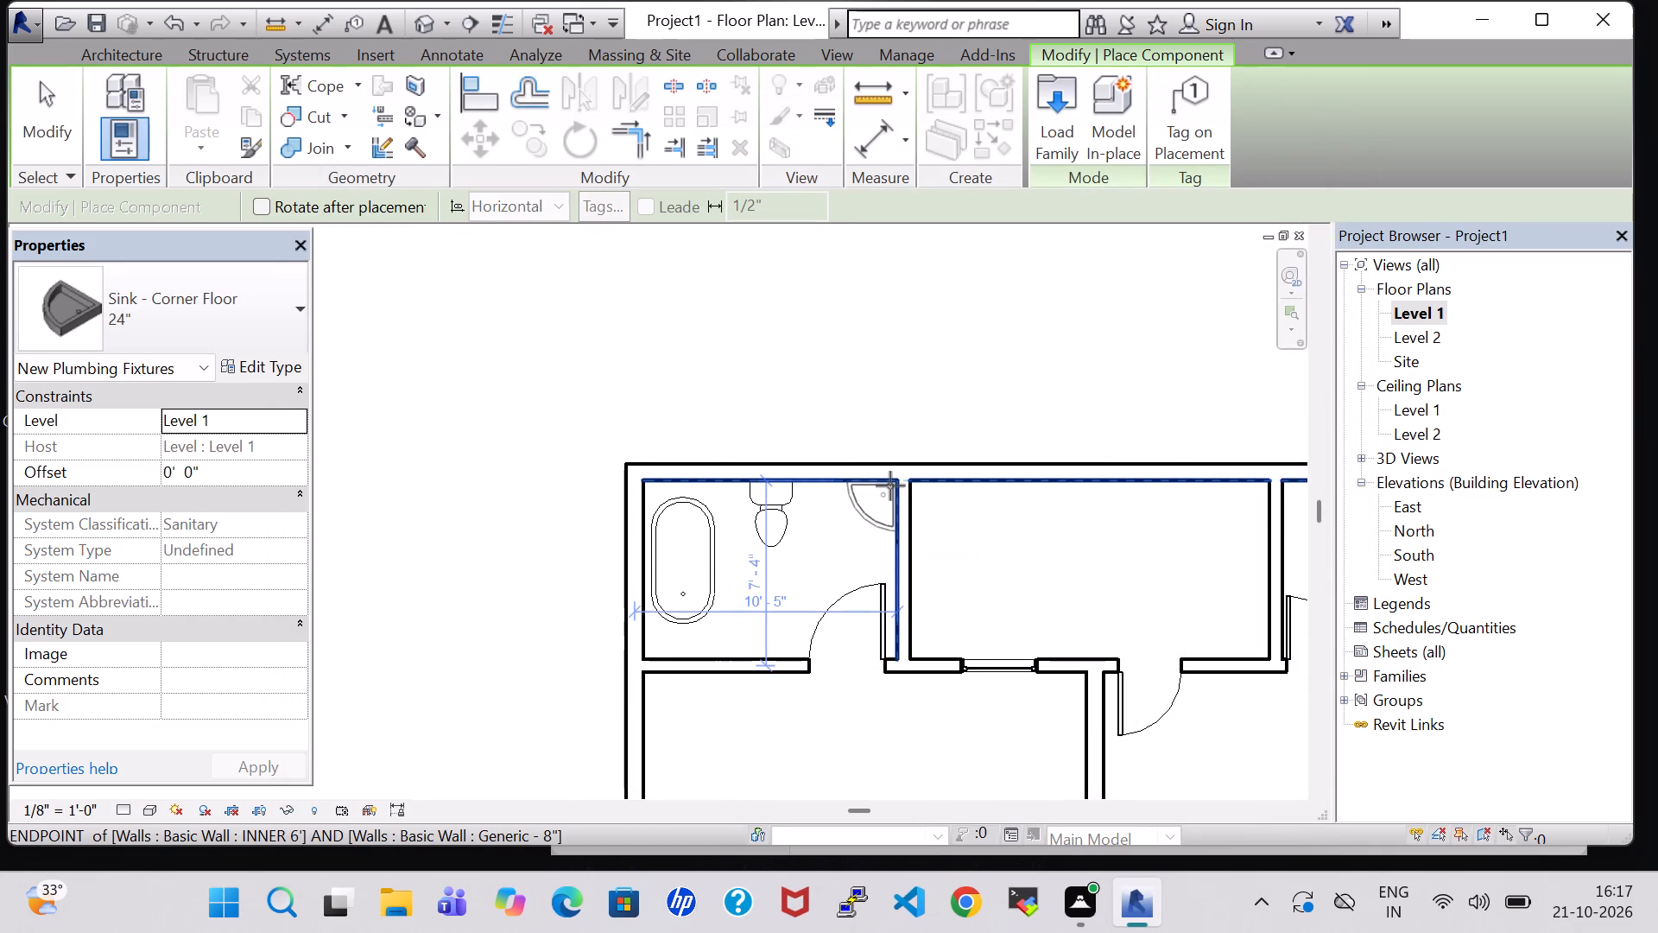
{"action": "left_click", "coordinate": [890, 486]}
{"action": "key", "text": "Escape"}
{"action": "key", "text": "Escape"}
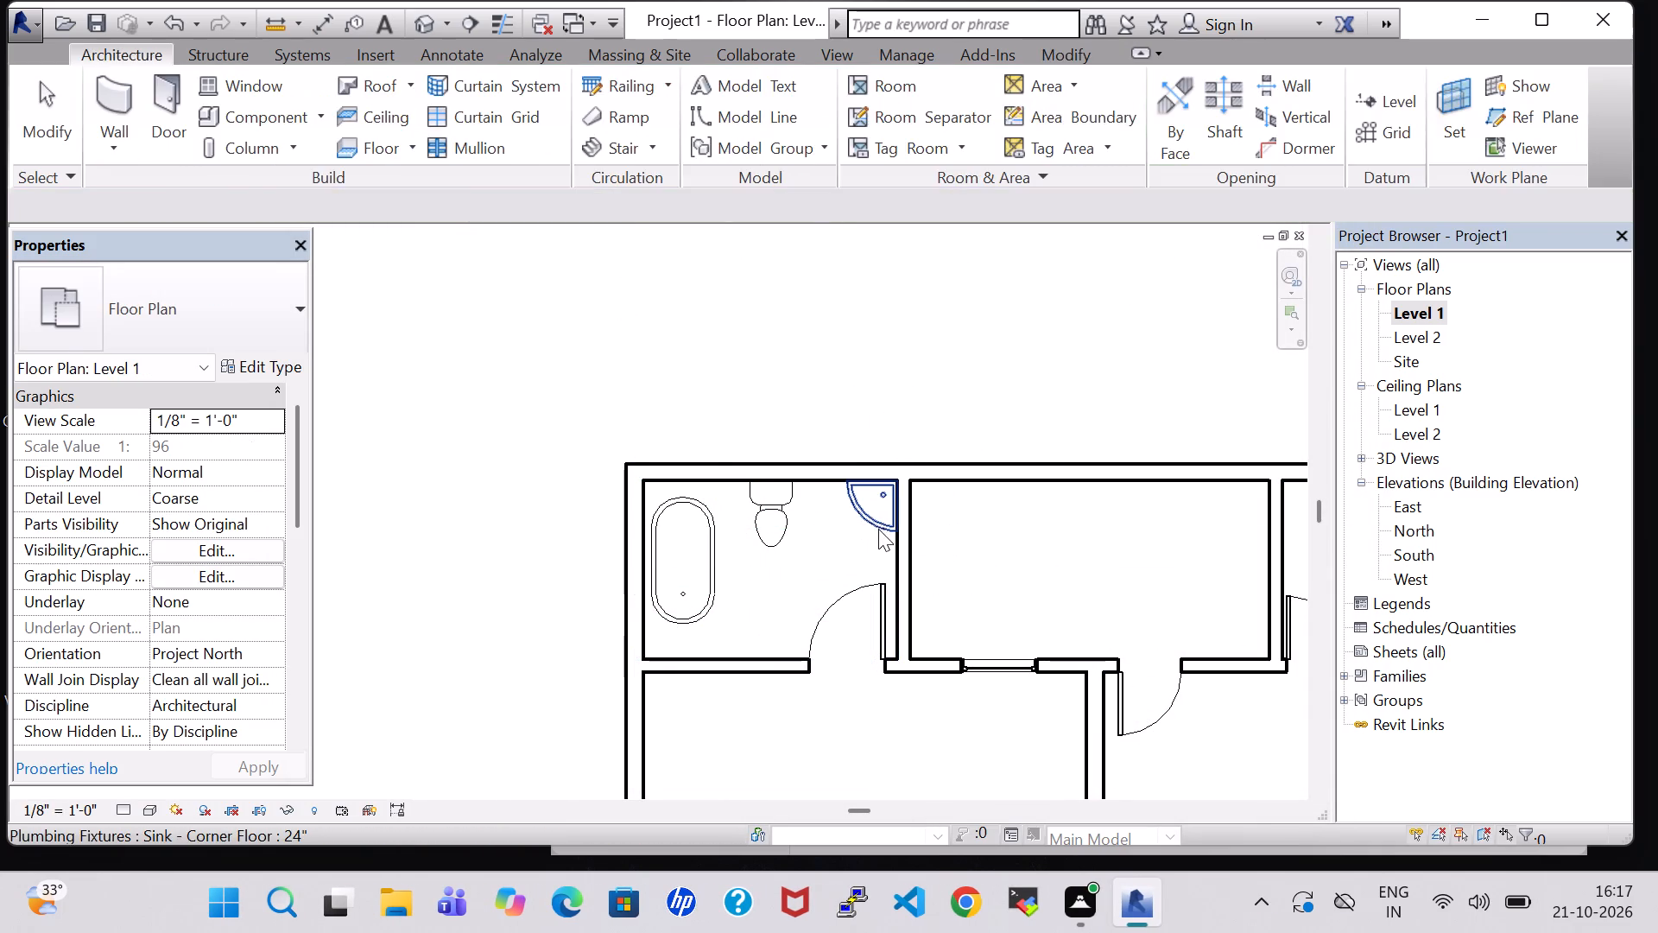
Set the corner sink's offset from Level 1 to 2' 0".
{"action": "left_click", "coordinate": [878, 529]}
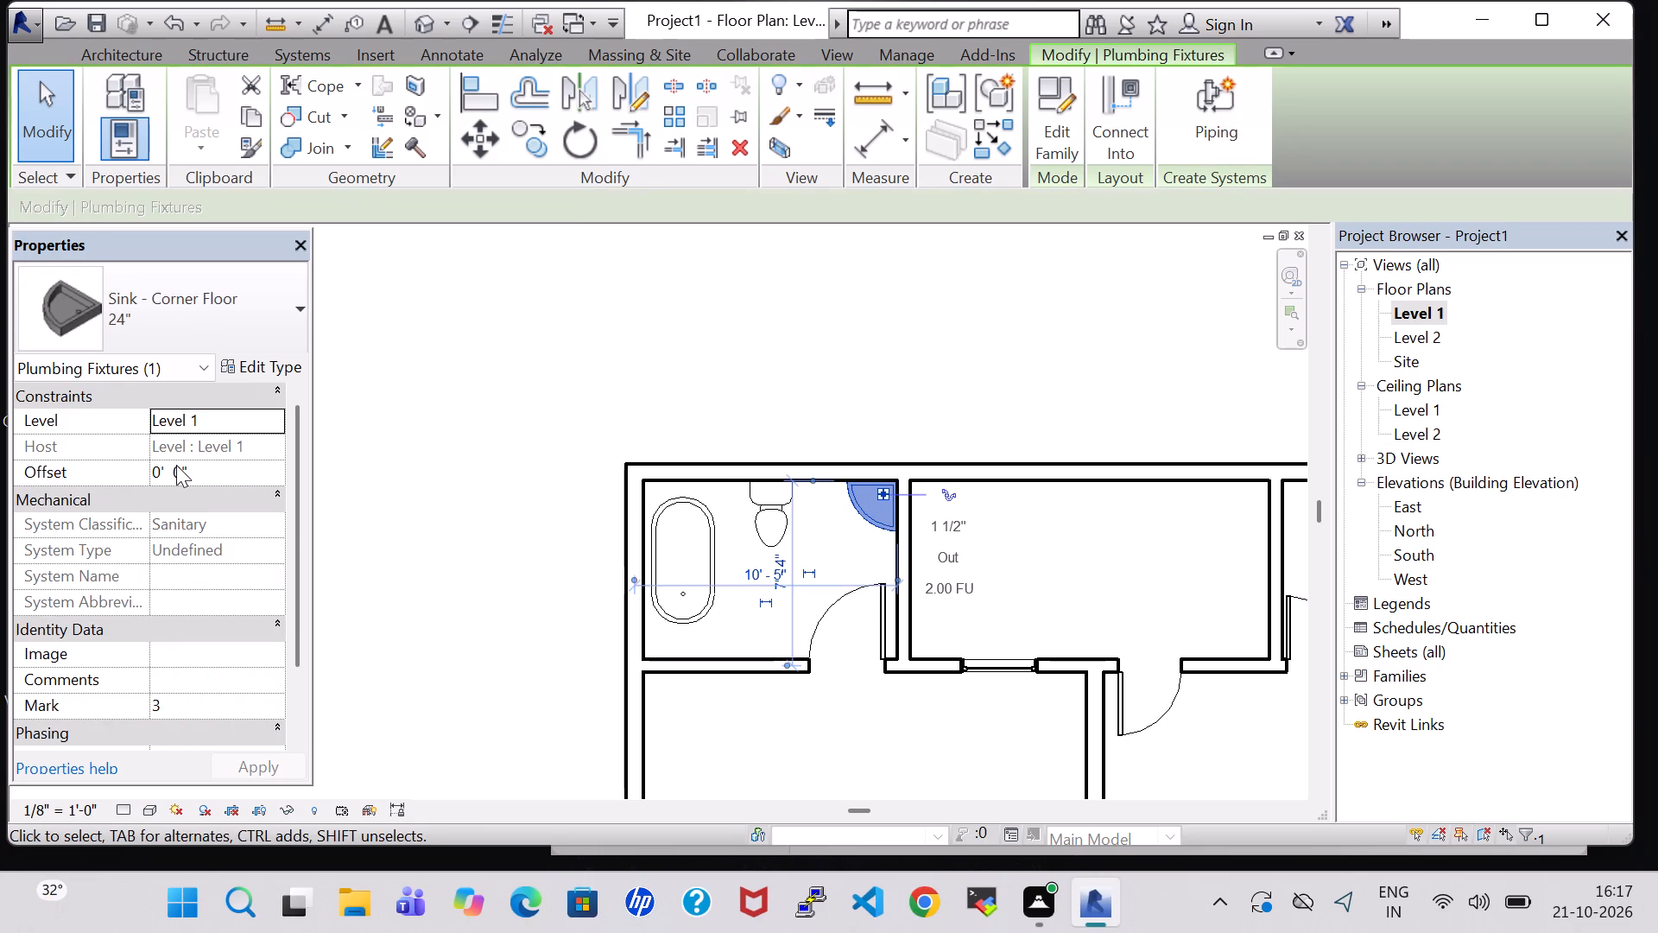
{"action": "double_click", "coordinate": [160, 478]}
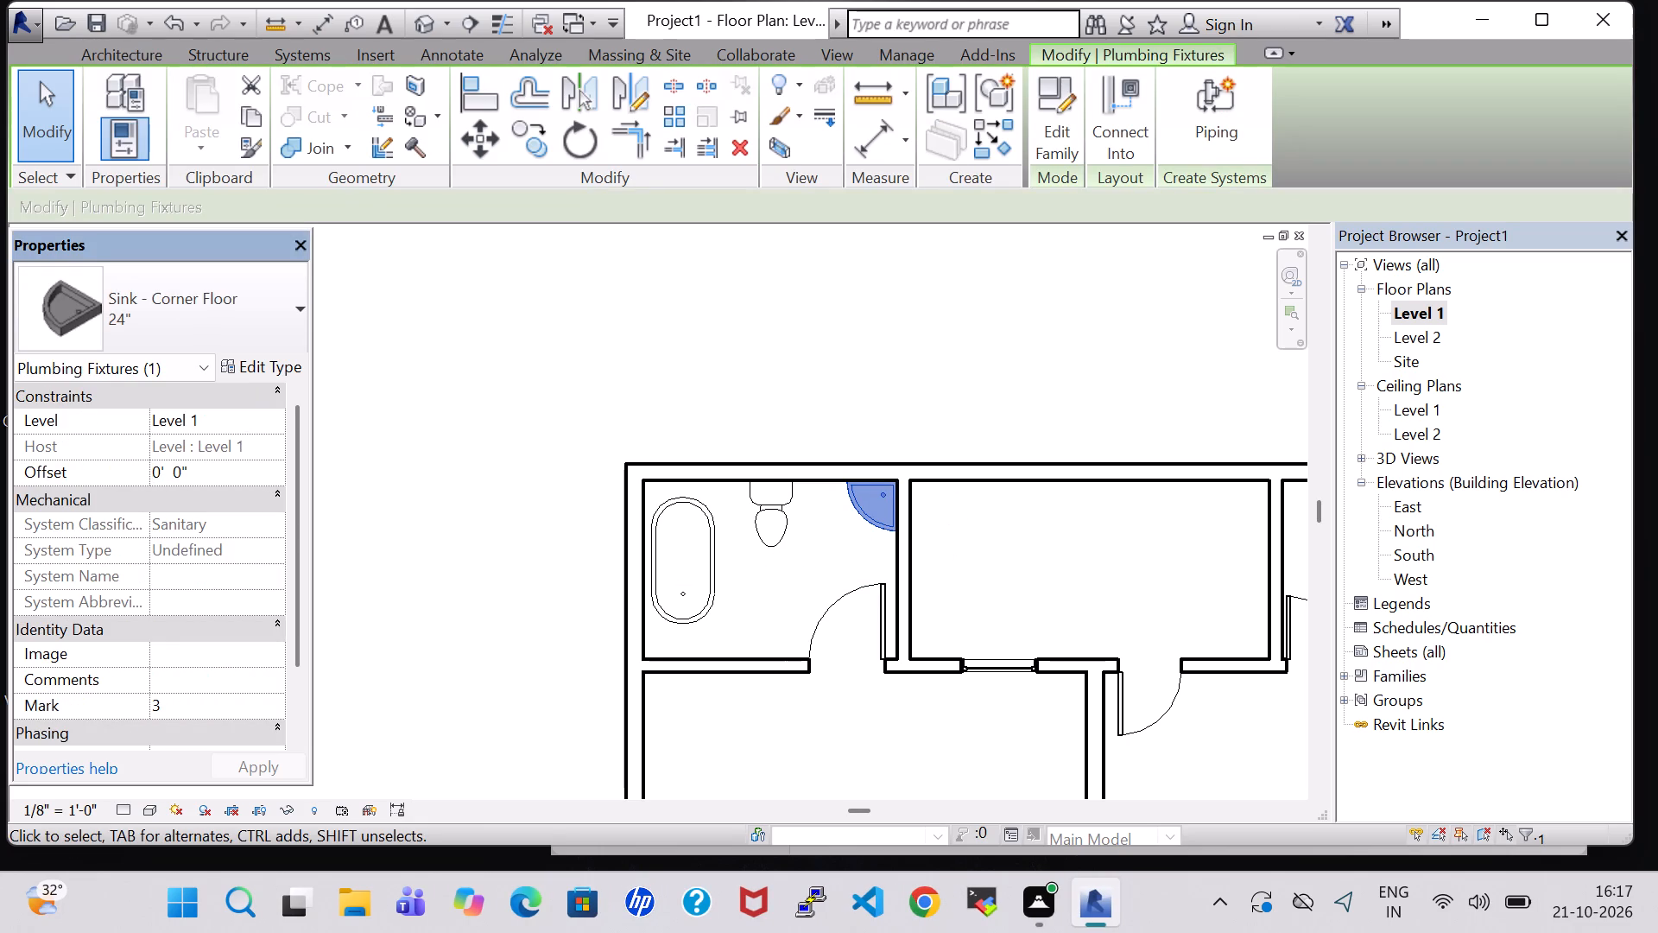
{"action": "key", "text": "BackSpace"}
{"action": "key", "text": "2"}
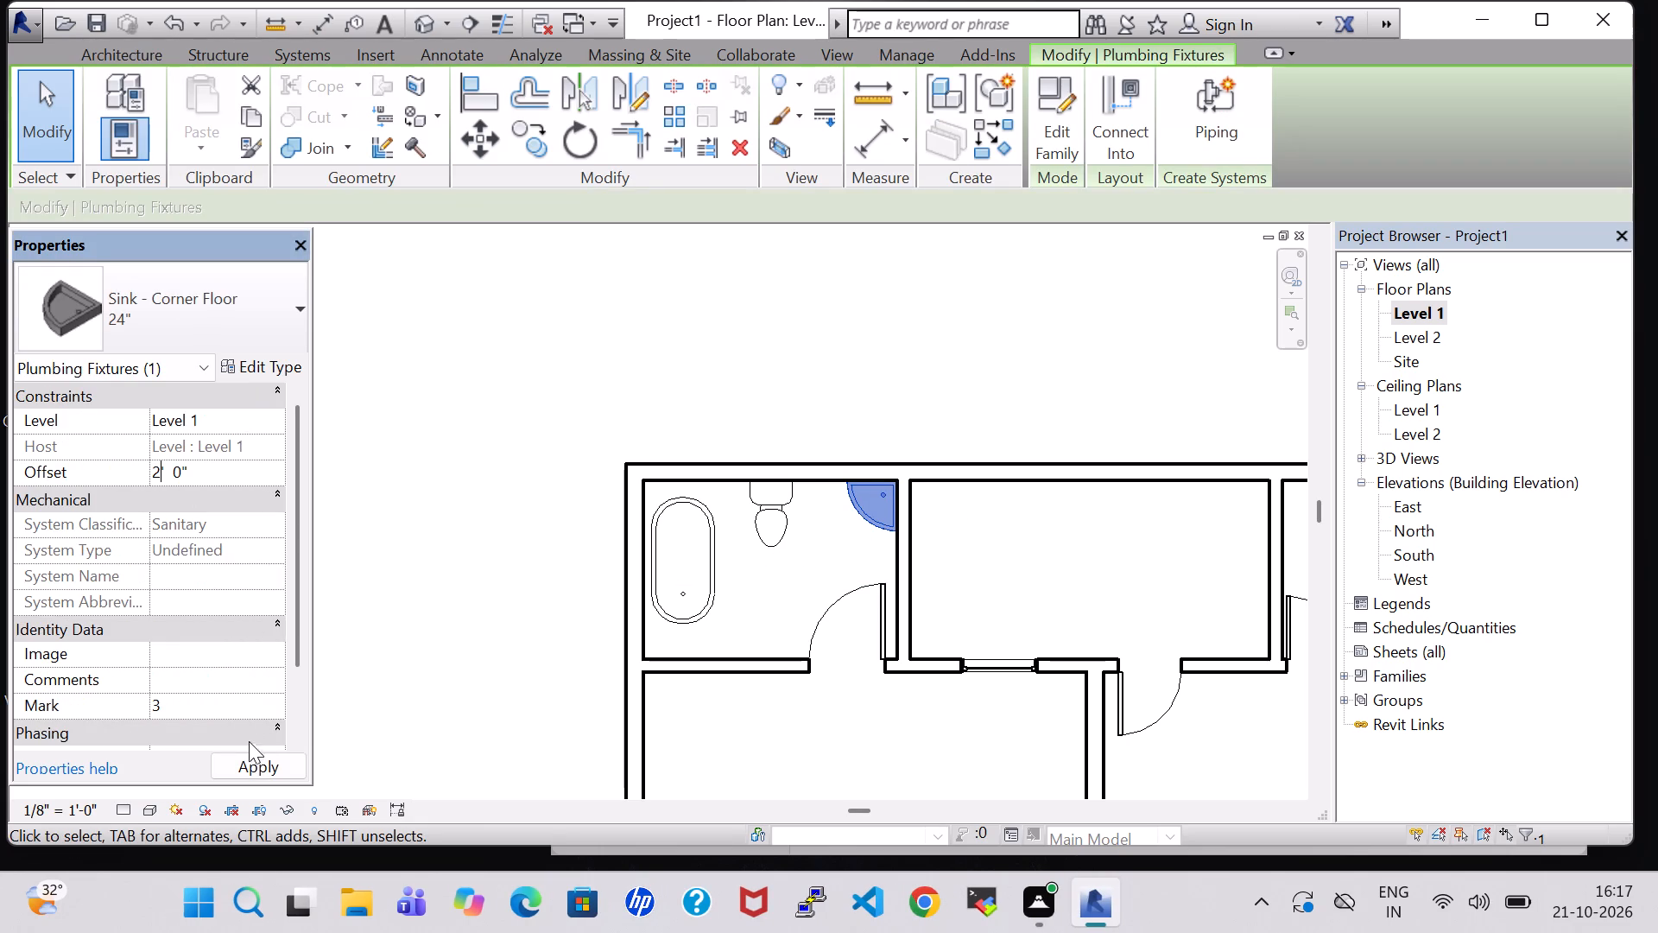
{"action": "left_click", "coordinate": [252, 755]}
{"action": "left_click", "coordinate": [538, 358]}
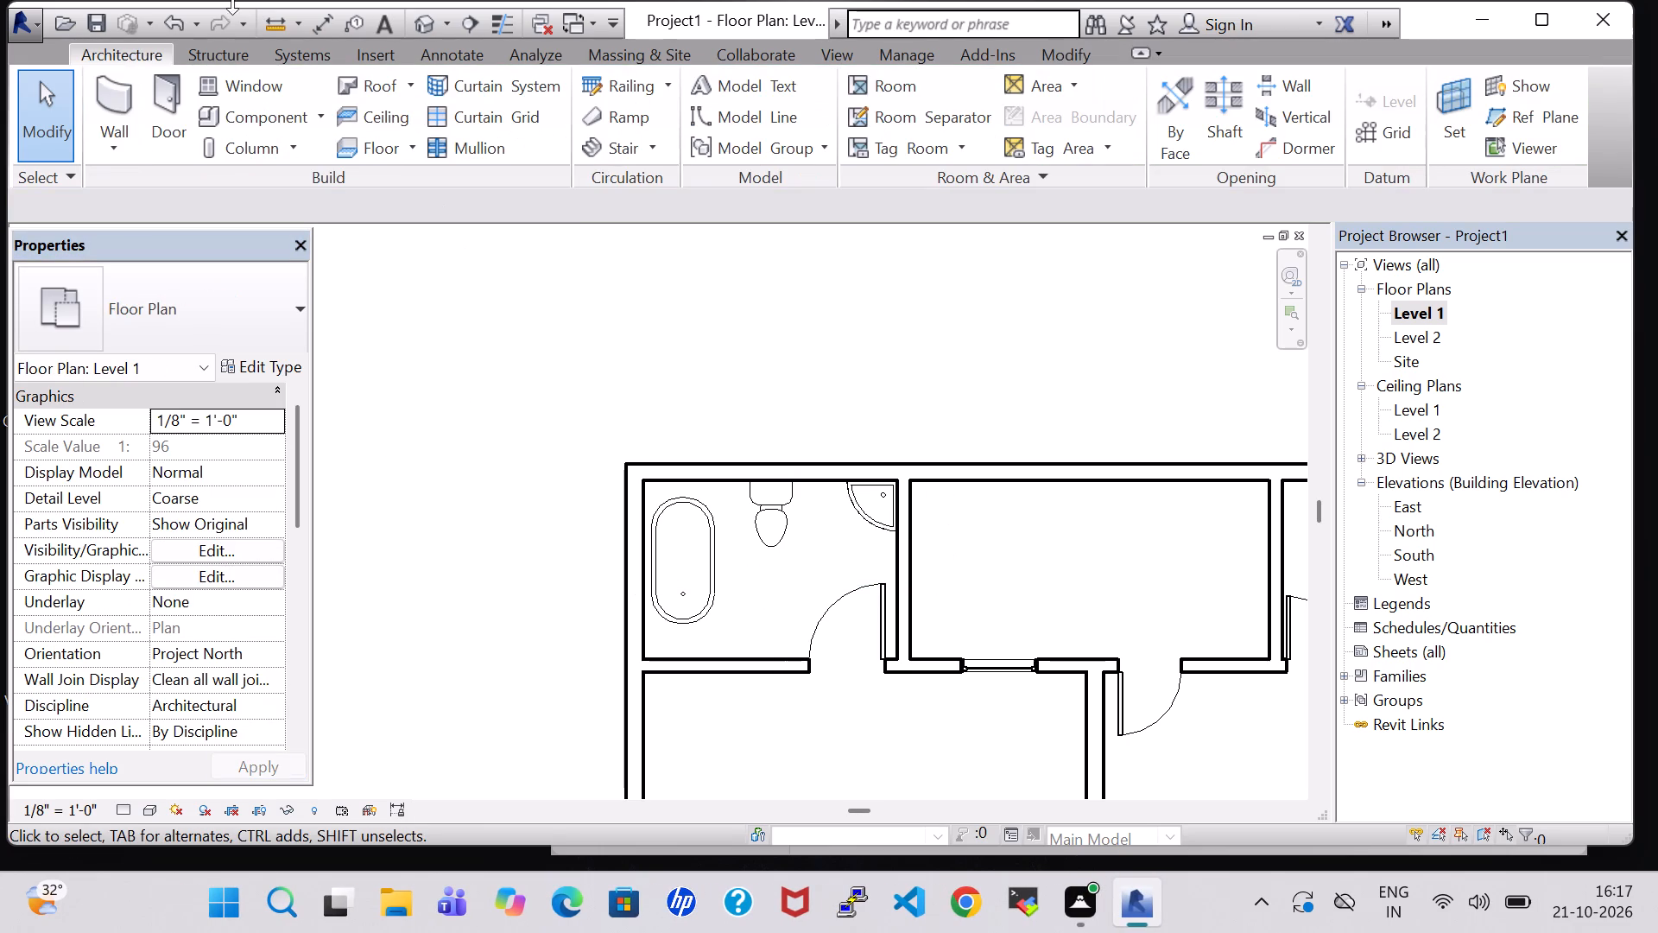
Open the 3D view and examine the house, looking into the corner bathroom at its tub, toilet and sink from above.
{"action": "left_click", "coordinate": [423, 17]}
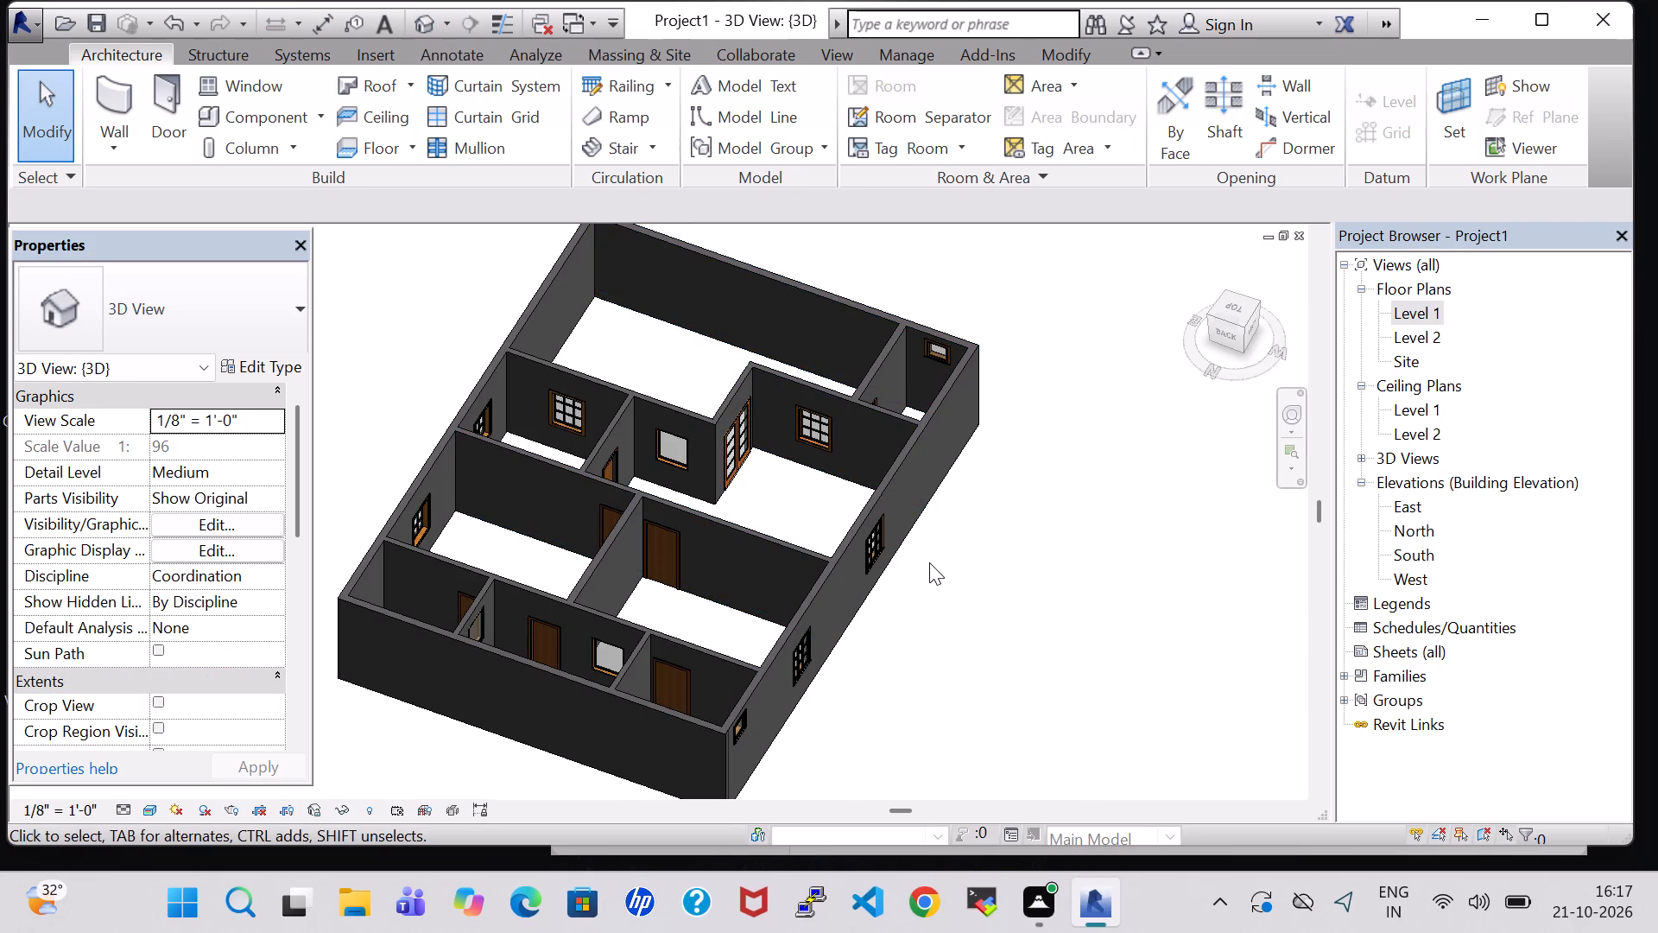
{"action": "scroll", "coordinate": [952, 591], "scroll_direction": "down", "scroll_amount": 3}
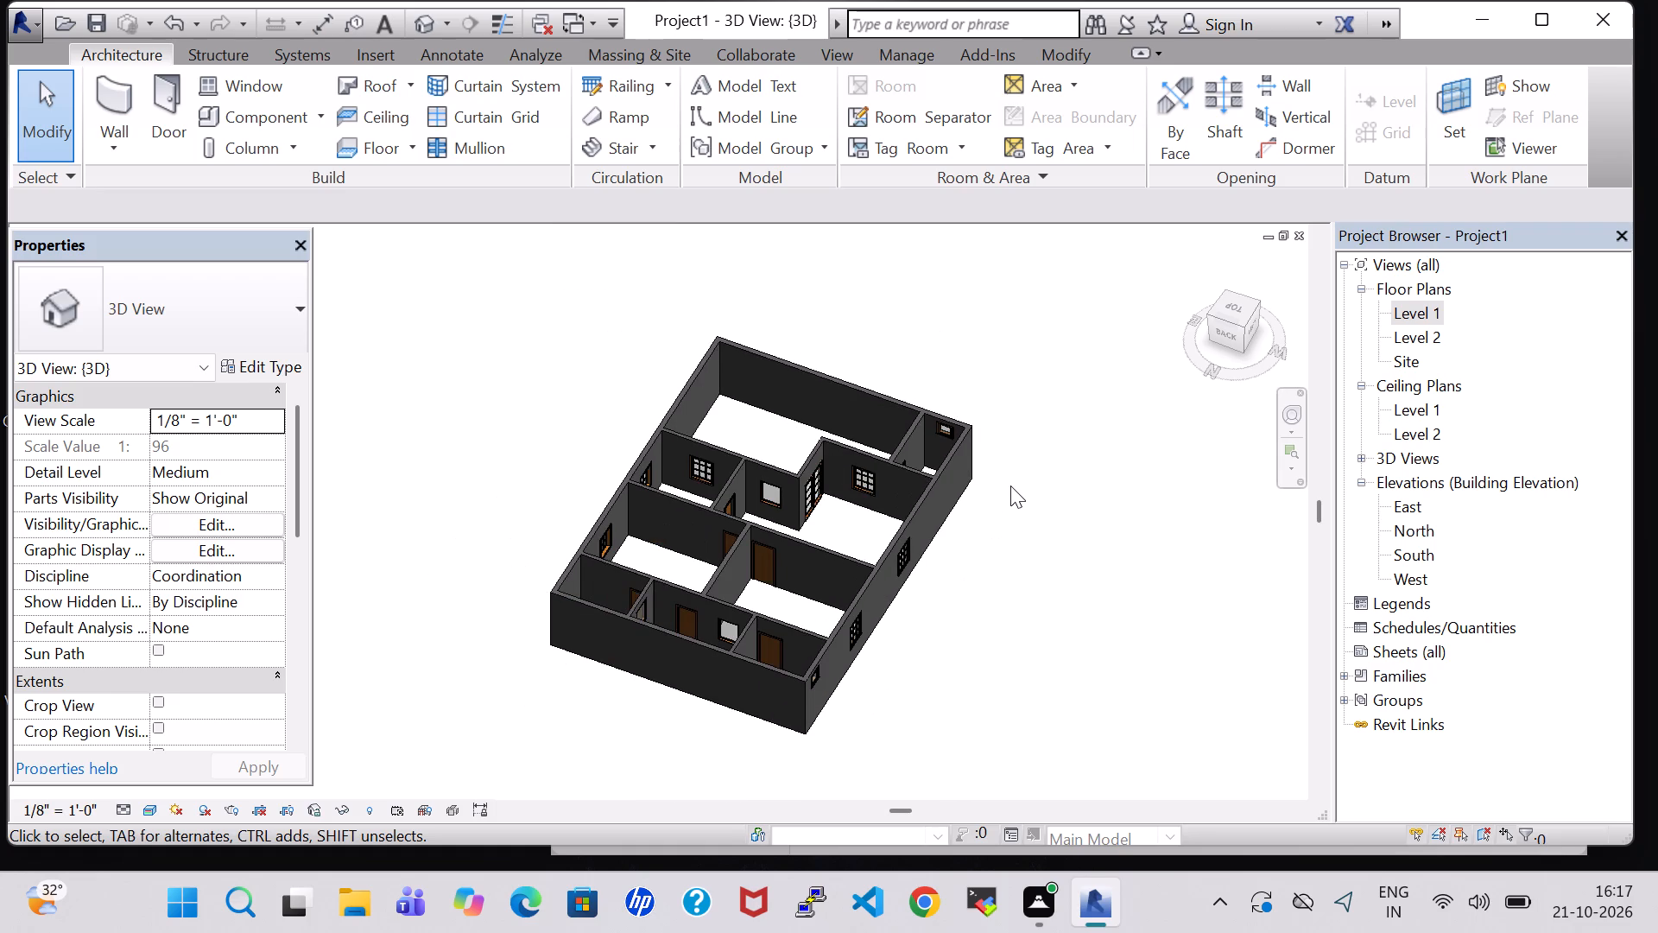
{"action": "scroll", "coordinate": [1010, 486], "scroll_direction": "up", "scroll_amount": 2}
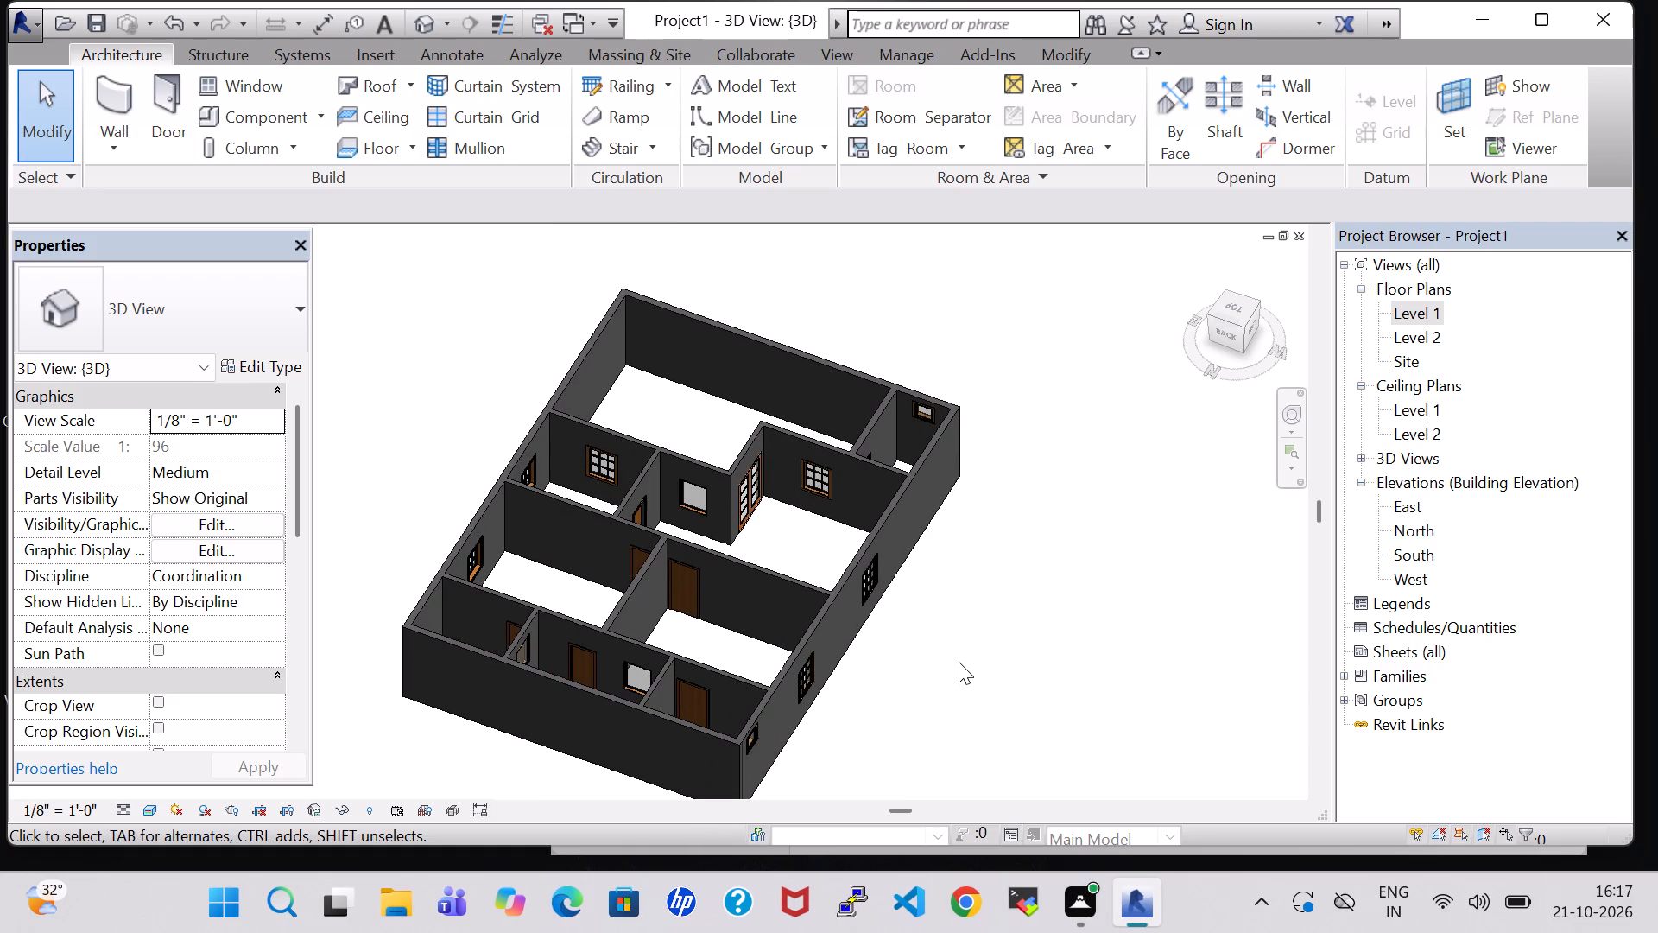
{"action": "scroll", "coordinate": [775, 638], "scroll_direction": "up", "scroll_amount": 1, "text": "shift"}
{"action": "middle_click", "coordinate": [626, 620], "text": "shift"}
{"action": "middle_click_drag", "start_coordinate": [1124, 727], "coordinate": [913, 703], "text": "ctrl"}
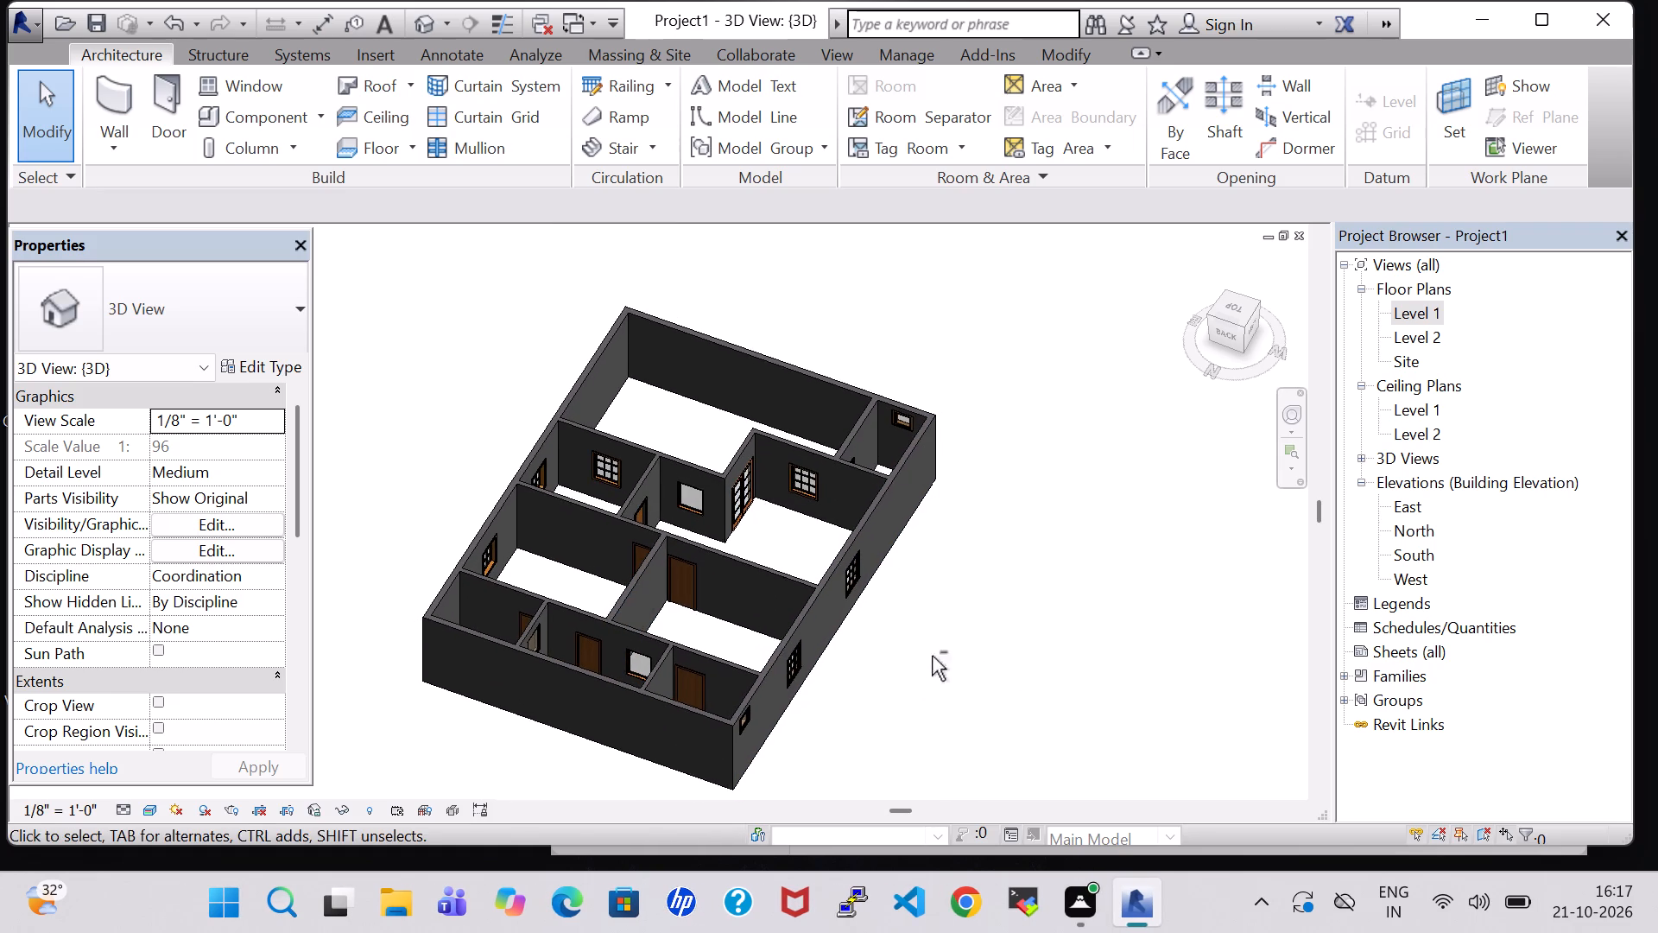
{"action": "scroll", "coordinate": [932, 656], "scroll_direction": "up", "scroll_amount": 1, "text": "shift"}
{"action": "middle_click_drag", "start_coordinate": [932, 656], "coordinate": [823, 657], "text": "shift"}
{"action": "middle_click_drag", "start_coordinate": [806, 659], "coordinate": [762, 659], "text": "shift"}
{"action": "middle_click_drag", "start_coordinate": [709, 662], "coordinate": [402, 674], "text": "shift"}
{"action": "scroll", "coordinate": [897, 460], "scroll_direction": "up", "scroll_amount": 3}
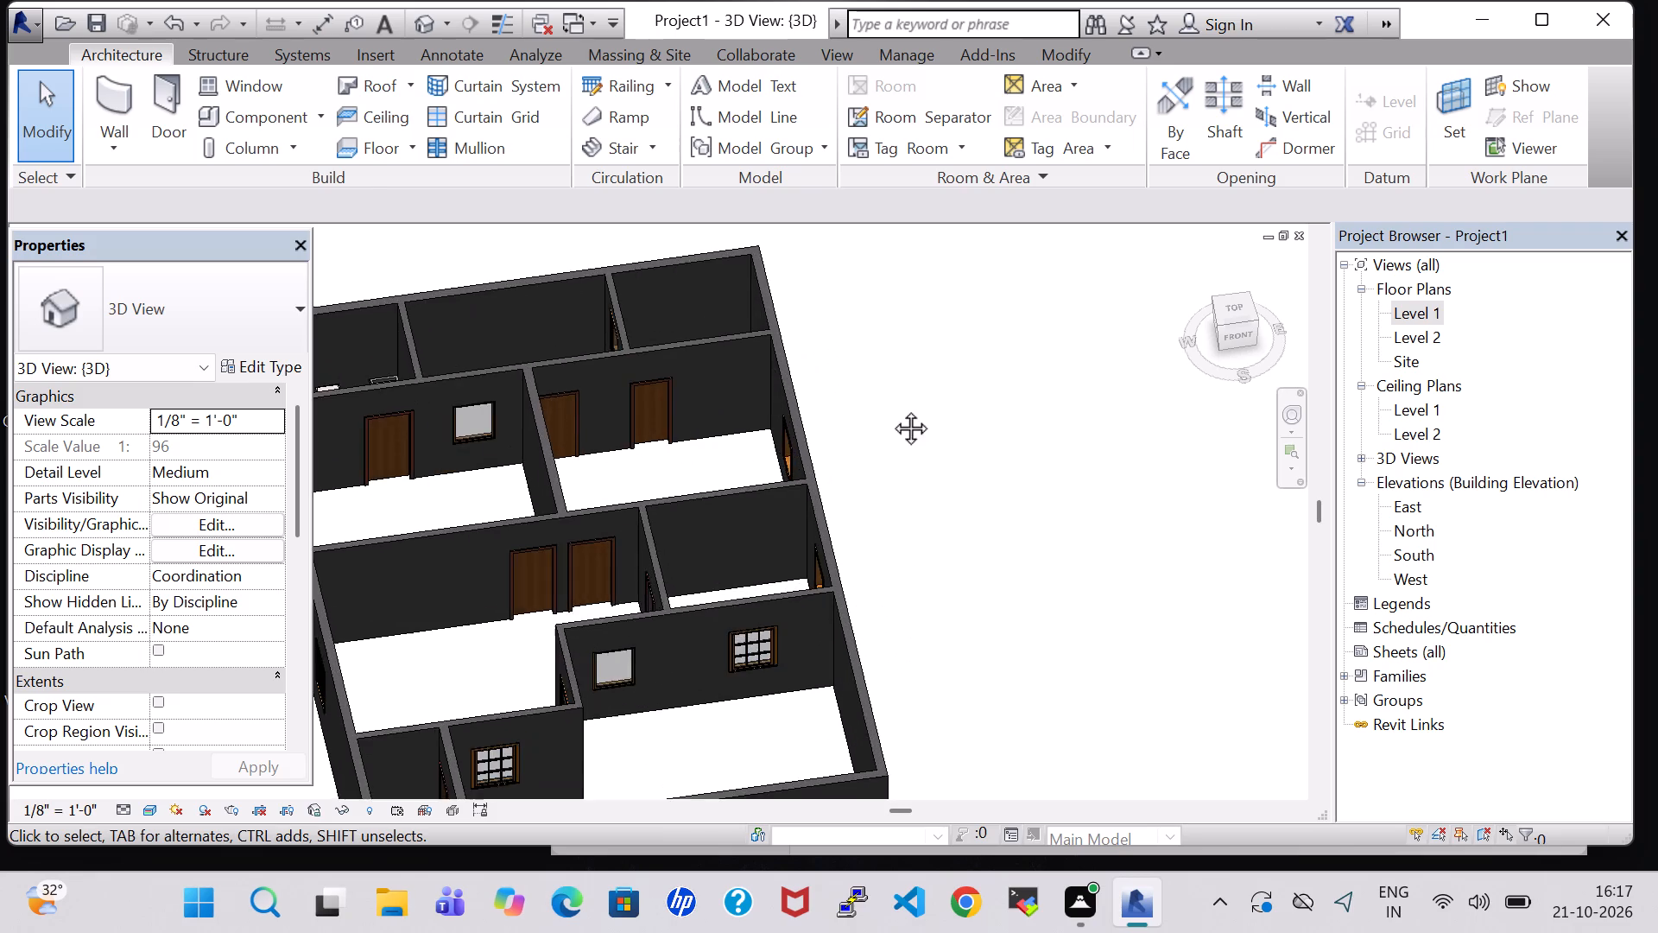
{"action": "middle_click_drag", "start_coordinate": [891, 409], "coordinate": [970, 612], "text": "shift"}
{"action": "middle_click_drag", "start_coordinate": [824, 248], "coordinate": [1248, 628]}
{"action": "middle_click_drag", "start_coordinate": [683, 670], "coordinate": [723, 384]}
{"action": "middle_click_drag", "start_coordinate": [694, 392], "coordinate": [610, 323]}
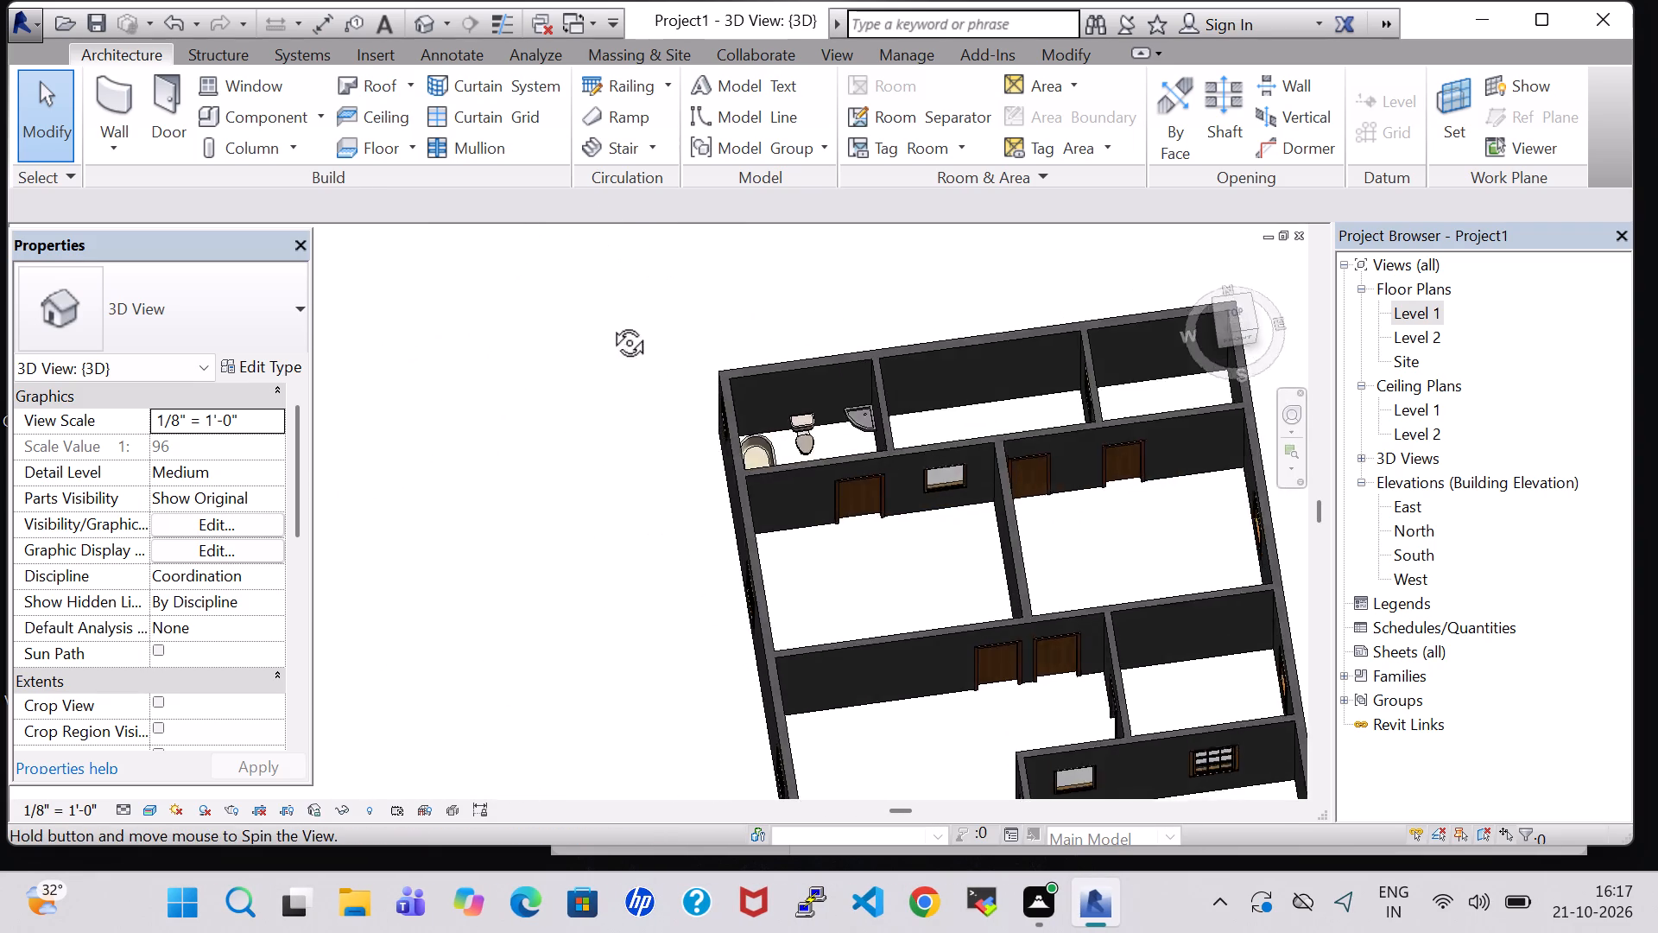
{"action": "middle_click_drag", "start_coordinate": [610, 323], "coordinate": [577, 426]}
Load the Floor Drain - Round family from the Drains folder of the MEP plumbing fixtures library.
{"action": "left_click", "coordinate": [273, 121]}
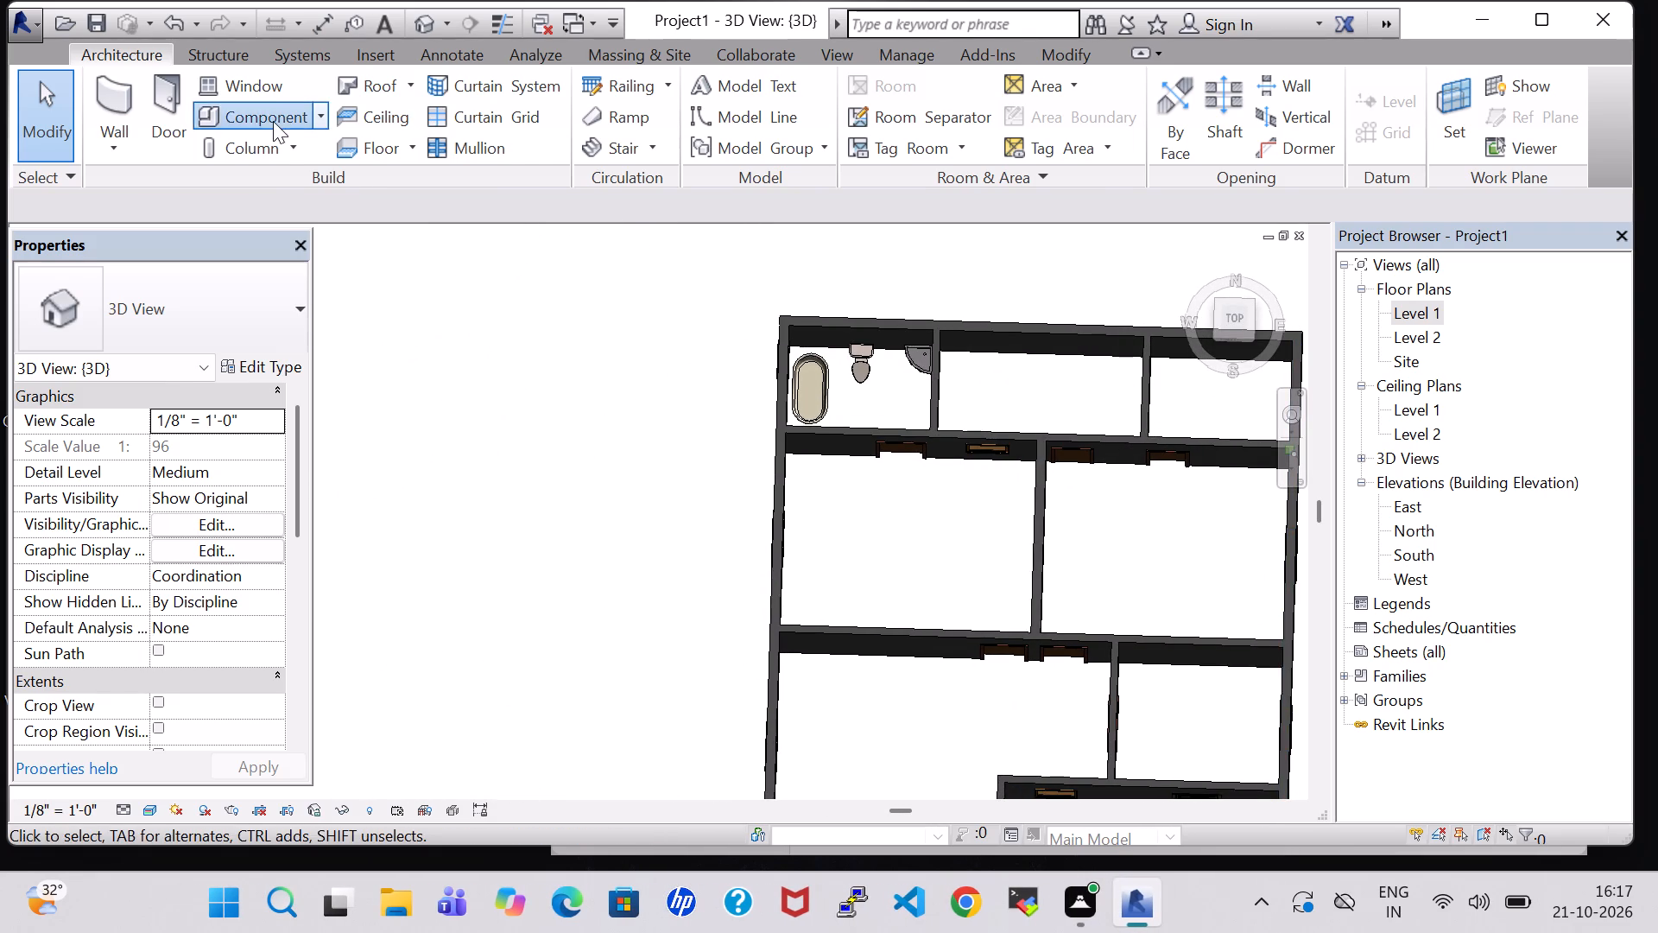
{"action": "left_click", "coordinate": [1055, 136]}
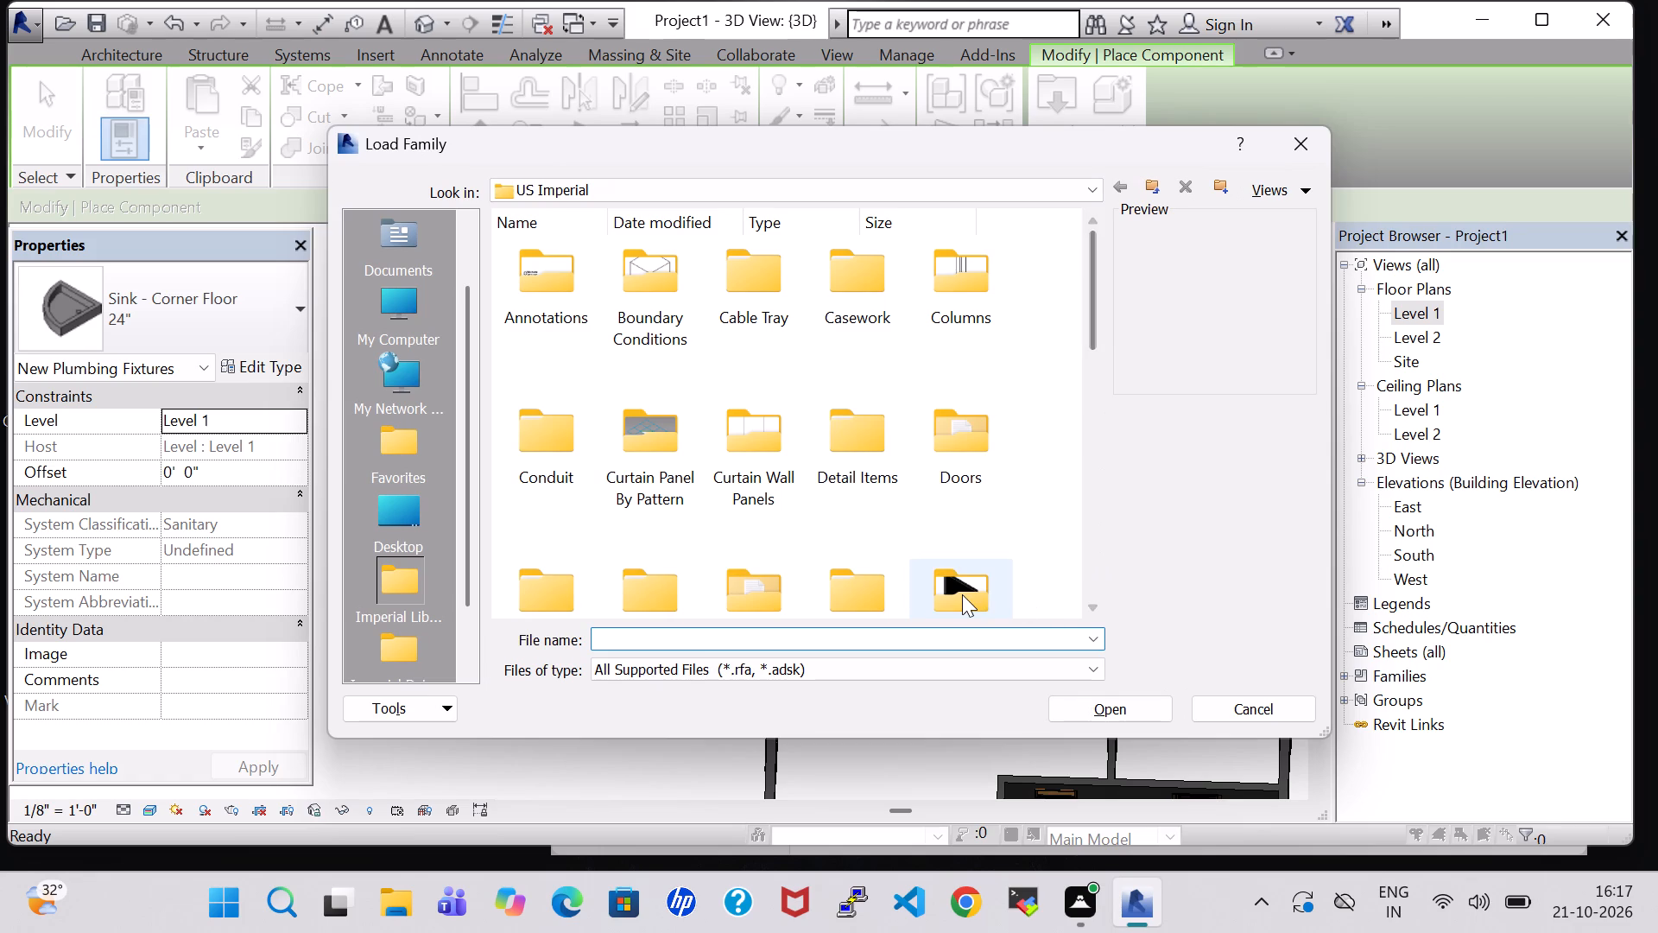
{"action": "left_click", "coordinate": [962, 594]}
{"action": "key", "text": "p"}
{"action": "double_click", "coordinate": [748, 299]}
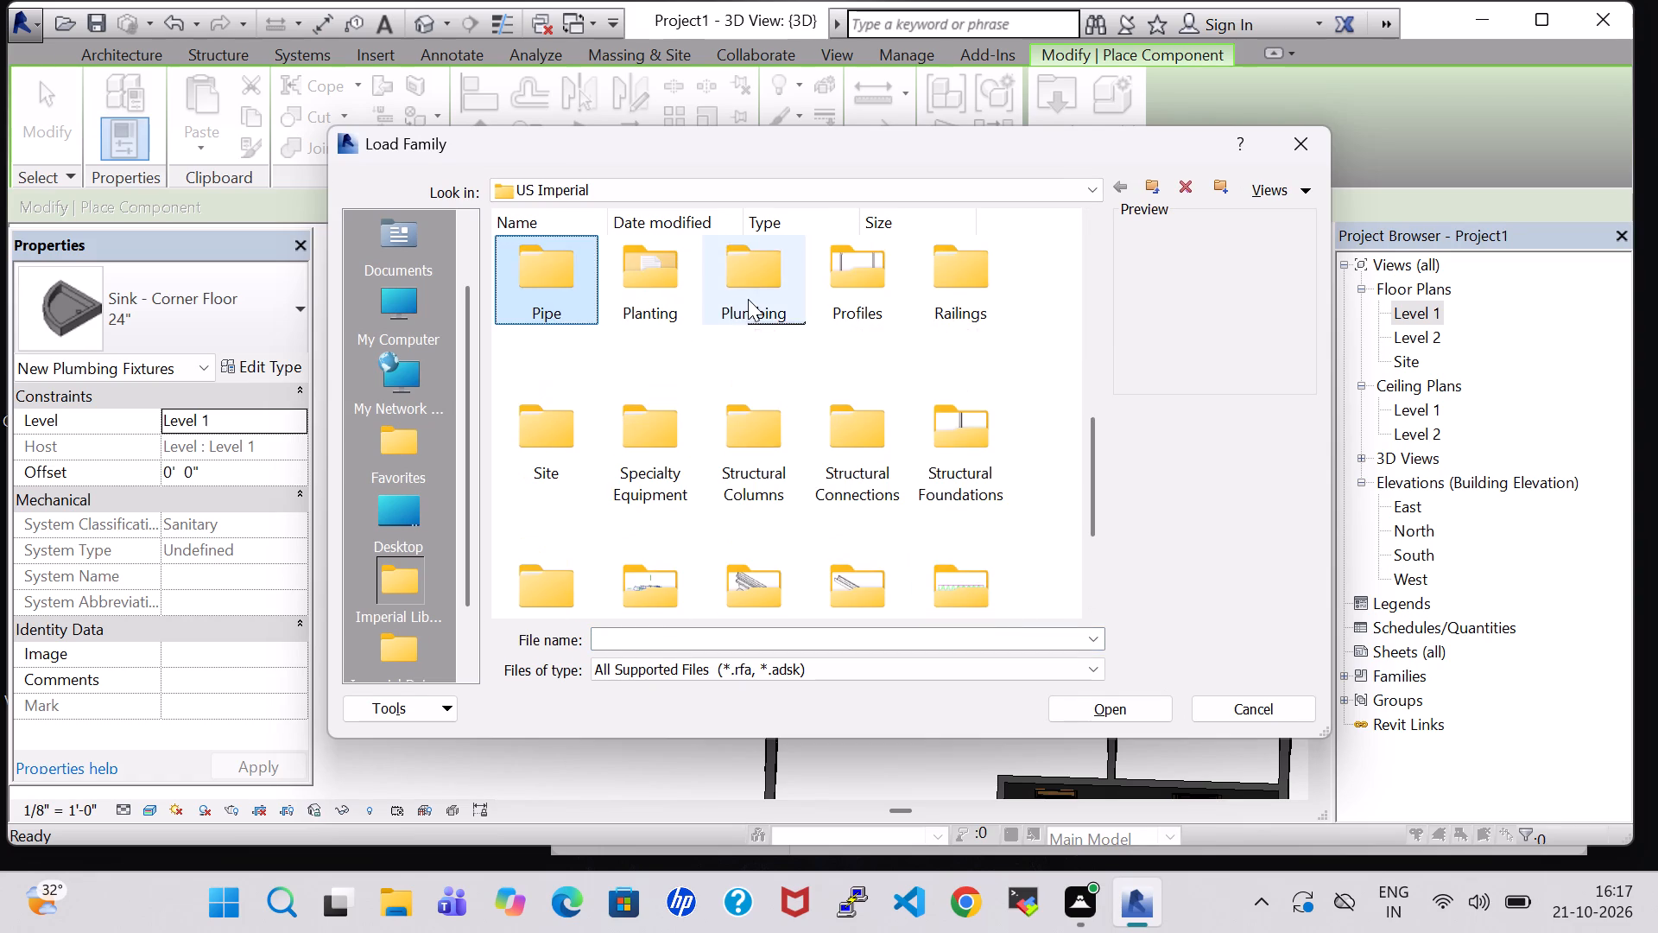
{"action": "double_click", "coordinate": [553, 301]}
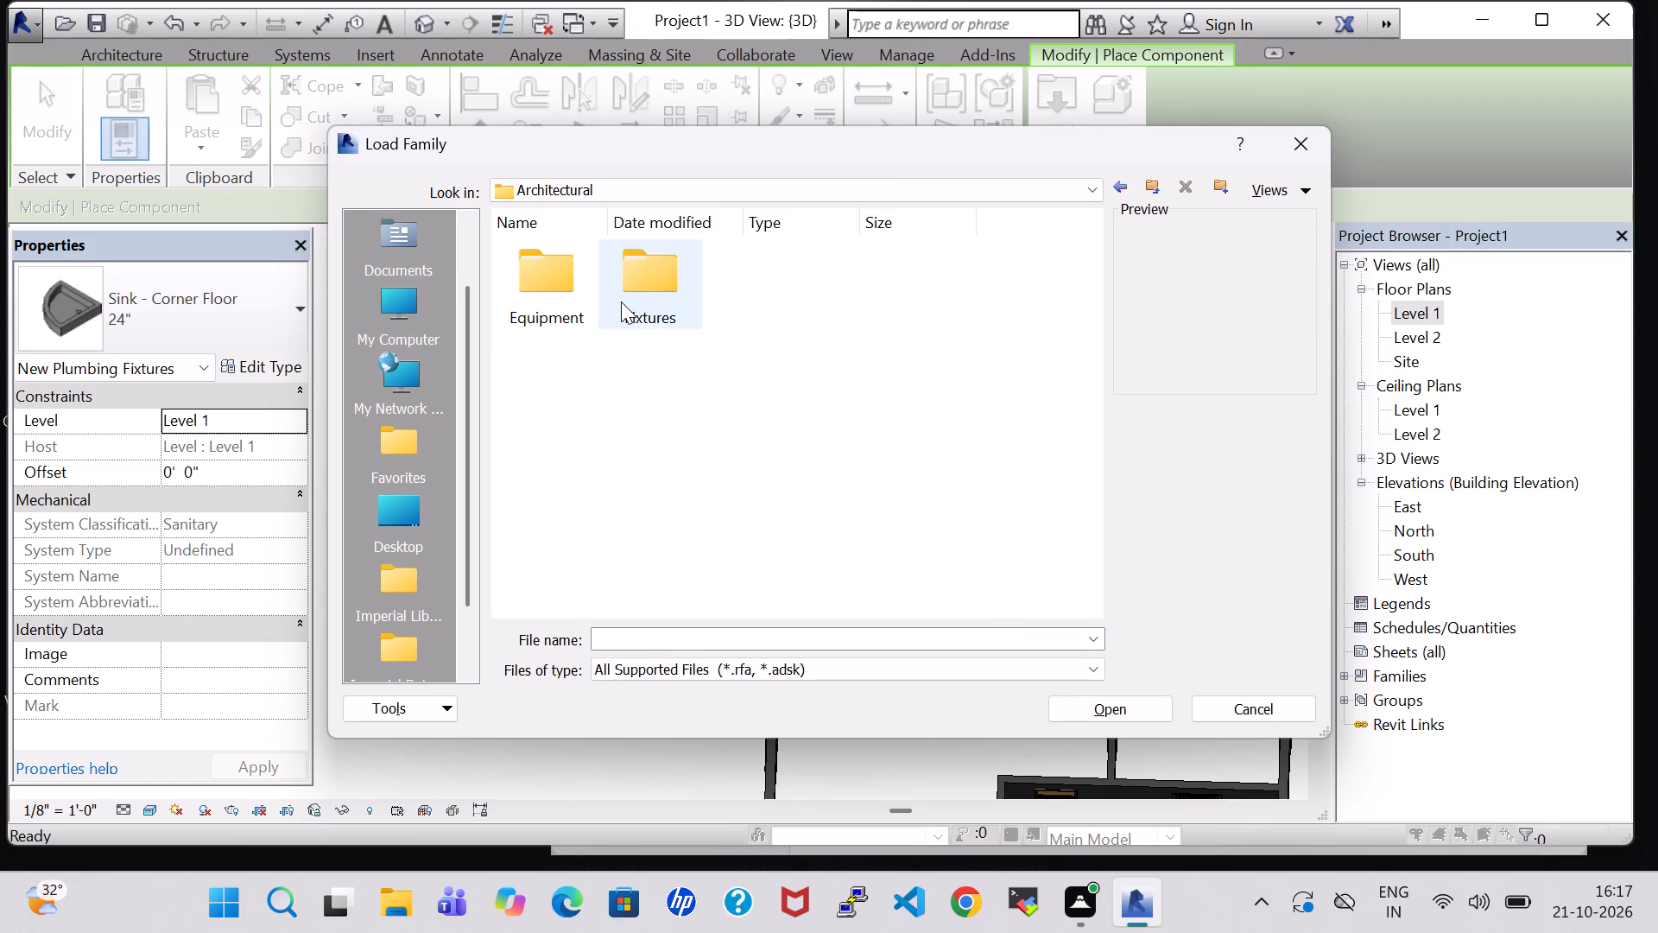
{"action": "double_click", "coordinate": [621, 301]}
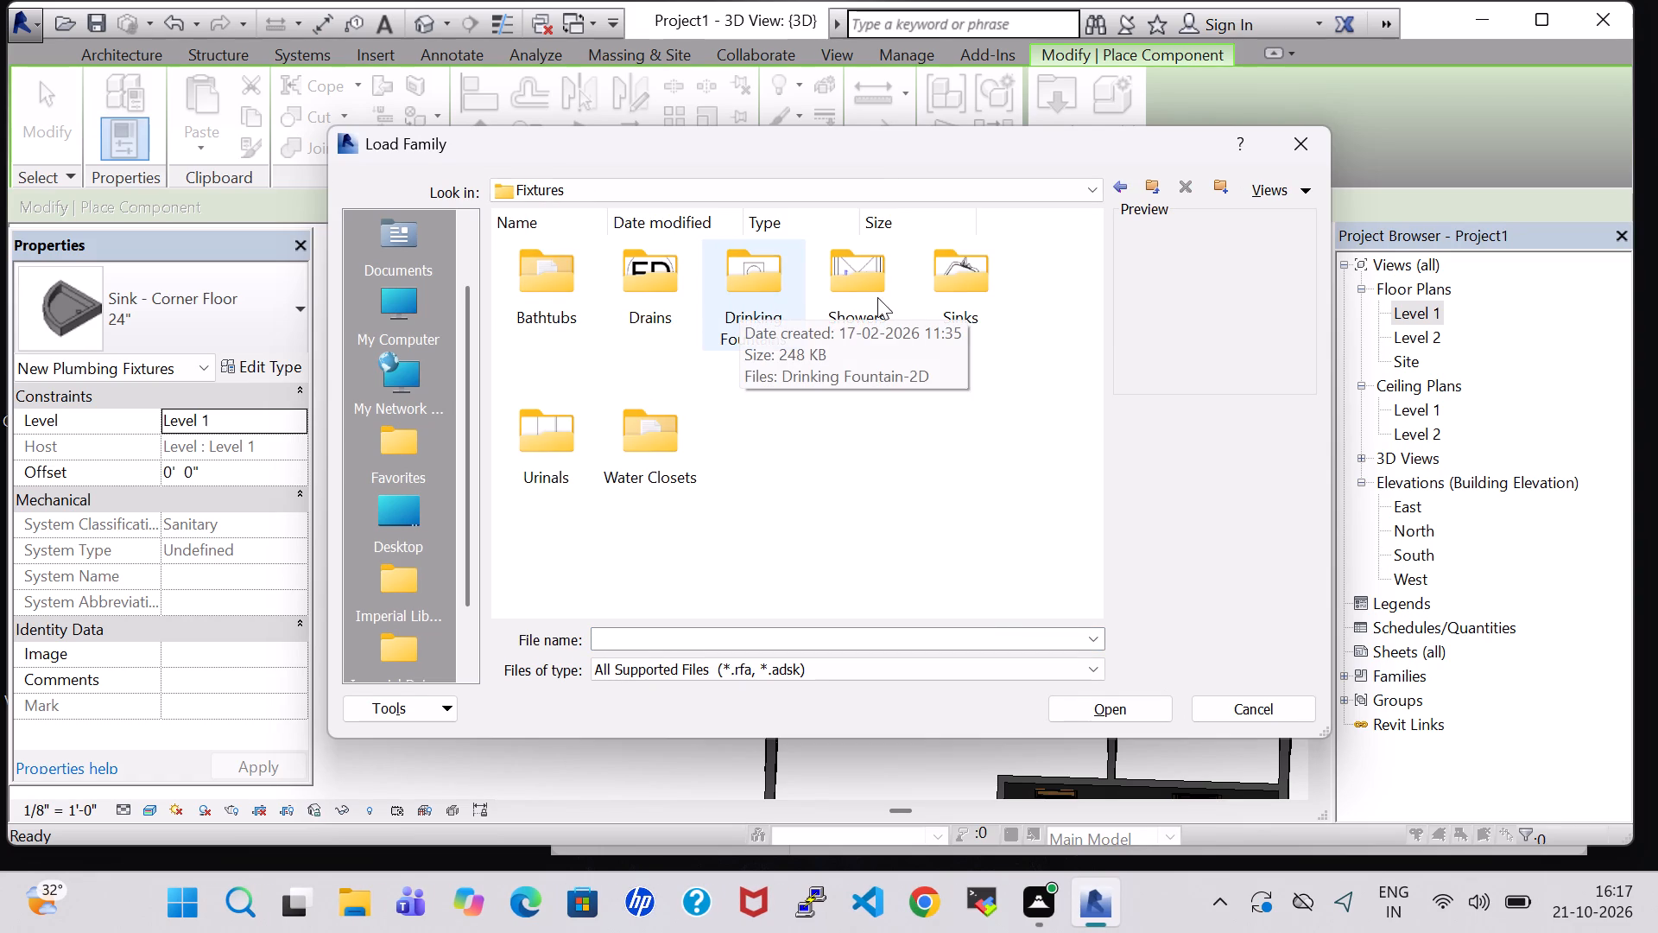
{"action": "left_click", "coordinate": [1128, 184]}
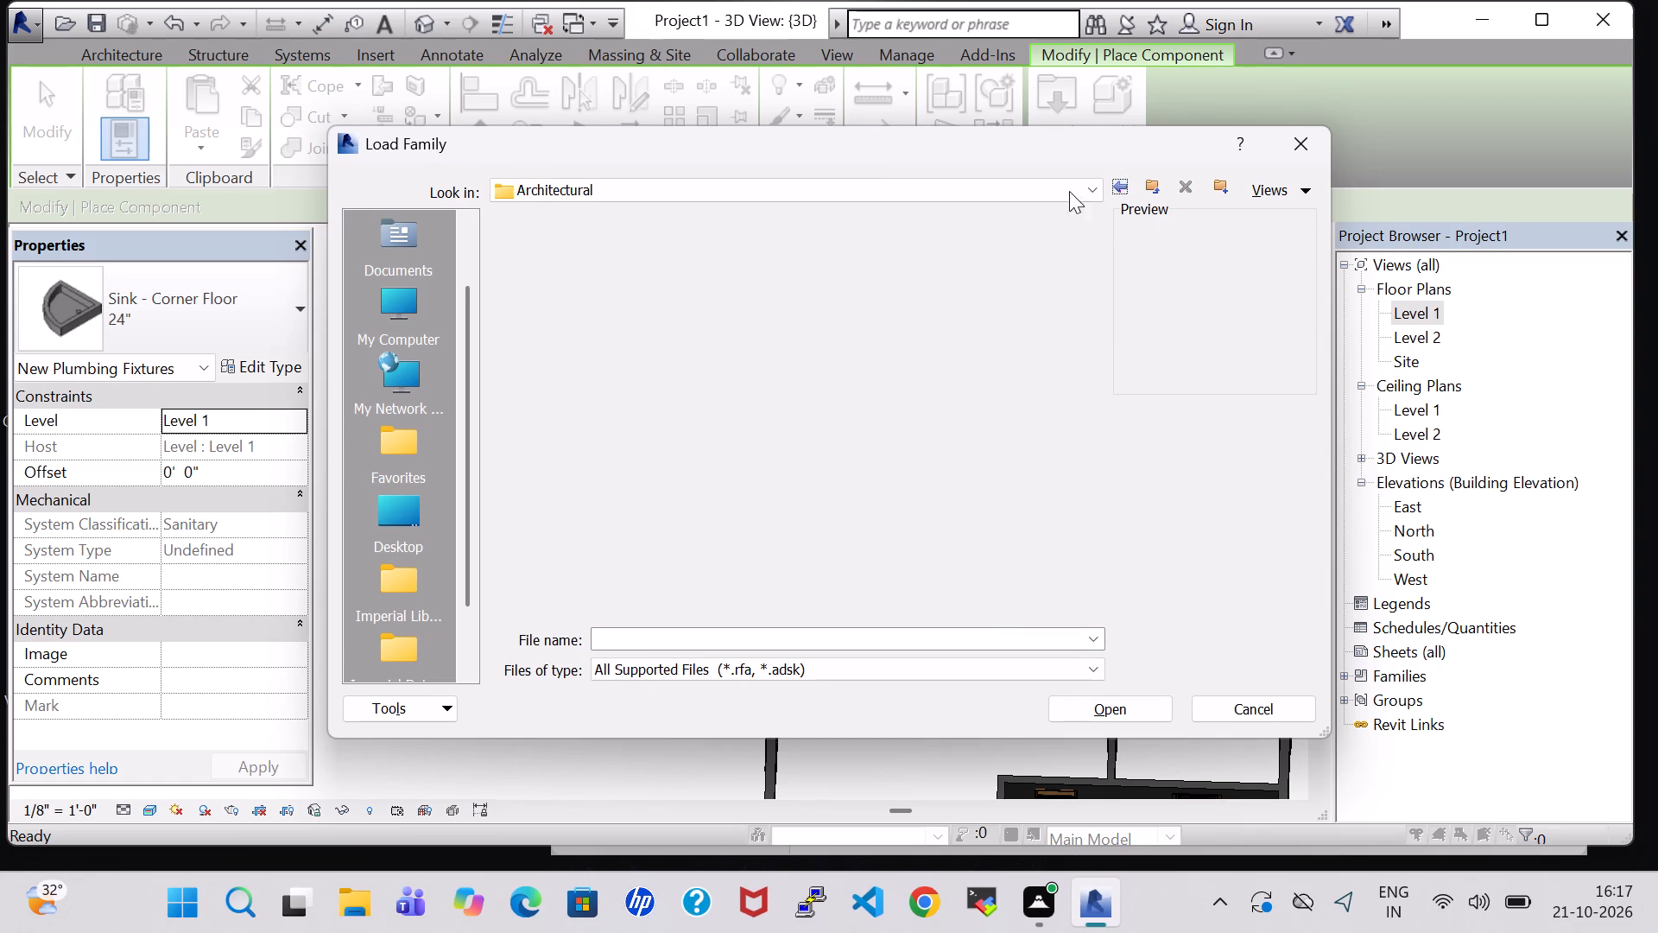
{"action": "left_click", "coordinate": [1119, 185]}
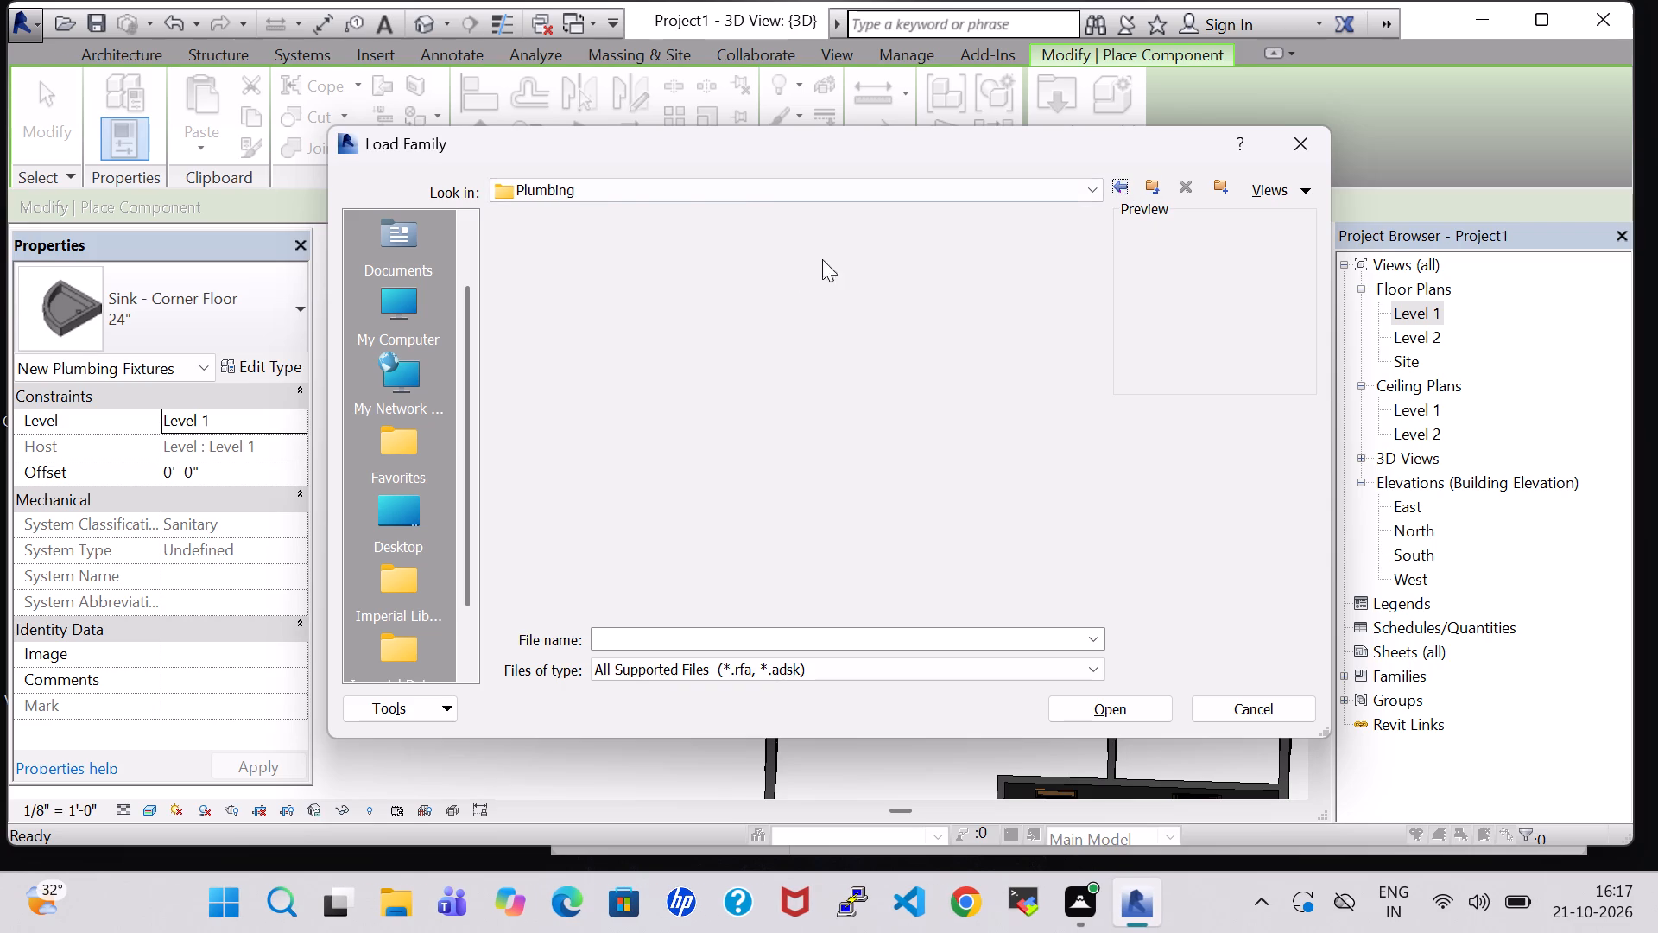
{"action": "double_click", "coordinate": [666, 311]}
{"action": "double_click", "coordinate": [640, 302]}
{"action": "double_click", "coordinate": [871, 301]}
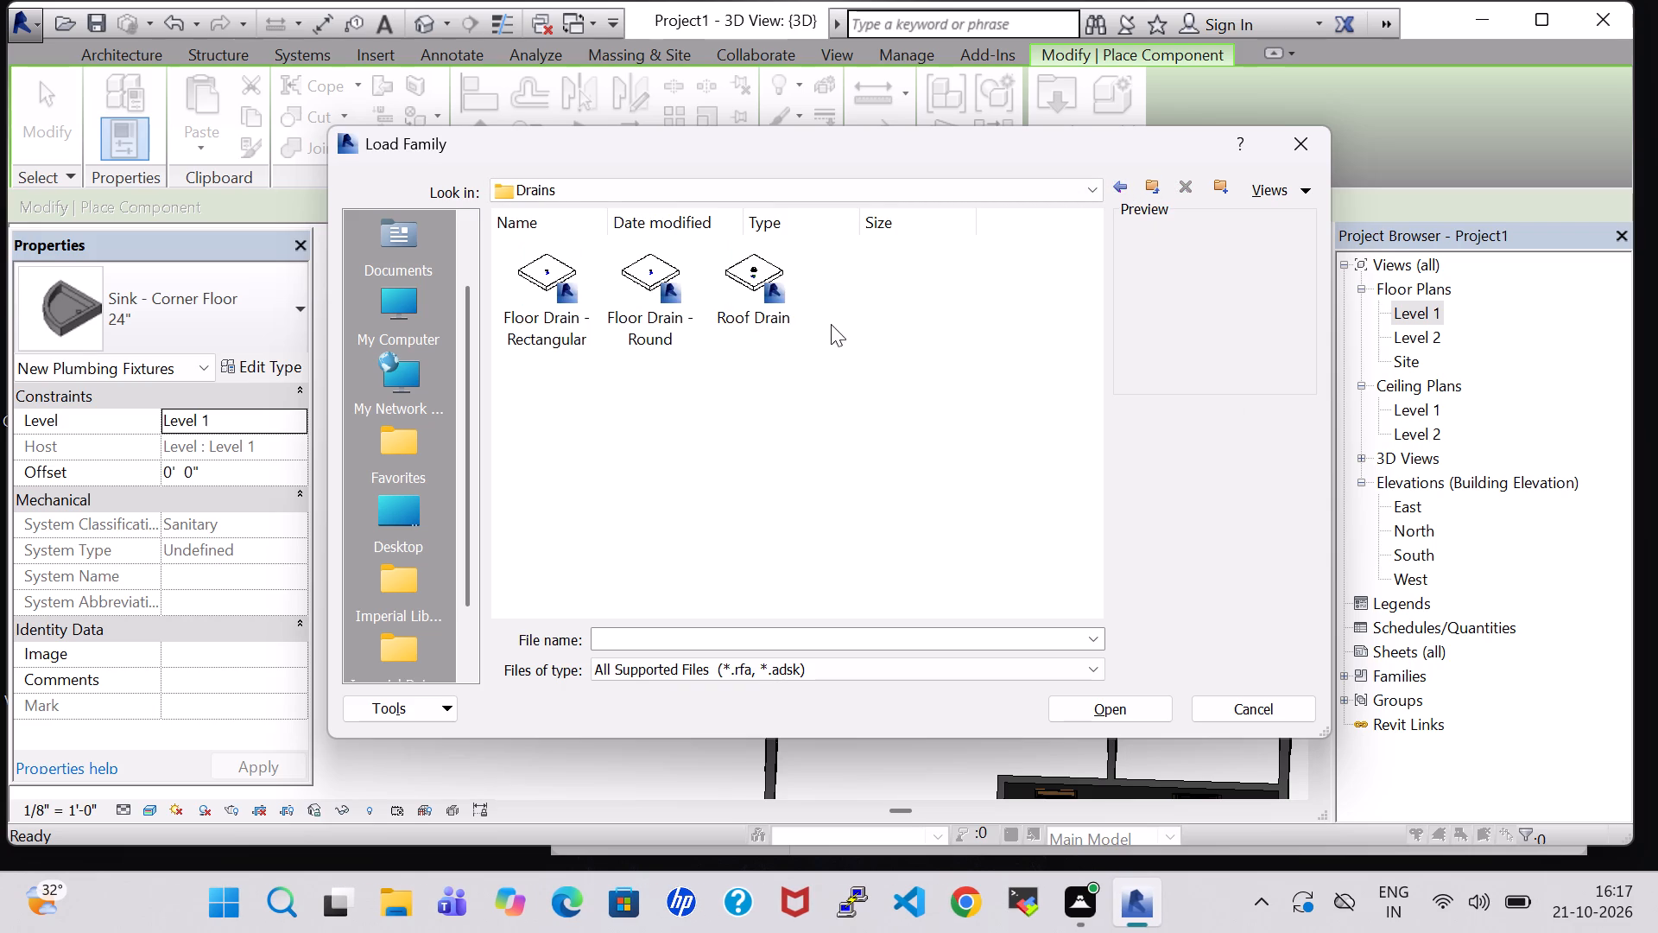
{"action": "left_click", "coordinate": [662, 271]}
{"action": "left_click", "coordinate": [1096, 716]}
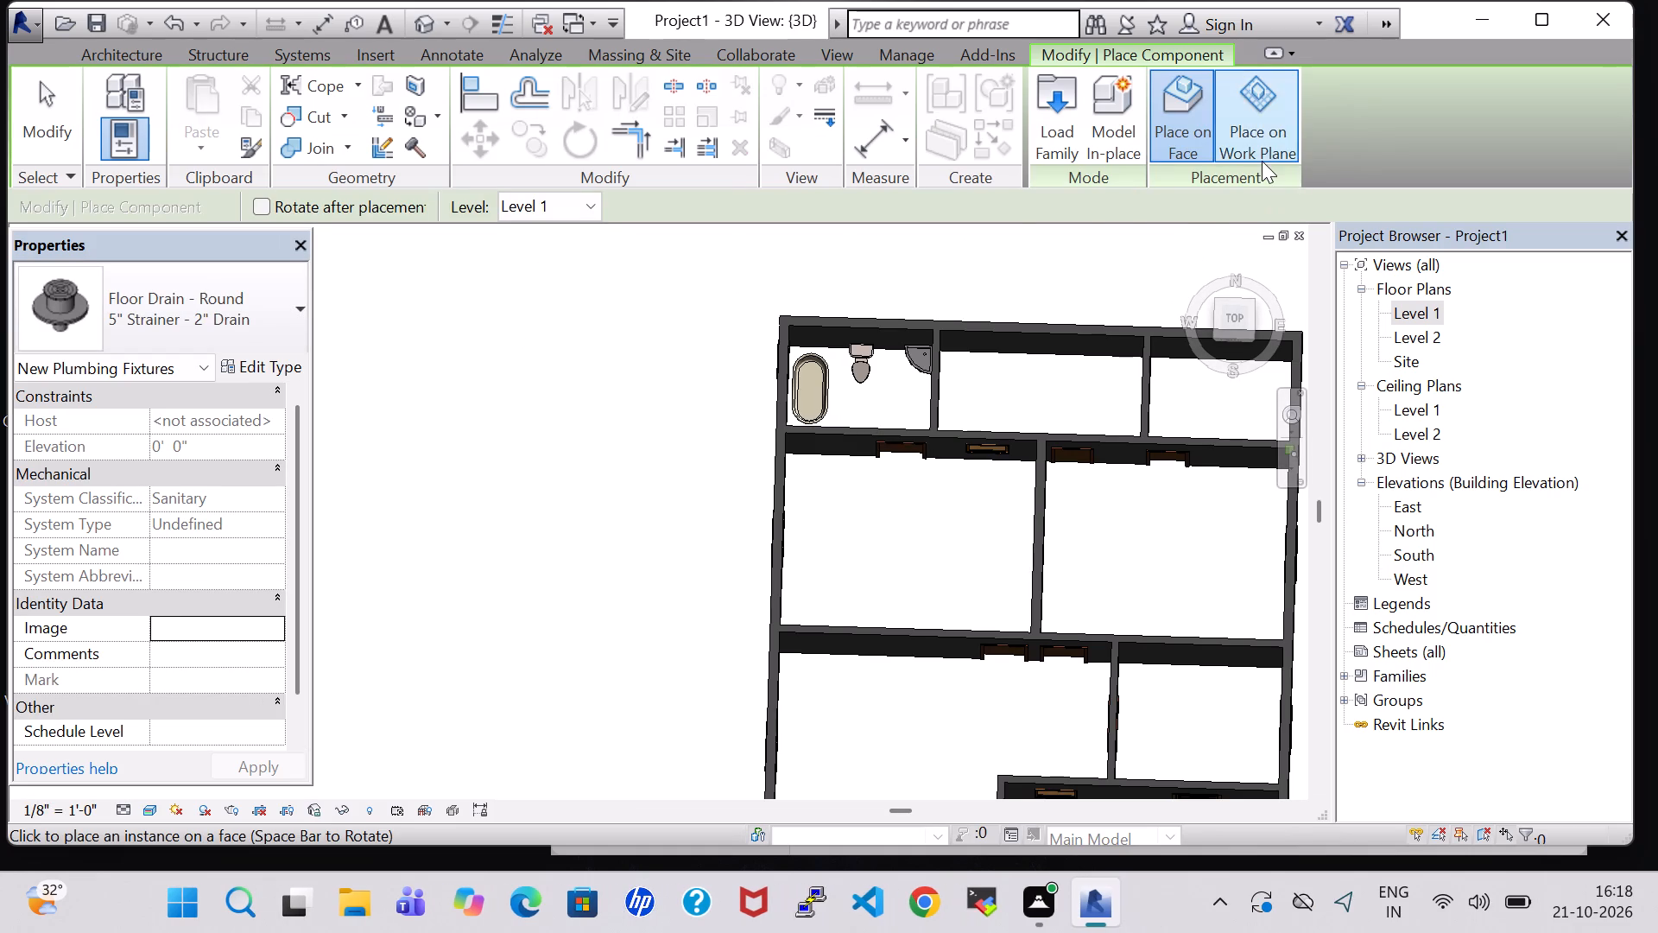
Place the round floor drain with 5" strainer and 2" drain on the Level 1 work plane, beside the tub's end nearest the door wall.
{"action": "left_click", "coordinate": [1262, 161]}
{"action": "middle_click_drag", "start_coordinate": [927, 279], "coordinate": [935, 317], "text": "shift"}
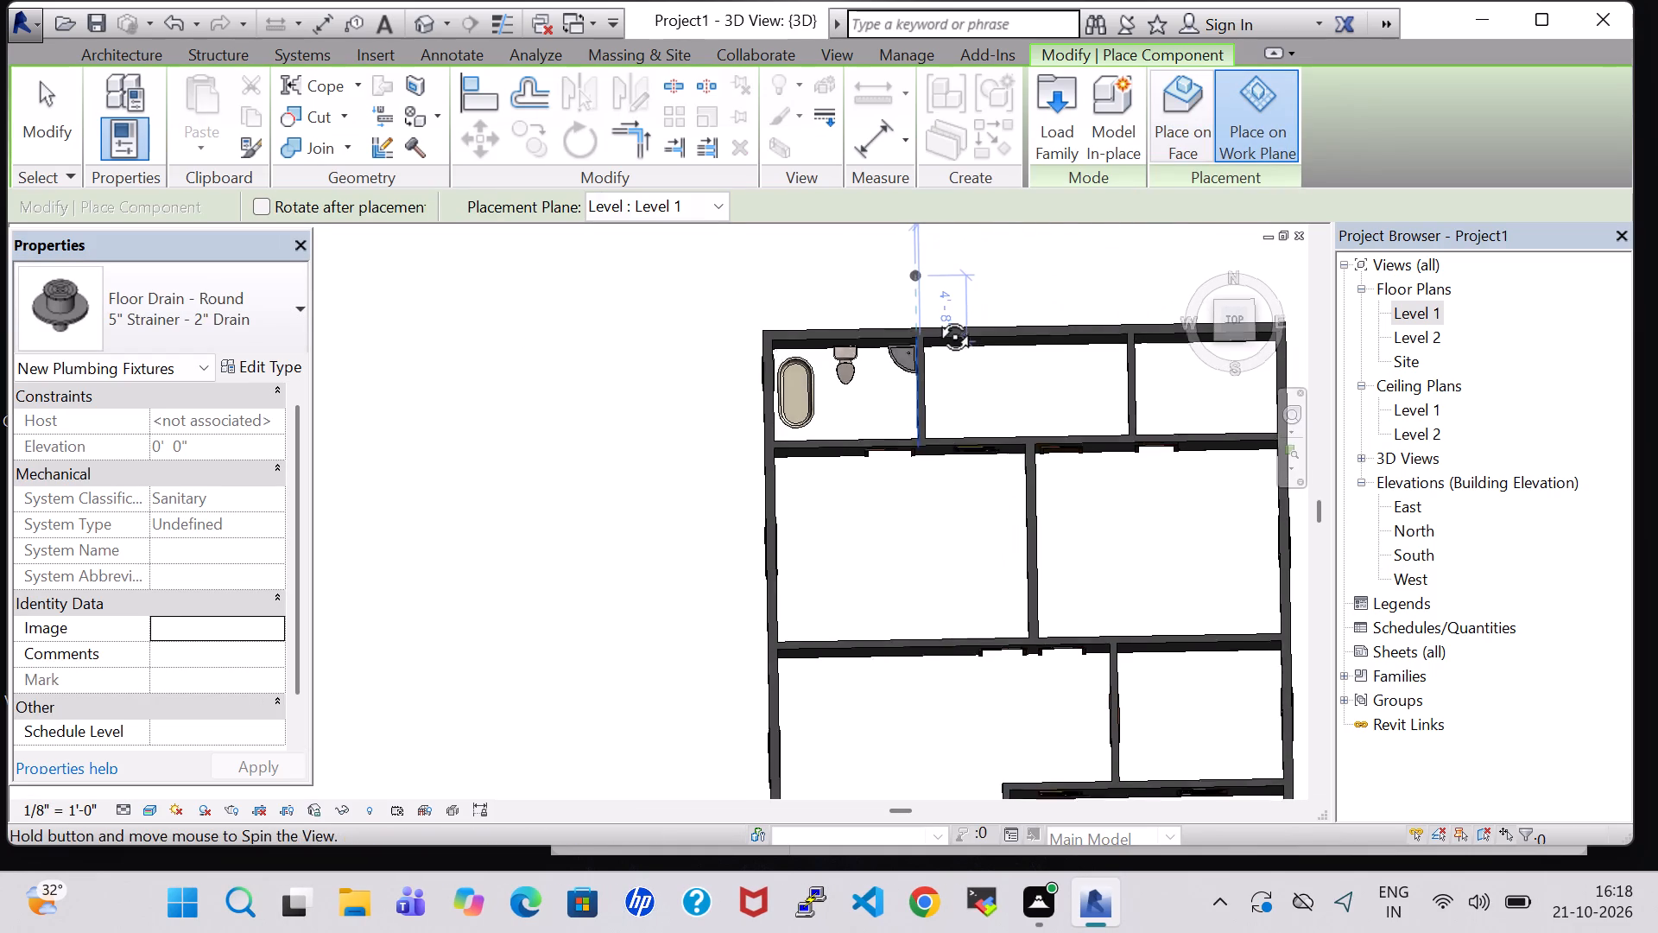
{"action": "middle_click_drag", "start_coordinate": [935, 317], "coordinate": [935, 320], "text": "shift"}
{"action": "scroll", "coordinate": [845, 423], "scroll_direction": "up", "scroll_amount": 12}
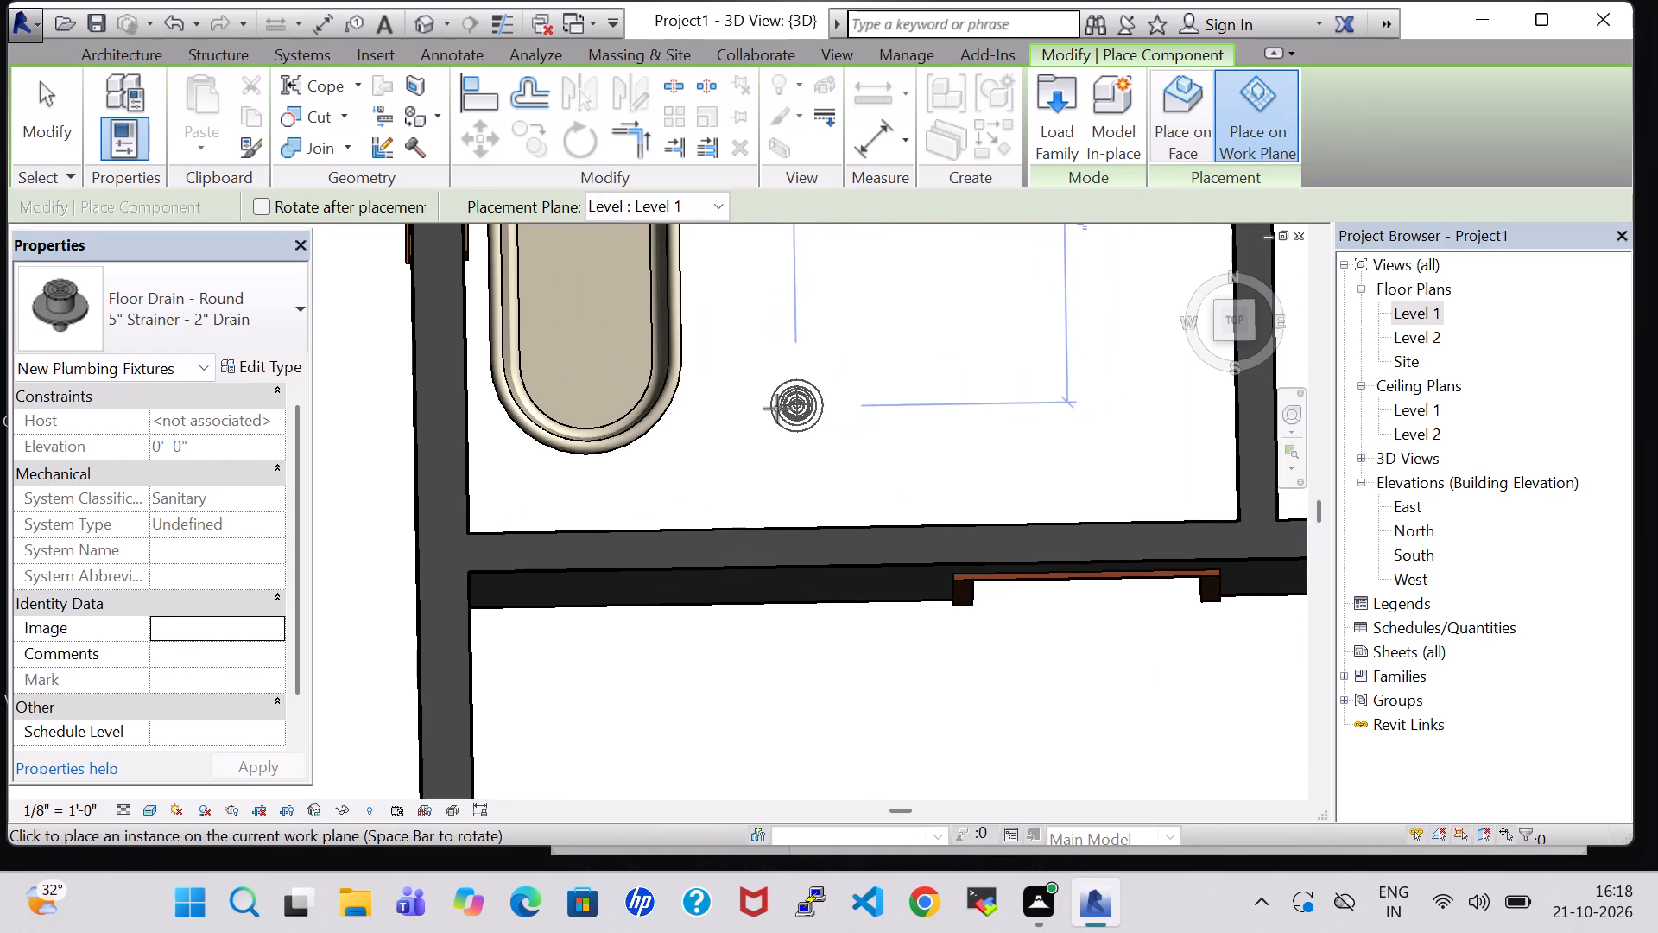
{"action": "left_click", "coordinate": [745, 455]}
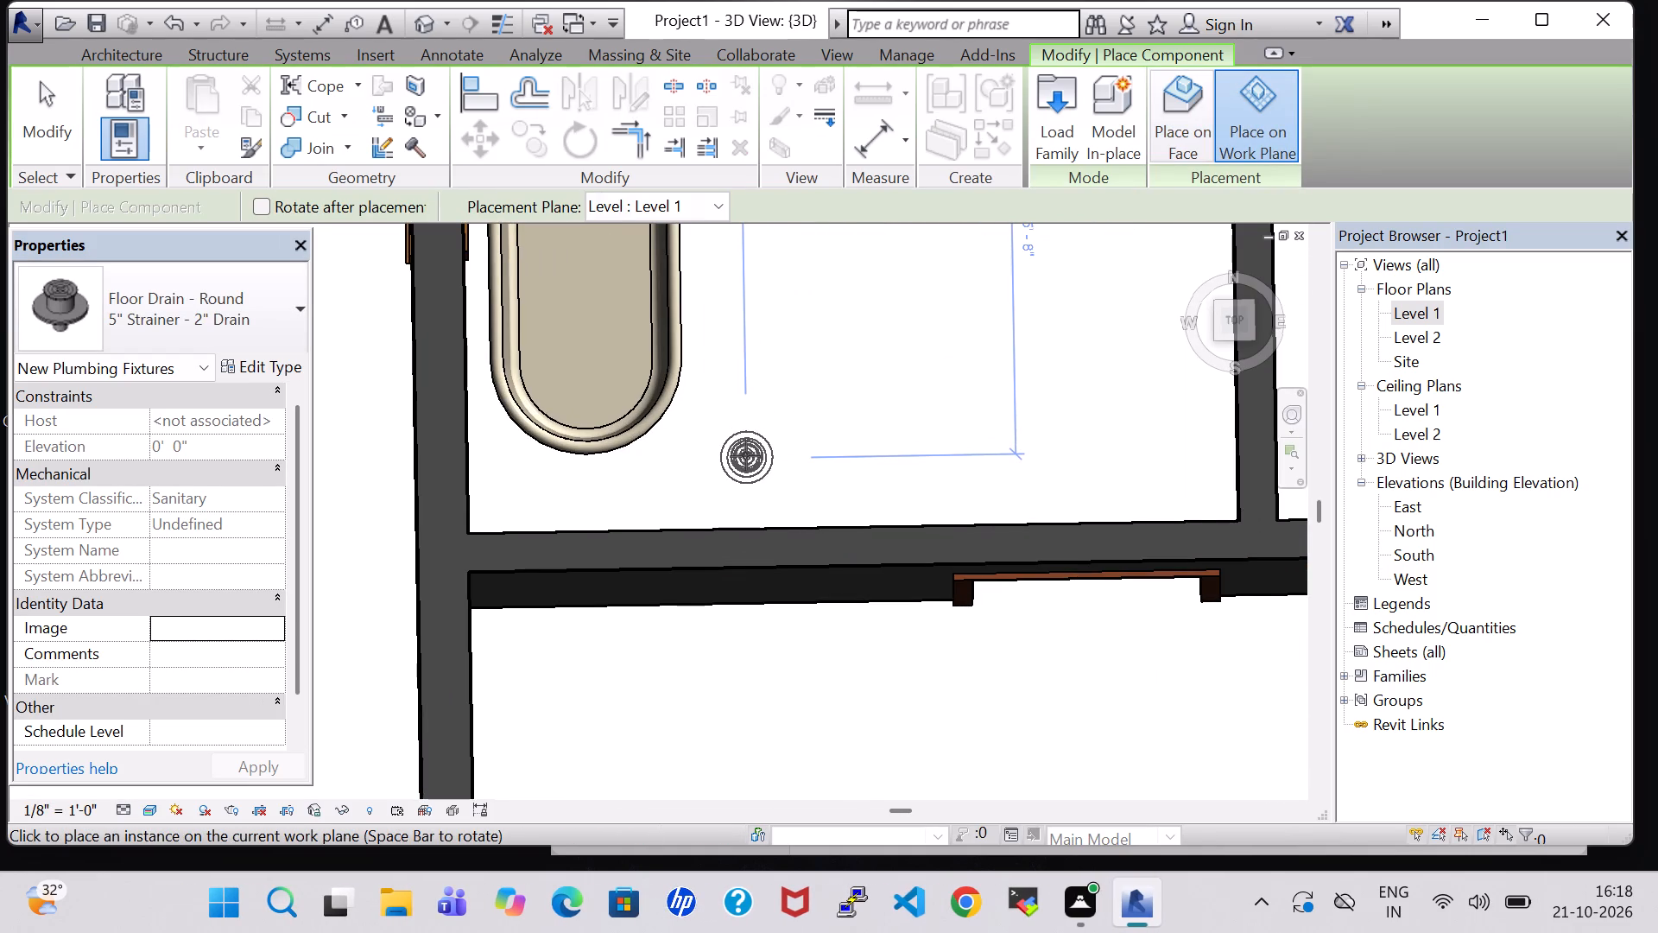
{"action": "key", "text": "Escape"}
{"action": "key", "text": "Escape"}
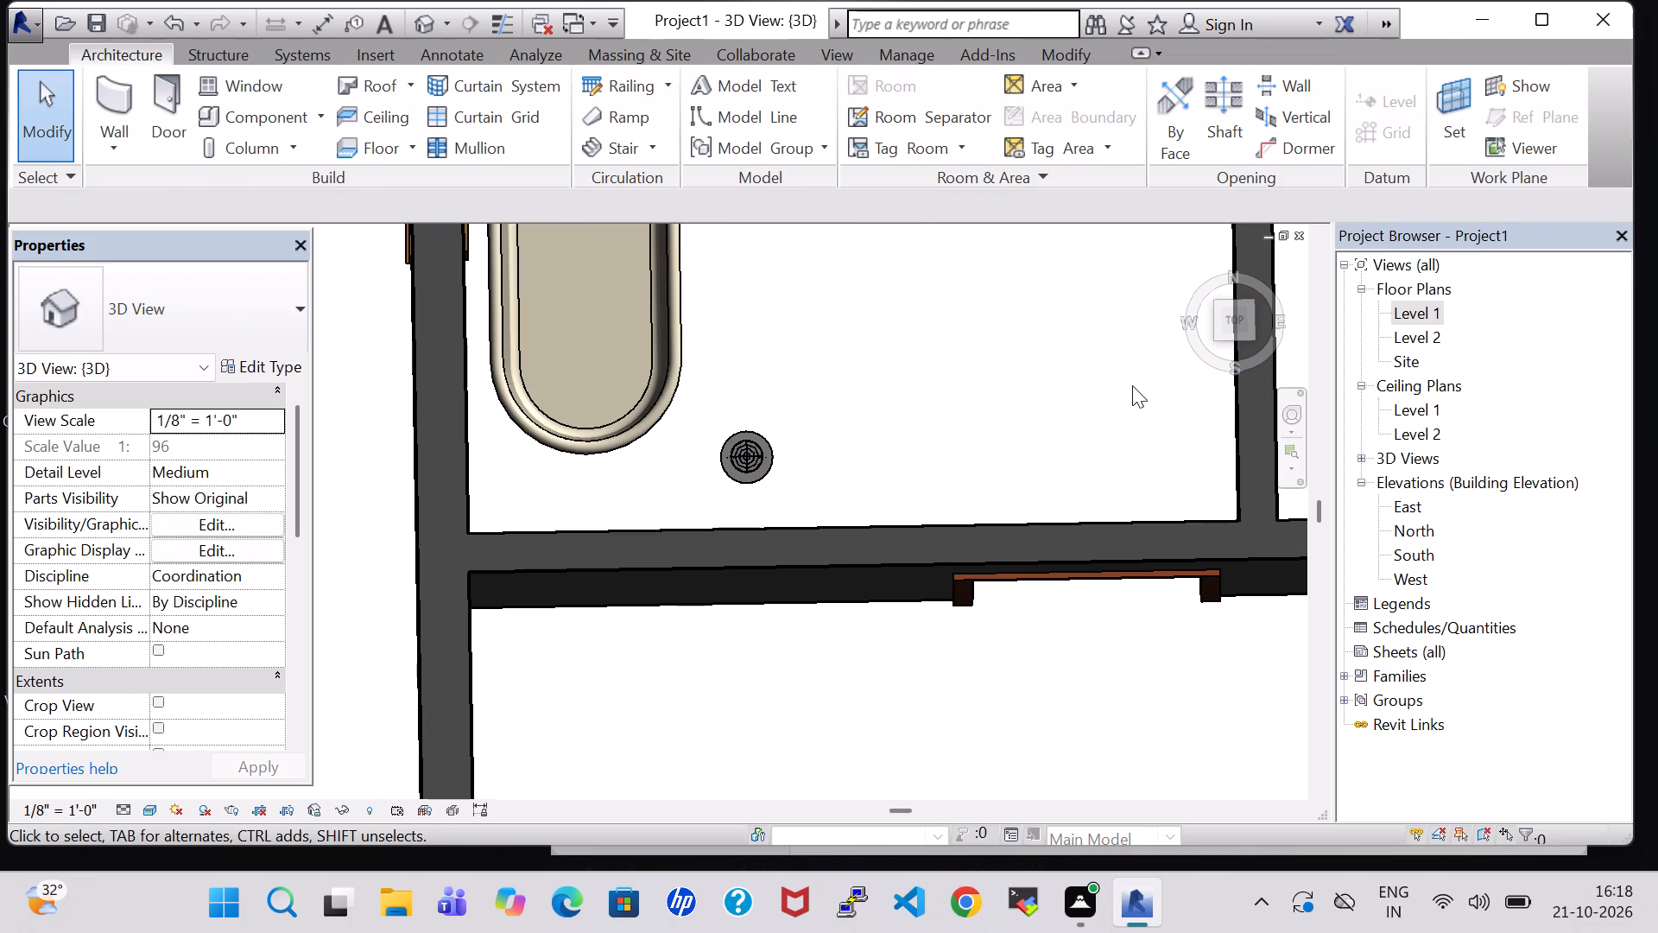
Return to the Level 1 floor plan.
{"action": "scroll", "coordinate": [1132, 385], "scroll_direction": "down", "scroll_amount": 7}
{"action": "middle_click_drag", "start_coordinate": [1066, 325], "coordinate": [1035, 332]}
{"action": "double_click", "coordinate": [1414, 309]}
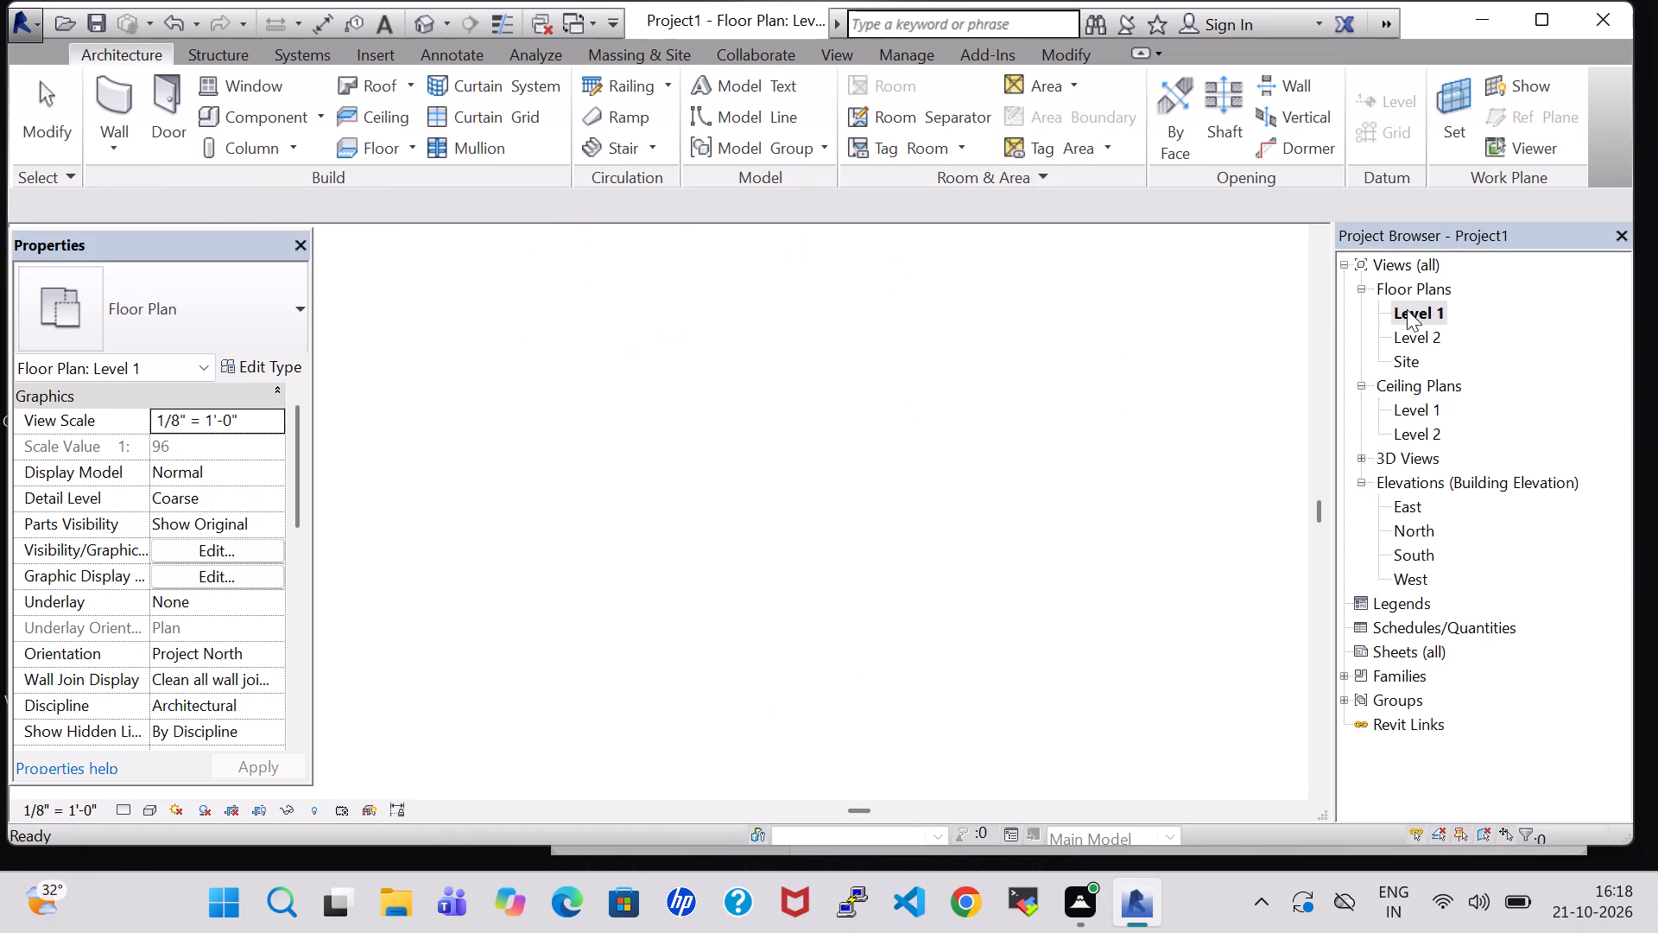
{"action": "scroll", "coordinate": [1108, 372], "scroll_direction": "down", "scroll_amount": 3}
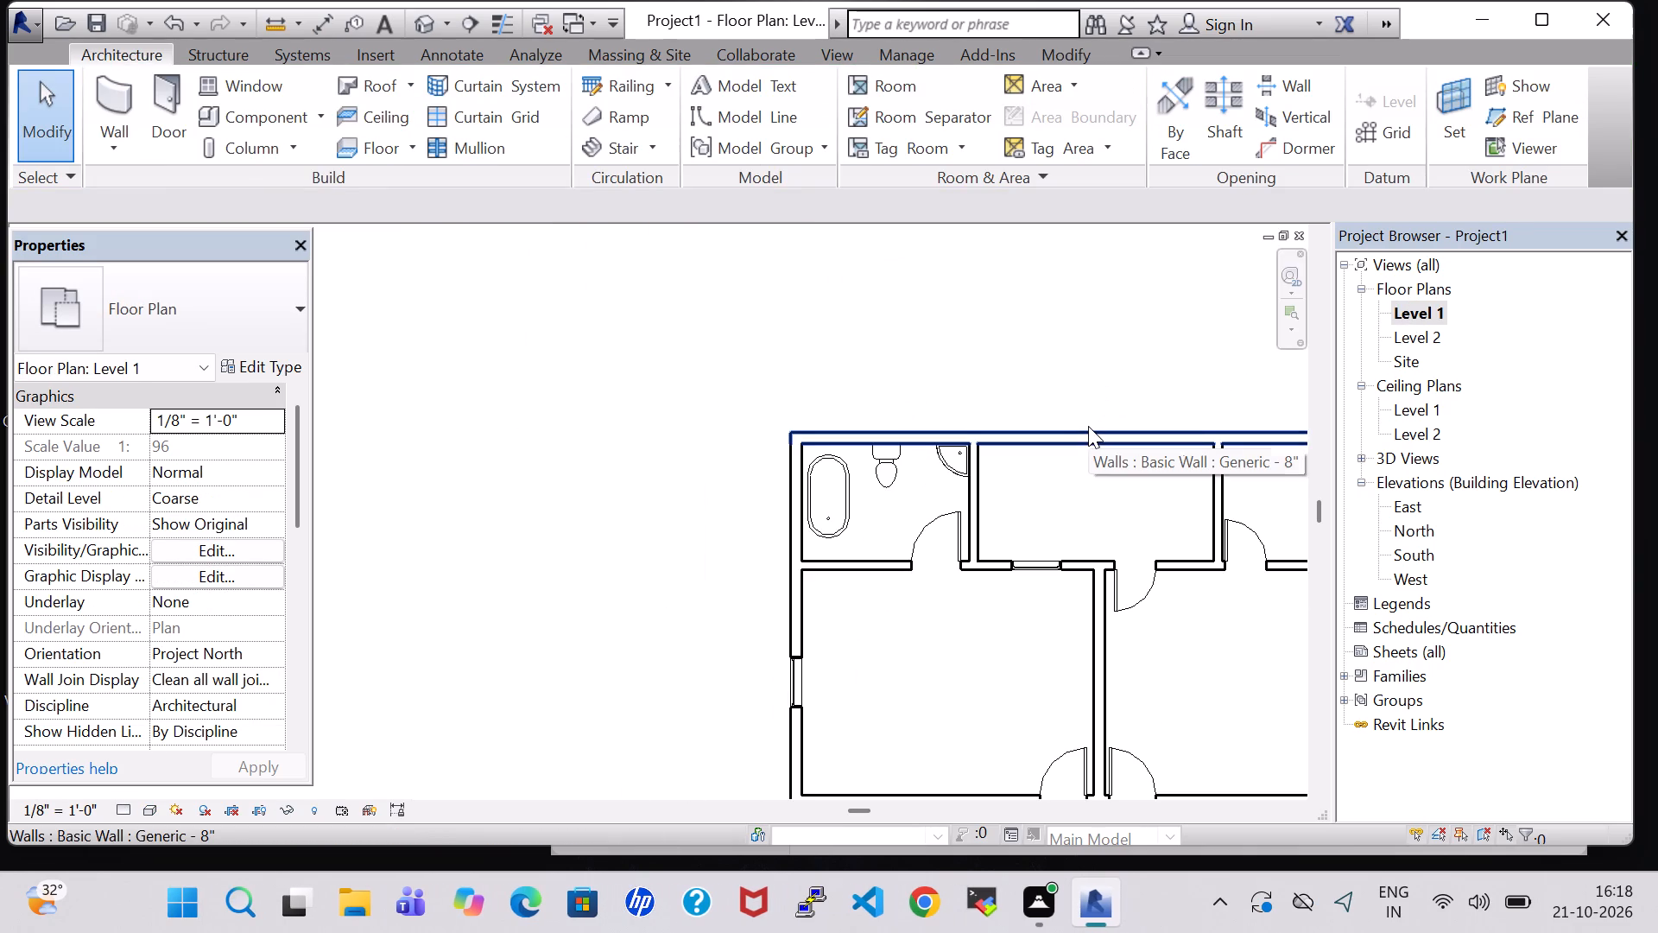
Split the north exterior wall with a 0' 1" joint gap at both partitions of the middle room beside the bathroom.
{"action": "middle_click_drag", "start_coordinate": [1085, 391], "coordinate": [837, 326]}
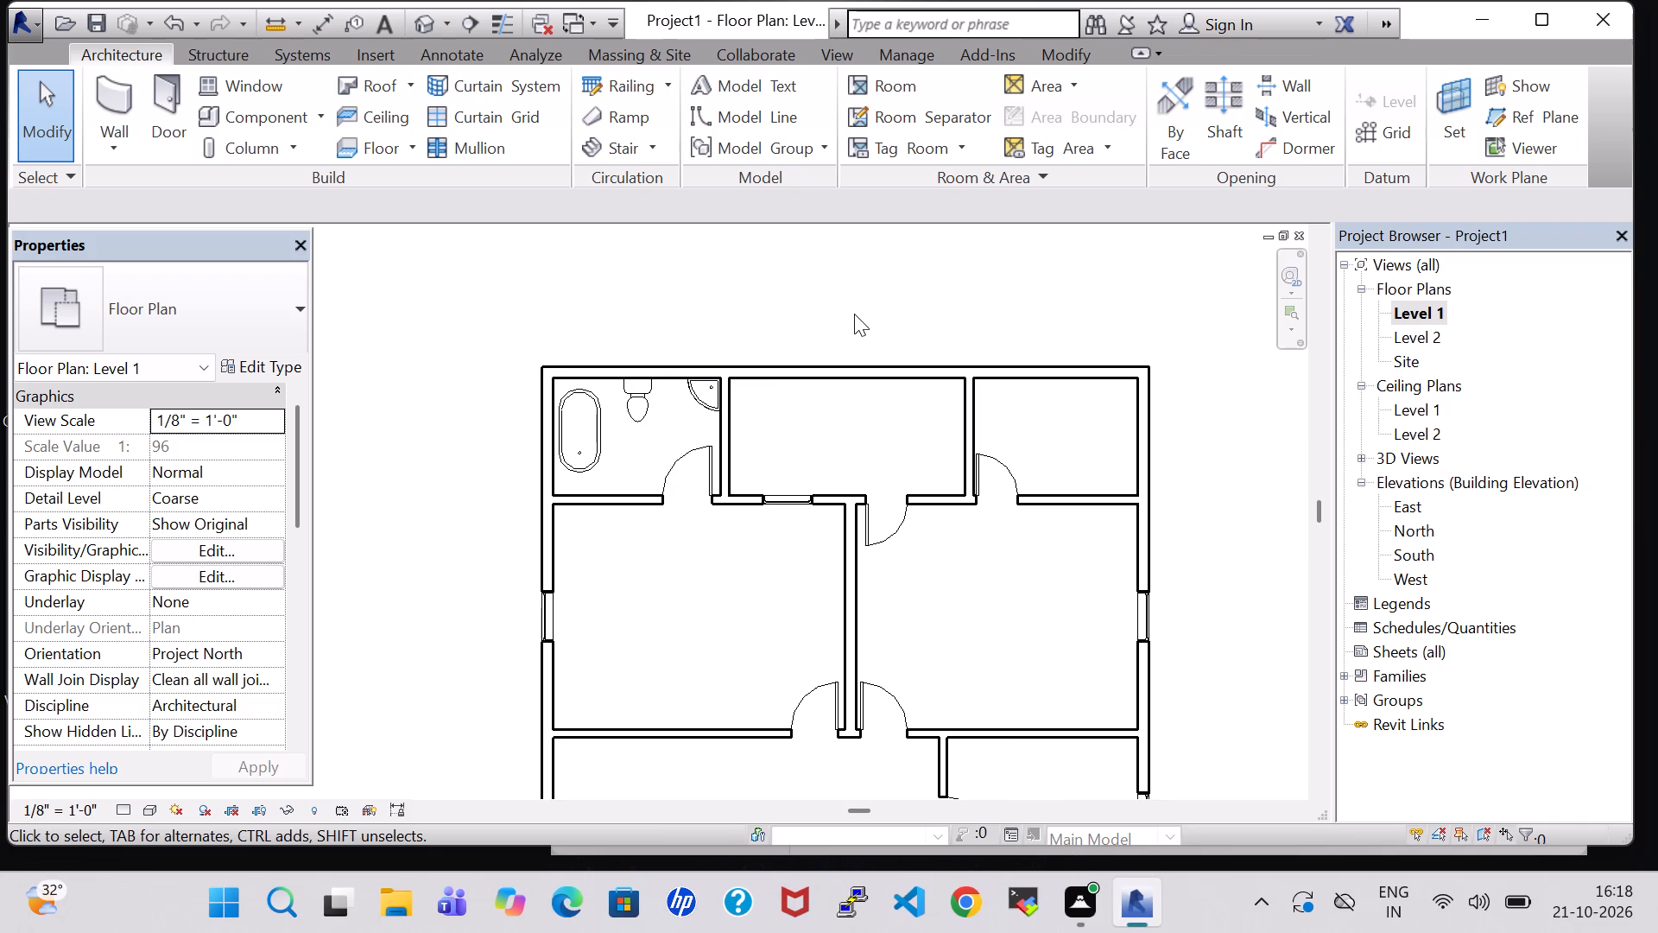
{"action": "left_click", "coordinate": [1042, 63]}
{"action": "left_click", "coordinate": [704, 79]}
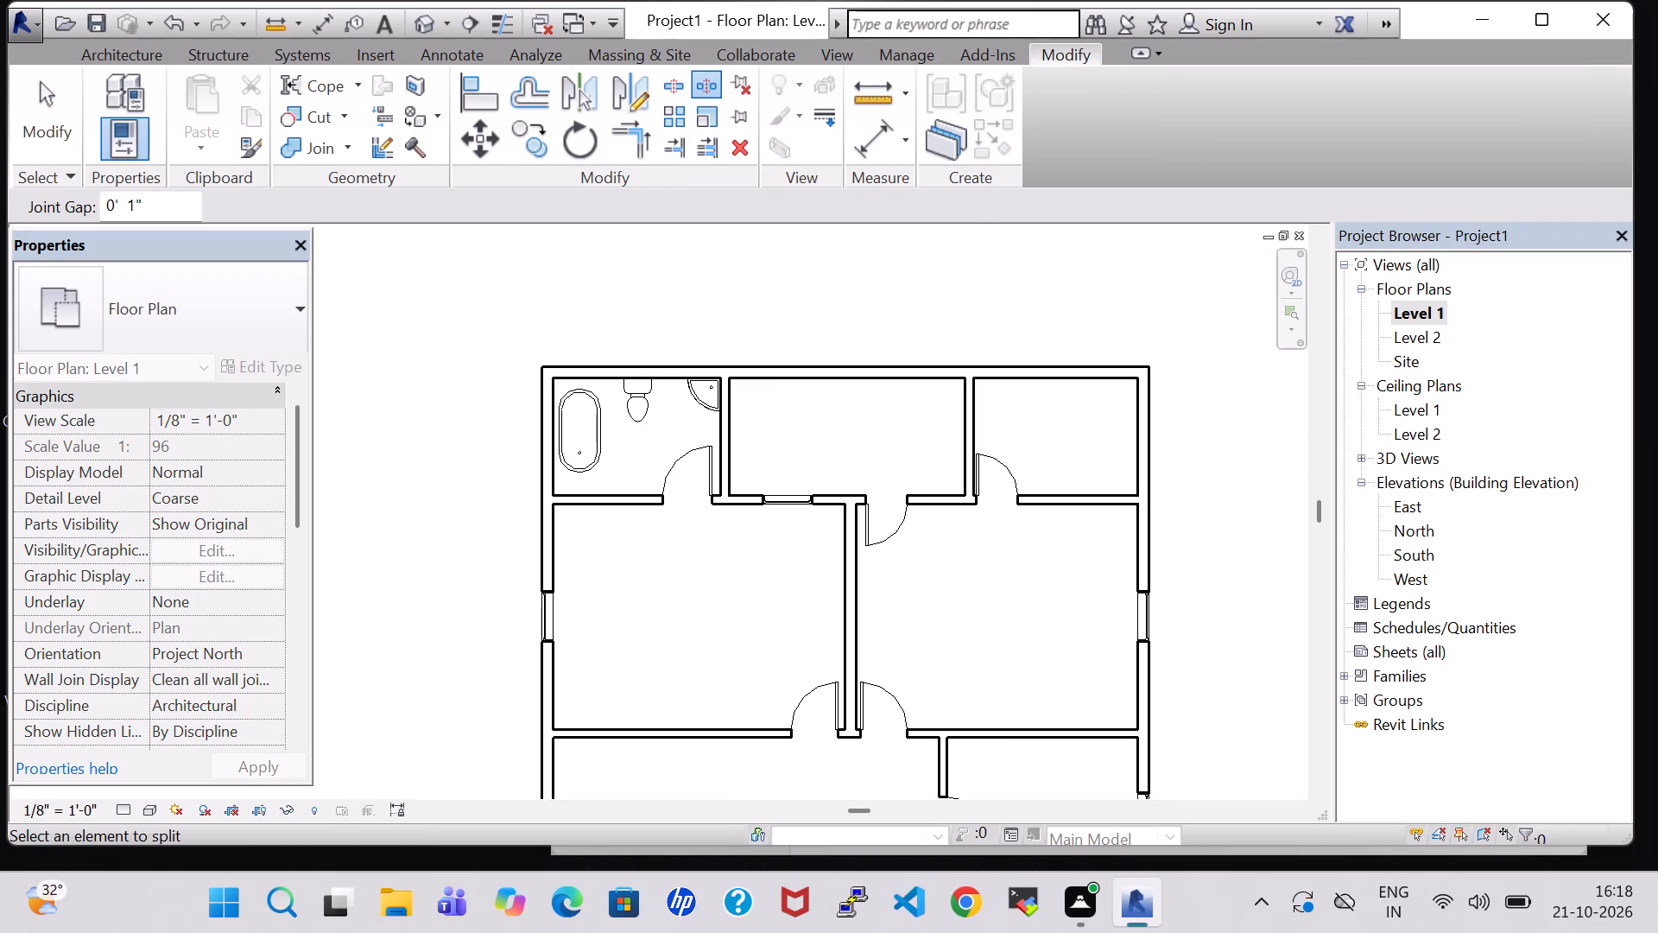
{"action": "left_click", "coordinate": [965, 374]}
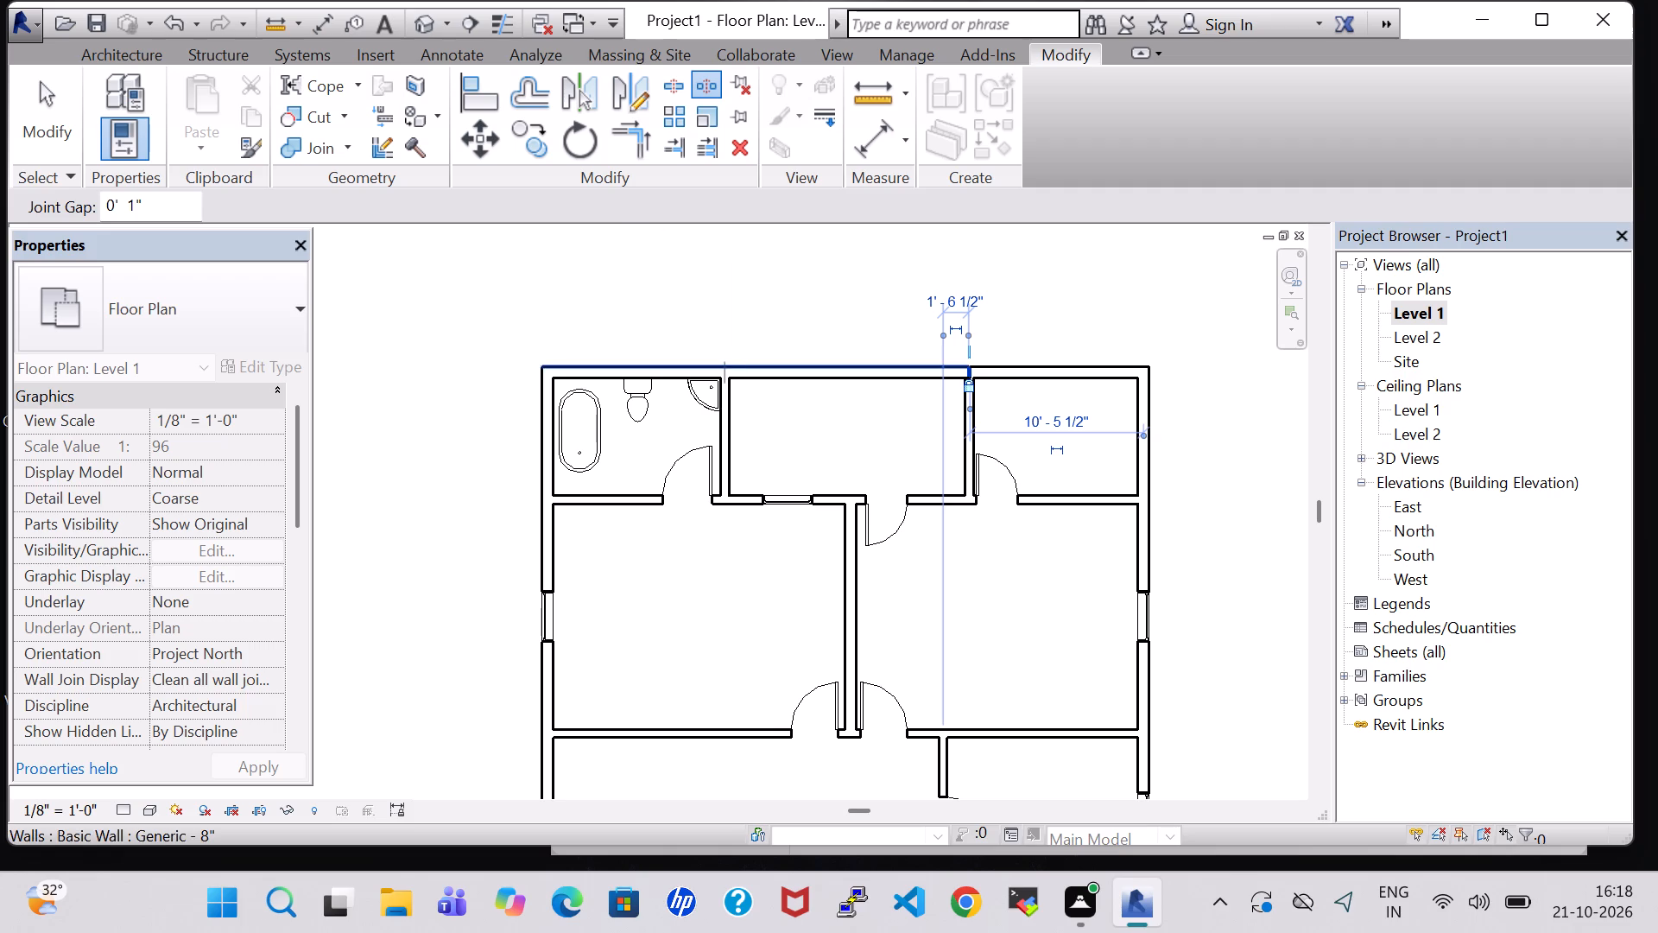
{"action": "left_click", "coordinate": [725, 362]}
{"action": "key", "text": "Escape"}
{"action": "key", "text": "Escape"}
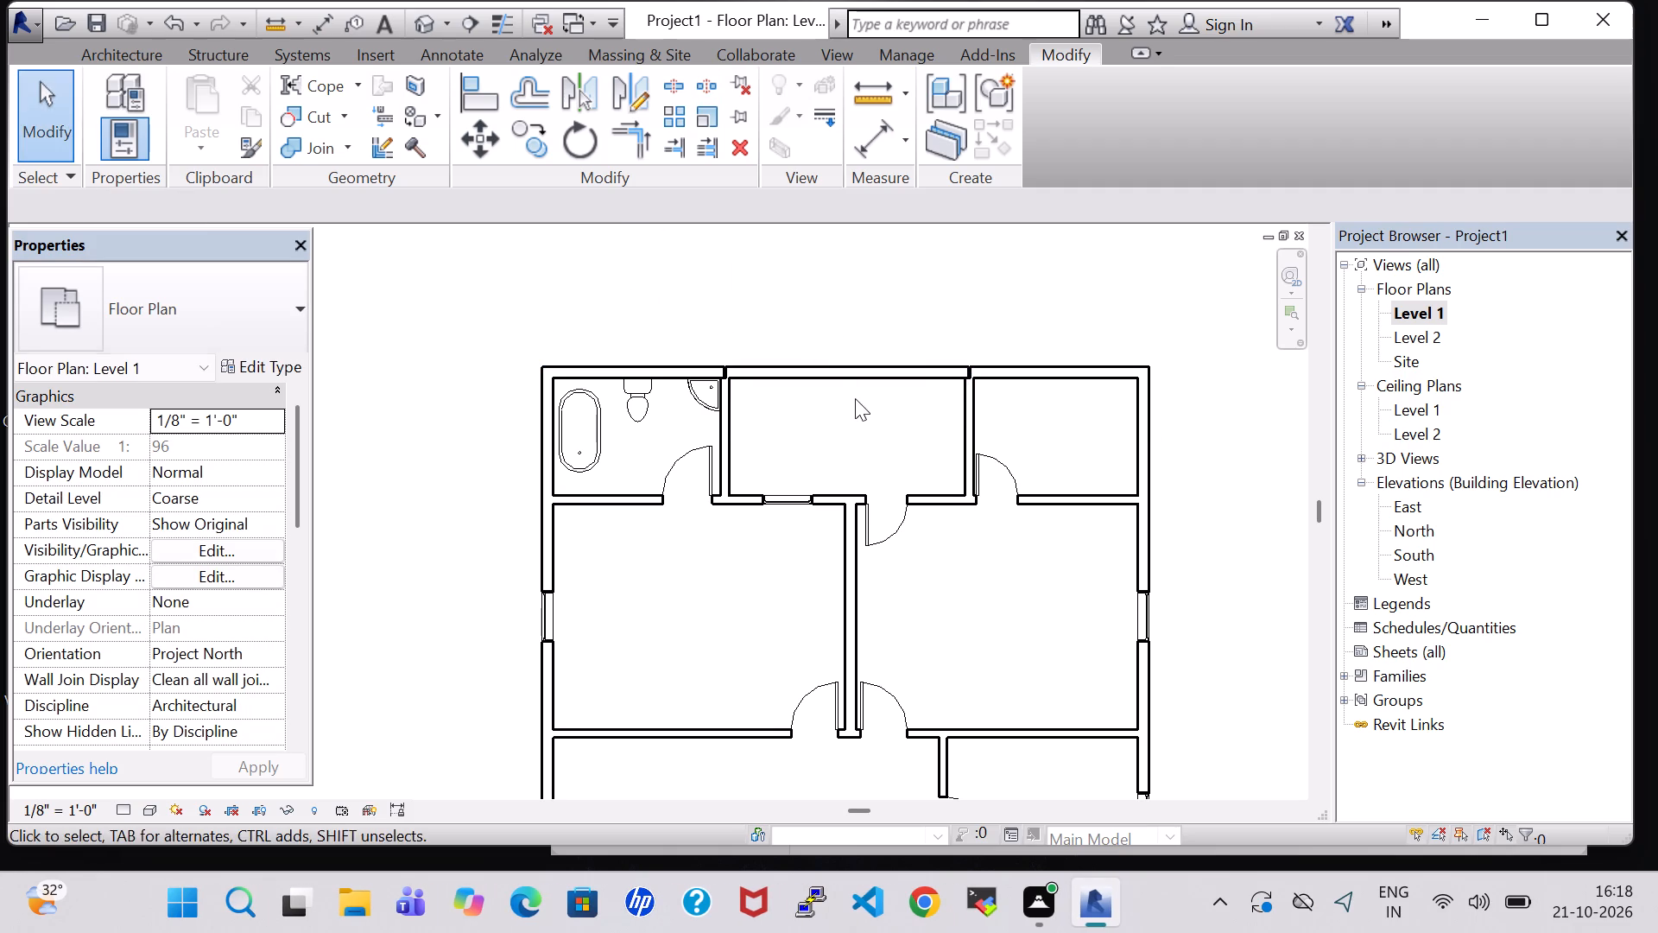
Set the unconnected height of the exterior wall segment along the middle room to 5'.
{"action": "left_click", "coordinate": [841, 372]}
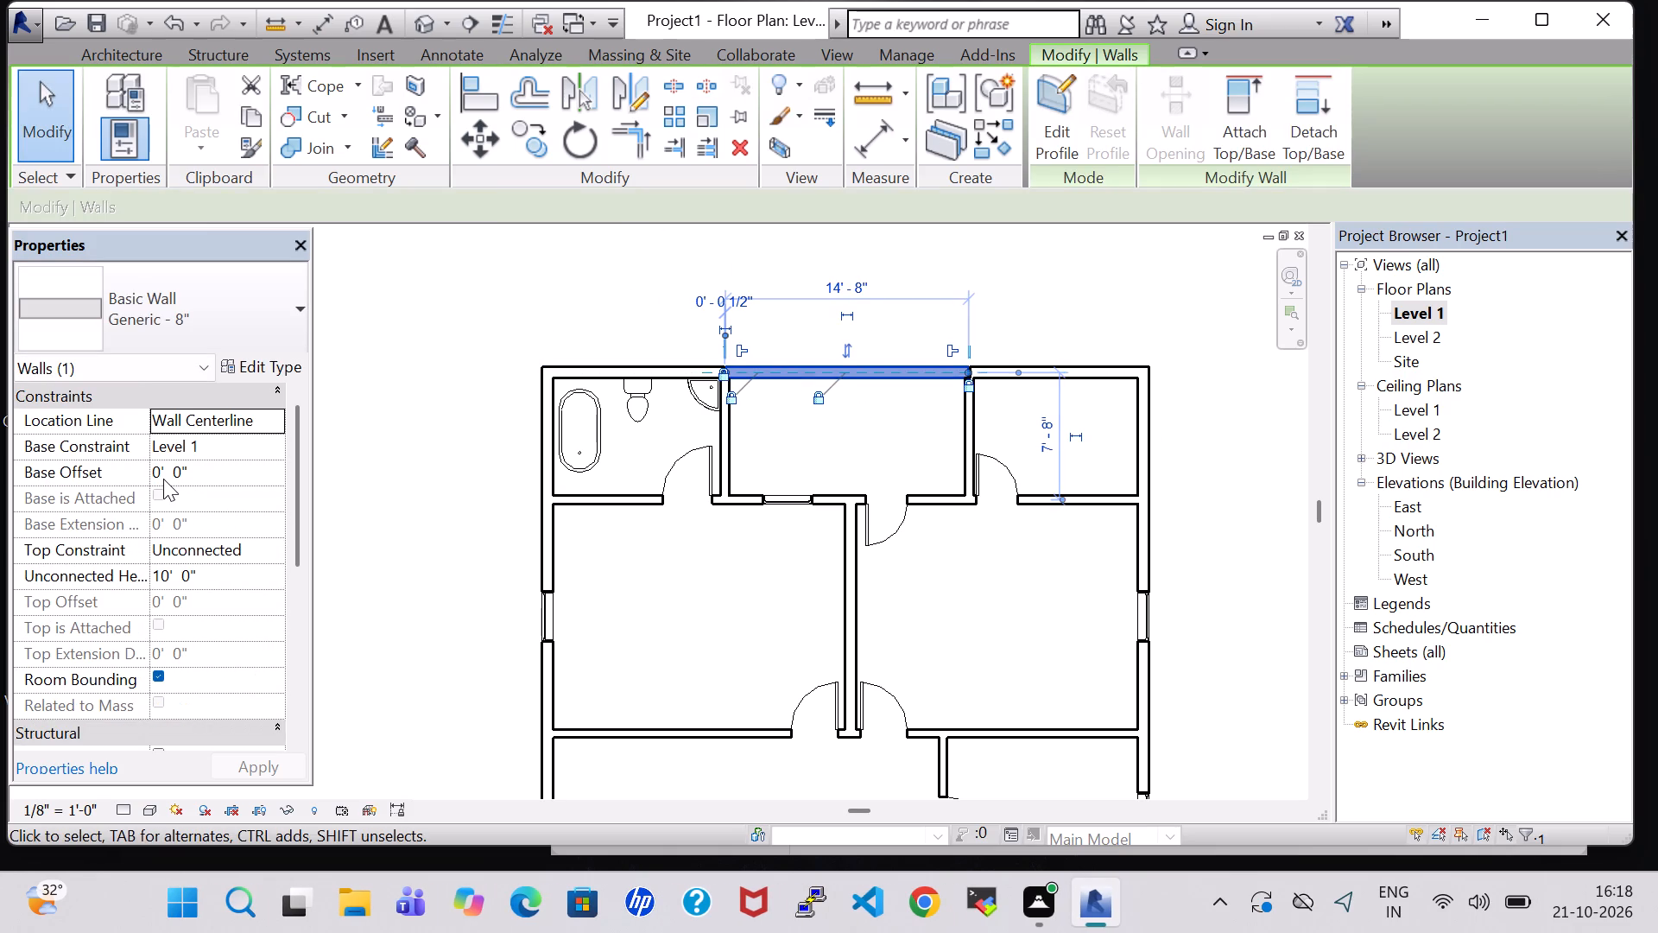
{"action": "left_click", "coordinate": [169, 581]}
{"action": "key", "text": "BackSpace"}
{"action": "key", "text": "BackSpace"}
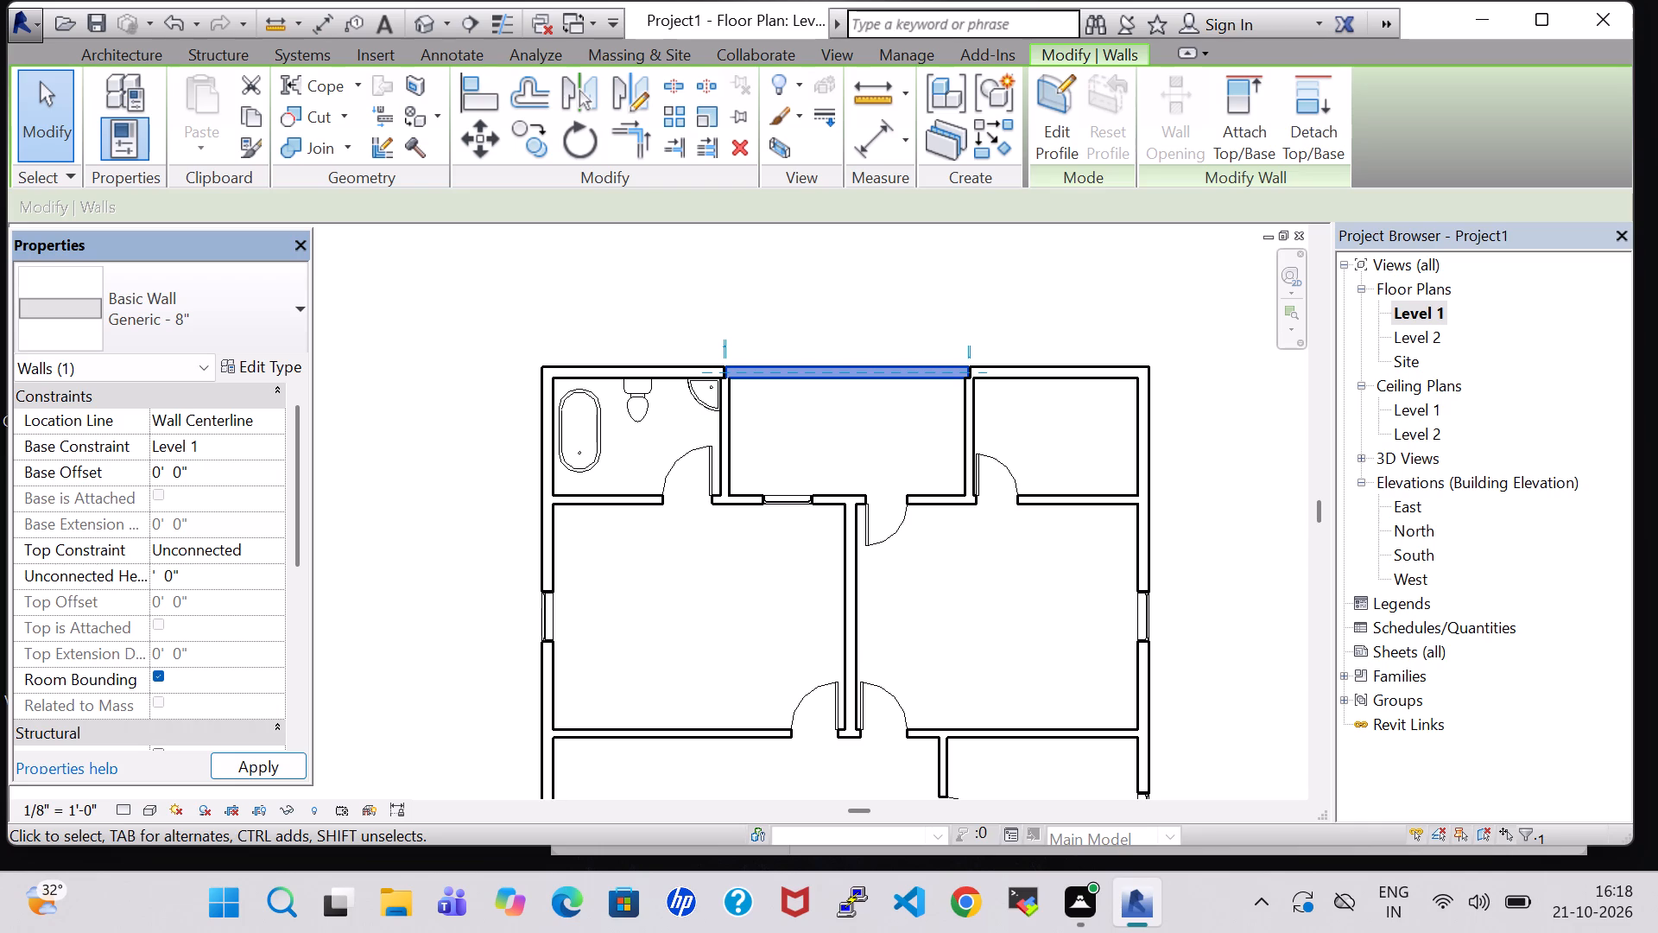
{"action": "key", "text": "5"}
{"action": "left_click", "coordinate": [270, 775]}
{"action": "left_click", "coordinate": [433, 587]}
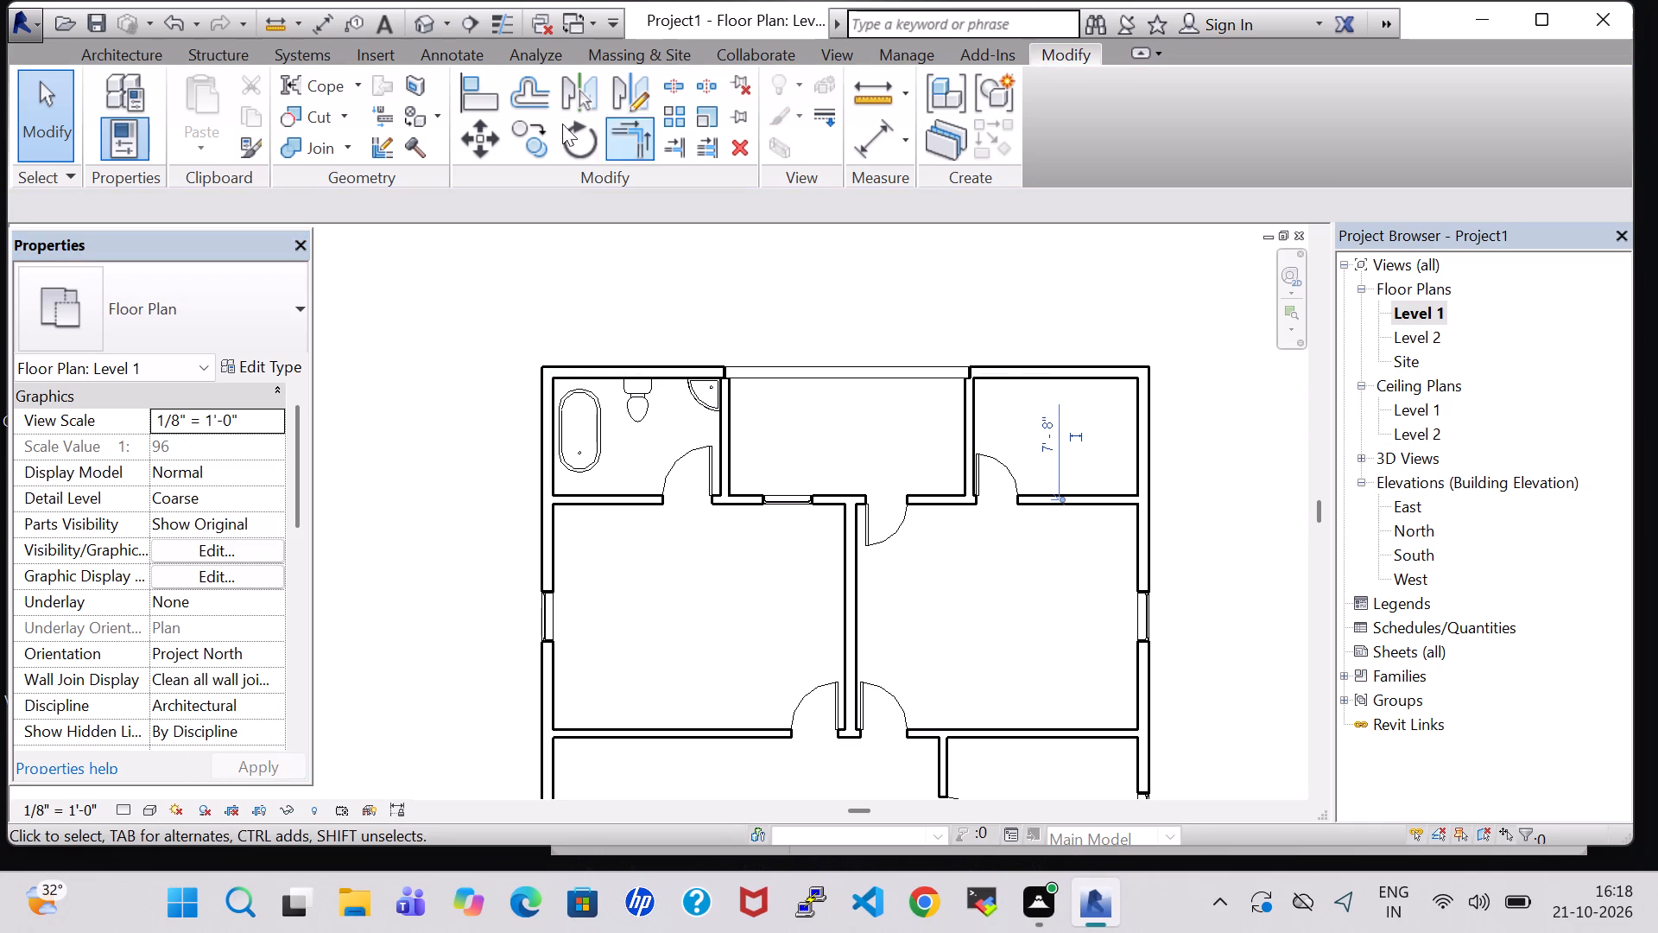
Place a tagged room in the corner bathroom.
{"action": "left_click", "coordinate": [130, 58]}
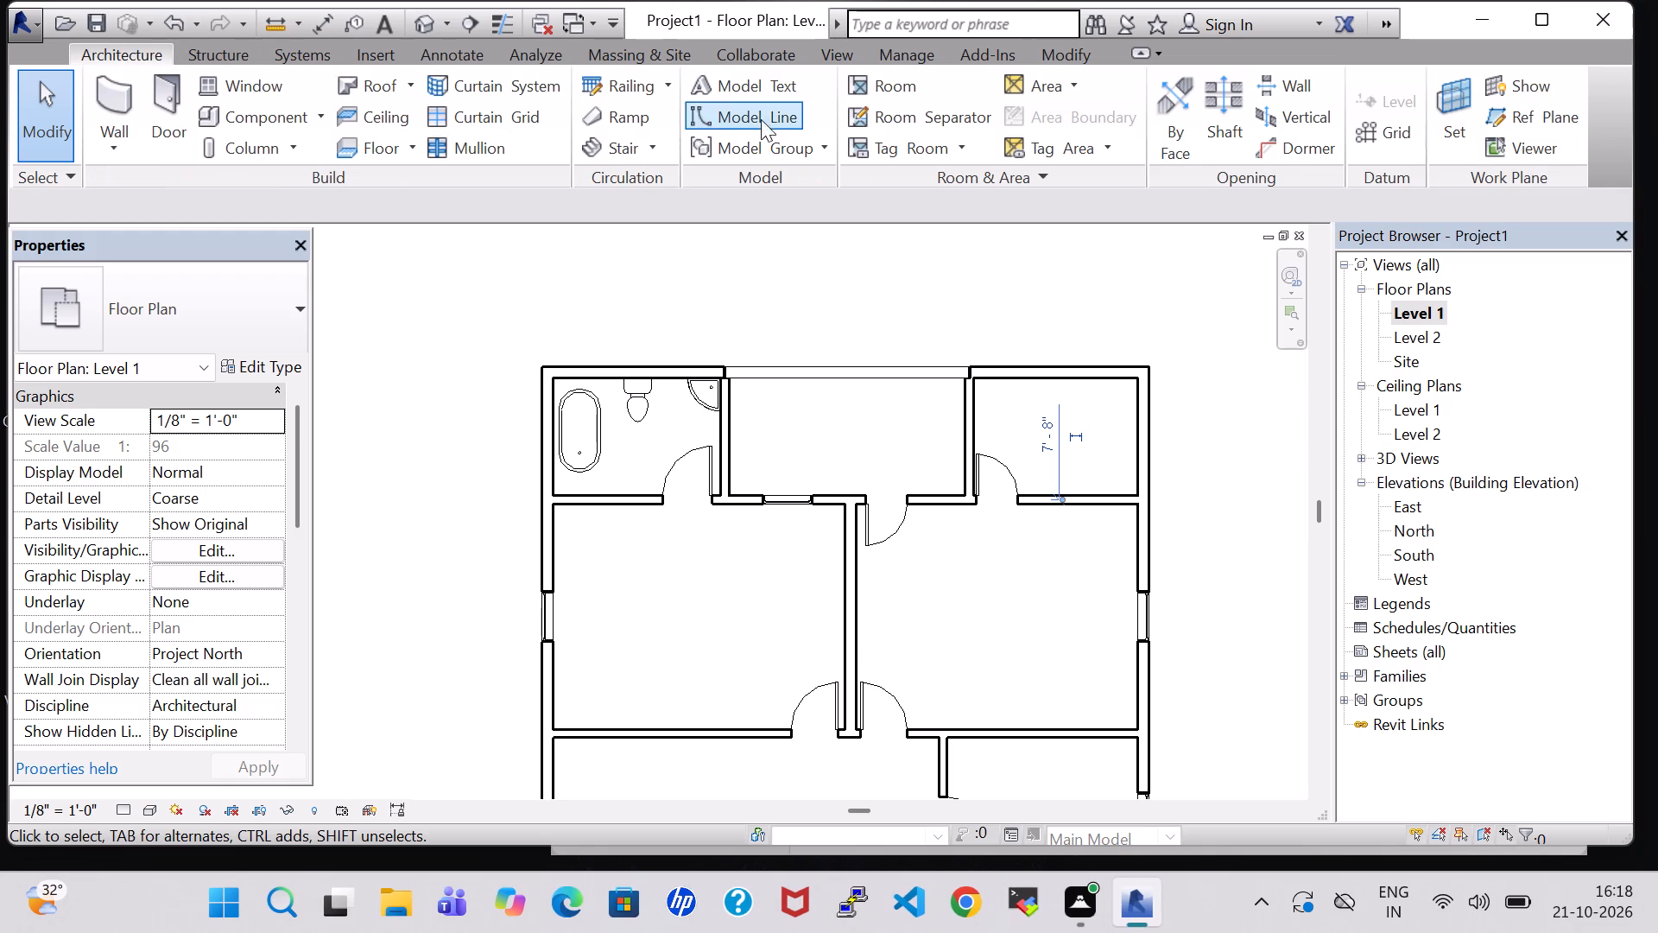
{"action": "left_click", "coordinate": [891, 89]}
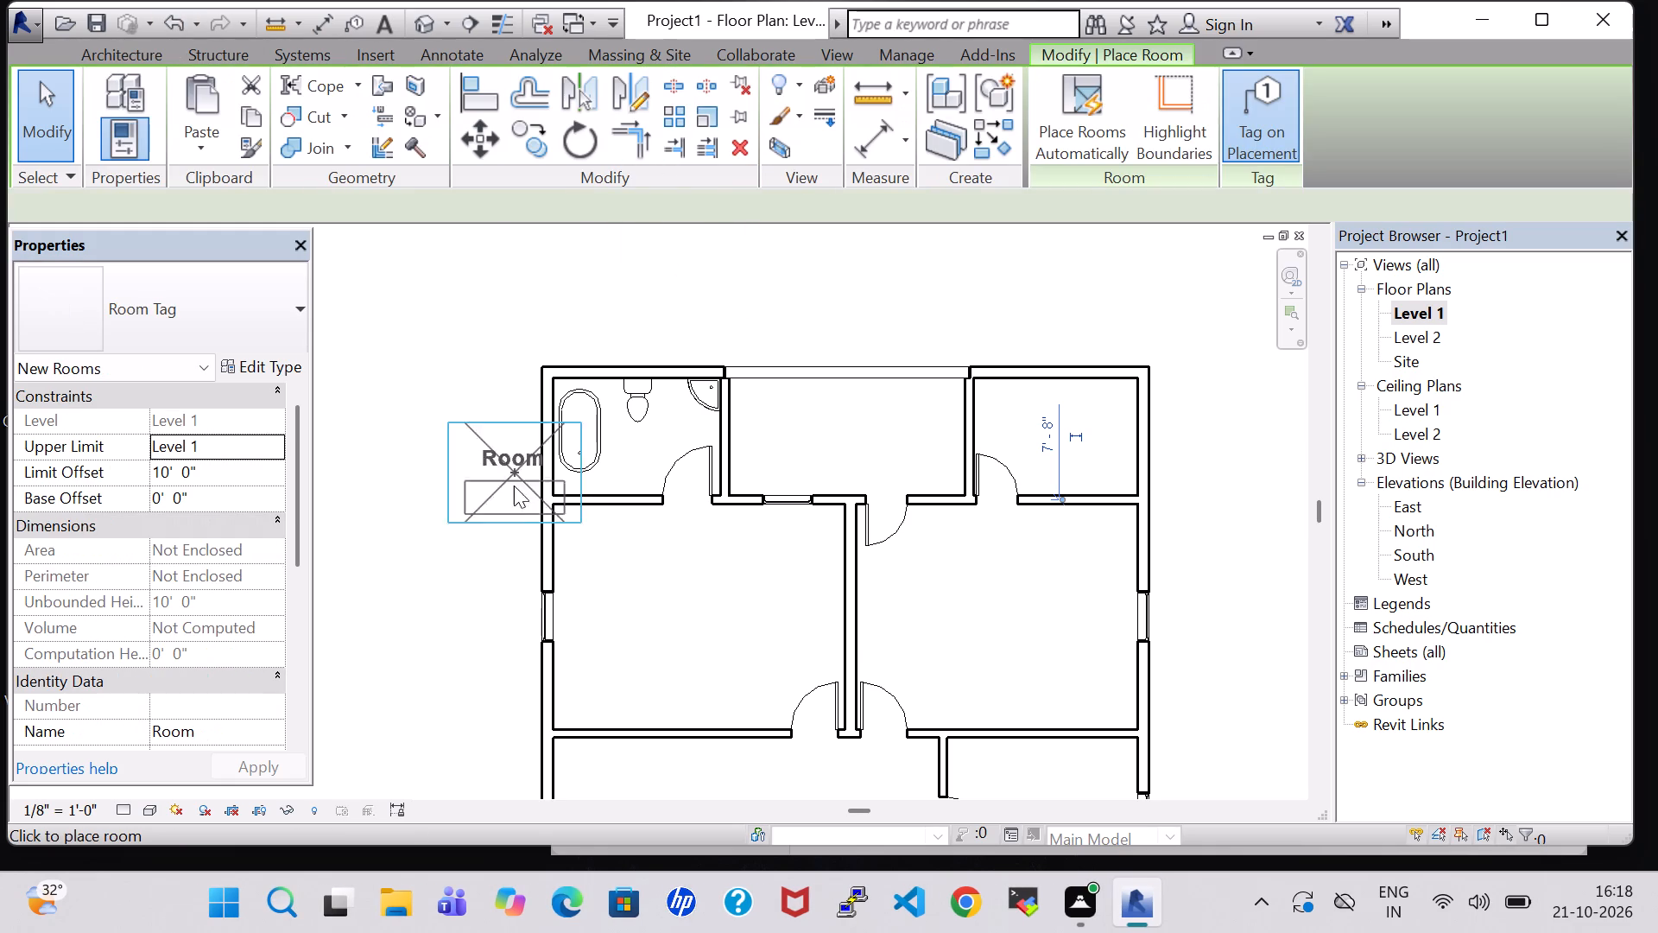
{"action": "left_click", "coordinate": [635, 435]}
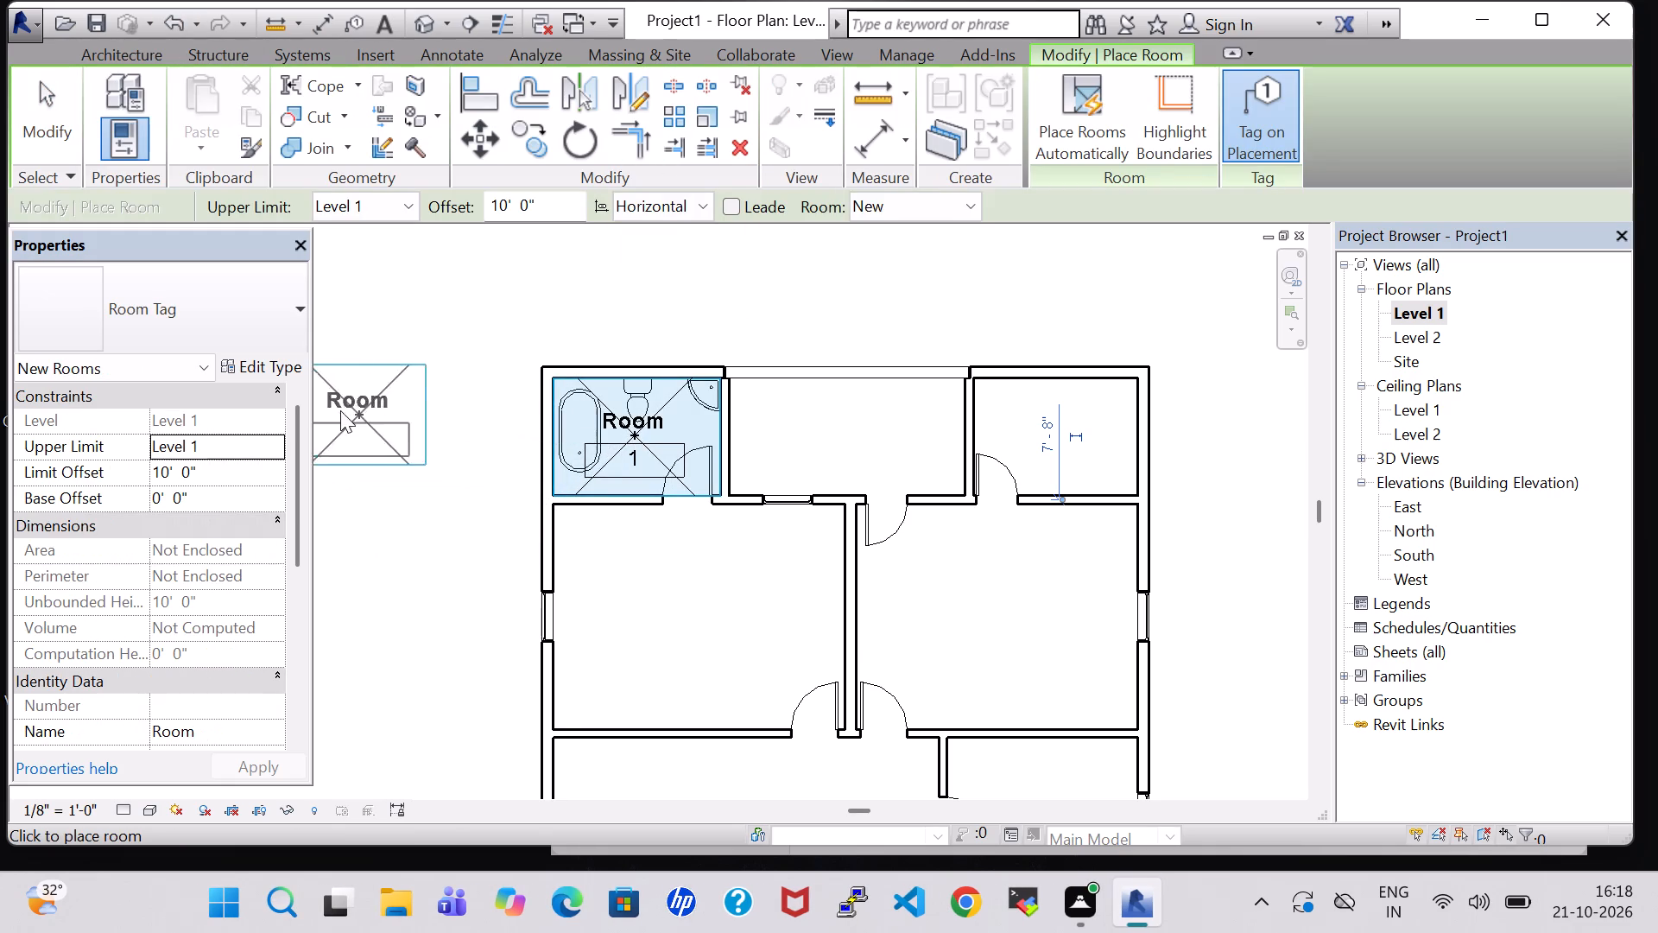
Turn off Show Room Number in the Room Tag type properties.
{"action": "left_click", "coordinate": [241, 364]}
{"action": "left_click", "coordinate": [592, 384]}
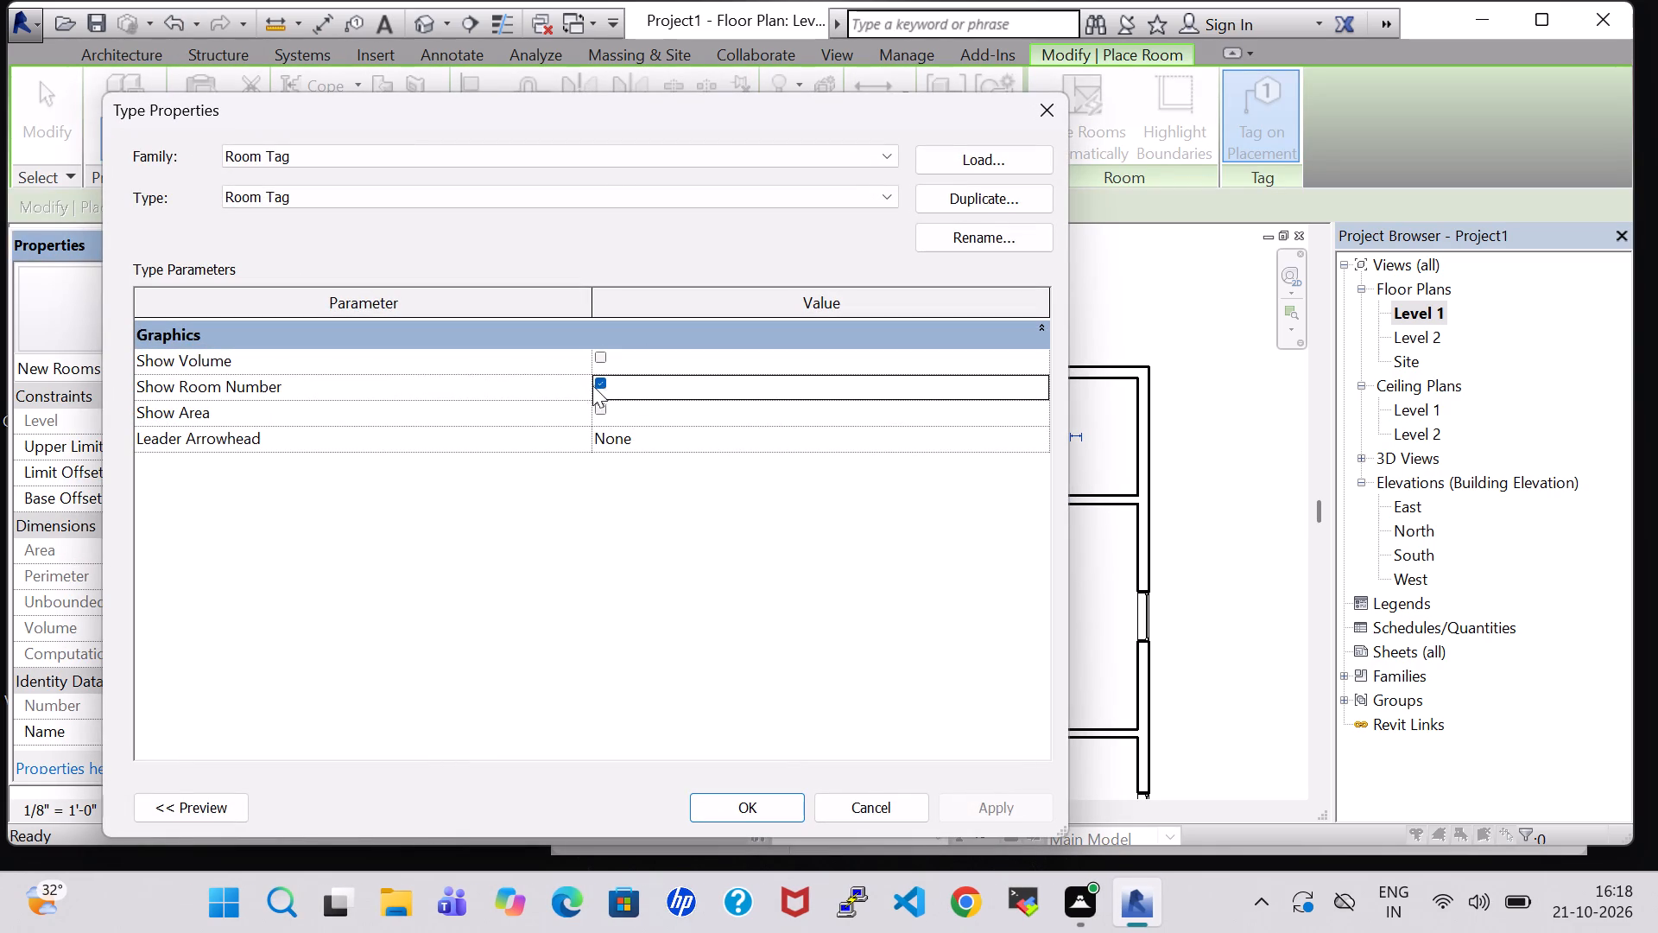
{"action": "left_click", "coordinate": [598, 382]}
{"action": "left_click", "coordinate": [781, 809]}
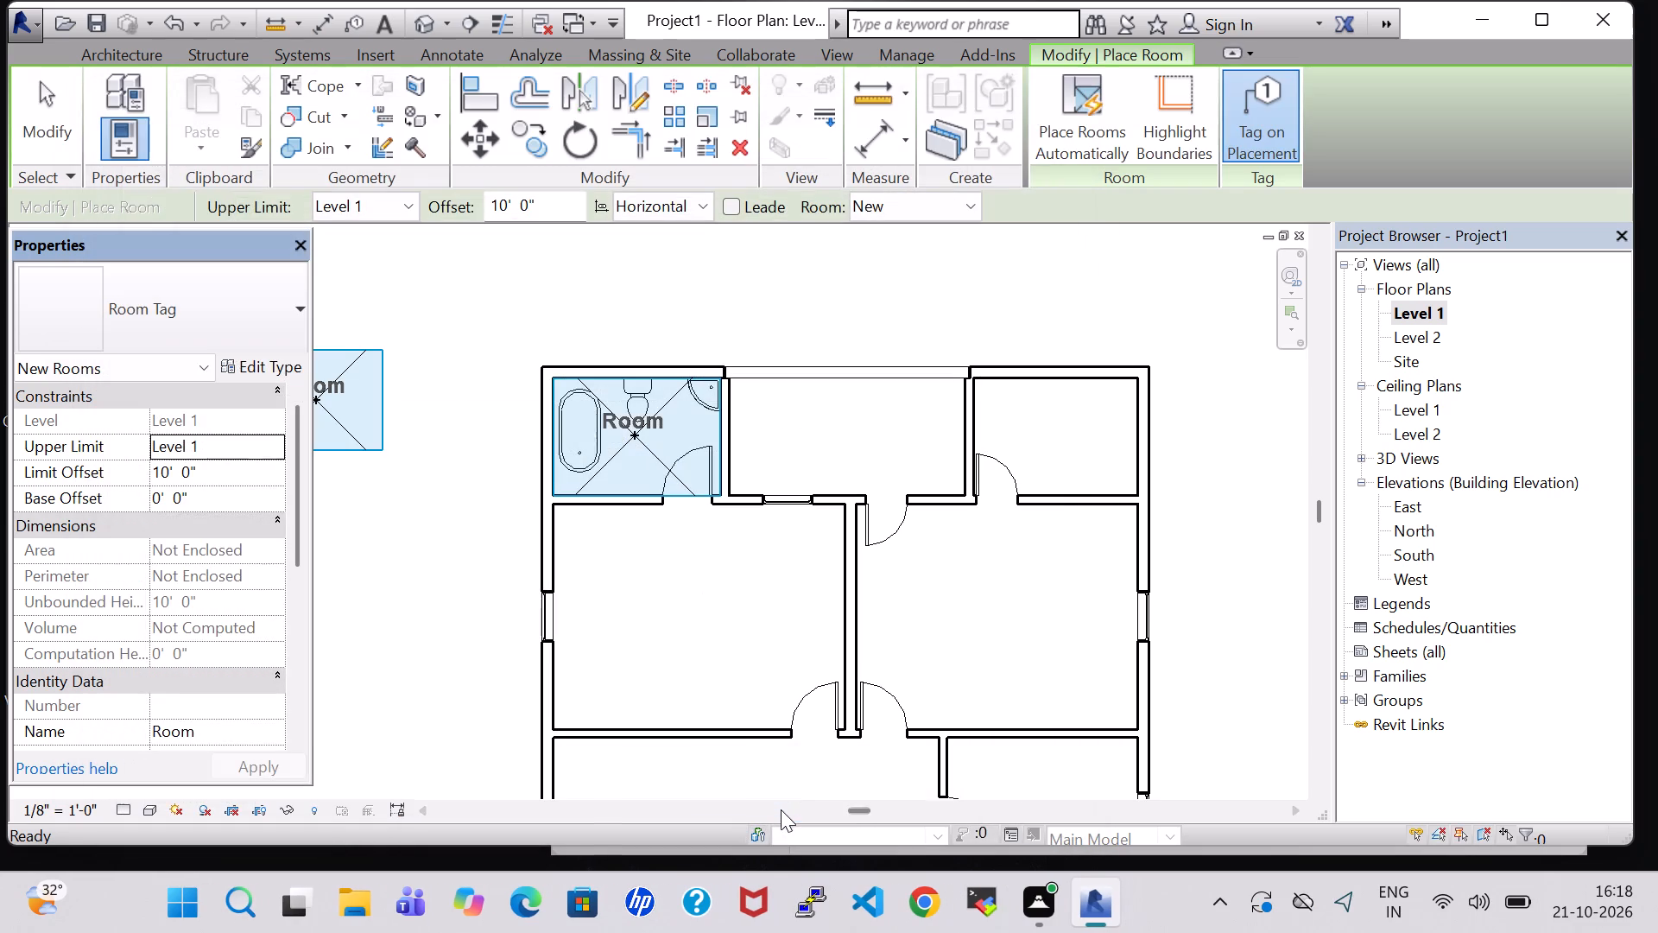
{"action": "key", "text": "Escape"}
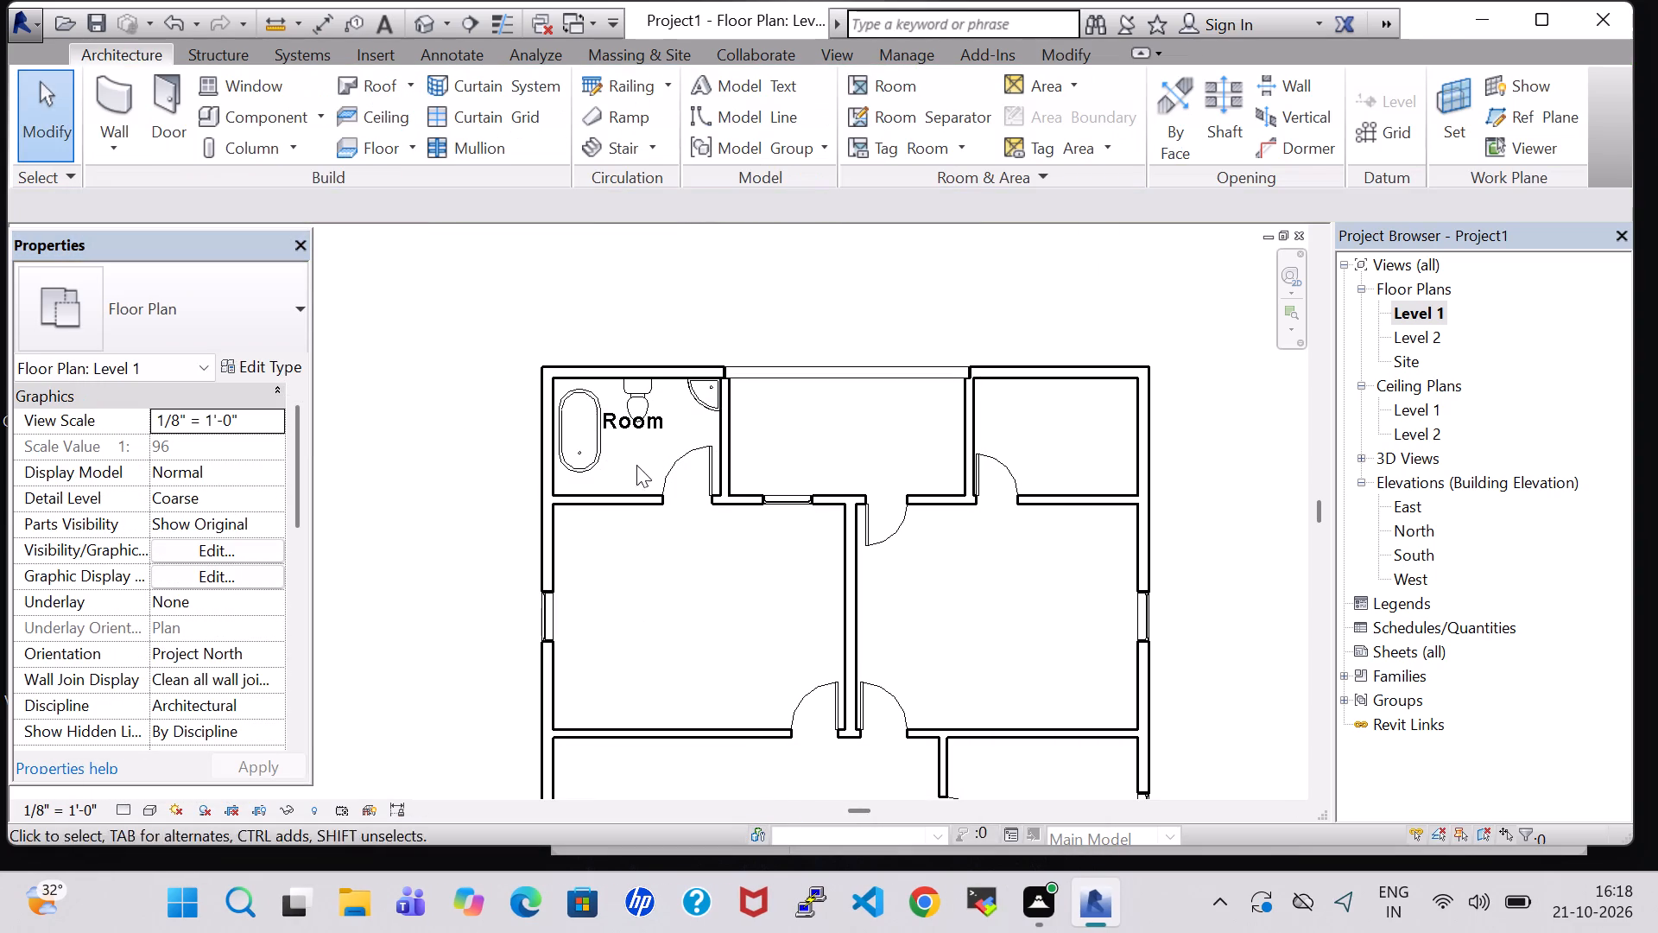
Rename the bathroom's room tag as BATH and nudge it down and slightly right, clear of the toilet.
{"action": "double_click", "coordinate": [644, 430]}
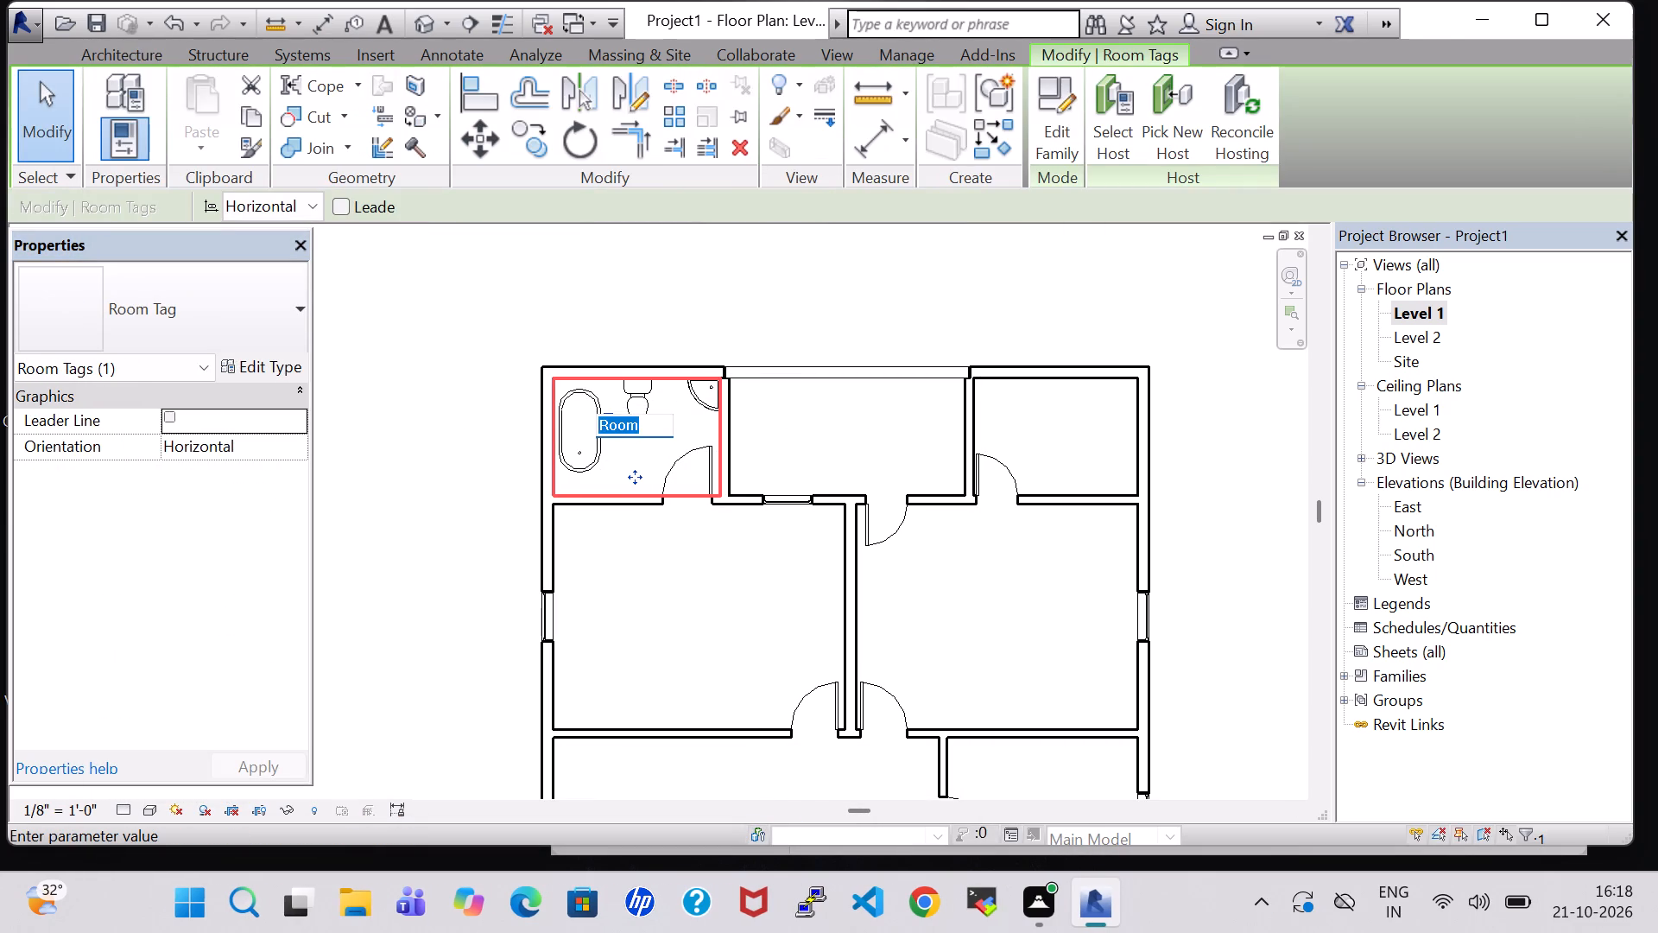
{"action": "key", "text": "BackSpace"}
{"action": "type", "text": "BATH"}
{"action": "key", "text": "Return"}
{"action": "key", "text": "Down"}
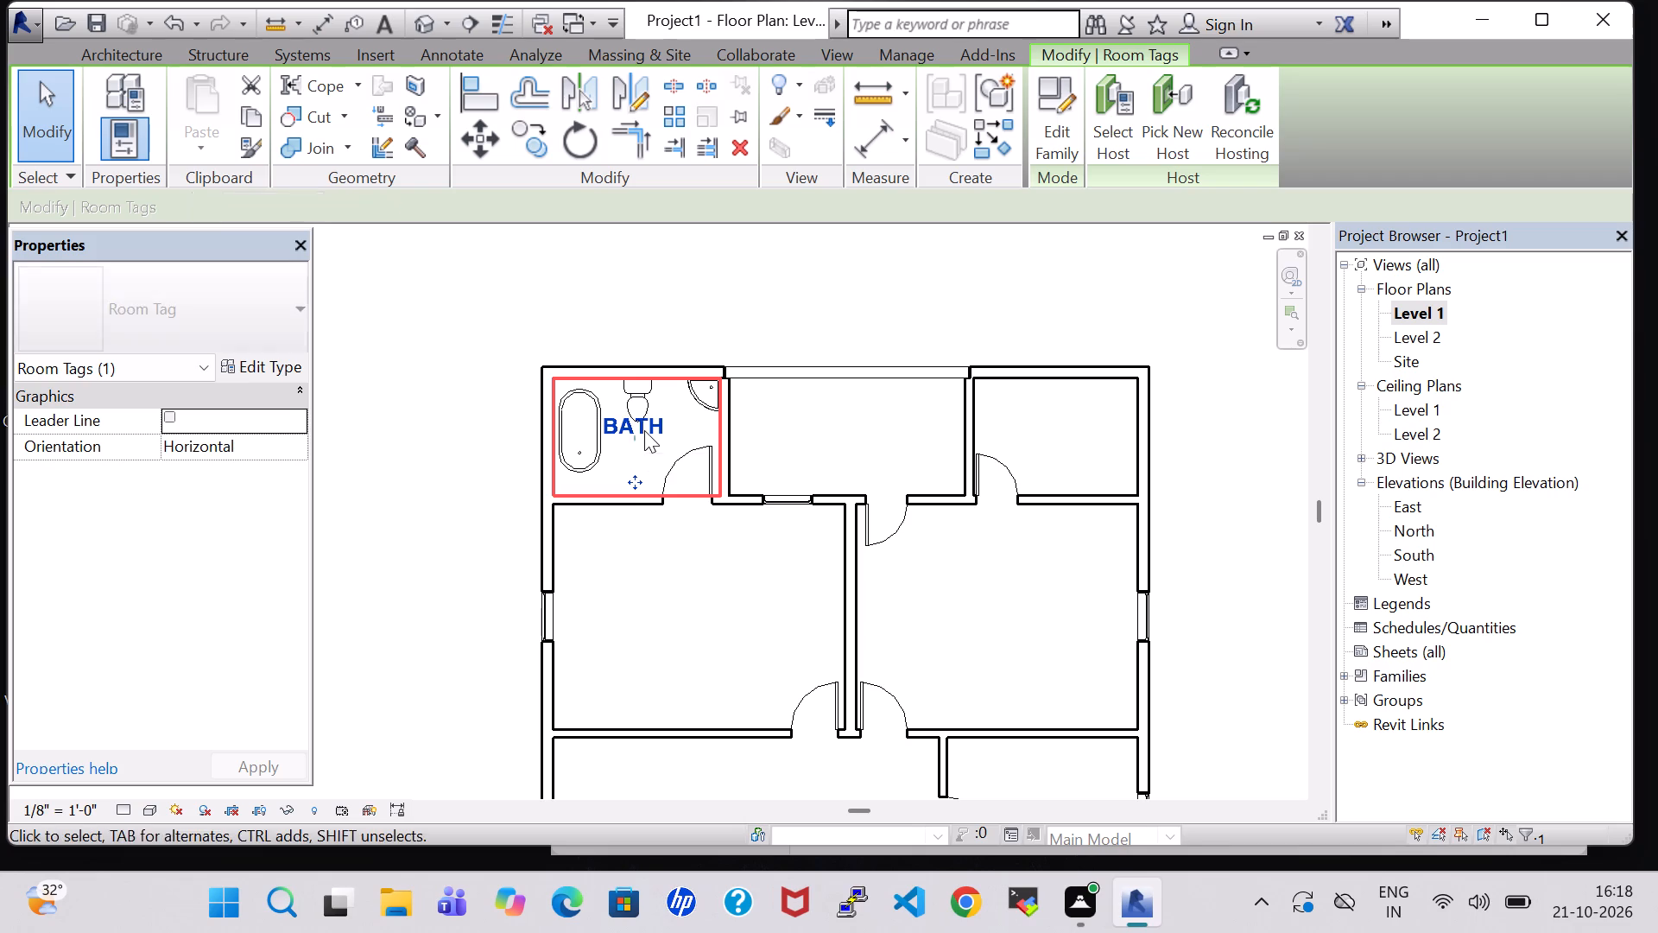
{"action": "key", "text": "Down"}
{"action": "key", "text": "Down"}
{"action": "key", "text": "Right"}
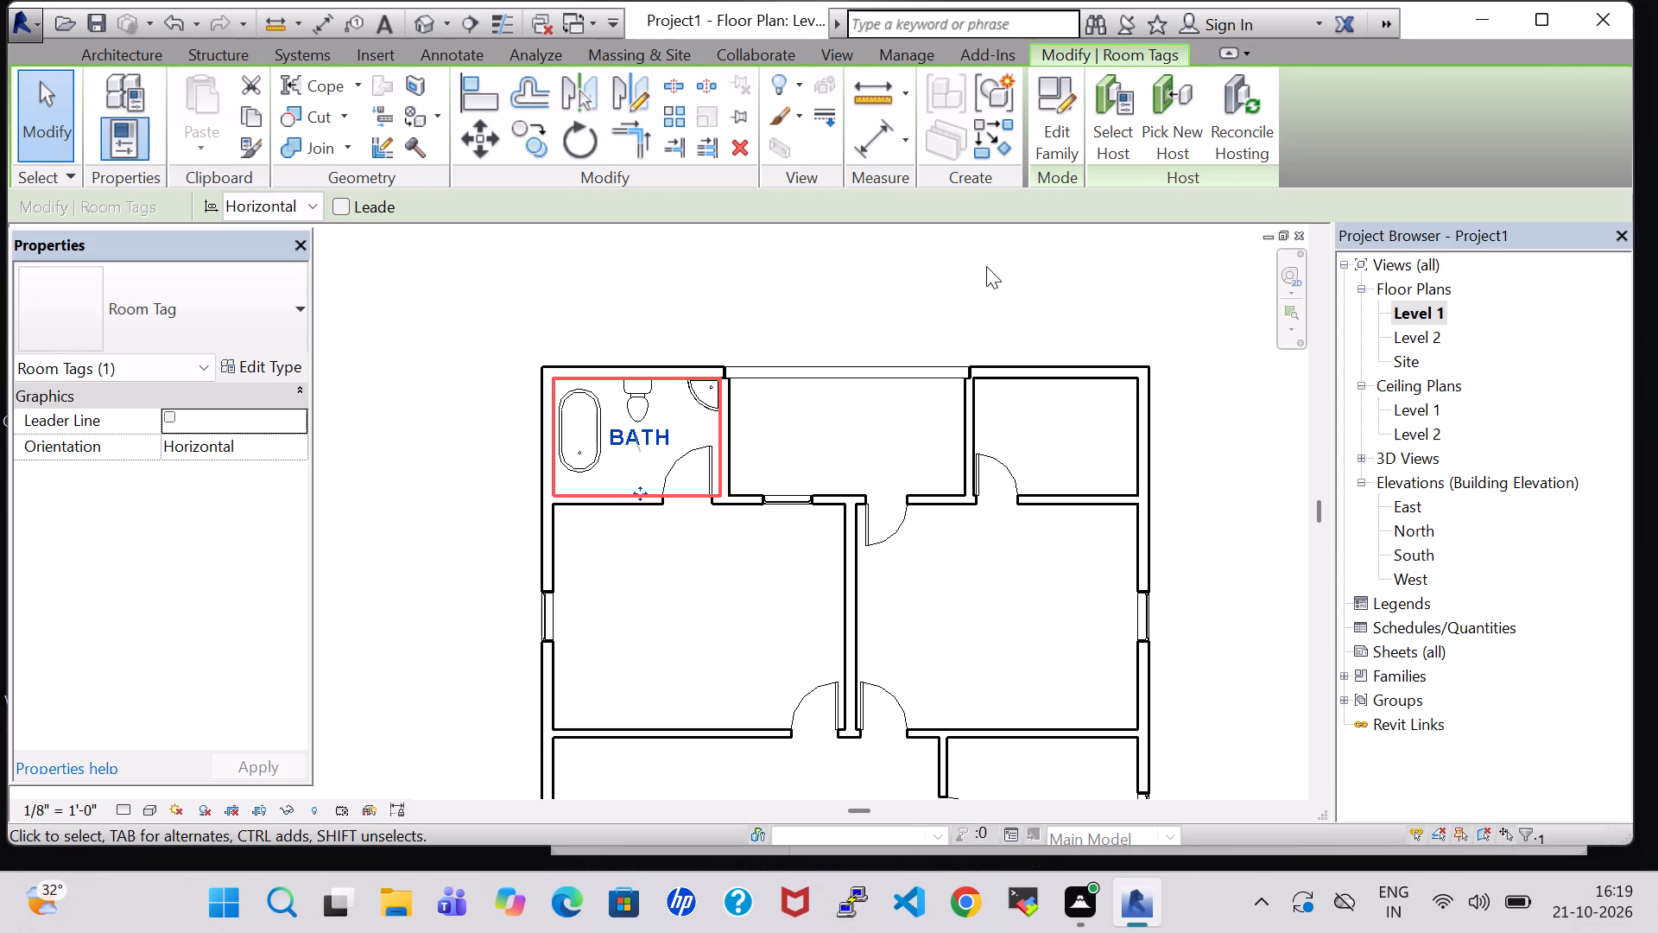
{"action": "left_click", "coordinate": [984, 266]}
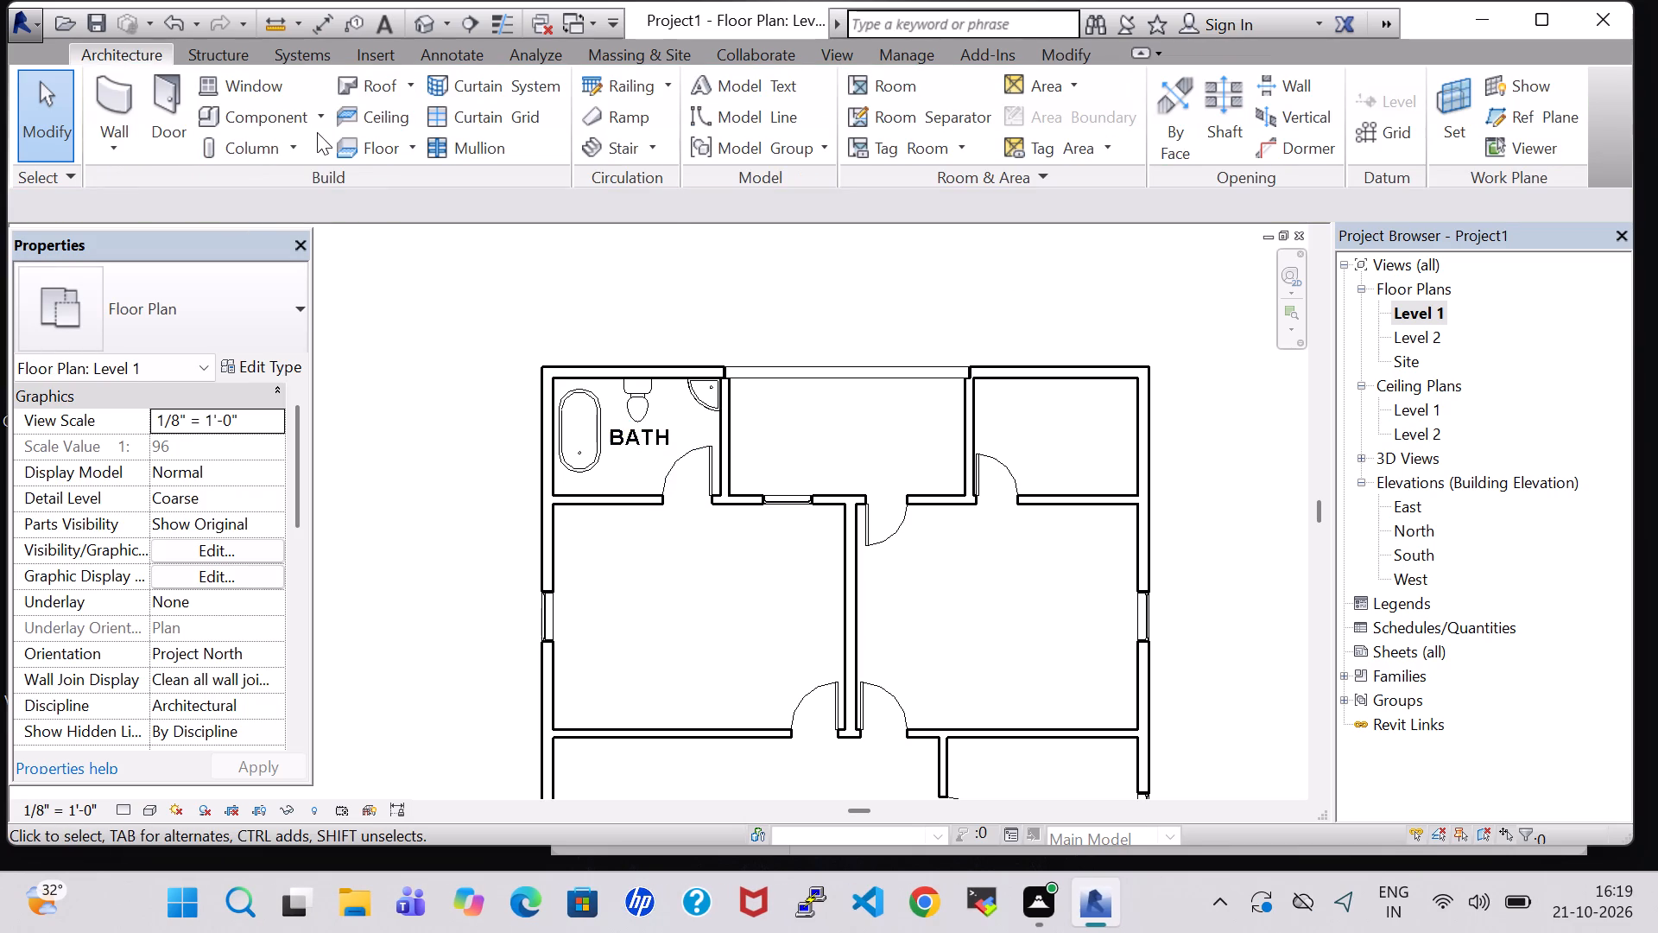
Load the Washer family from the Domestic folder of the Specialty Equipment library.
{"action": "left_click", "coordinate": [222, 123]}
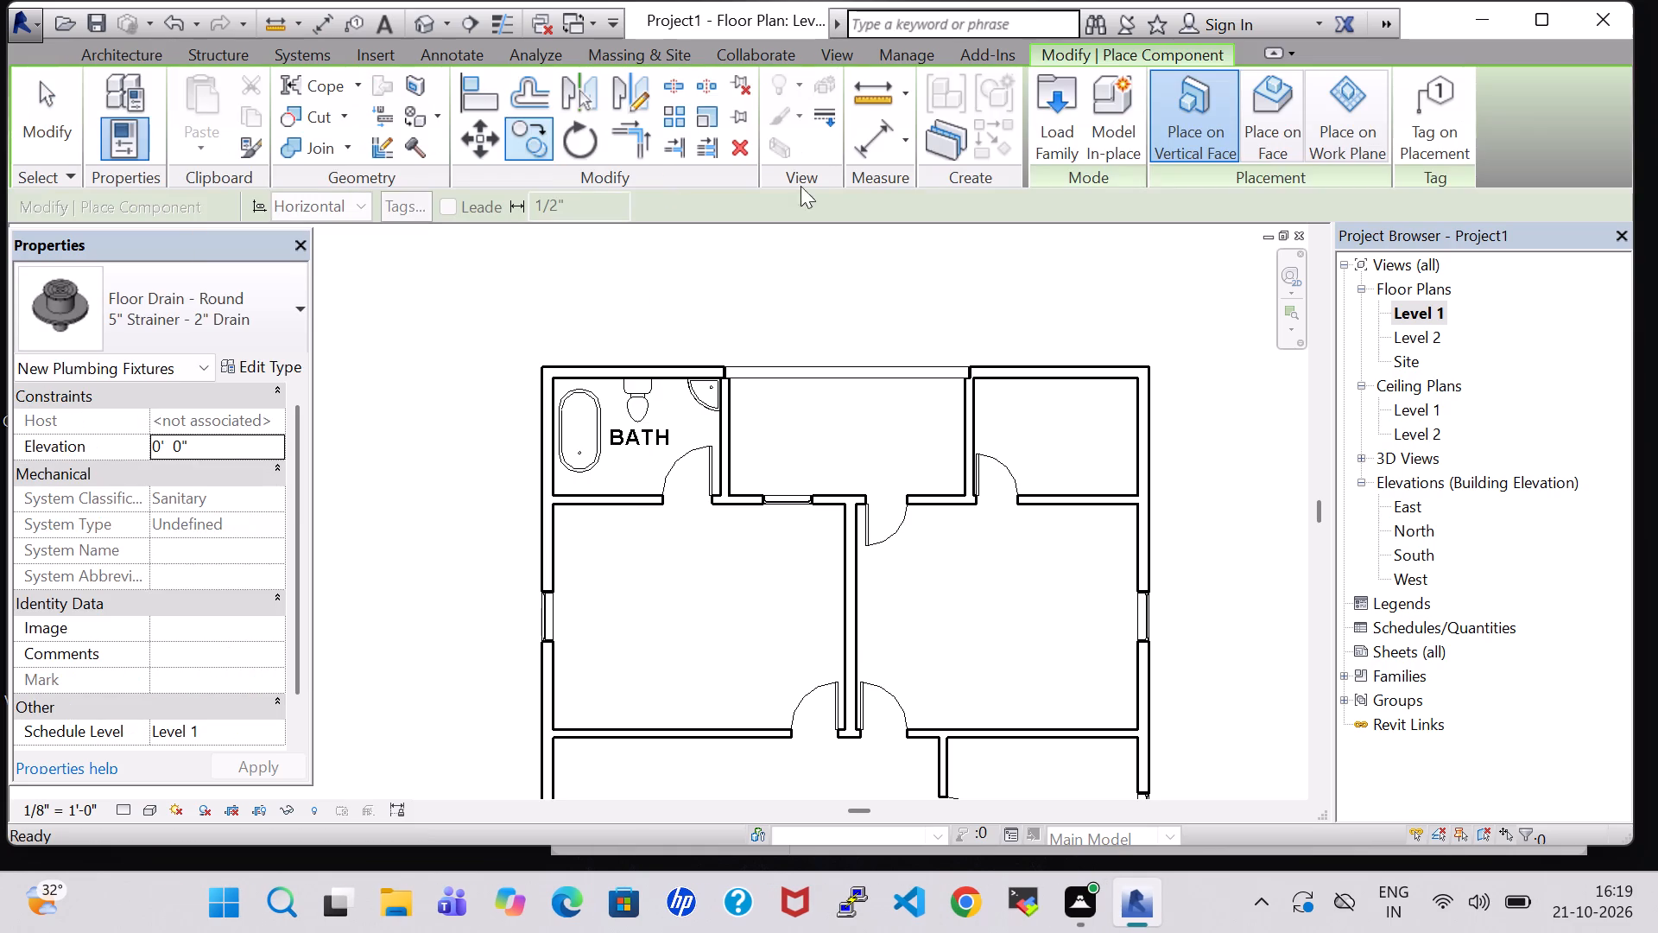
{"action": "left_click", "coordinate": [1079, 131]}
{"action": "left_click", "coordinate": [986, 568]}
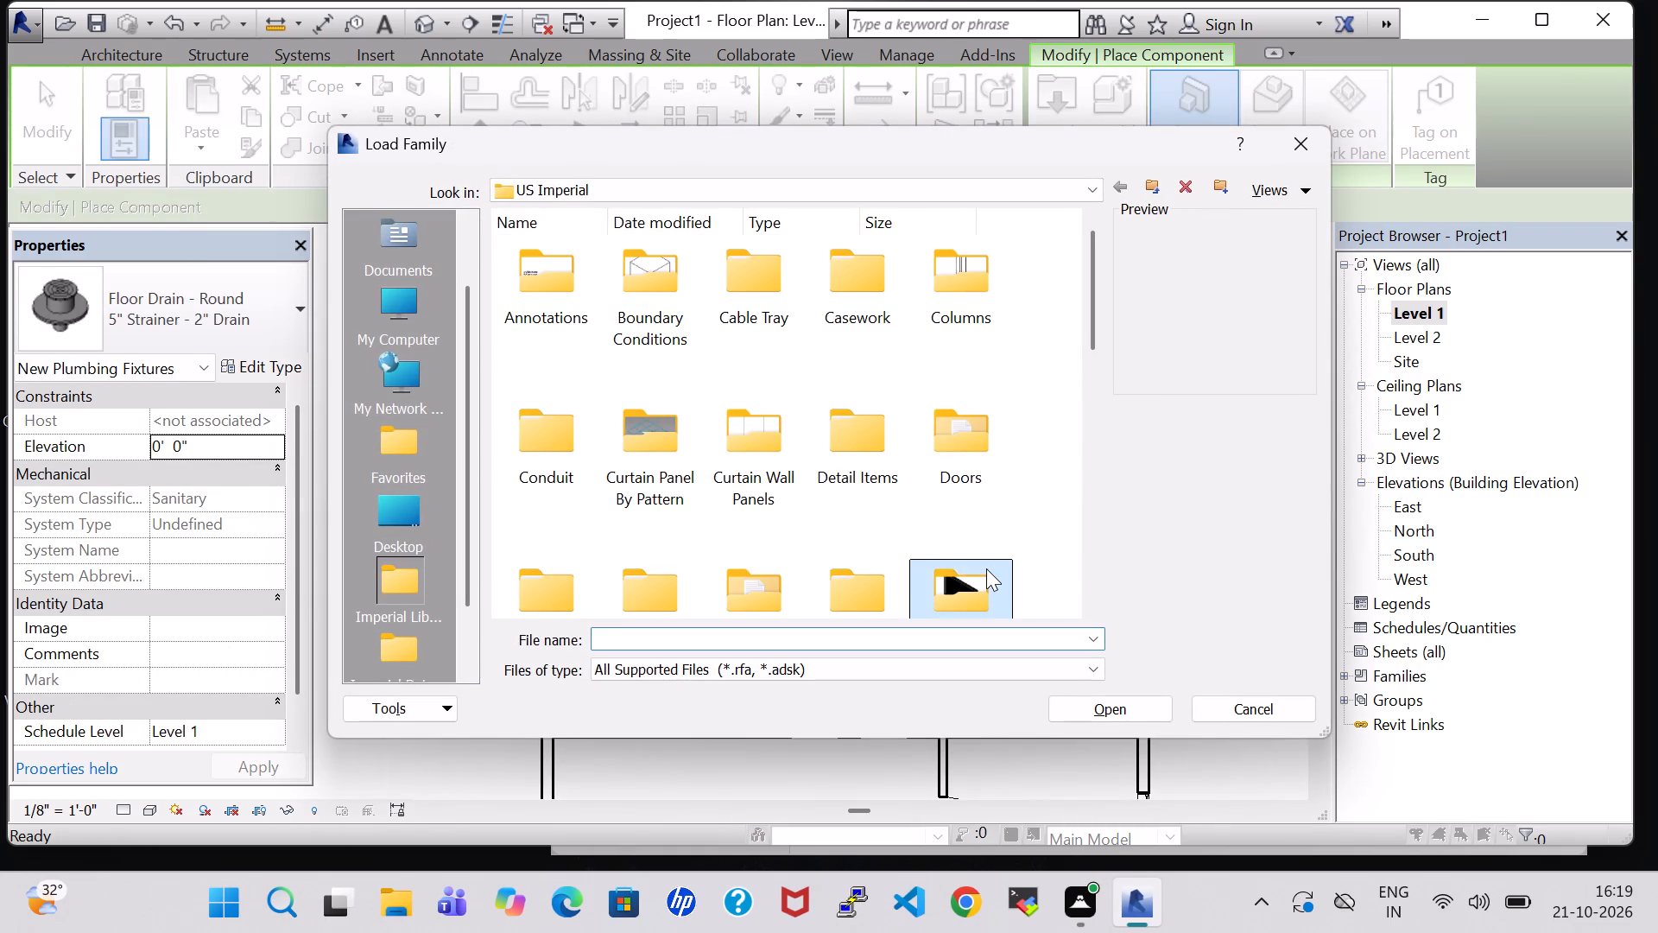
{"action": "key", "text": "s"}
{"action": "double_click", "coordinate": [635, 286]}
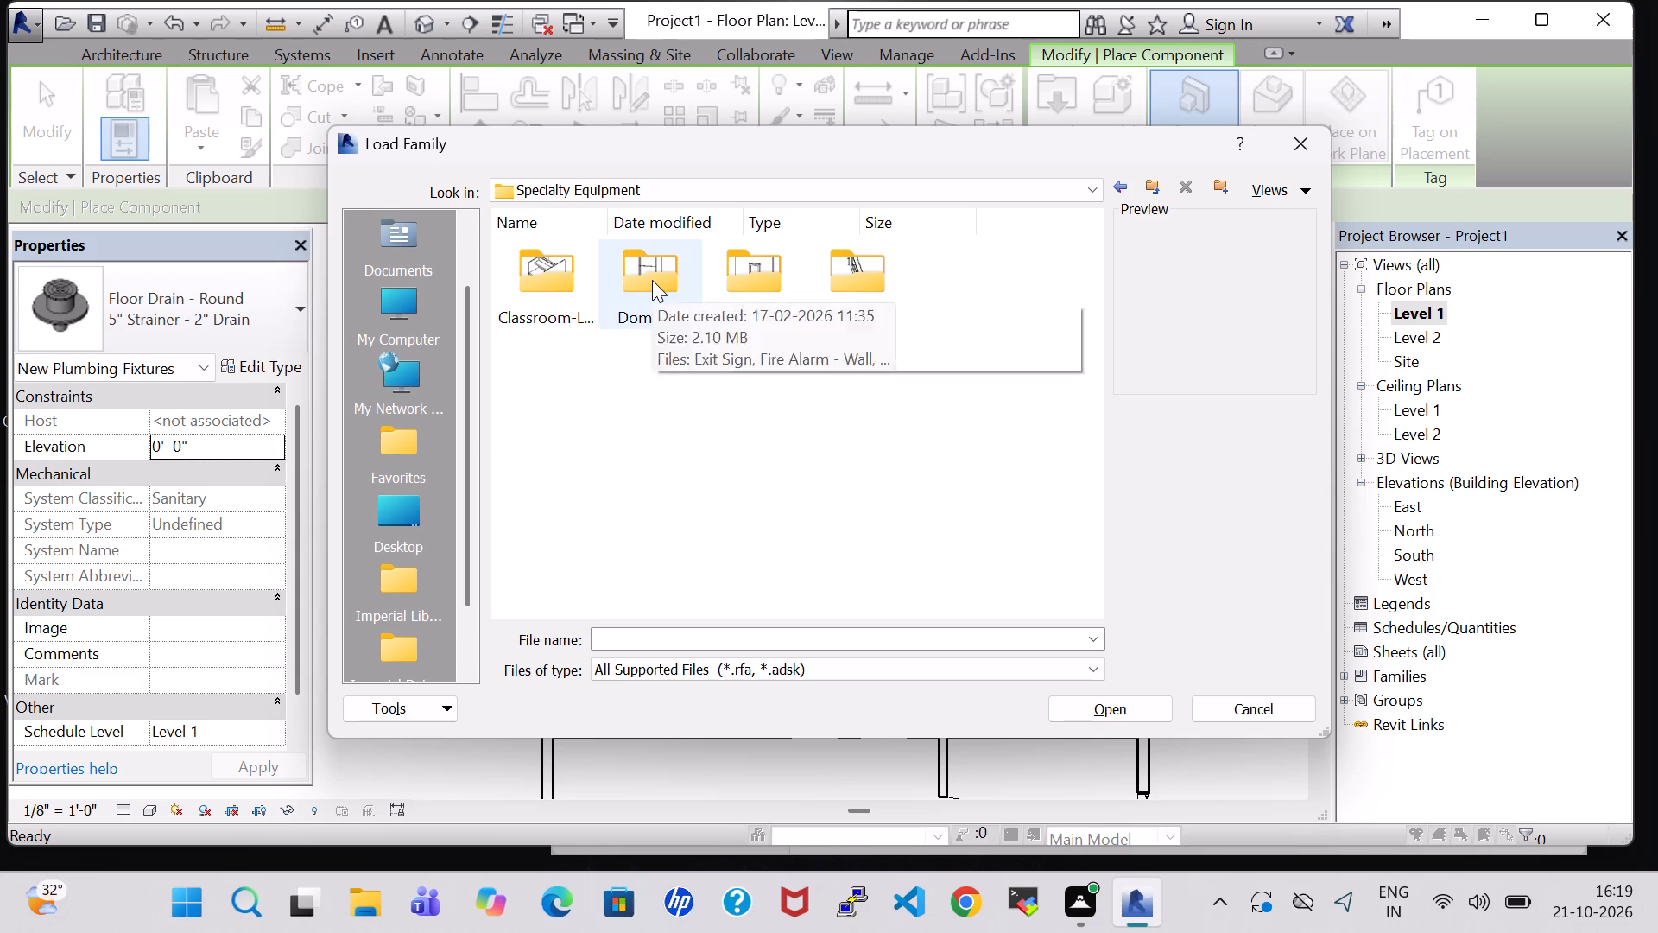
{"action": "double_click", "coordinate": [652, 280]}
{"action": "scroll", "coordinate": [697, 507], "scroll_direction": "down", "scroll_amount": 1}
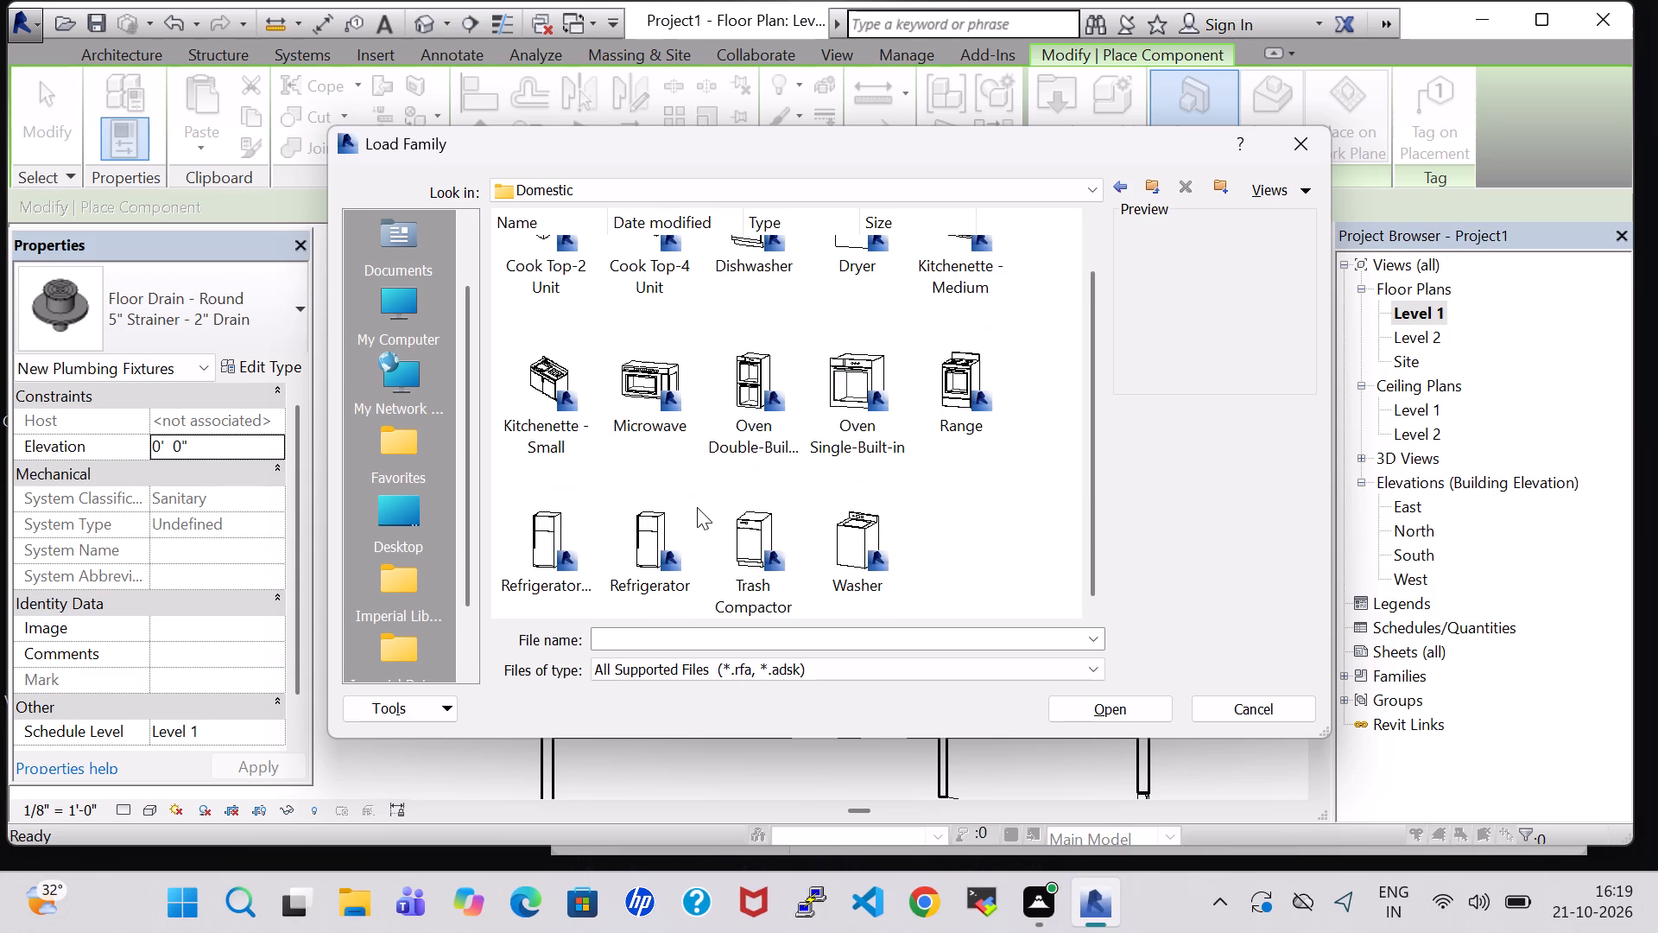
{"action": "left_click", "coordinate": [669, 514]}
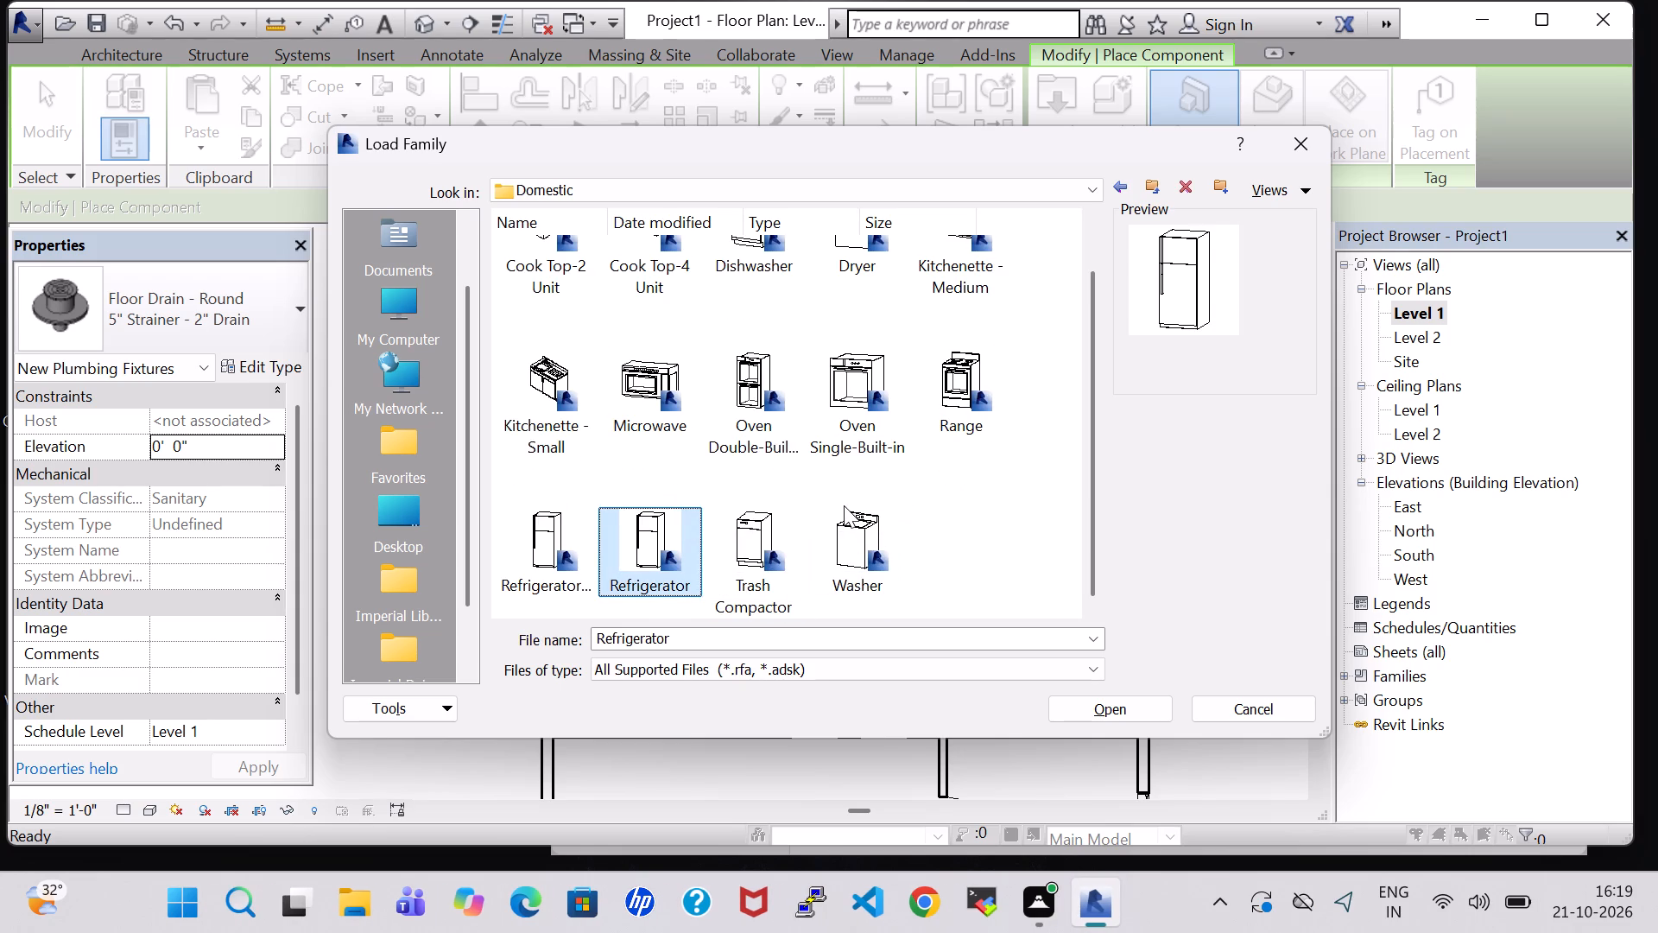
{"action": "left_click", "coordinate": [844, 505]}
{"action": "left_click", "coordinate": [869, 541]}
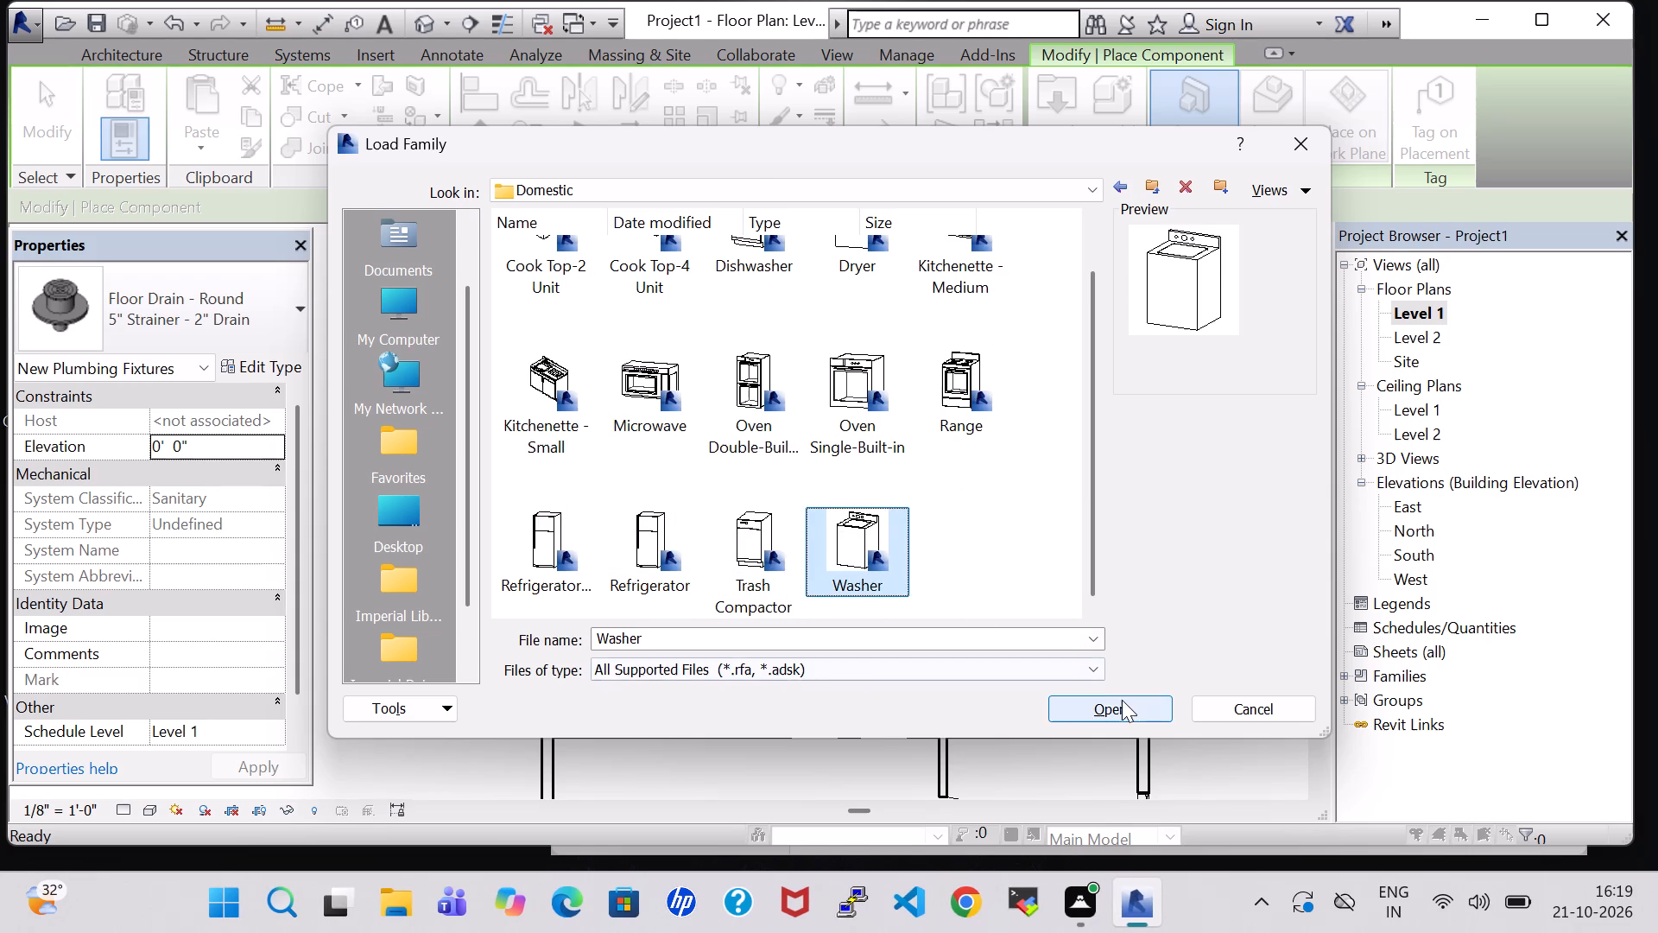
{"action": "left_click", "coordinate": [1122, 700]}
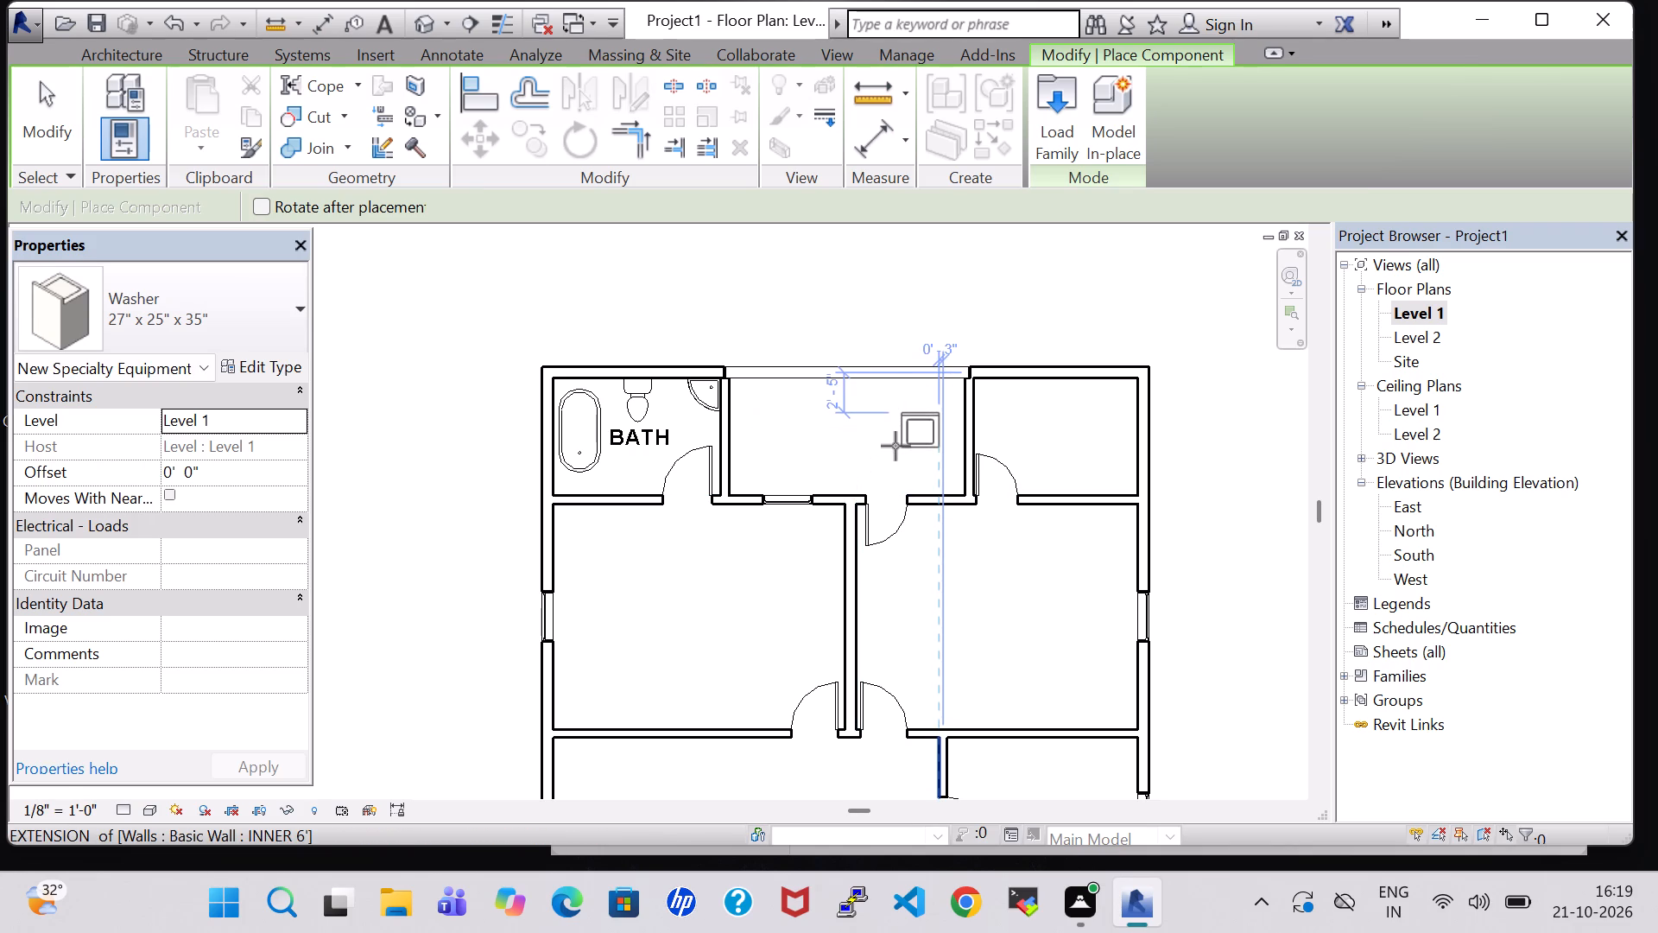
Place a 27" x 25" x 35" washer in the middle room near the partition farthest from the bathroom.
{"action": "key", "text": "space"}
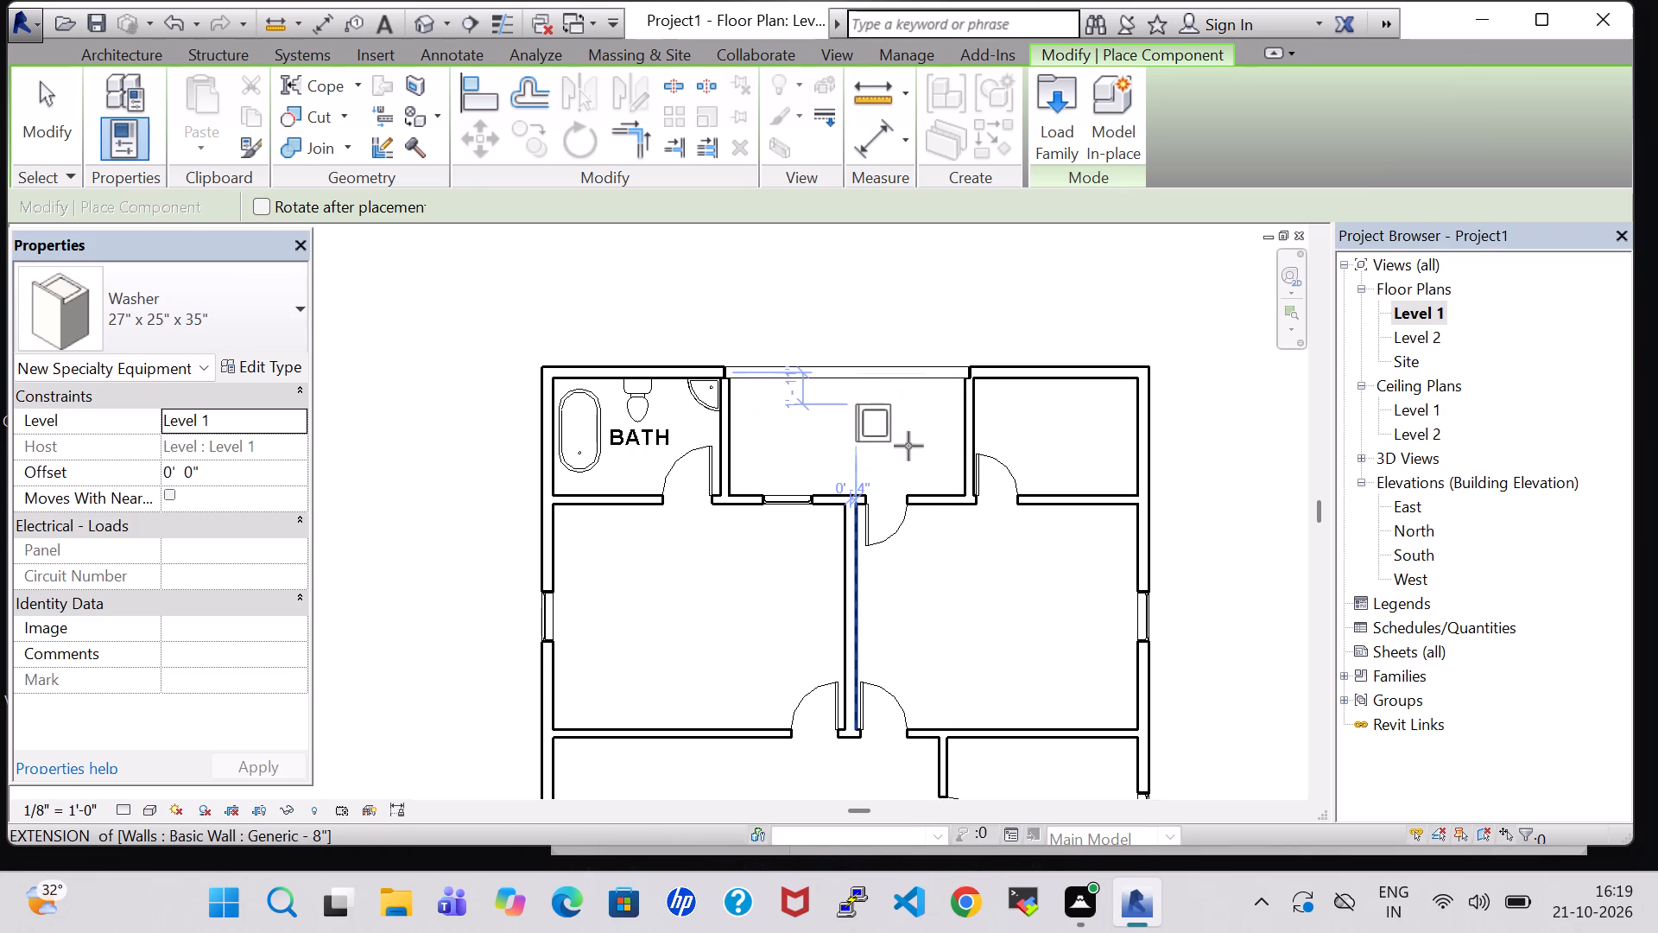
{"action": "scroll", "coordinate": [928, 444], "scroll_direction": "up", "scroll_amount": 5}
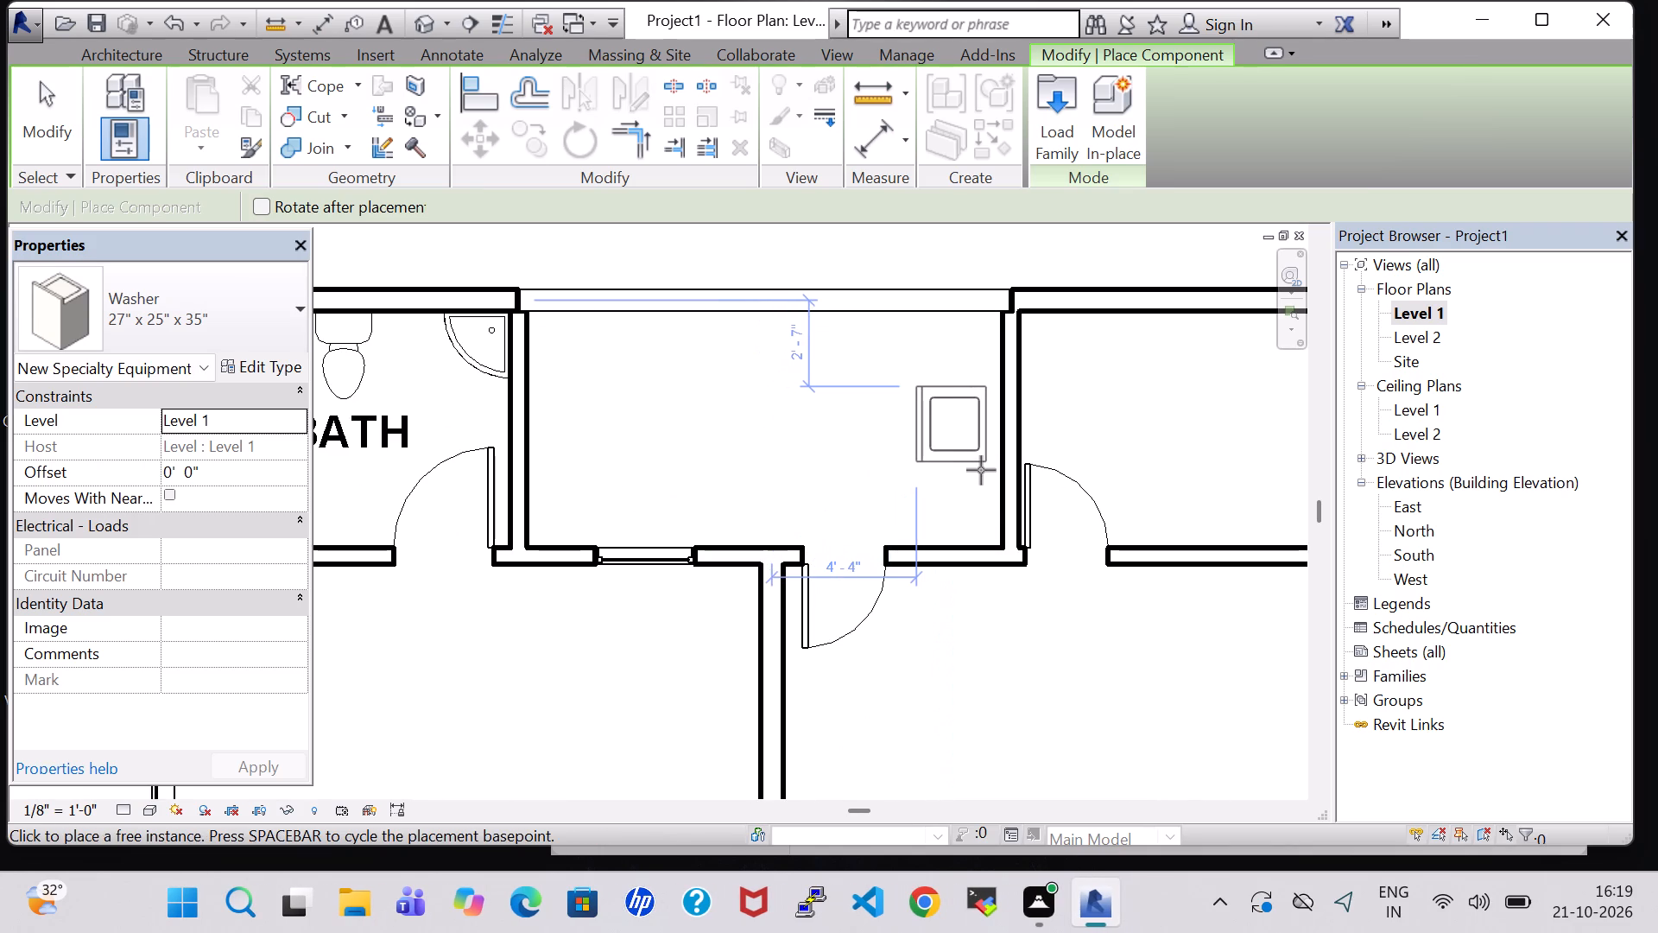
{"action": "left_click", "coordinate": [981, 470]}
{"action": "key", "text": "Escape"}
{"action": "key", "text": "Escape"}
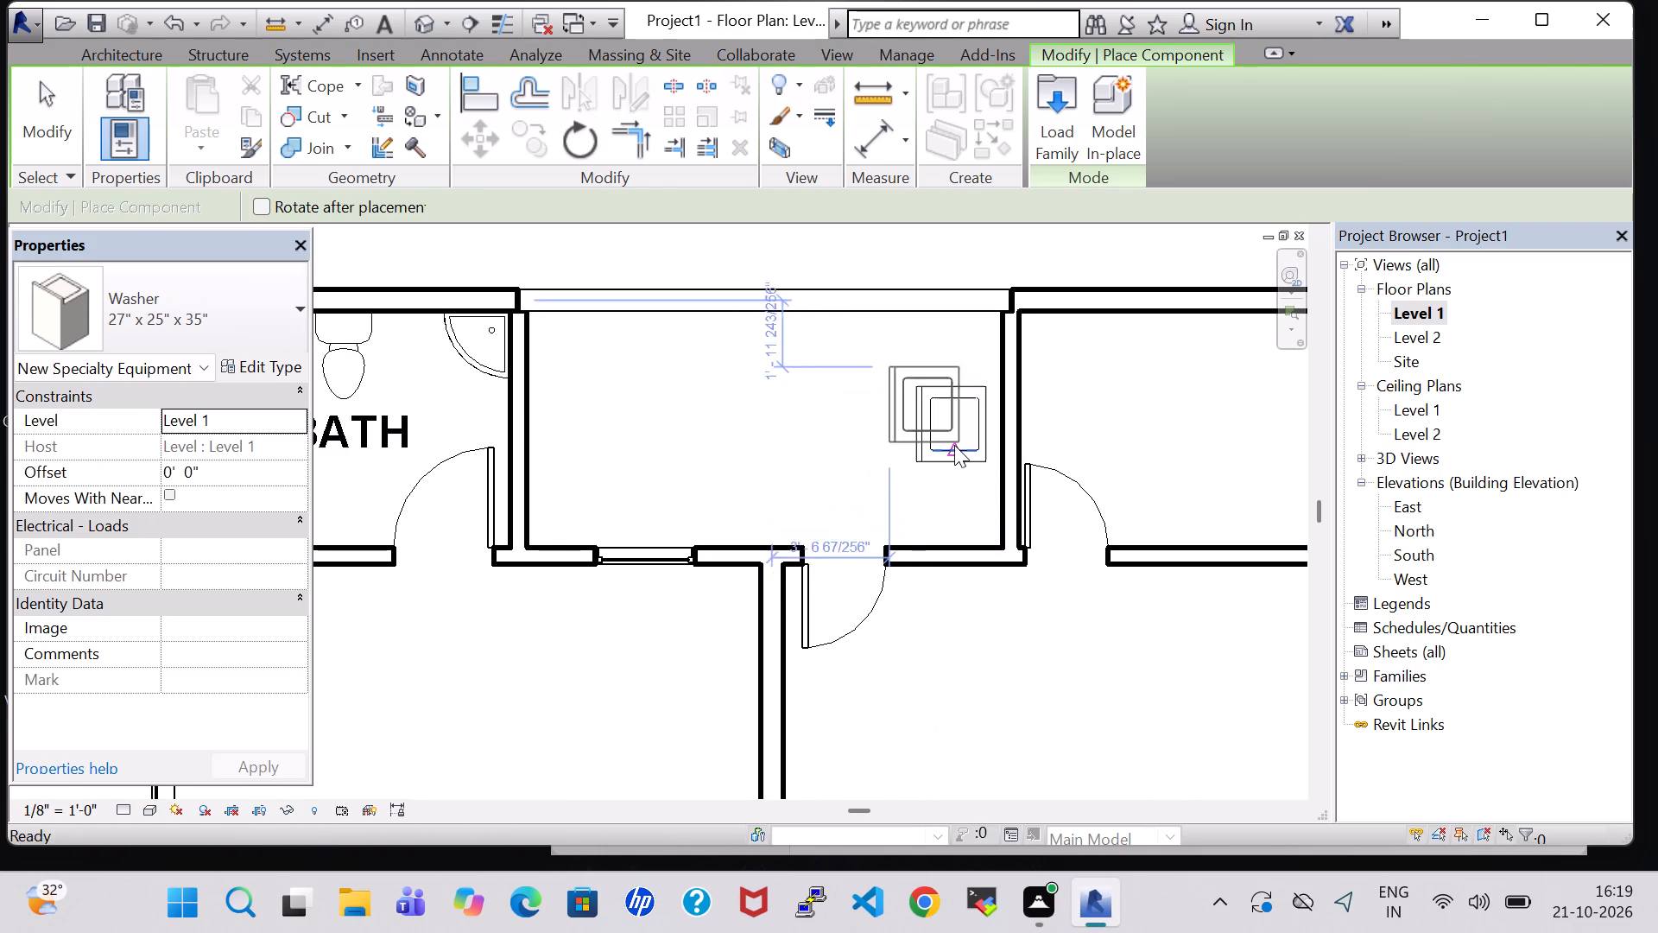
Rotate the washer 180° and shift it into the middle room, about 7" from the adjacent partition.
{"action": "left_click", "coordinate": [953, 445]}
{"action": "key", "text": "space"}
{"action": "key", "text": "space"}
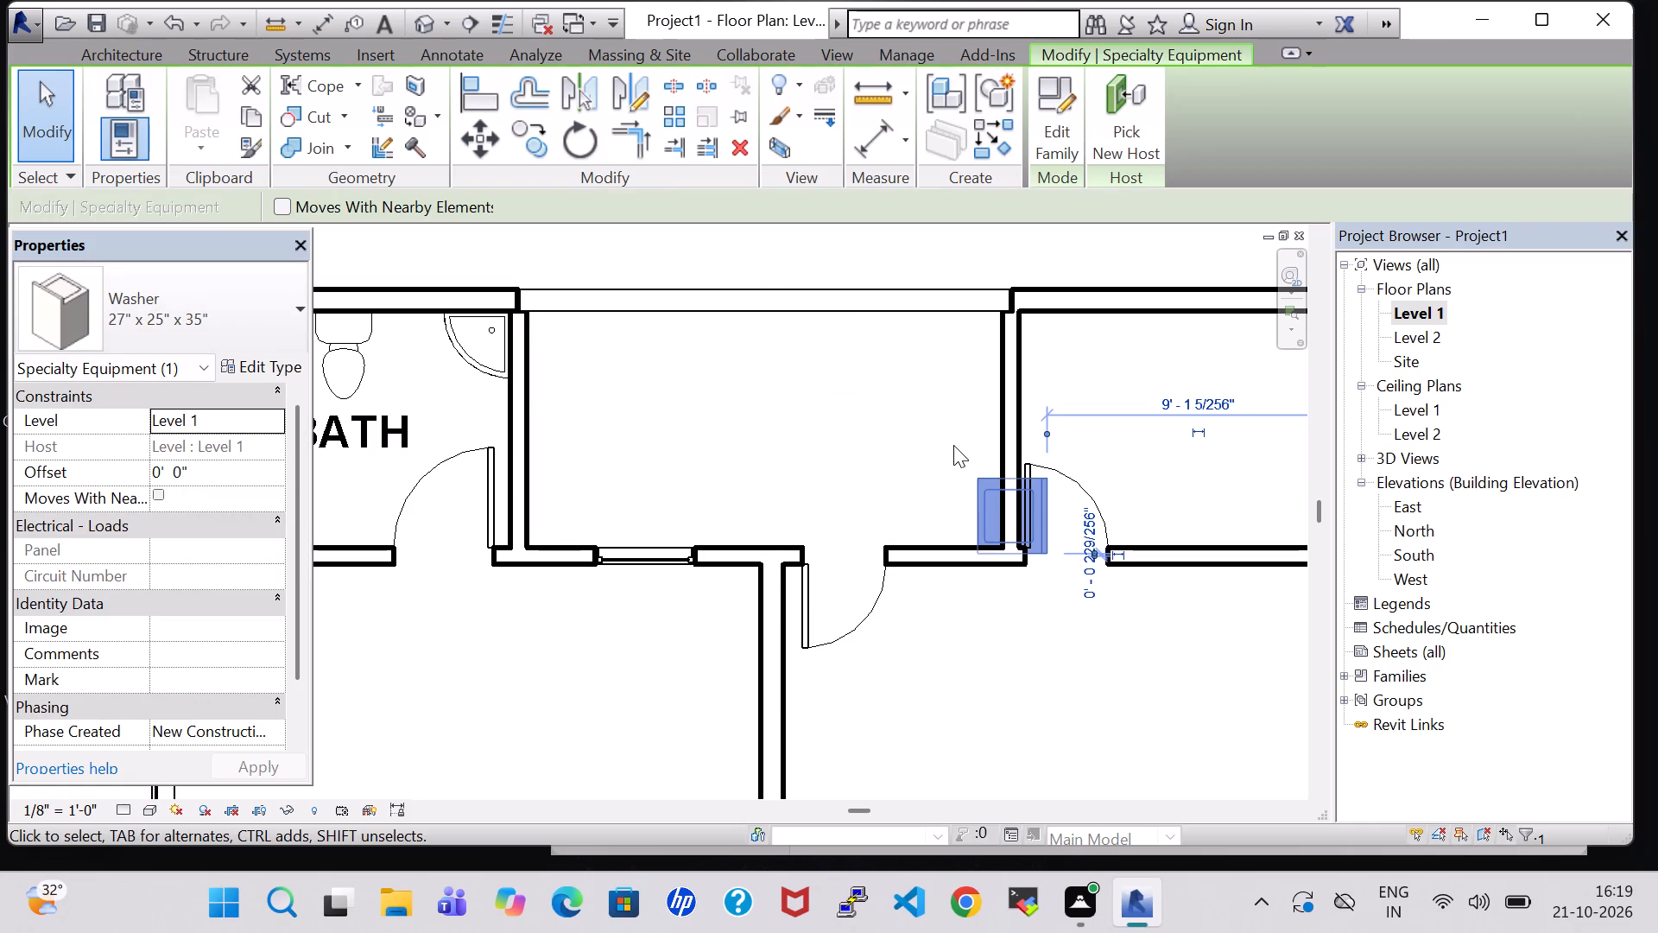
{"action": "key", "text": "Left"}
{"action": "key", "text": "Left"}
{"action": "key", "text": "Left"}
{"action": "key", "text": "Left"}
{"action": "key", "text": "Left"}
{"action": "key", "text": "Left"}
{"action": "key", "text": "Left"}
{"action": "key", "text": "Left"}
{"action": "key", "text": "Left"}
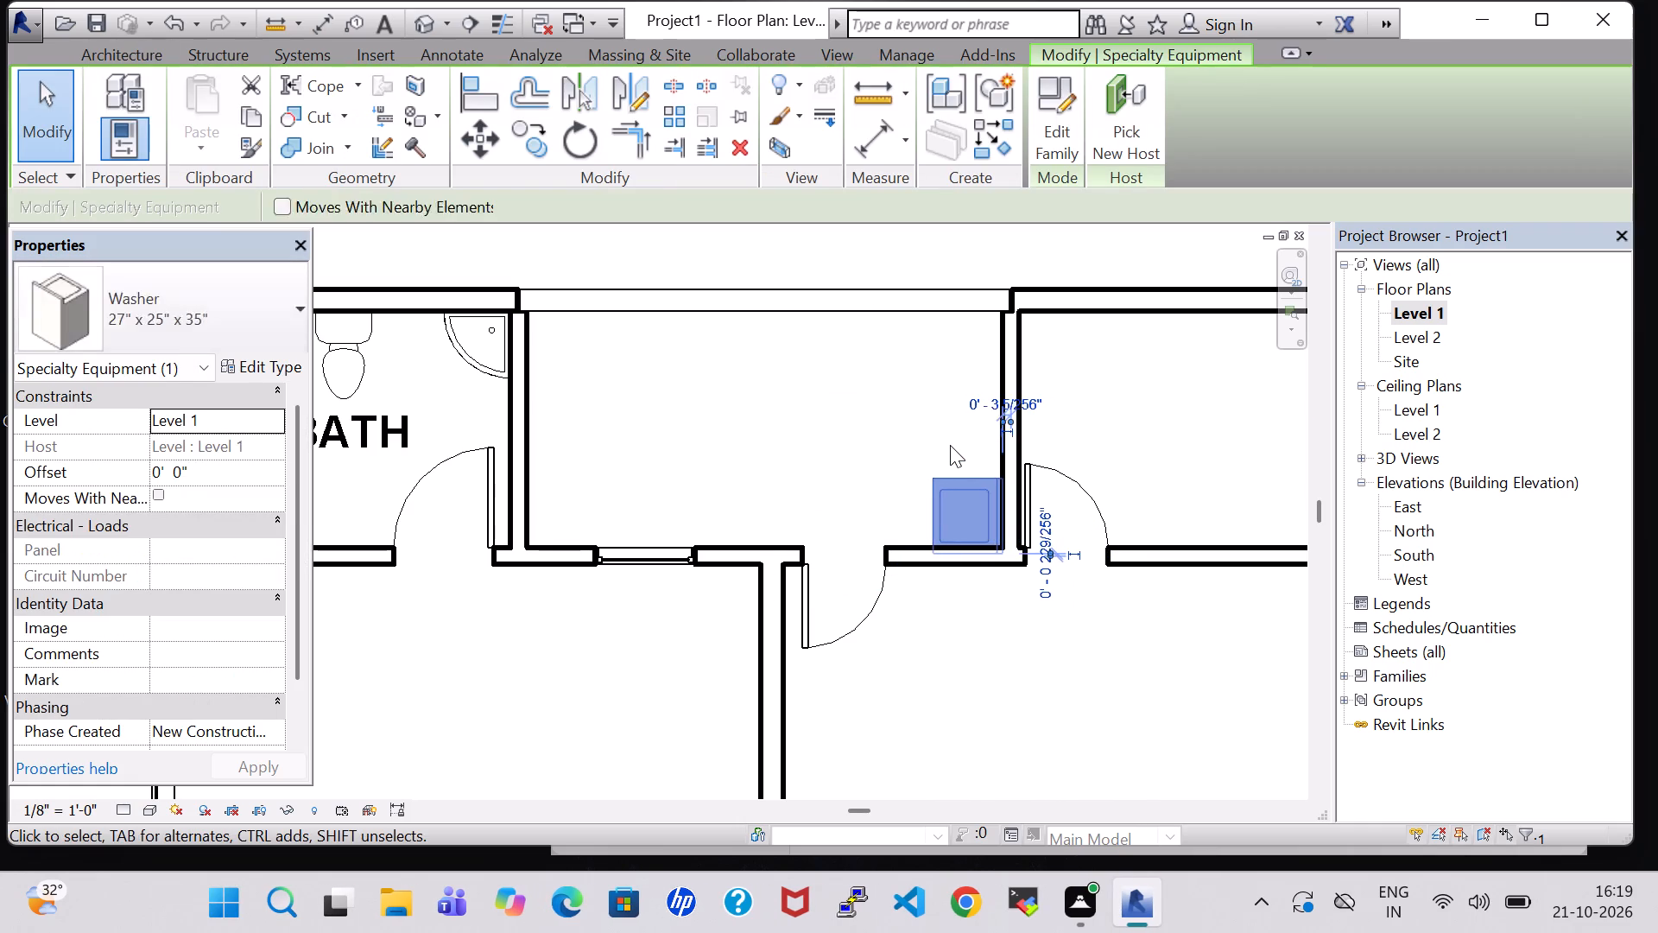
{"action": "key", "text": "Left"}
Move the washer along the partition toward the low exterior wall, about 2' 11" from the wall with the door.
{"action": "key", "text": "Up"}
{"action": "key", "text": "Up"}
{"action": "key", "text": "Up"}
{"action": "key", "text": "Up"}
{"action": "key", "text": "Up"}
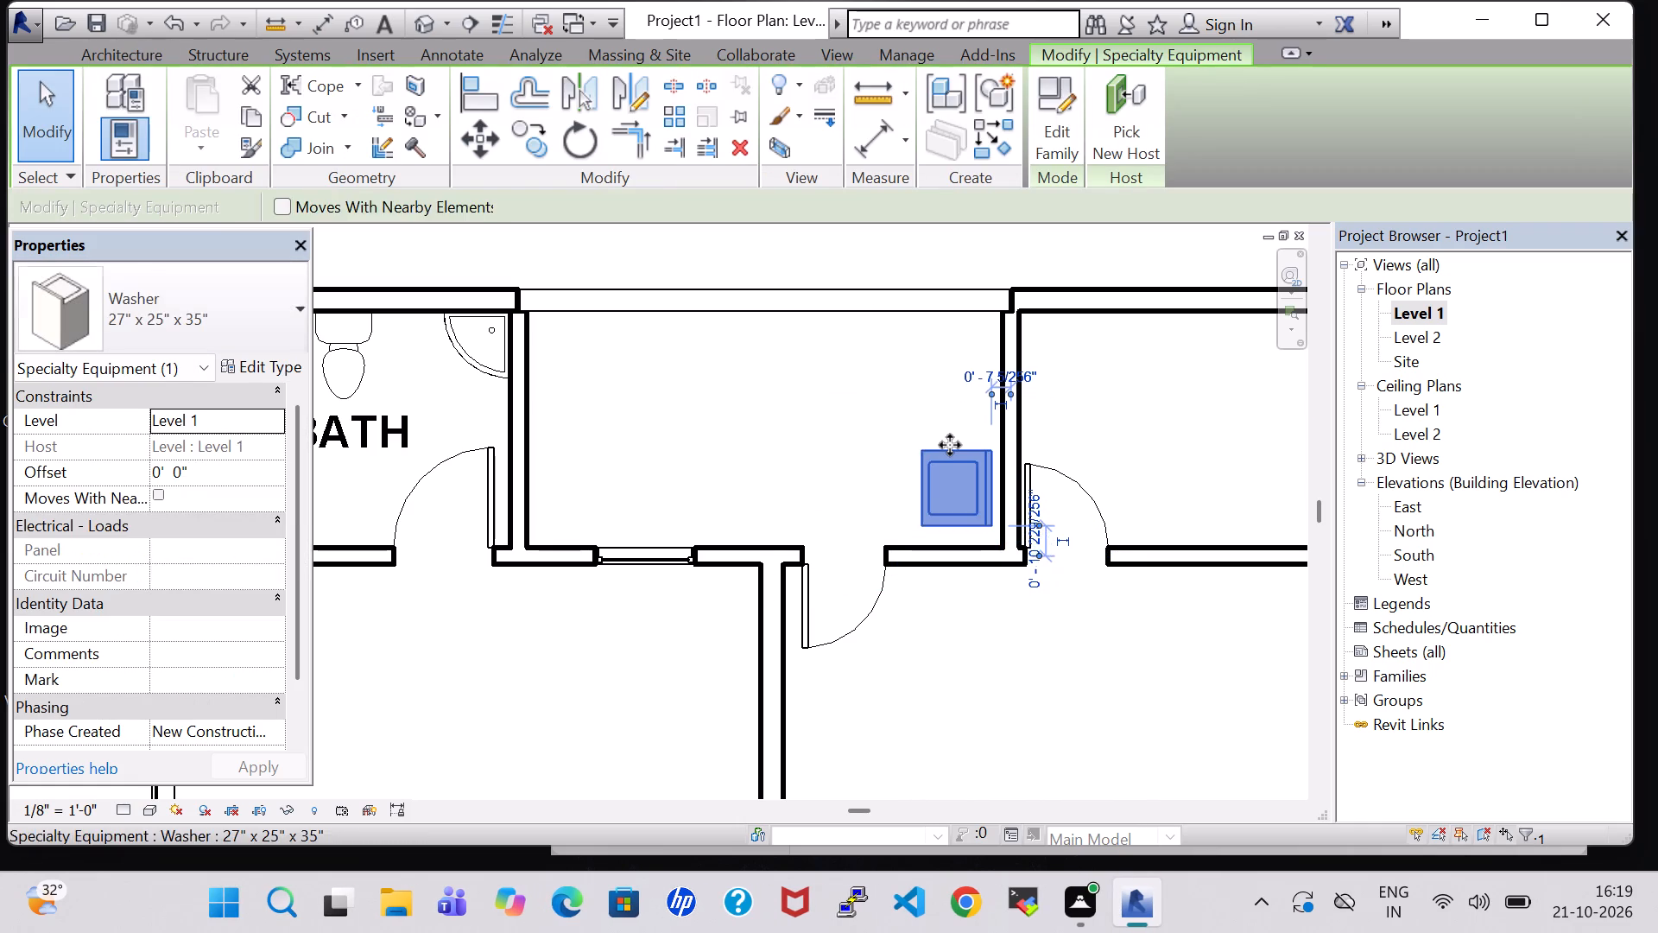
{"action": "key", "text": "Up"}
{"action": "key", "text": "Up"}
{"action": "key", "text": "Up"}
{"action": "key", "text": "Up"}
{"action": "key", "text": "Up"}
{"action": "key", "text": "Up"}
{"action": "key", "text": "Up"}
{"action": "key", "text": "Up"}
{"action": "key", "text": "Up"}
{"action": "key", "text": "Up"}
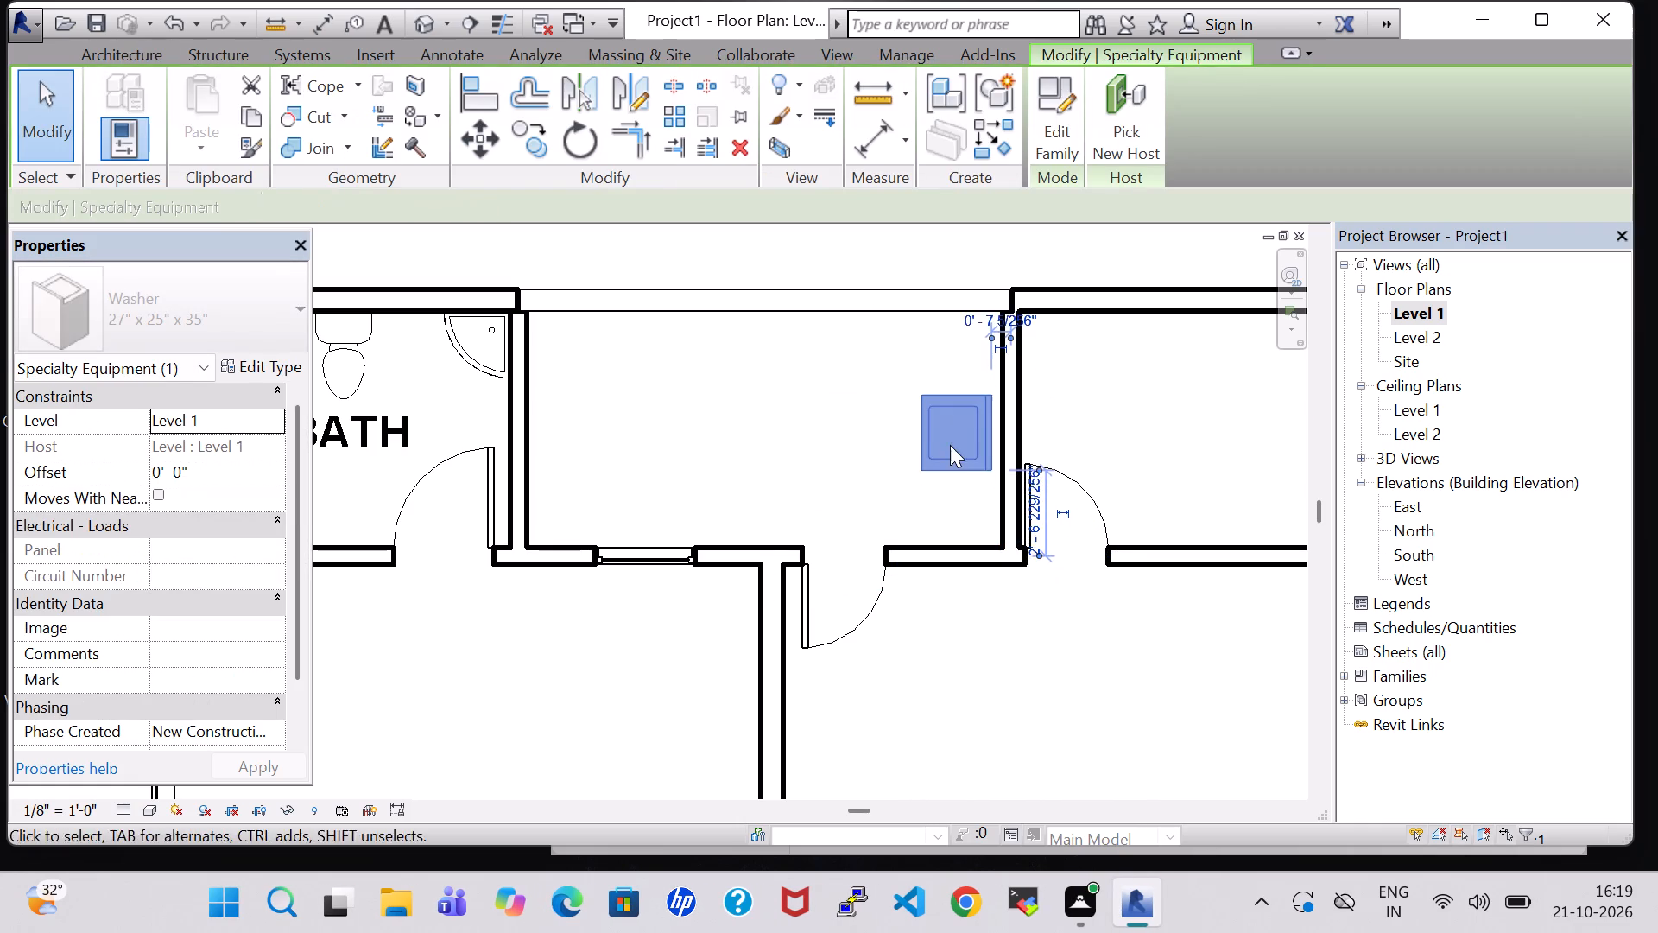
{"action": "key", "text": "Up"}
{"action": "key", "text": "Up"}
{"action": "key", "text": "Right"}
{"action": "key", "text": "Left"}
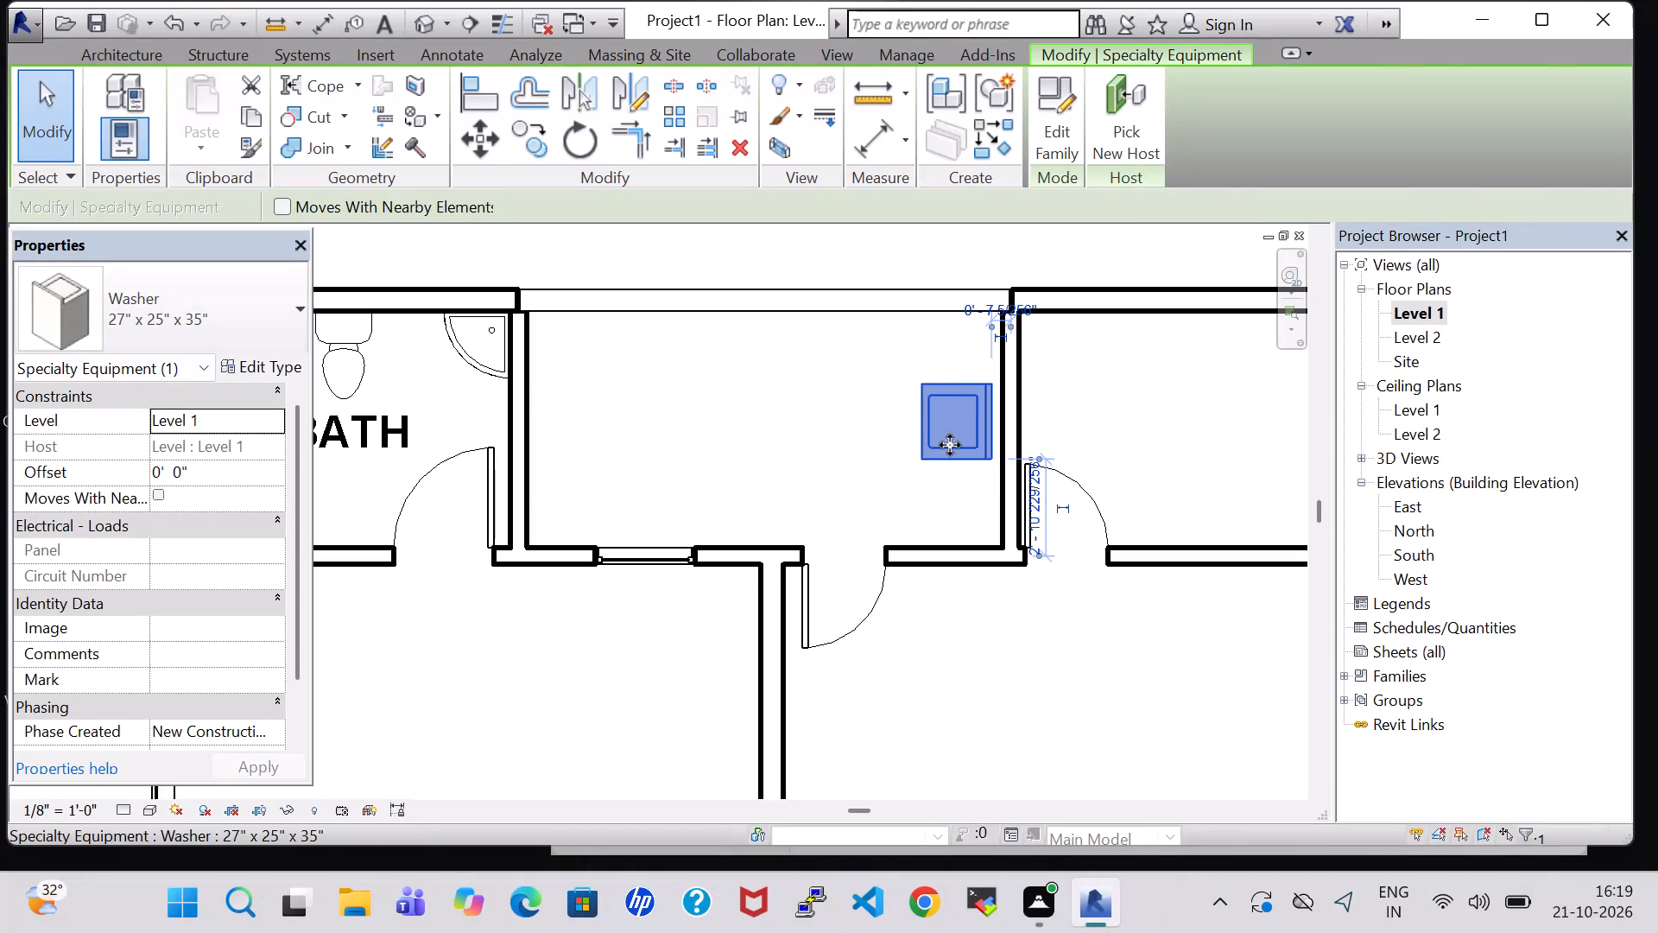
{"action": "left_click", "coordinate": [783, 428]}
Place a matching 24" corner floor sink in the wash area's corner where the door wall meets the washer-side partition.
{"action": "left_click", "coordinate": [465, 353]}
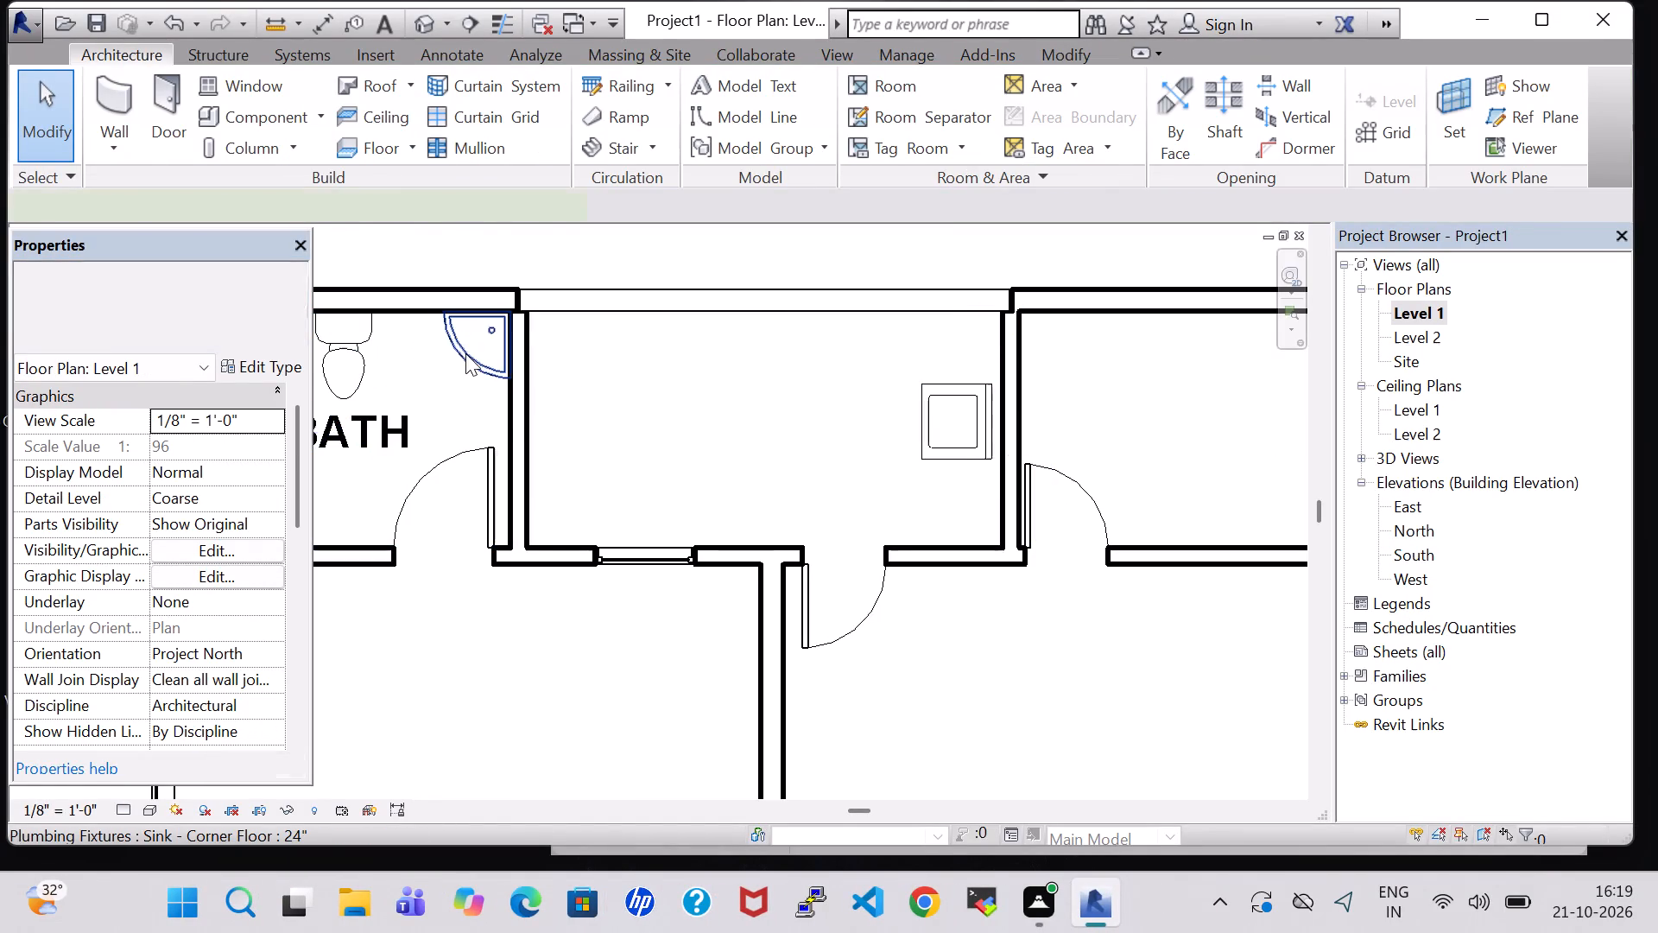
{"action": "right_click", "coordinate": [466, 353]}
{"action": "left_click", "coordinate": [592, 461]}
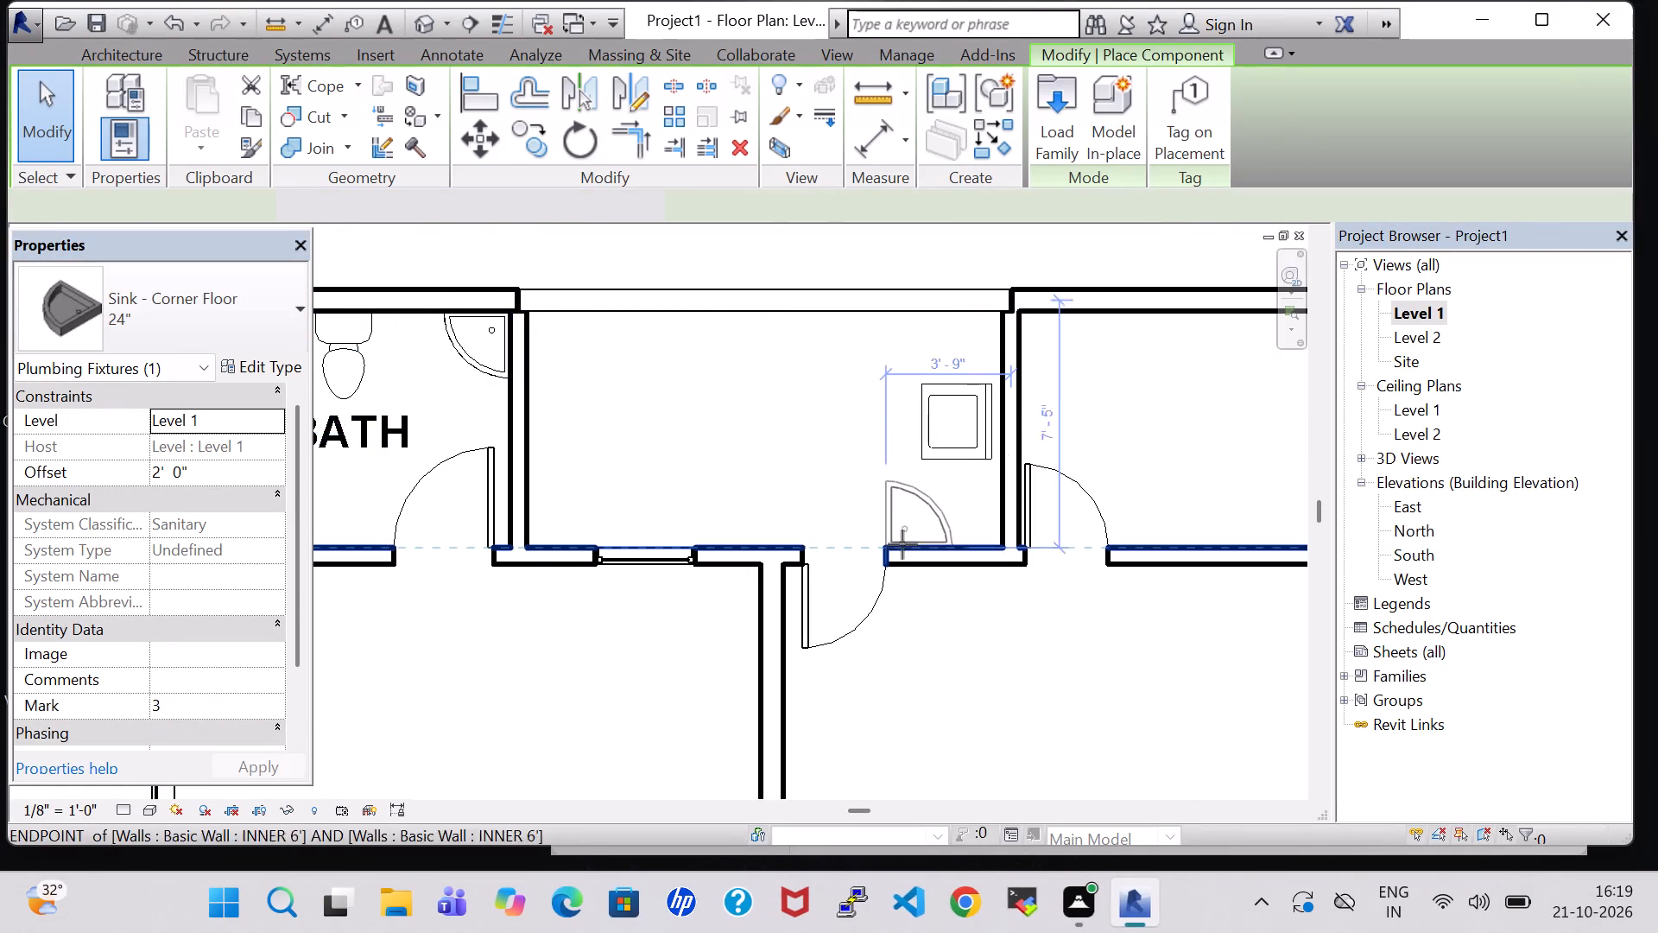
{"action": "key", "text": "space"}
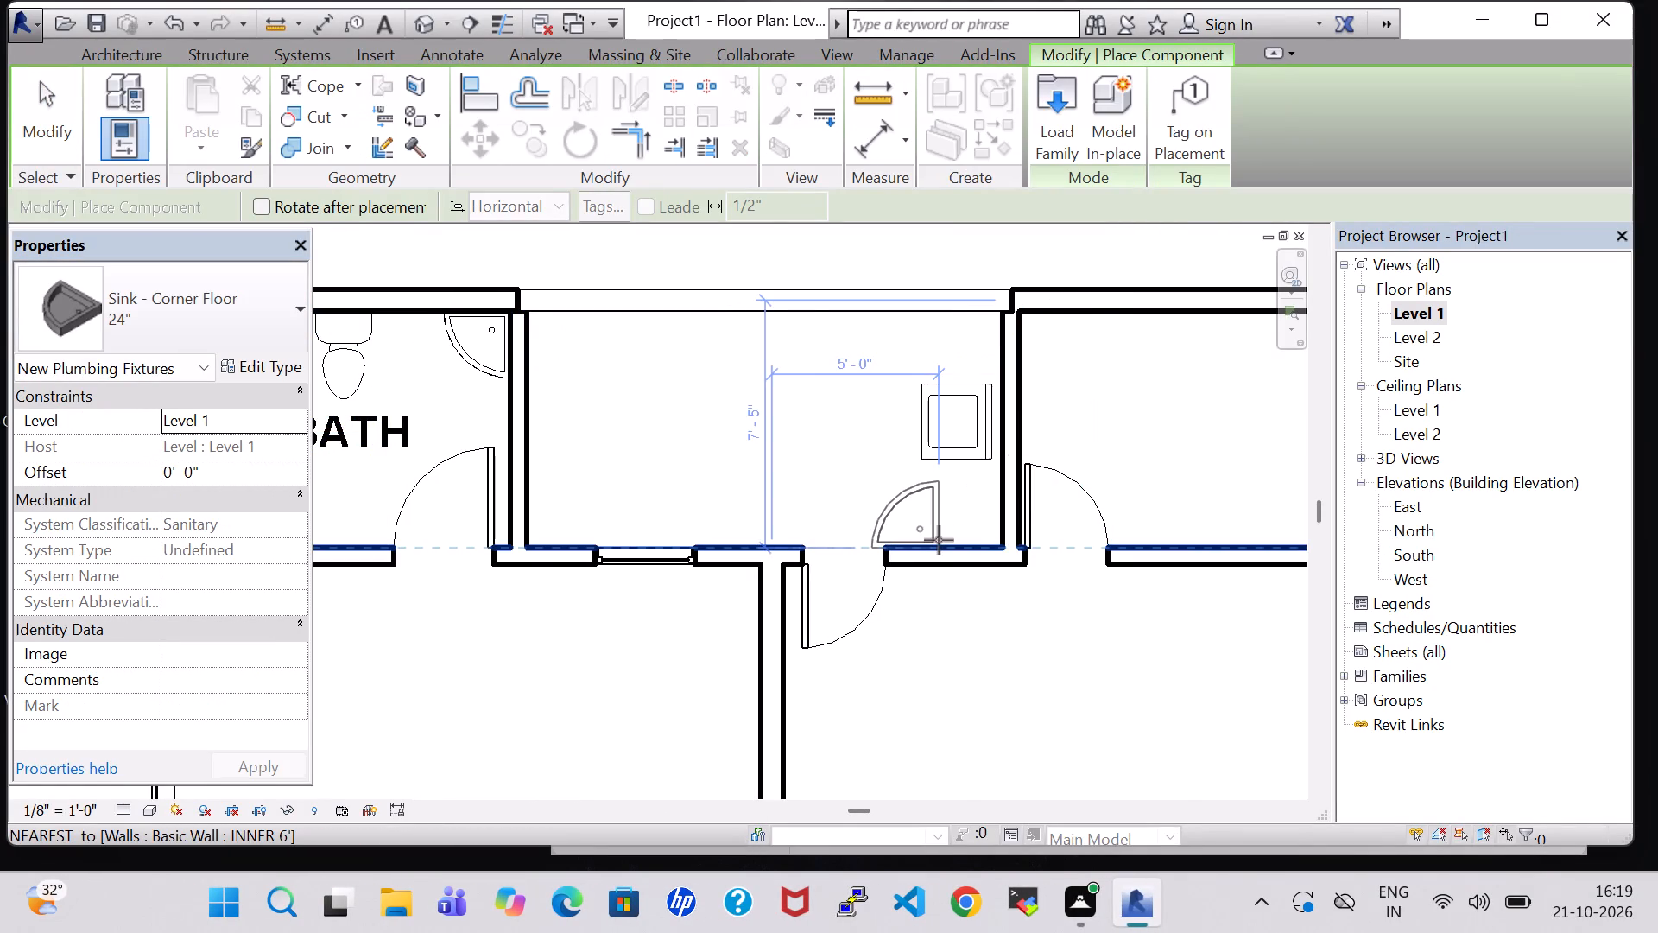
{"action": "scroll", "coordinate": [1003, 542], "scroll_direction": "up", "scroll_amount": 2}
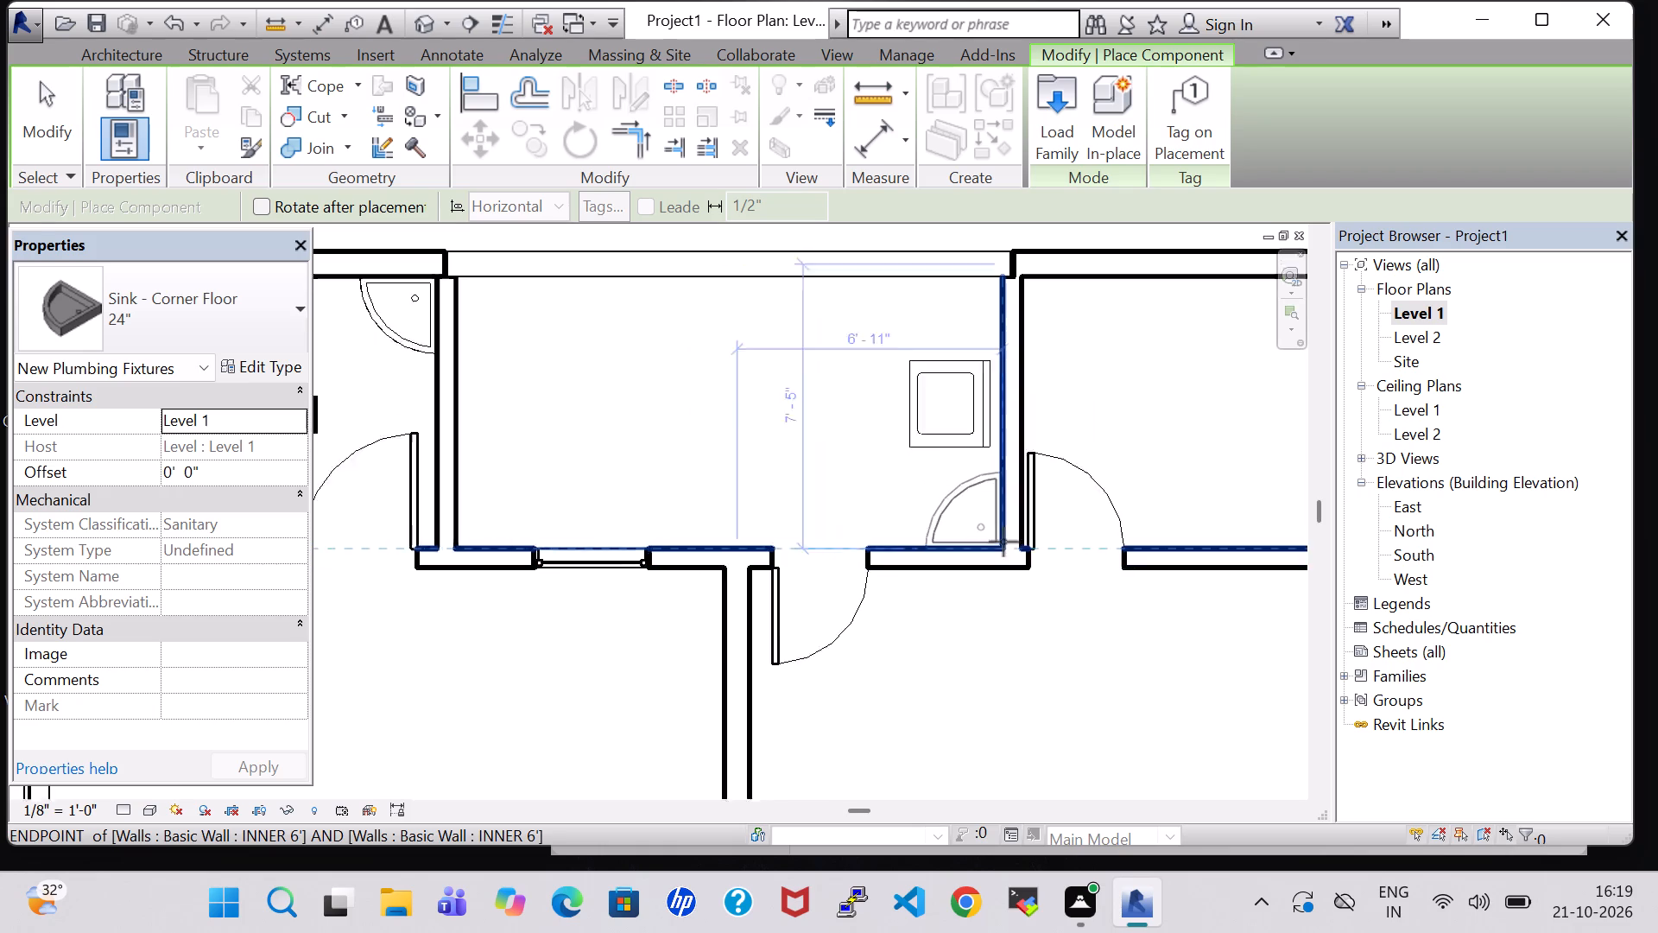
{"action": "scroll", "coordinate": [1003, 542], "scroll_direction": "up", "scroll_amount": 5}
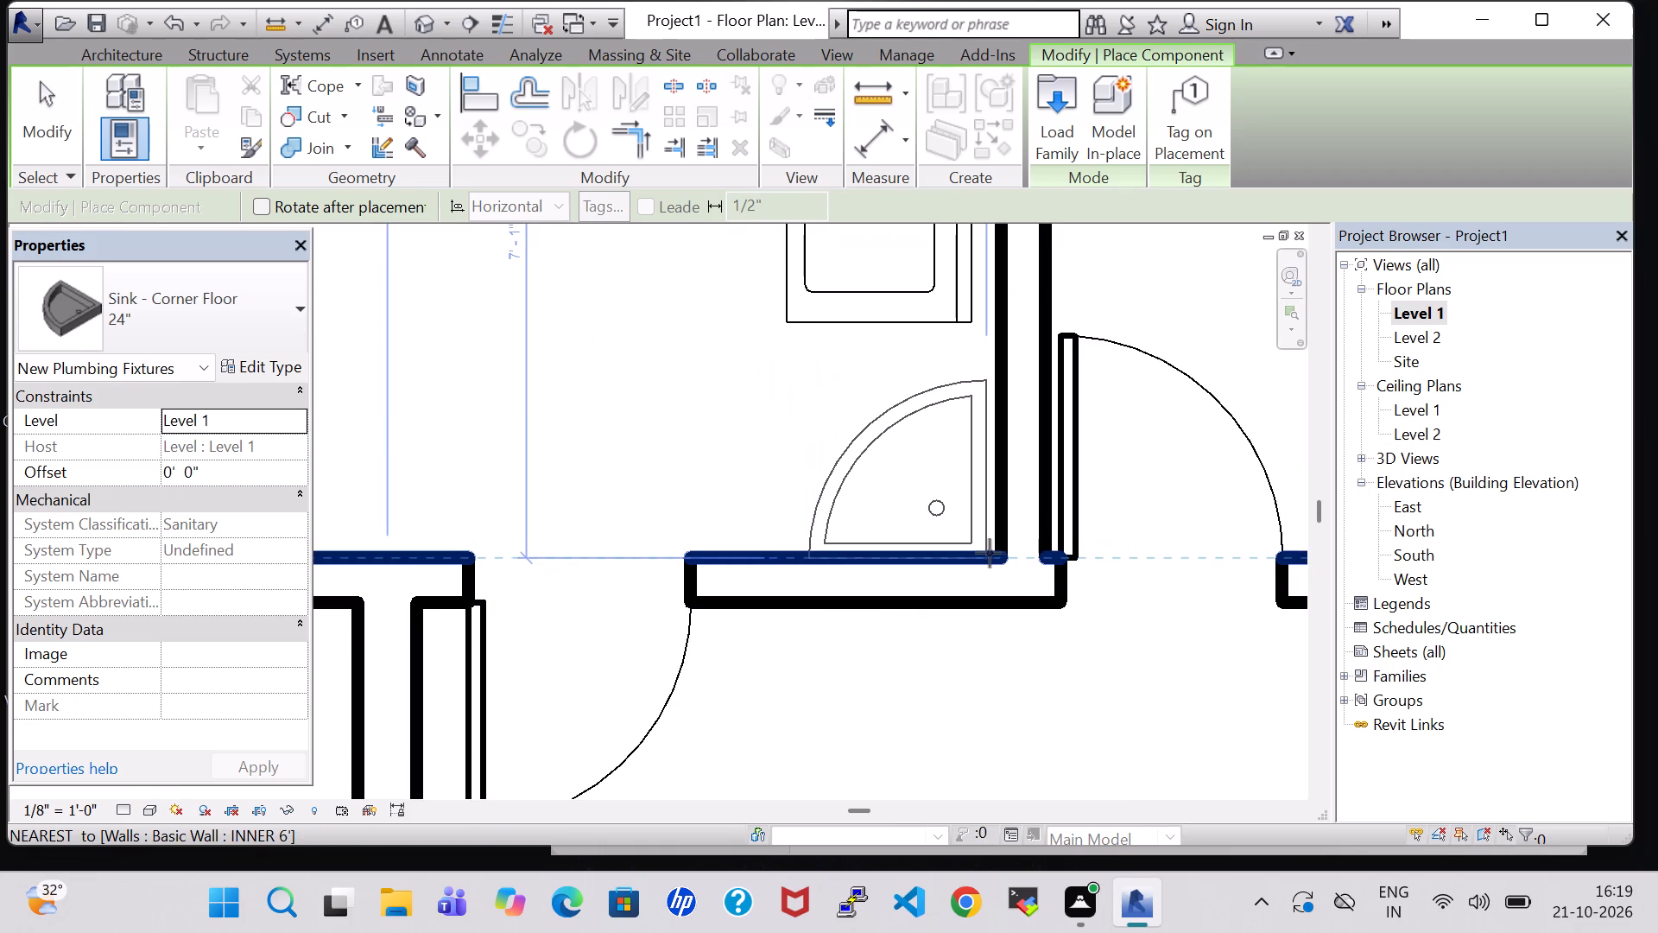
{"action": "left_click", "coordinate": [998, 553]}
{"action": "key", "text": "Escape"}
{"action": "key", "text": "Escape"}
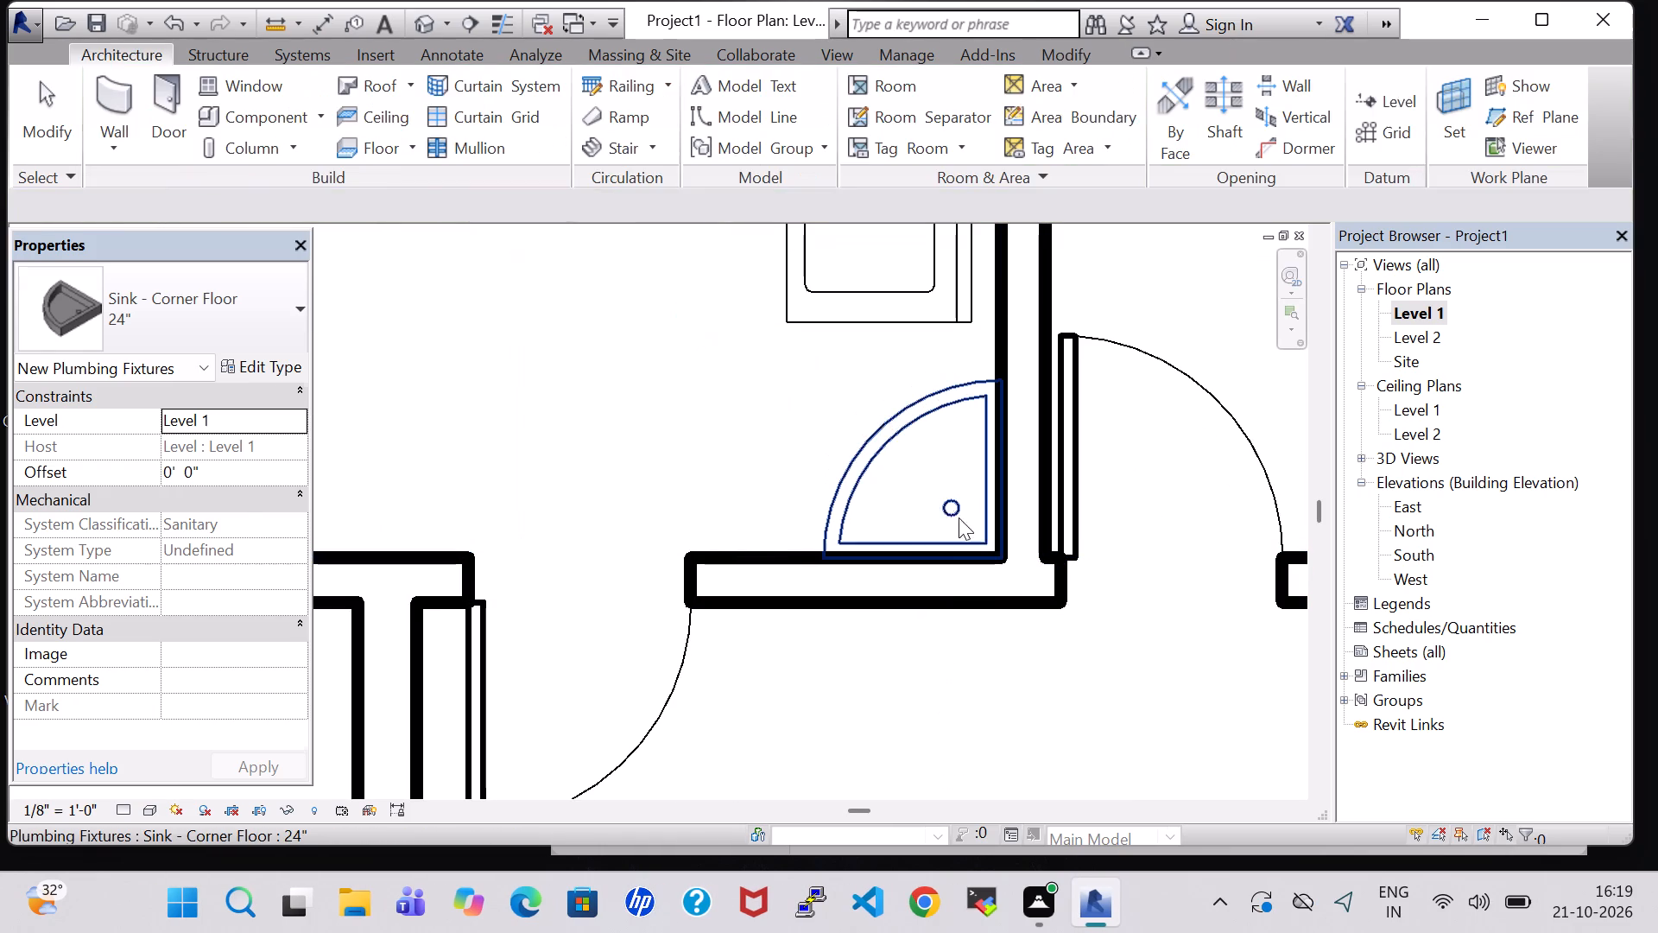
Set the offset of the wash area's corner sink to 3' 0".
{"action": "left_click", "coordinate": [889, 441]}
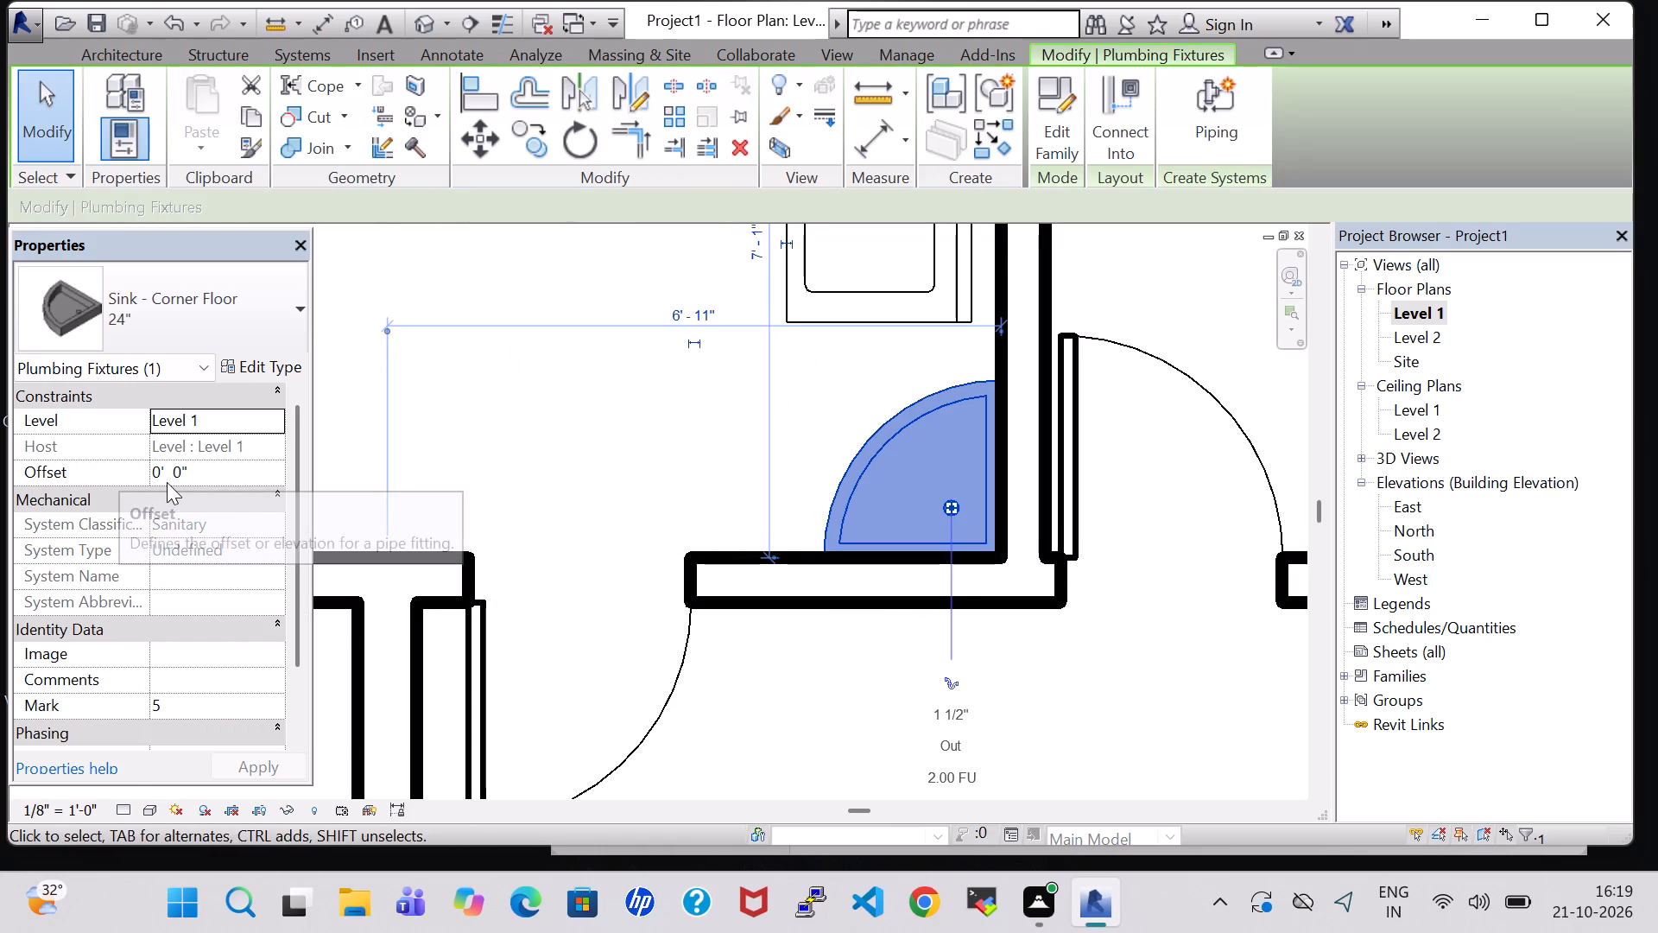
{"action": "left_click", "coordinate": [167, 482]}
{"action": "left_click", "coordinate": [164, 482]}
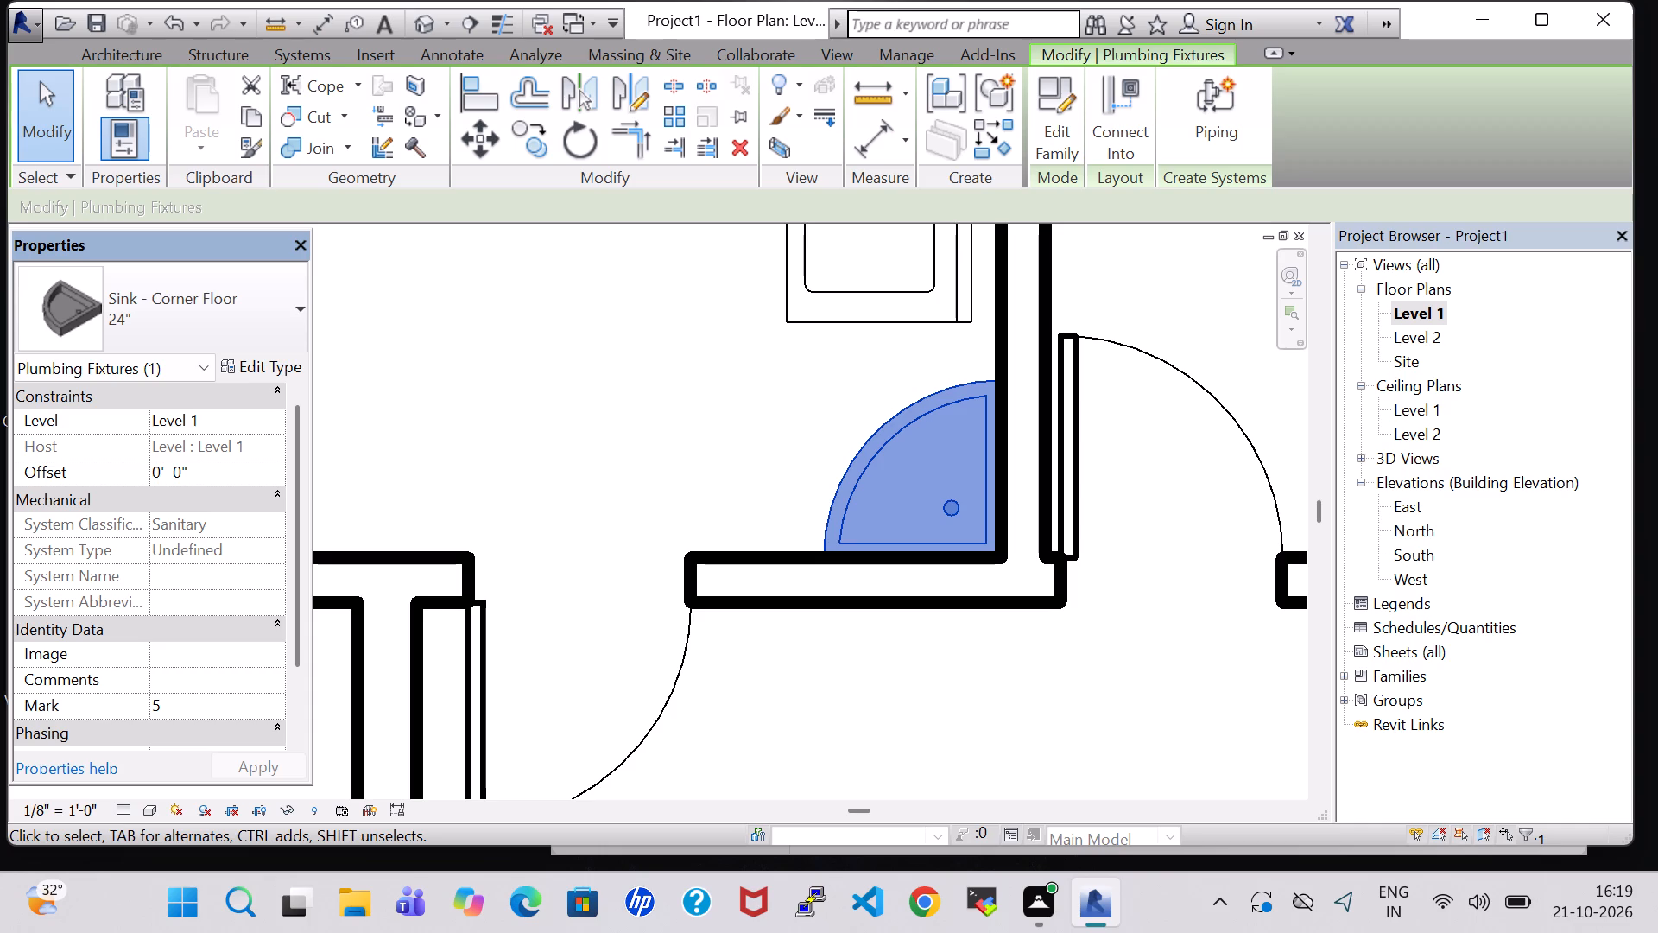
{"action": "key", "text": "Left"}
{"action": "key", "text": "BackSpace"}
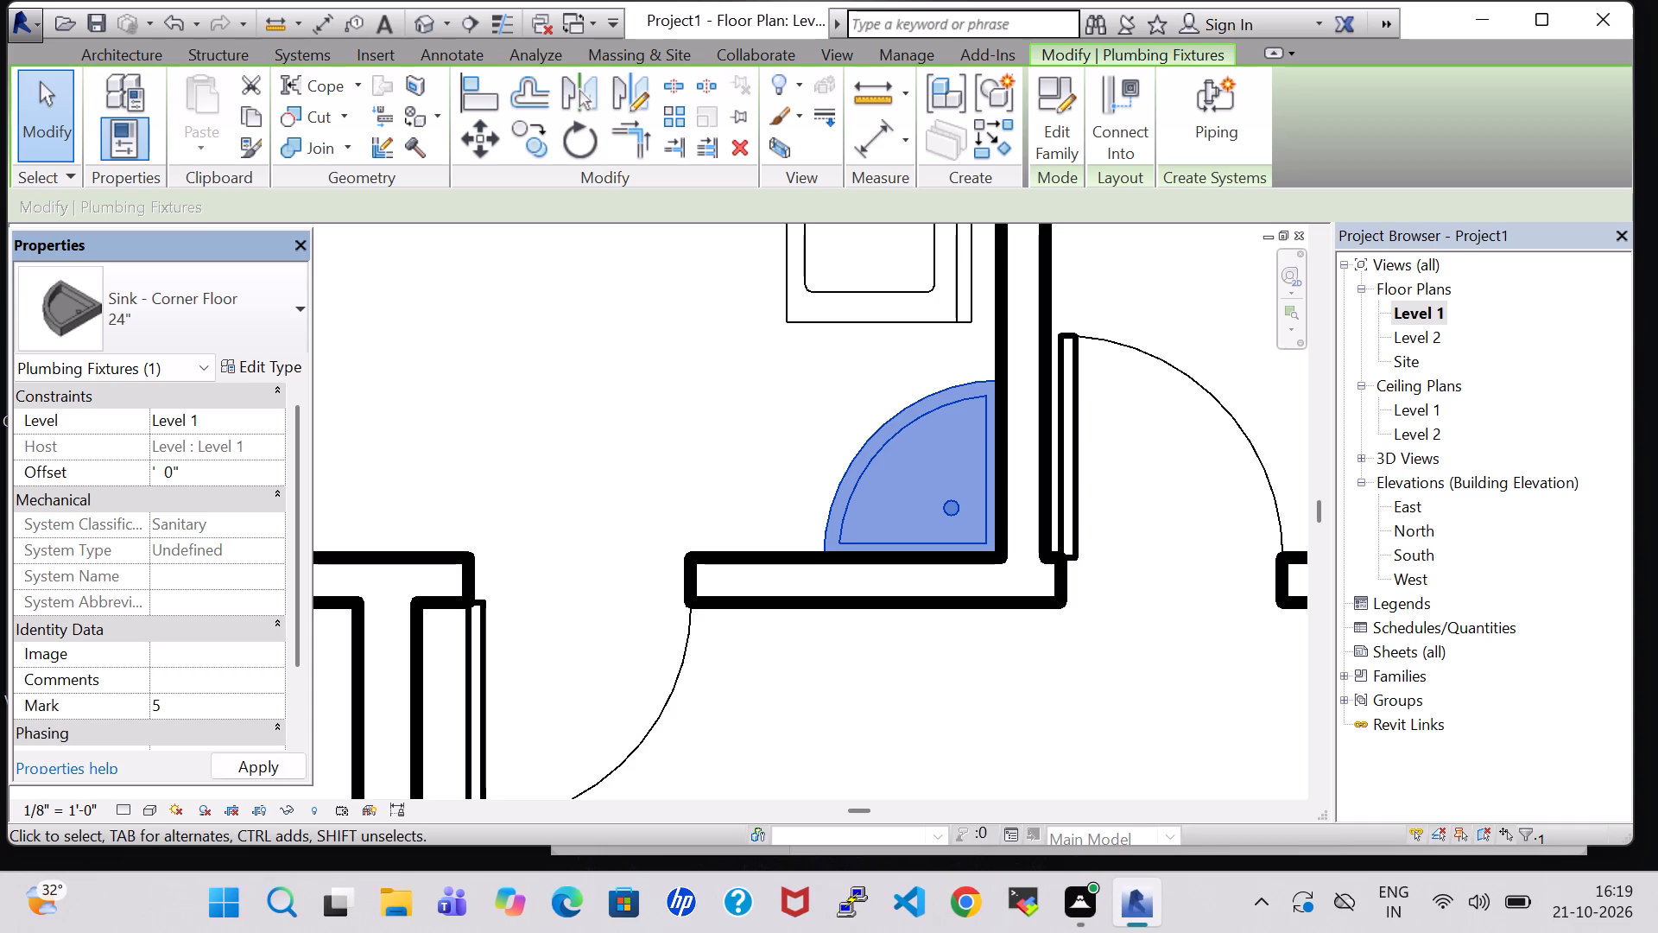
{"action": "key", "text": "3"}
{"action": "left_click", "coordinate": [275, 756]}
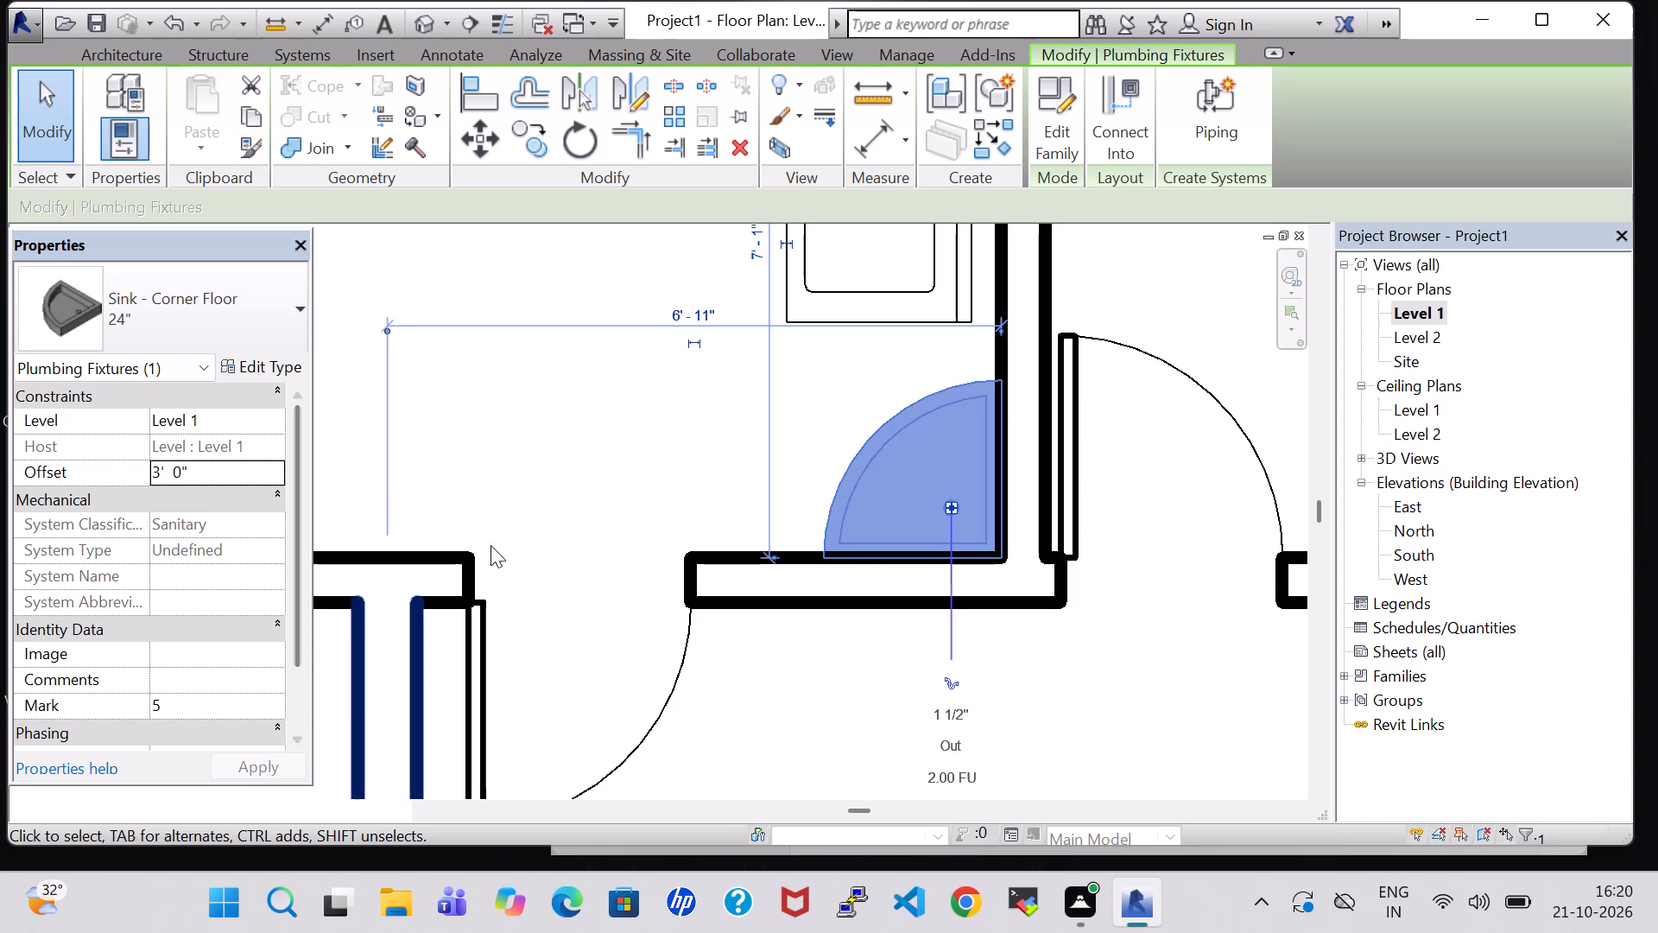
{"action": "left_click", "coordinate": [577, 441]}
Set the offset of the bathroom's corner sink to 3' 0".
{"action": "scroll", "coordinate": [577, 441], "scroll_direction": "down", "scroll_amount": 7}
{"action": "middle_click_drag", "start_coordinate": [537, 402], "coordinate": [703, 441]}
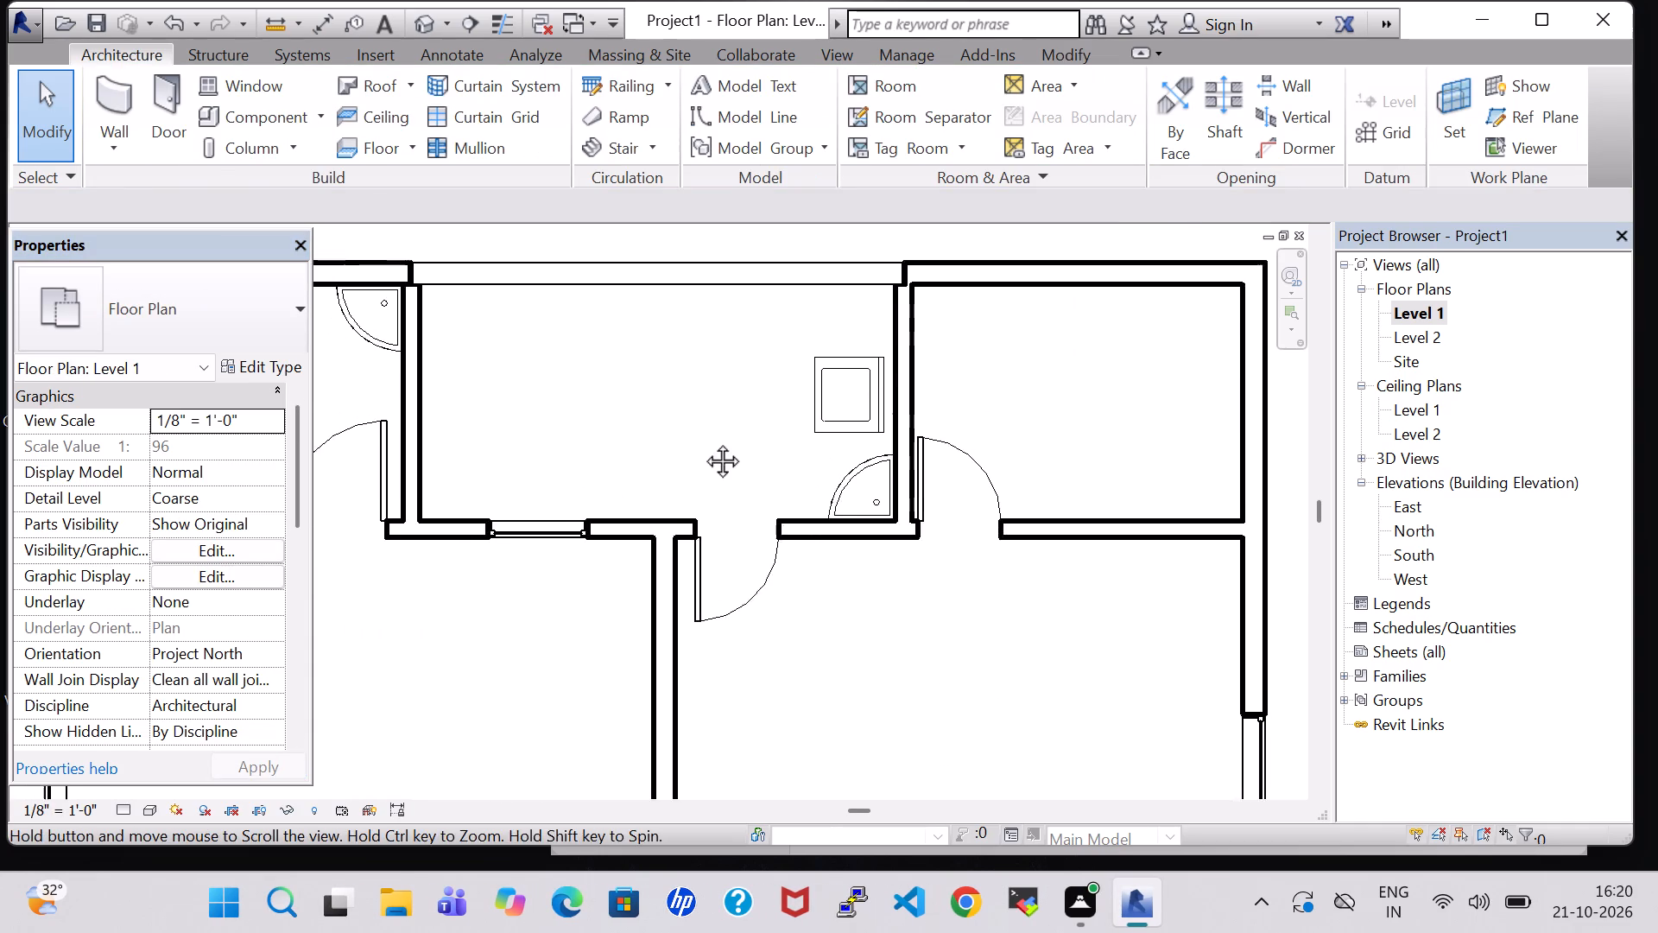
{"action": "middle_click_drag", "start_coordinate": [703, 441], "coordinate": [704, 441]}
{"action": "left_click", "coordinate": [375, 324]}
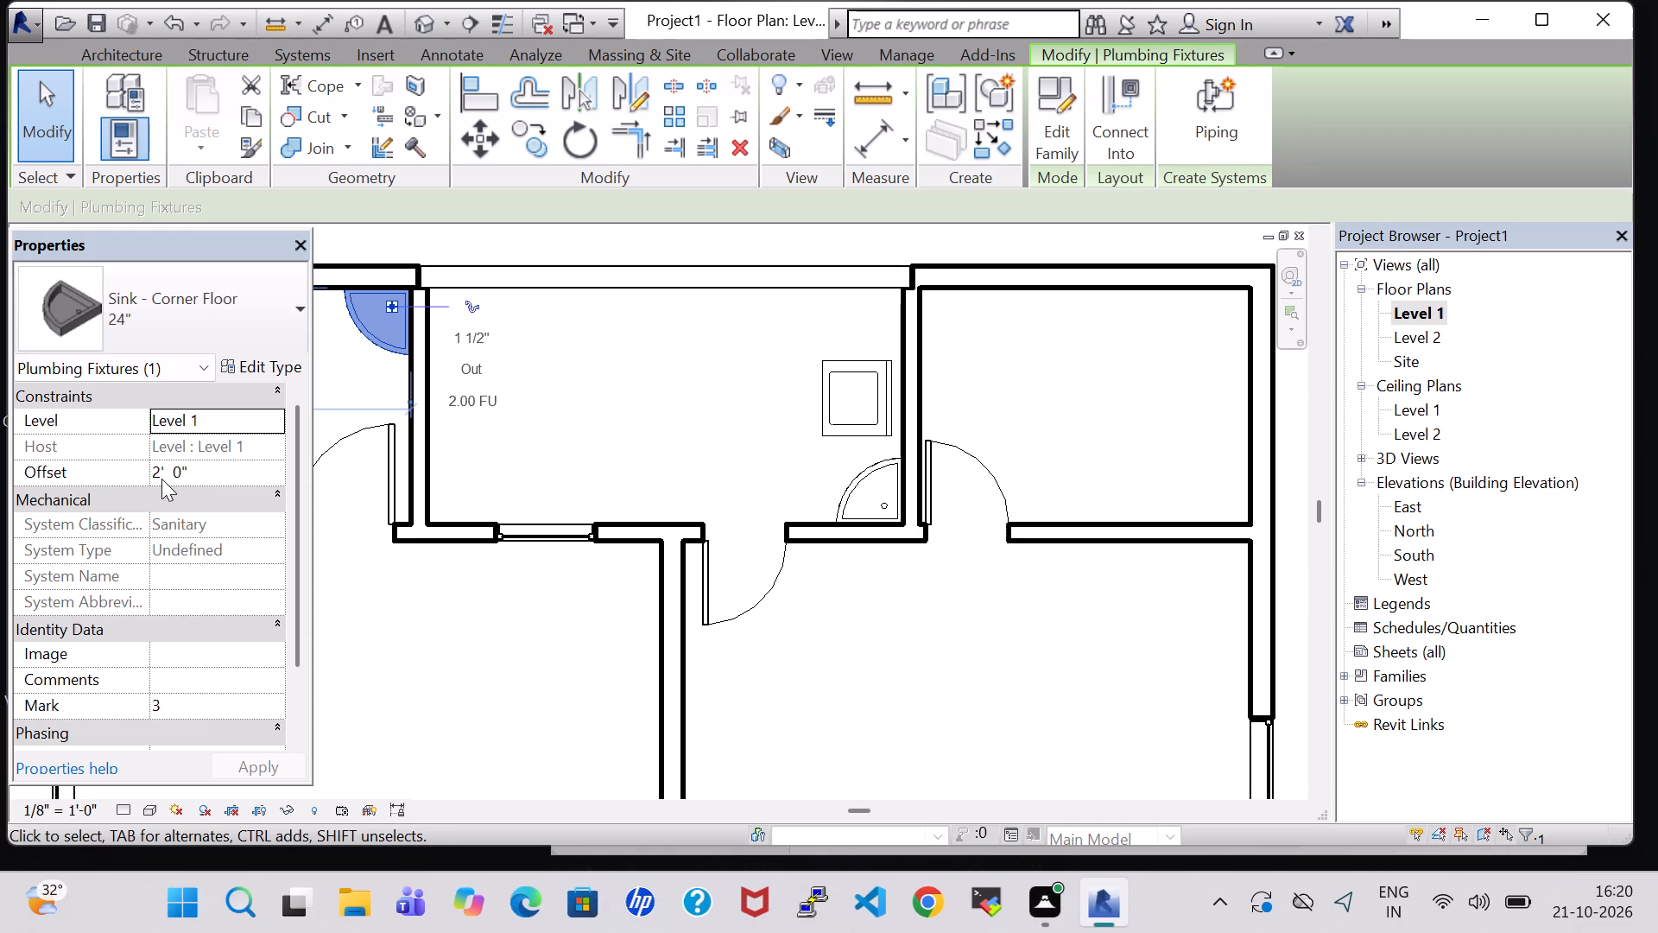
{"action": "left_click", "coordinate": [161, 479]}
{"action": "key", "text": "BackSpace"}
{"action": "key", "text": "3"}
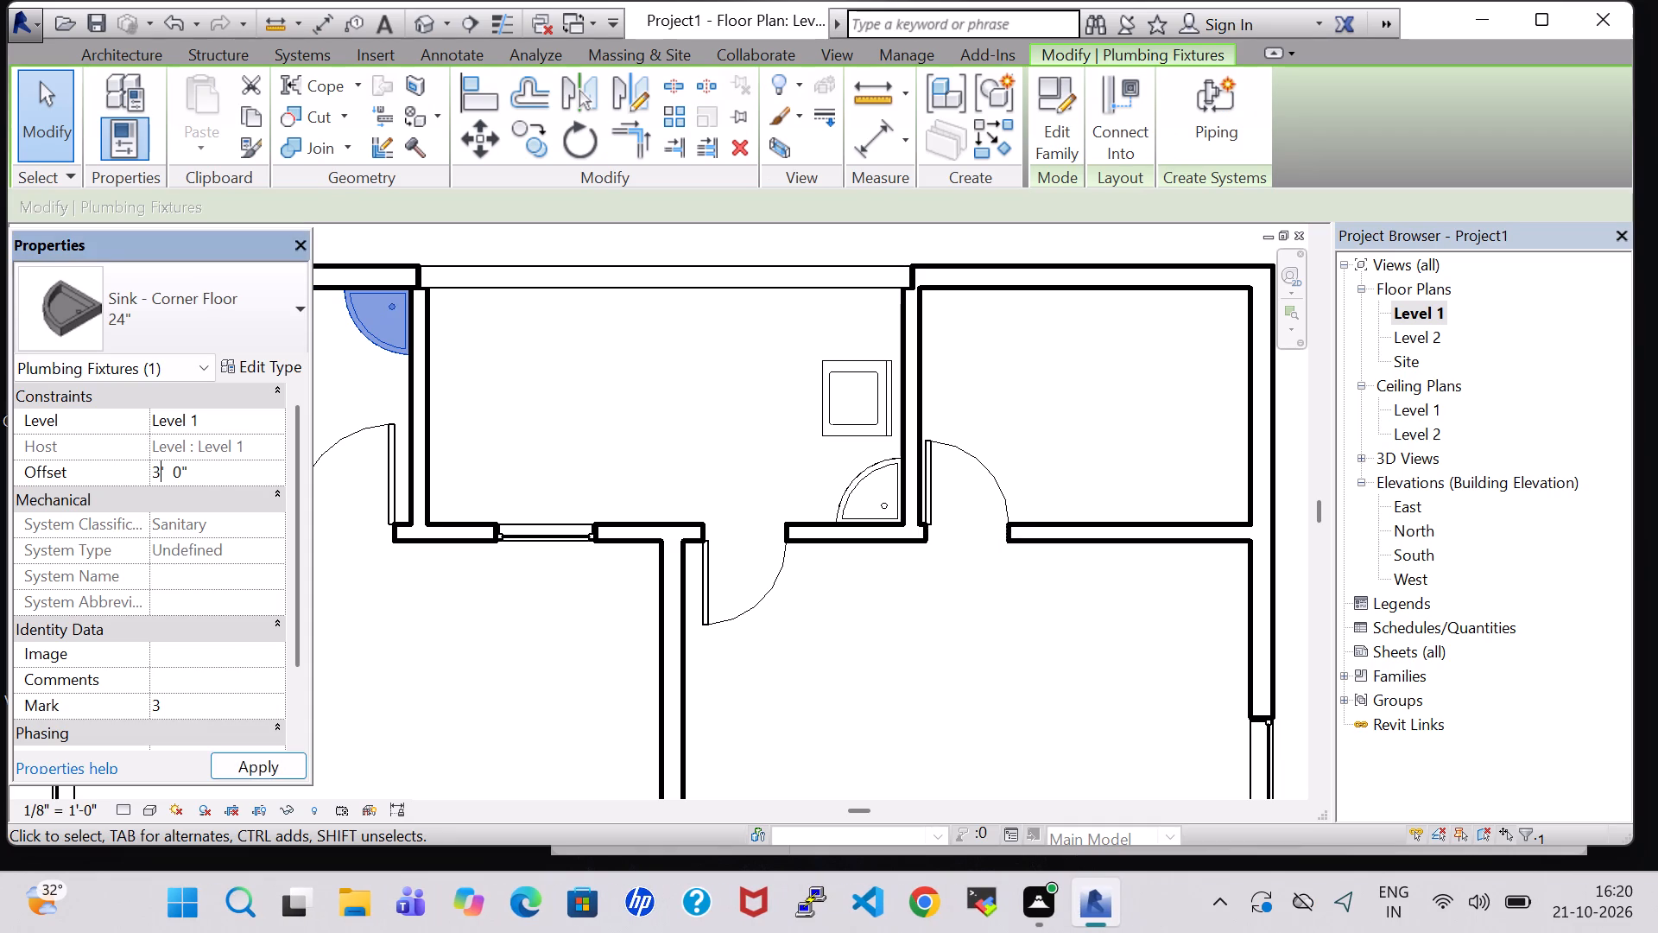
{"action": "left_click", "coordinate": [255, 774]}
{"action": "left_click", "coordinate": [769, 716]}
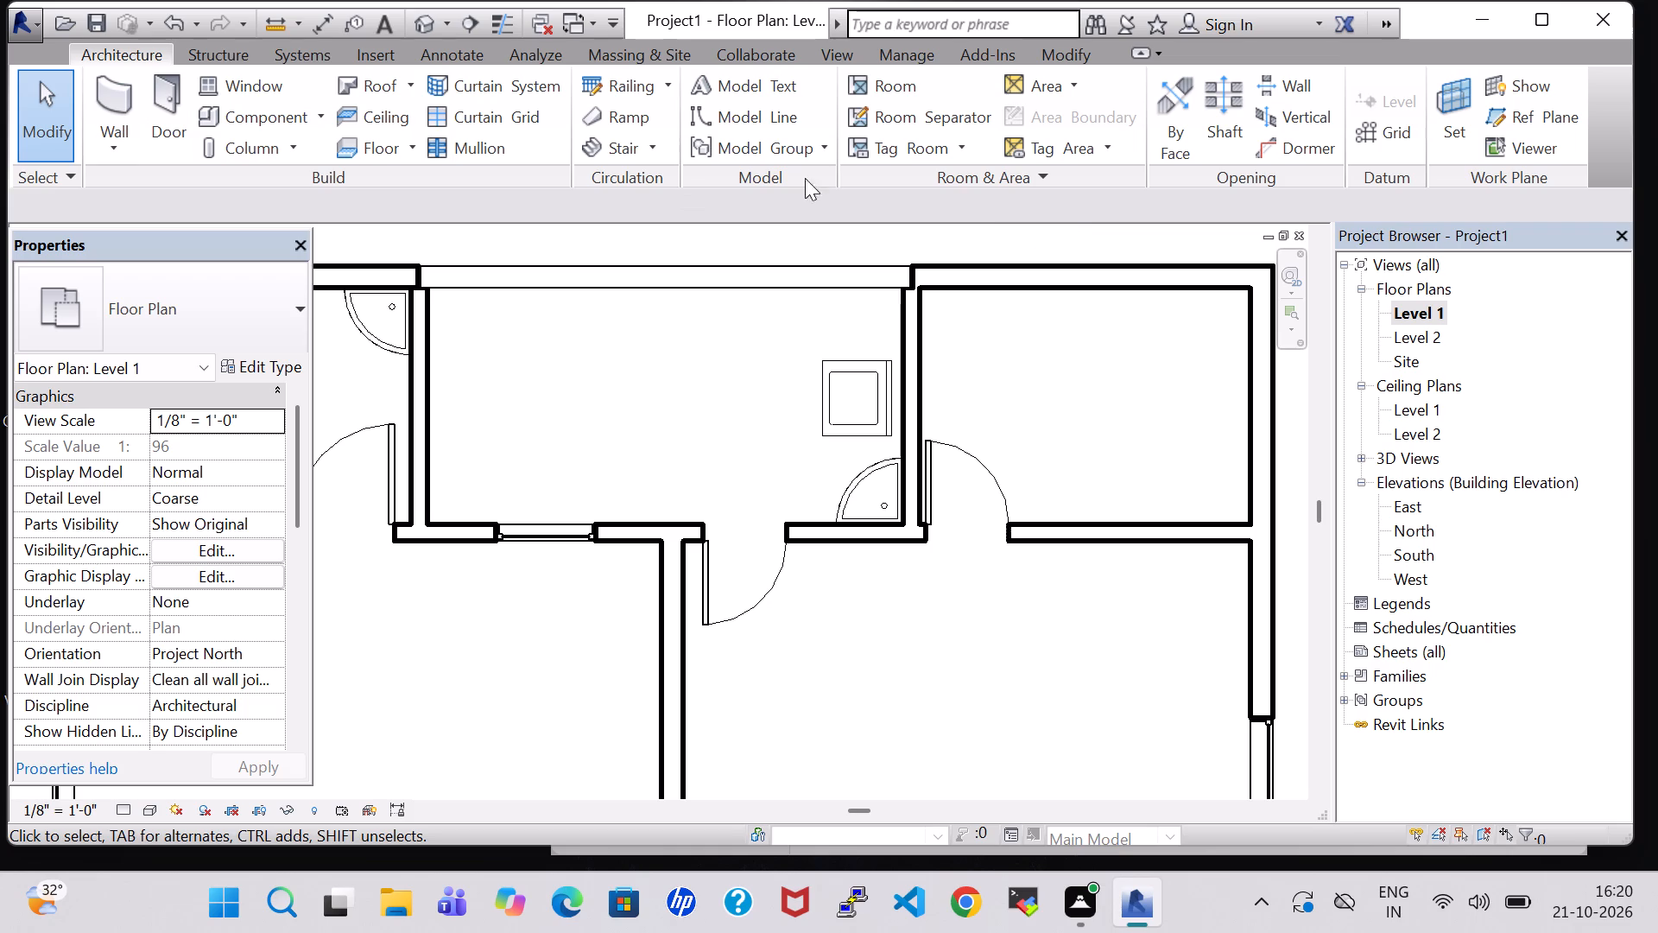
In the 3D view, place a similar round floor drain on the Level 1 work plane between the washer and the corner sink.
{"action": "left_click", "coordinate": [414, 22]}
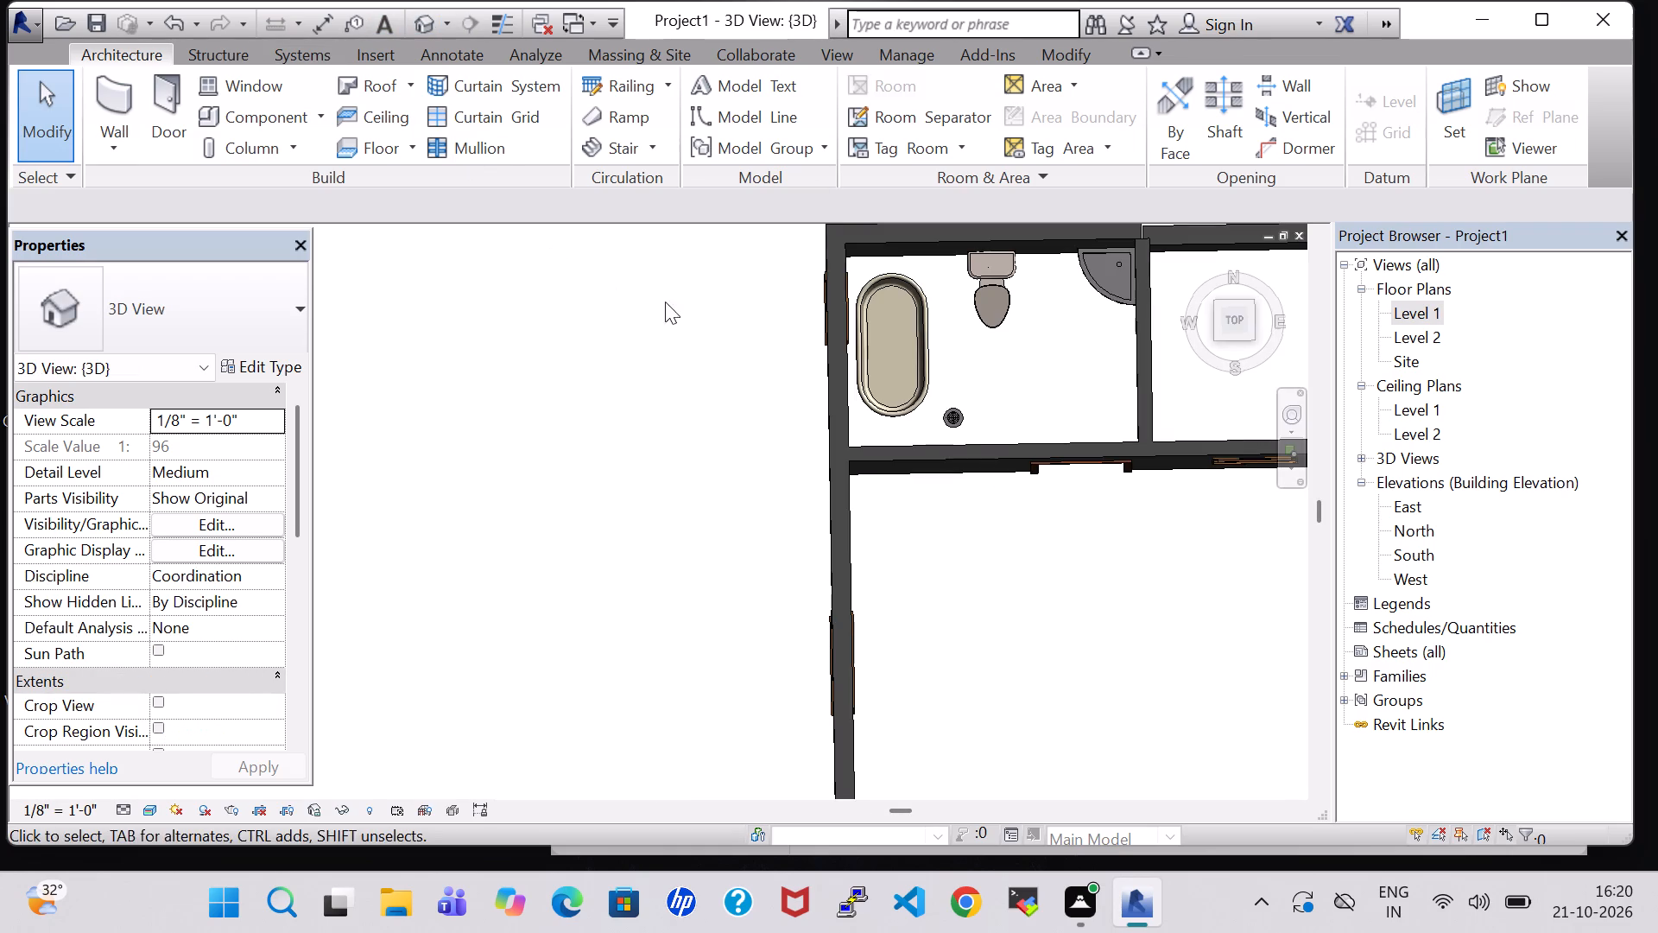
{"action": "left_click", "coordinate": [952, 420]}
{"action": "right_click", "coordinate": [953, 420]}
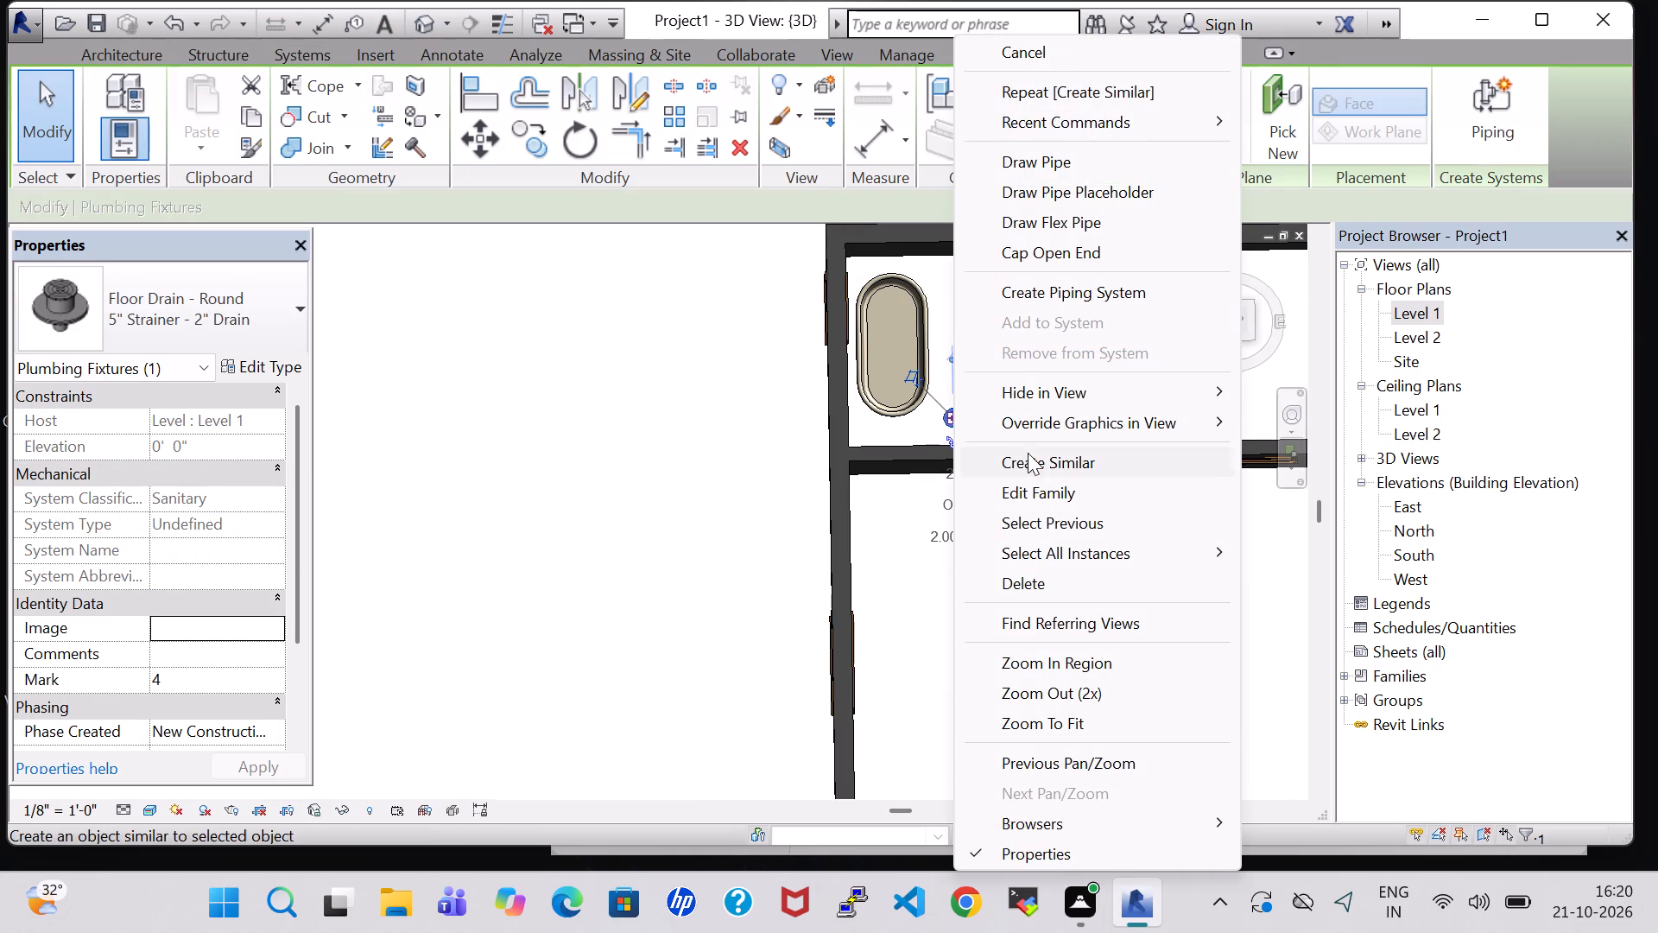
{"action": "left_click", "coordinate": [1031, 459]}
{"action": "middle_click", "coordinate": [1020, 403]}
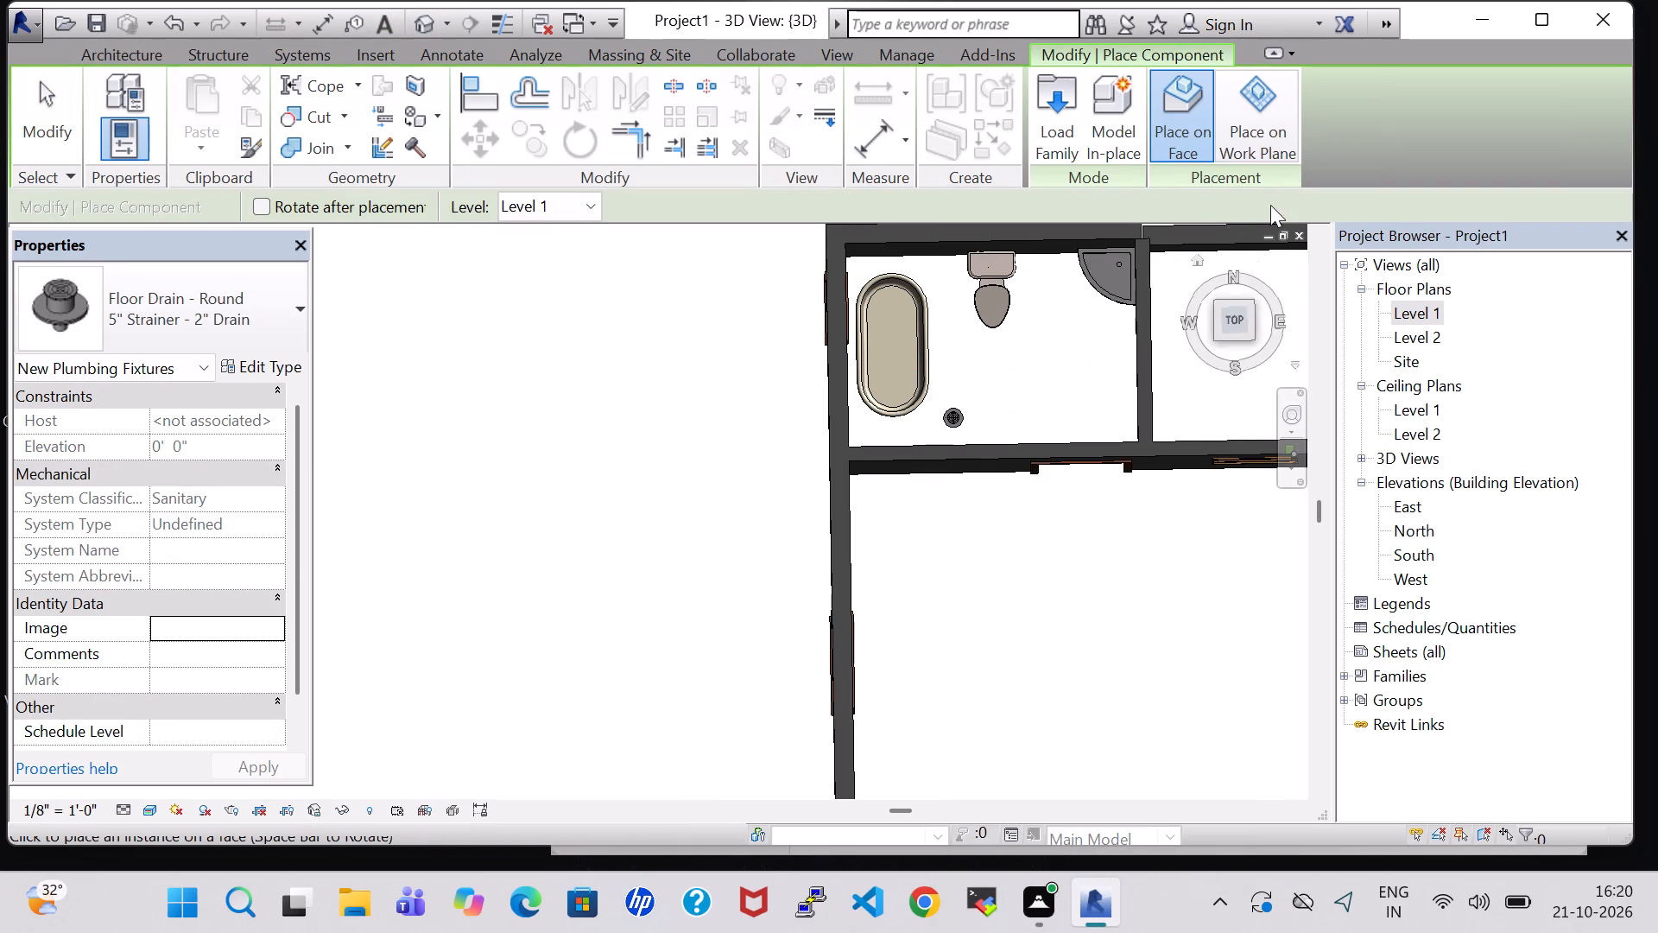
{"action": "left_click", "coordinate": [1264, 99]}
{"action": "middle_click_drag", "start_coordinate": [1193, 441], "coordinate": [1086, 441]}
{"action": "middle_click_drag", "start_coordinate": [1066, 441], "coordinate": [468, 476]}
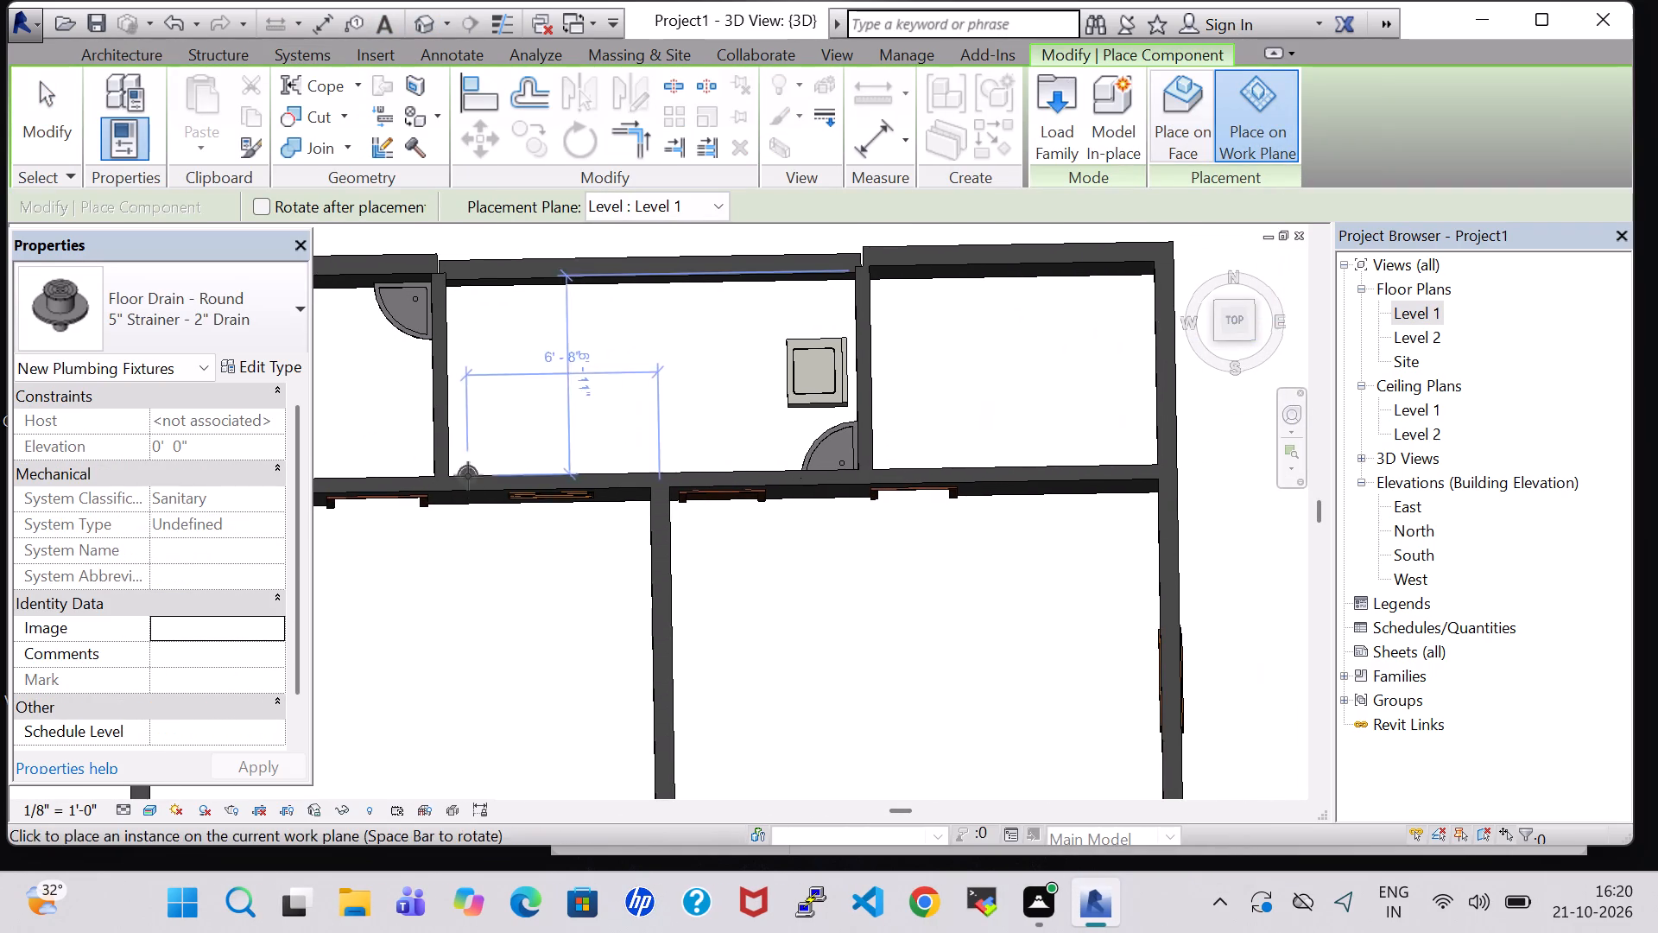
{"action": "scroll", "coordinate": [750, 442], "scroll_direction": "up", "scroll_amount": 5}
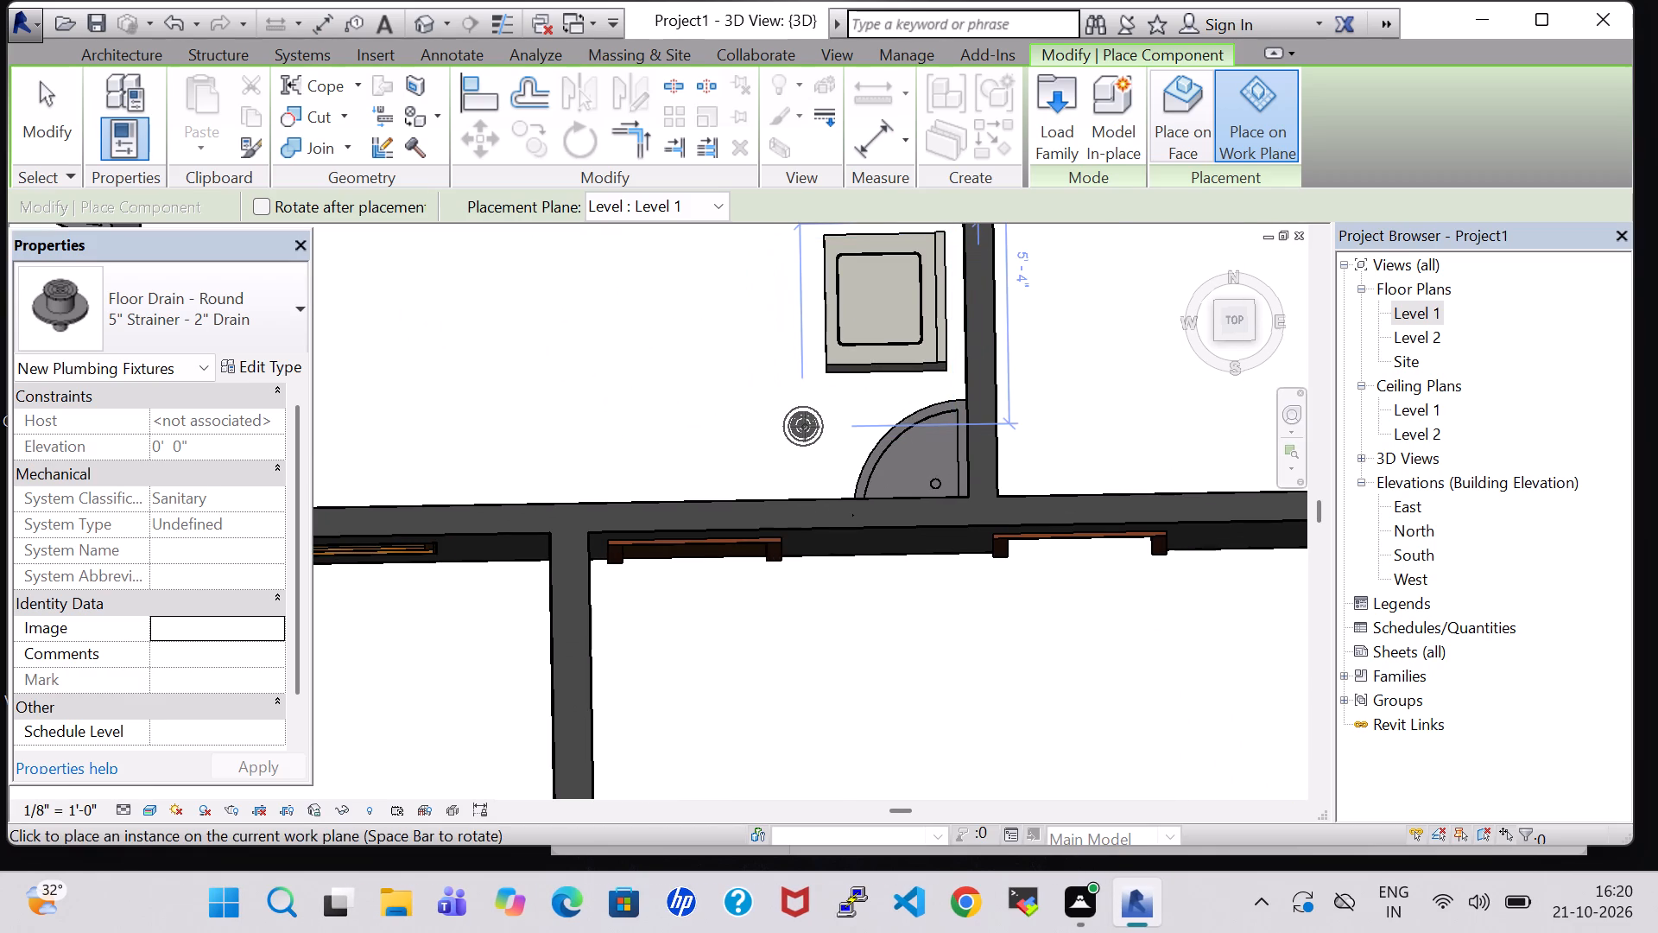
{"action": "left_click", "coordinate": [876, 402]}
{"action": "key", "text": "Escape"}
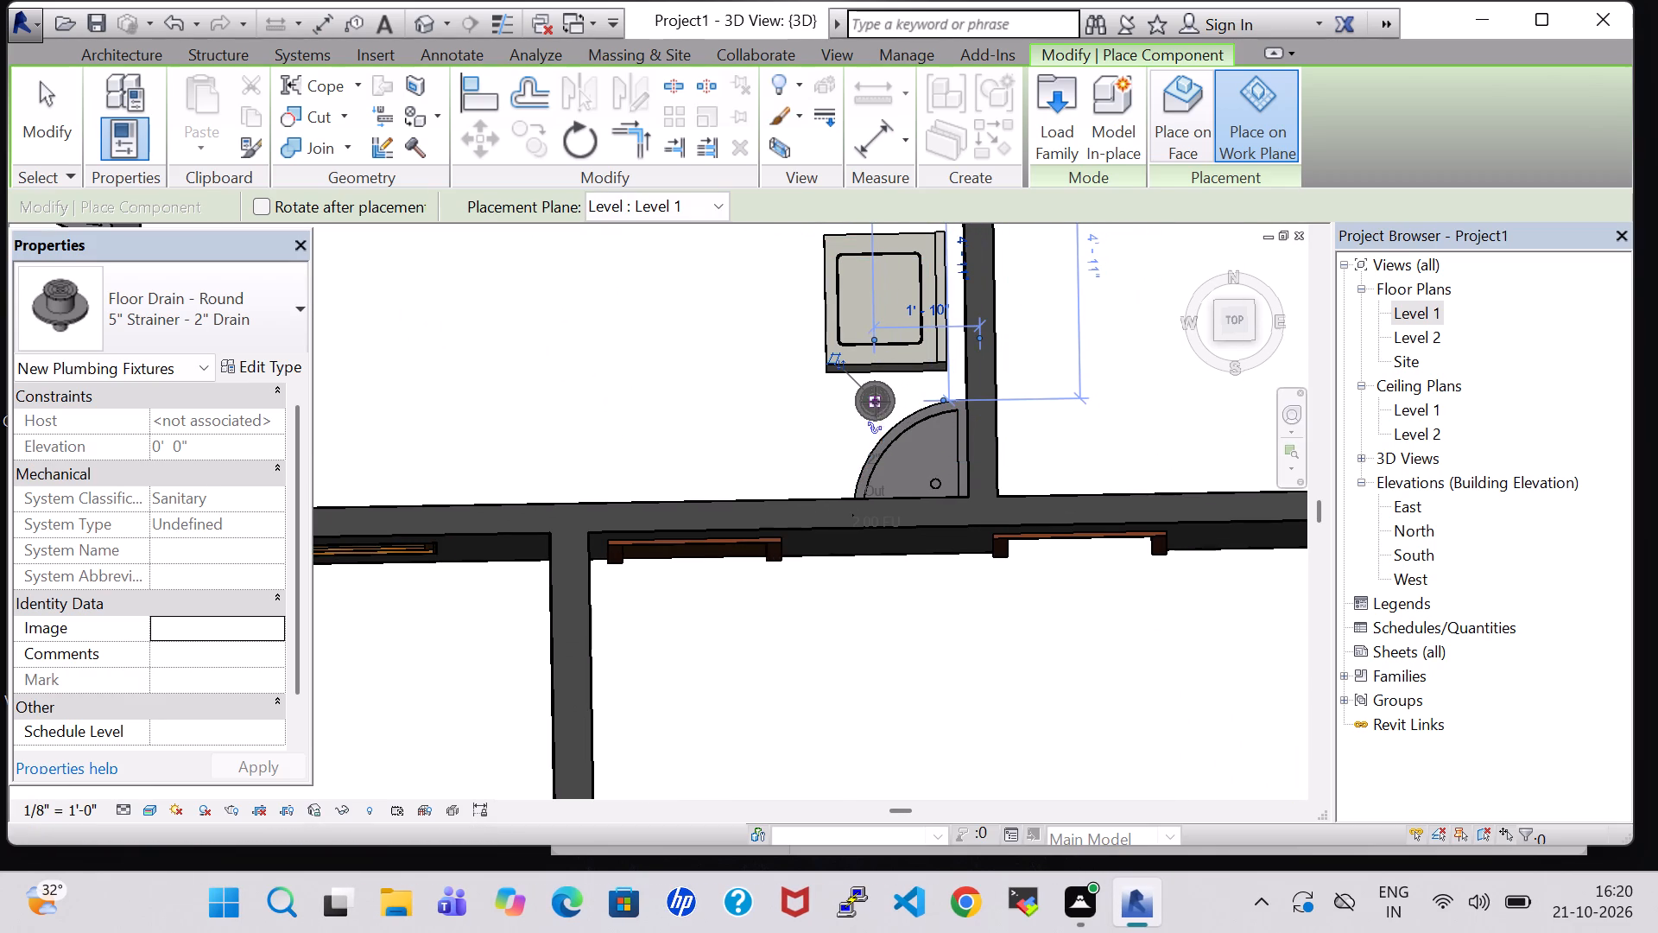
{"action": "key", "text": "Escape"}
Move the washer along the partition toward the low exterior wall, away from the floor drain and corner sink.
{"action": "left_click", "coordinate": [890, 333]}
{"action": "key", "text": "Up"}
{"action": "key", "text": "Up"}
{"action": "key", "text": "Up"}
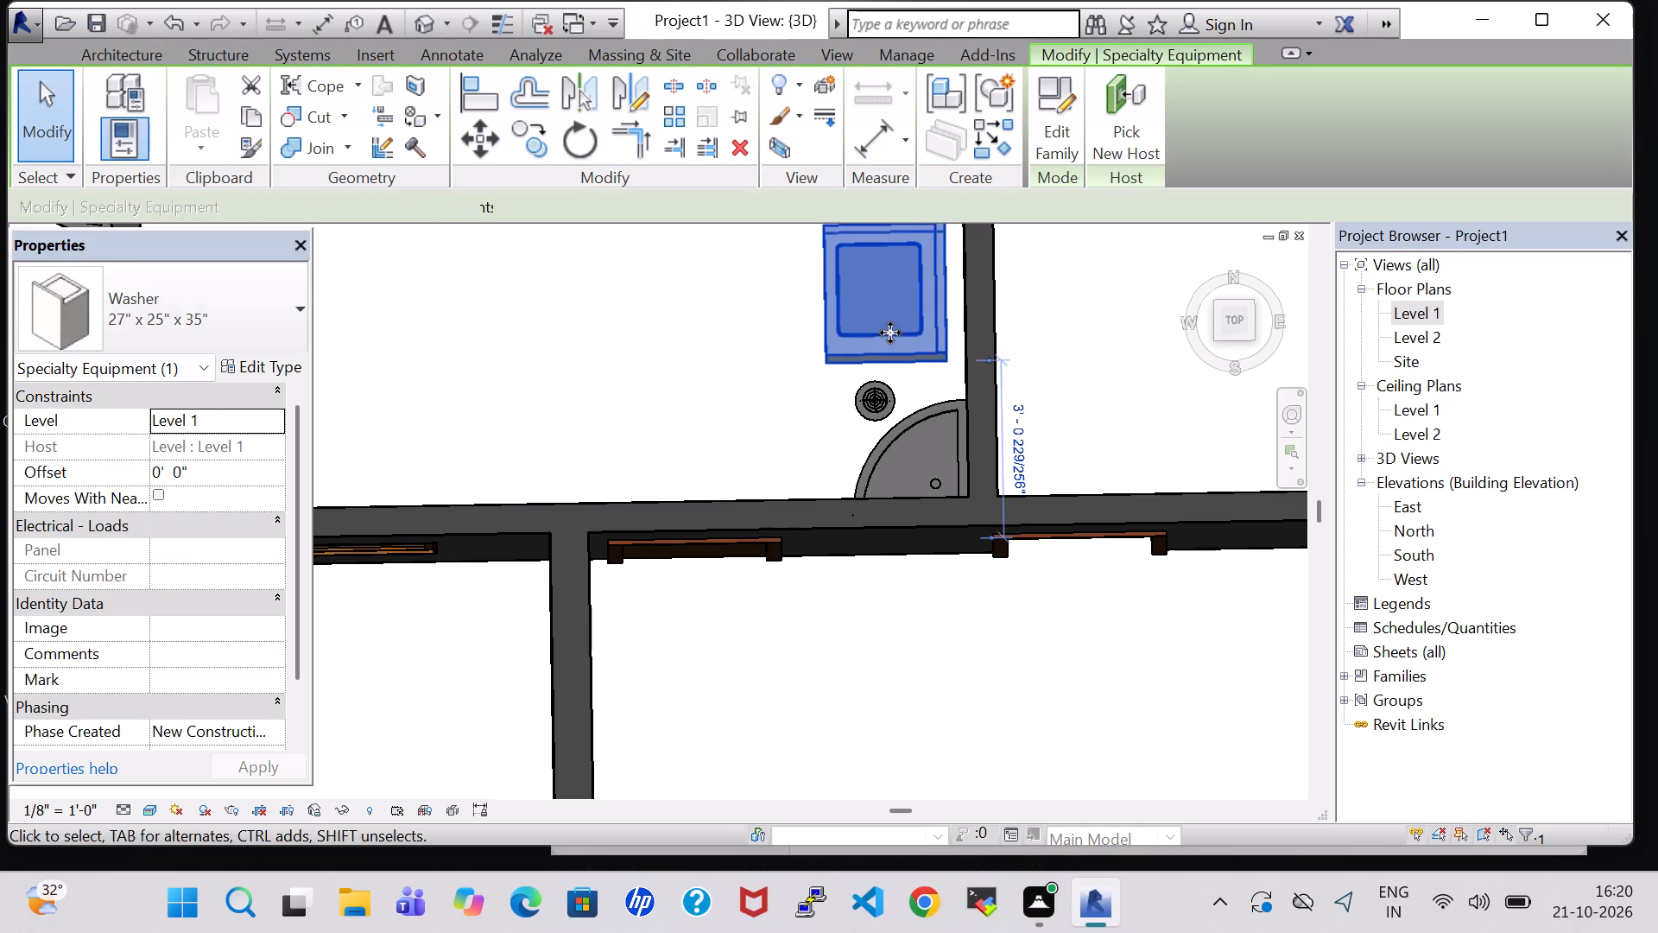
{"action": "key", "text": "Up"}
{"action": "scroll", "coordinate": [890, 333], "scroll_direction": "down", "scroll_amount": 4}
{"action": "key", "text": "Up"}
{"action": "key", "text": "Up"}
{"action": "key", "text": "Up"}
{"action": "key", "text": "Up"}
{"action": "key", "text": "Up"}
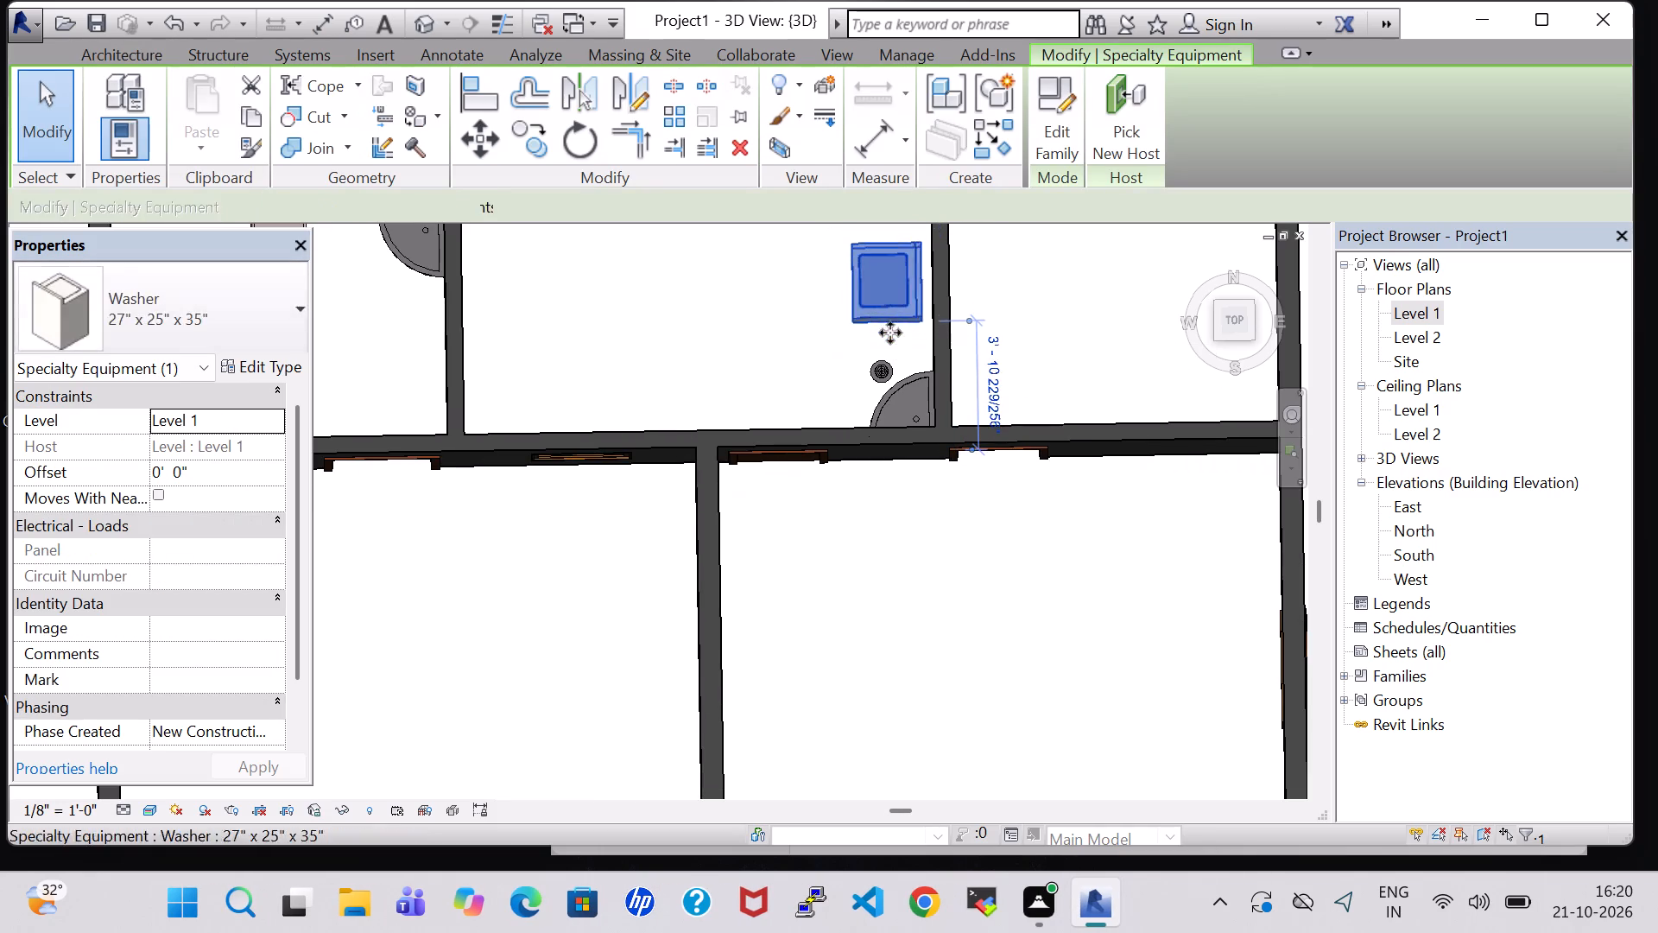
{"action": "key", "text": "Up"}
{"action": "key", "text": "Up"}
Shift the wash area's floor drain toward the washer and closer to the adjacent partition.
{"action": "left_click", "coordinate": [876, 362]}
{"action": "key", "text": "Up"}
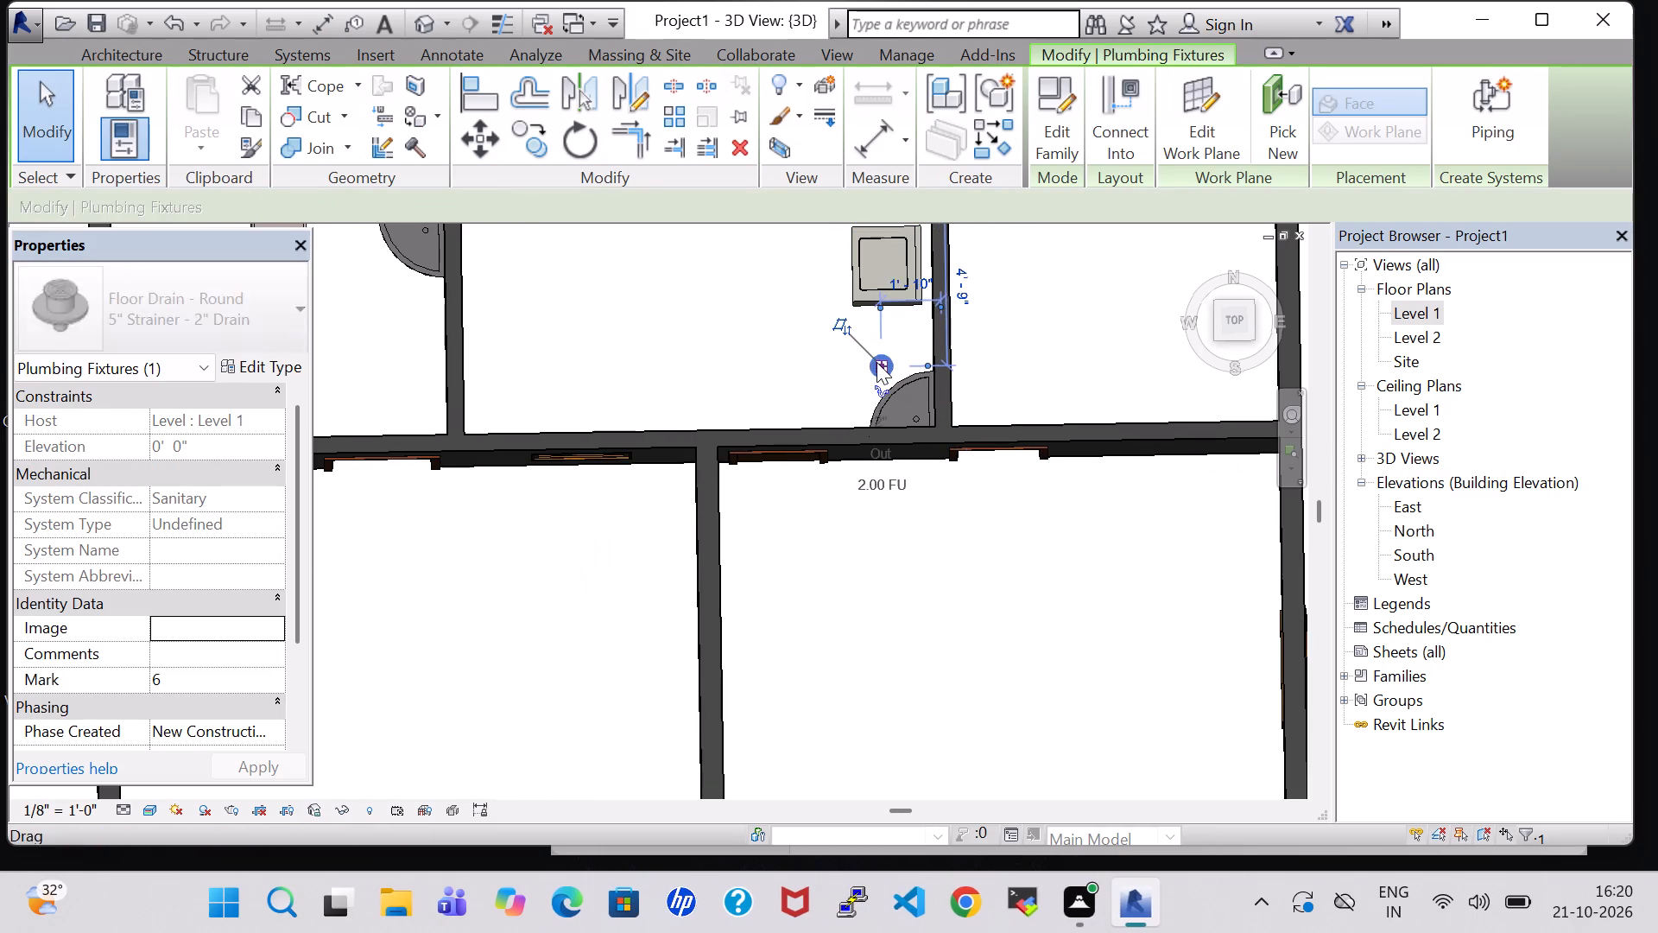
{"action": "key", "text": "Up"}
{"action": "key", "text": "Up"}
{"action": "key", "text": "Up"}
{"action": "key", "text": "Up"}
{"action": "key", "text": "Right"}
{"action": "key", "text": "Right"}
{"action": "key", "text": "Right"}
{"action": "key", "text": "Right"}
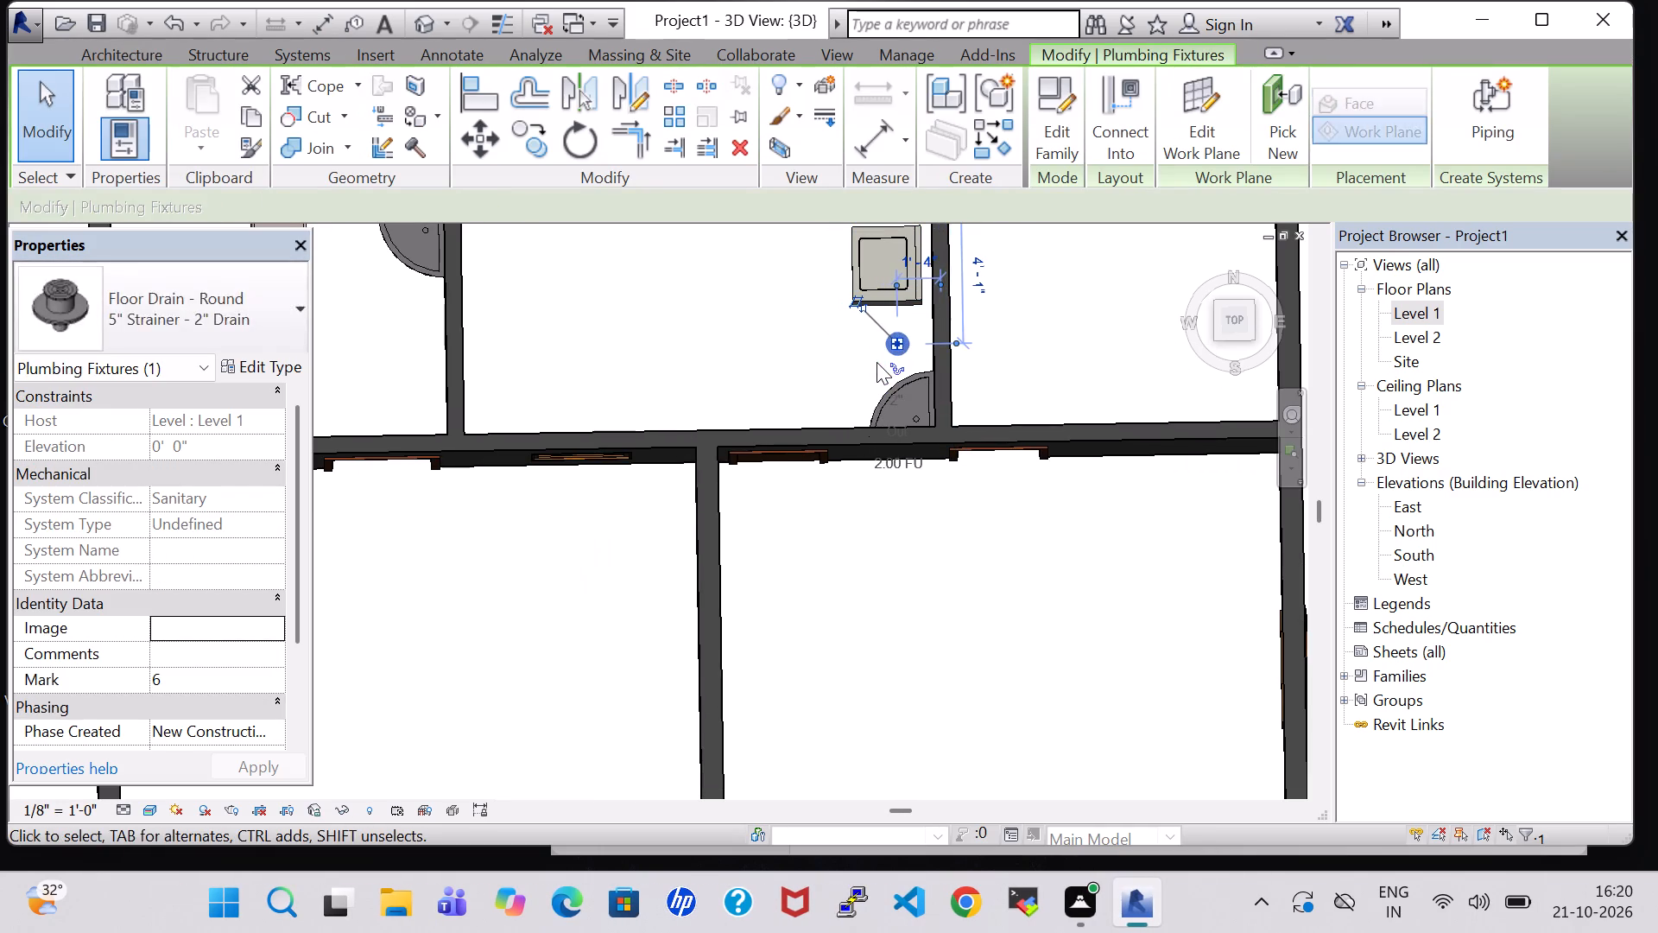
{"action": "key", "text": "Right"}
{"action": "left_click", "coordinate": [989, 352]}
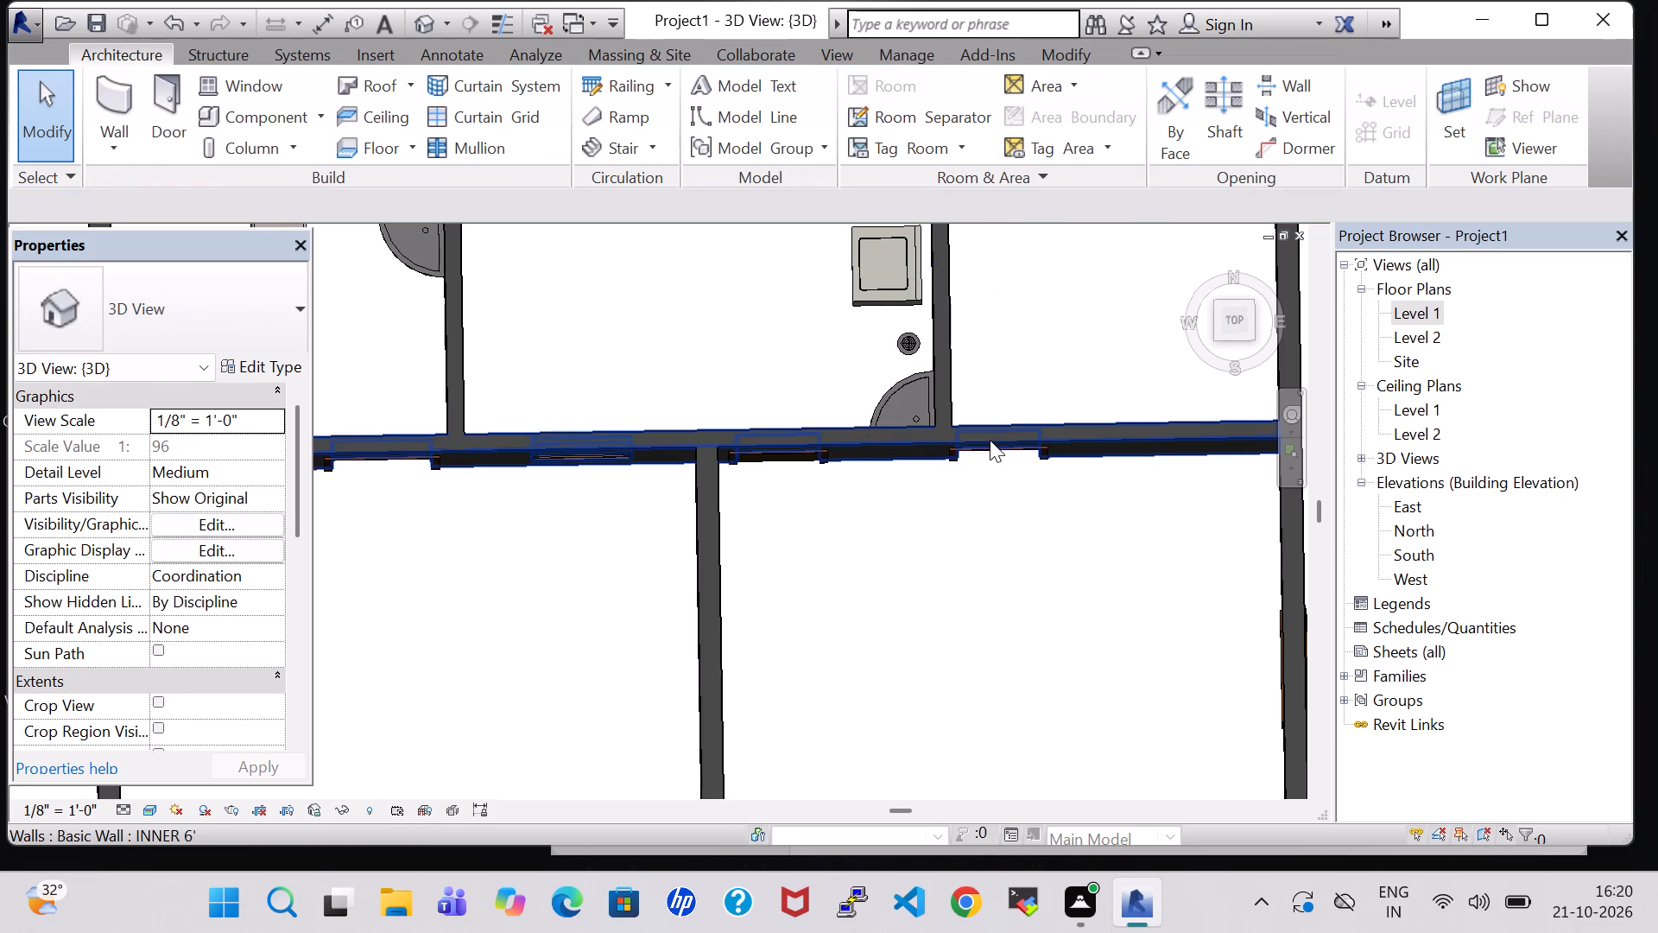
Examine the washer, floor drain, corner sink and surrounding walls of the wash area in 3D.
{"action": "middle_click_drag", "start_coordinate": [657, 319], "coordinate": [726, 350], "text": "shift"}
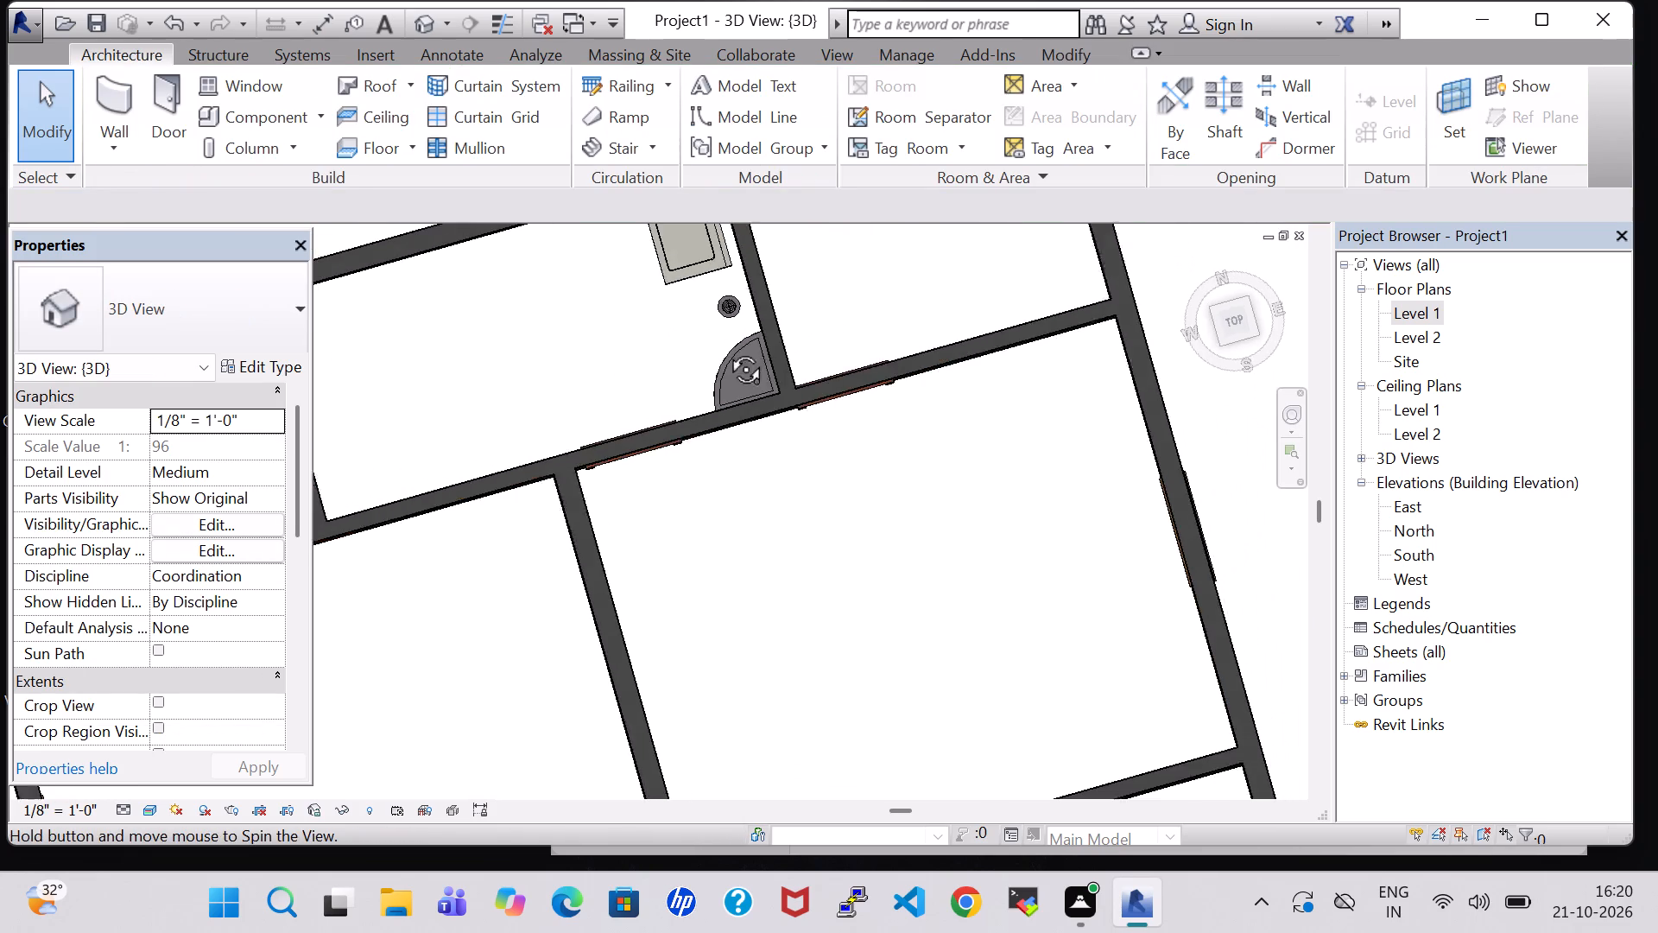
{"action": "middle_click_drag", "start_coordinate": [726, 350], "coordinate": [710, 339], "text": "shift"}
{"action": "middle_click_drag", "start_coordinate": [460, 374], "coordinate": [555, 319], "text": "shift"}
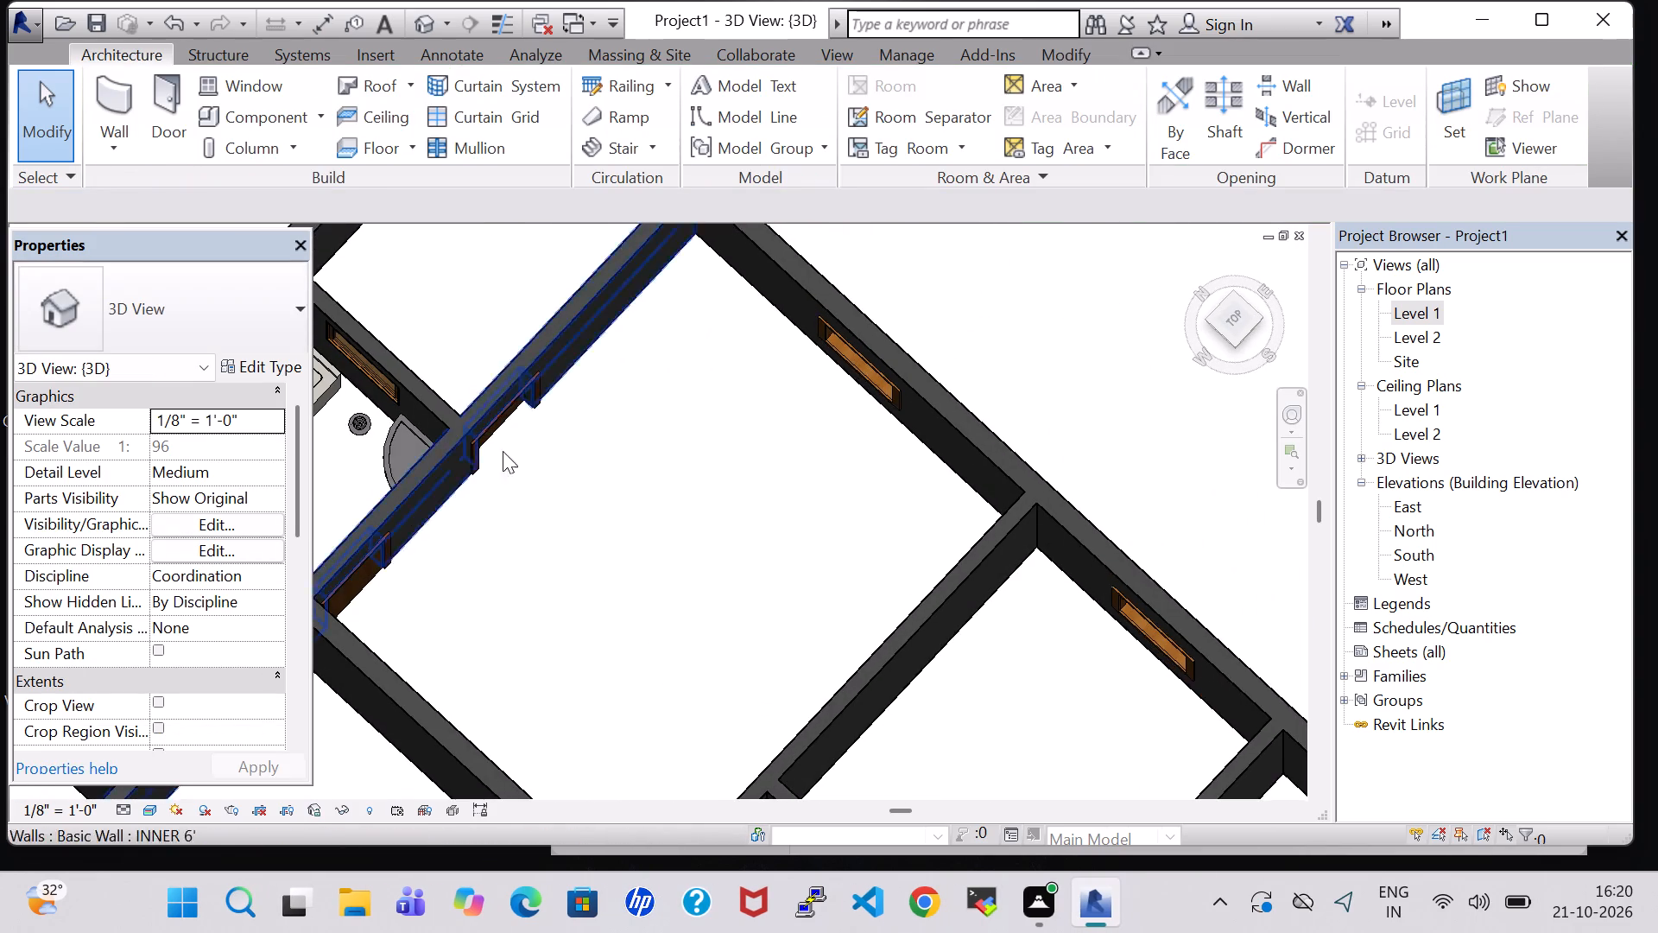
{"action": "middle_click_drag", "start_coordinate": [501, 640], "coordinate": [741, 681]}
{"action": "middle_click_drag", "start_coordinate": [439, 639], "coordinate": [478, 522]}
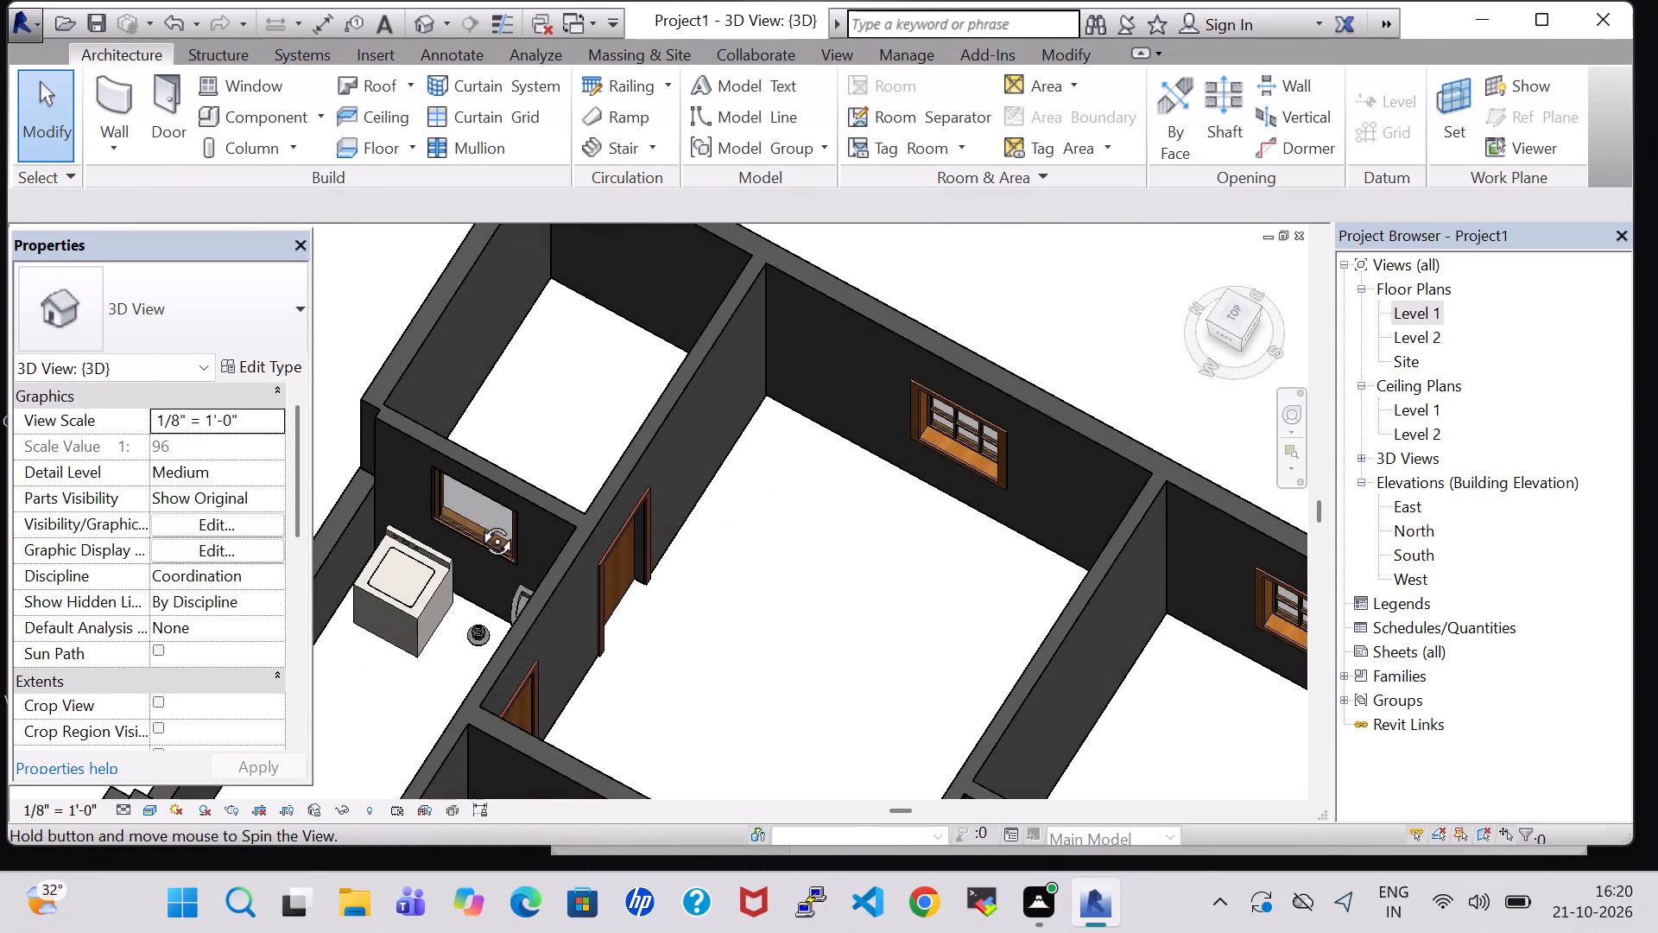
{"action": "middle_click_drag", "start_coordinate": [478, 522], "coordinate": [412, 641]}
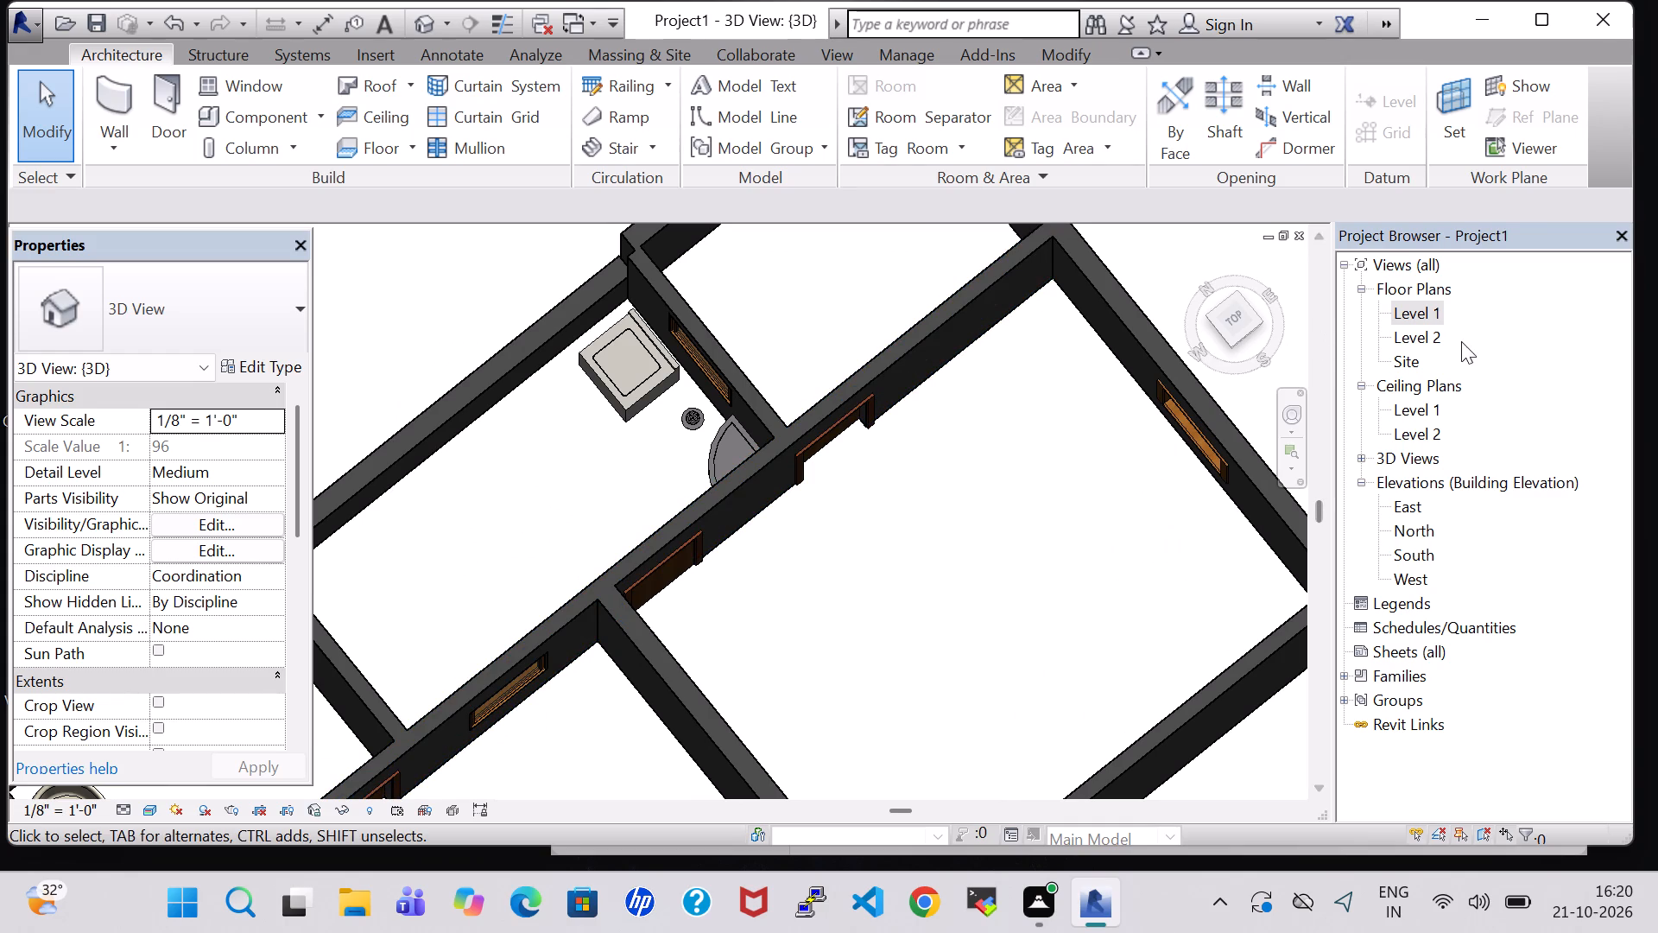
In the Level 1 plan, place a similar Fixed 36" x 48" window in the end room's exterior wall, centred 5' 3" from each side wall.
{"action": "double_click", "coordinate": [1414, 321]}
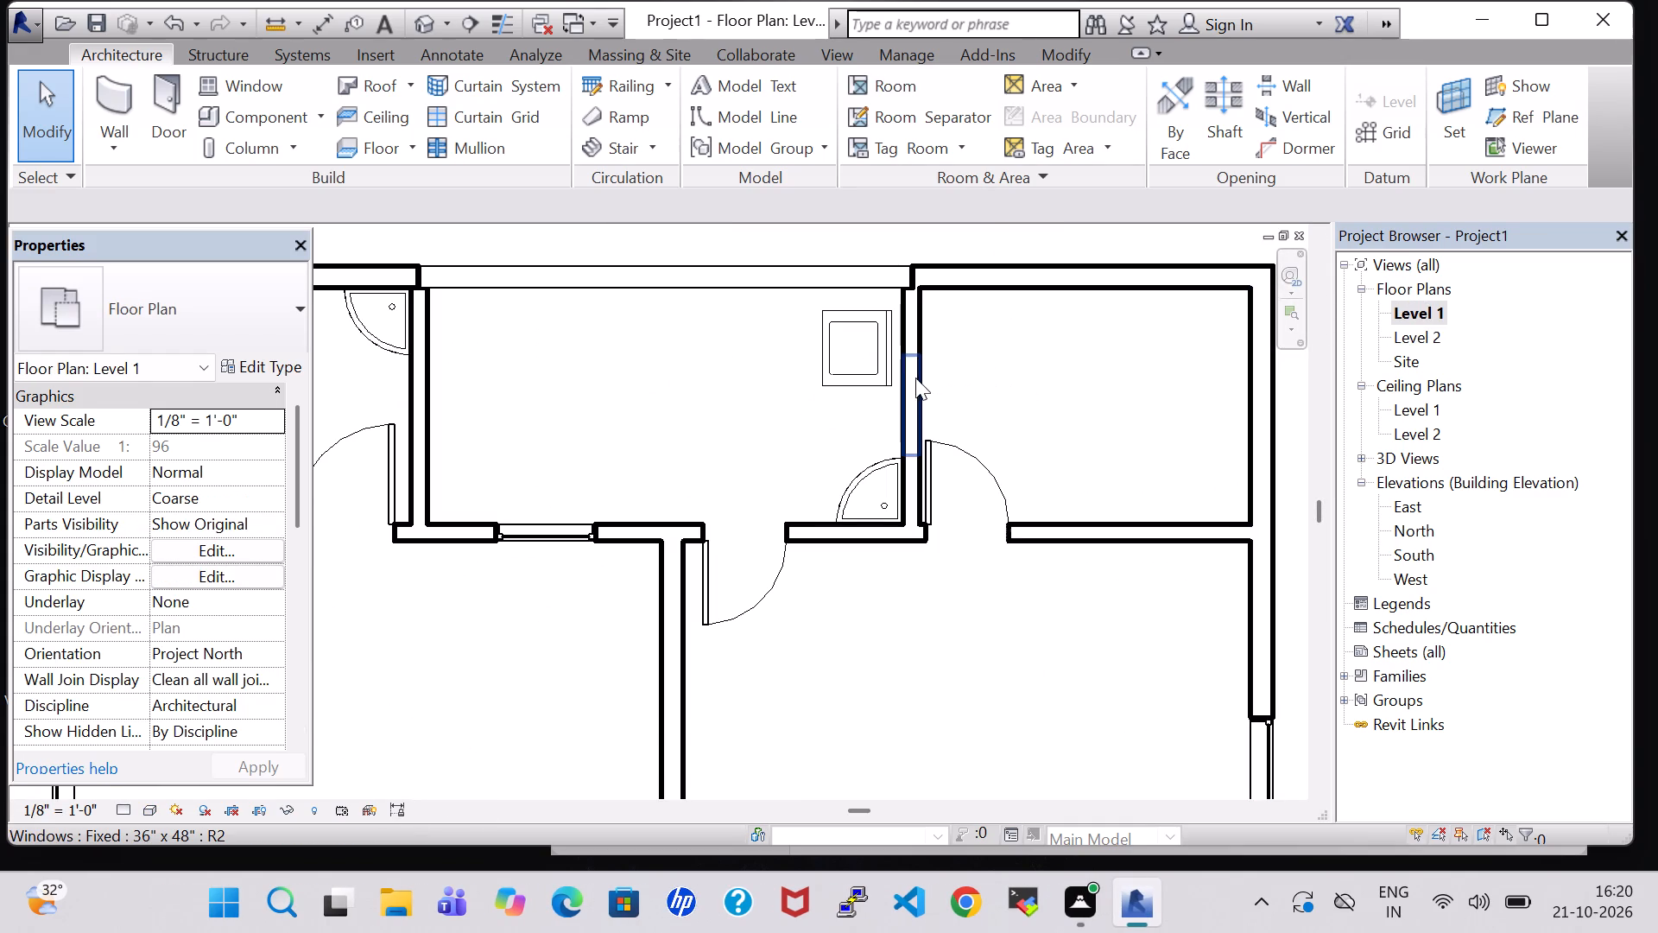
{"action": "left_click", "coordinate": [912, 378]}
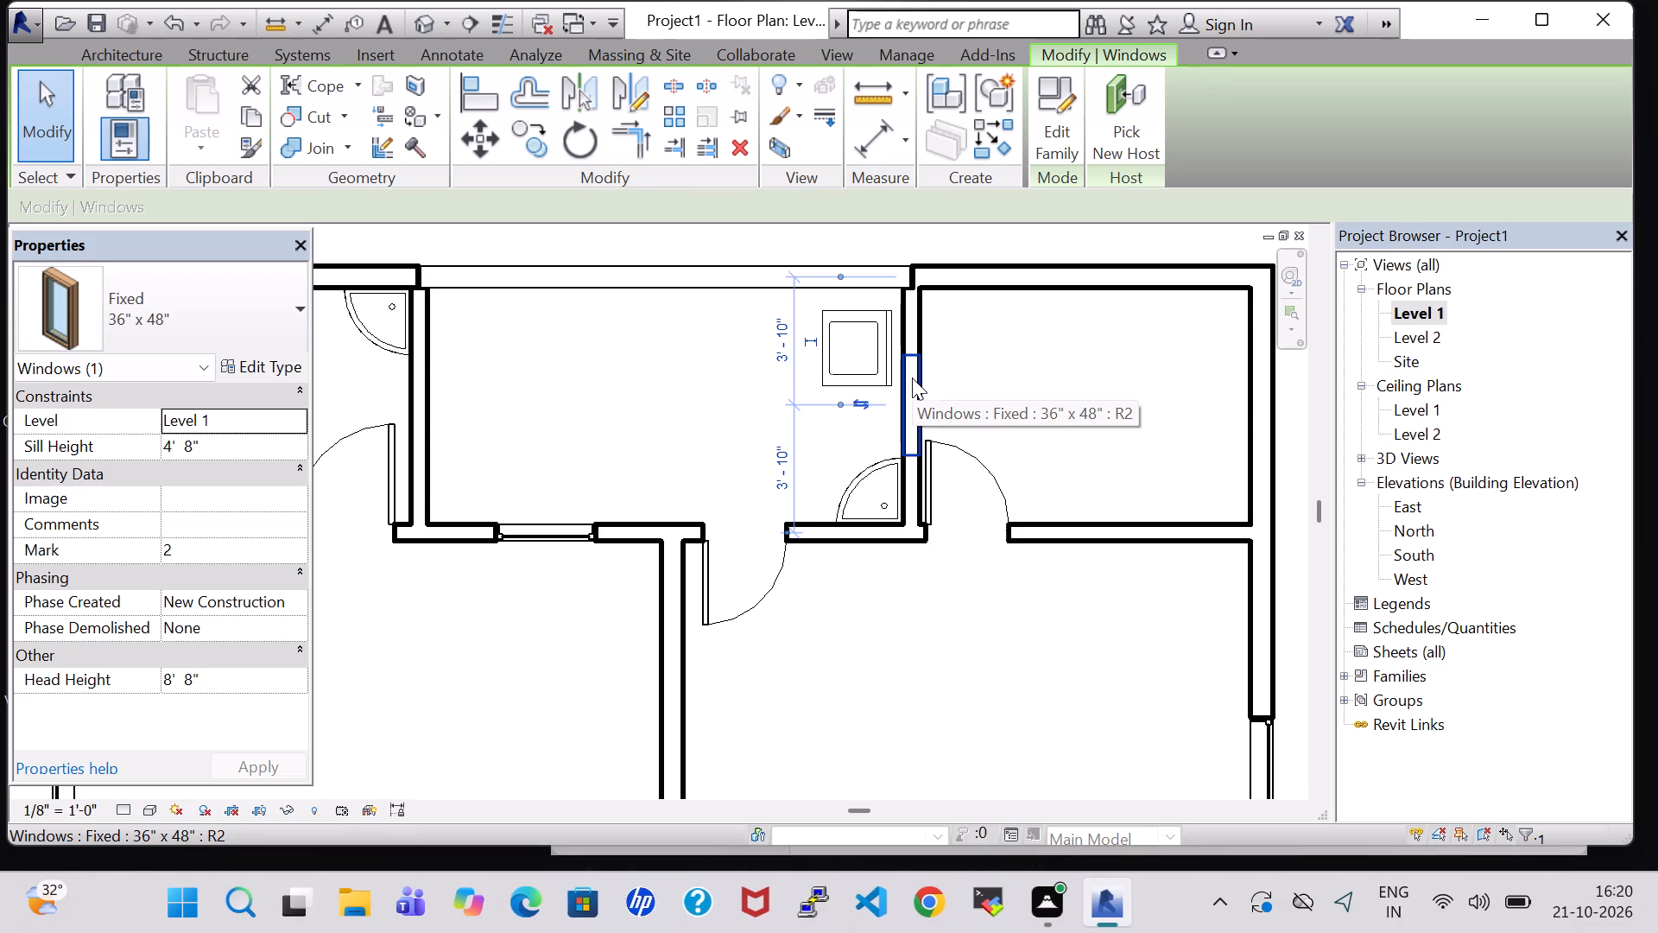
{"action": "scroll", "coordinate": [912, 378], "scroll_direction": "down", "scroll_amount": 1}
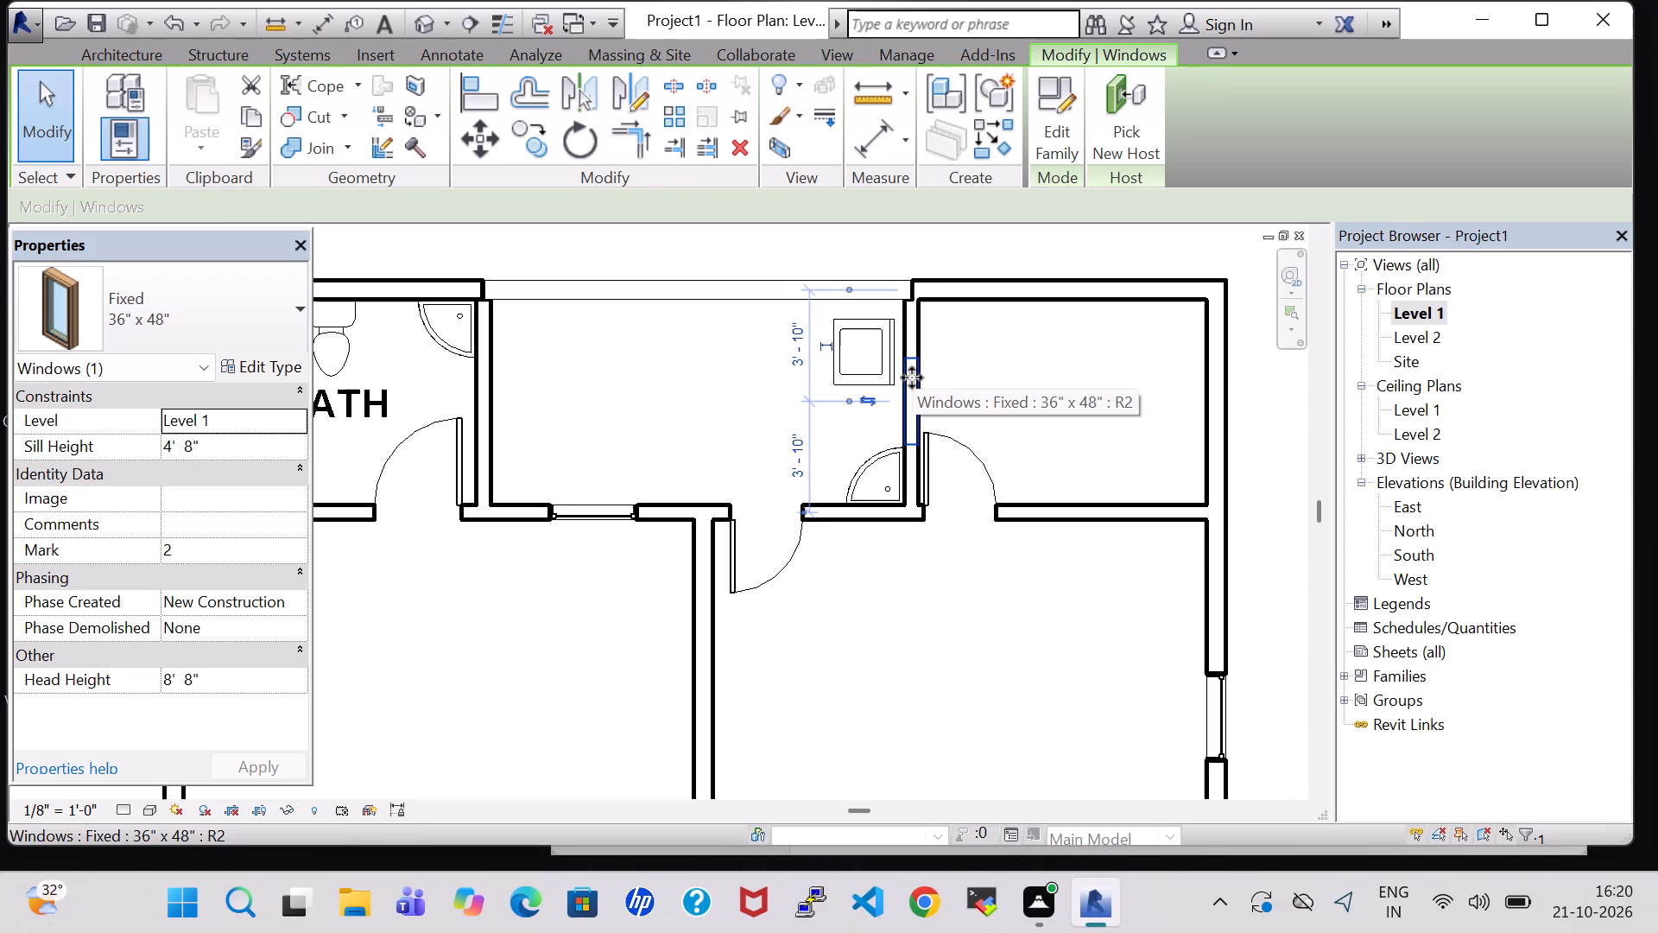
{"action": "right_click", "coordinate": [912, 378]}
{"action": "left_click", "coordinate": [1020, 455]}
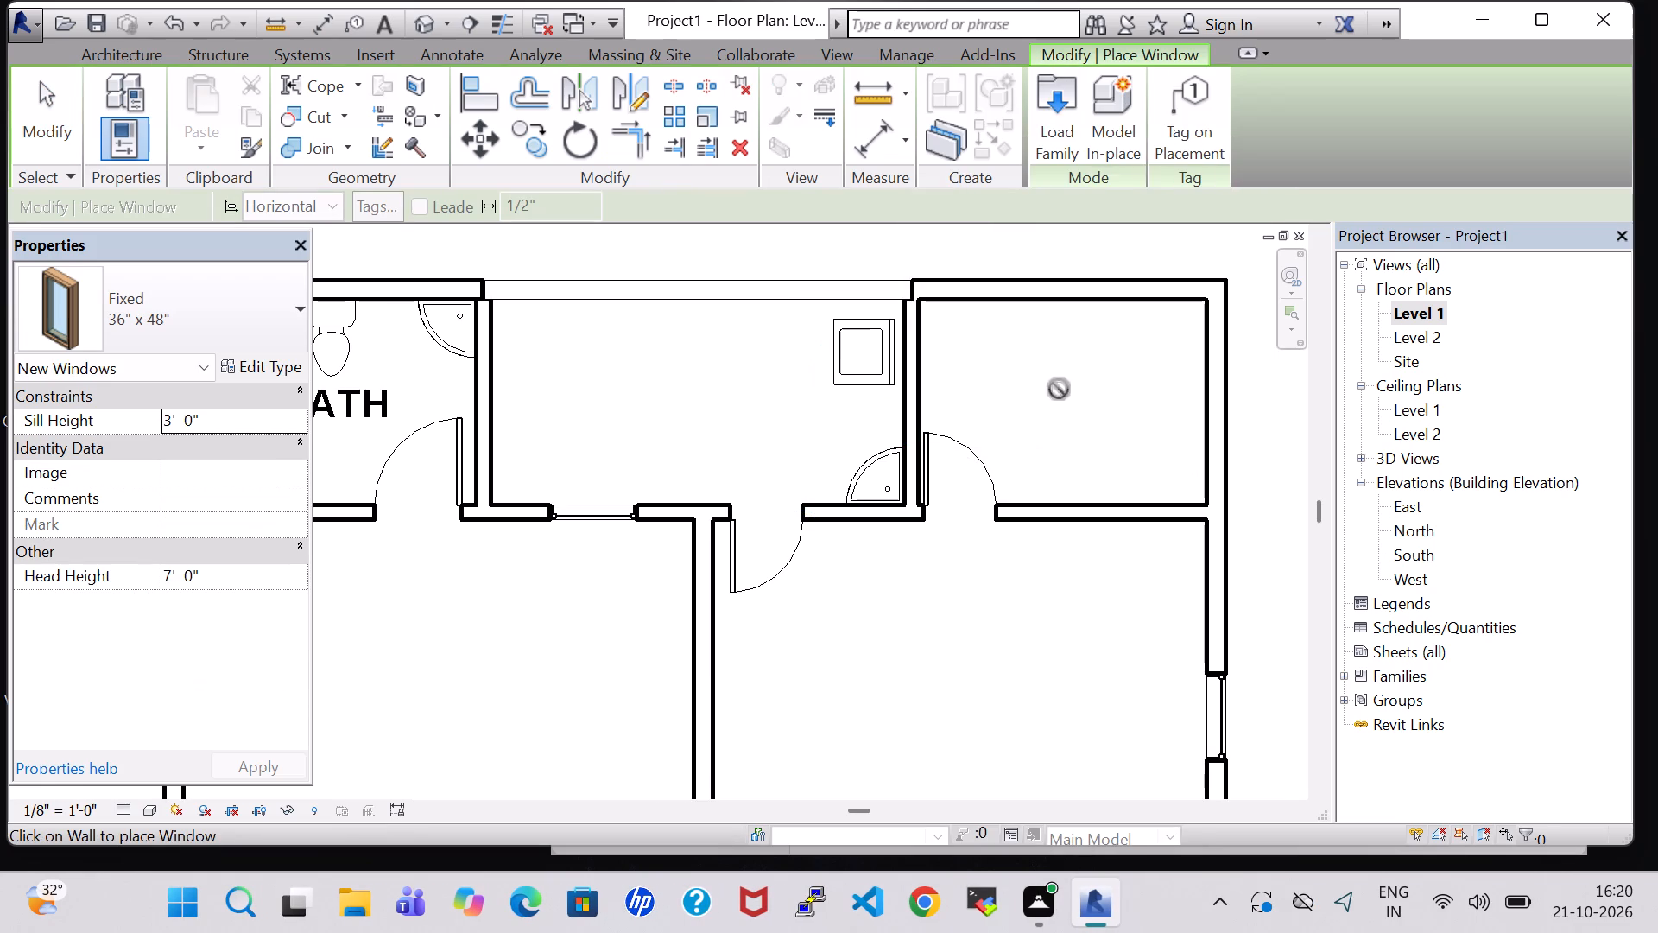
{"action": "left_click", "coordinate": [1066, 277]}
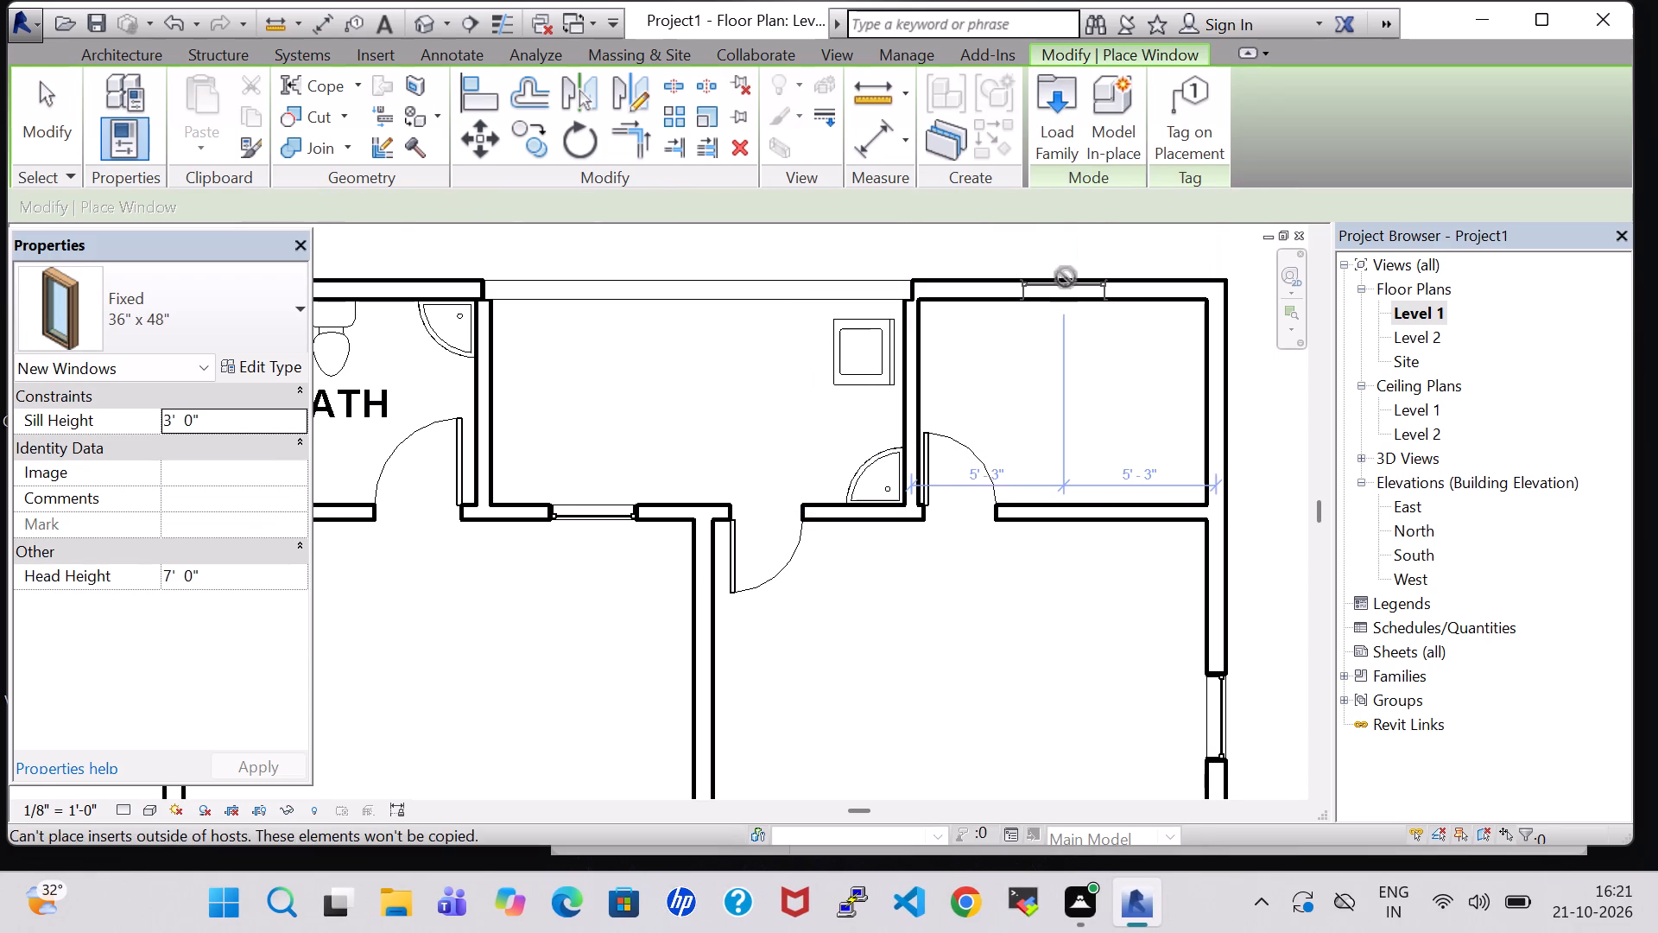
{"action": "key", "text": "Escape"}
{"action": "key", "text": "Escape"}
Delete the Fixed 36" x 48" window from the partition between the wash area and the end room.
{"action": "left_click", "coordinate": [911, 390]}
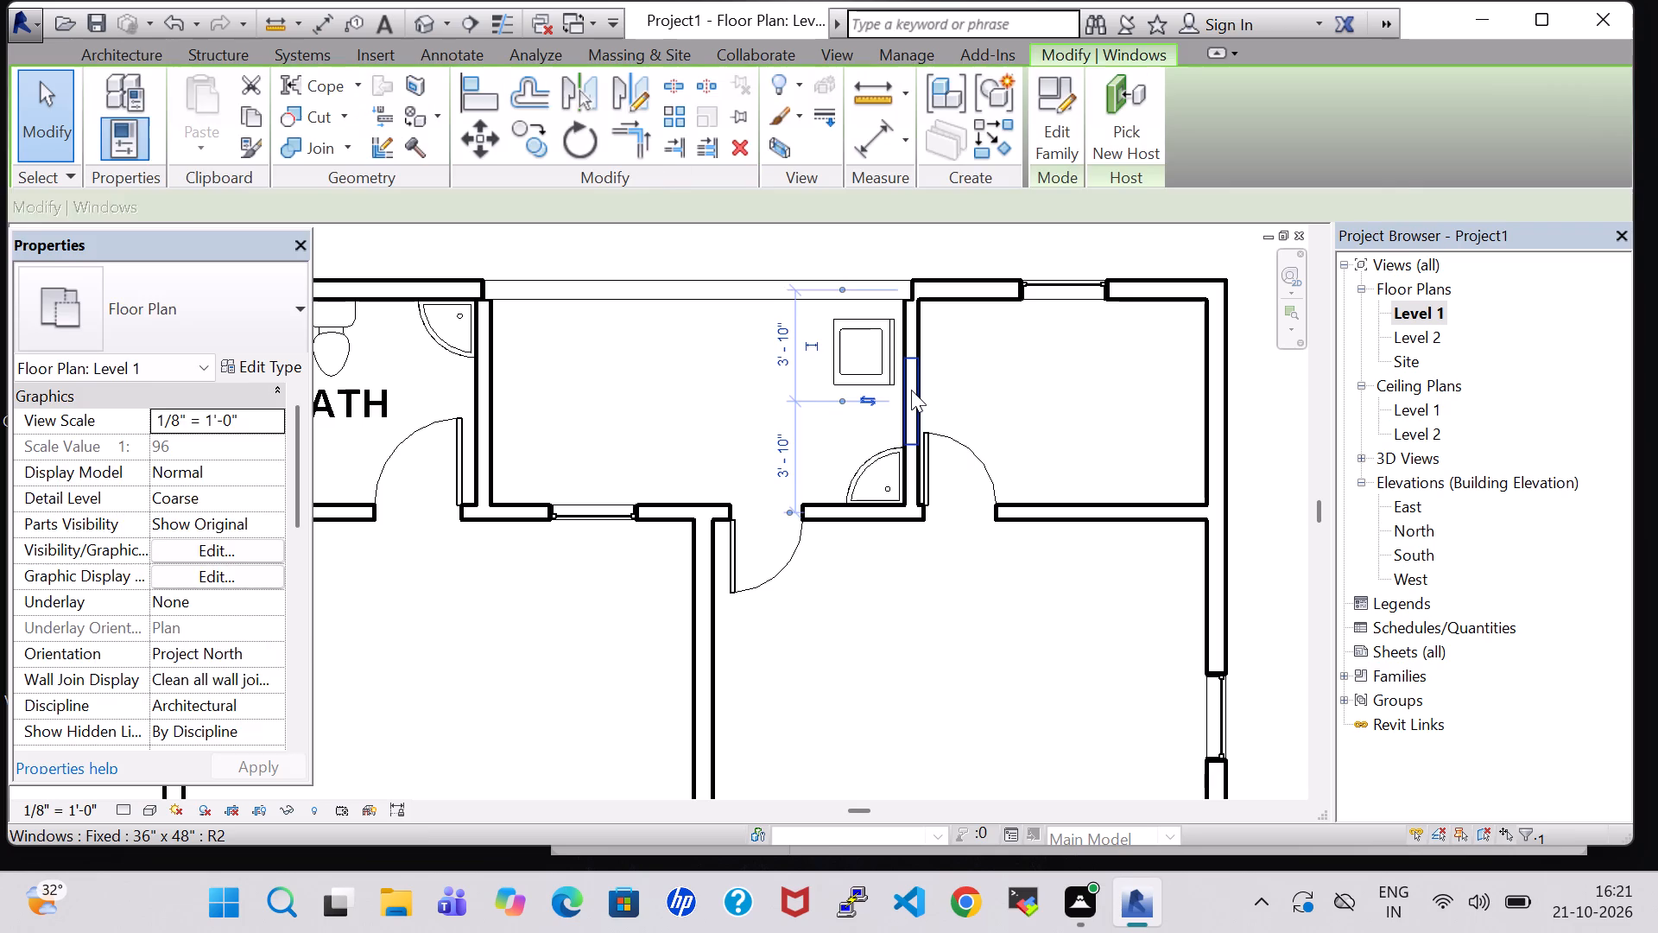
{"action": "key", "text": "Delete"}
{"action": "left_click", "coordinate": [1002, 398]}
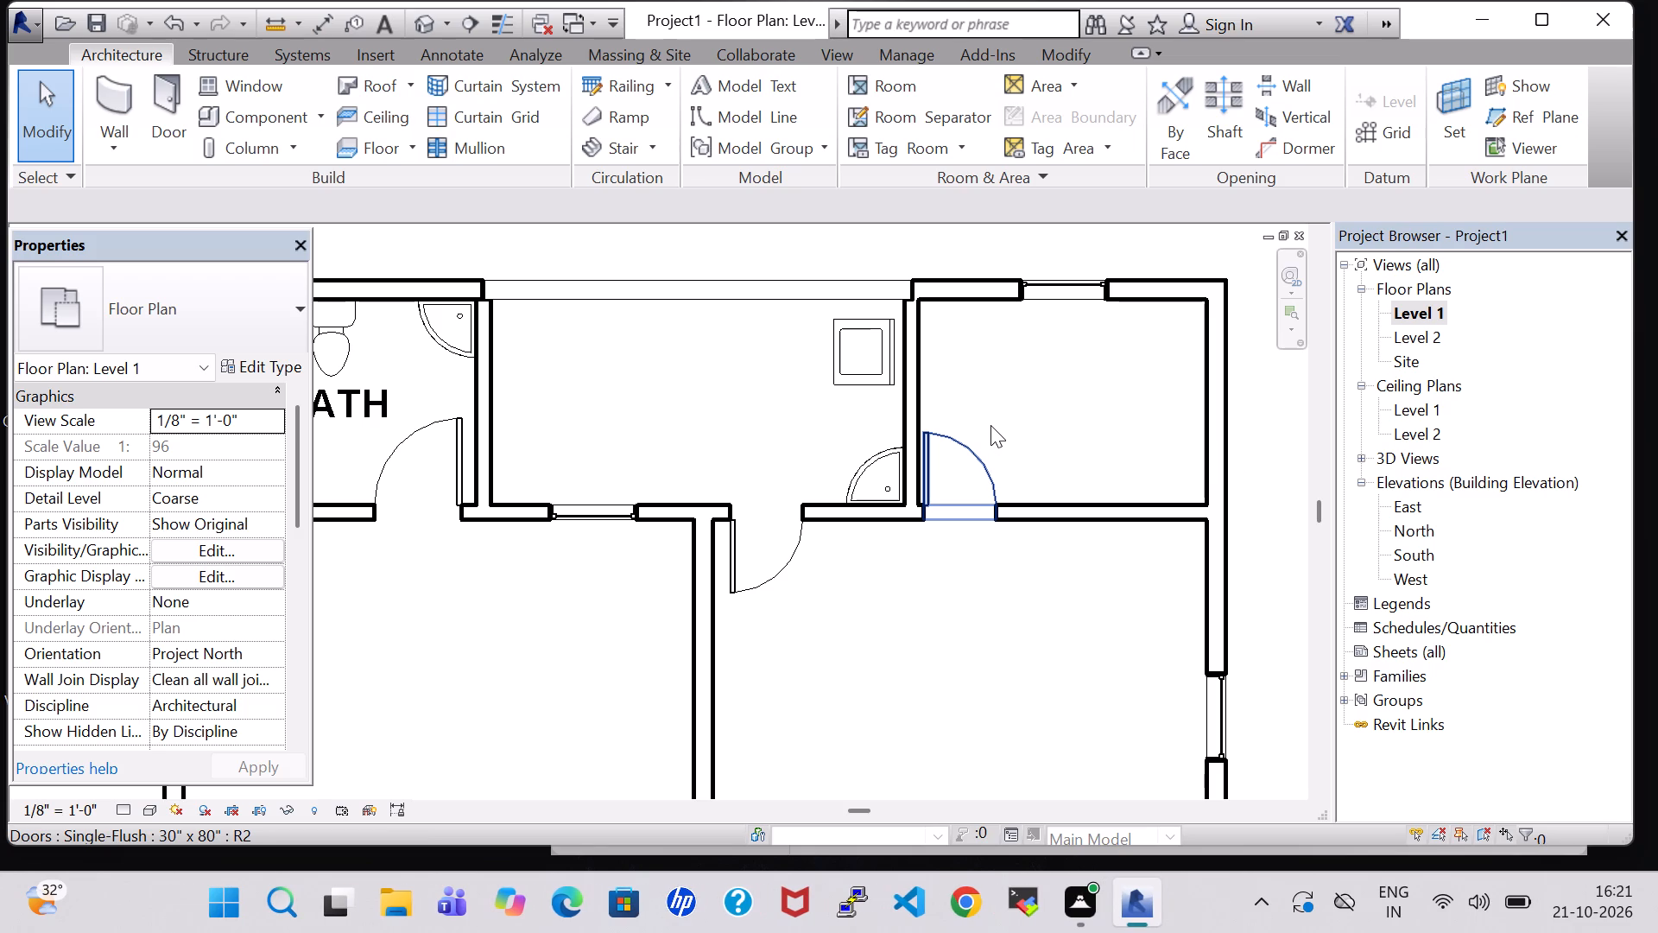
Place a Fixed 16" x 24" window in the partition between wash area and end room, centred 3' 10" from each adjoining wall.
{"action": "scroll", "coordinate": [975, 430], "scroll_direction": "down", "scroll_amount": 6}
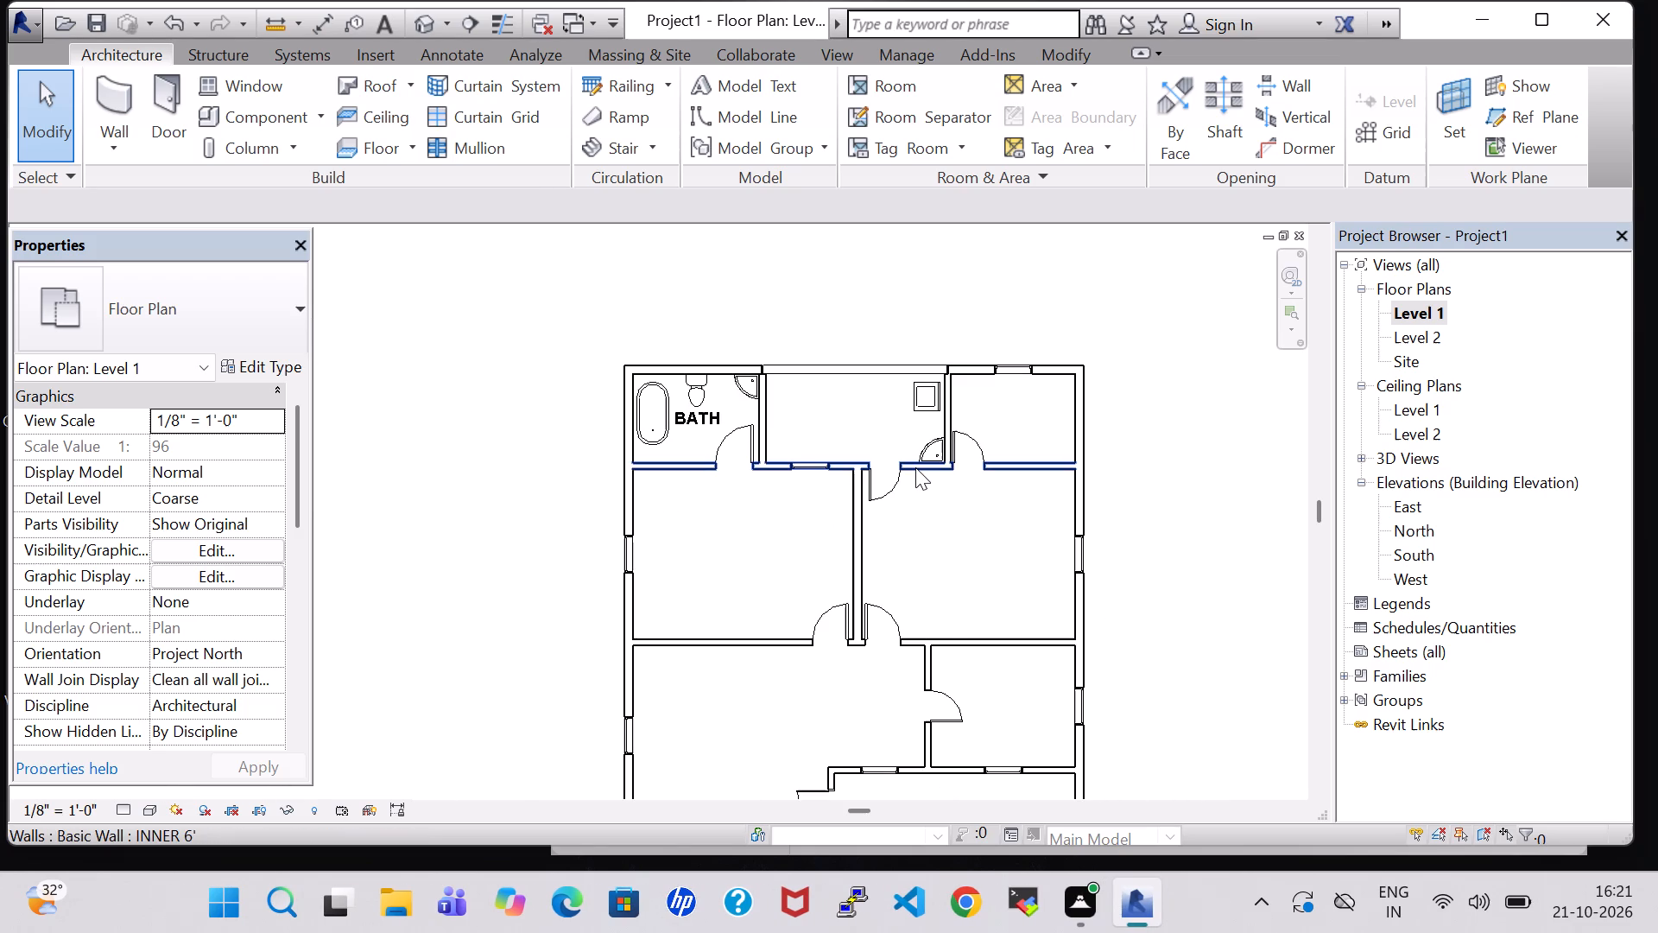
{"action": "scroll", "coordinate": [915, 467], "scroll_direction": "up", "scroll_amount": 3}
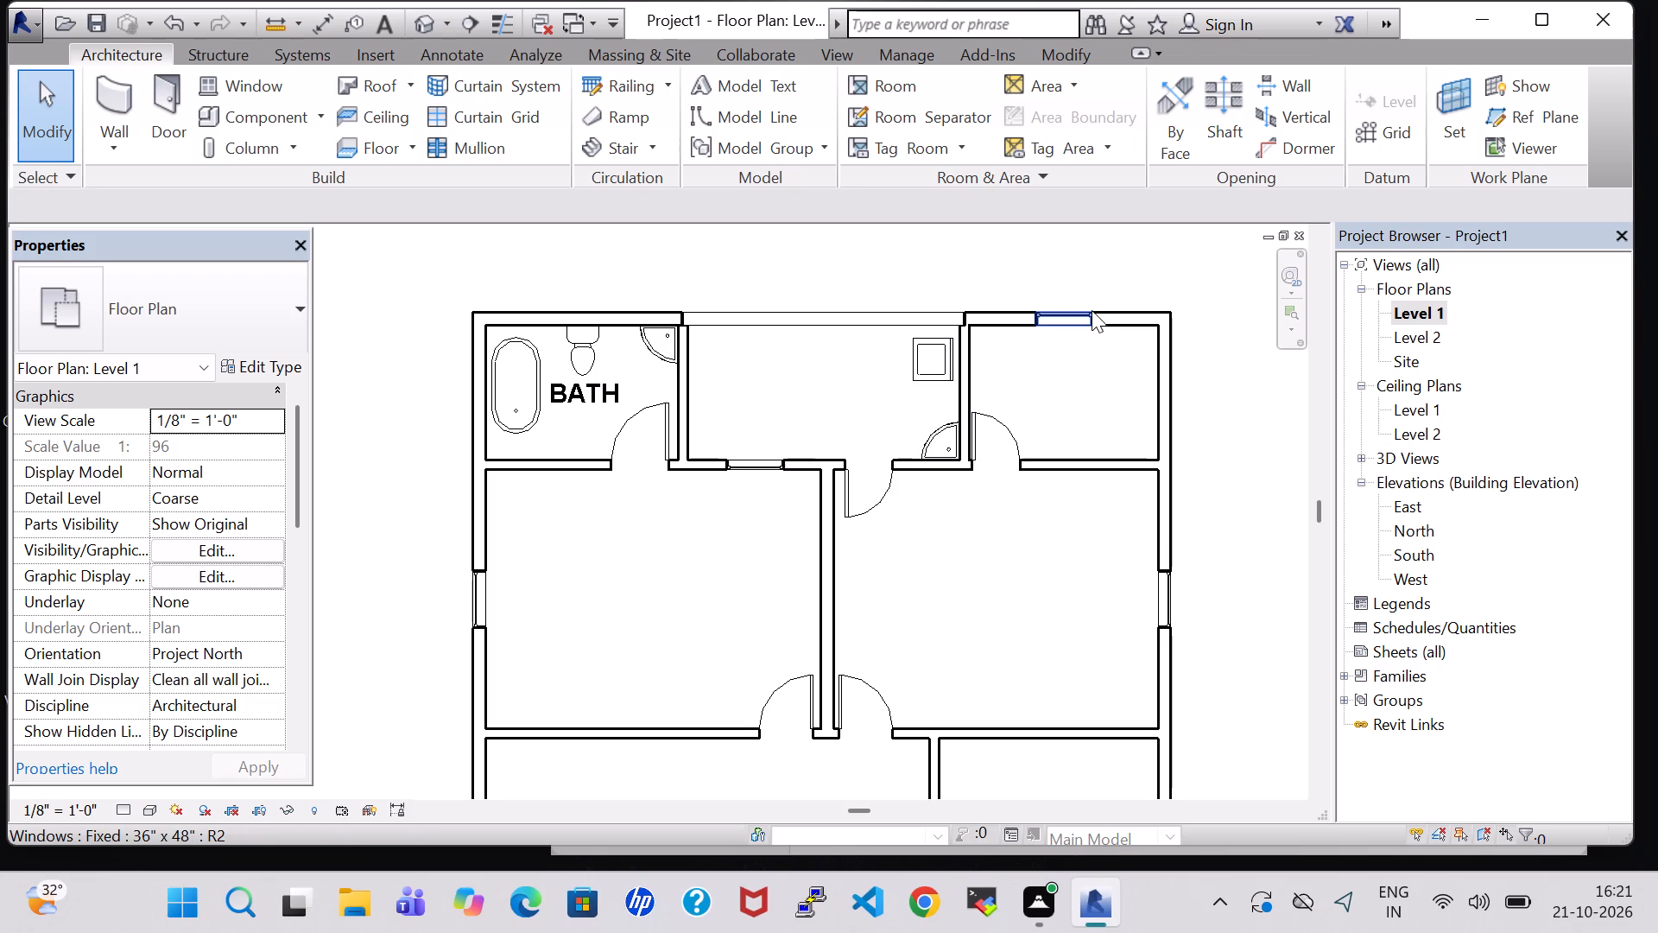
{"action": "left_click", "coordinate": [1065, 317]}
{"action": "right_click", "coordinate": [1066, 317]}
{"action": "left_click", "coordinate": [1164, 469]}
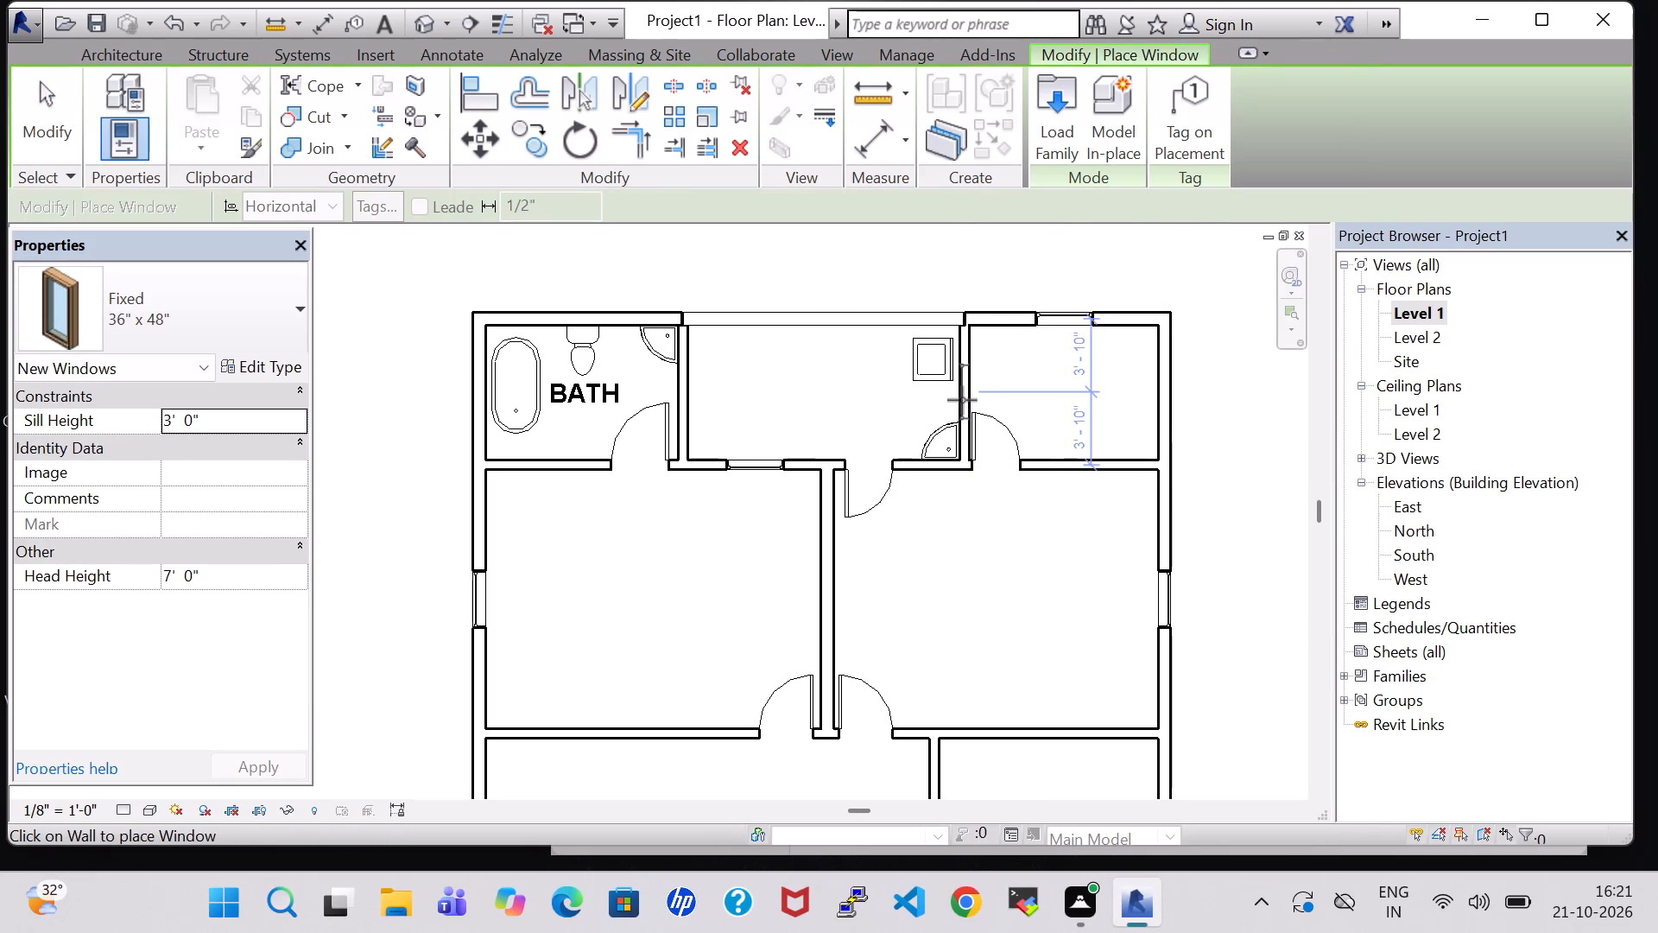
{"action": "left_click", "coordinate": [278, 310]}
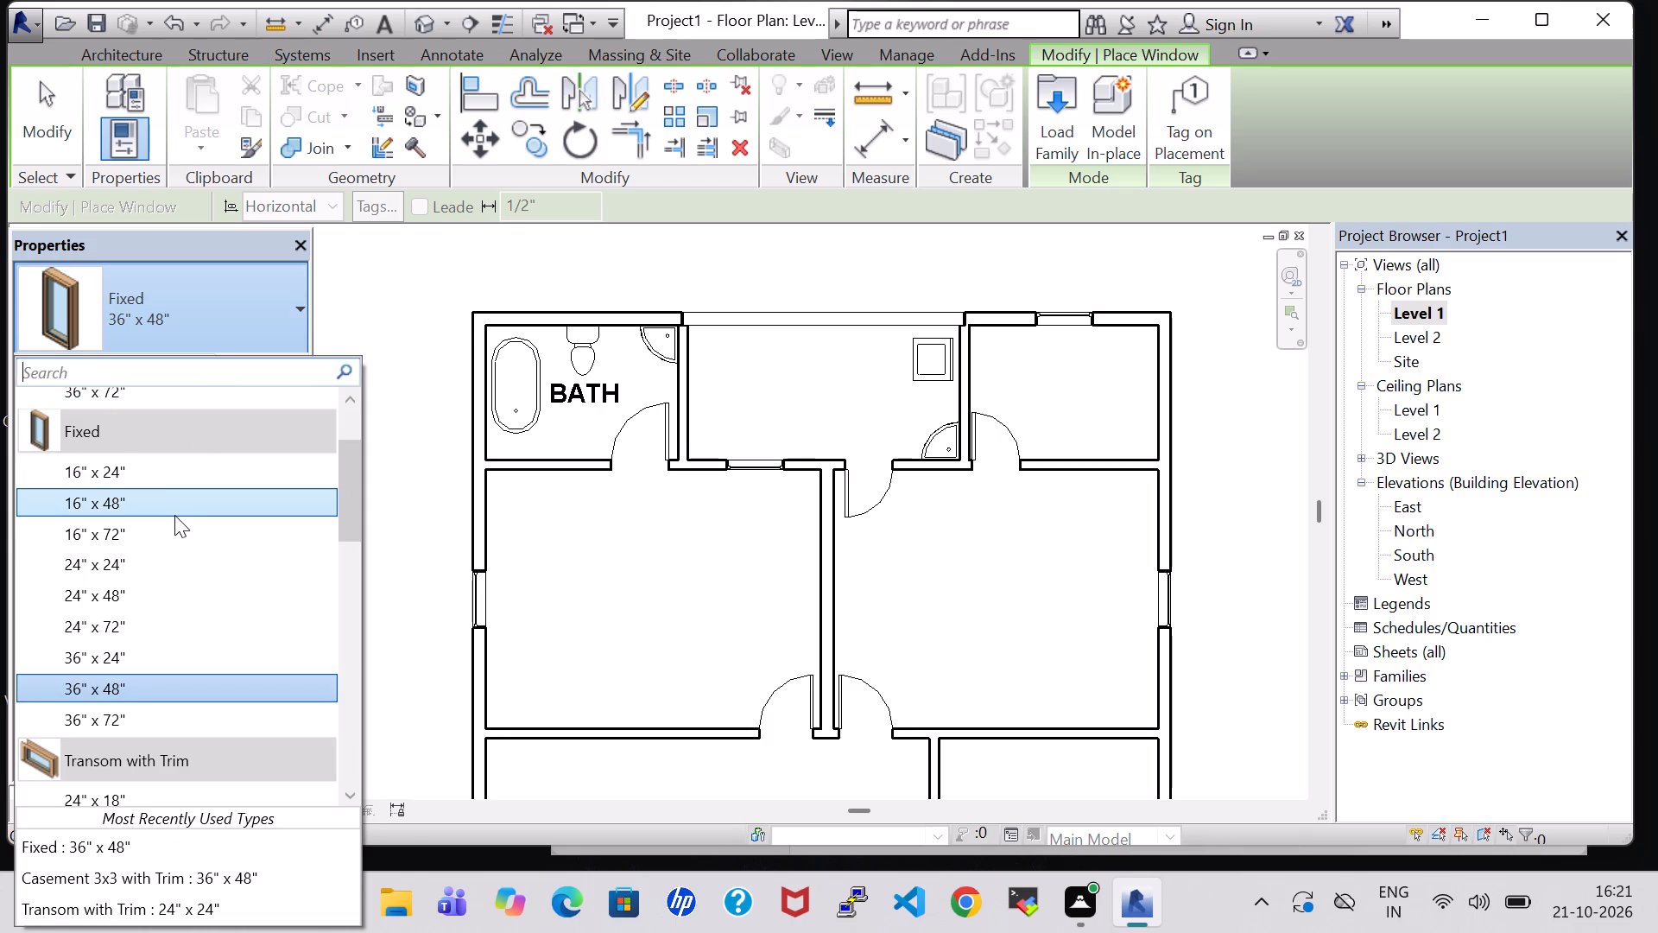
{"action": "left_click", "coordinate": [176, 474]}
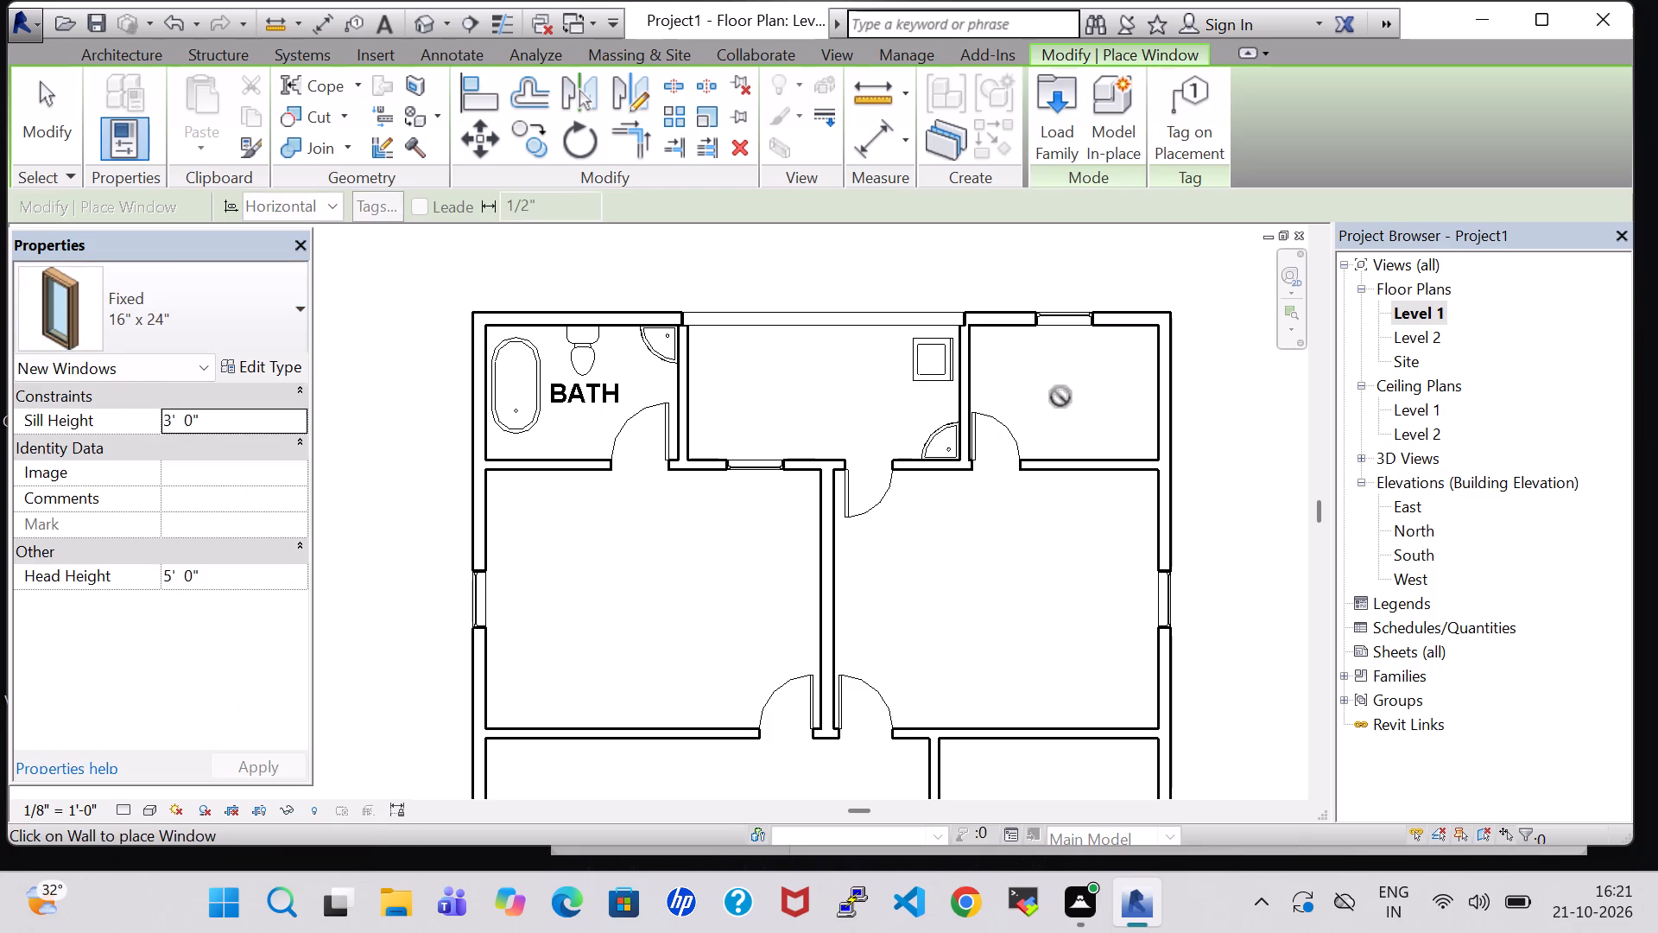
{"action": "left_click", "coordinate": [959, 388]}
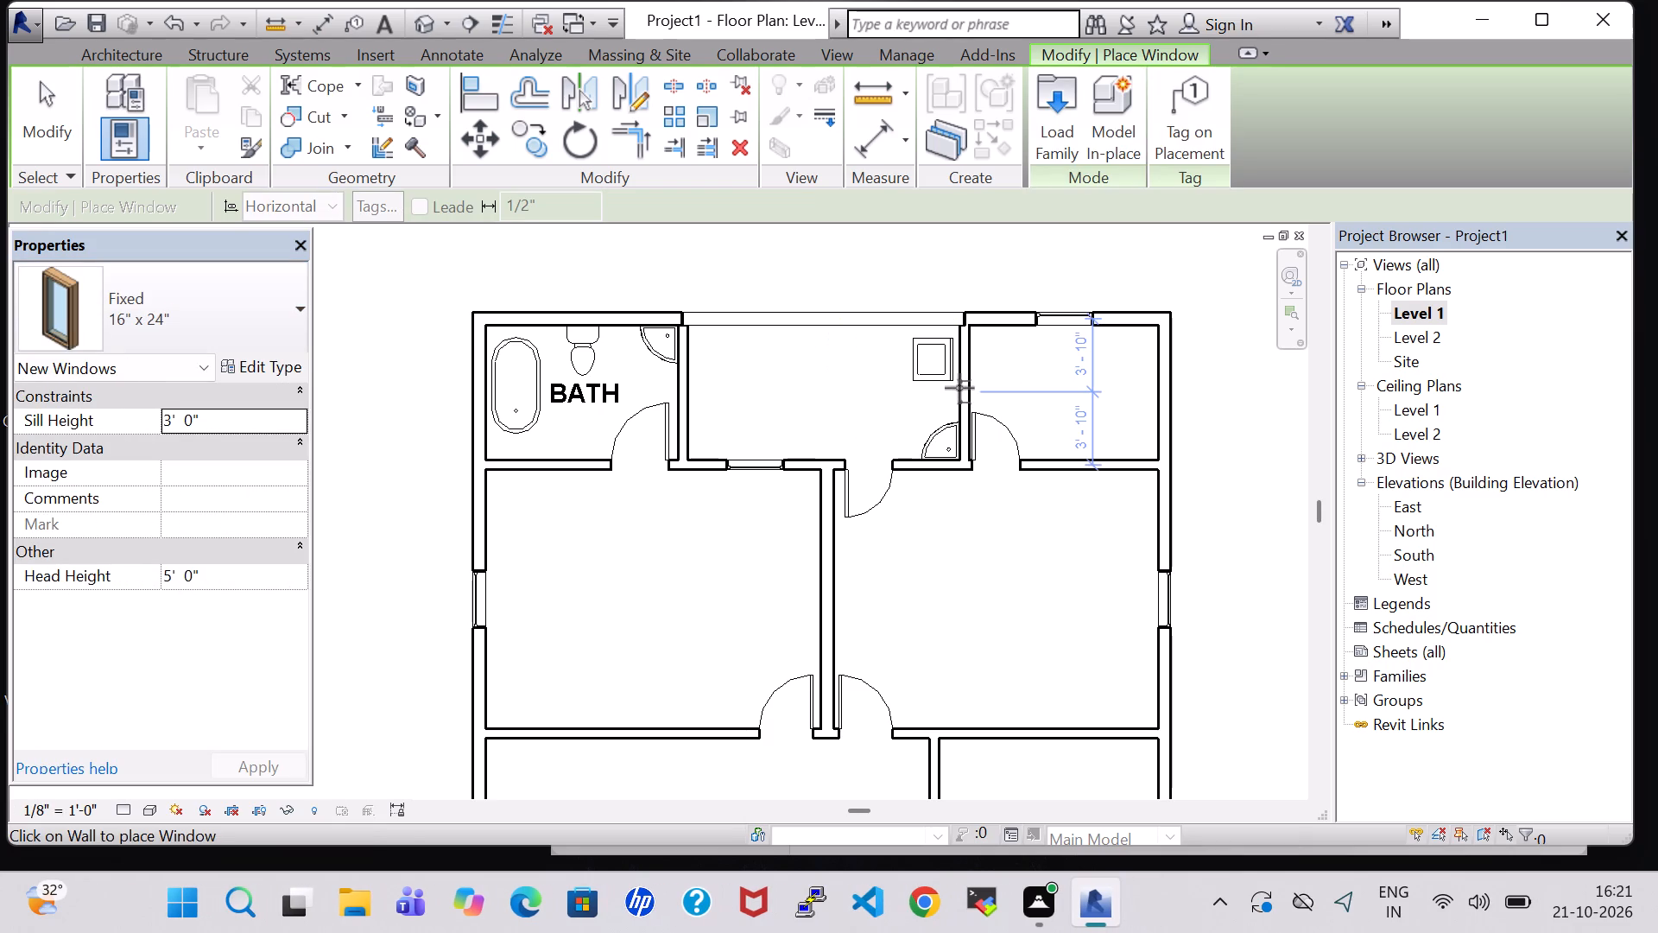
{"action": "key", "text": "Escape"}
{"action": "key", "text": "Escape"}
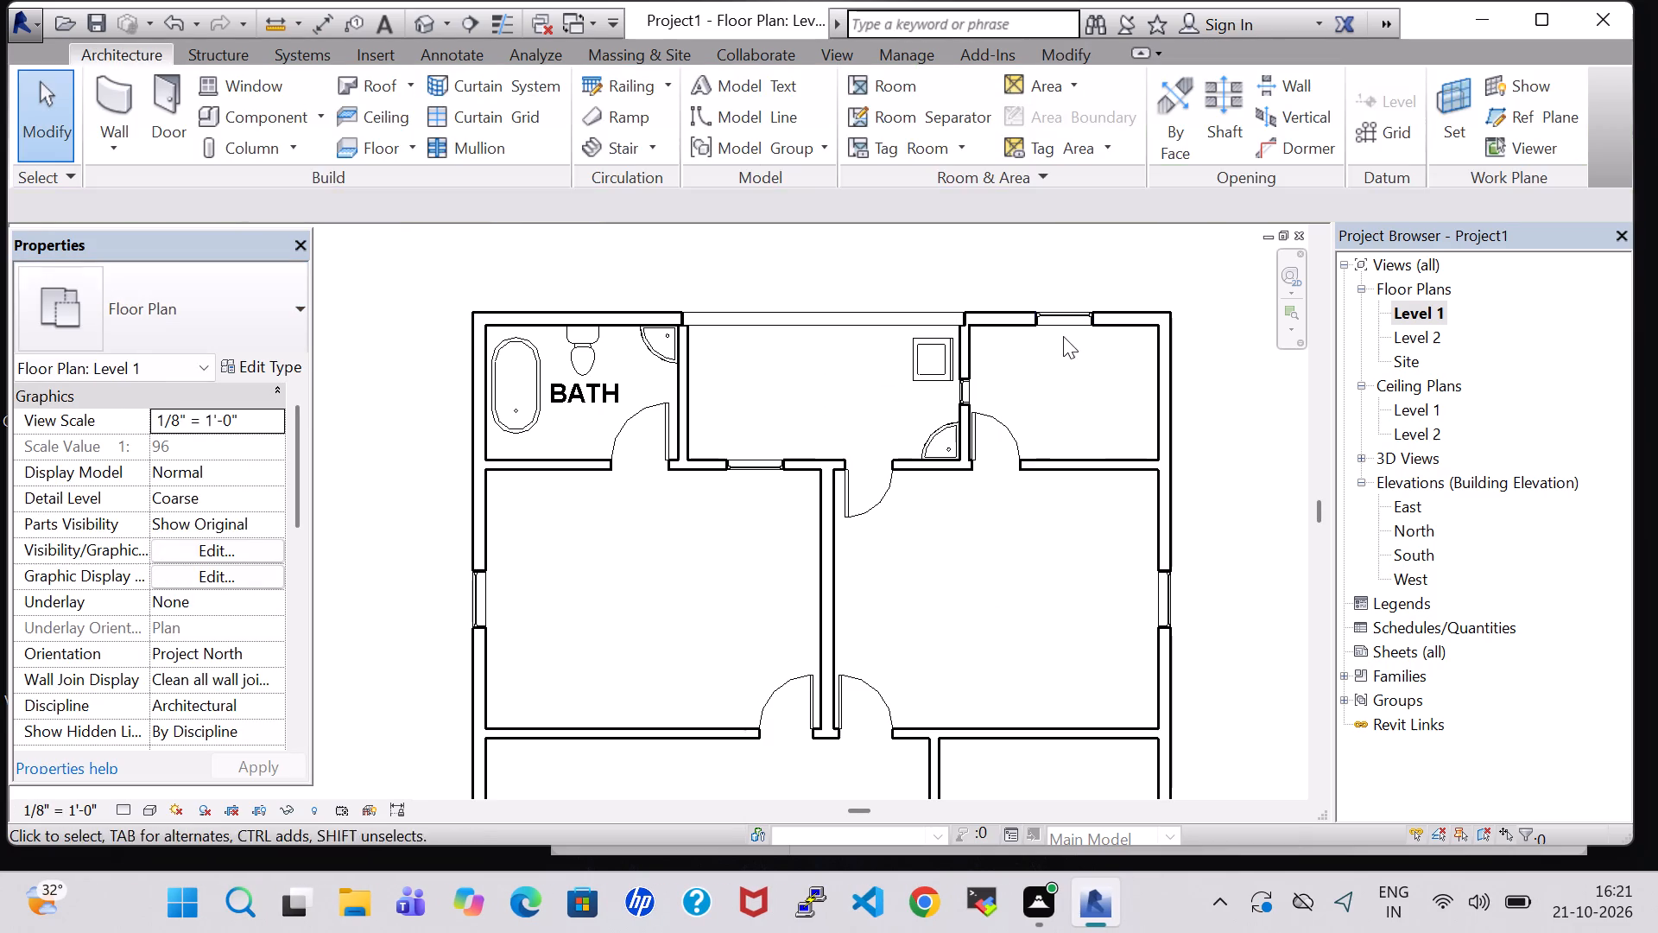
Replace the end room's exterior window with a Fixed 16" x 24" window centred 5' 3" from each side wall.
{"action": "left_click", "coordinate": [1063, 321]}
{"action": "key", "text": "Delete"}
{"action": "left_click", "coordinate": [968, 397]}
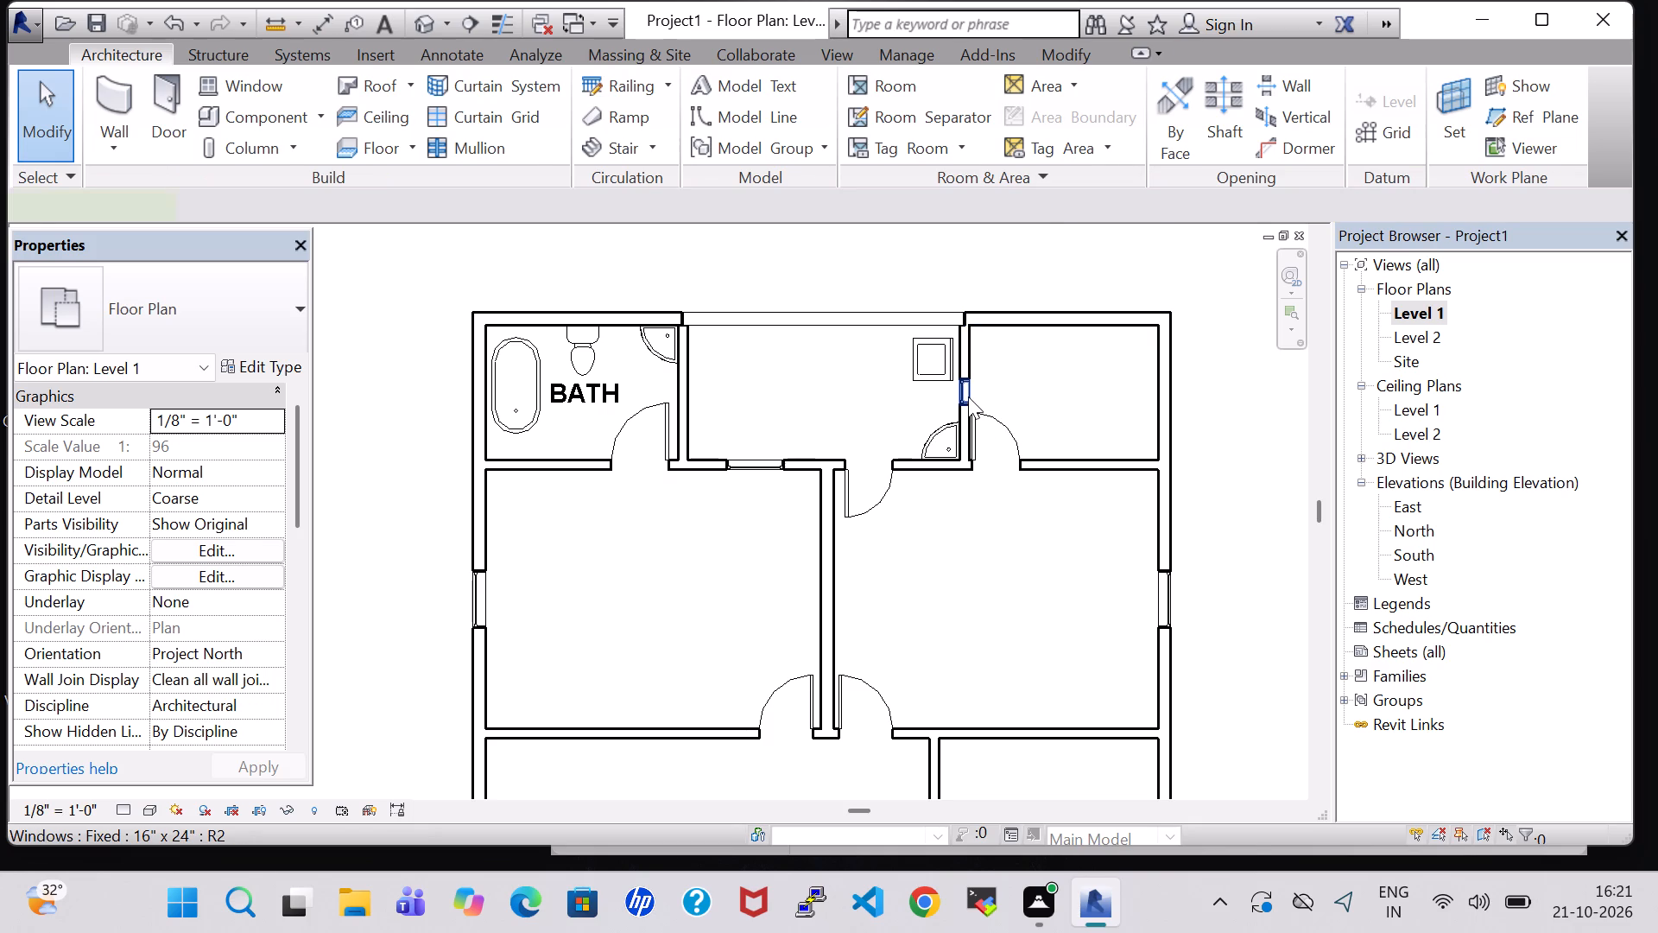
{"action": "right_click", "coordinate": [968, 397]}
{"action": "left_click", "coordinate": [1106, 468]}
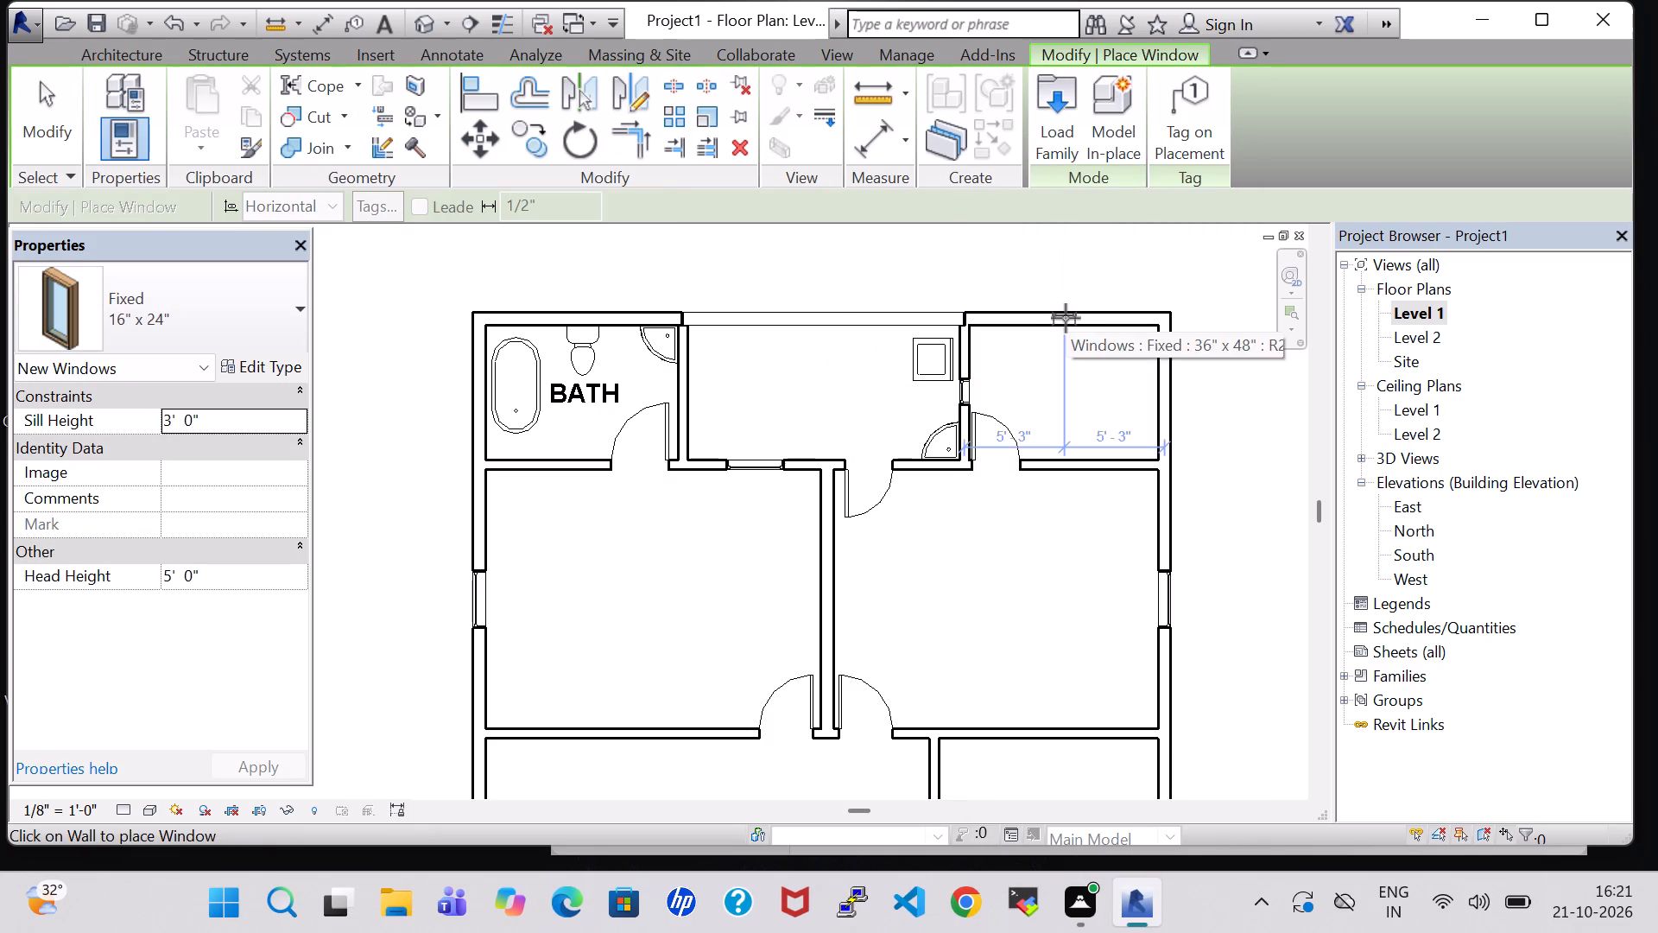
{"action": "left_click", "coordinate": [1058, 318]}
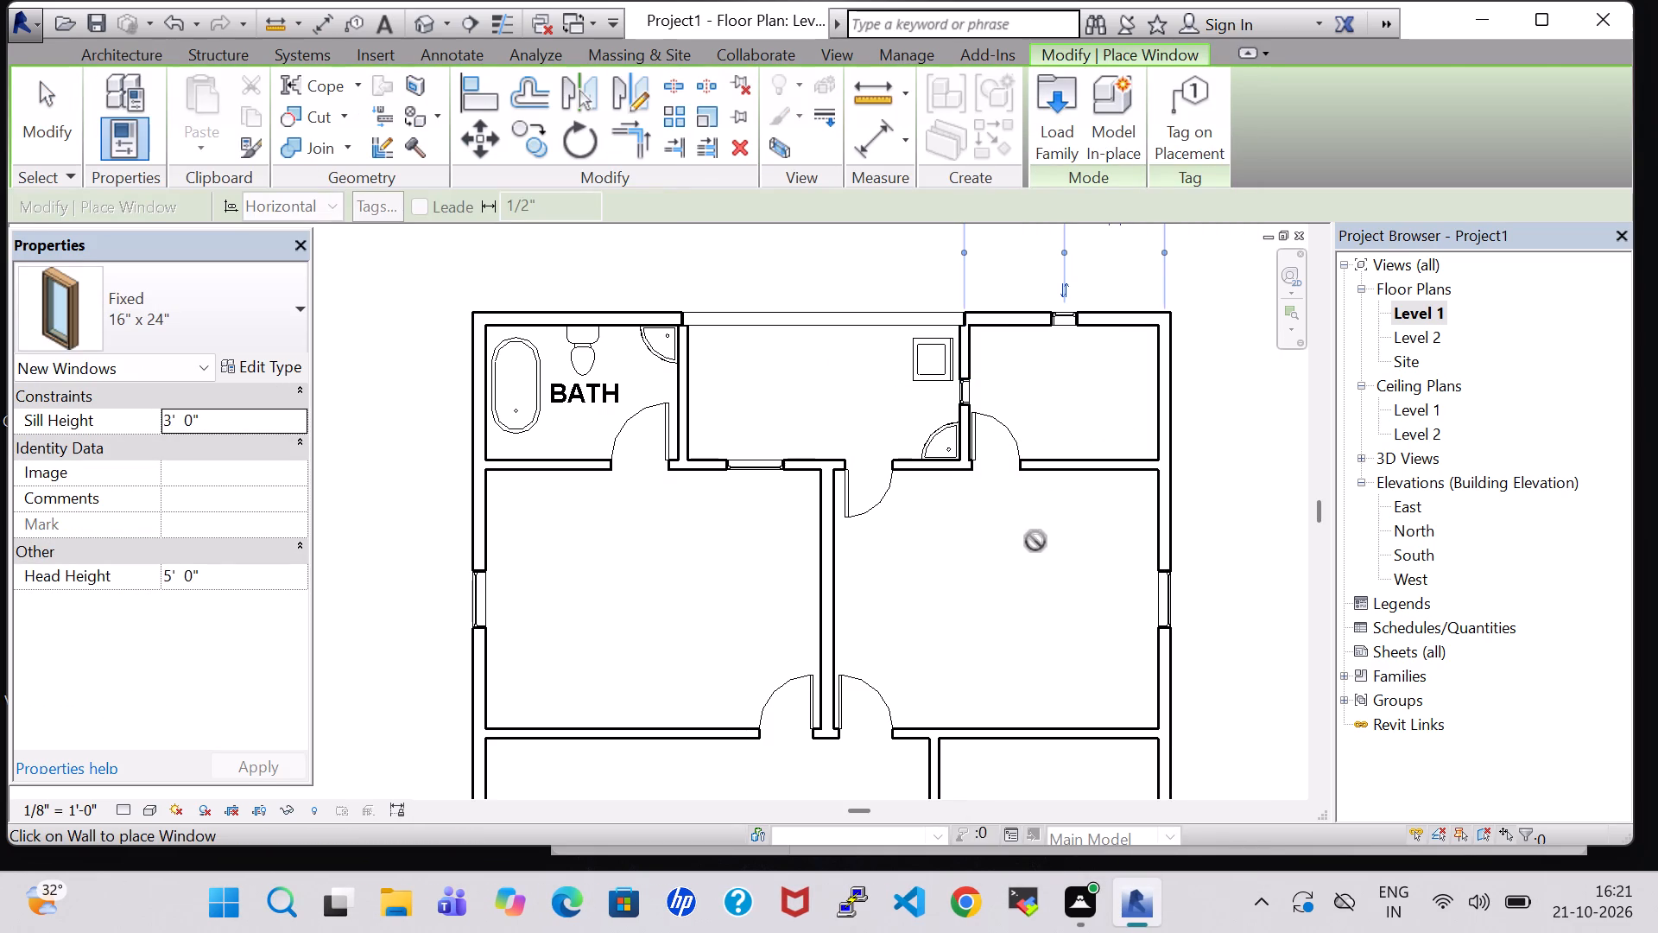
{"action": "key", "text": "Escape"}
{"action": "key", "text": "Escape"}
{"action": "left_click", "coordinate": [1035, 541]}
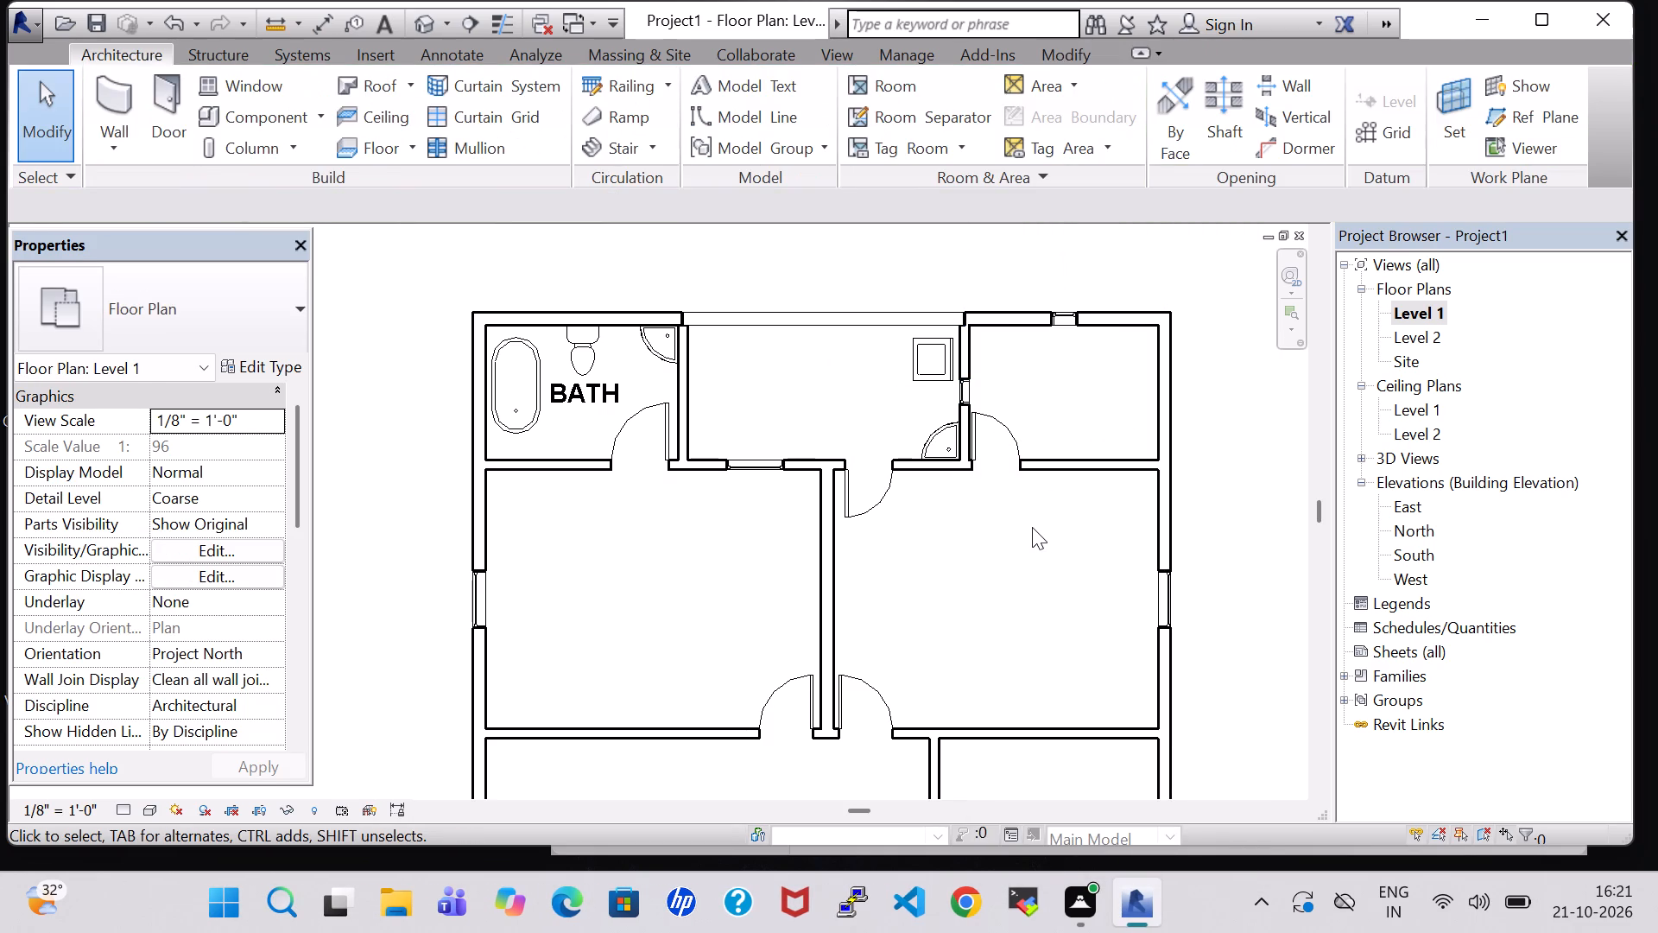
Load the Table-Ellipse family from the Furniture Tables library folder as a component.
{"action": "left_click", "coordinate": [230, 105]}
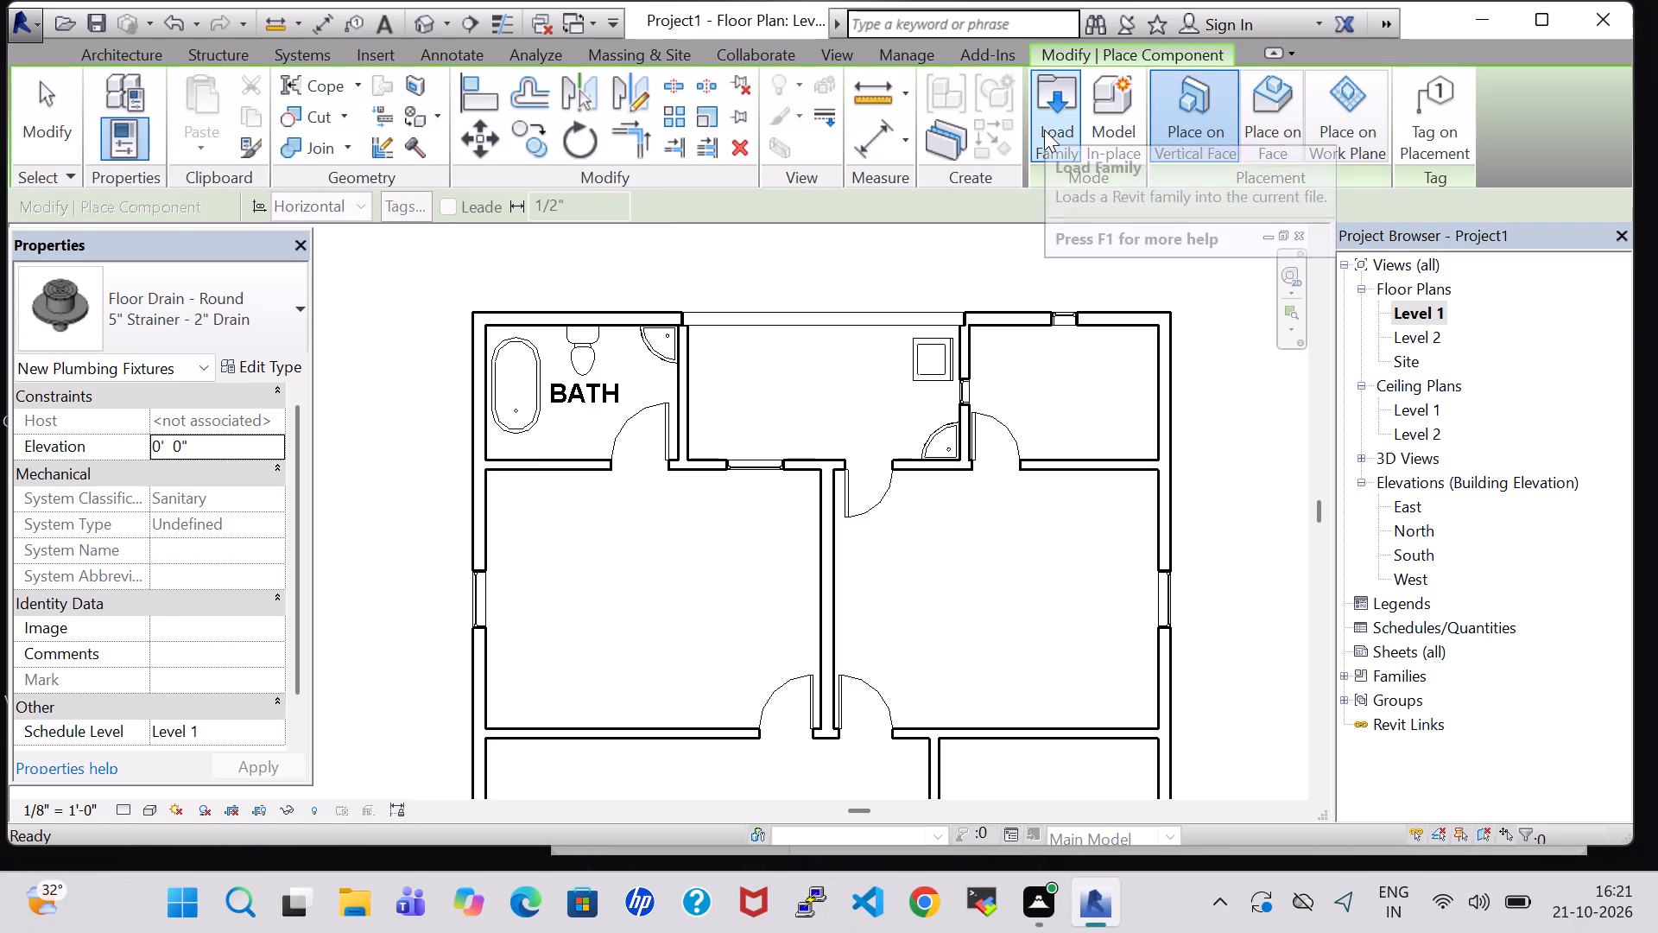
{"action": "left_click", "coordinate": [1044, 130]}
{"action": "left_click", "coordinate": [1001, 572]}
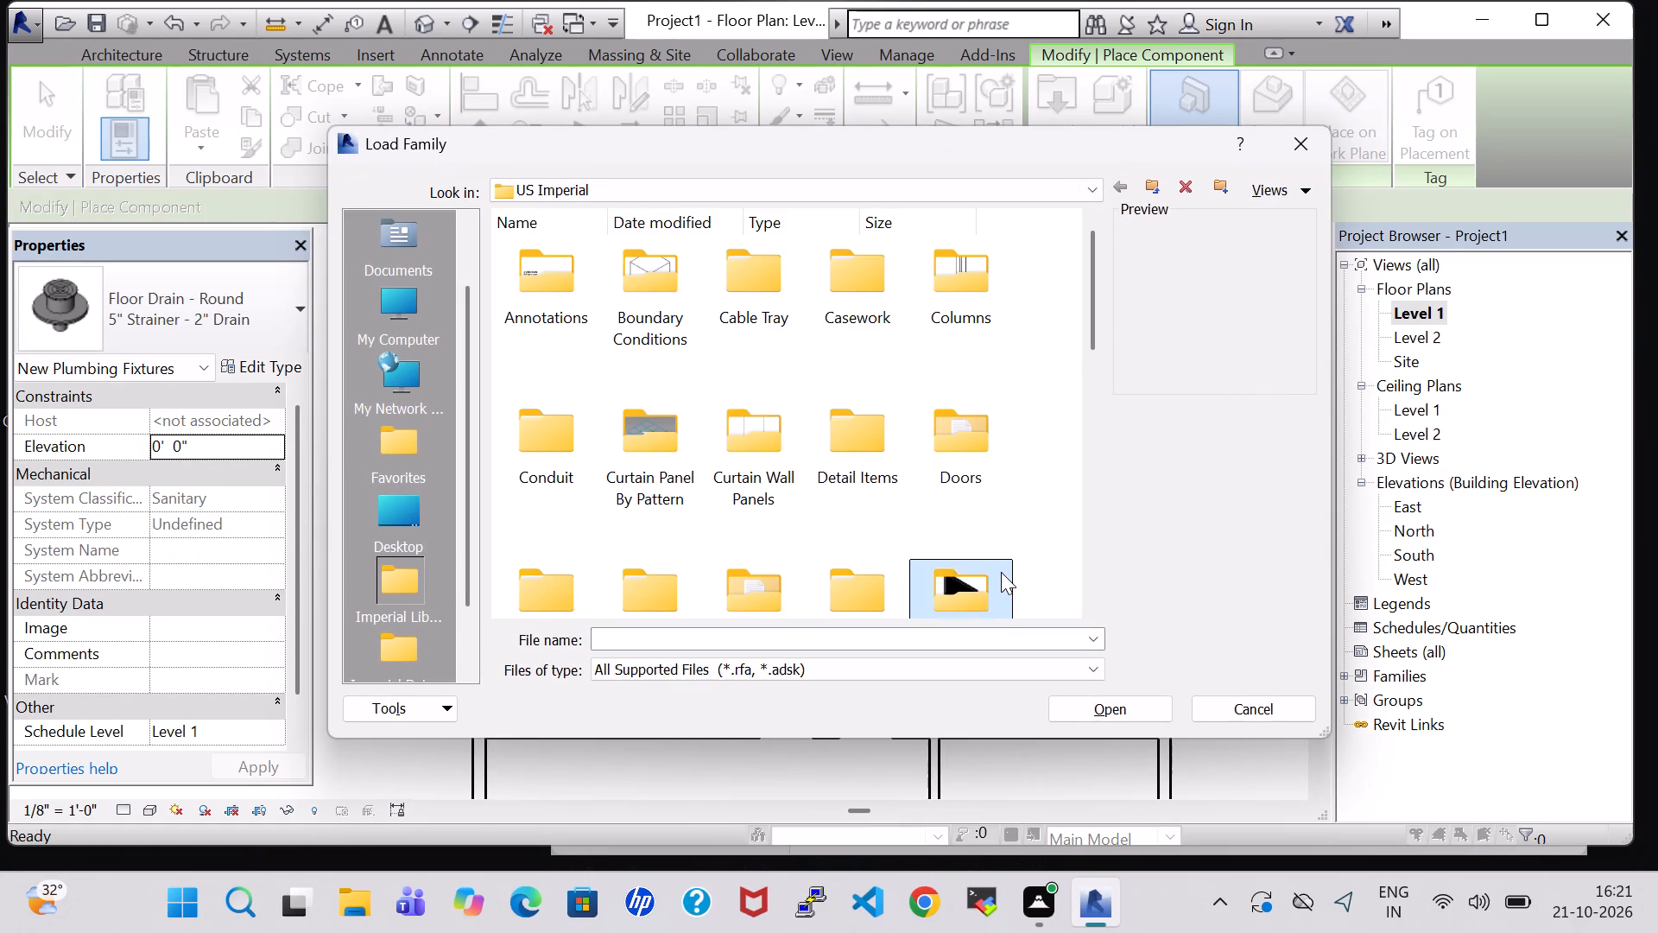
{"action": "left_click", "coordinate": [1001, 572]}
{"action": "double_click", "coordinate": [989, 568]}
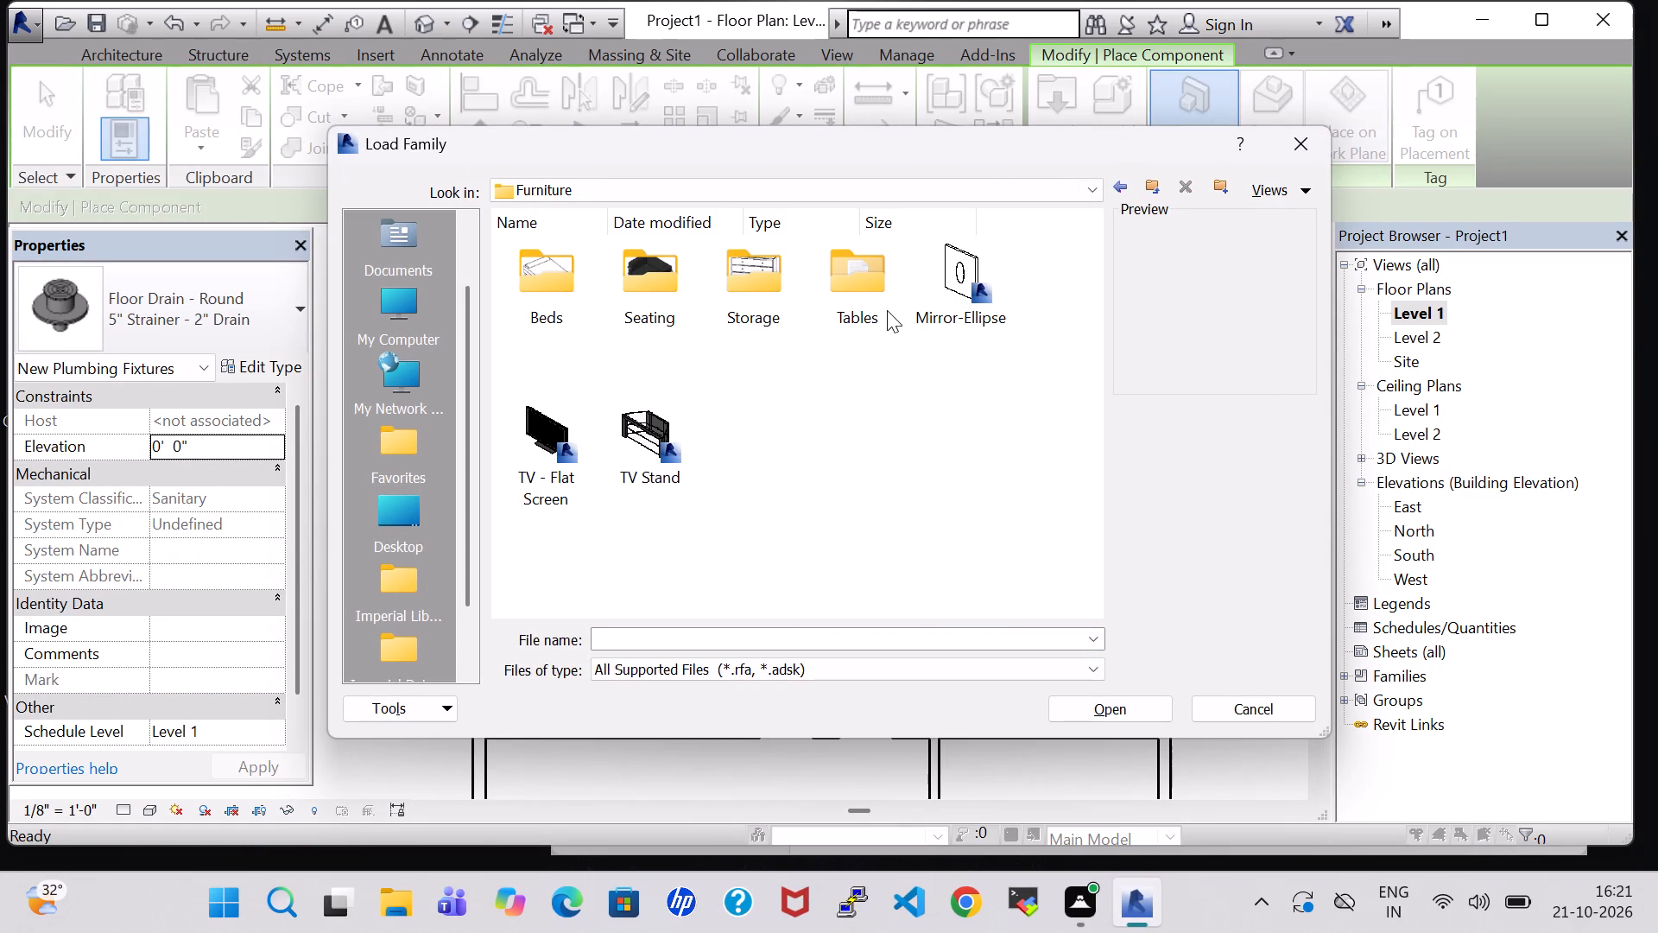
{"action": "double_click", "coordinate": [887, 310]}
{"action": "double_click", "coordinate": [875, 301]}
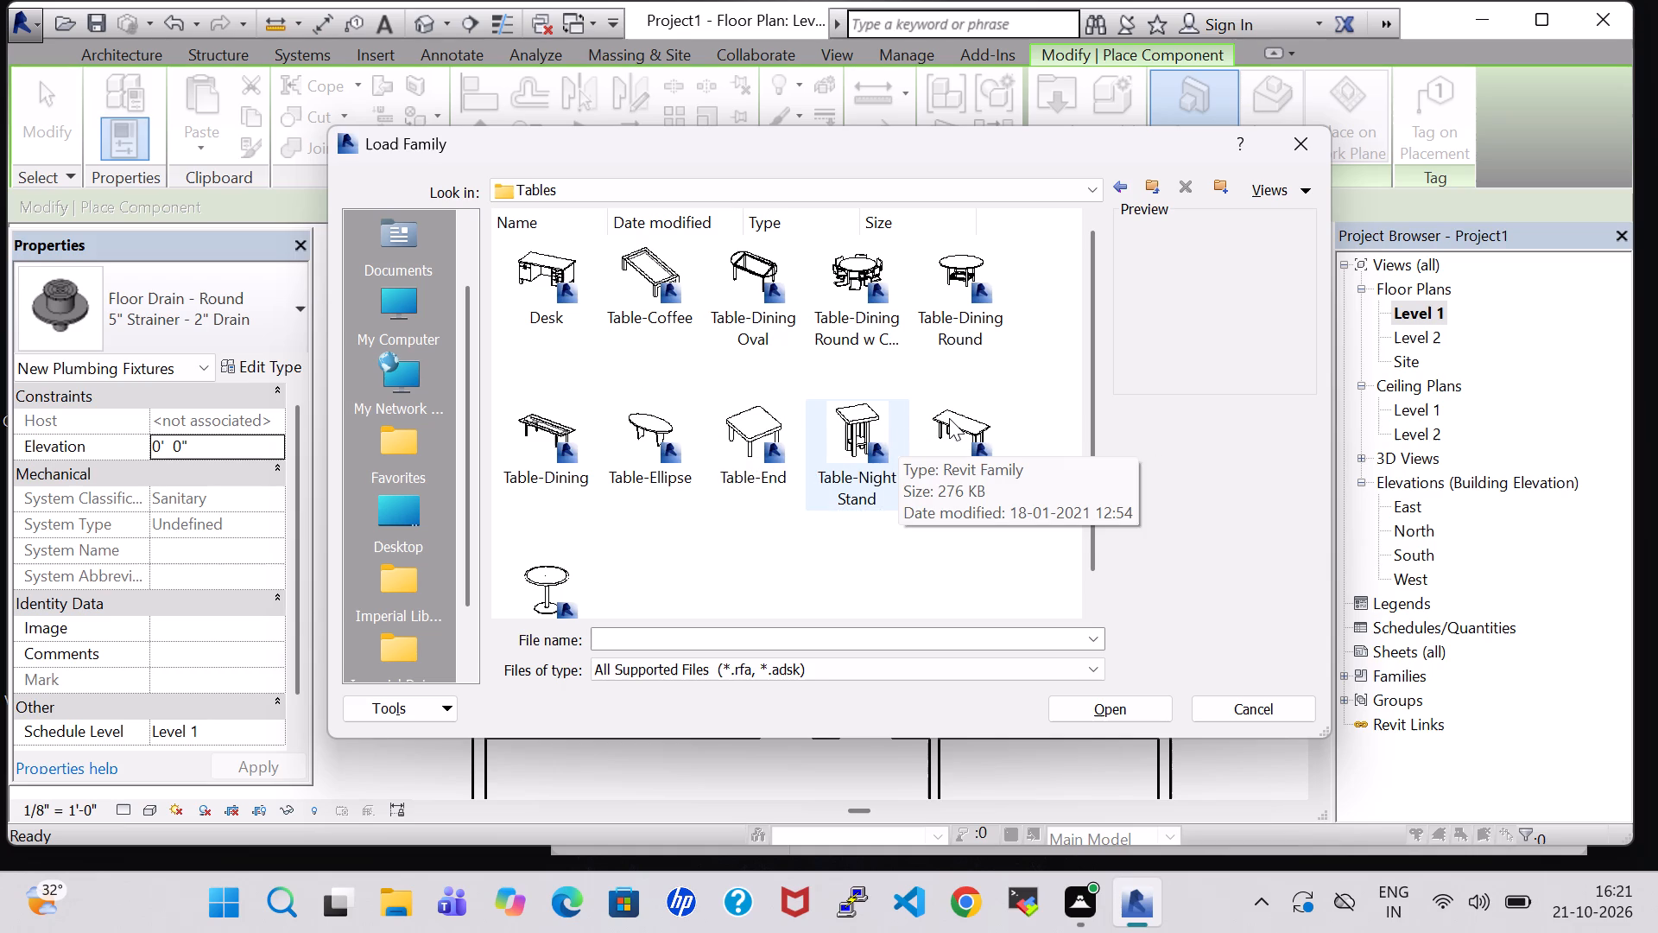
{"action": "left_click", "coordinate": [949, 422]}
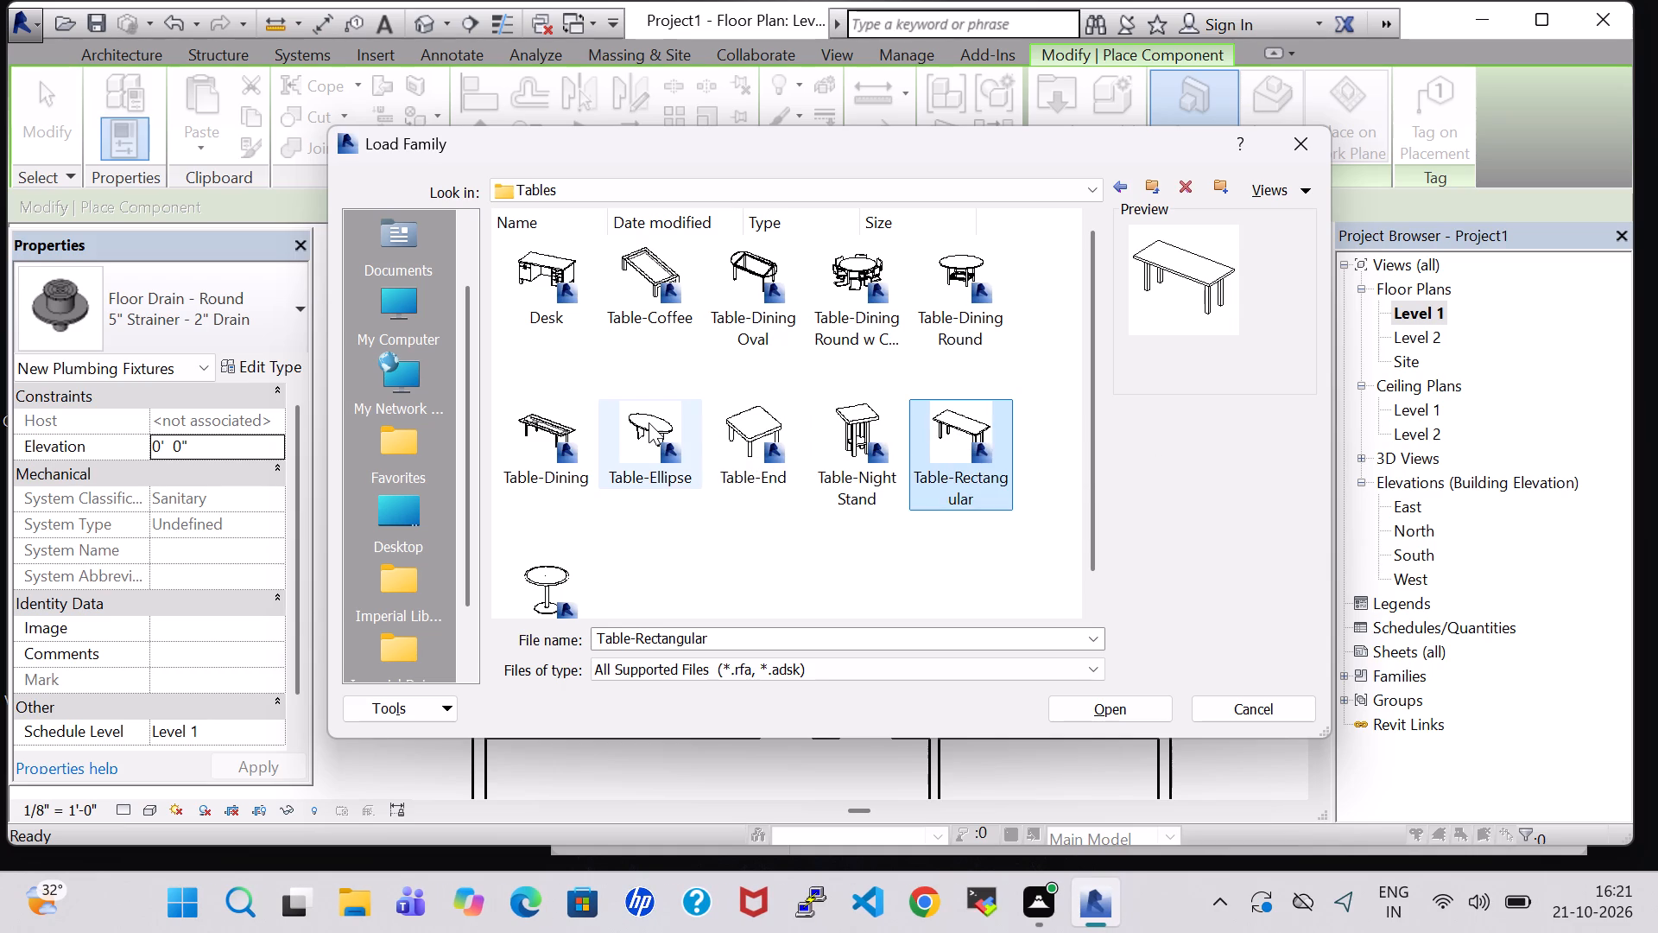
{"action": "left_click", "coordinate": [649, 422]}
{"action": "left_click", "coordinate": [1117, 703]}
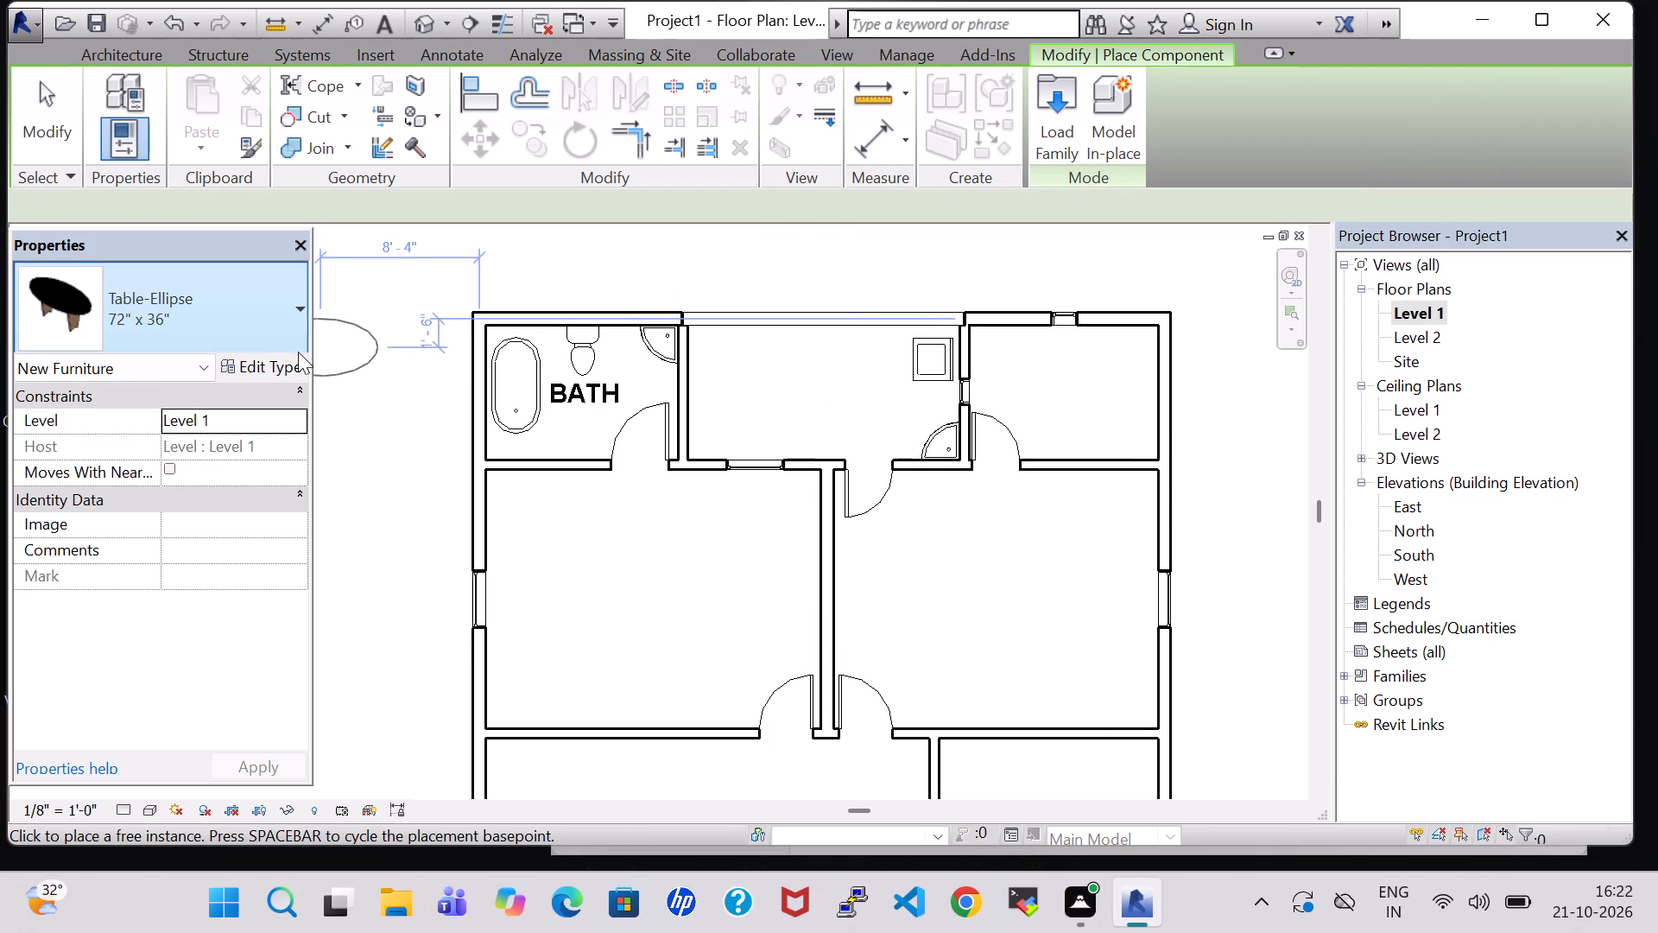
Place a 60" x 48" Table-Ellipse in the middle of the wash area and nudge it slightly toward the bathroom.
{"action": "left_click", "coordinate": [272, 362]}
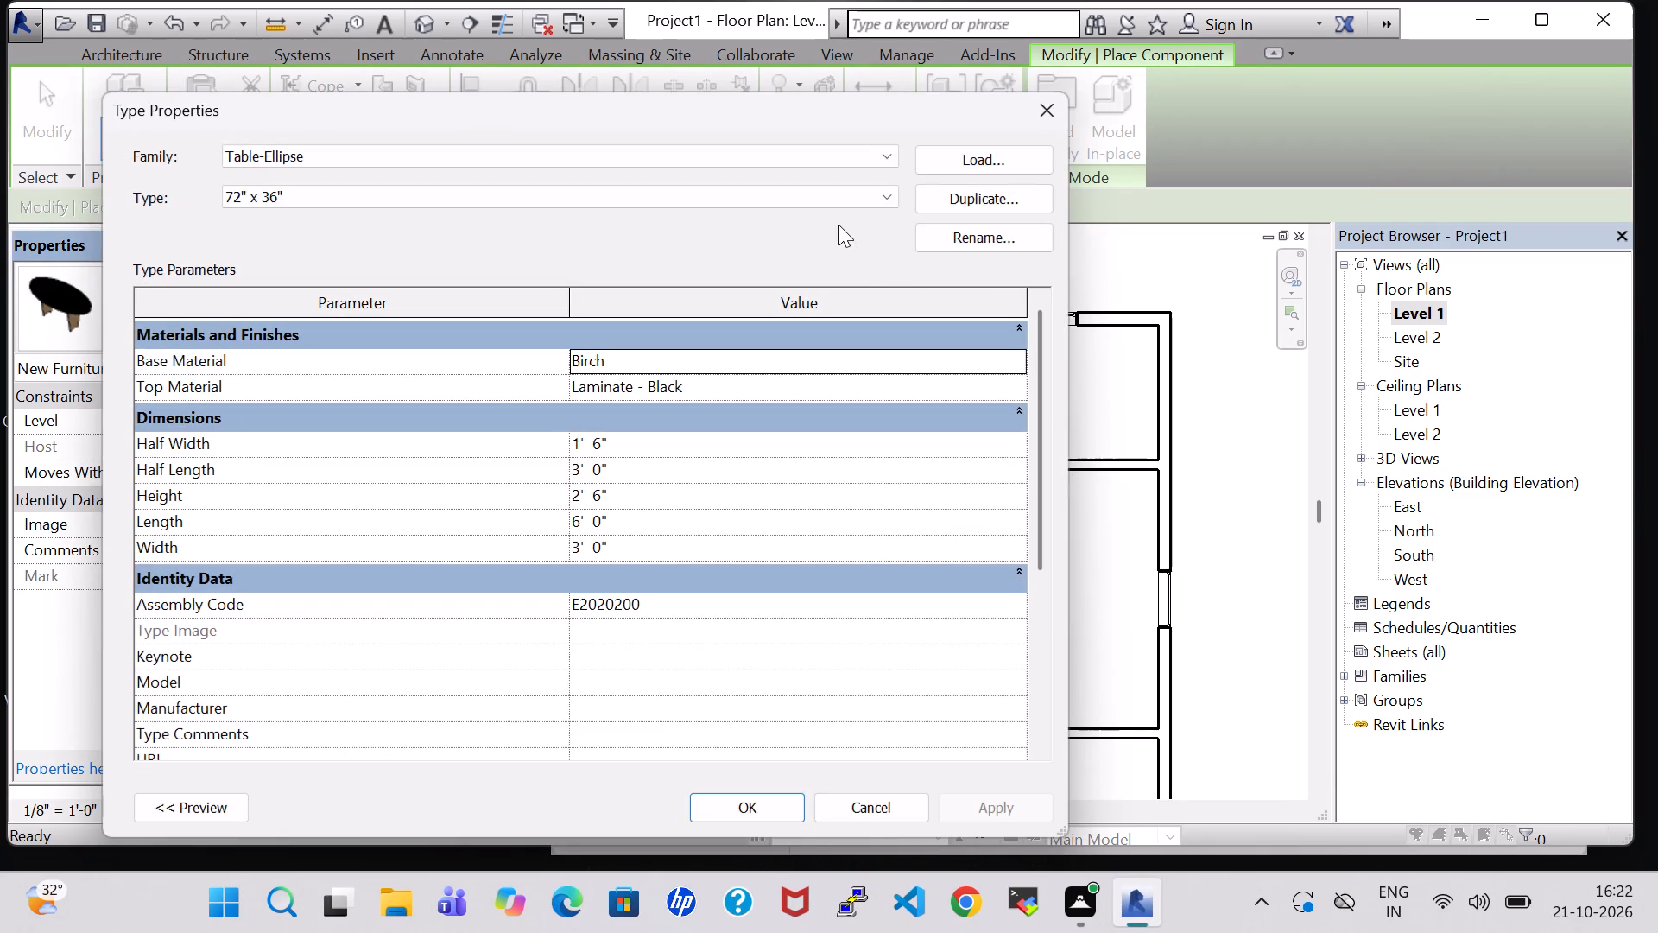
{"action": "left_click", "coordinate": [838, 197]}
{"action": "left_click", "coordinate": [810, 220]}
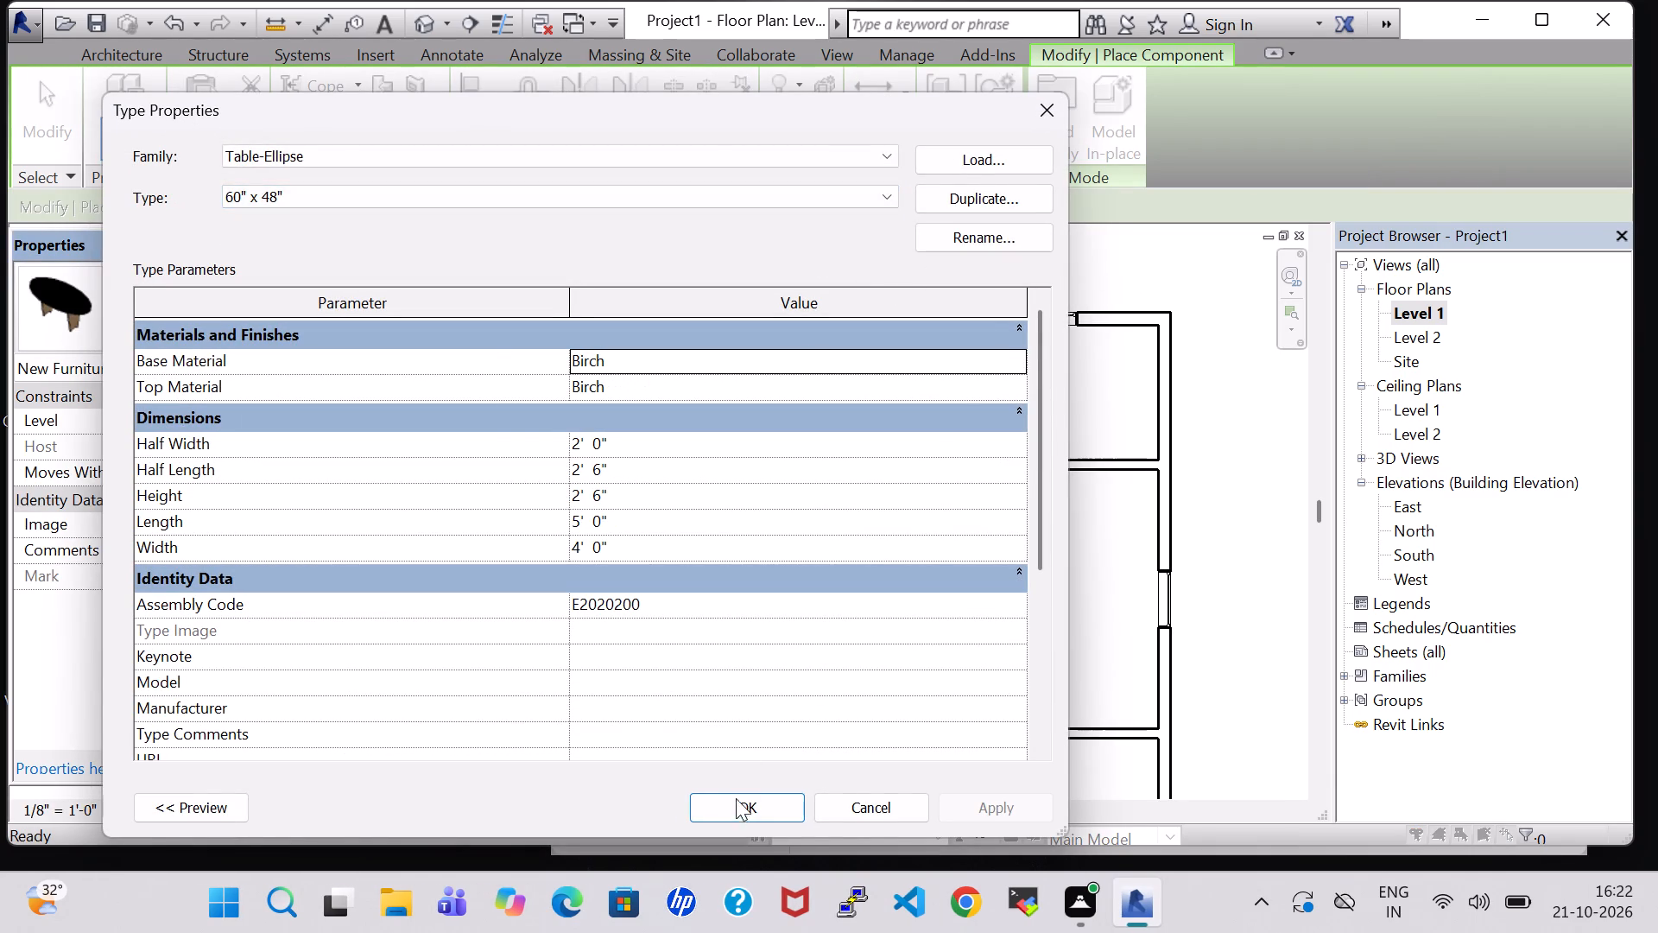
{"action": "left_click", "coordinate": [736, 806]}
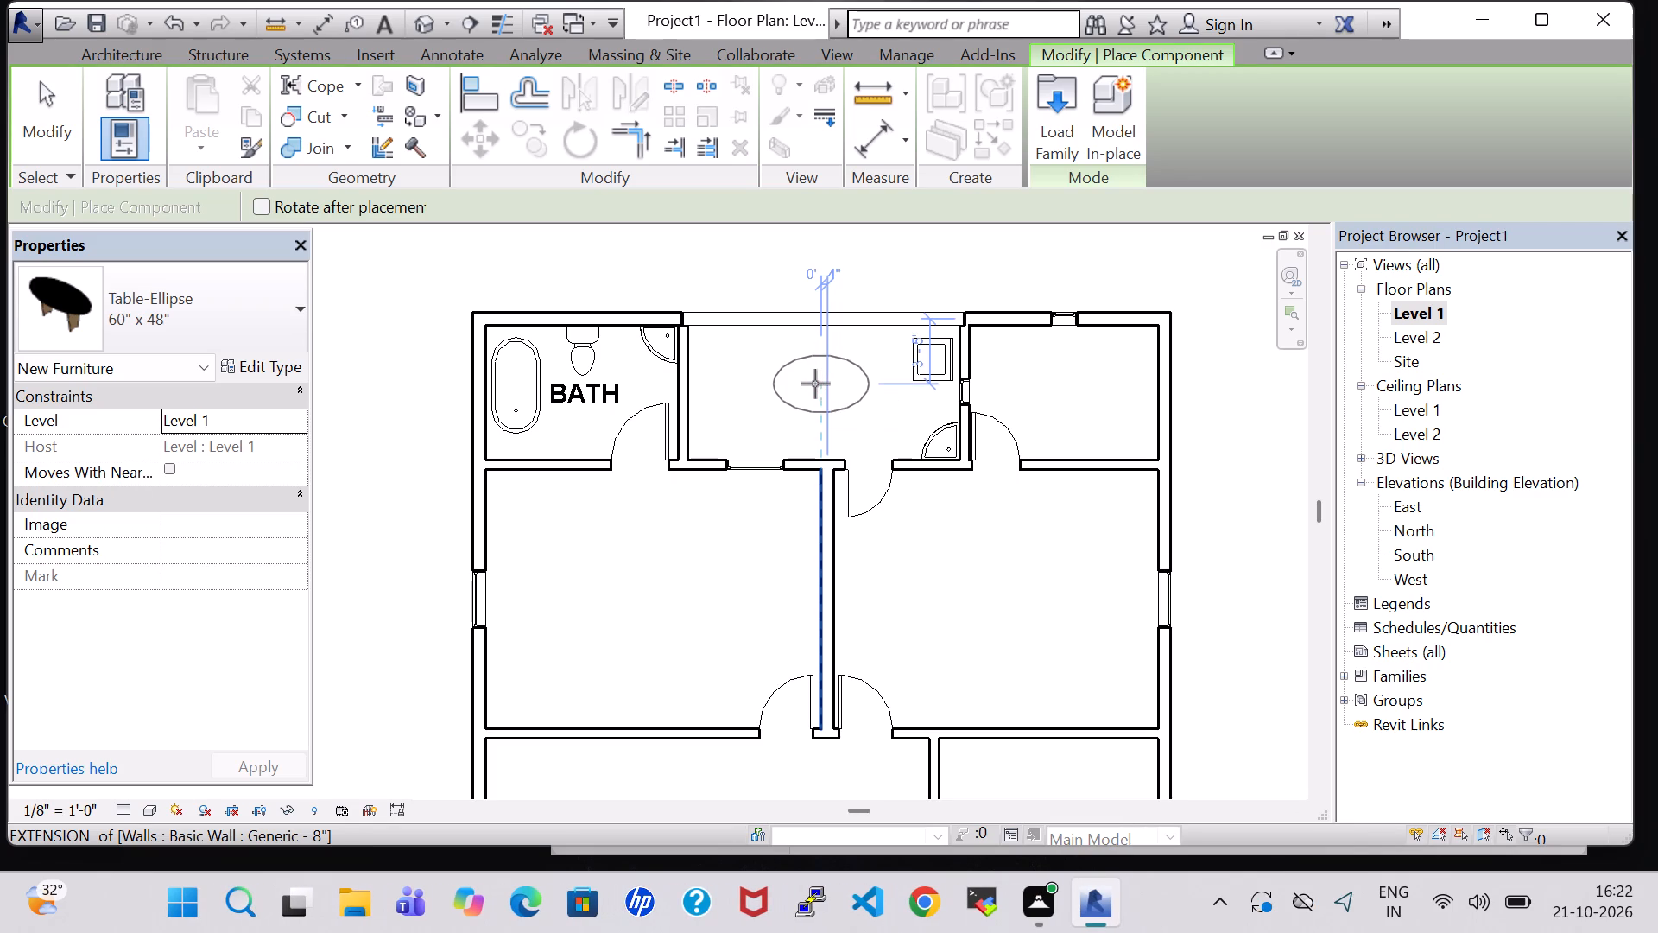
{"action": "left_click", "coordinate": [815, 384]}
{"action": "key", "text": "Escape"}
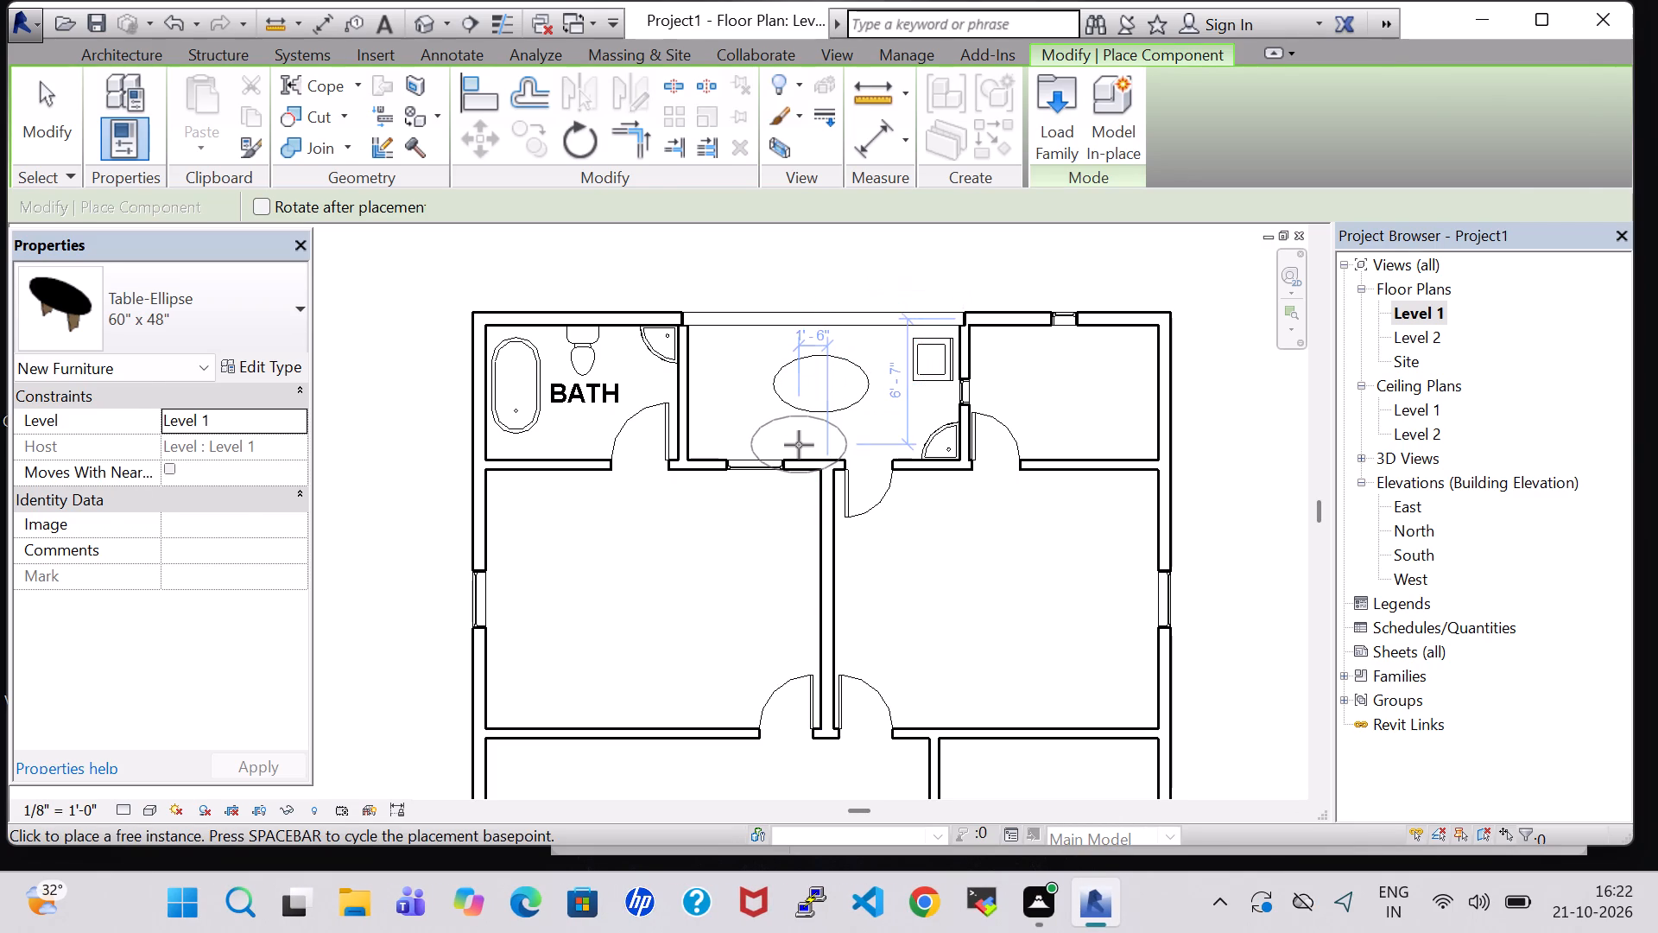
{"action": "key", "text": "Escape"}
{"action": "left_click", "coordinate": [832, 412]}
{"action": "key", "text": "Left"}
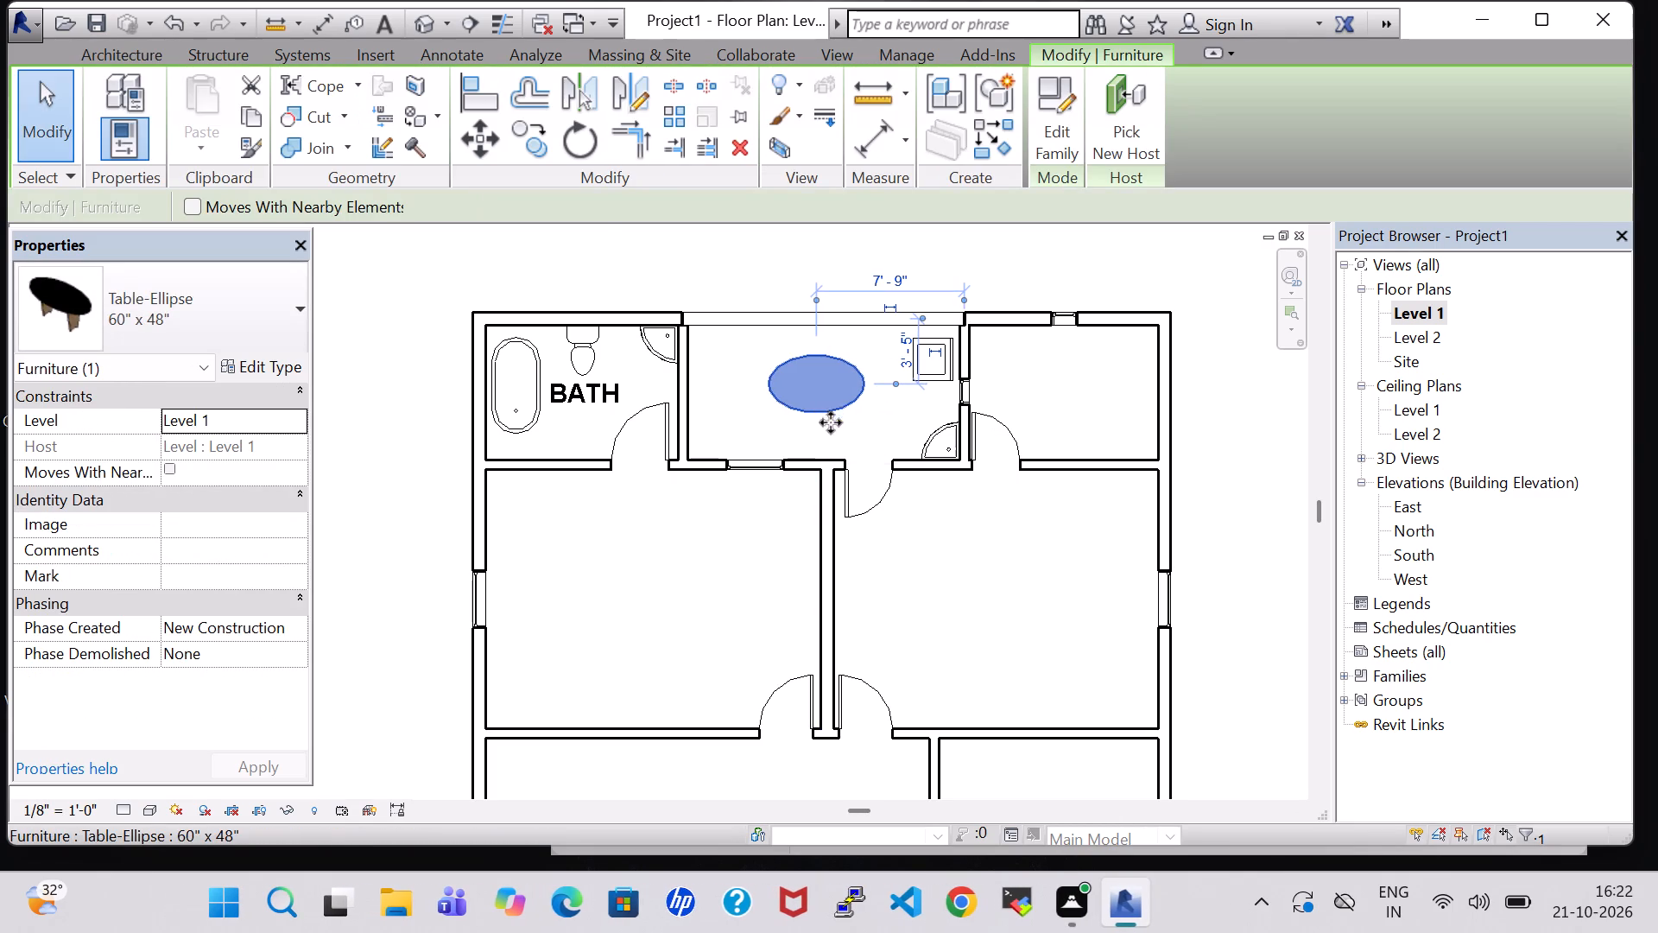
Load the Seating-Auditorium chair family from the Furniture Seating library folder as a component.
{"action": "left_click", "coordinate": [142, 54]}
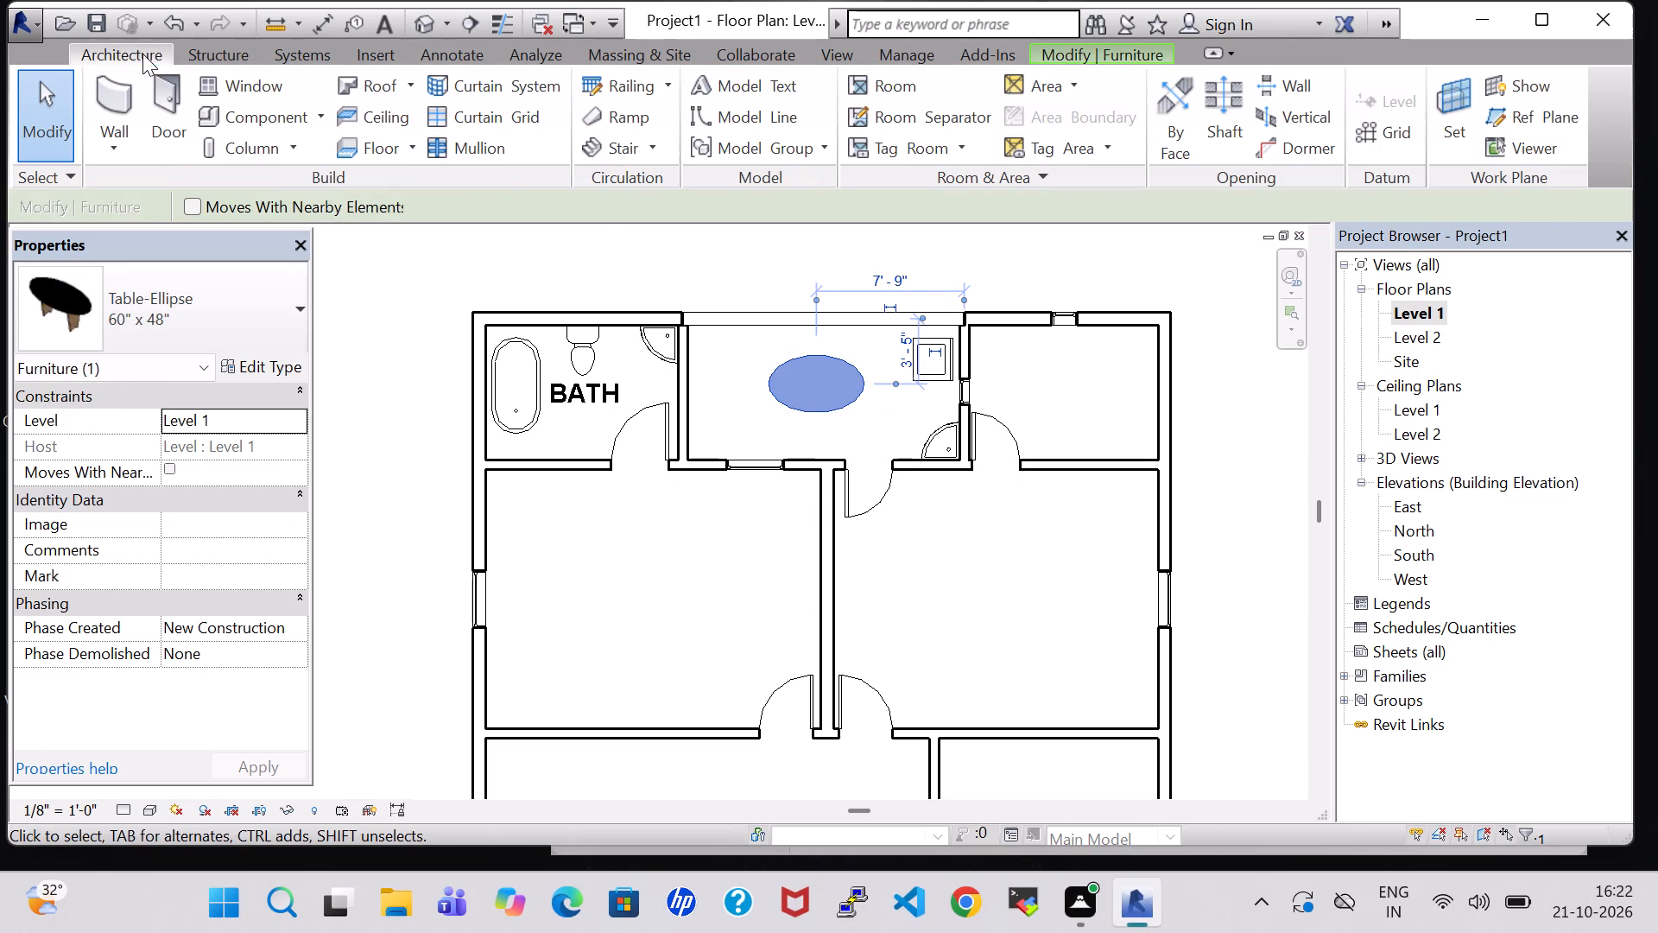
{"action": "left_click", "coordinate": [294, 117]}
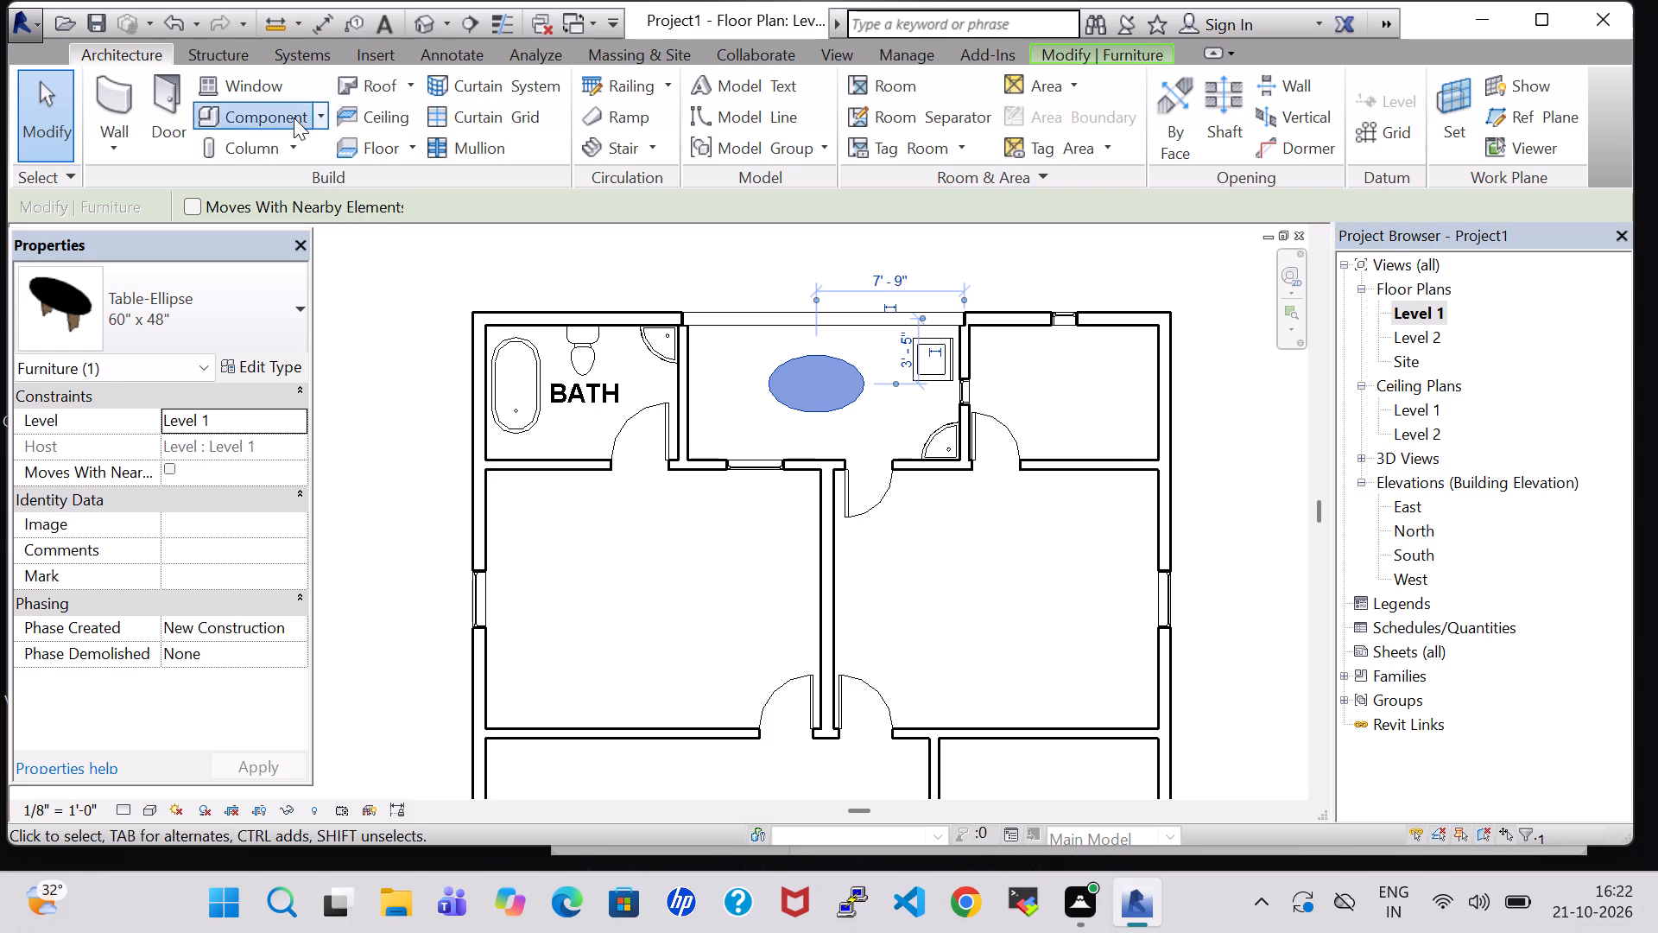
{"action": "left_click", "coordinate": [1034, 129]}
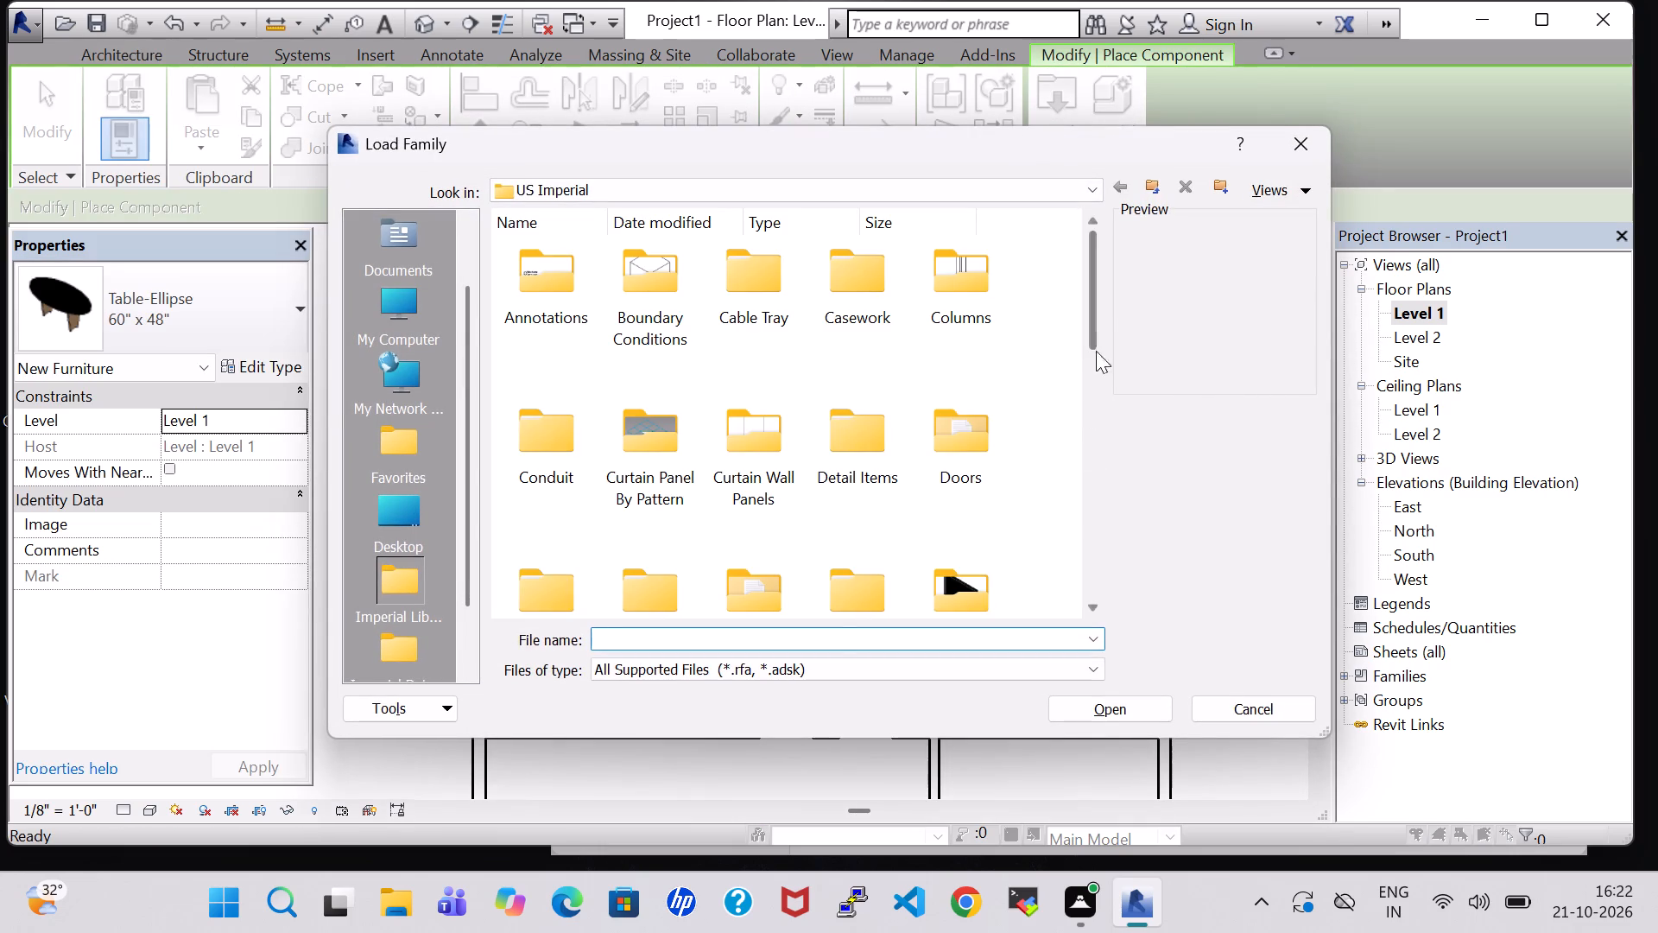
{"action": "triple_click", "coordinate": [982, 567]}
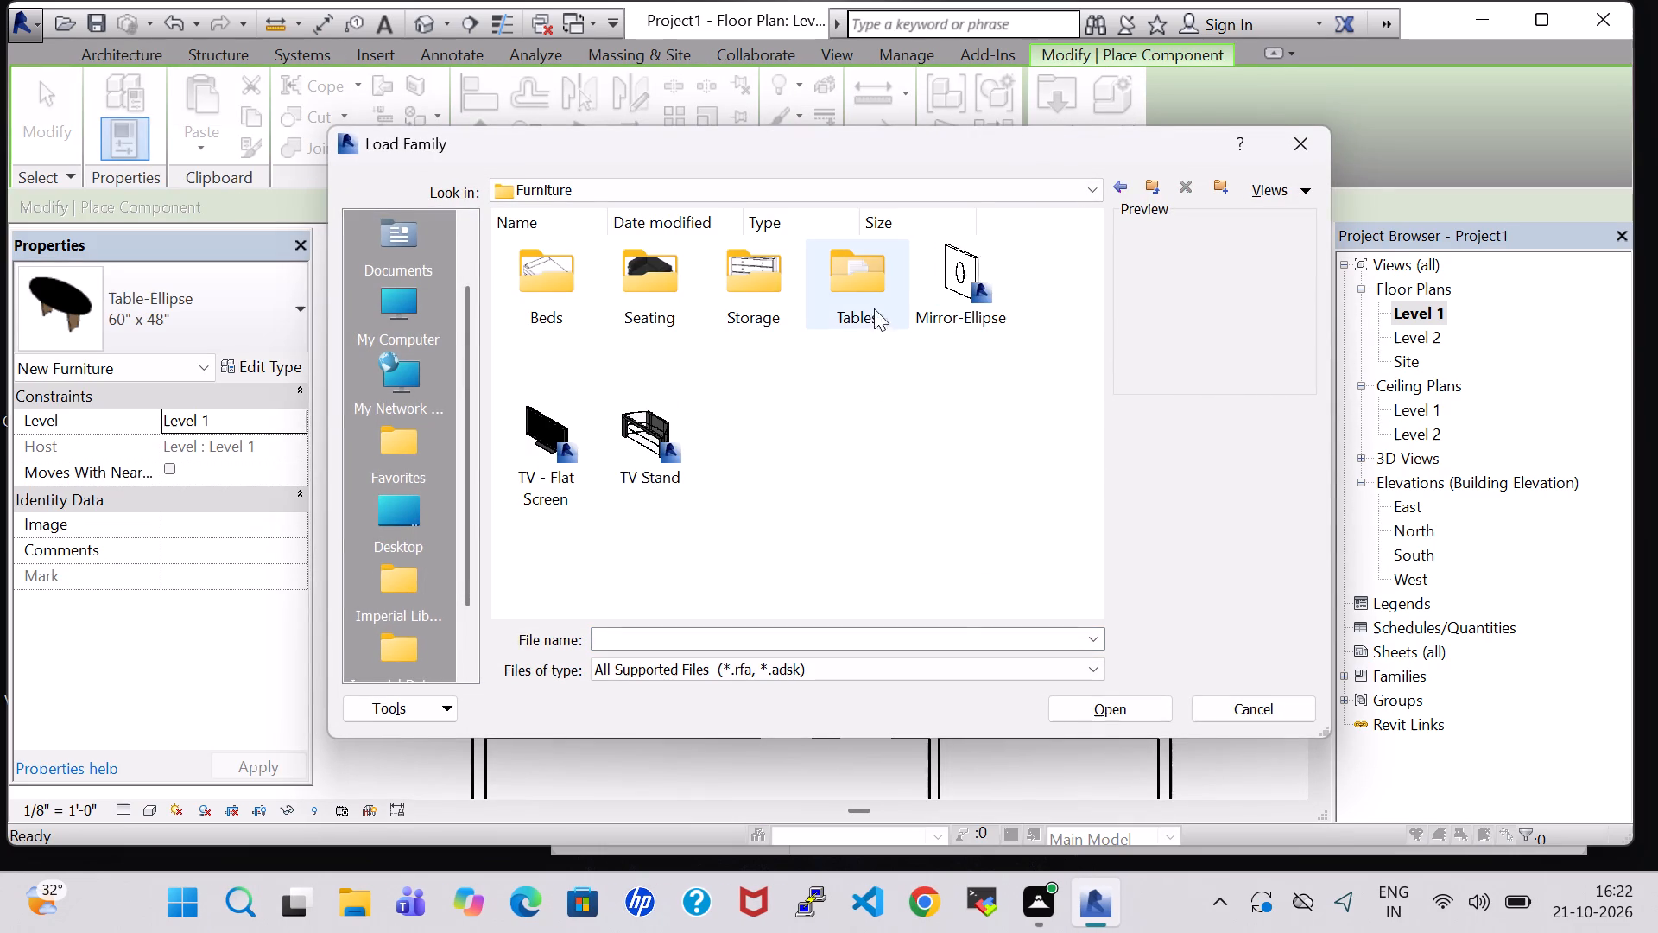
{"action": "double_click", "coordinate": [673, 270]}
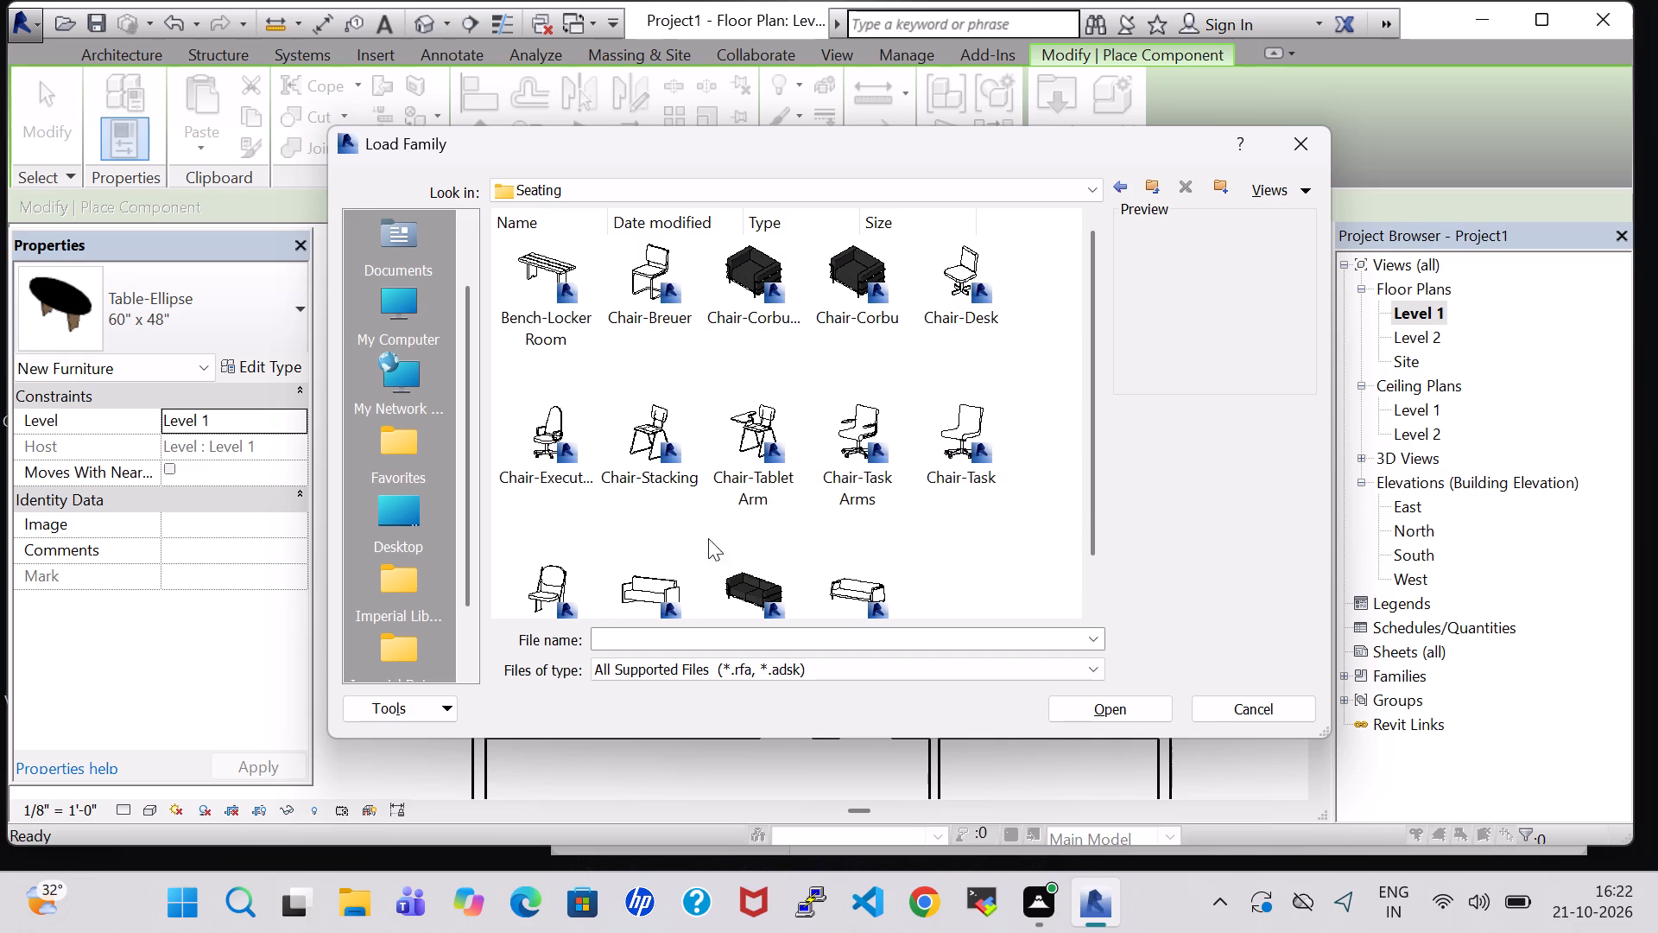
{"action": "left_click", "coordinate": [547, 578]}
{"action": "left_click", "coordinate": [1115, 706]}
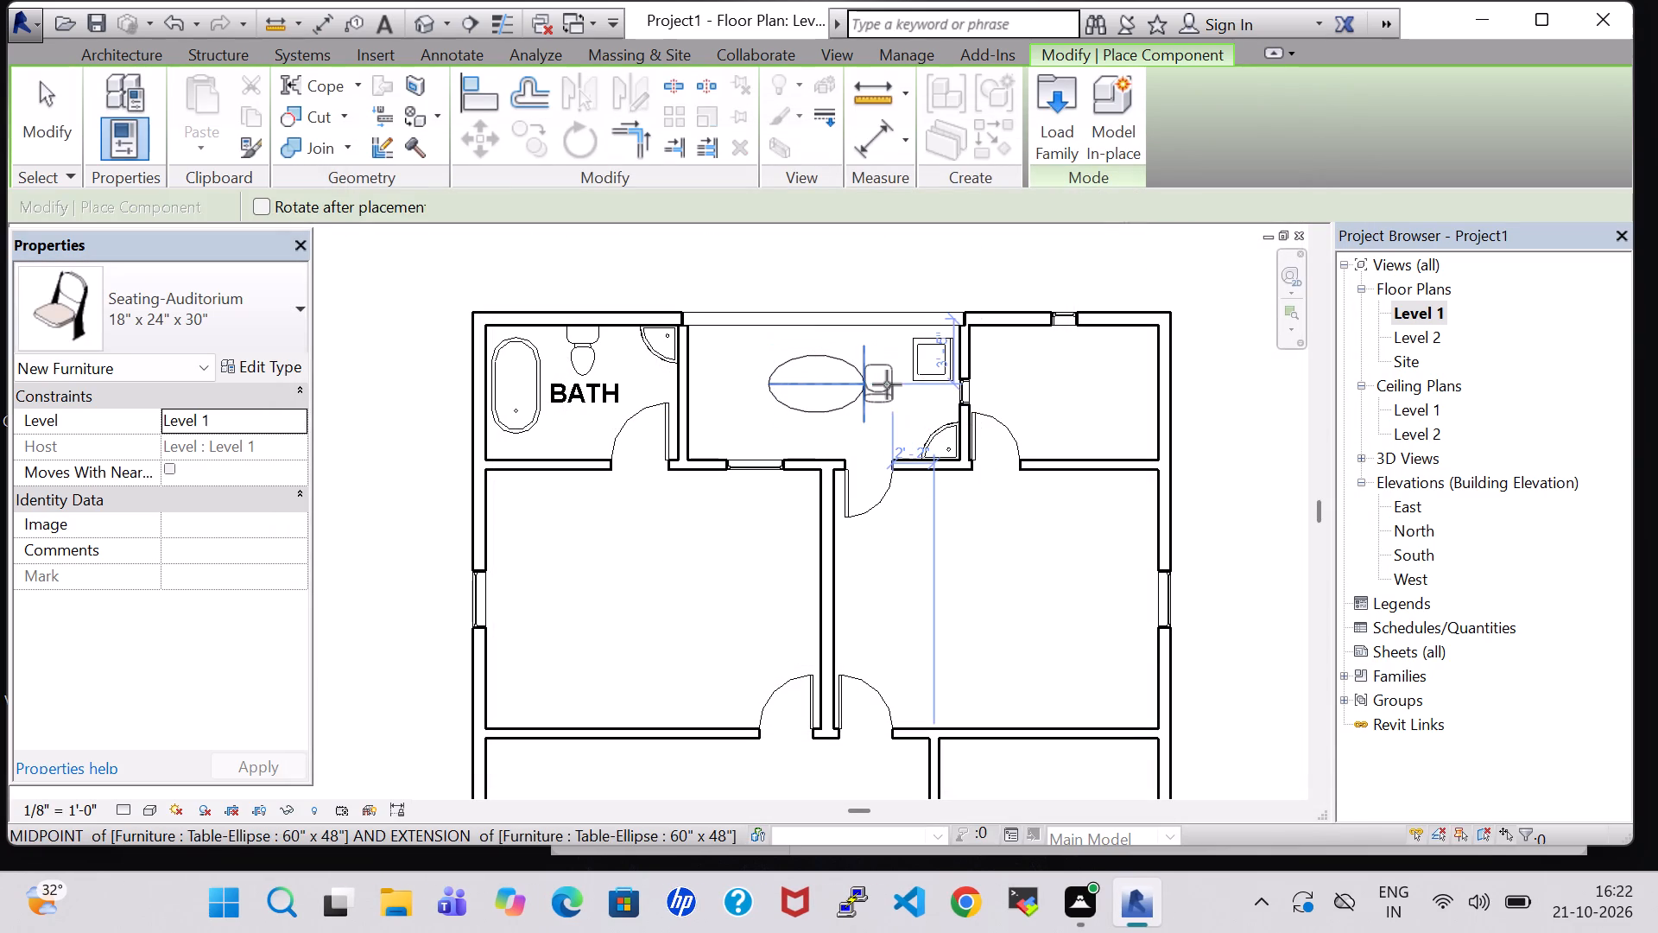
Place two 18" x 24" x 30" Seating-Auditorium chairs, one at each long end of the elliptical table, rotated to face it.
{"action": "key", "text": "space"}
{"action": "key", "text": "space"}
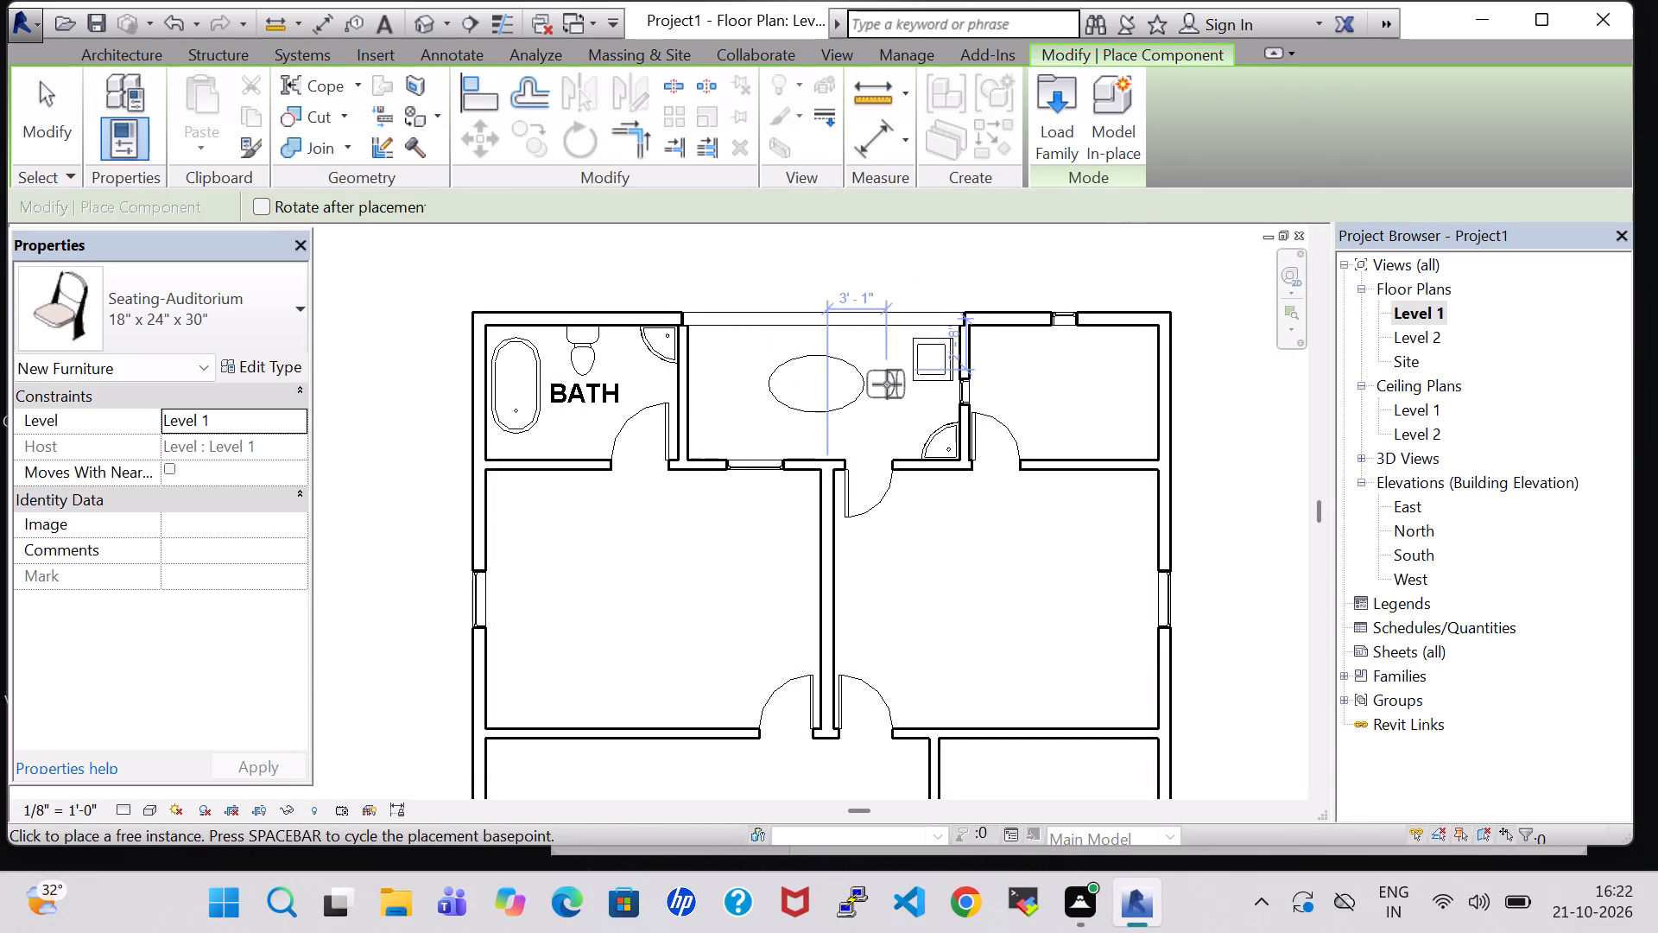
{"action": "left_click", "coordinate": [887, 384]}
{"action": "key", "text": "space"}
{"action": "key", "text": "space"}
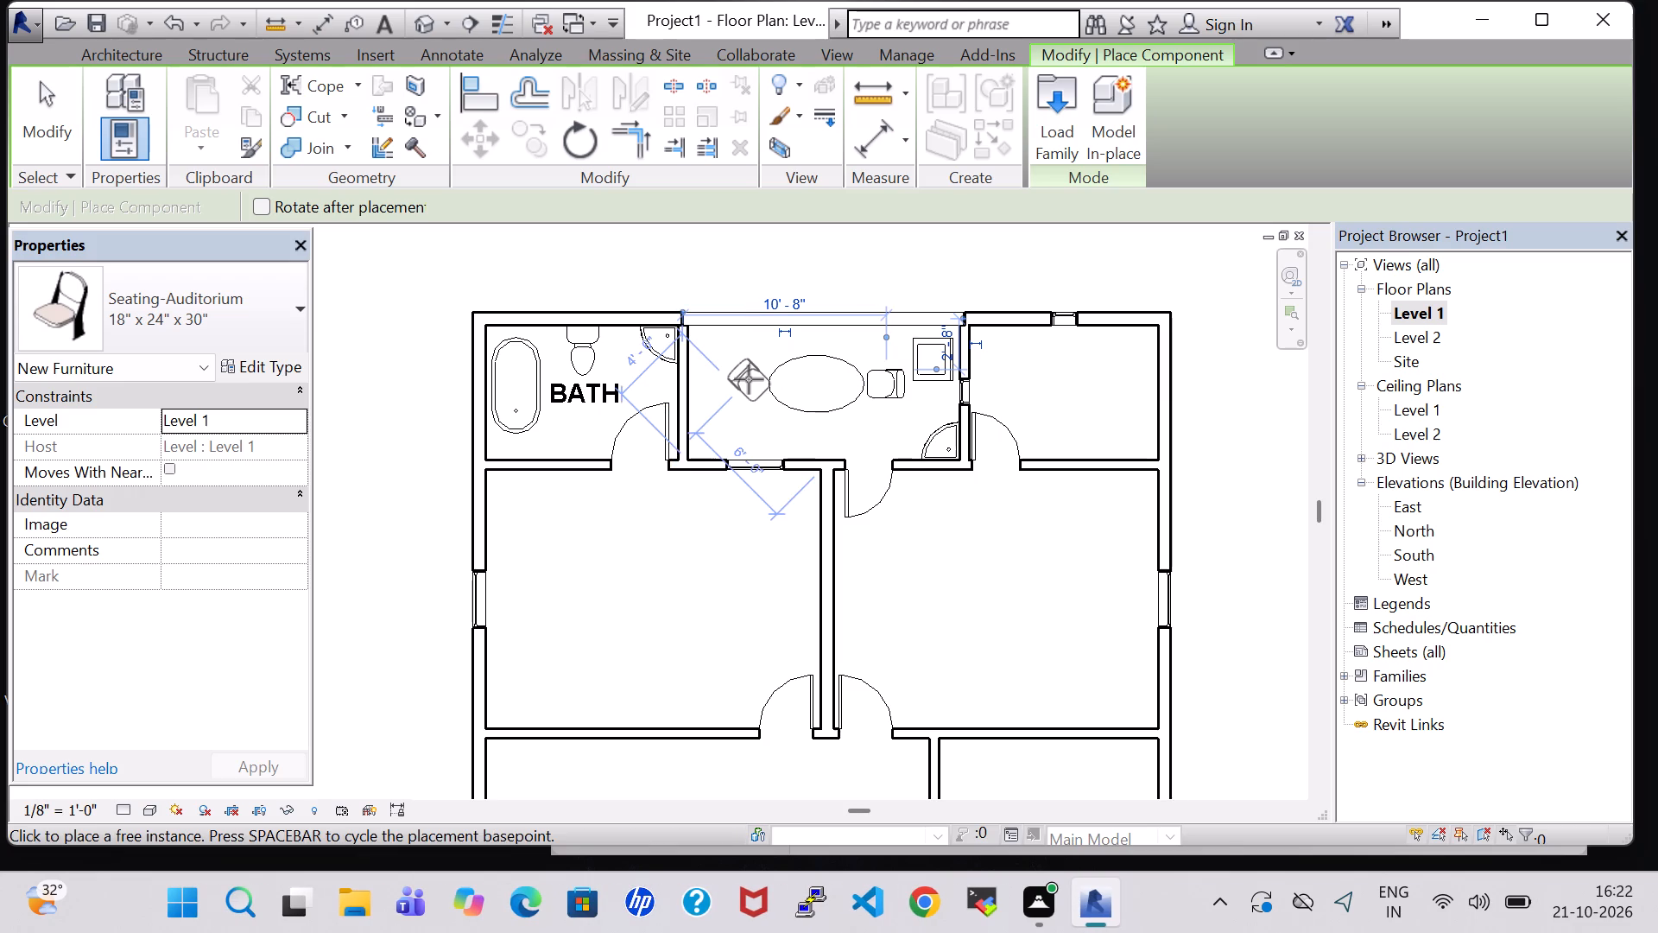
{"action": "key", "text": "space"}
{"action": "left_click", "coordinate": [749, 379]}
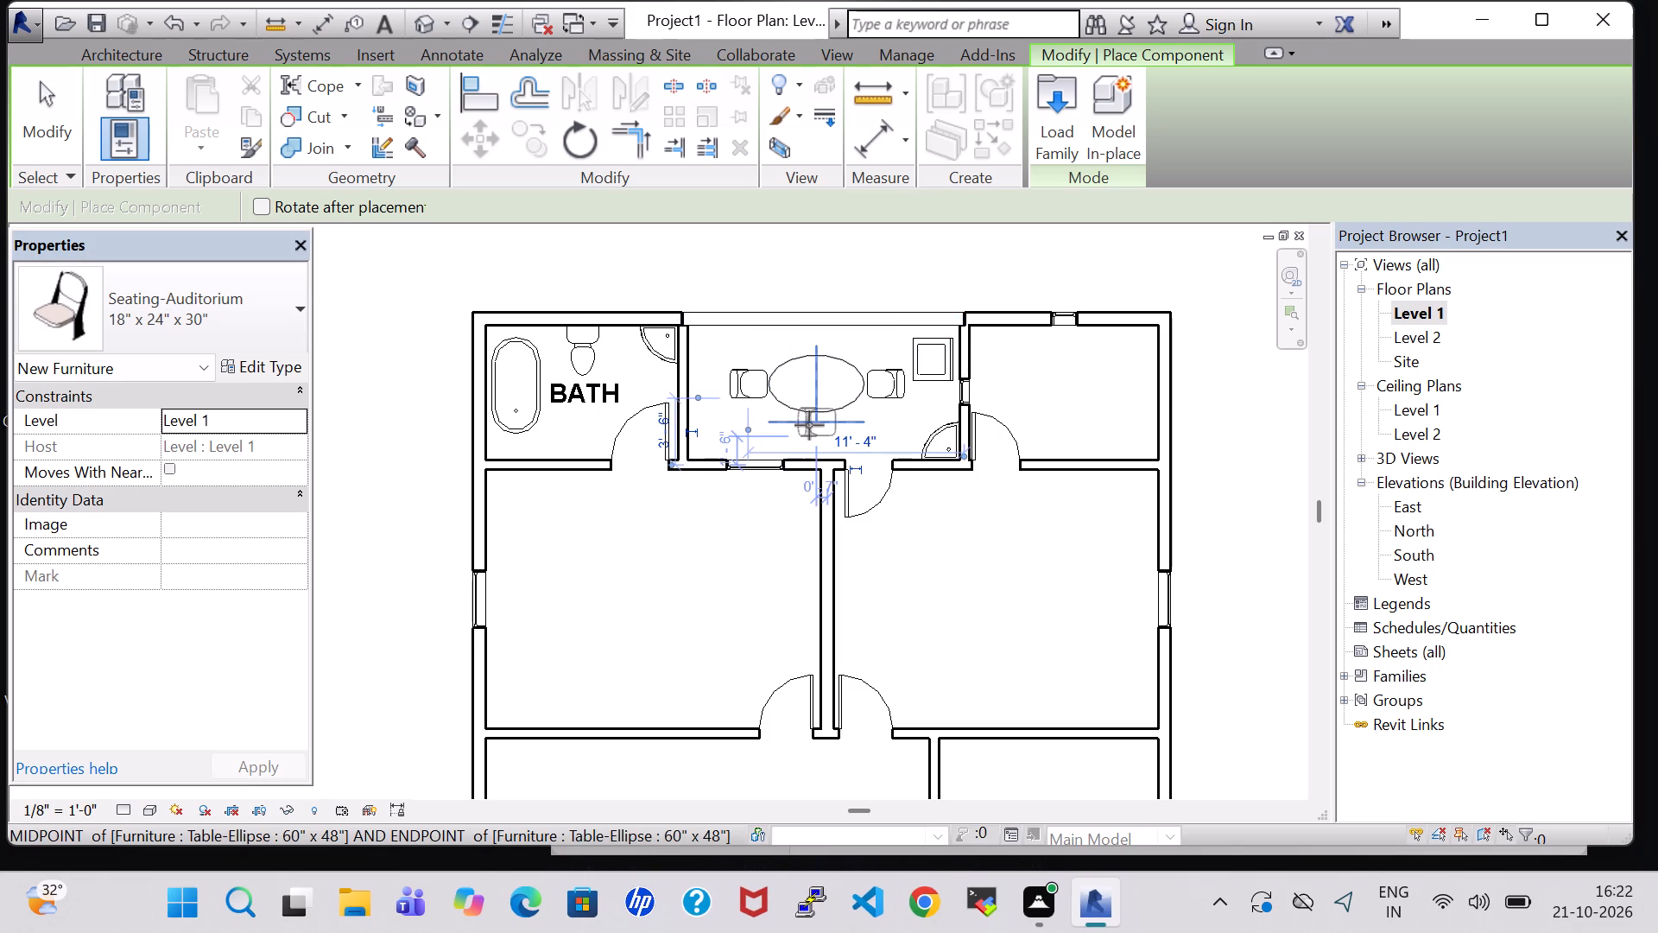
{"action": "key", "text": "Escape"}
{"action": "key", "text": "Escape"}
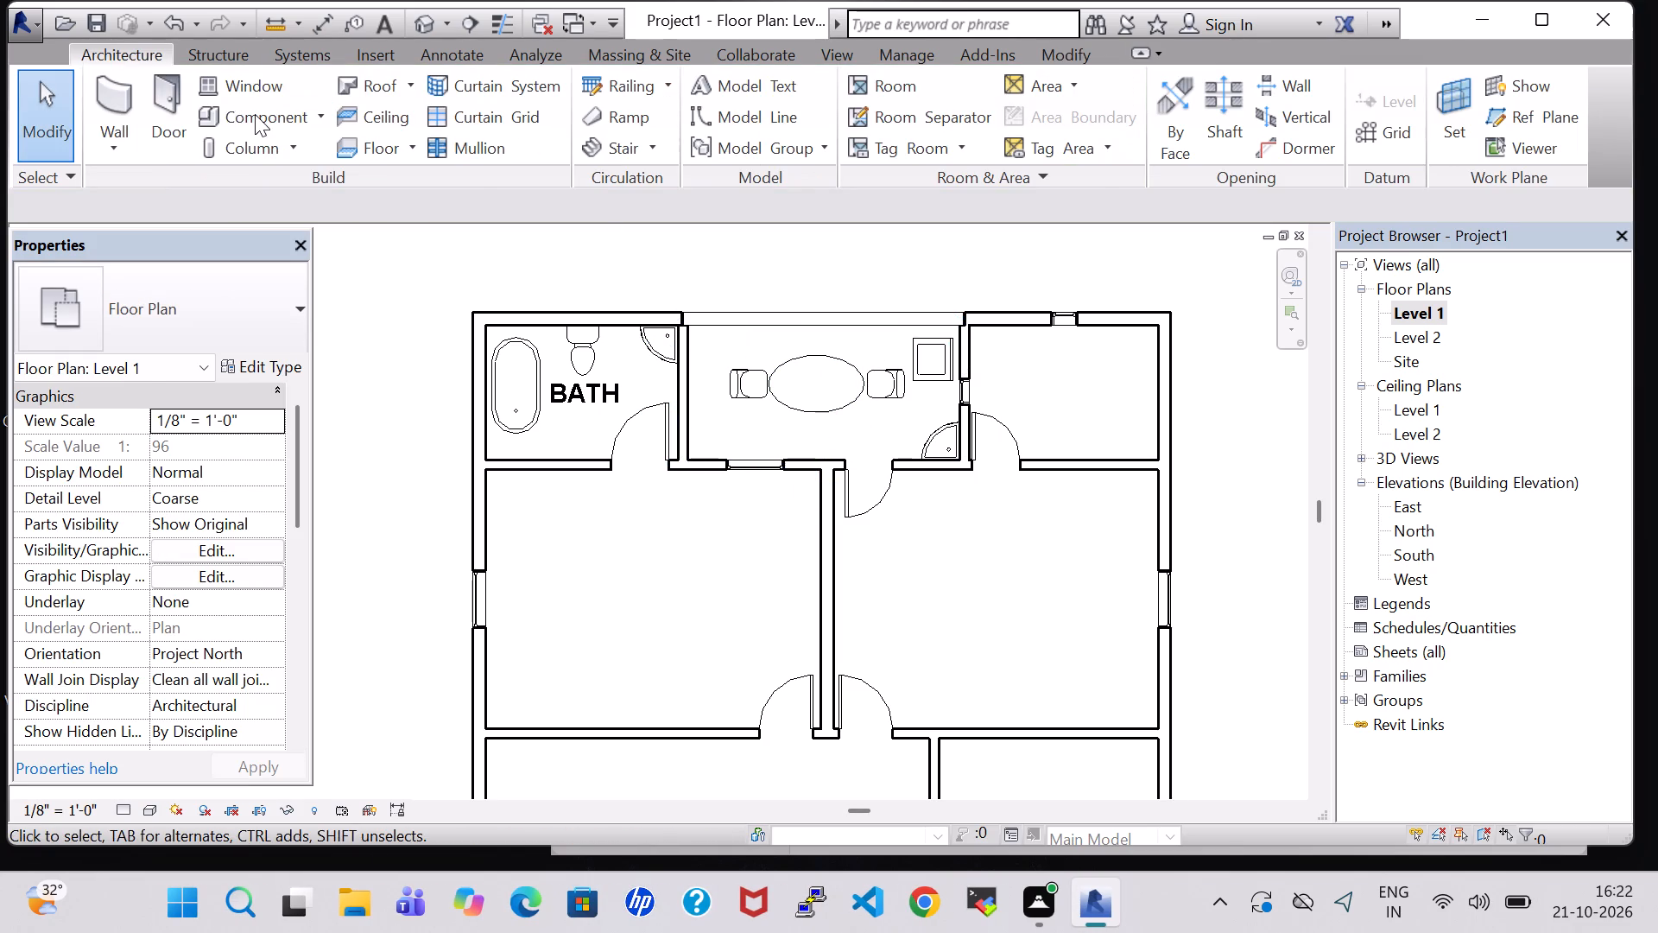
Load the RPC Plant - Tropical family from the US Imperial Planting library folder as a component.
{"action": "left_click", "coordinate": [255, 114]}
{"action": "left_click", "coordinate": [1033, 126]}
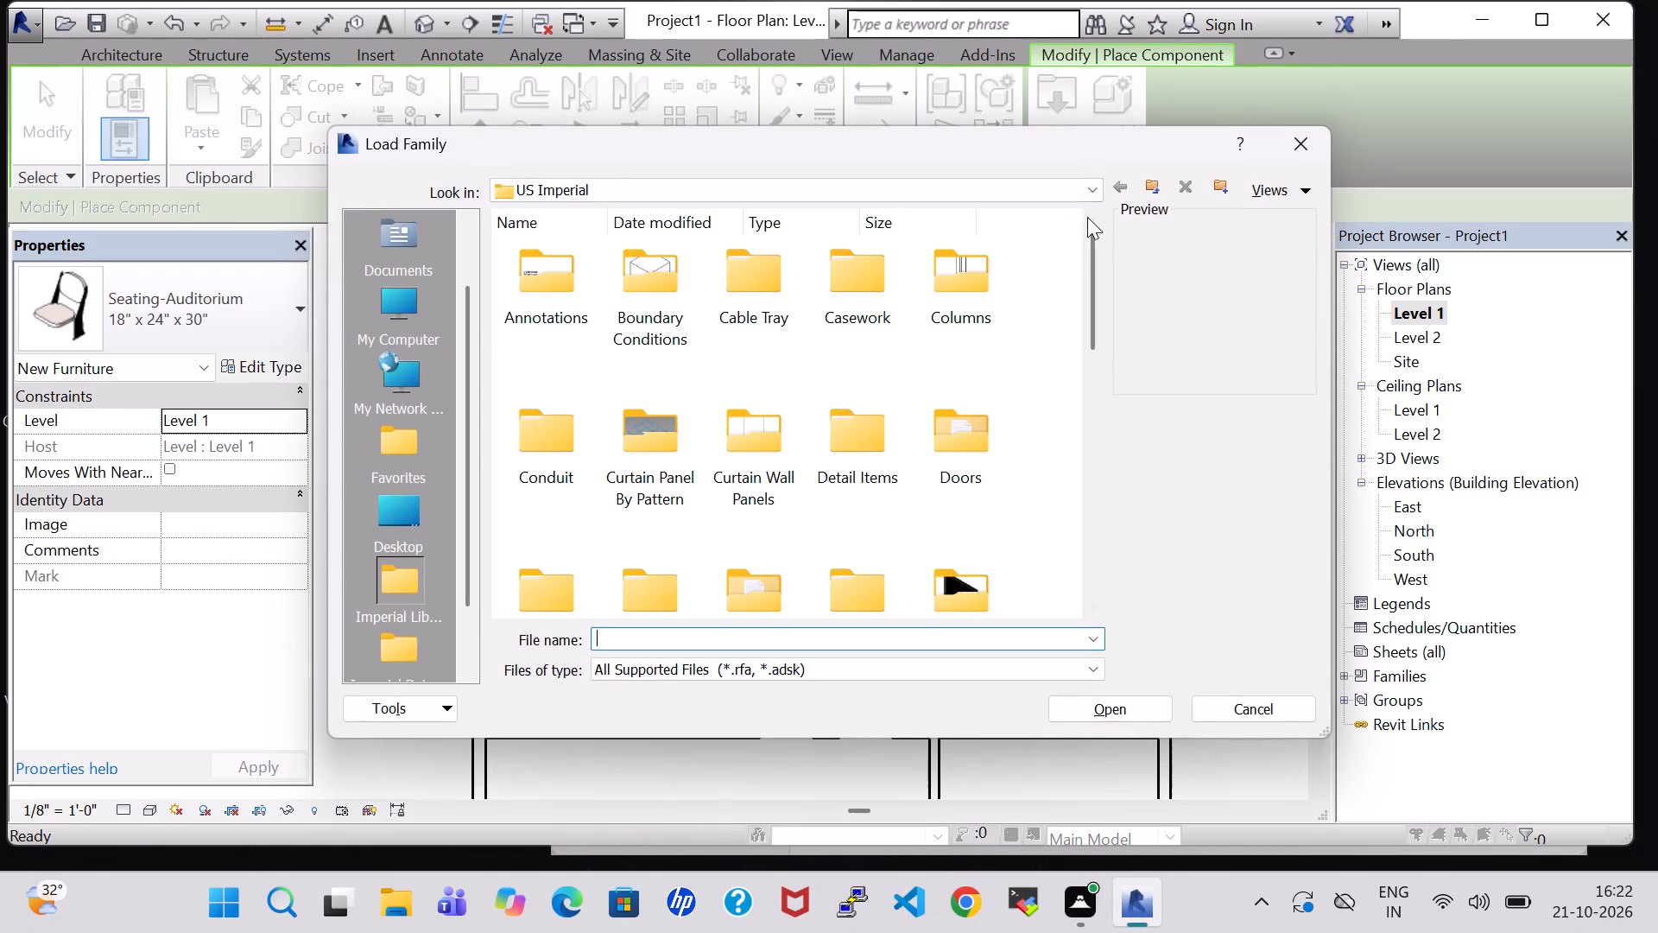
{"action": "left_click", "coordinate": [968, 564]}
{"action": "key", "text": "p"}
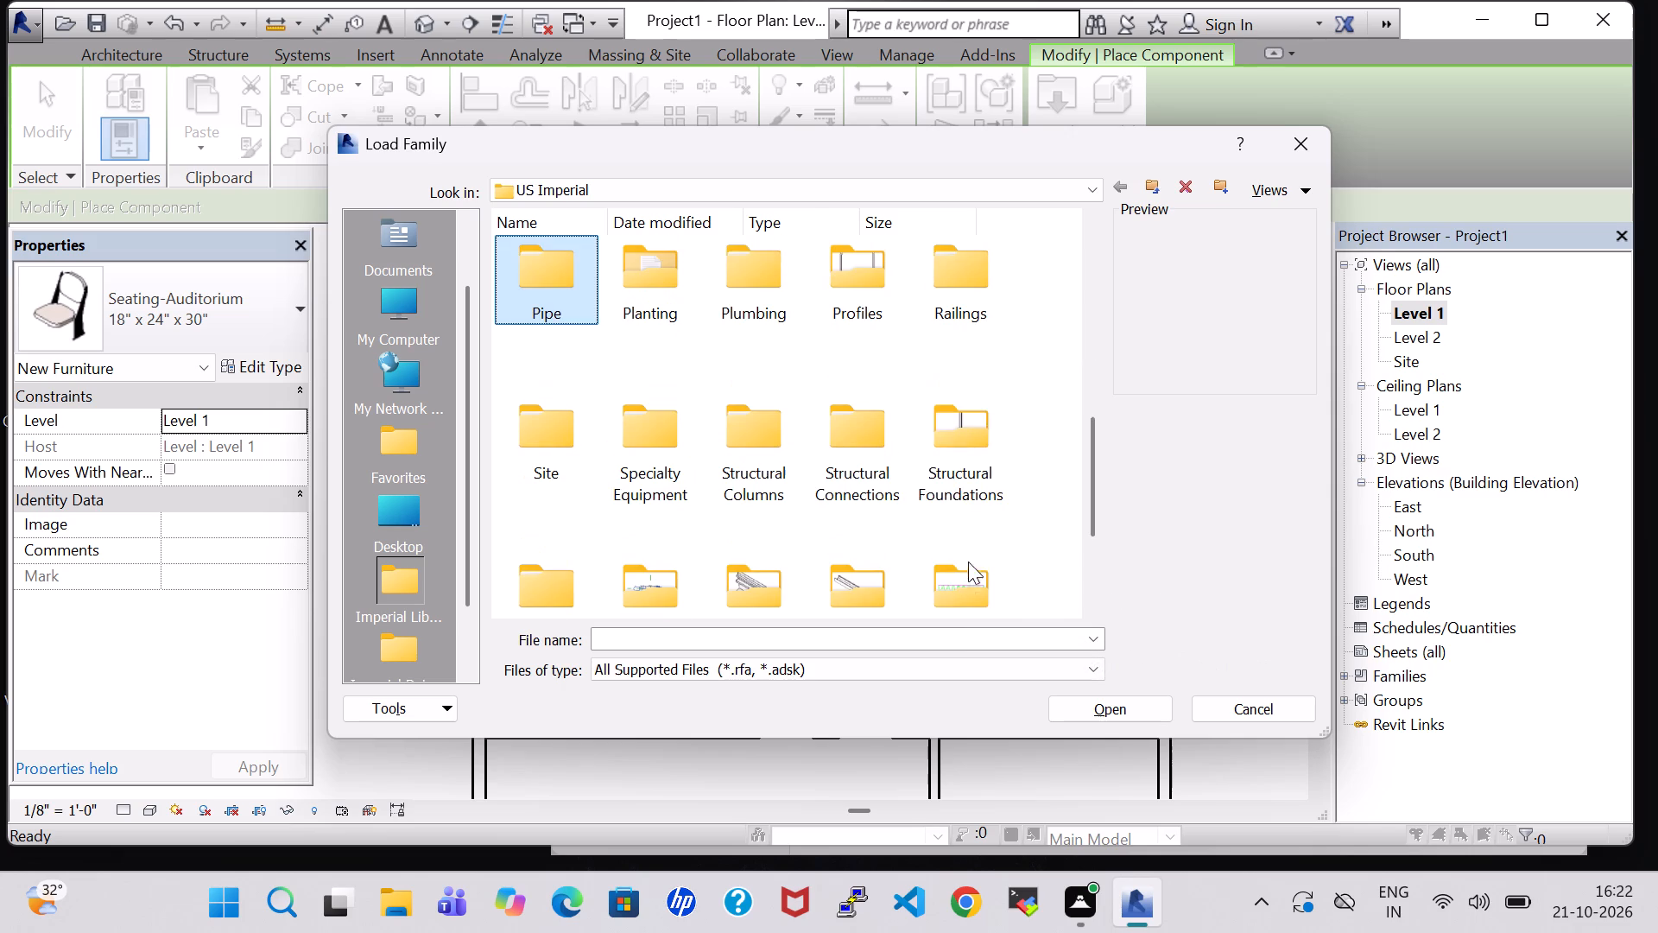
{"action": "double_click", "coordinate": [677, 268]}
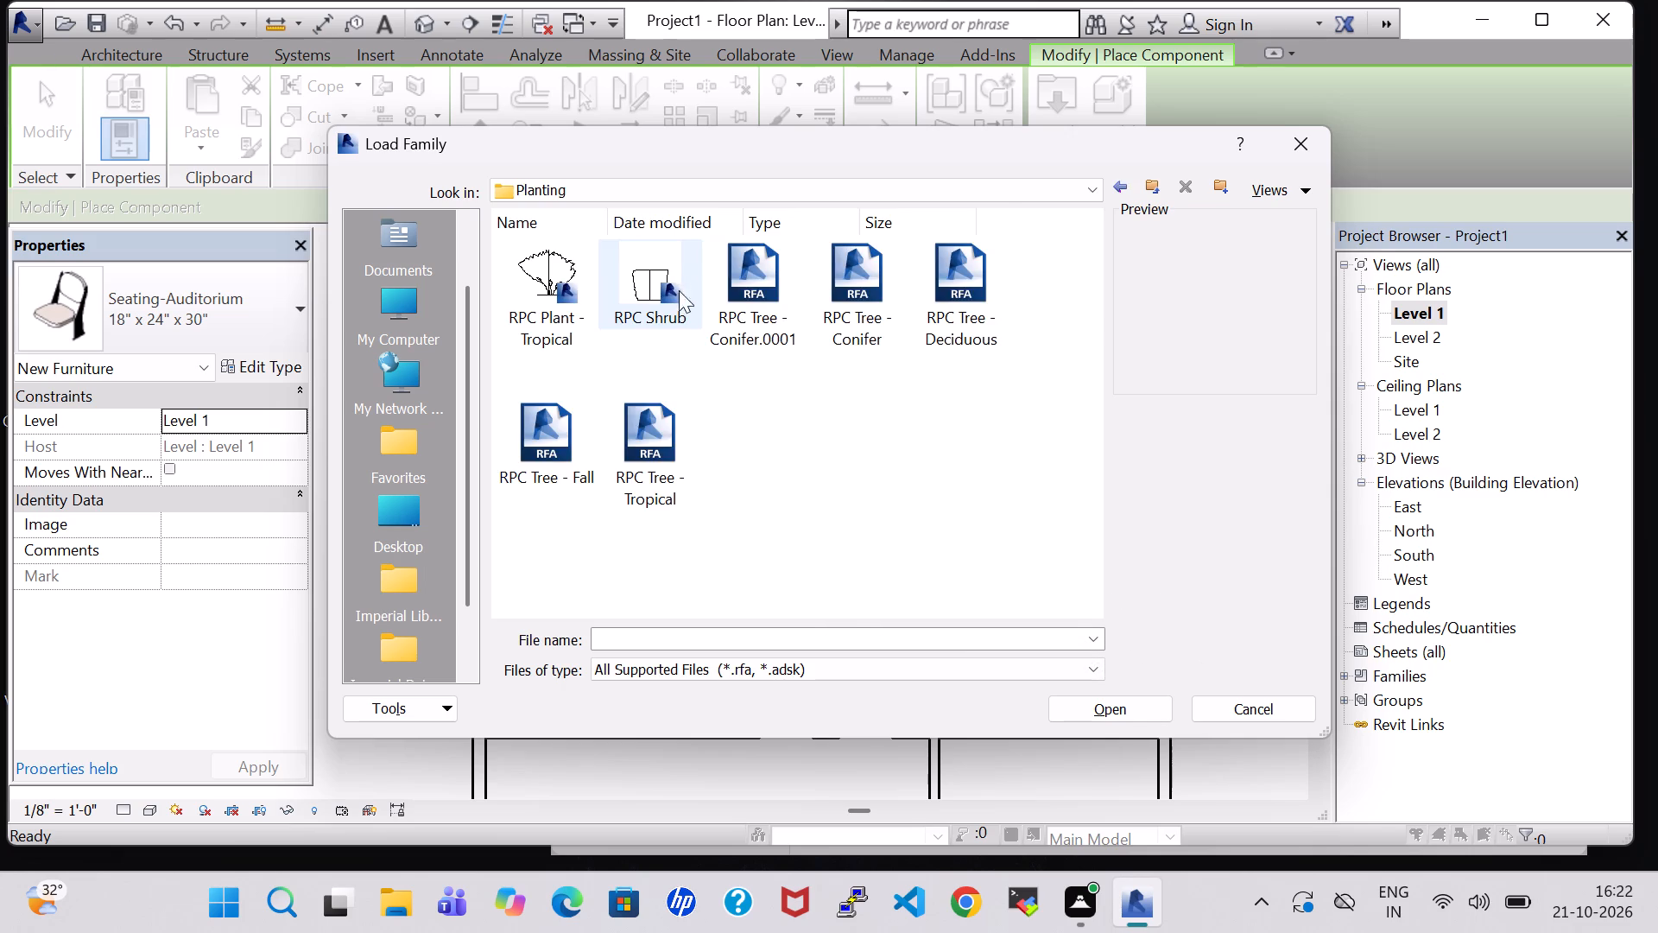
{"action": "left_click", "coordinate": [580, 278]}
{"action": "left_click", "coordinate": [1136, 699]}
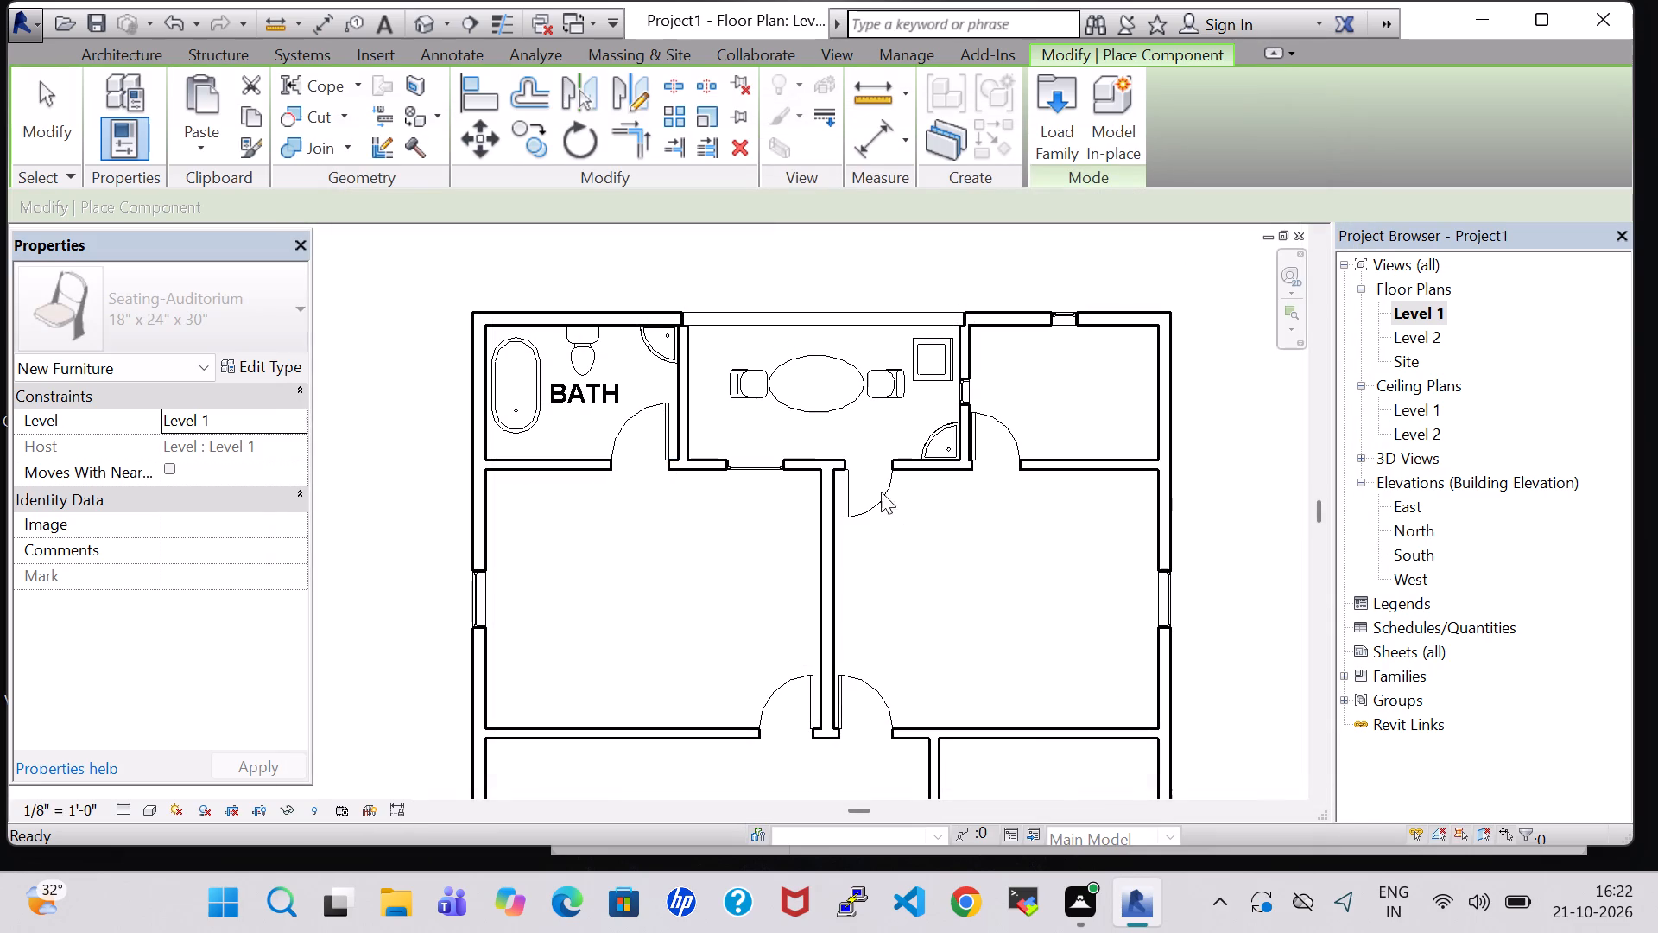
Place three Agave - 1.5' plants in the wash area: two along the bathroom-side wall and one beside the washer.
{"action": "scroll", "coordinate": [714, 352], "scroll_direction": "up", "scroll_amount": 3}
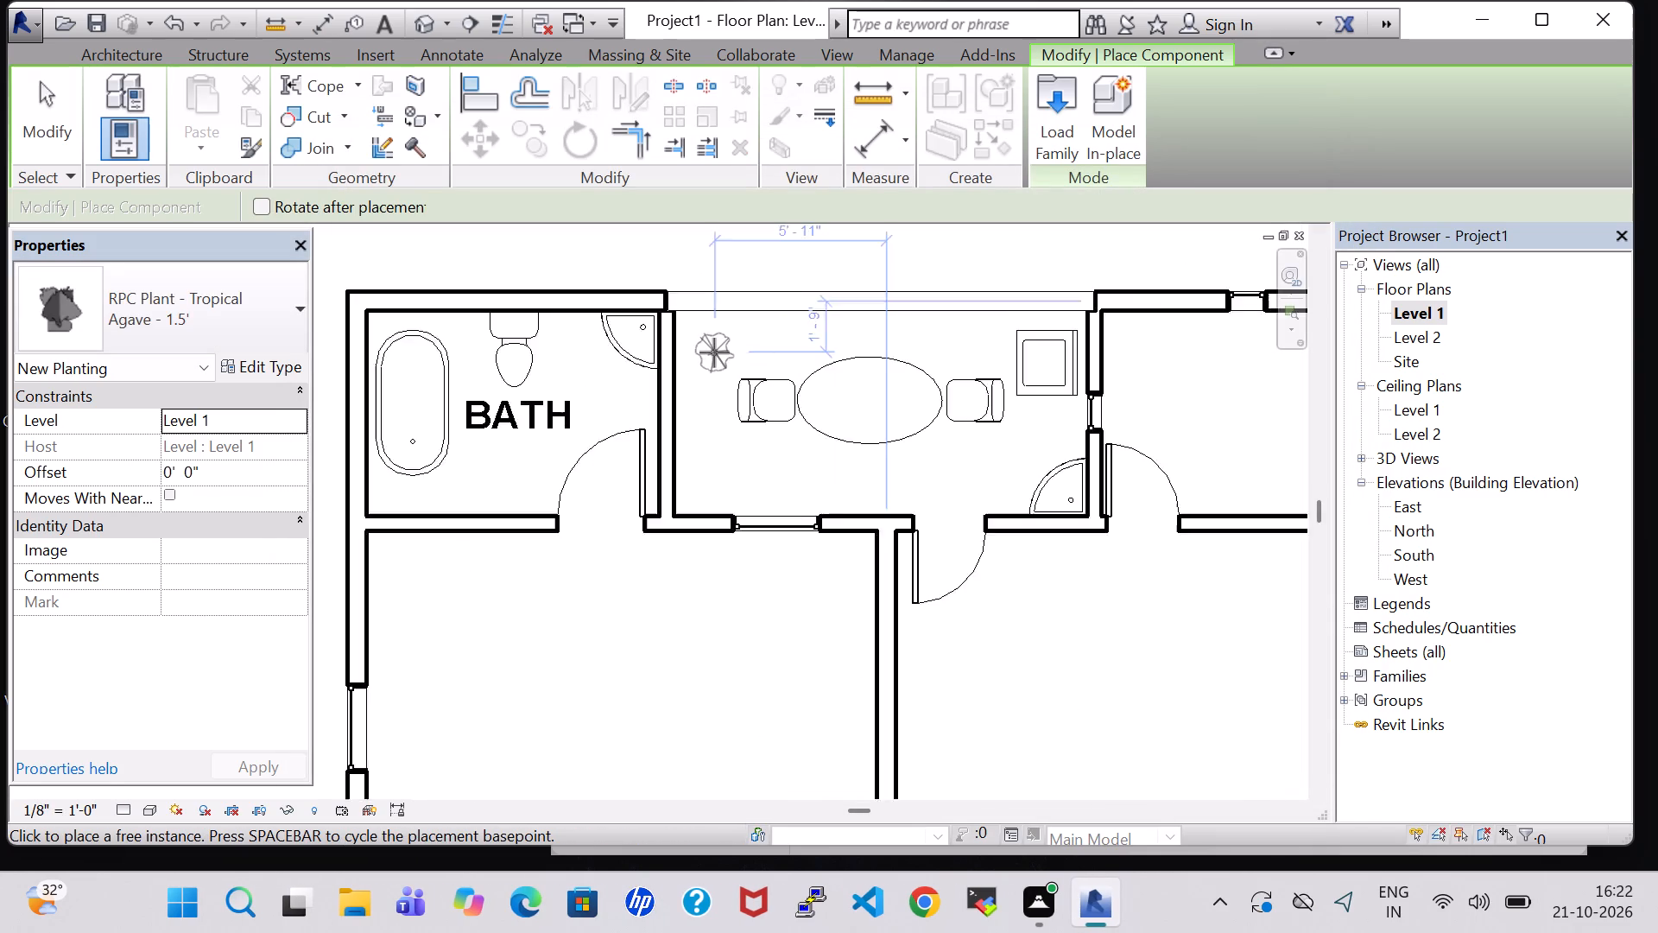
{"action": "scroll", "coordinate": [714, 352], "scroll_direction": "up", "scroll_amount": 5}
{"action": "left_click", "coordinate": [699, 340]}
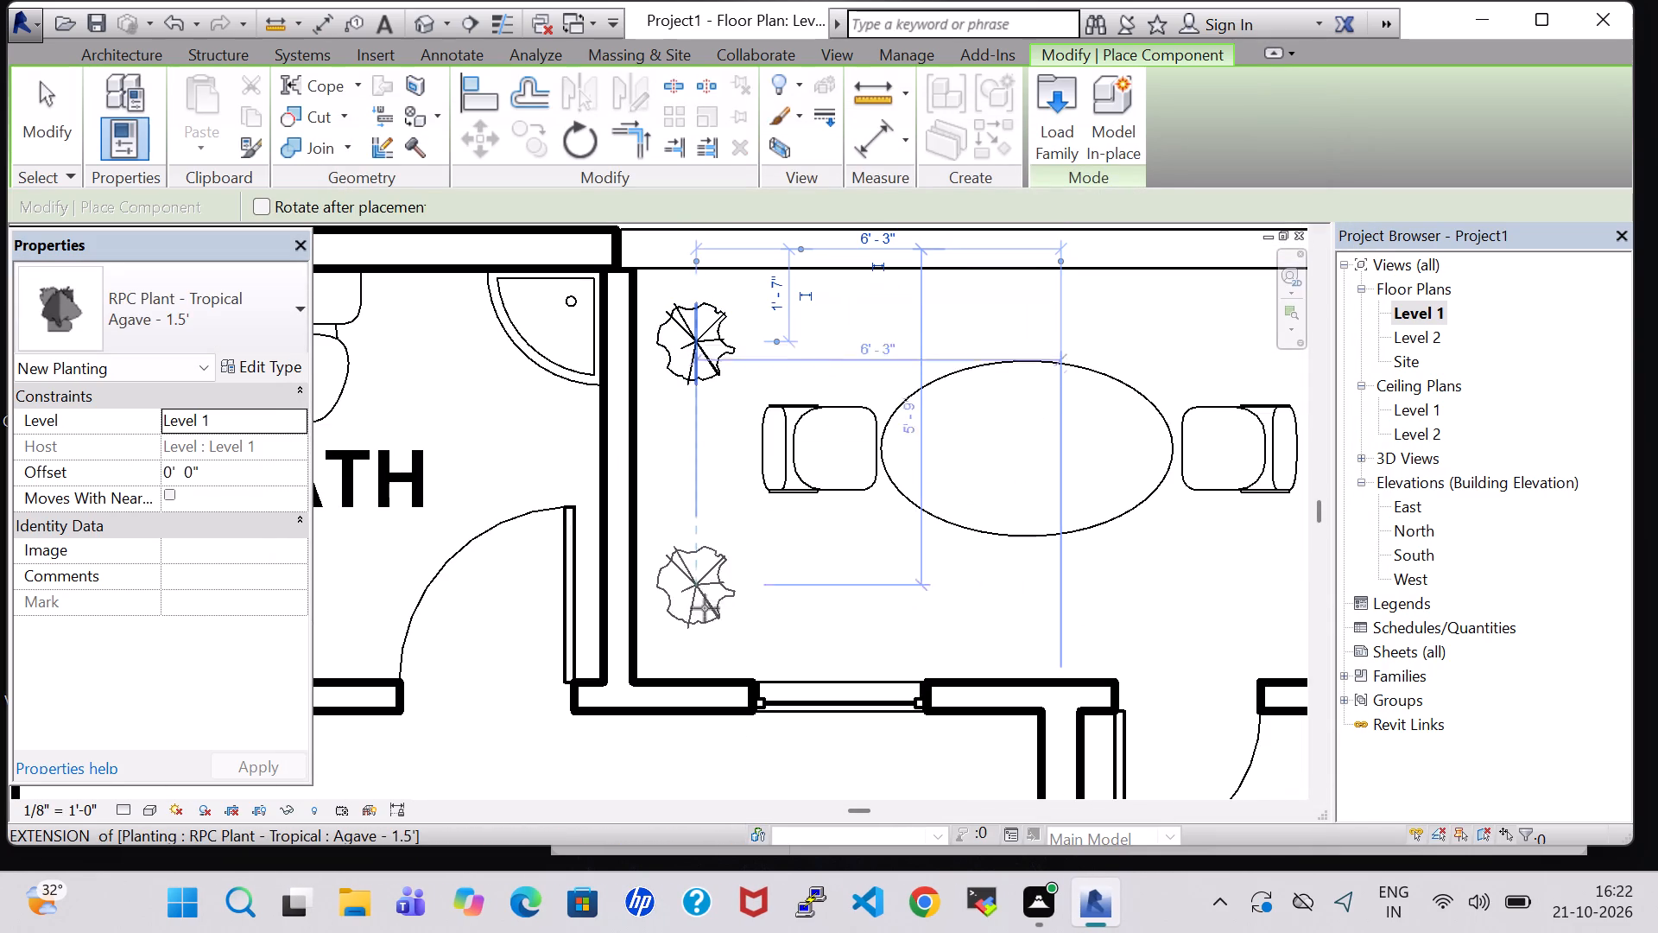
{"action": "left_click", "coordinate": [705, 626]}
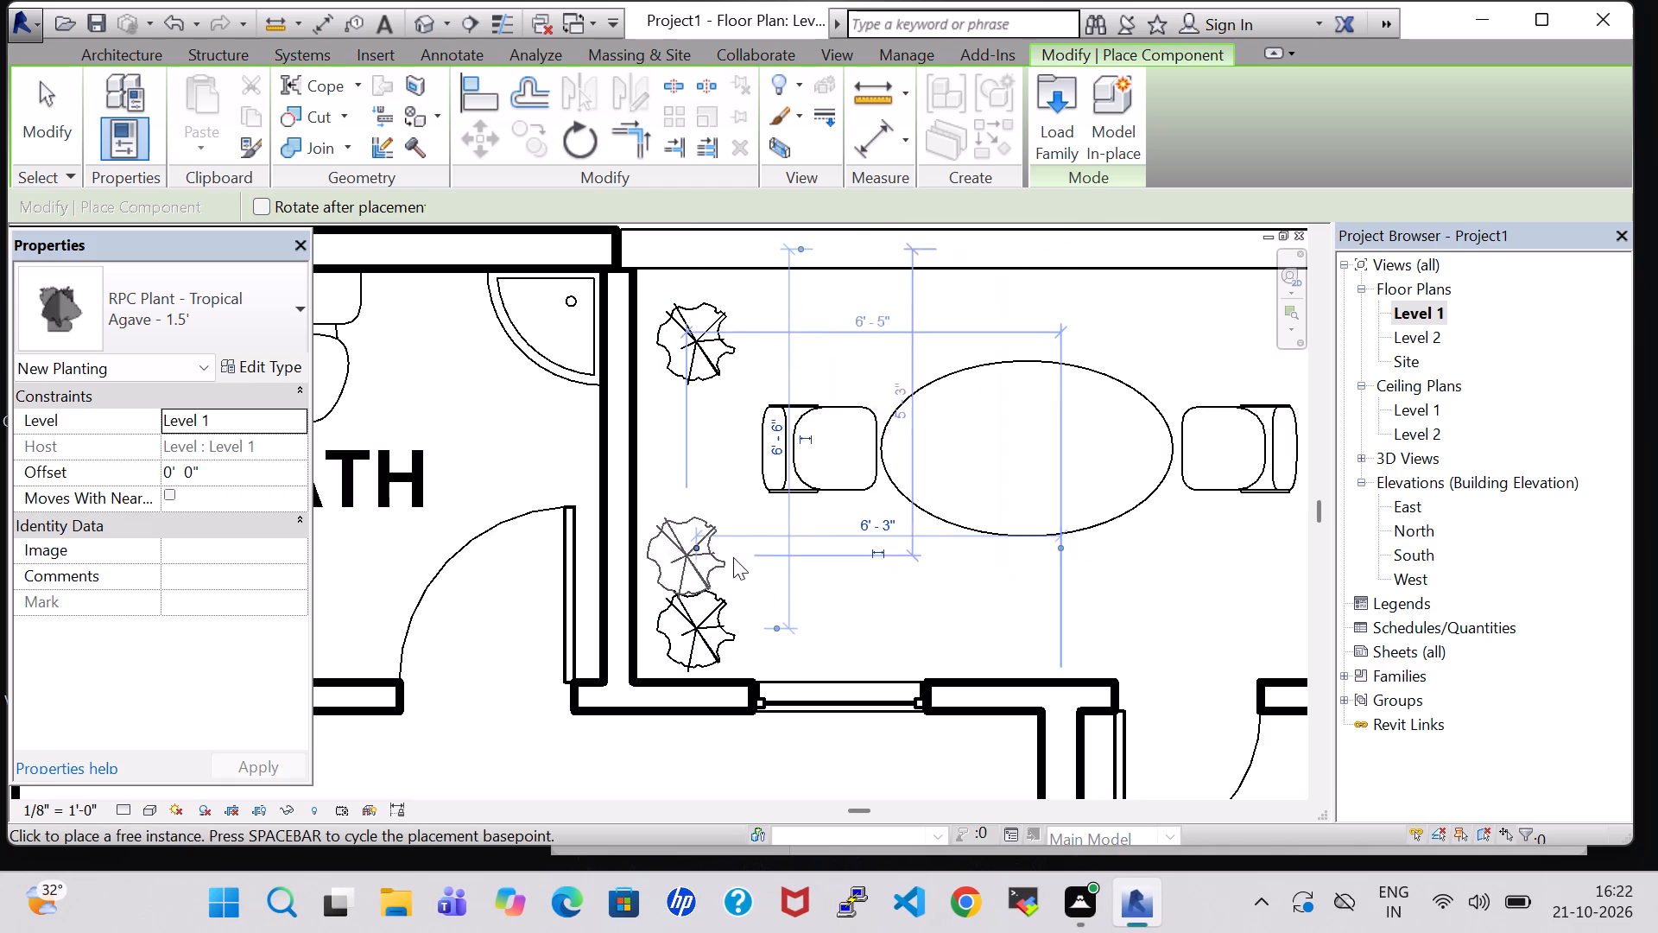
{"action": "middle_click", "coordinate": [798, 561]}
{"action": "middle_click_drag", "start_coordinate": [798, 561], "coordinate": [655, 562]}
{"action": "scroll", "coordinate": [597, 355], "scroll_direction": "up", "scroll_amount": 13}
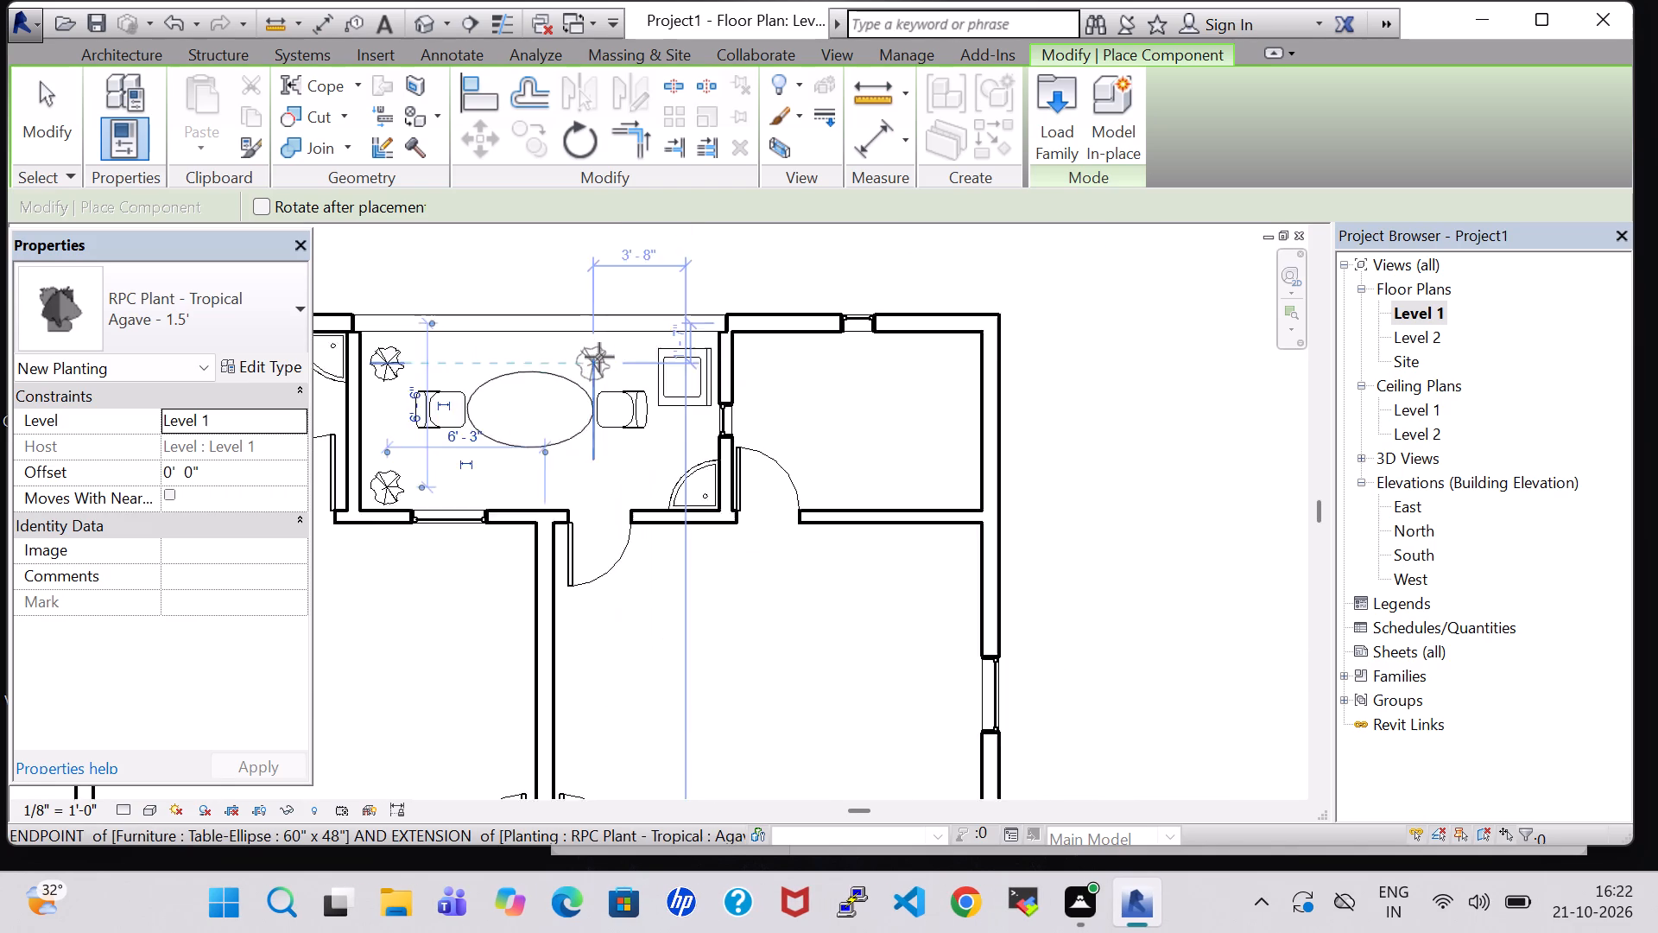
{"action": "scroll", "coordinate": [599, 357], "scroll_direction": "up", "scroll_amount": 4}
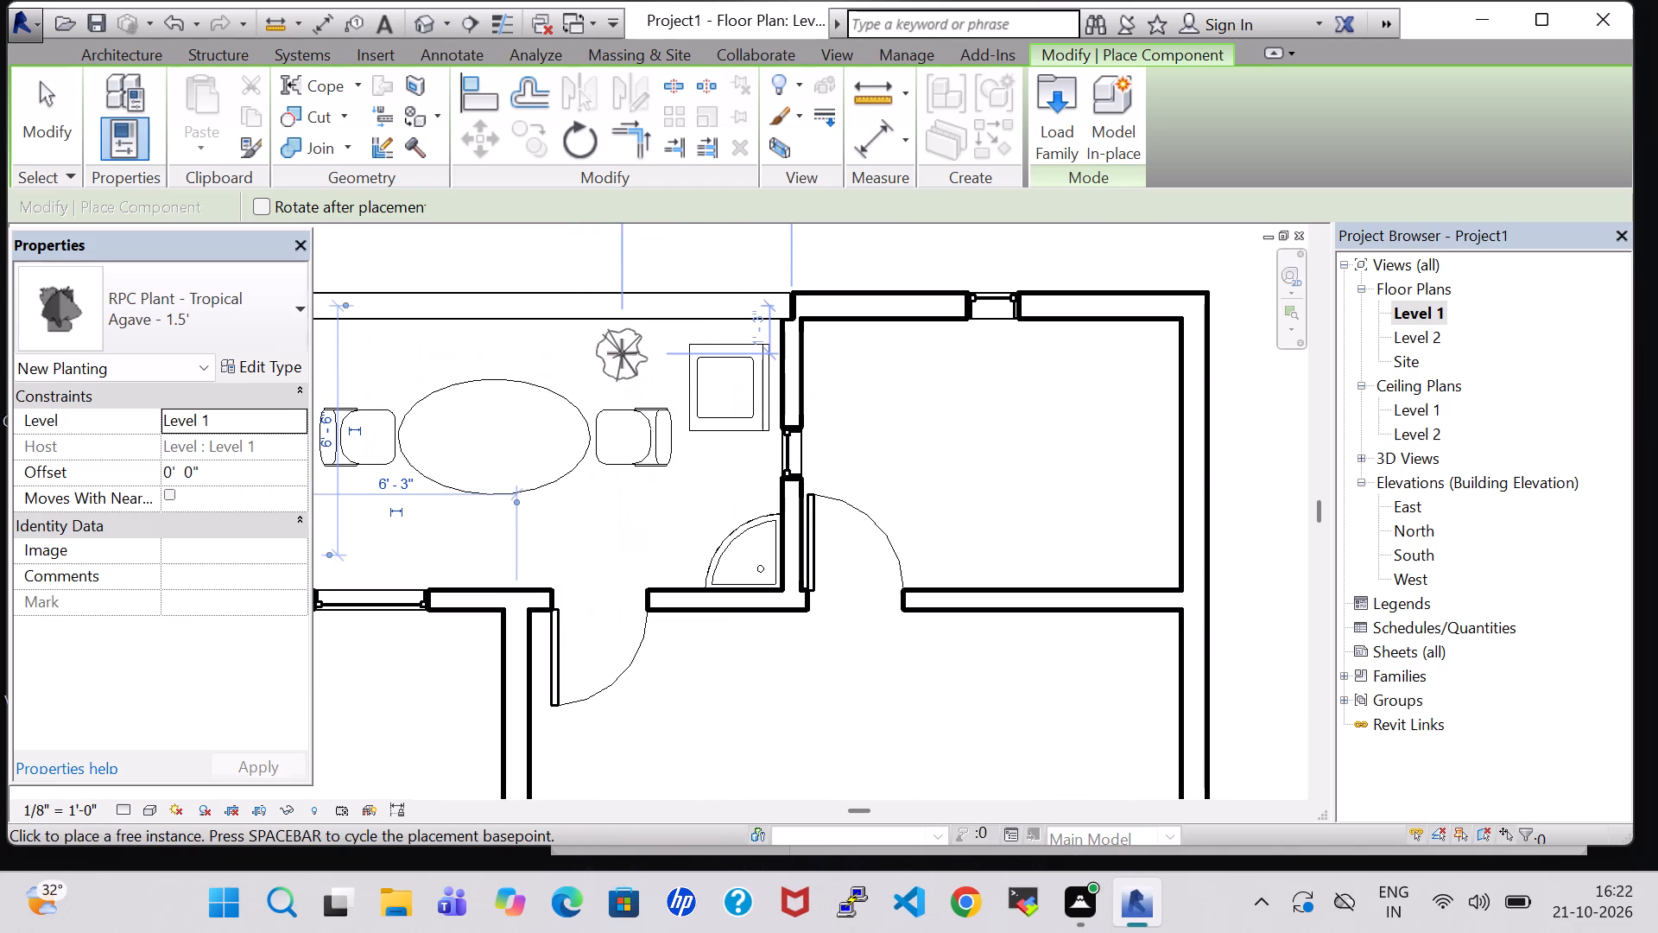
{"action": "left_click", "coordinate": [622, 353]}
{"action": "key", "text": "Escape"}
{"action": "key", "text": "Escape"}
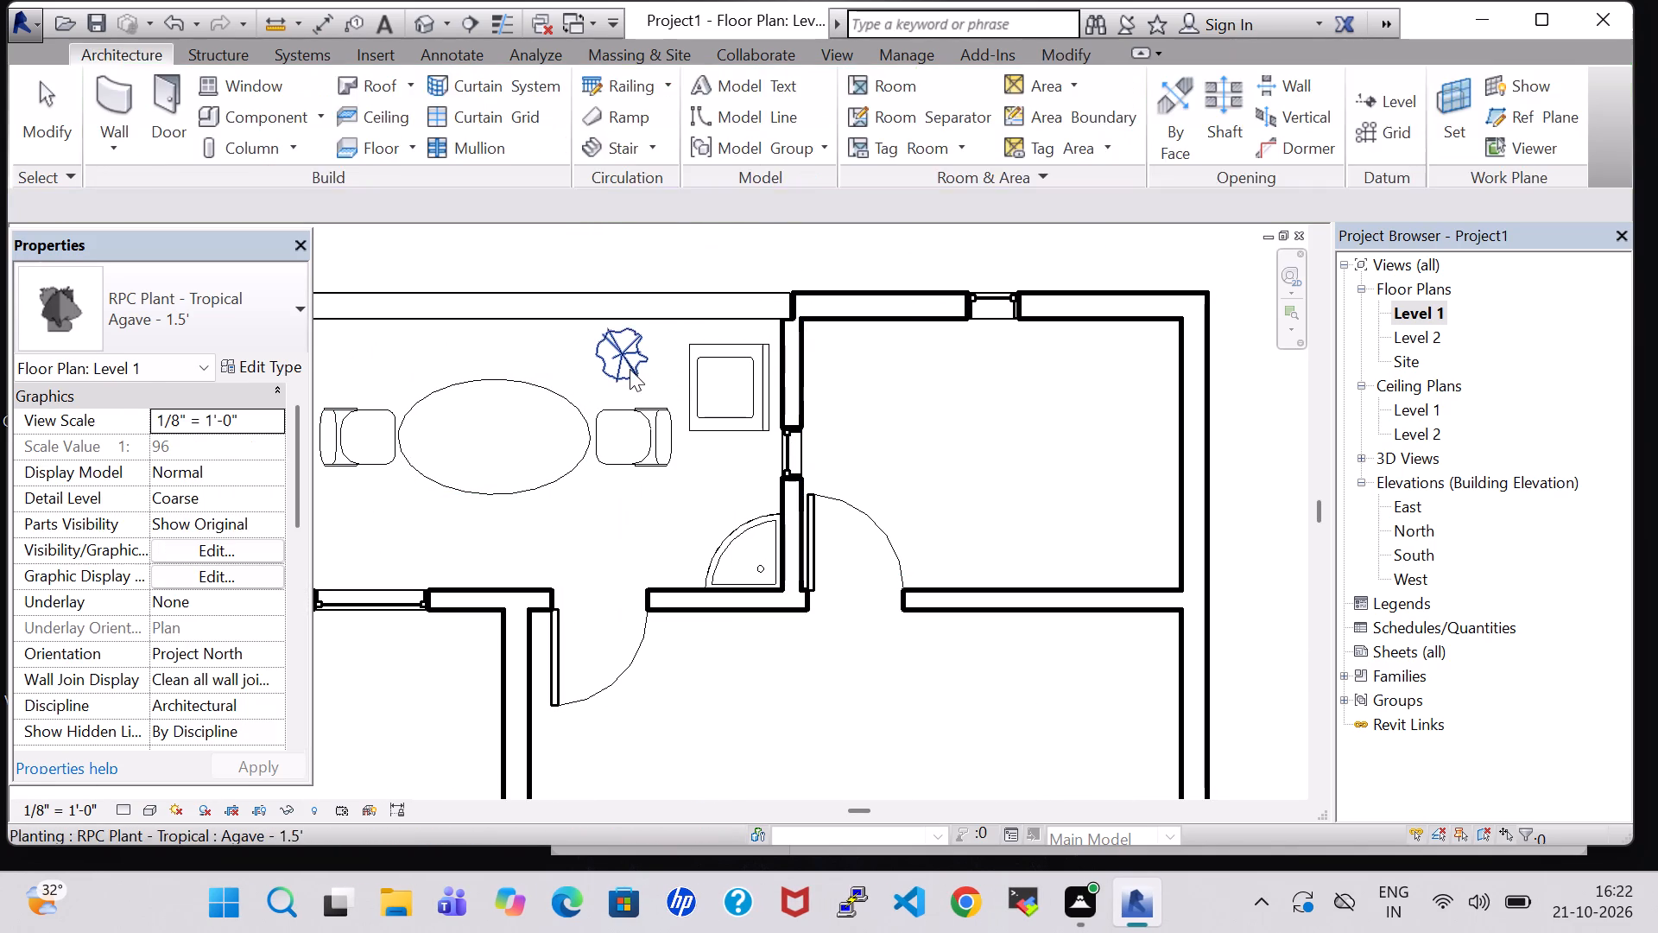
Change the plant beside the washer to Crane Lily - 3' and nudge it slightly south.
{"action": "left_click", "coordinate": [628, 367]}
{"action": "left_click", "coordinate": [151, 308]}
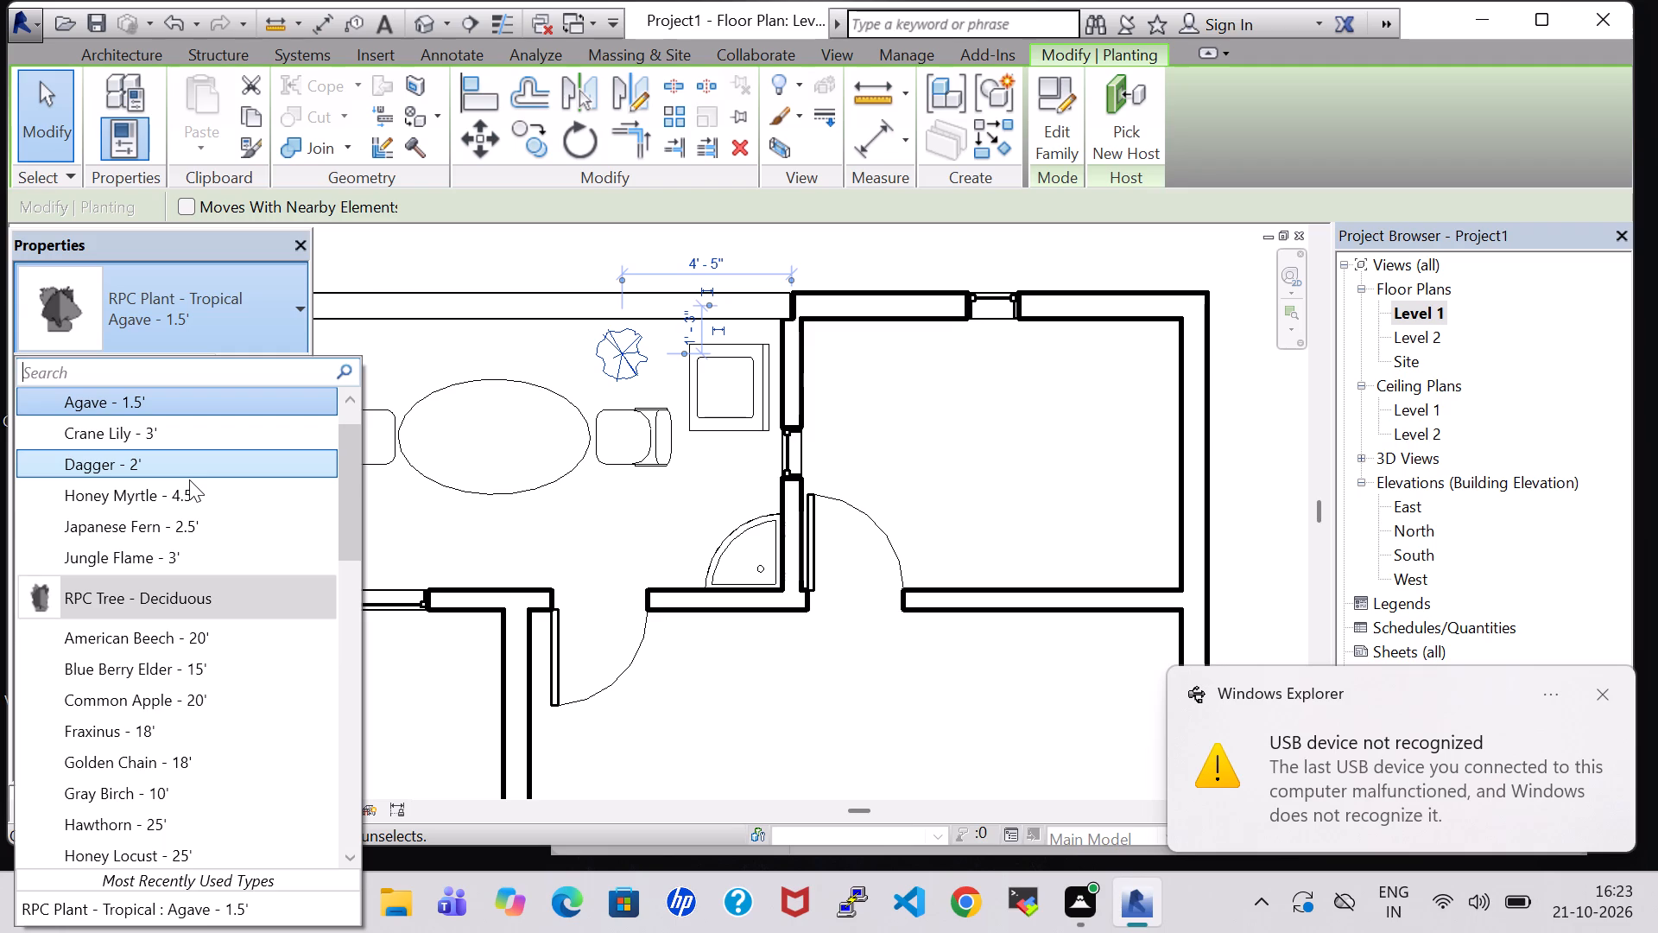
{"action": "left_click", "coordinate": [1601, 698]}
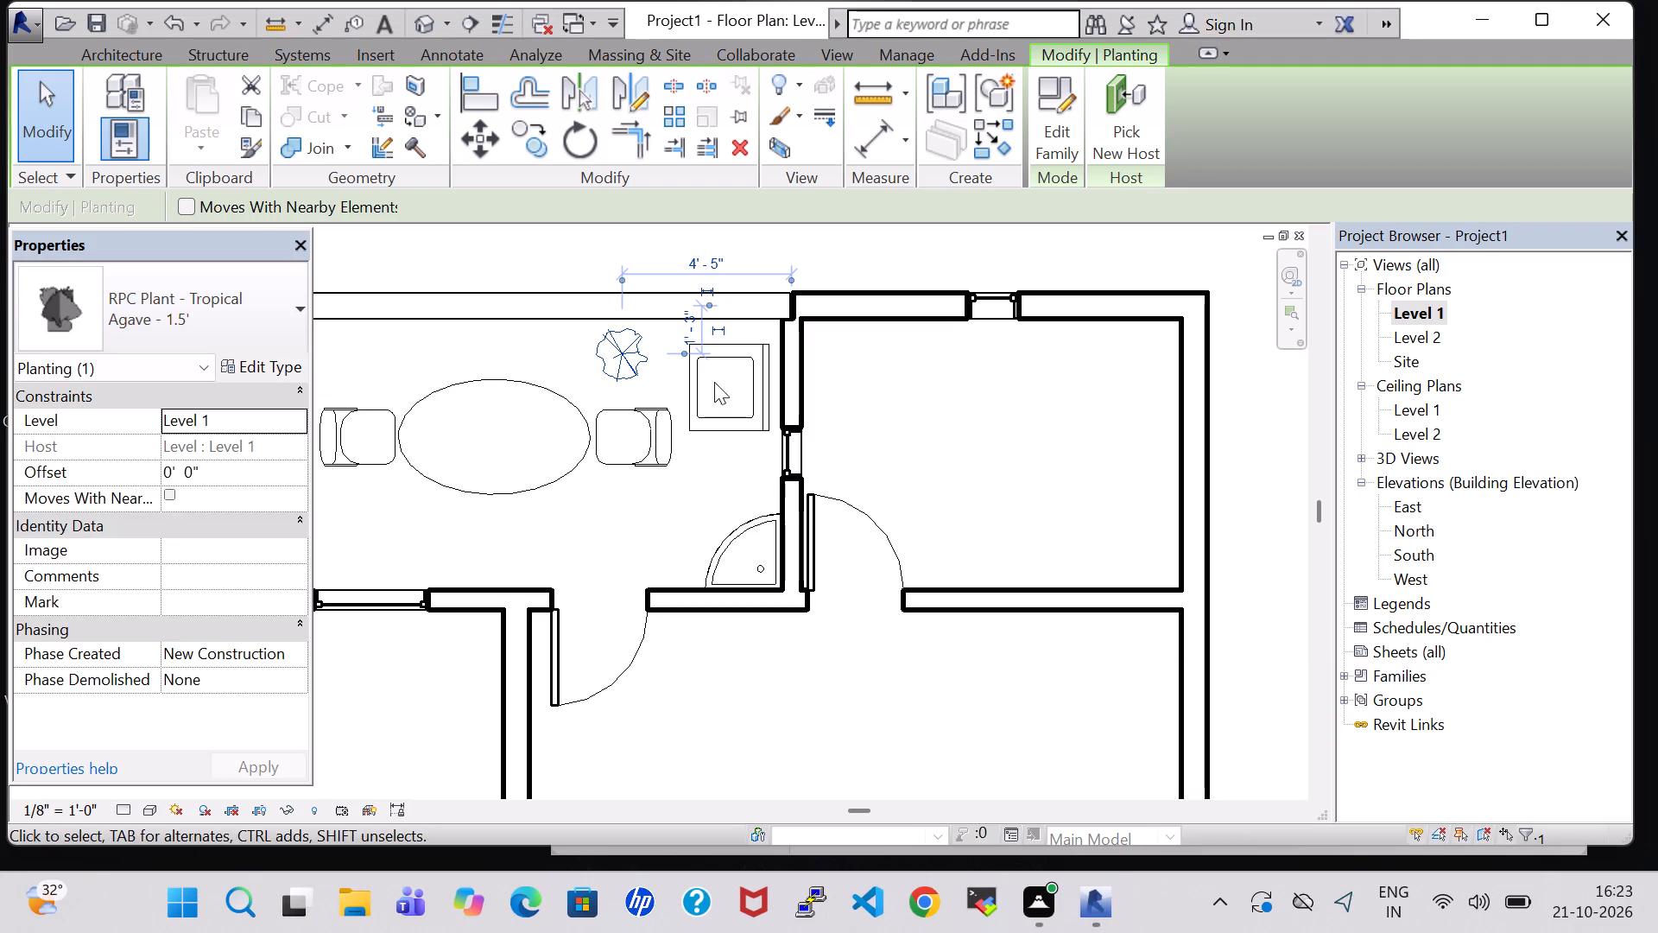
{"action": "left_click", "coordinate": [632, 375]}
{"action": "left_click", "coordinate": [198, 300]}
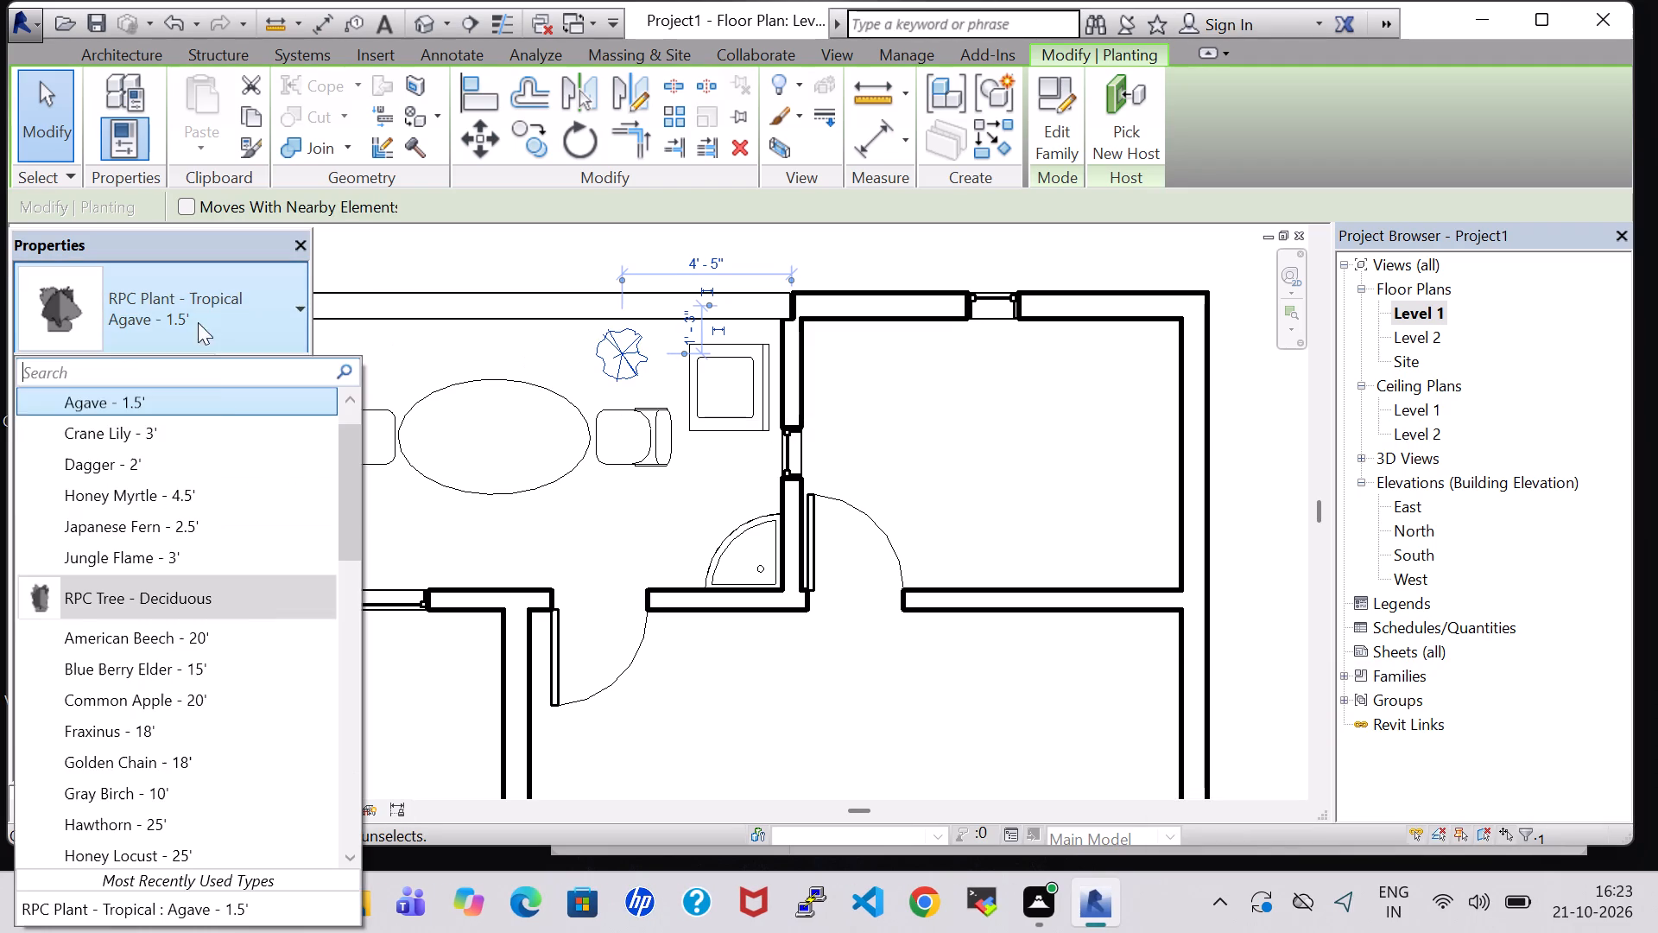
{"action": "left_click", "coordinate": [190, 441]}
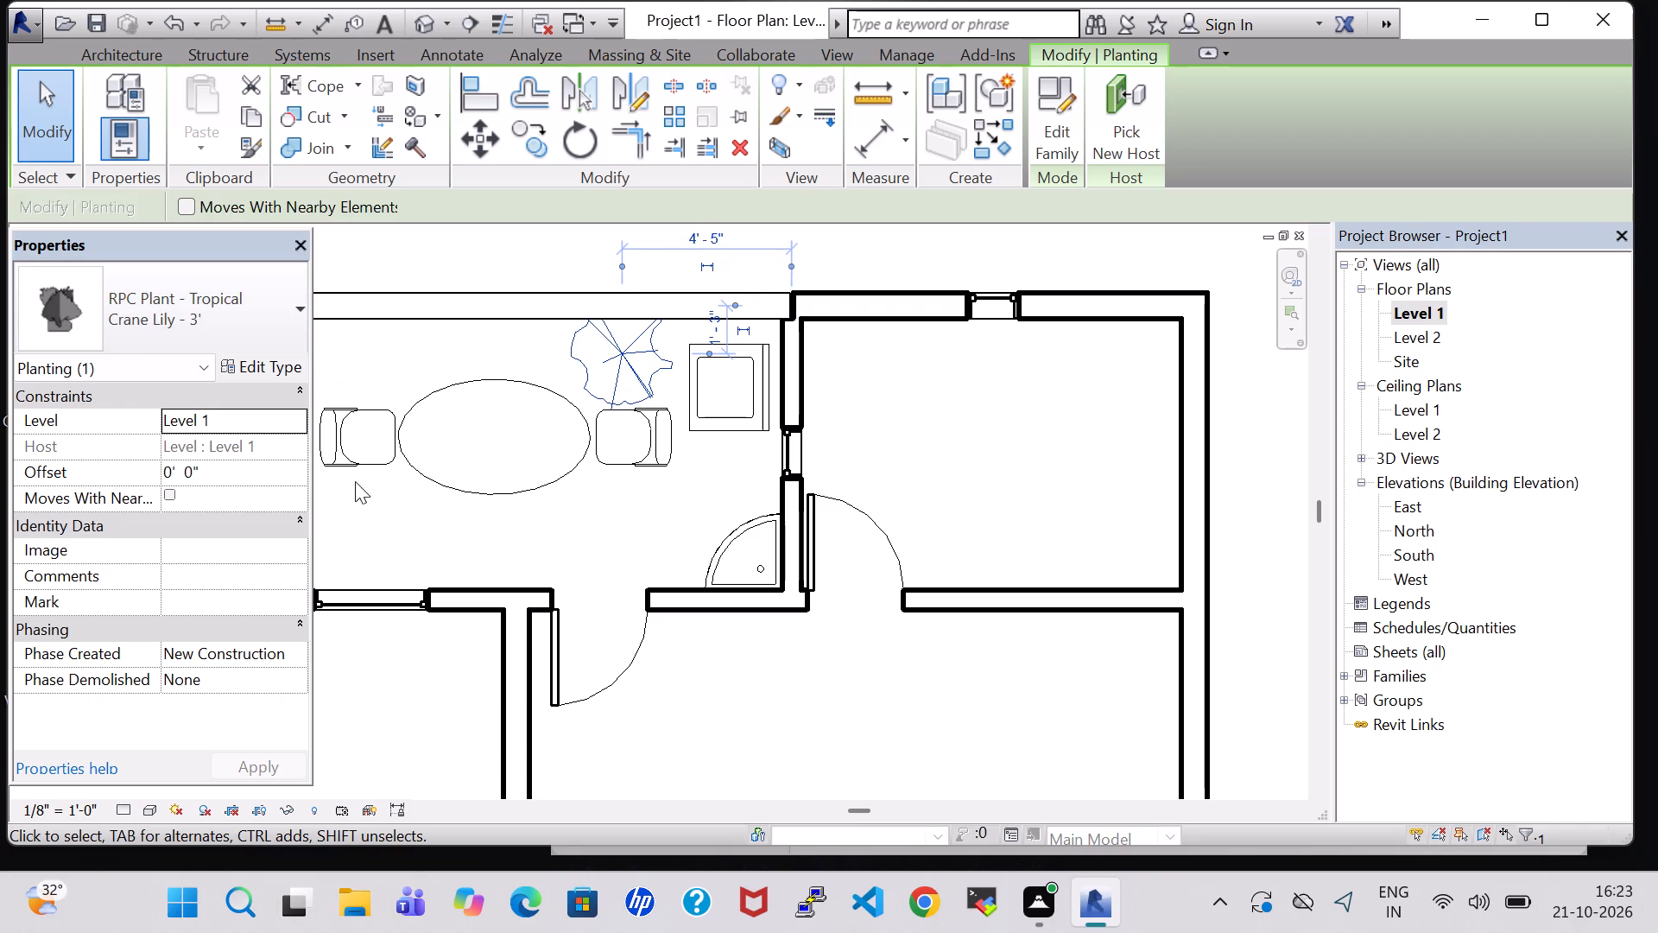
{"action": "key", "text": "Down"}
{"action": "key", "text": "Down"}
{"action": "key", "text": "Down"}
{"action": "key", "text": "Down"}
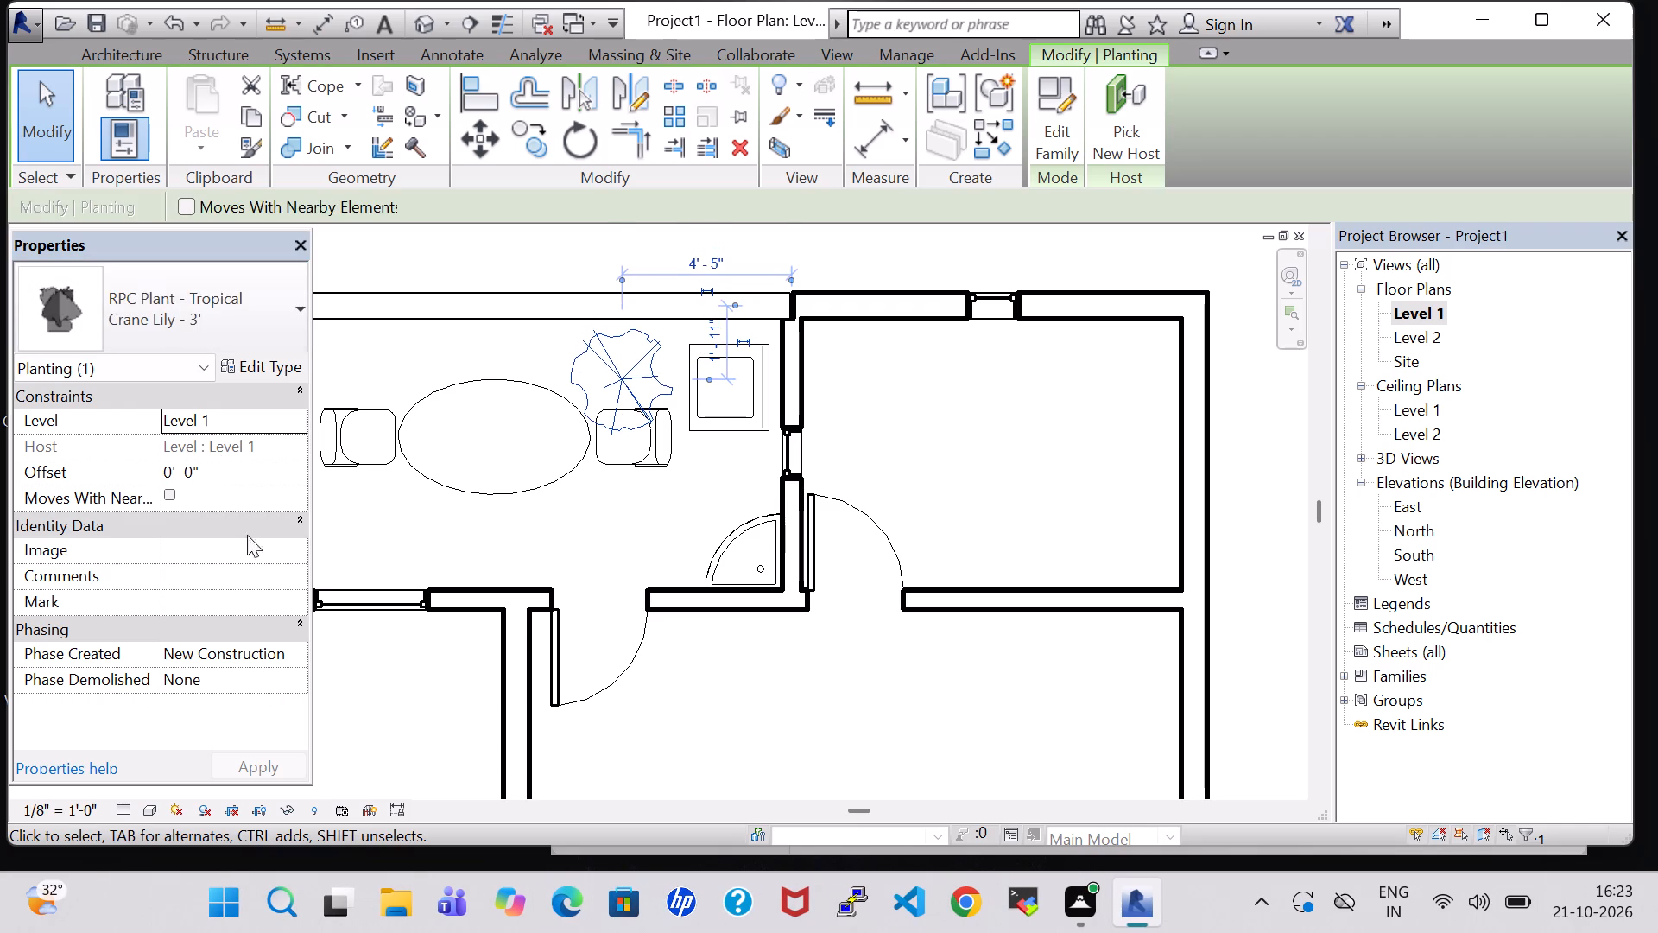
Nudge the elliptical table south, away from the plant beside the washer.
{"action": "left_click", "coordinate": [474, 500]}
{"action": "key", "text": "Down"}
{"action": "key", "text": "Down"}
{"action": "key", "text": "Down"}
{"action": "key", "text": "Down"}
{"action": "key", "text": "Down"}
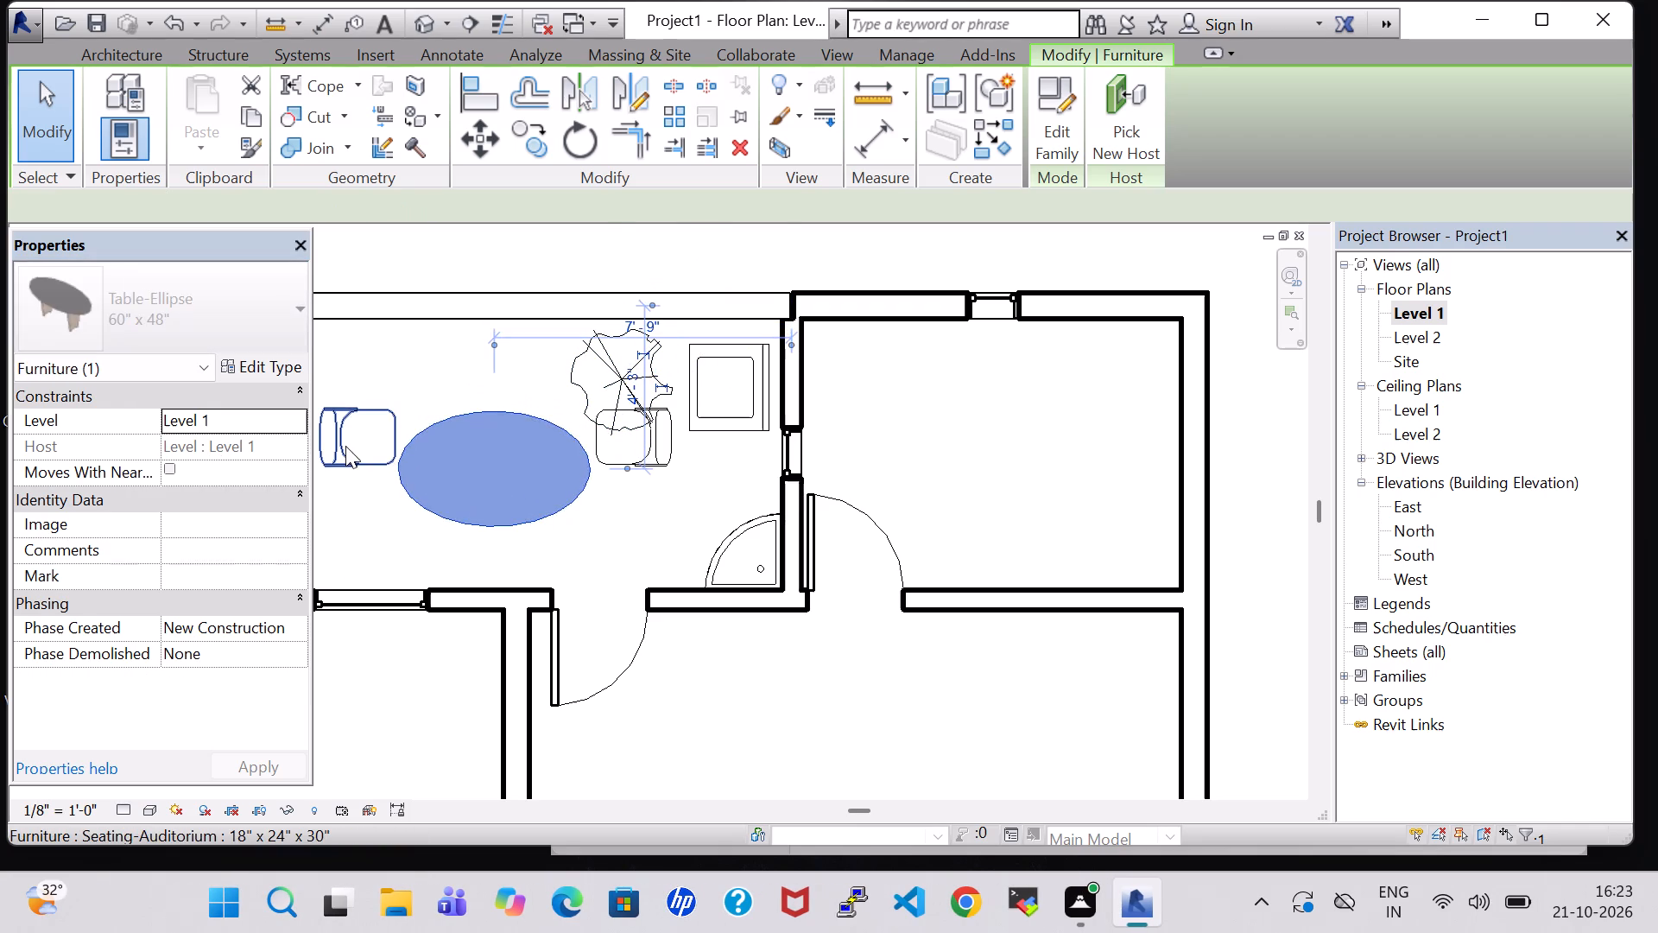
Nudge both auditorium chairs south so they line up with the long ends of the elliptical table.
{"action": "left_click", "coordinate": [350, 447]}
{"action": "key", "text": "Down"}
{"action": "key", "text": "Down"}
{"action": "key", "text": "Down"}
{"action": "key", "text": "Down"}
{"action": "key", "text": "Down"}
{"action": "key", "text": "Down"}
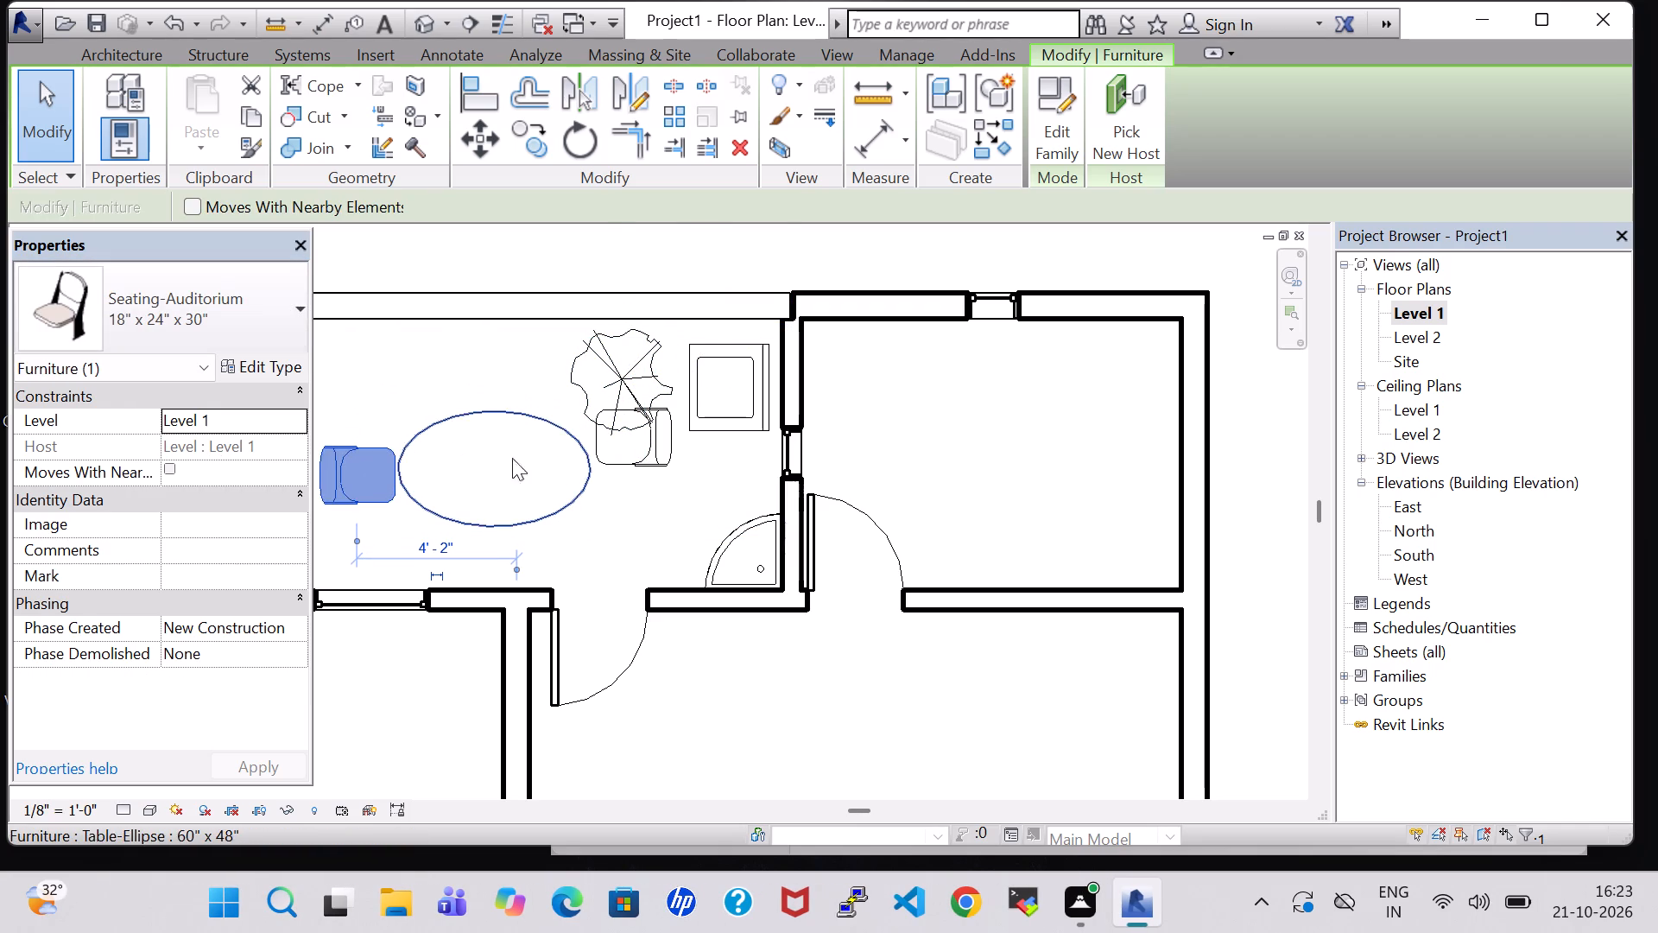
{"action": "left_click", "coordinate": [613, 467]}
{"action": "key", "text": "Down"}
{"action": "key", "text": "Down"}
{"action": "key", "text": "Down"}
{"action": "key", "text": "Down"}
{"action": "key", "text": "Down"}
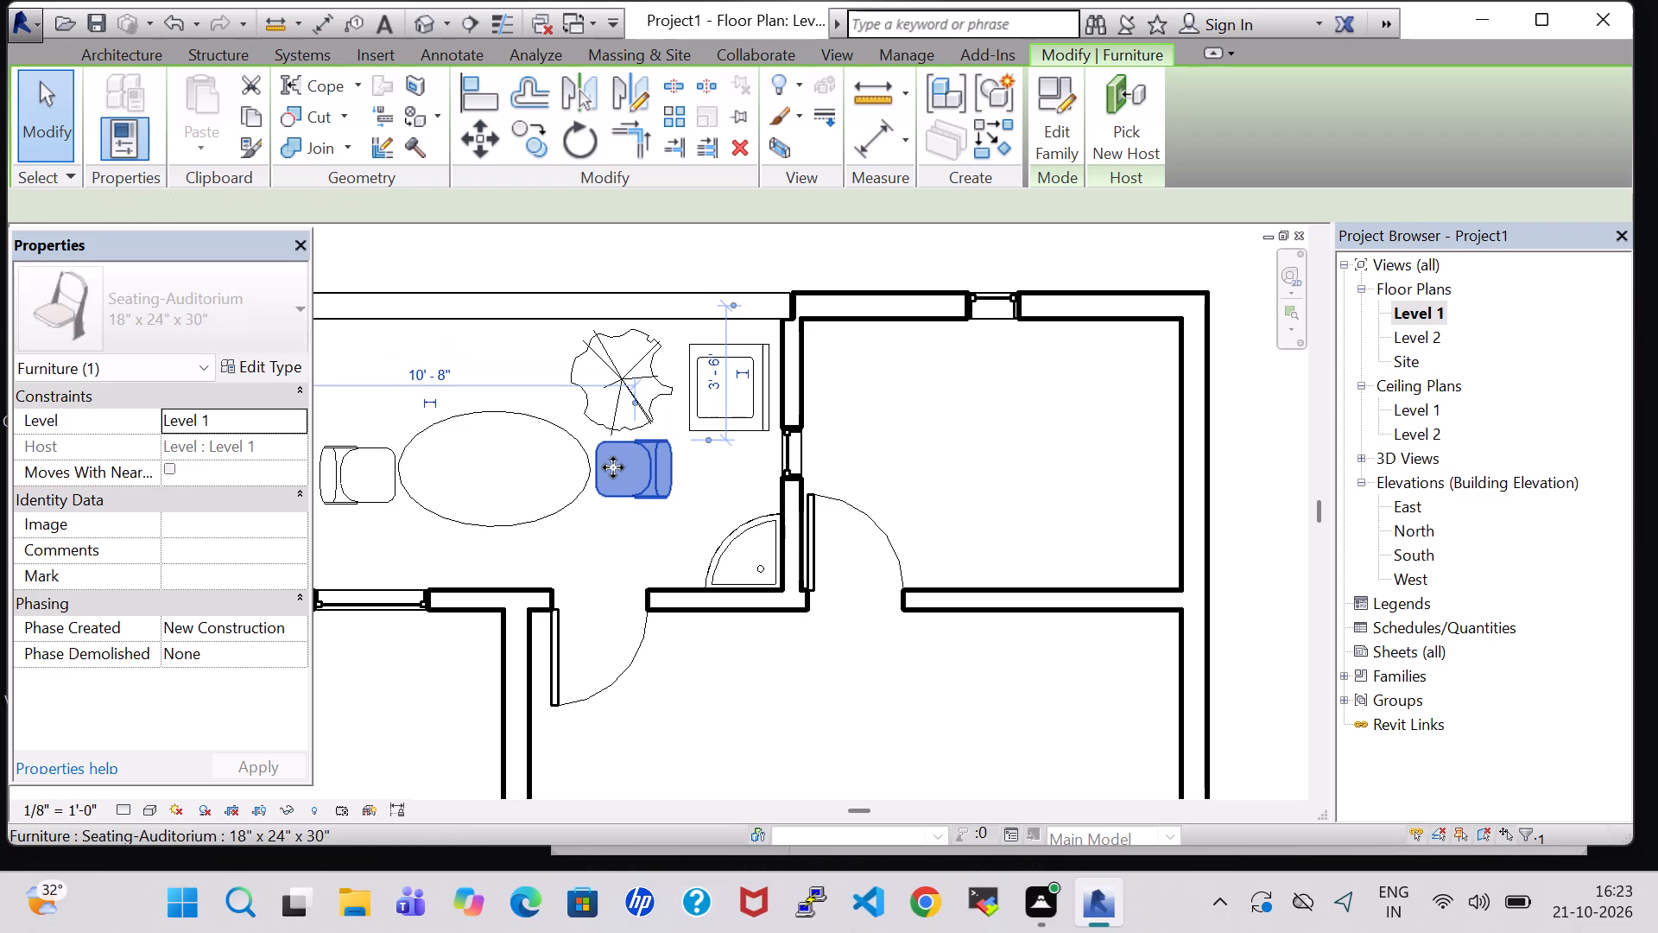
{"action": "key", "text": "Down"}
{"action": "key", "text": "Down"}
Nudge the Crane Lily beside the washer slightly north and west, clear of the washer and chair.
{"action": "left_click", "coordinate": [623, 384]}
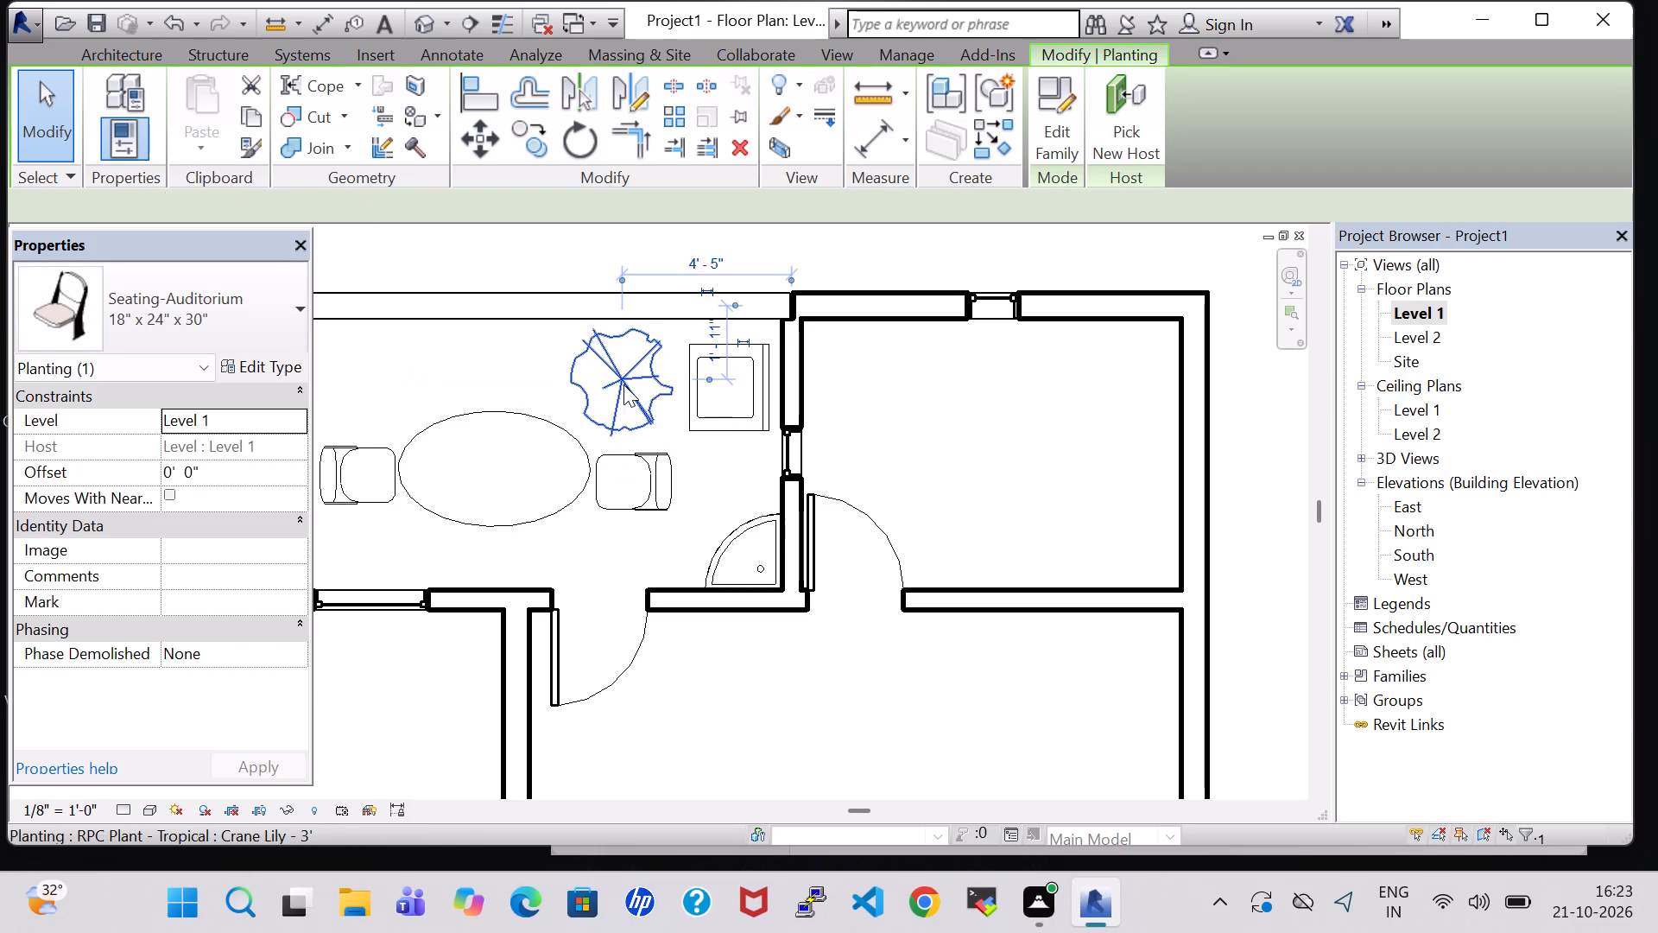
{"action": "key", "text": "Left"}
{"action": "key", "text": "Up"}
{"action": "key", "text": "Up"}
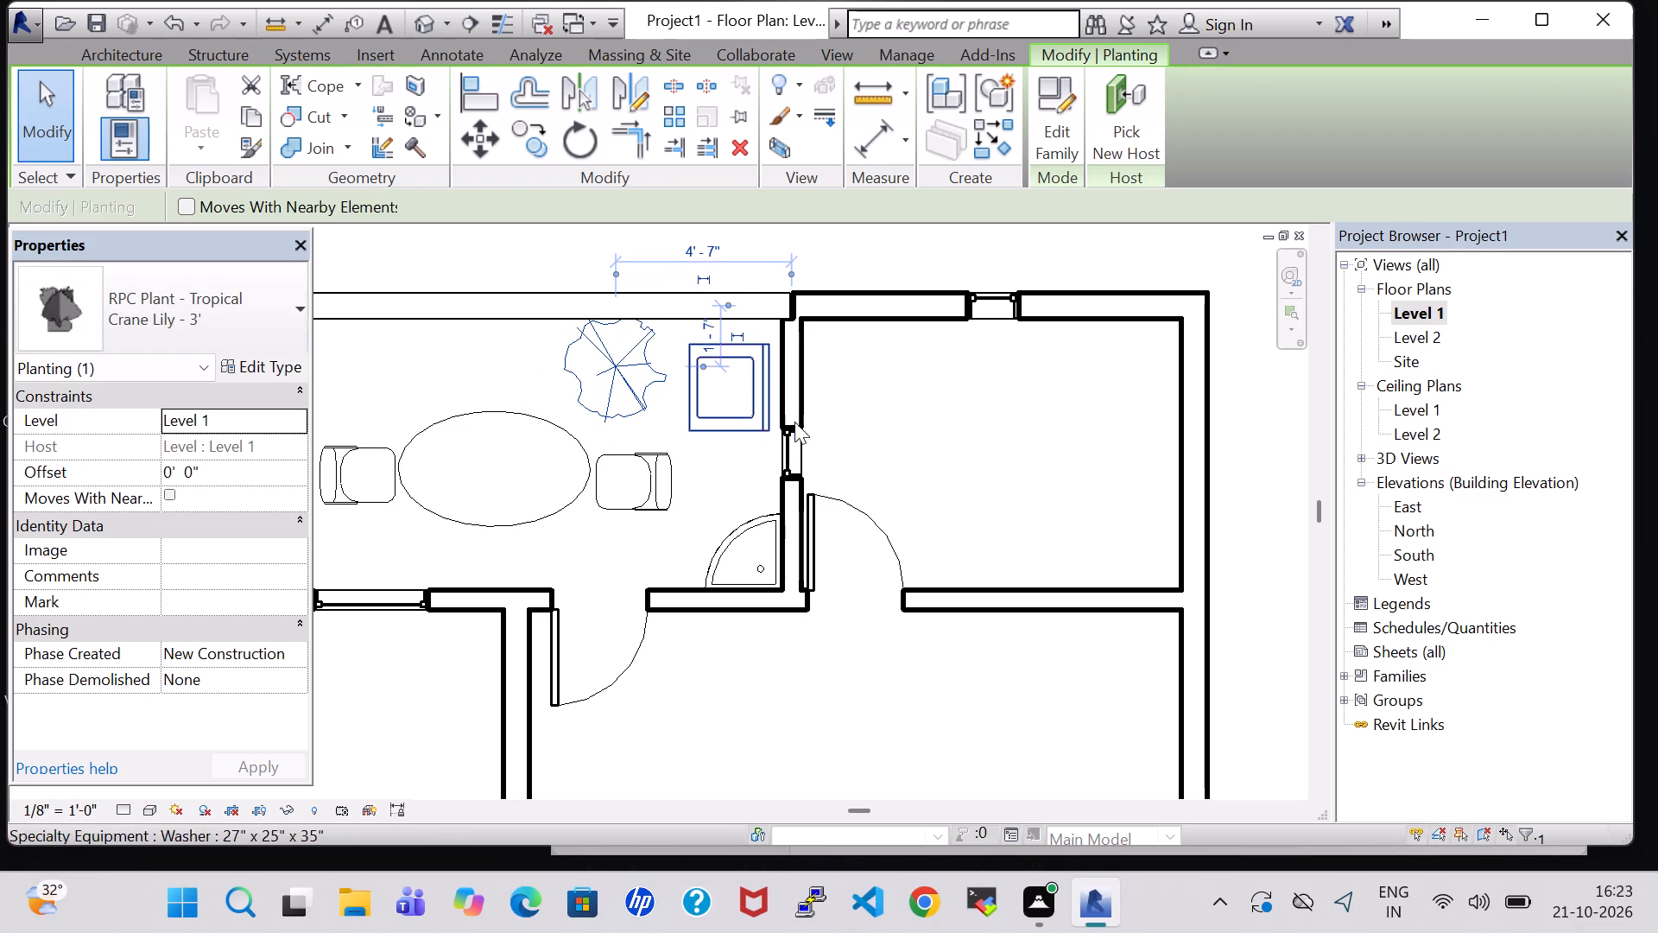
{"action": "left_click", "coordinate": [895, 432]}
Change the northern Agave plant by the bathroom wall to Crane Lily - 3' and nudge it south and east into the room.
{"action": "scroll", "coordinate": [895, 432], "scroll_direction": "down", "scroll_amount": 4}
{"action": "left_click", "coordinate": [551, 393]}
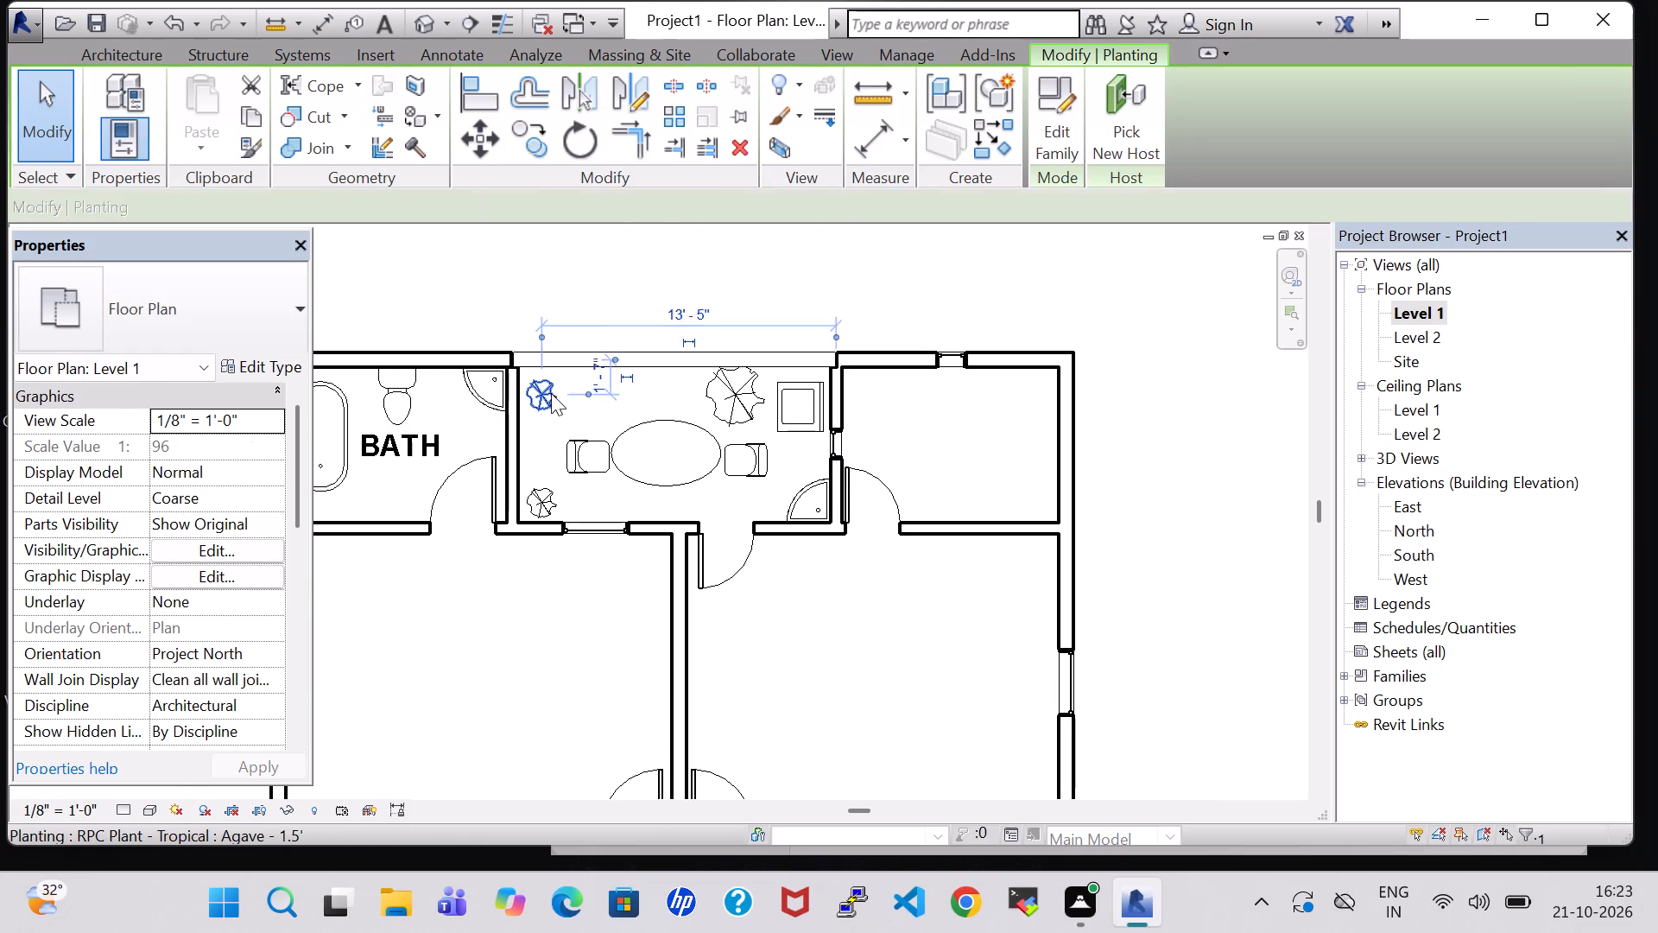
{"action": "right_click", "coordinate": [551, 393]}
{"action": "left_click", "coordinate": [259, 310]}
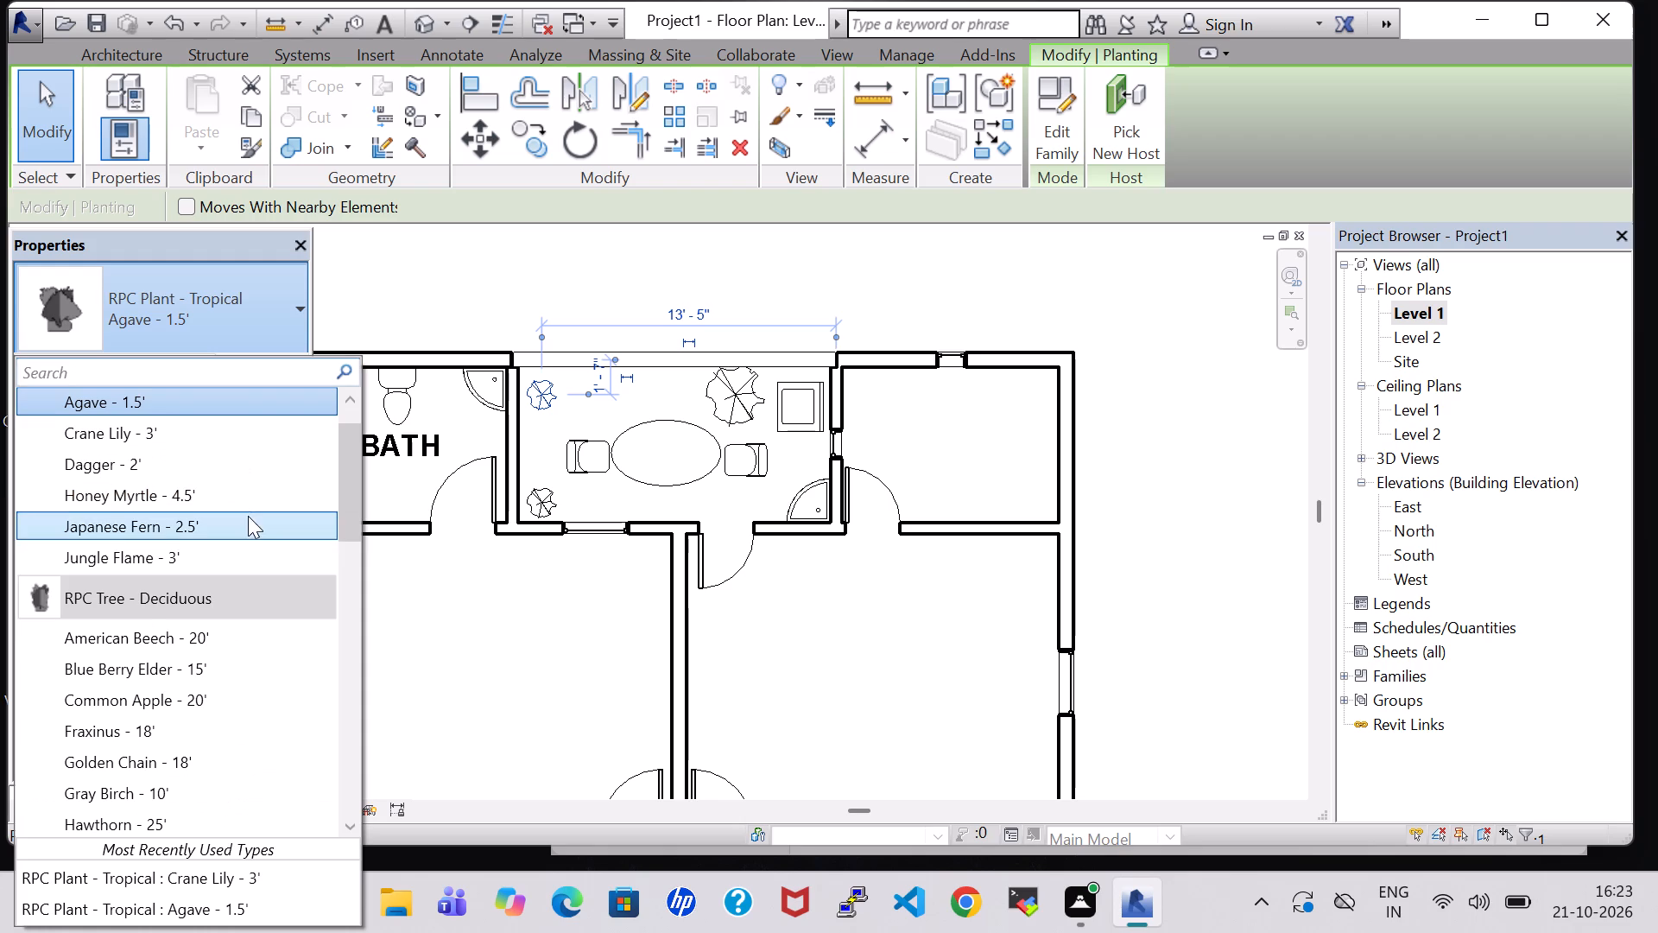
{"action": "left_click", "coordinate": [190, 438]}
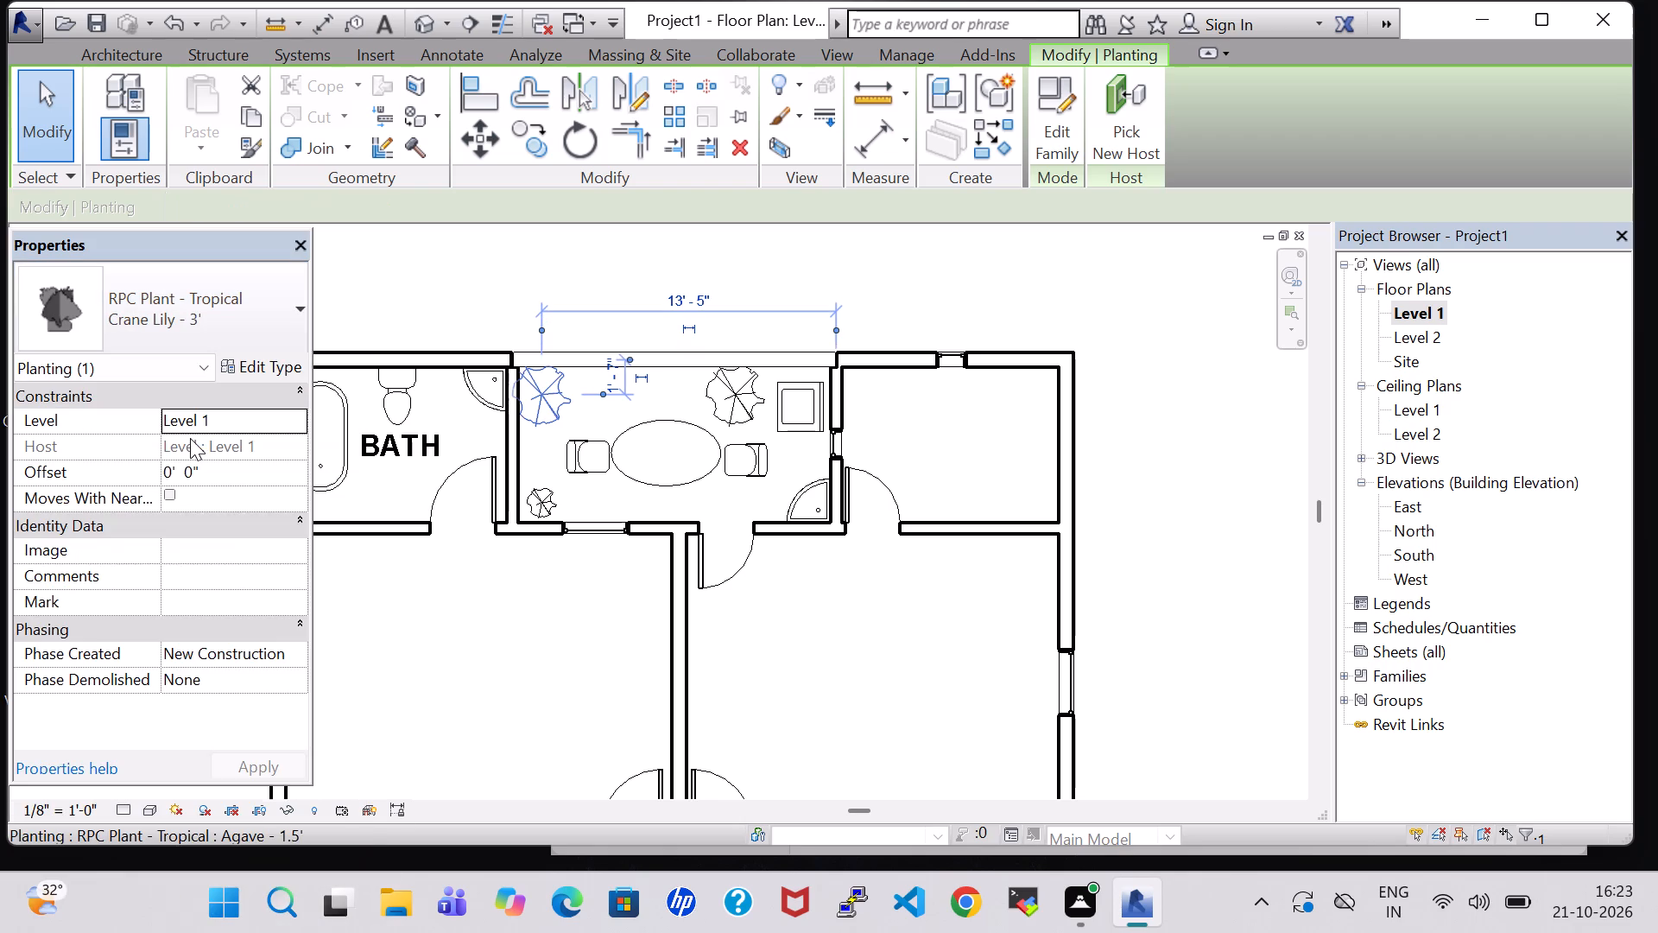
{"action": "key", "text": "Down"}
{"action": "key", "text": "Down"}
{"action": "key", "text": "Right"}
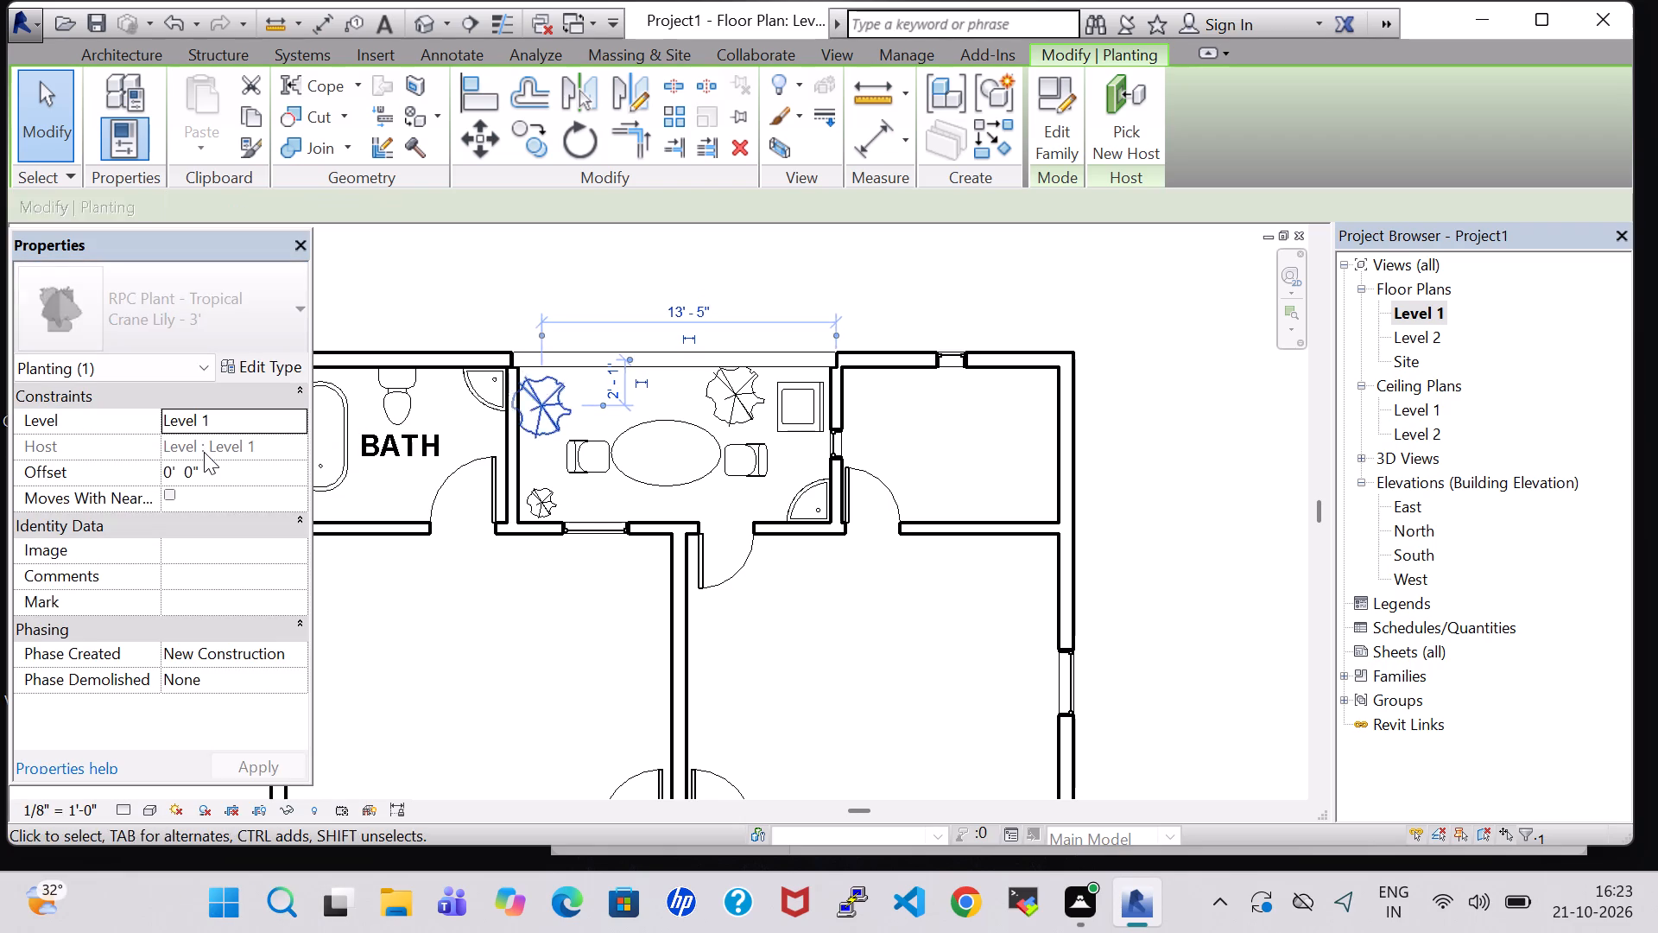
{"action": "key", "text": "Right"}
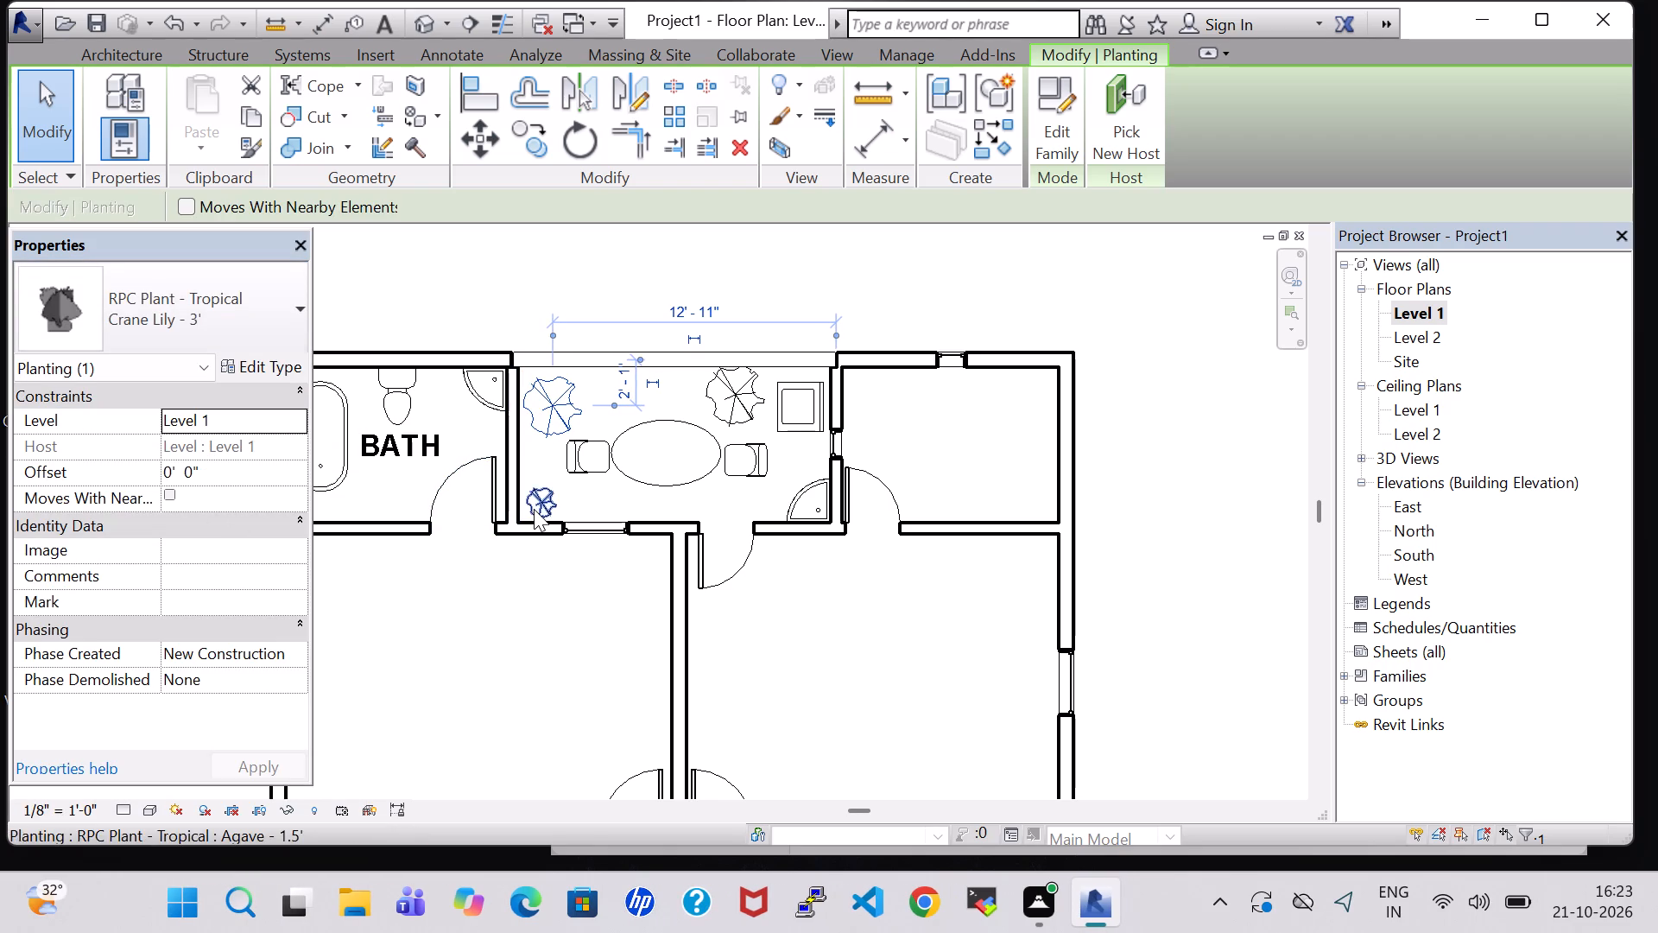
Change the southern Agave plant by the bathroom wall to Crane Lily - 3' and nudge it north and east into the room.
{"action": "left_click", "coordinate": [534, 509]}
{"action": "left_click", "coordinate": [237, 333]}
{"action": "left_click", "coordinate": [231, 439]}
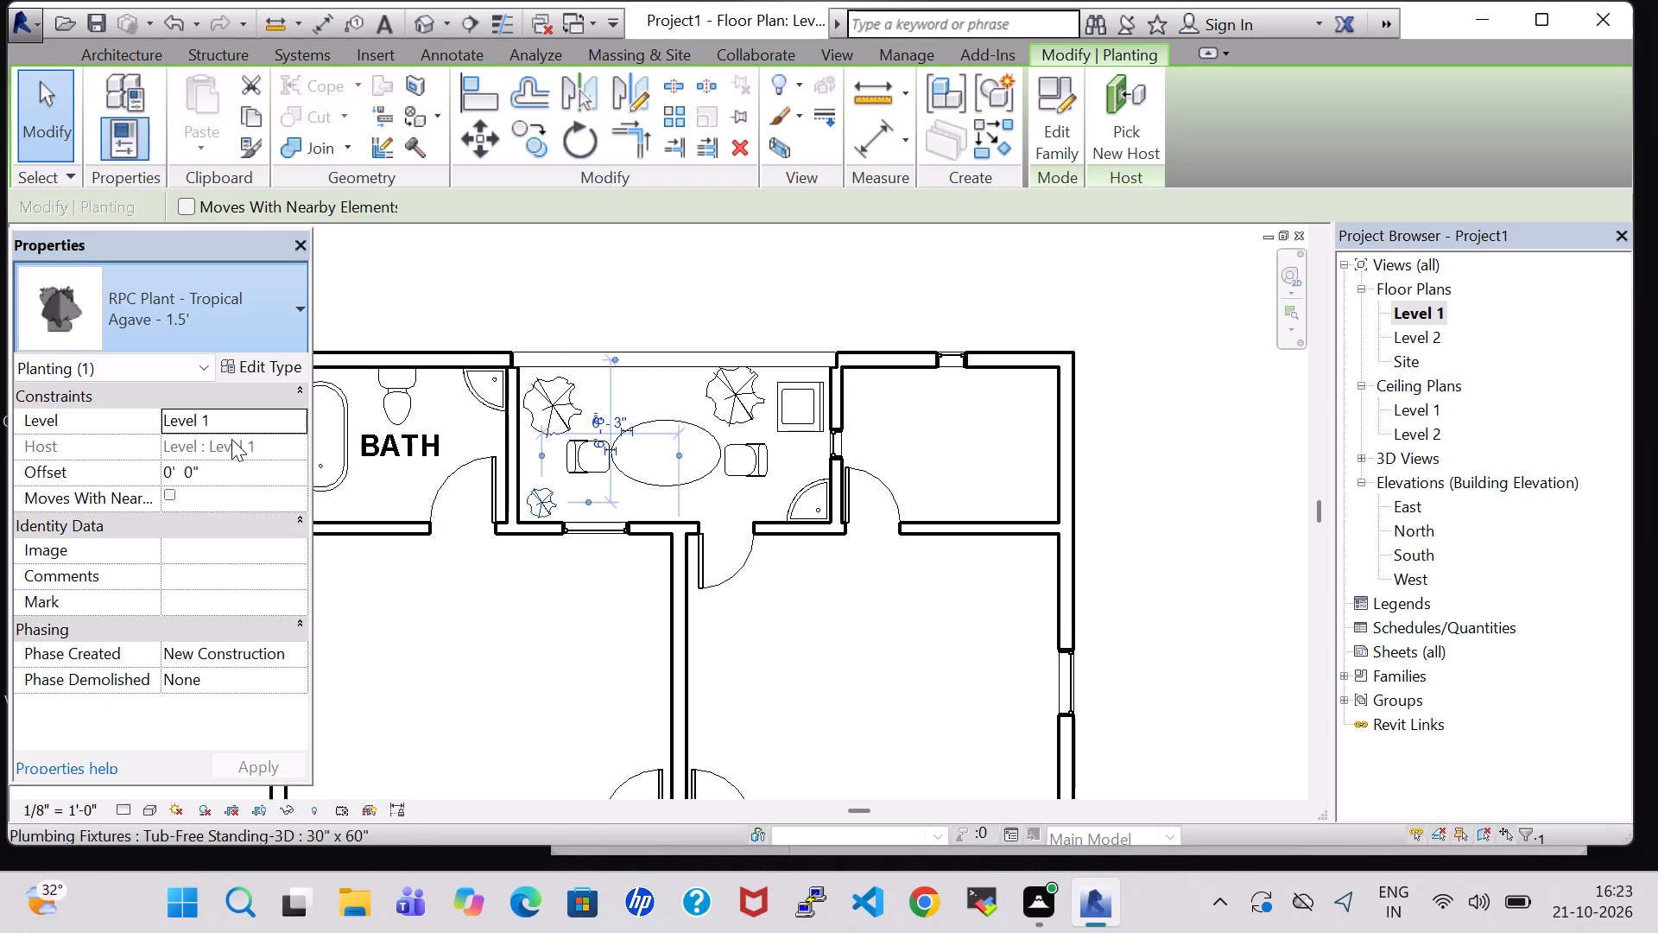
{"action": "key", "text": "Up"}
{"action": "key", "text": "Up"}
{"action": "key", "text": "Up"}
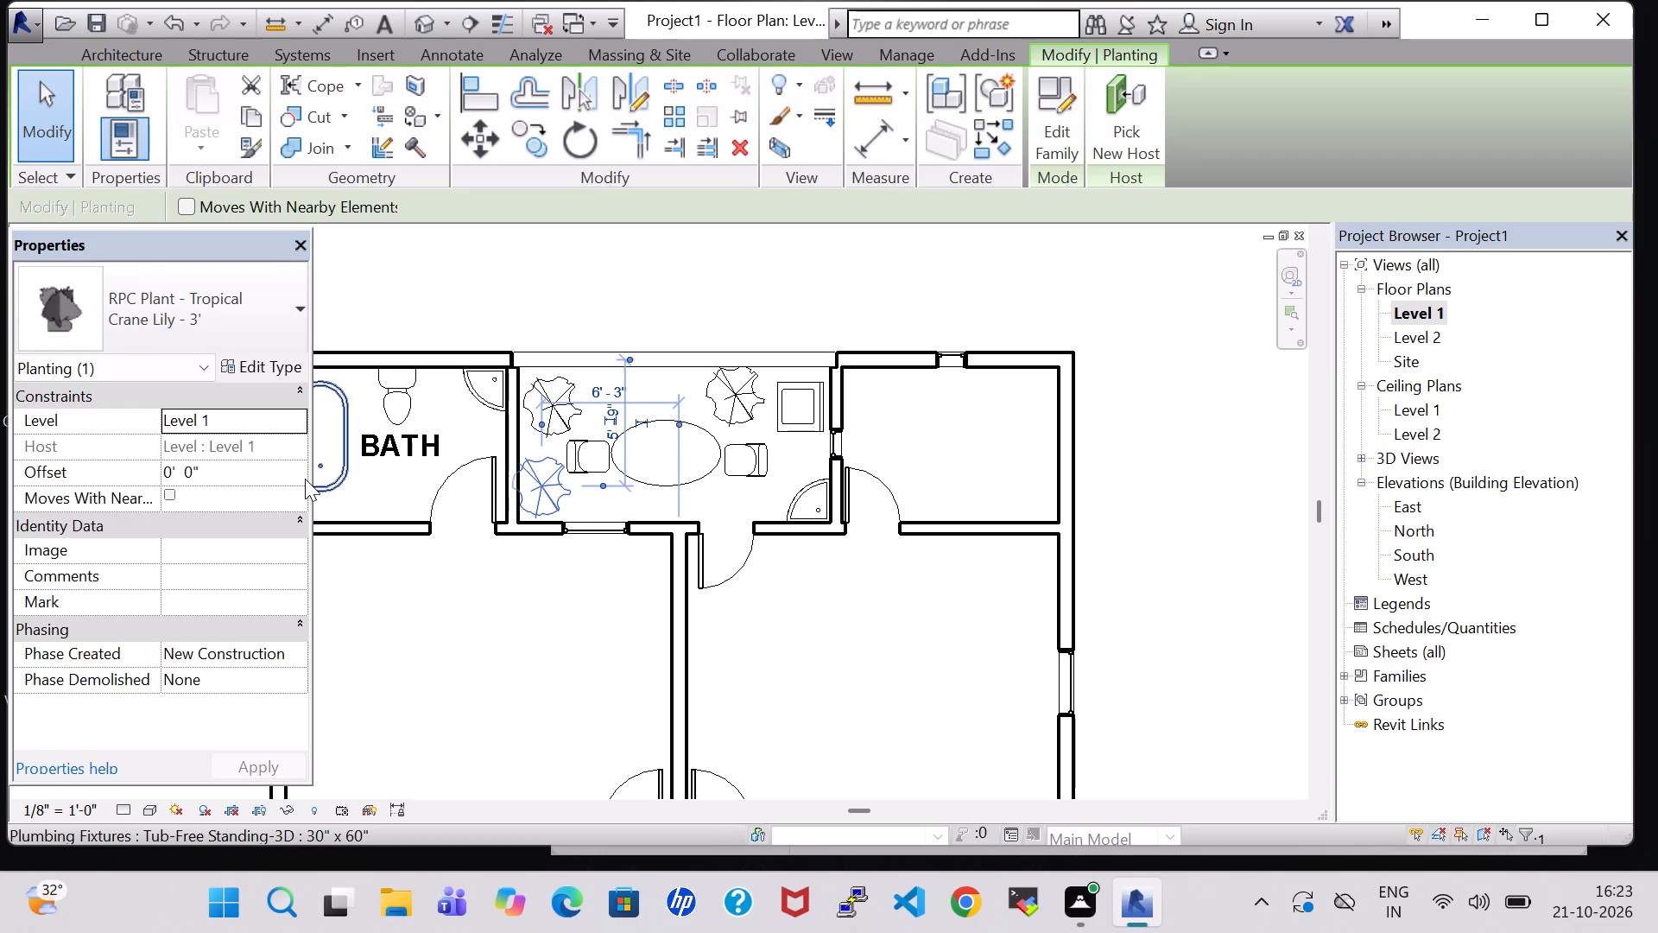
{"action": "key", "text": "Right"}
{"action": "key", "text": "Right"}
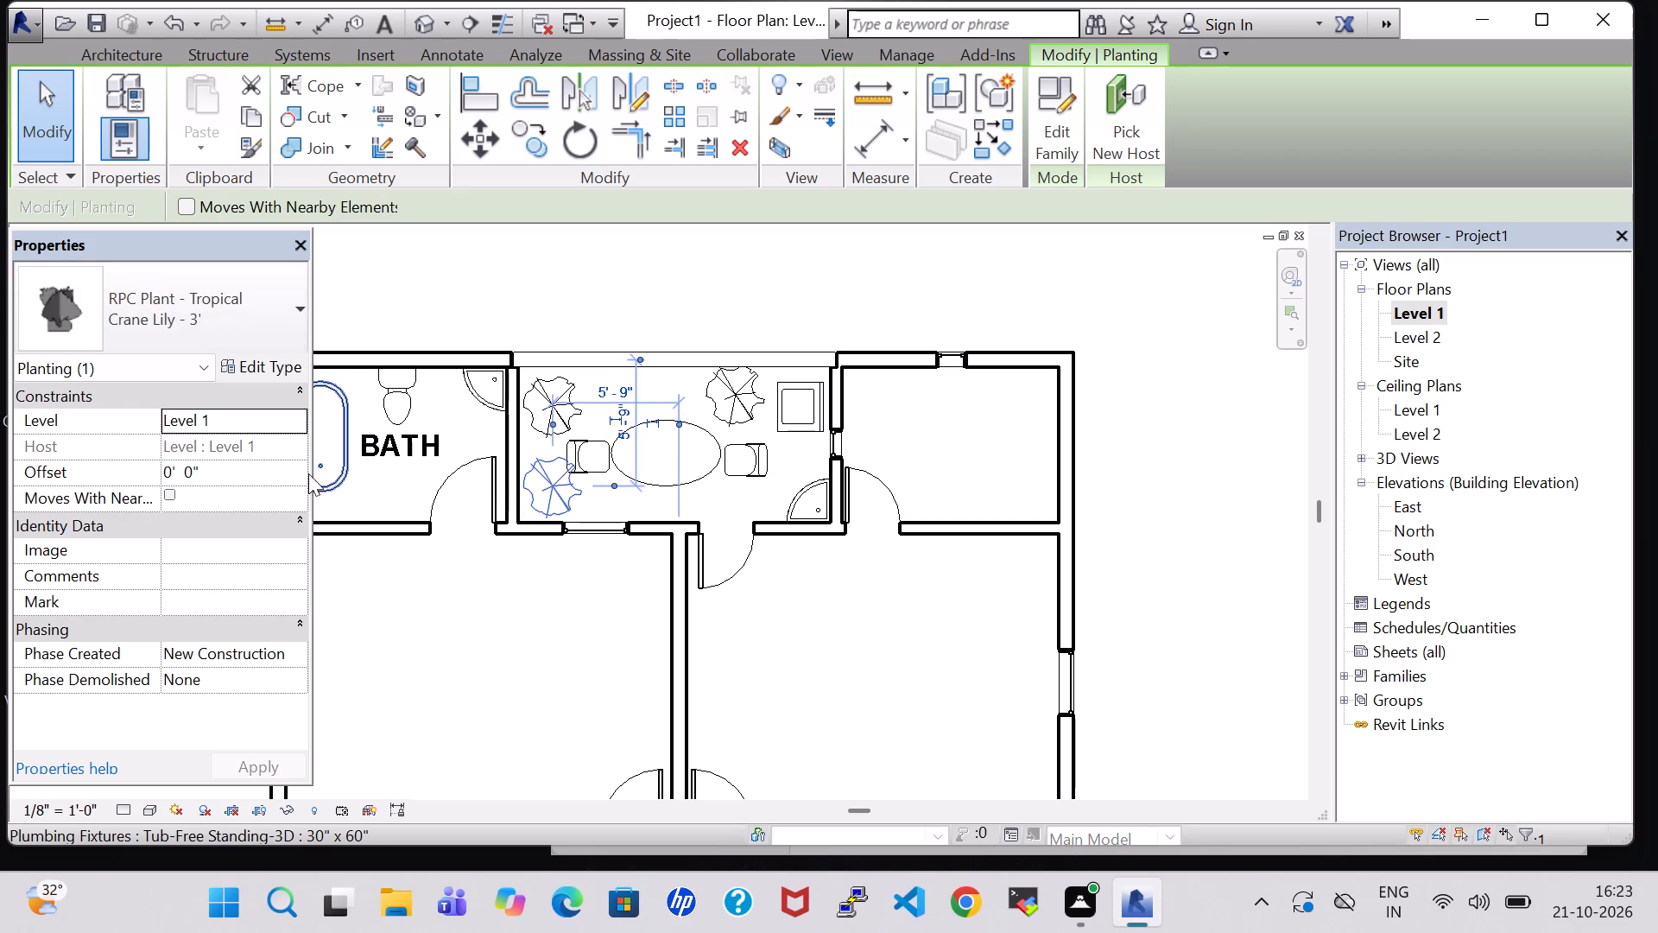
Delete the elliptical table between the two auditorium chairs.
{"action": "left_click", "coordinate": [702, 471]}
{"action": "right_click", "coordinate": [702, 471]}
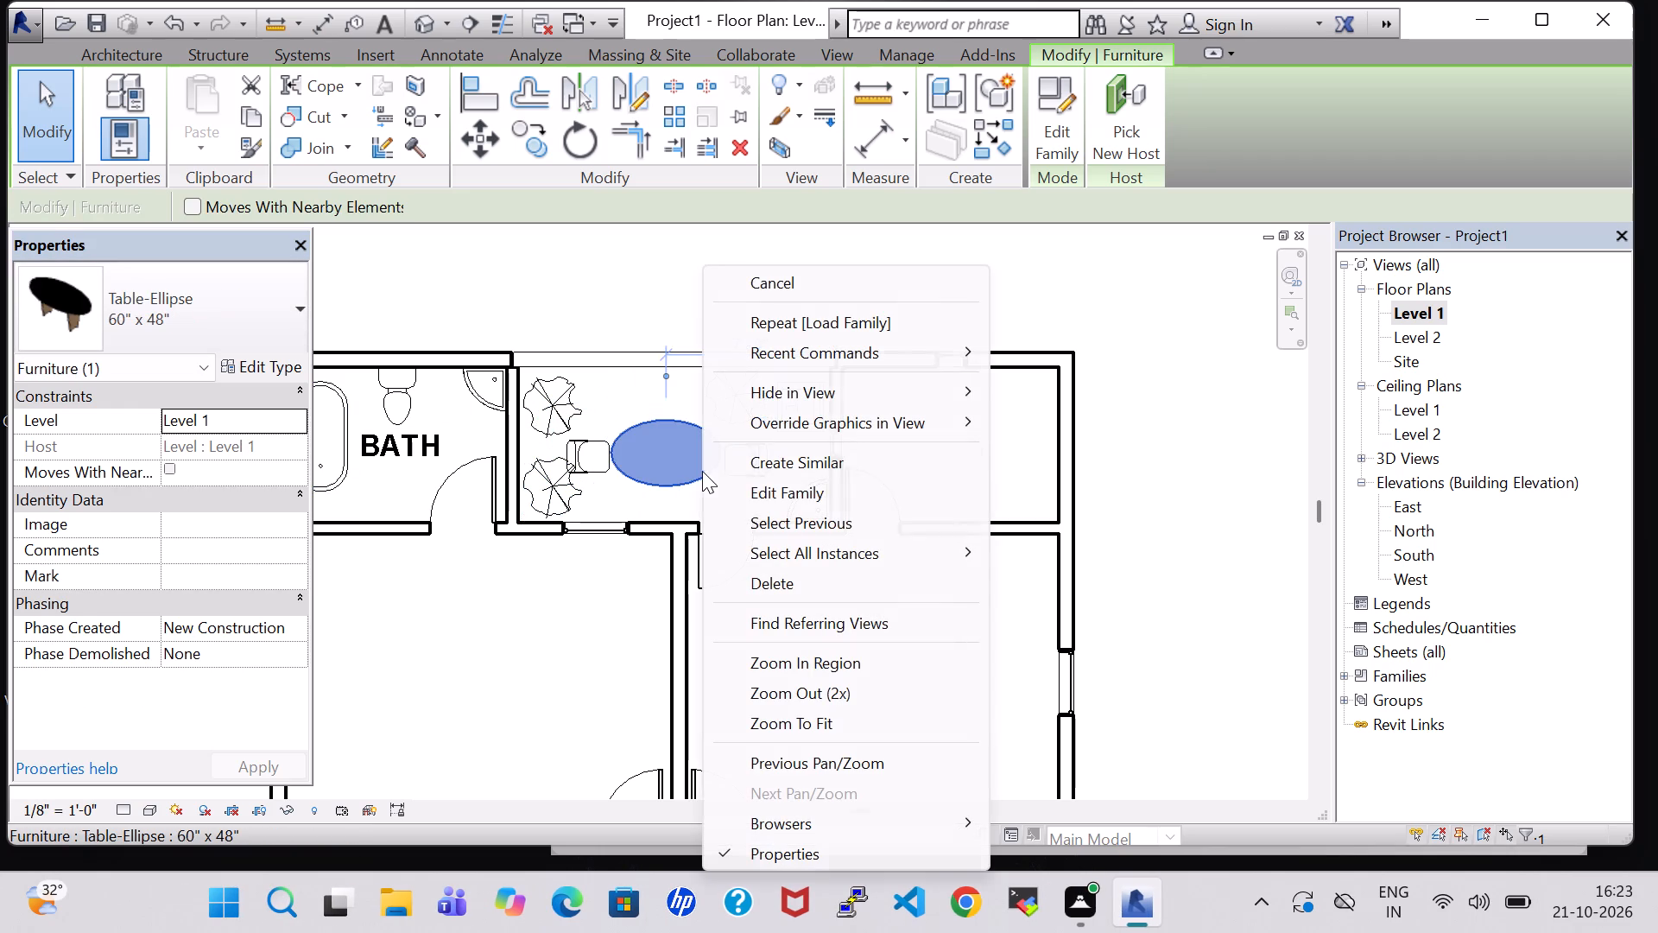
{"action": "left_click", "coordinate": [838, 591]}
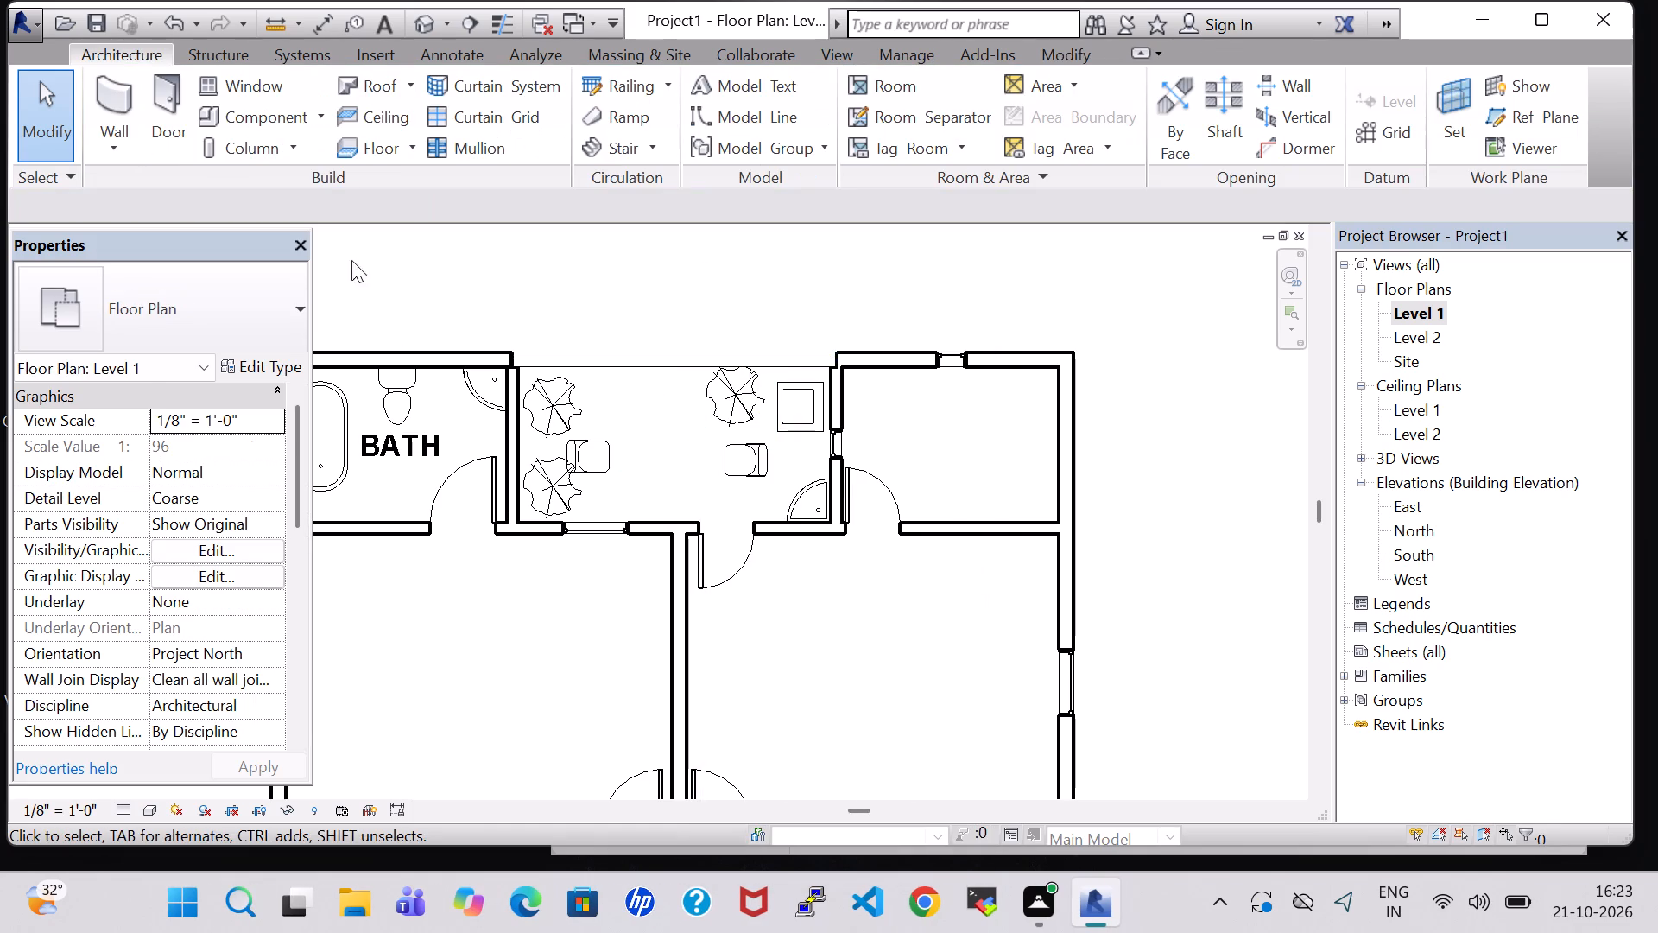
Load the Table-Coffee family from the Furniture Tables library folder as a component.
{"action": "left_click", "coordinate": [250, 108]}
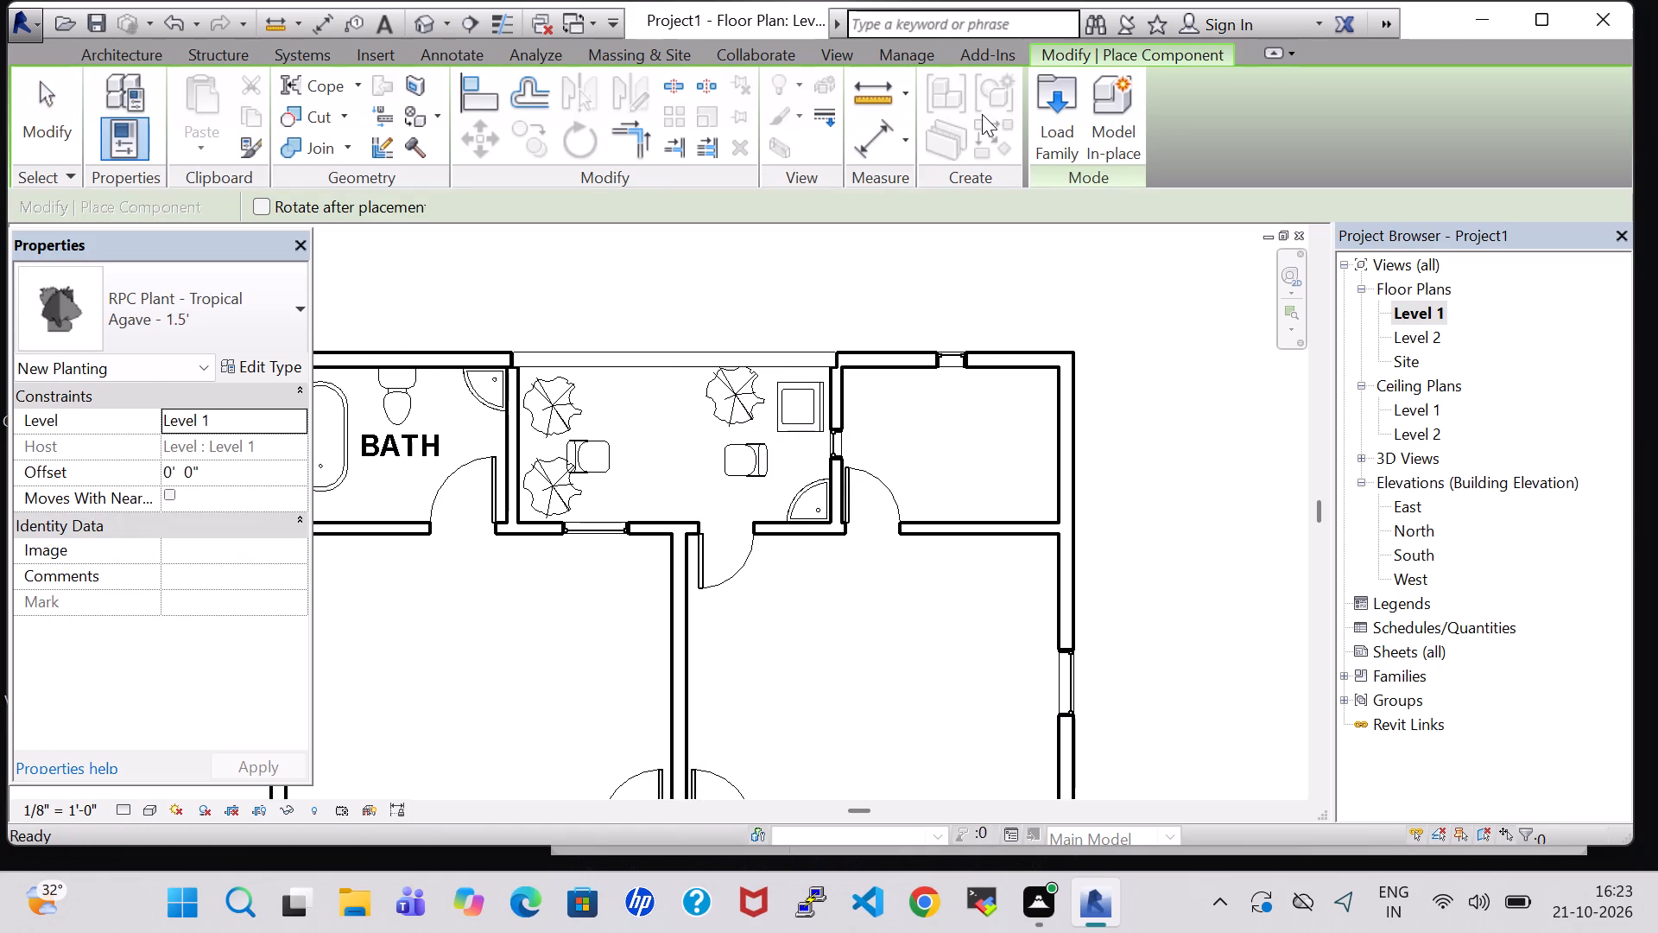
{"action": "left_click", "coordinate": [1040, 122]}
{"action": "double_click", "coordinate": [949, 568]}
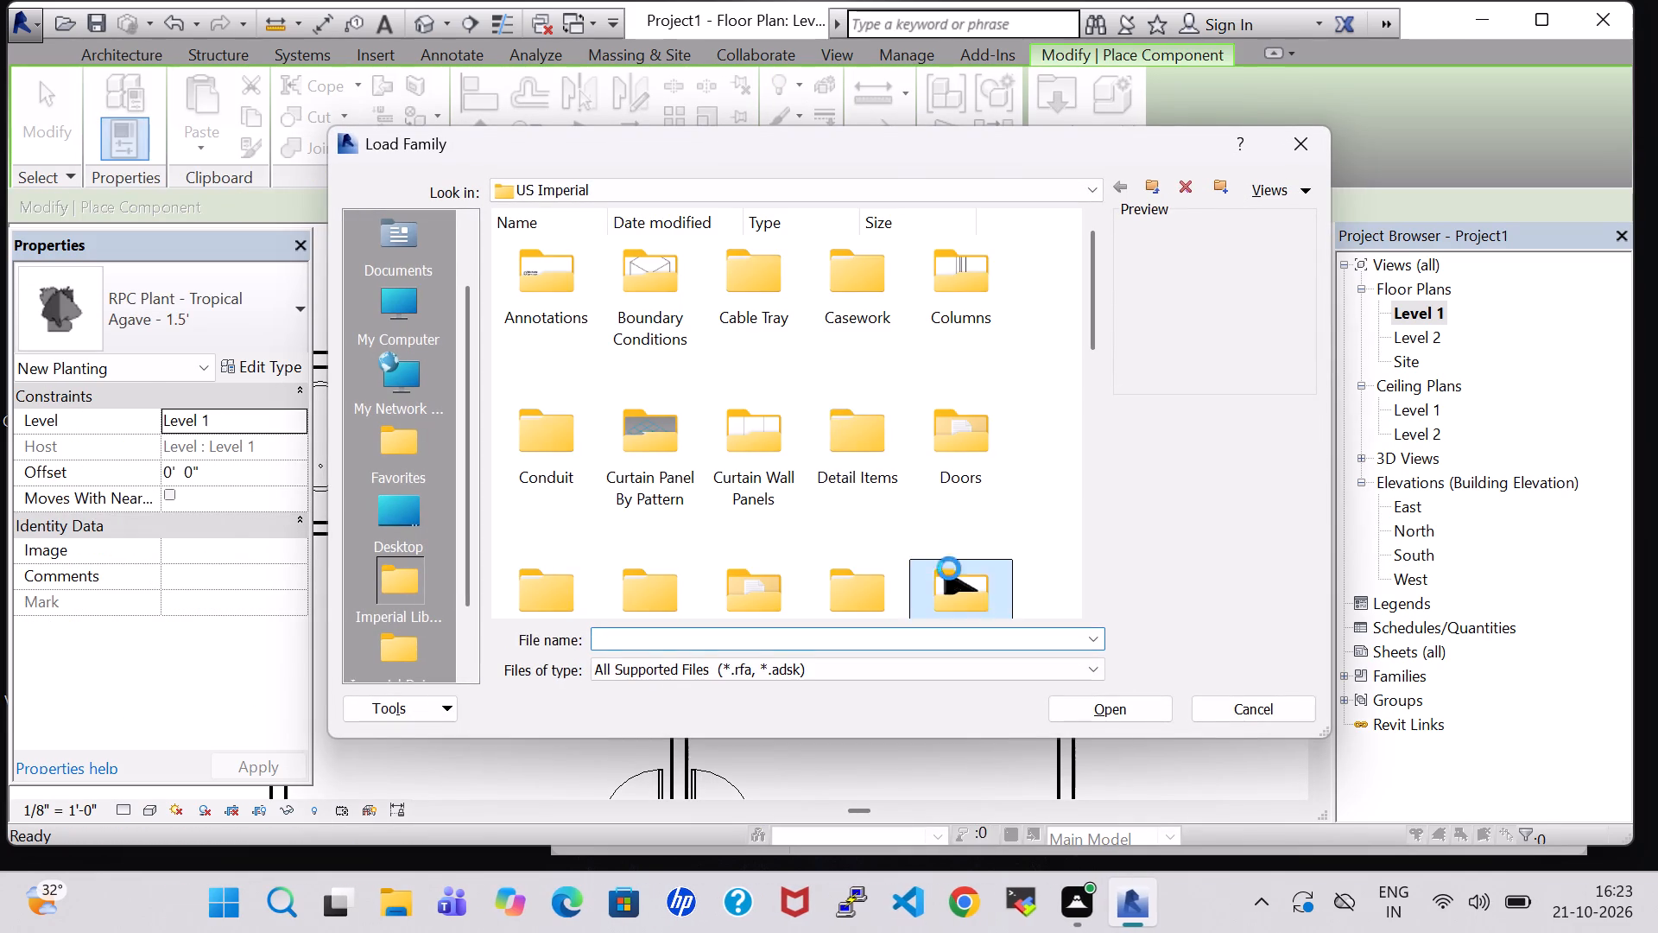
{"action": "double_click", "coordinate": [892, 301]}
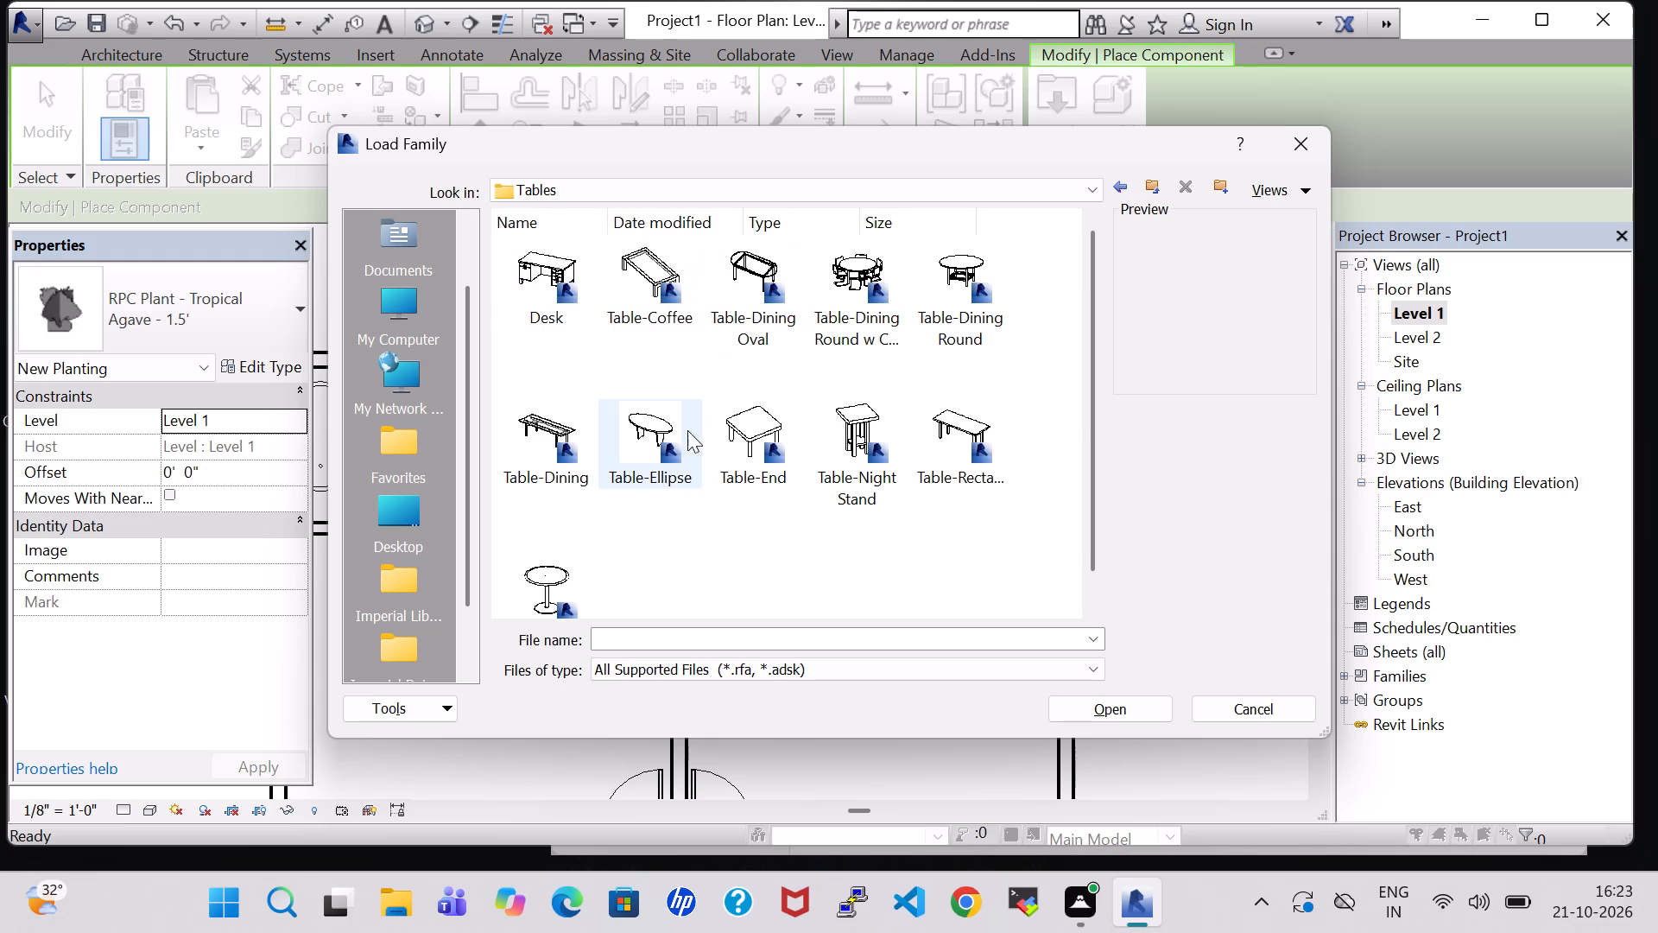
{"action": "left_click", "coordinate": [636, 287]}
{"action": "left_click", "coordinate": [1123, 716]}
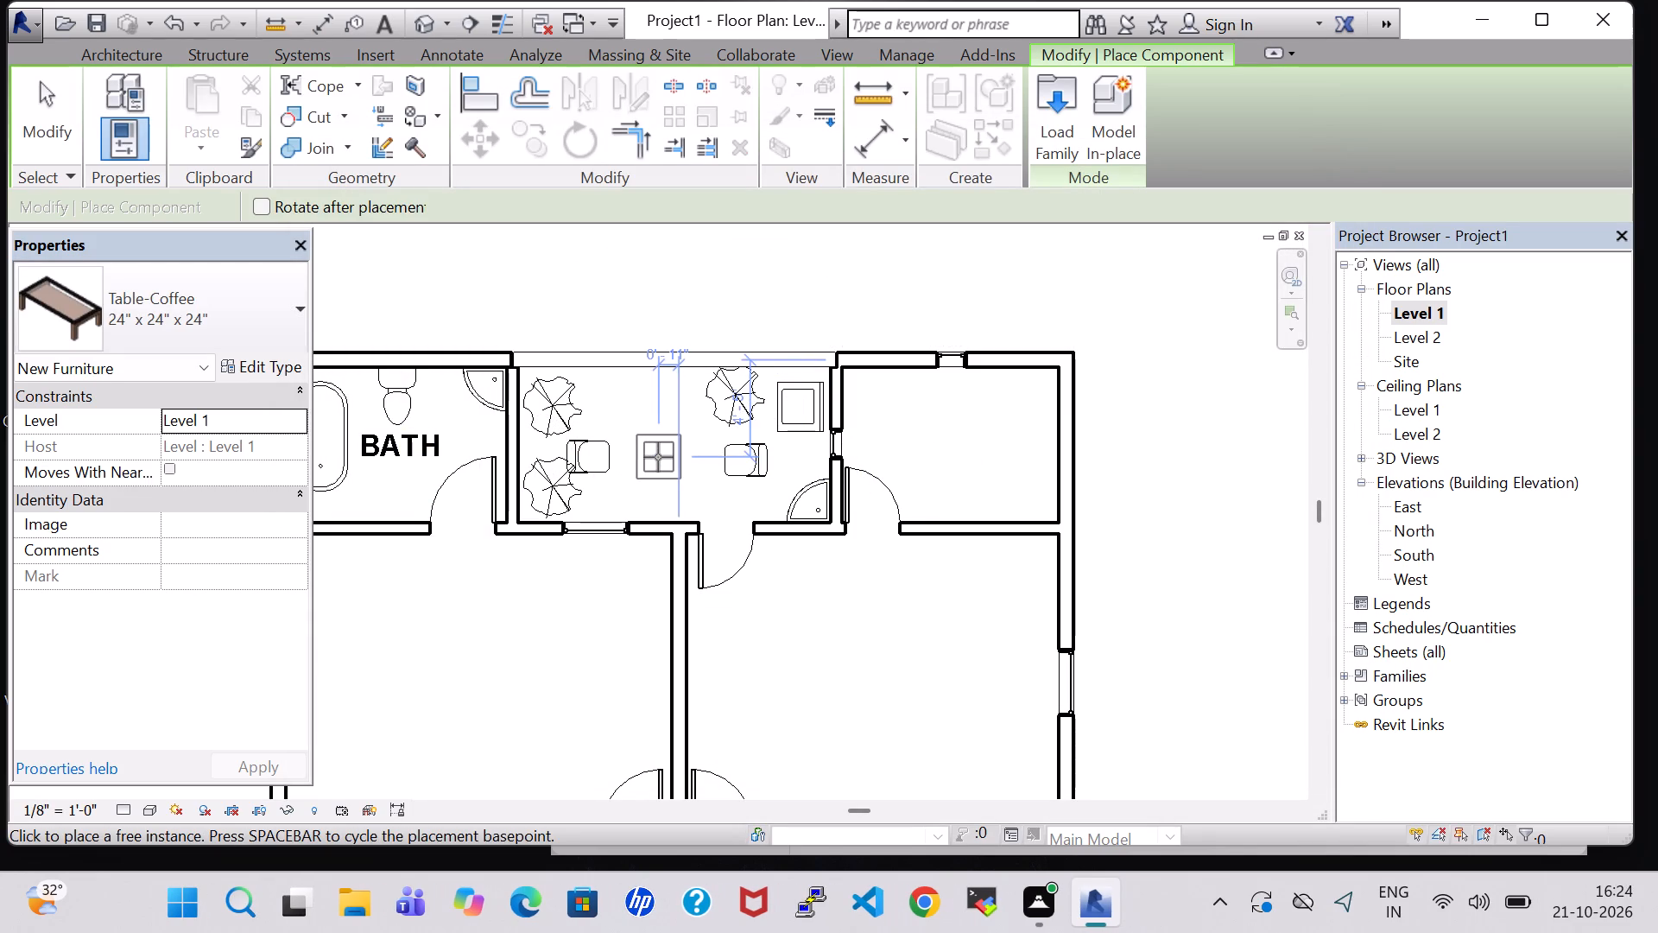
Place a 24" x 24" x 24" Table-Coffee between the two auditorium chairs in the wash area.
{"action": "left_click", "coordinate": [658, 457]}
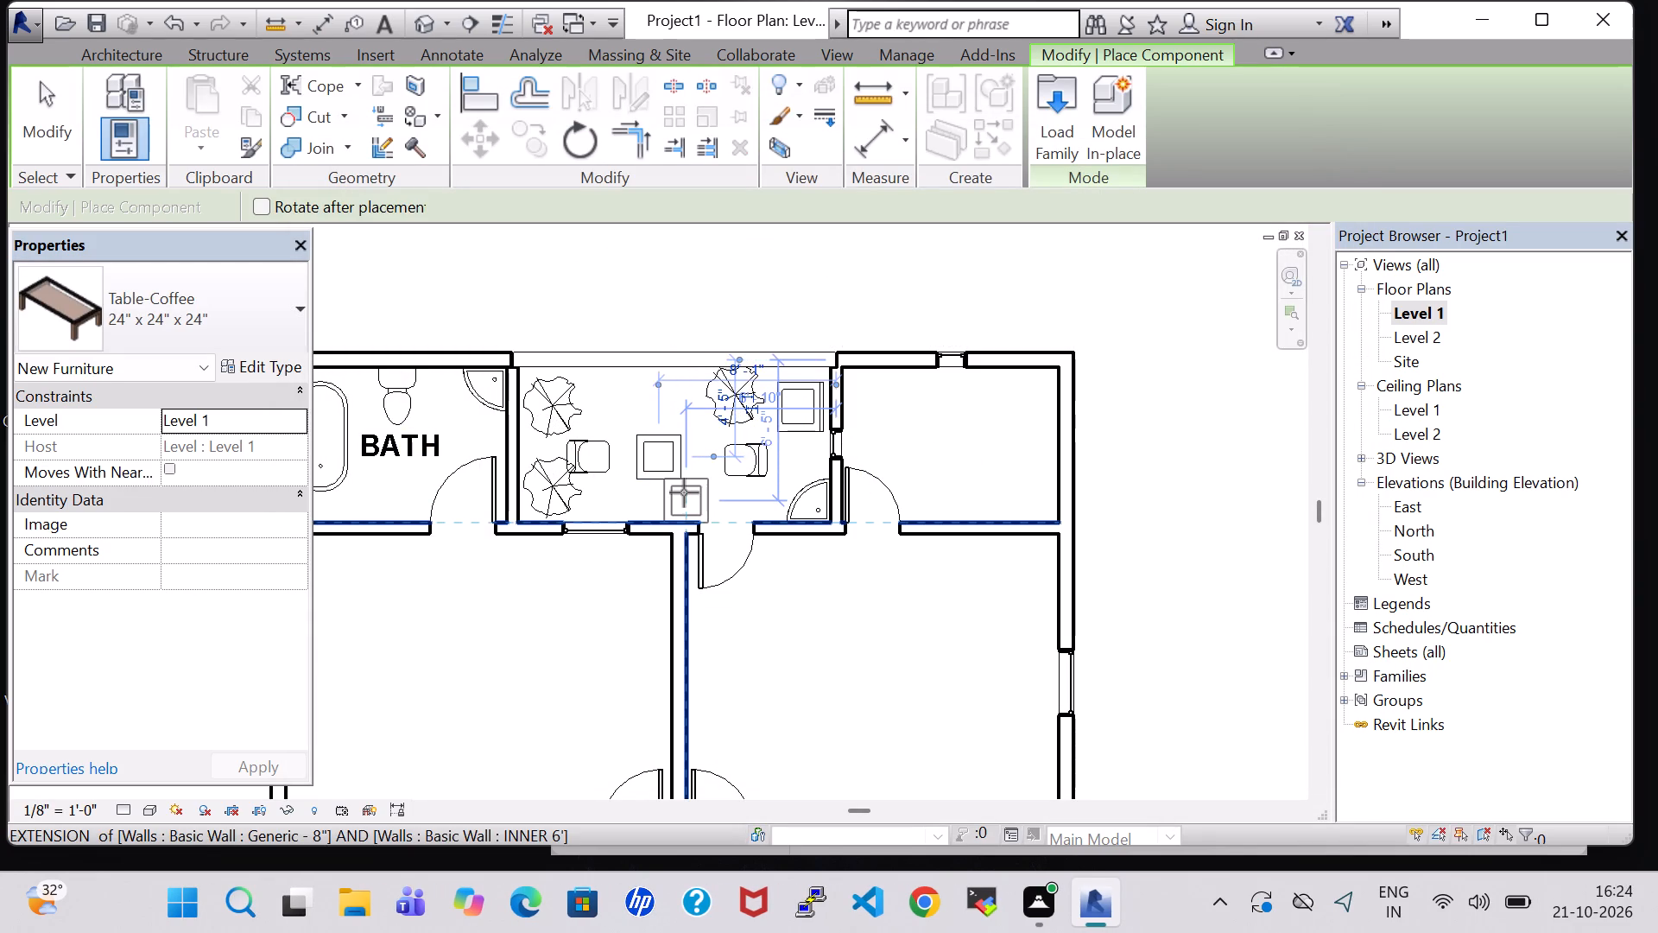
Nudge the western auditorium chair east toward the coffee table, and shift both the table and that chair slightly north.
{"action": "key", "text": "Escape"}
{"action": "key", "text": "Escape"}
{"action": "left_click", "coordinate": [606, 449]}
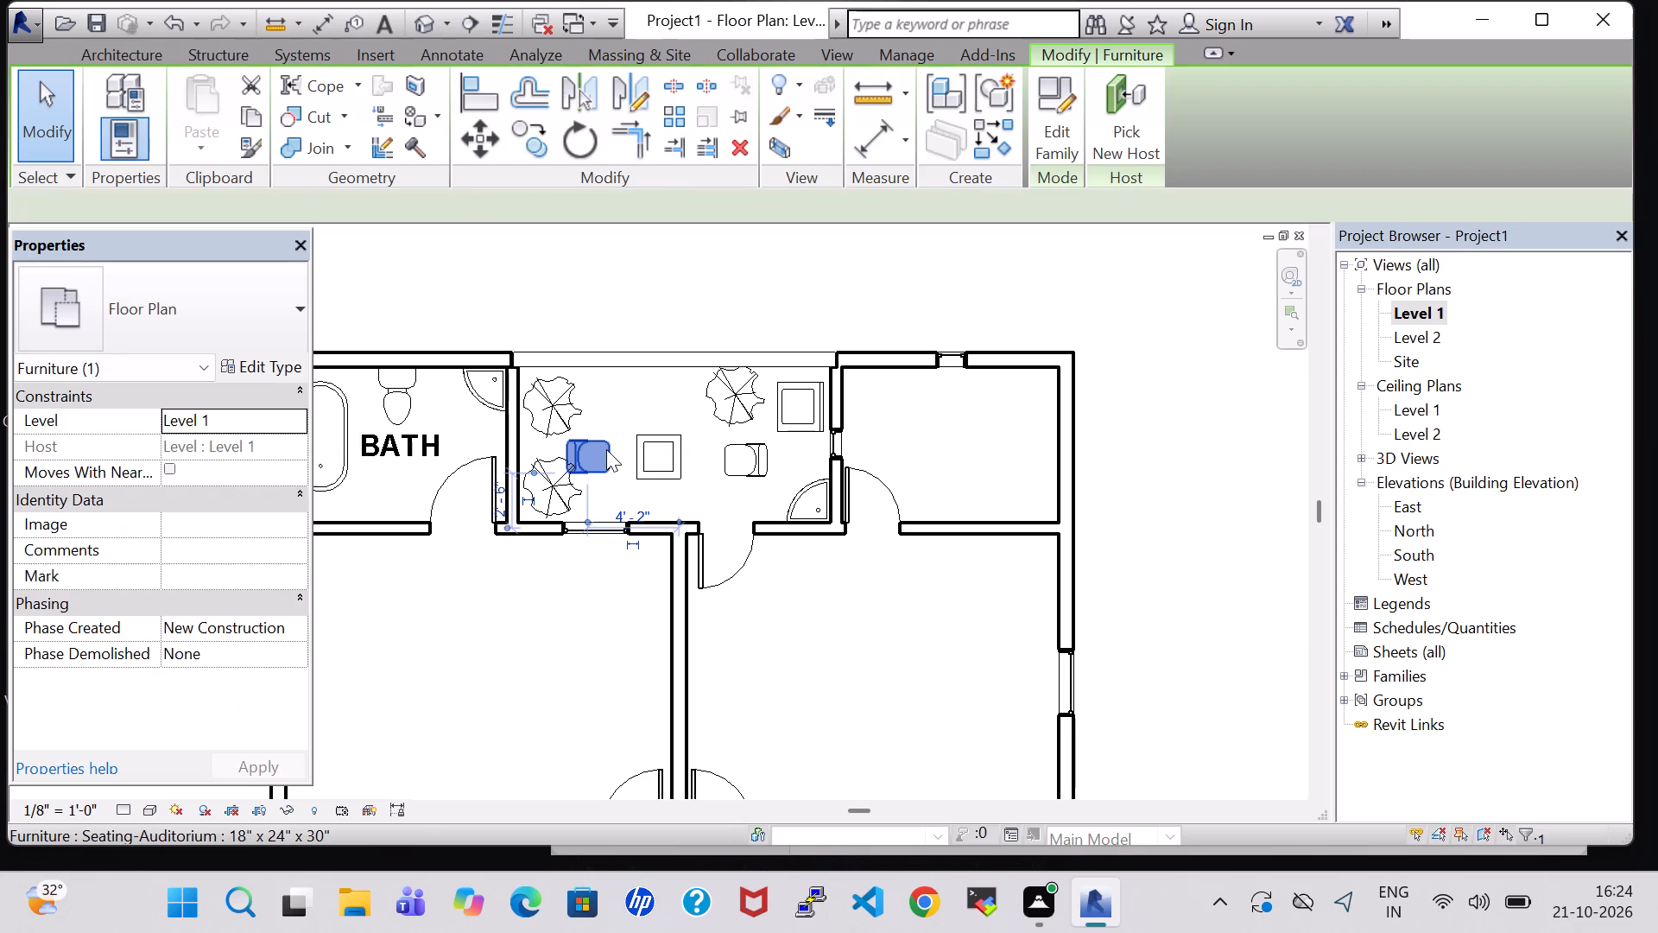
{"action": "key", "text": "Right"}
{"action": "key", "text": "Right"}
{"action": "key", "text": "Right"}
{"action": "left_click", "coordinate": [674, 470]}
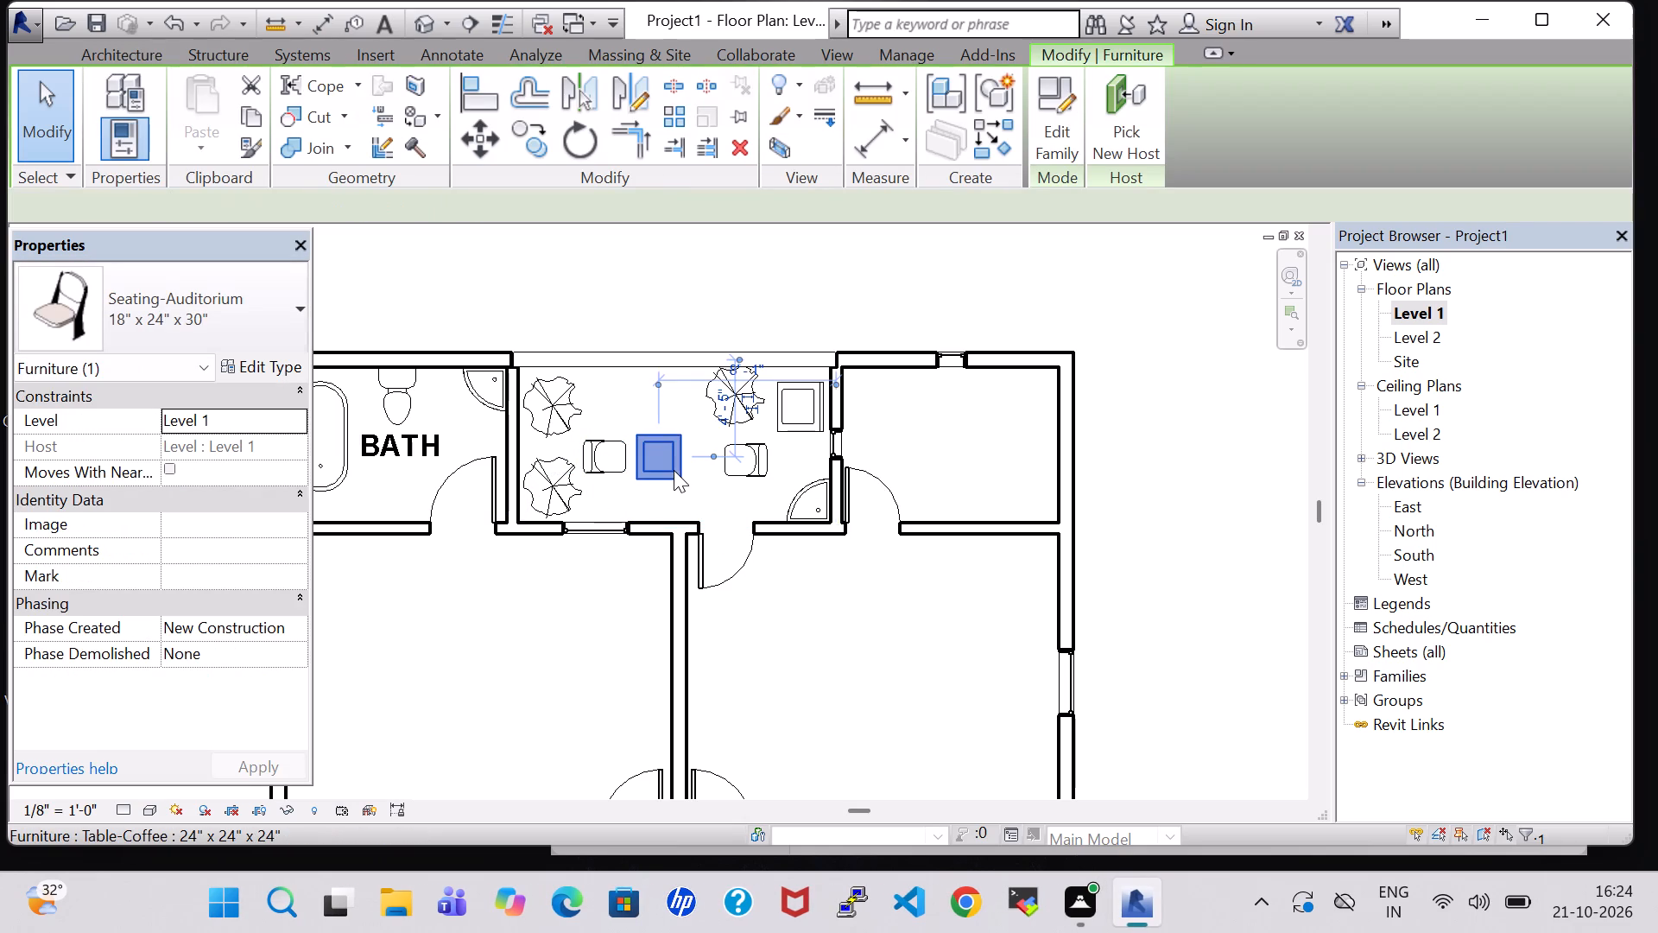
{"action": "key", "text": "Up"}
{"action": "key", "text": "Up"}
{"action": "left_click", "coordinate": [590, 454]}
{"action": "key", "text": "Up"}
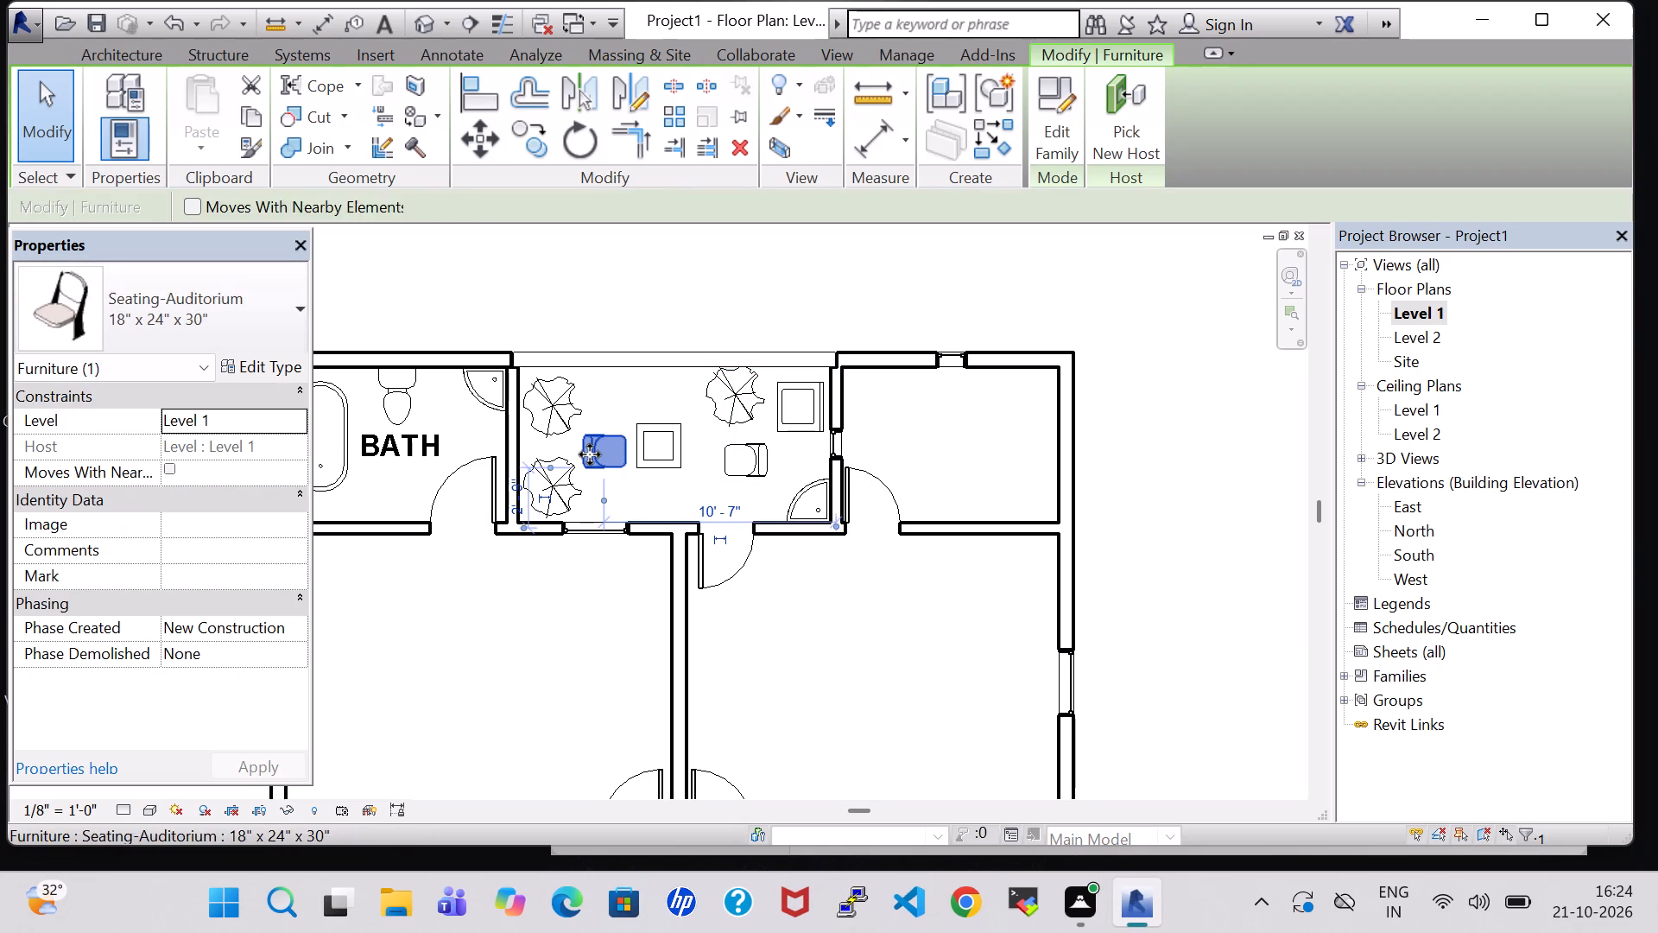
{"action": "key", "text": "Up"}
Nudge the eastern auditorium chair west and north beside the coffee table, and move the western chair slightly east to match.
{"action": "left_click", "coordinate": [754, 448]}
{"action": "key", "text": "Left"}
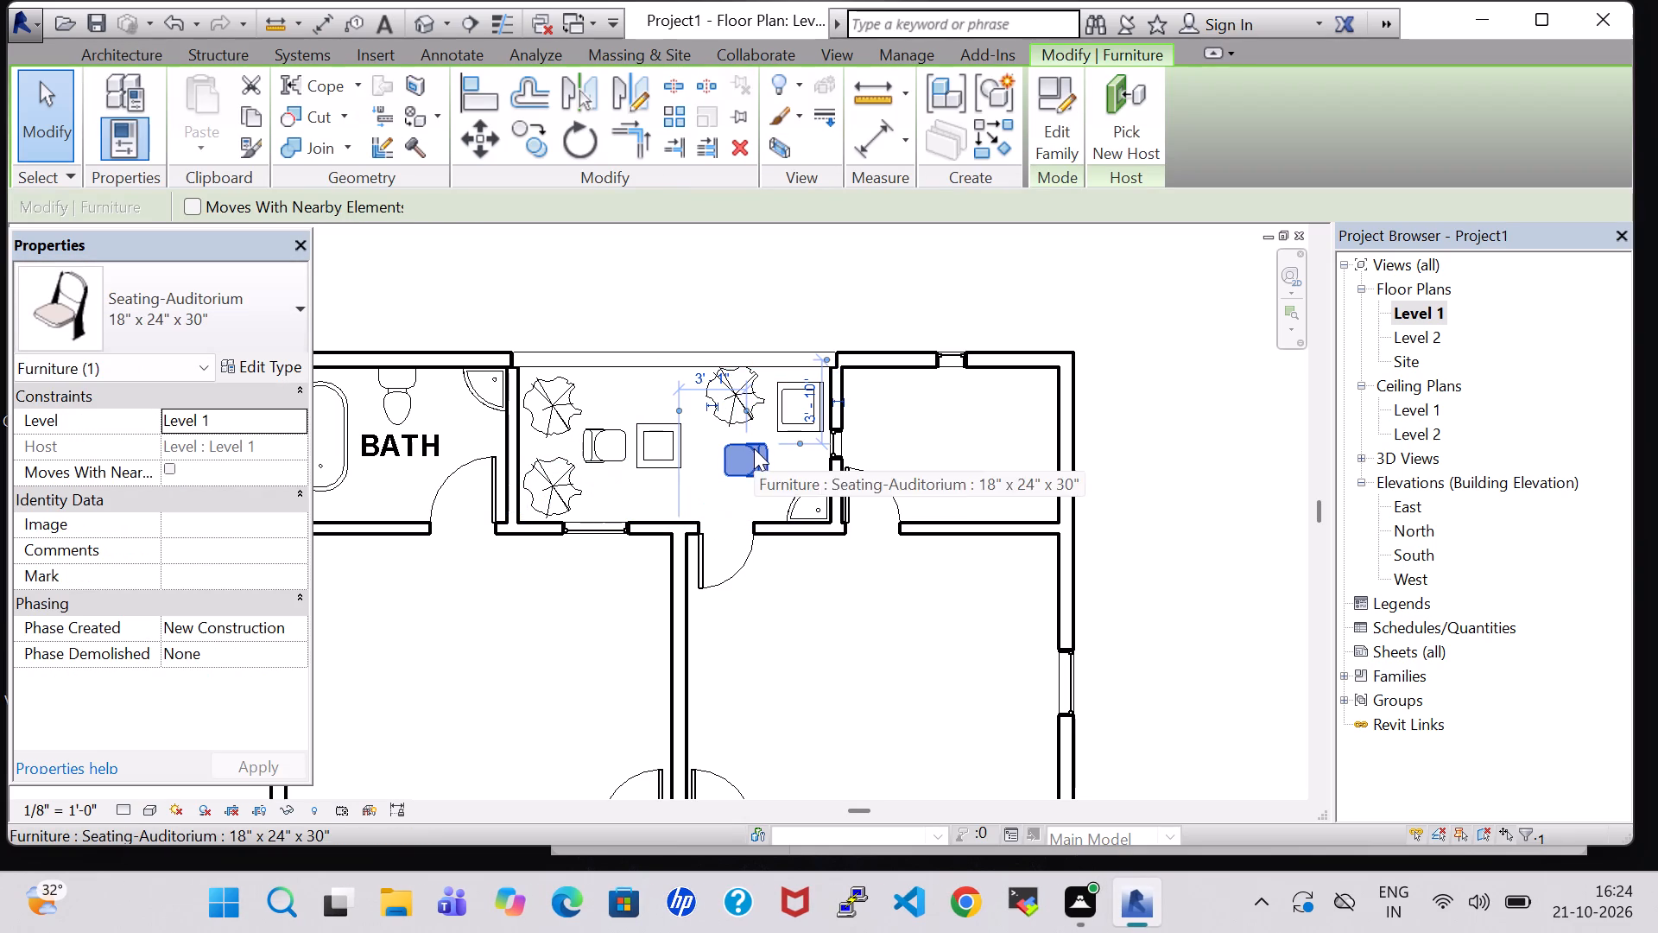
{"action": "key", "text": "Left"}
{"action": "key", "text": "Left"}
{"action": "key", "text": "Left"}
{"action": "key", "text": "Left"}
{"action": "key", "text": "Left"}
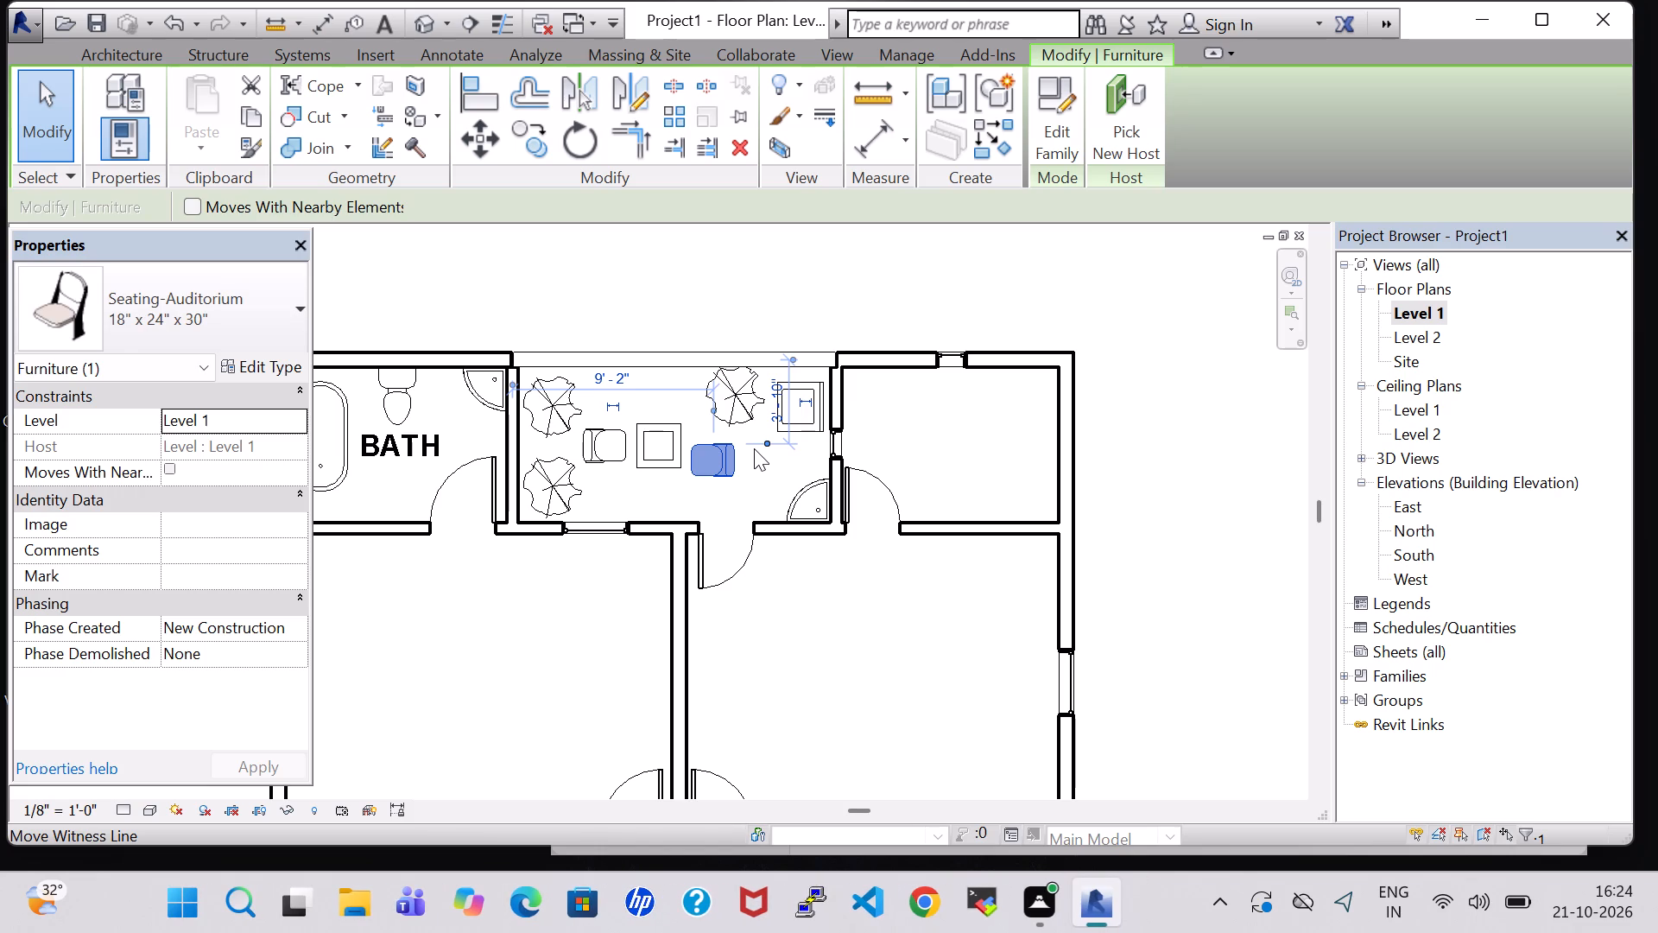
{"action": "key", "text": "Up"}
{"action": "key", "text": "Up"}
{"action": "key", "text": "Up"}
{"action": "key", "text": "Left"}
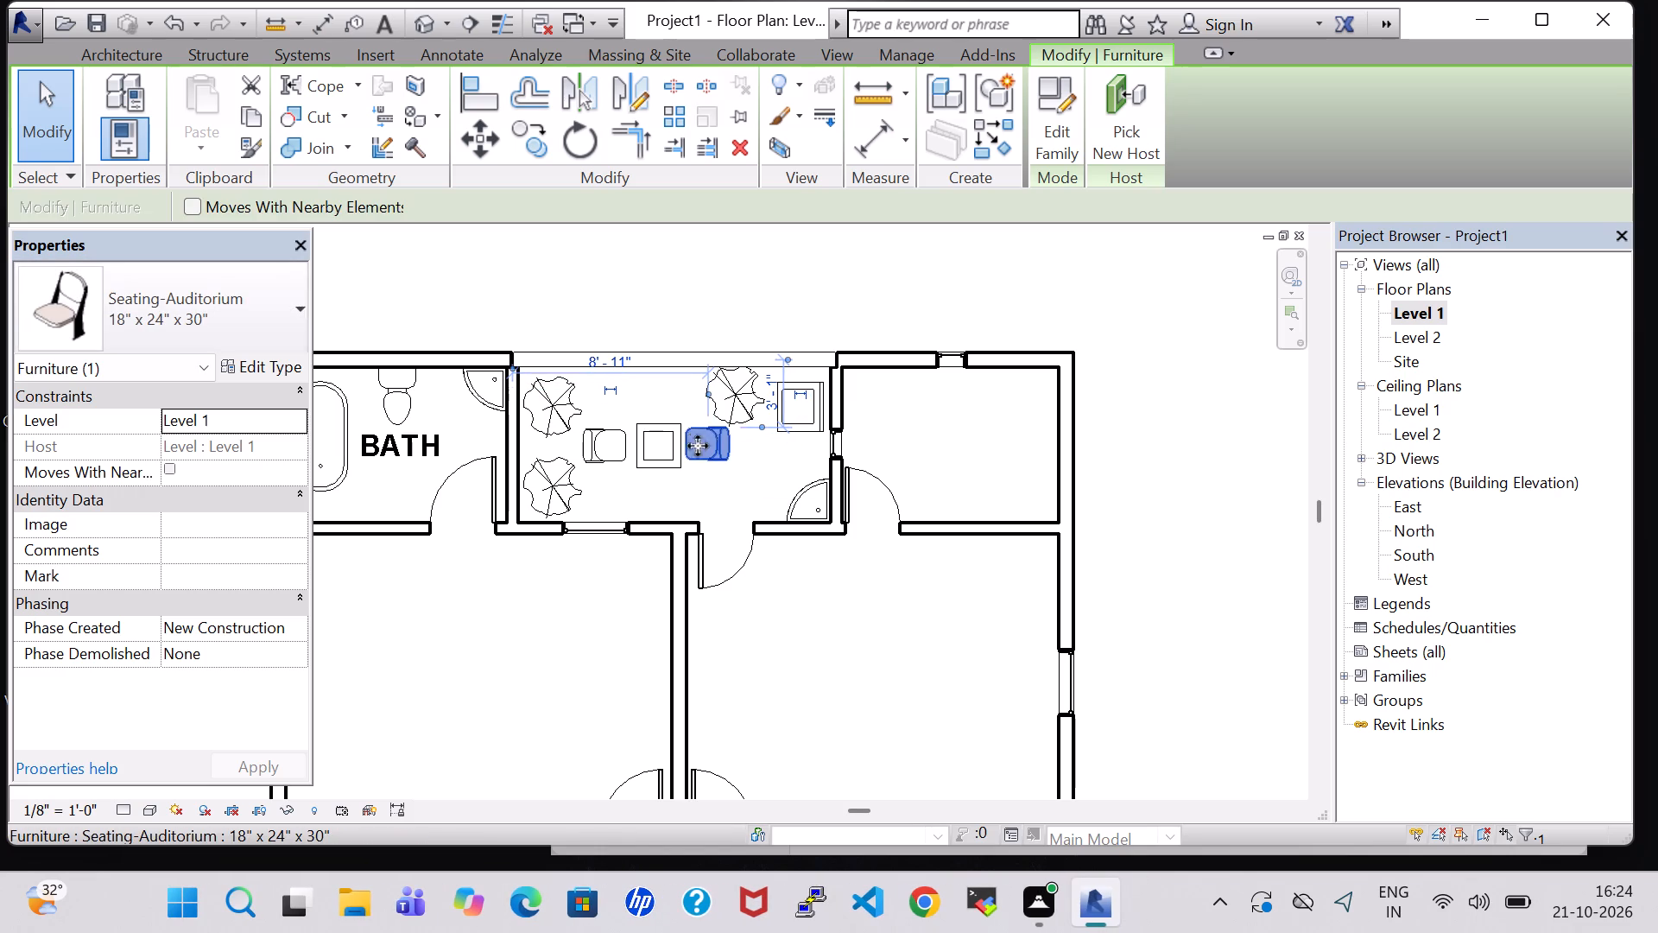
{"action": "left_click", "coordinate": [619, 442]}
{"action": "key", "text": "Right"}
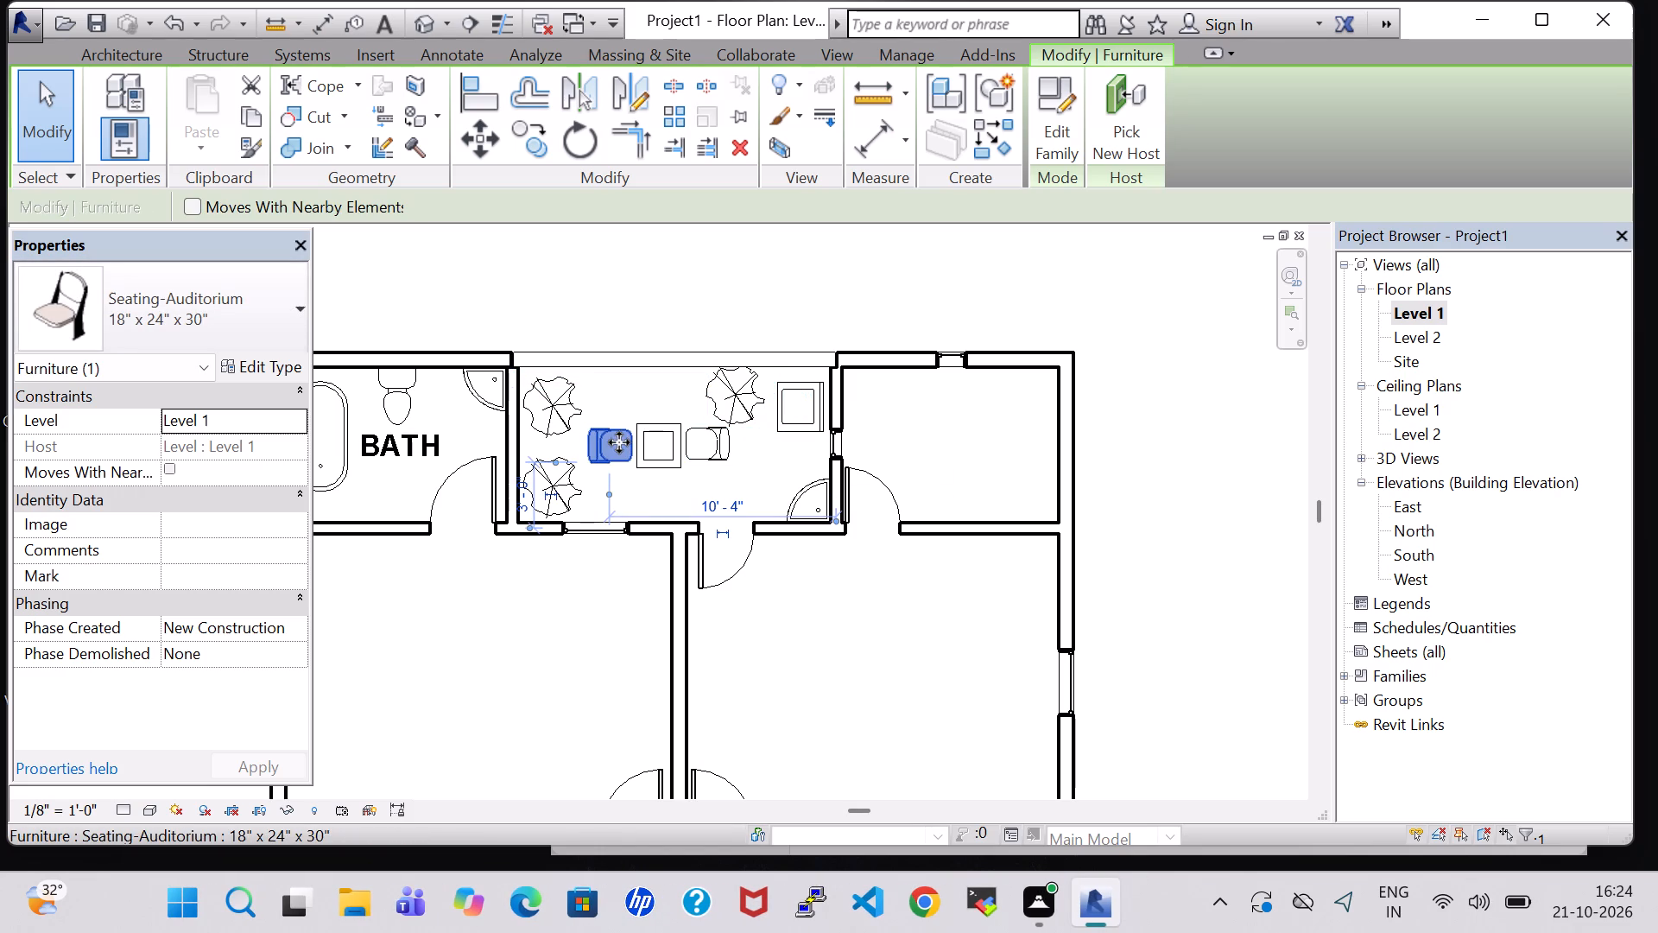
{"action": "left_click", "coordinate": [669, 492]}
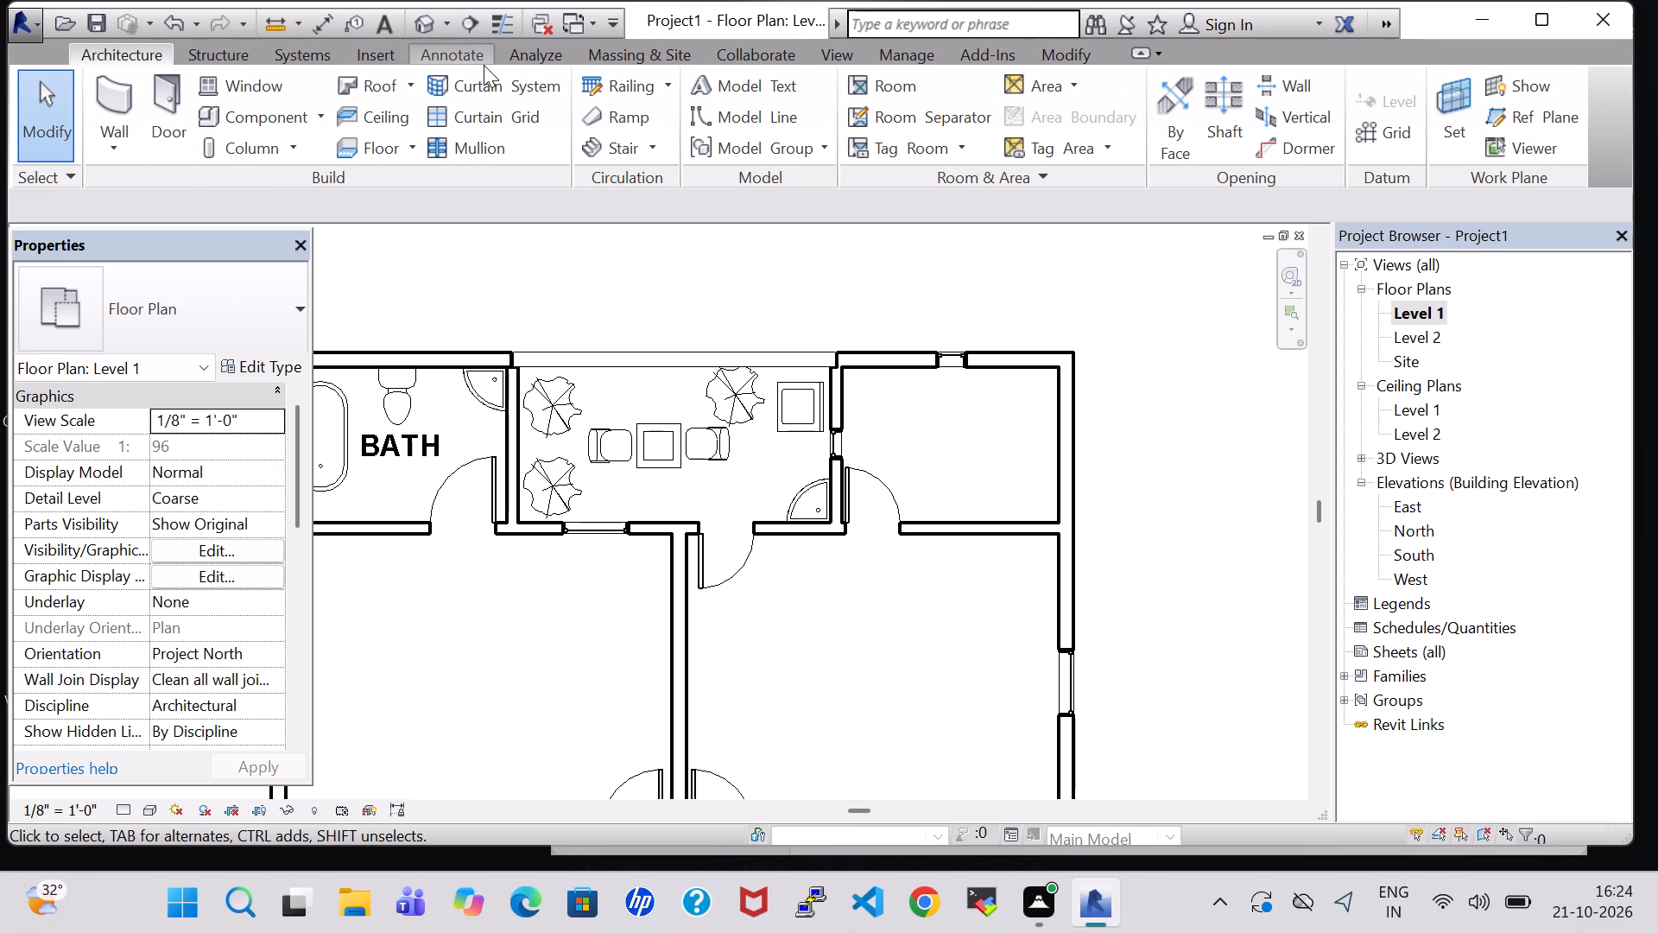
Place a tagged room in the wash area between the bathroom and the northeast room, and name it UTILITY.
{"action": "left_click", "coordinate": [876, 94]}
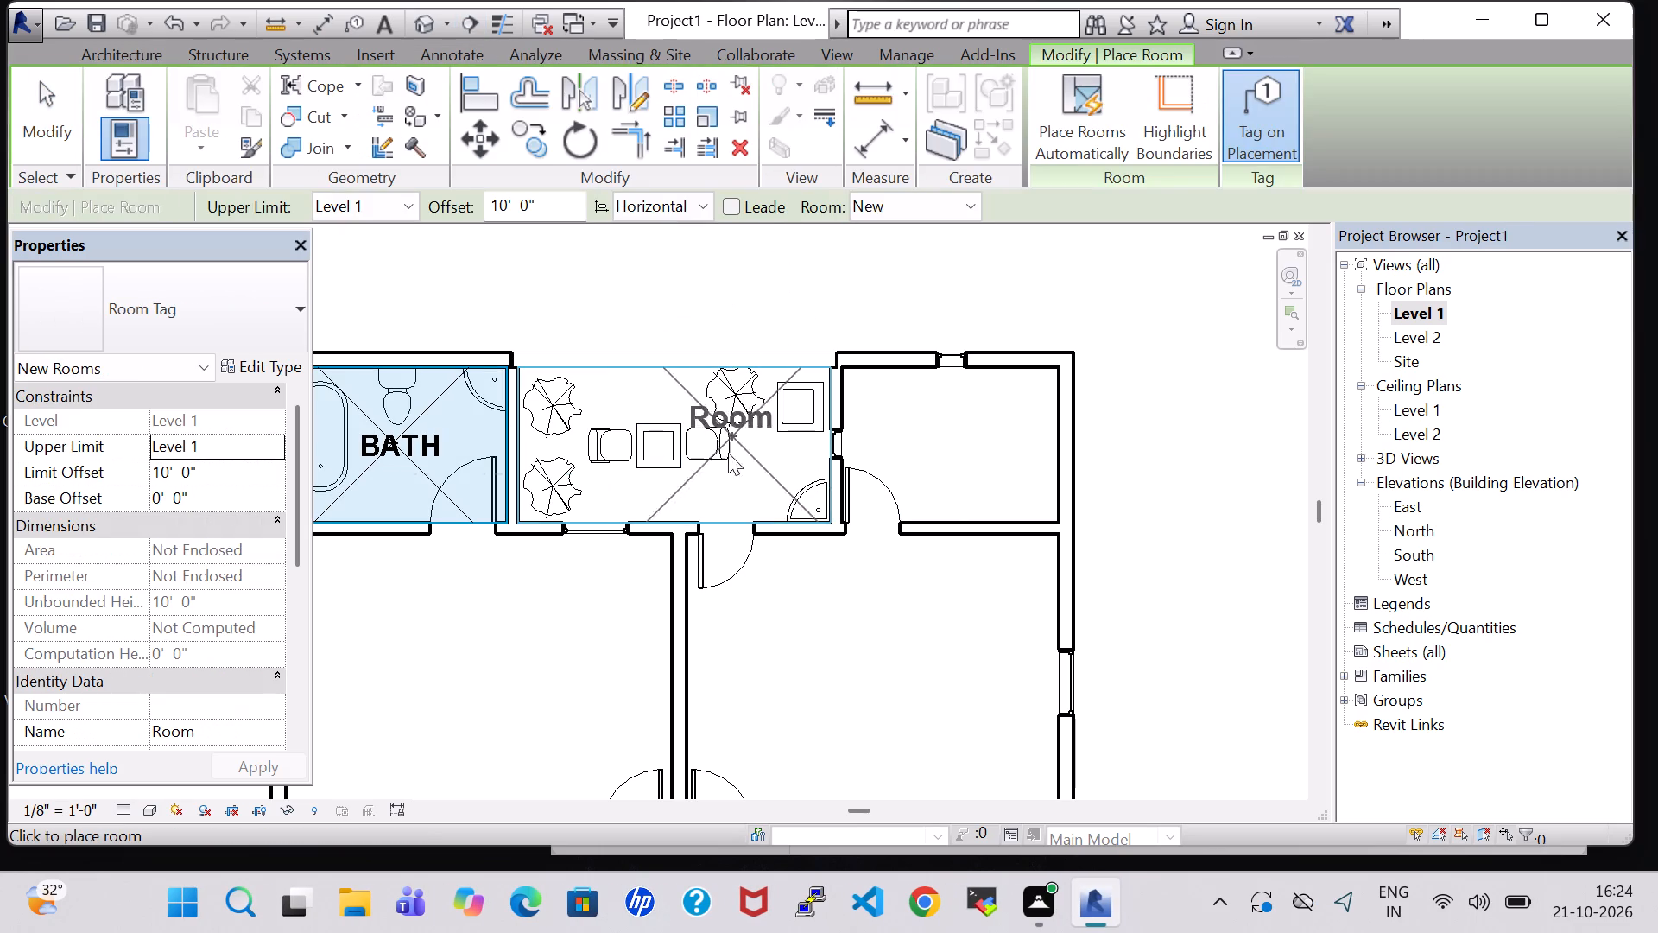
{"action": "left_click", "coordinate": [683, 465]}
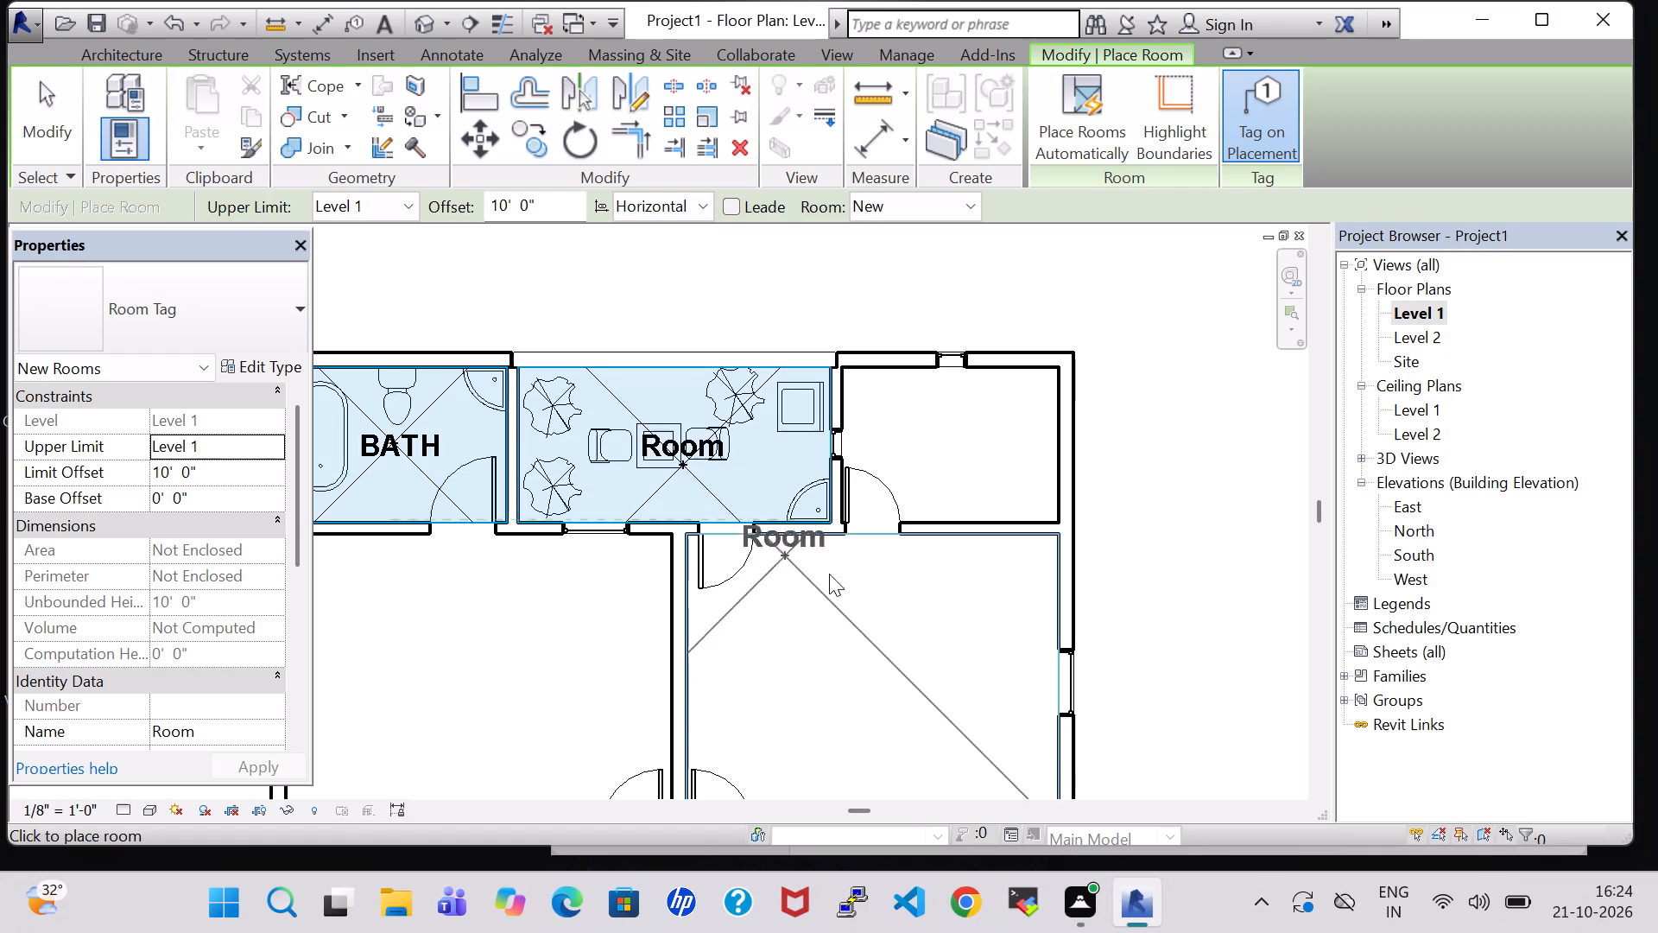
{"action": "key", "text": "Escape"}
{"action": "key", "text": "Escape"}
{"action": "double_click", "coordinate": [678, 445]}
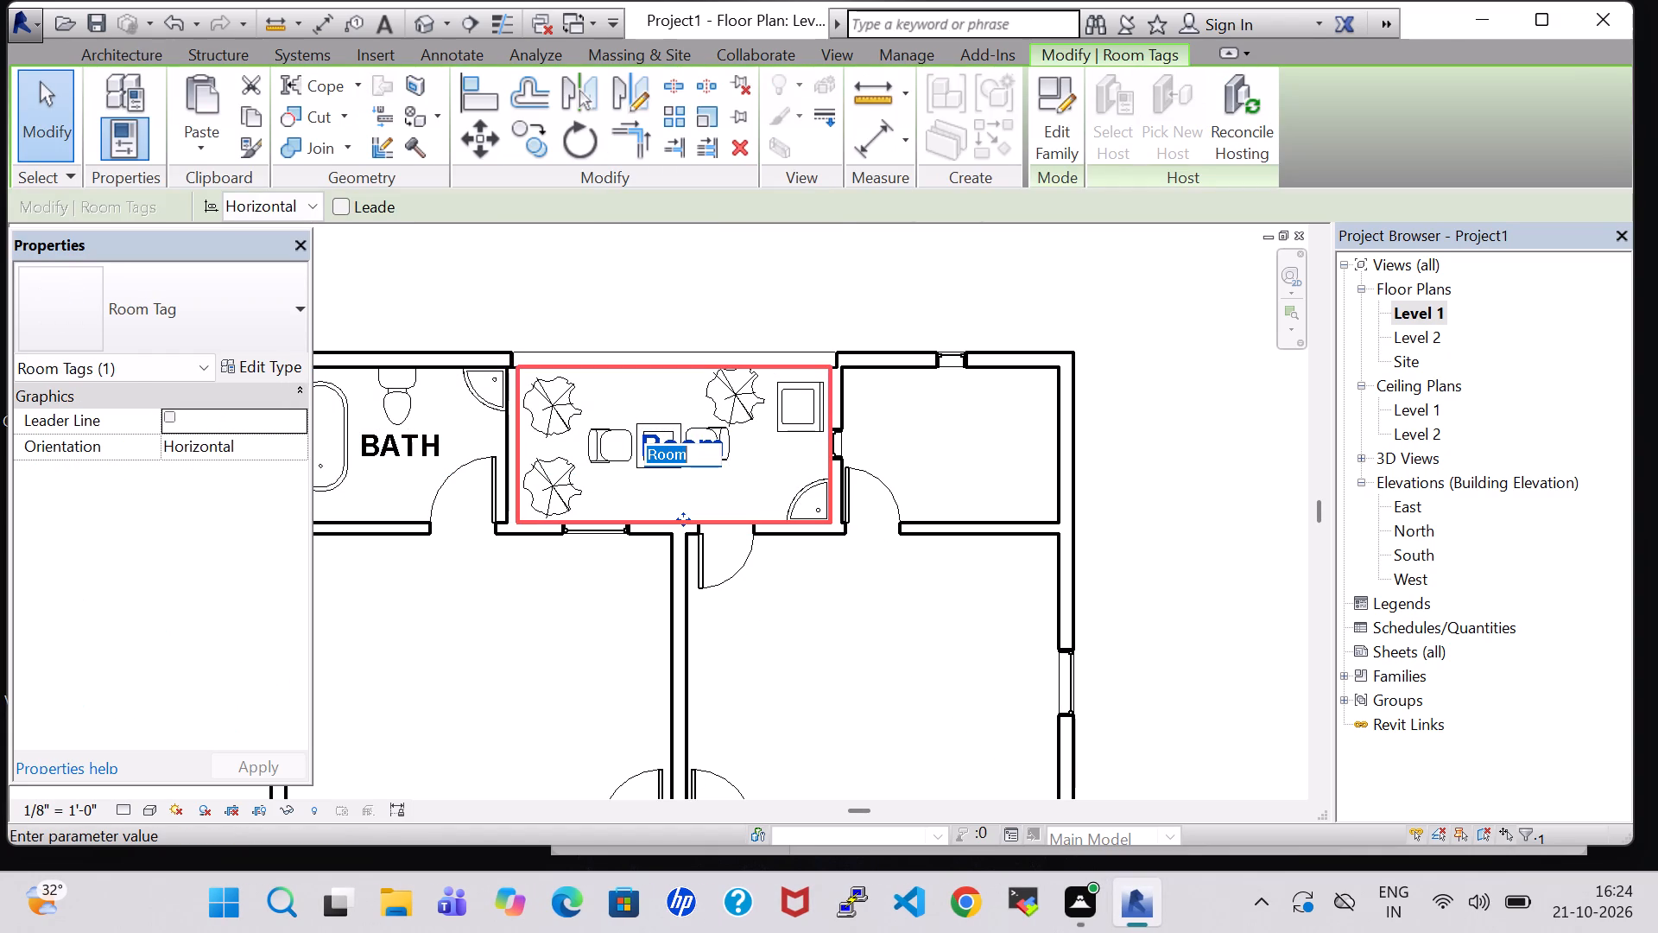
{"action": "key", "text": "BackSpace"}
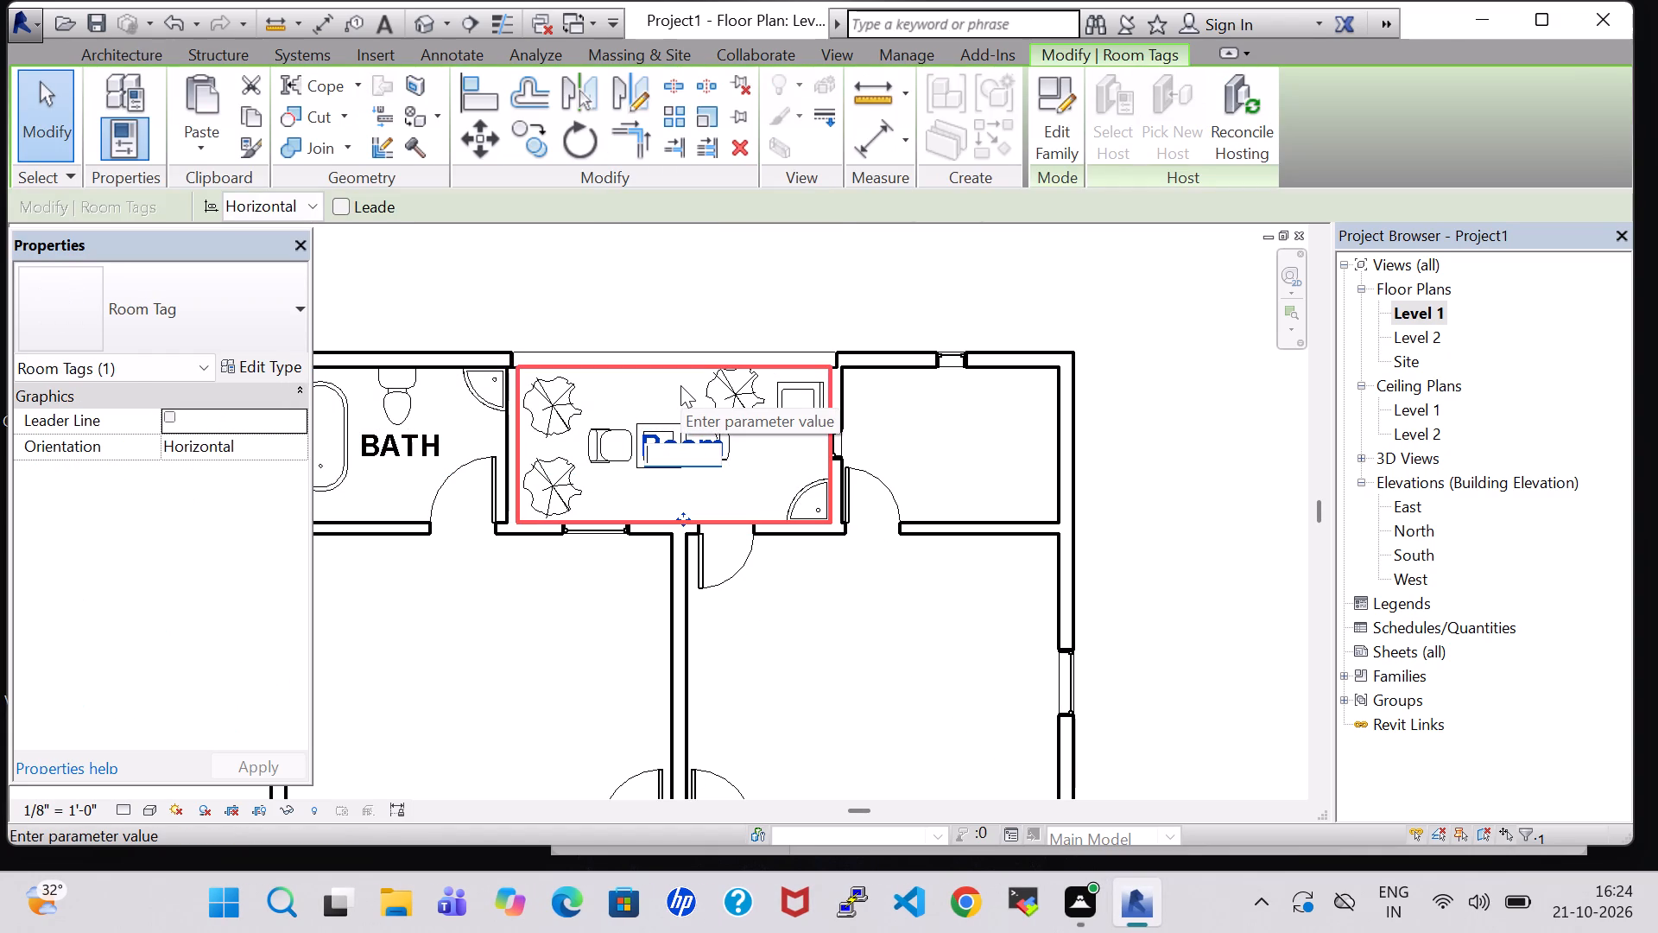
{"action": "type", "text": "UTILITY"}
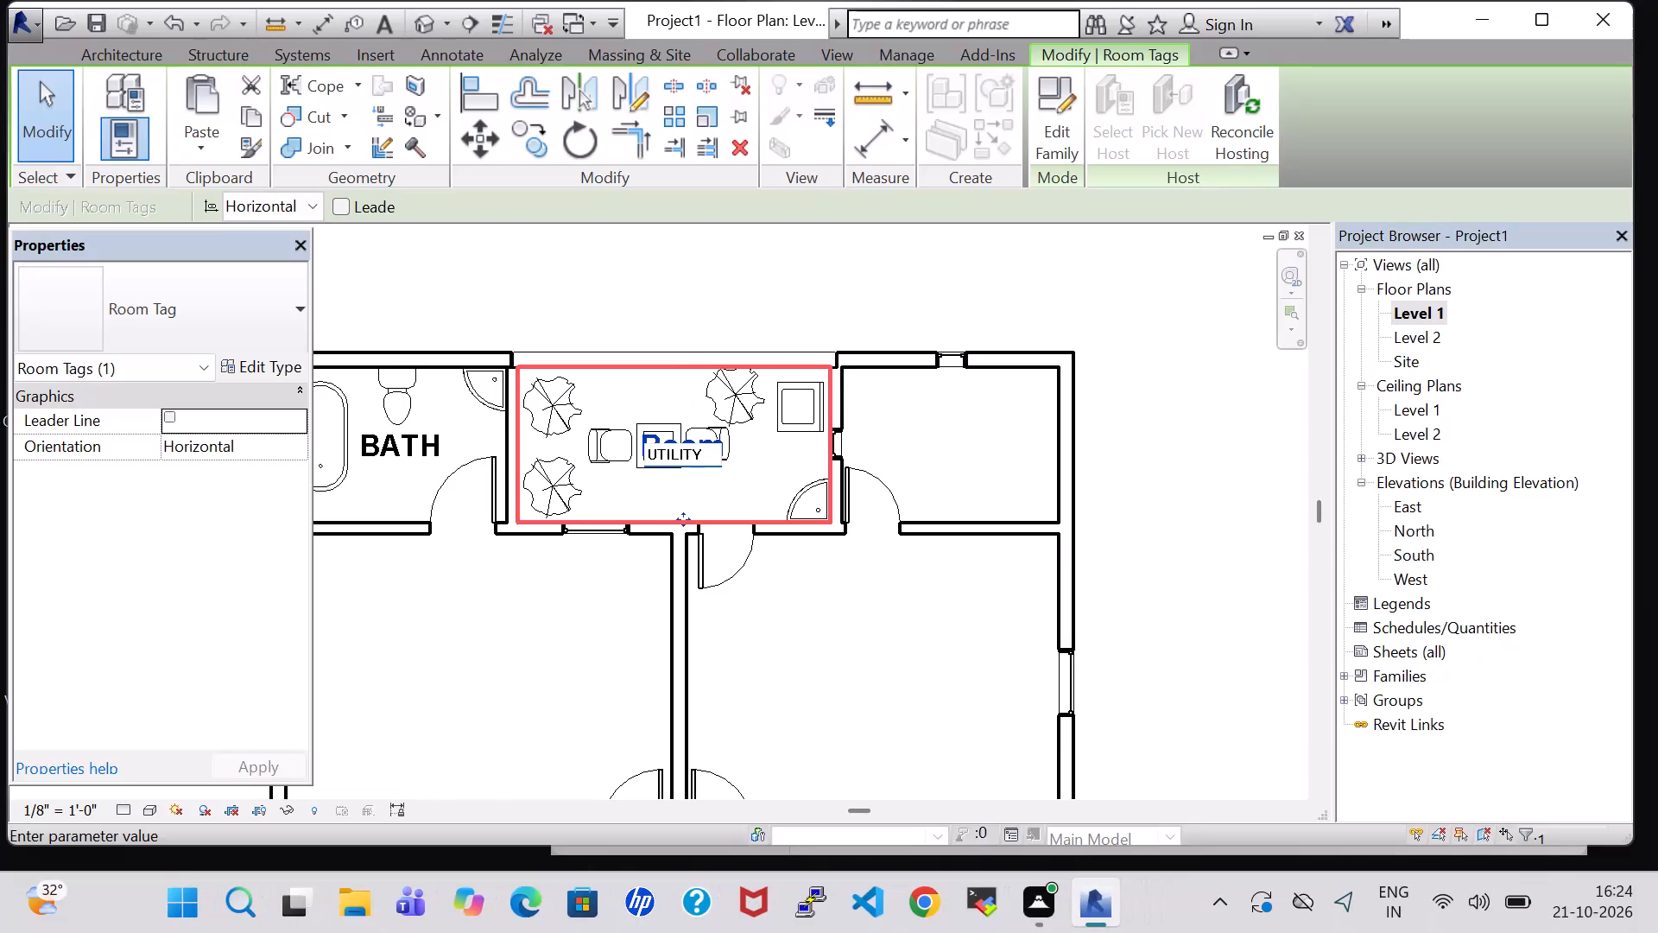
{"action": "key", "text": "Return"}
{"action": "left_click", "coordinate": [914, 432]}
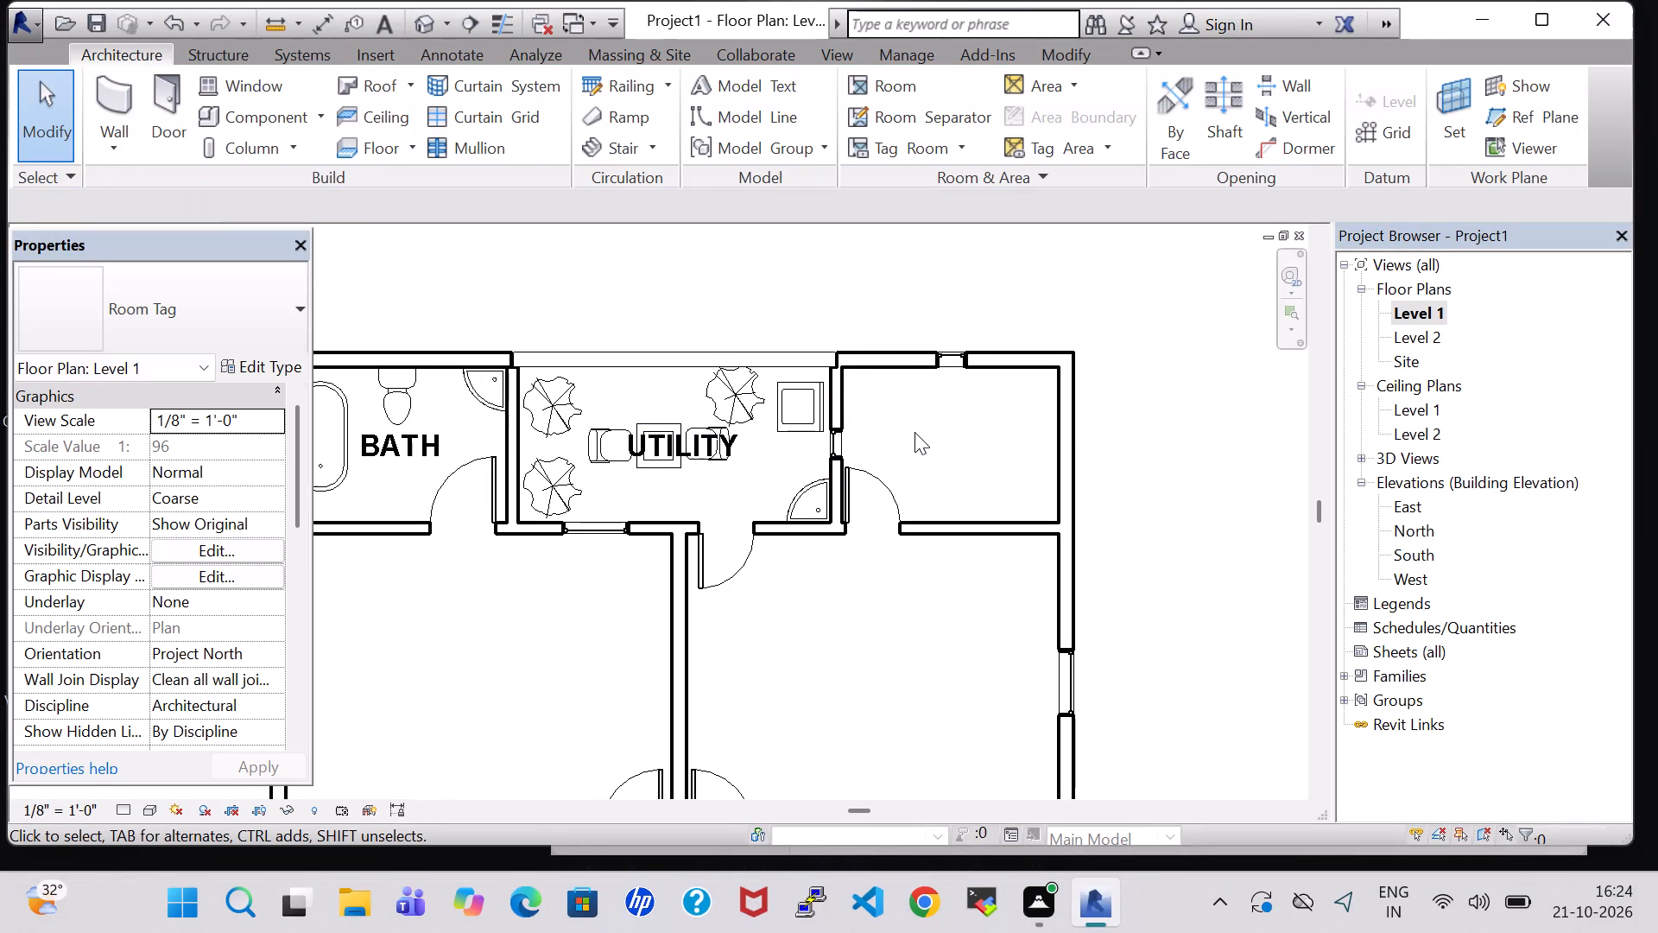
Load the Dresser family from the Furniture Storage library folder as a component.
{"action": "scroll", "coordinate": [914, 432], "scroll_direction": "down", "scroll_amount": 3}
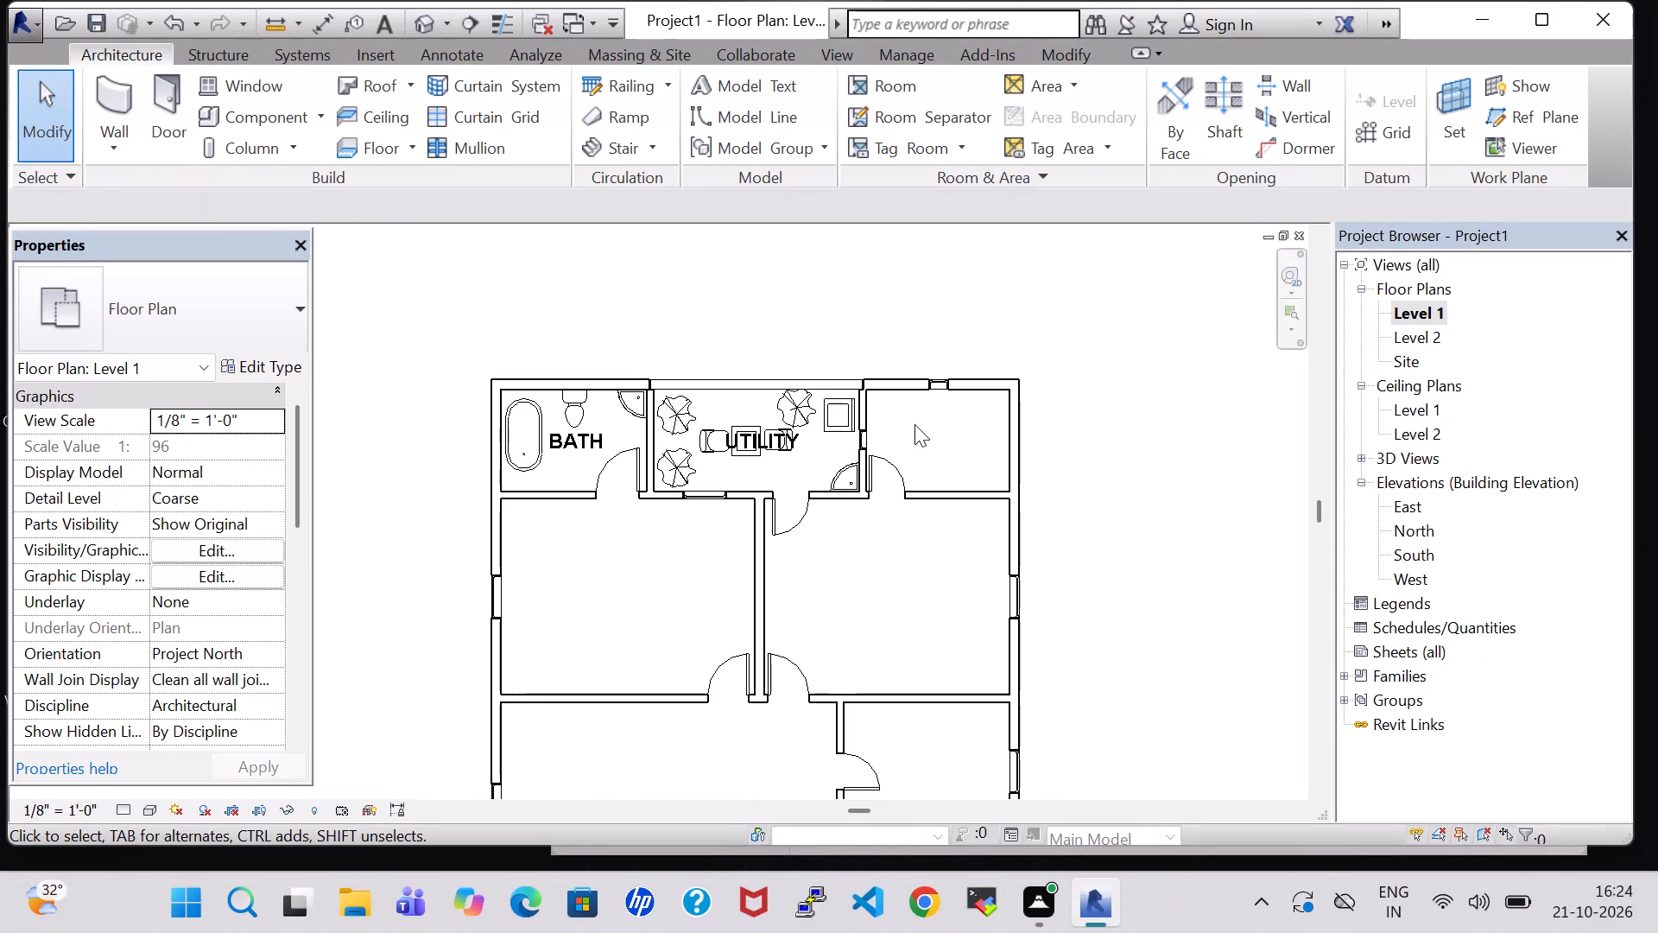
{"action": "left_click", "coordinate": [259, 111]}
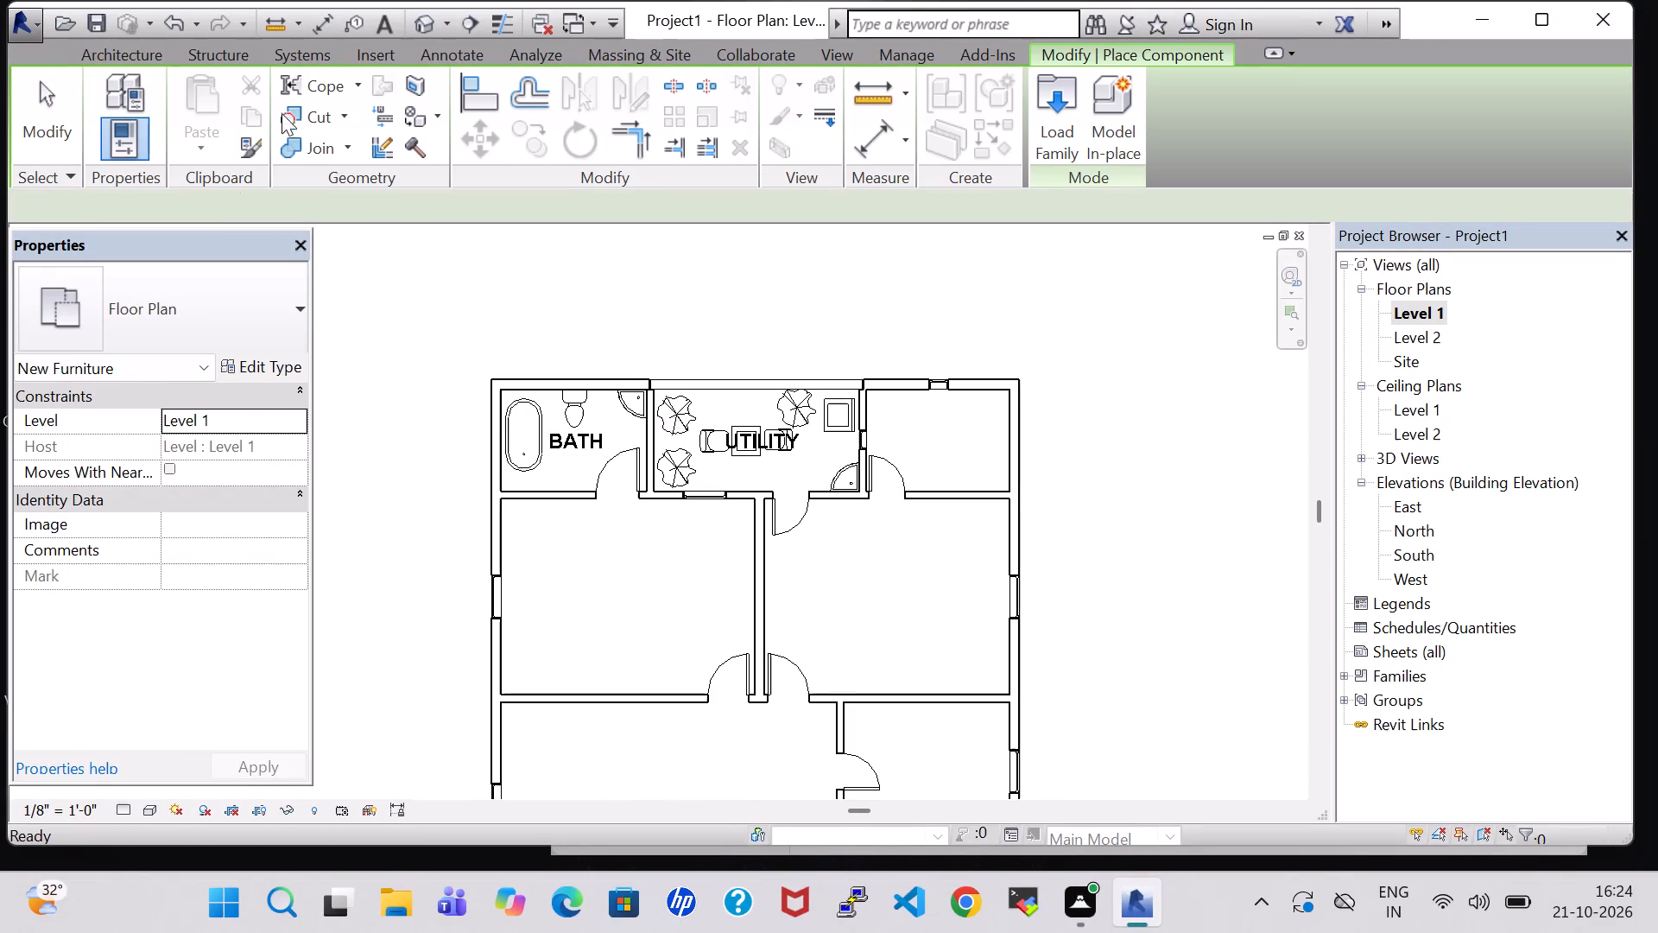
{"action": "left_click", "coordinate": [1028, 134]}
{"action": "left_click", "coordinate": [1056, 132]}
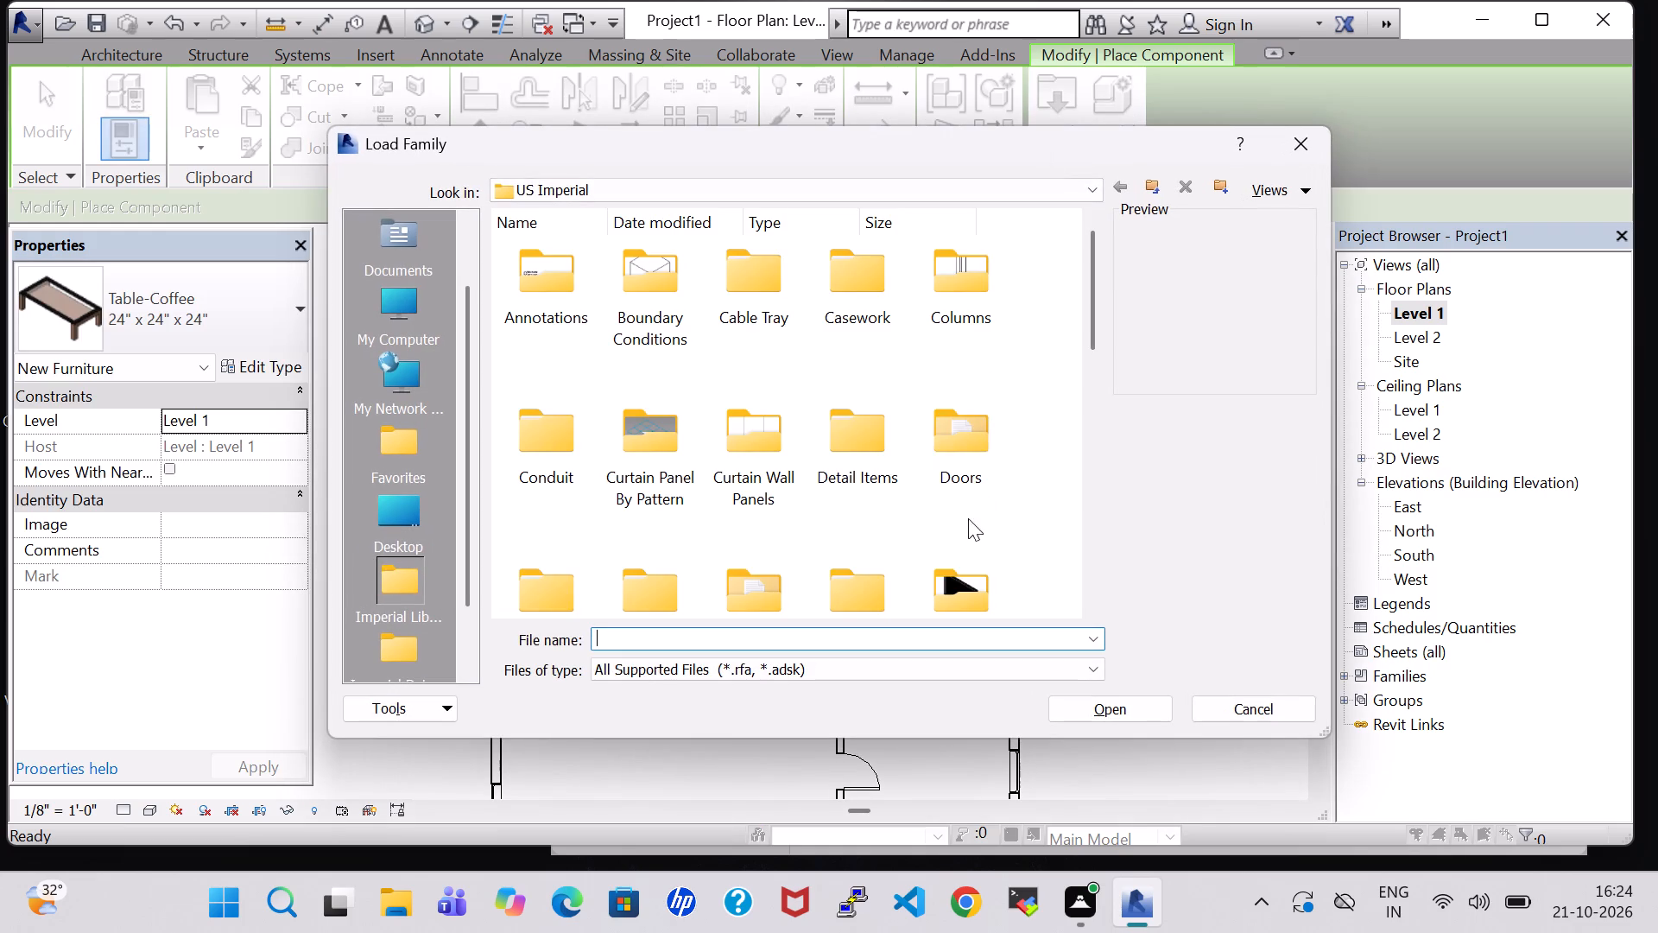
{"action": "scroll", "coordinate": [968, 534], "scroll_direction": "down", "scroll_amount": 1}
{"action": "double_click", "coordinate": [924, 329]}
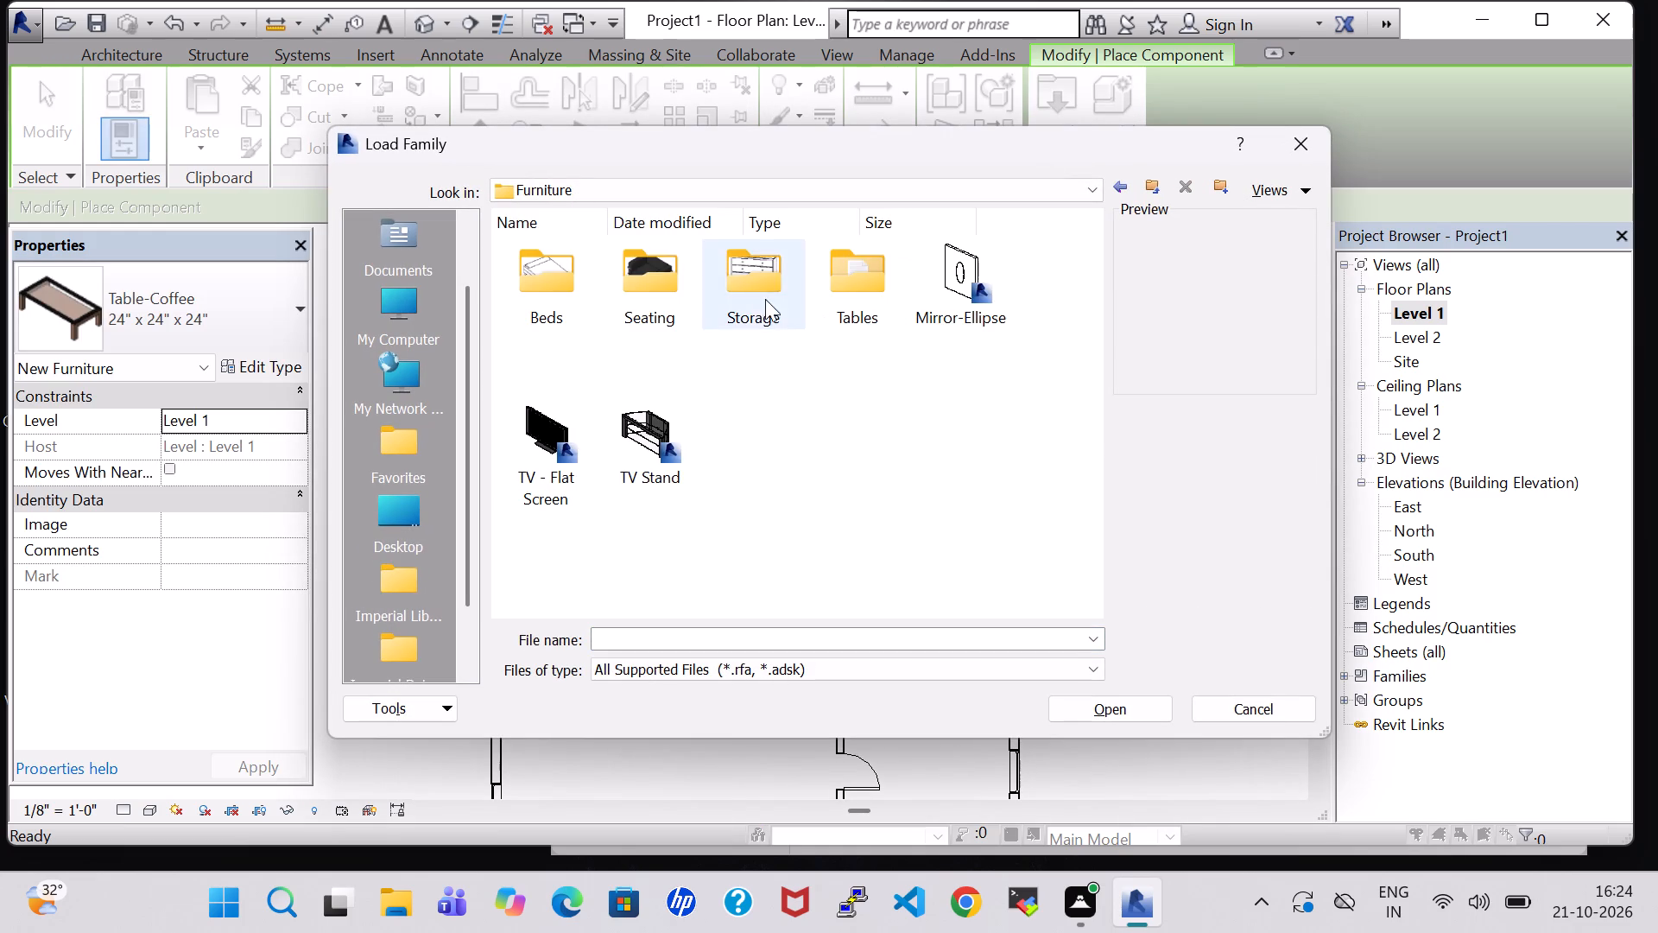
{"action": "double_click", "coordinate": [750, 297]}
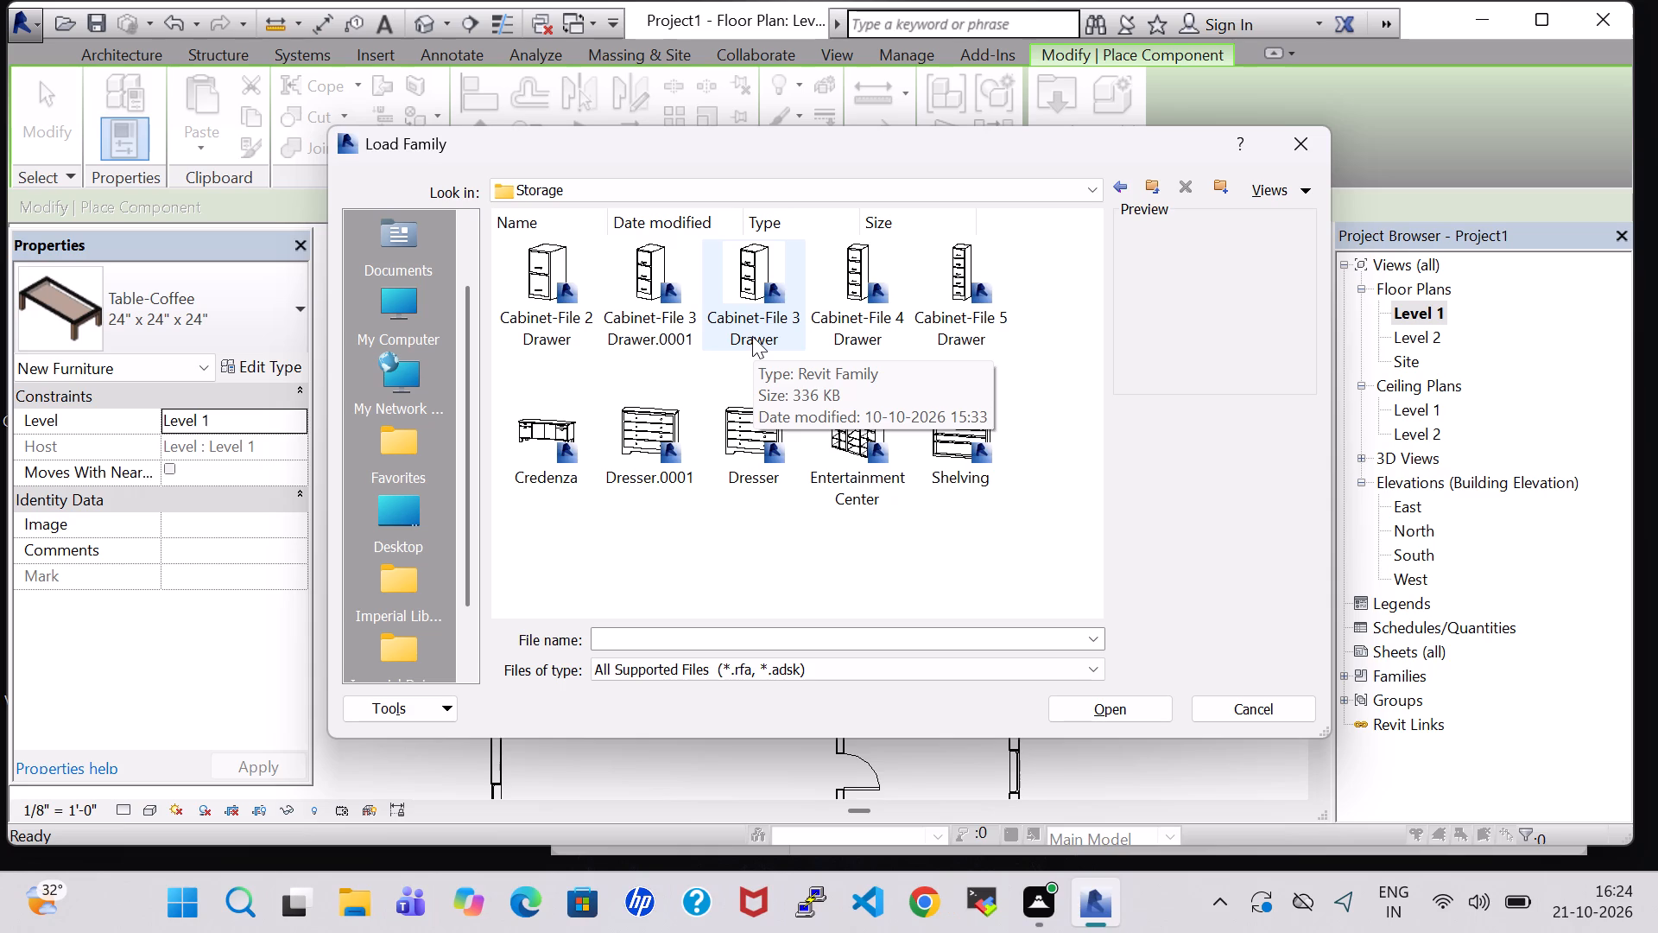
{"action": "left_click", "coordinate": [744, 409]}
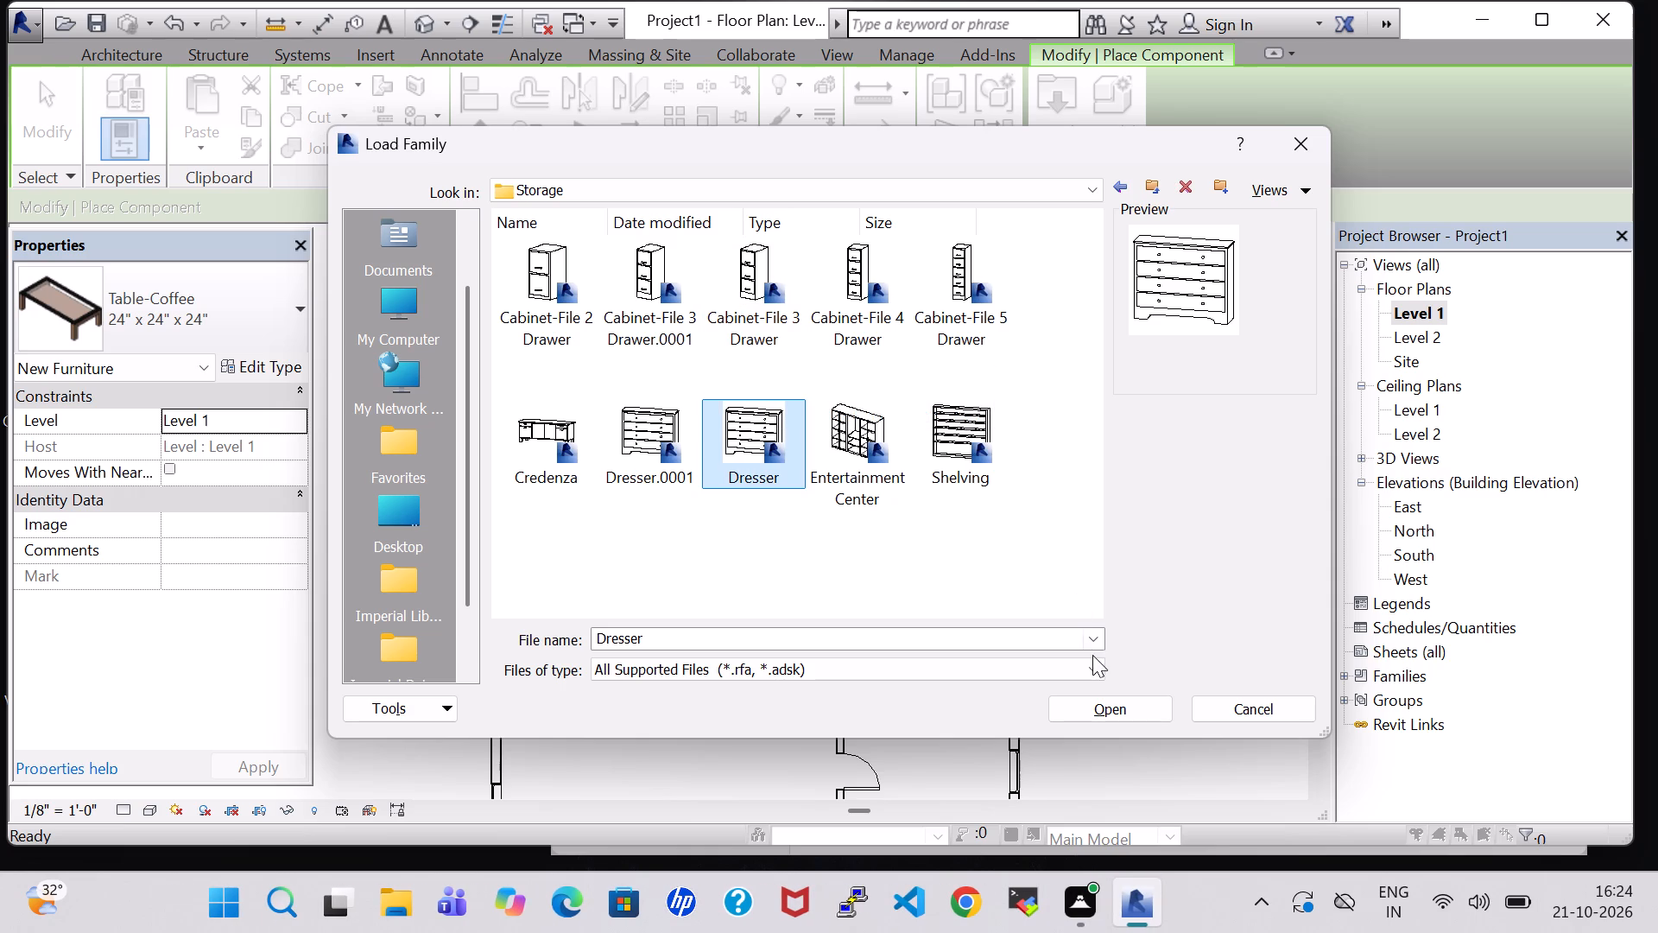
{"action": "left_click", "coordinate": [1101, 700]}
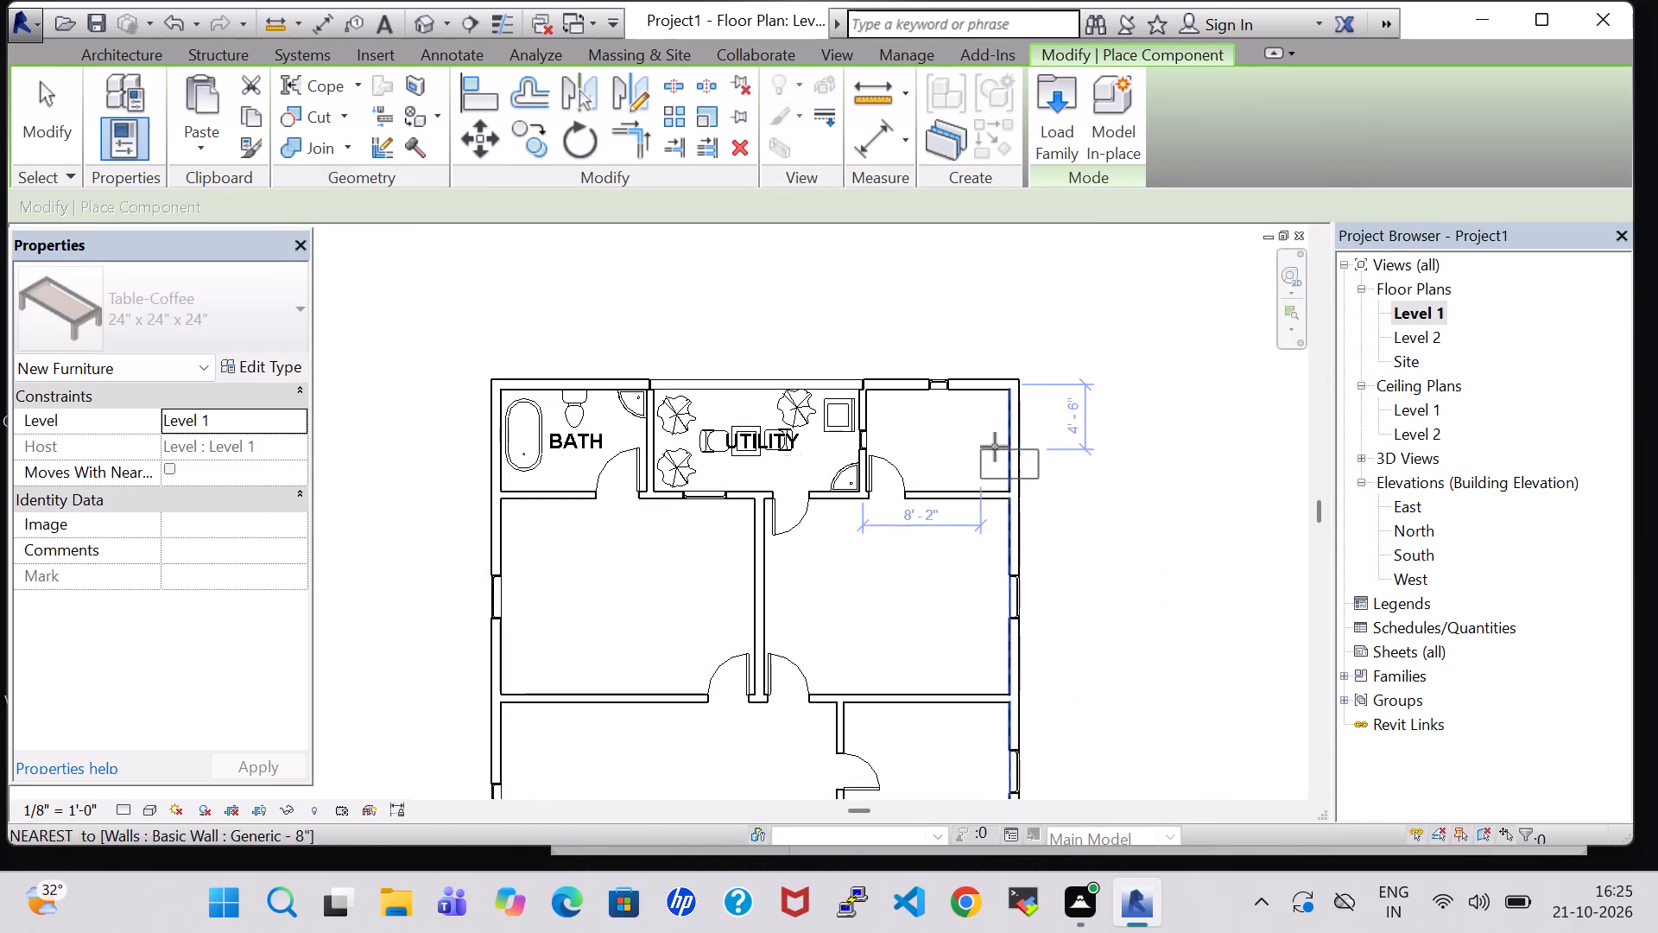
Choose the 72" x 60" x 18" Dresser type and place it lengthwise against the east wall of the northeast room.
{"action": "key", "text": "space"}
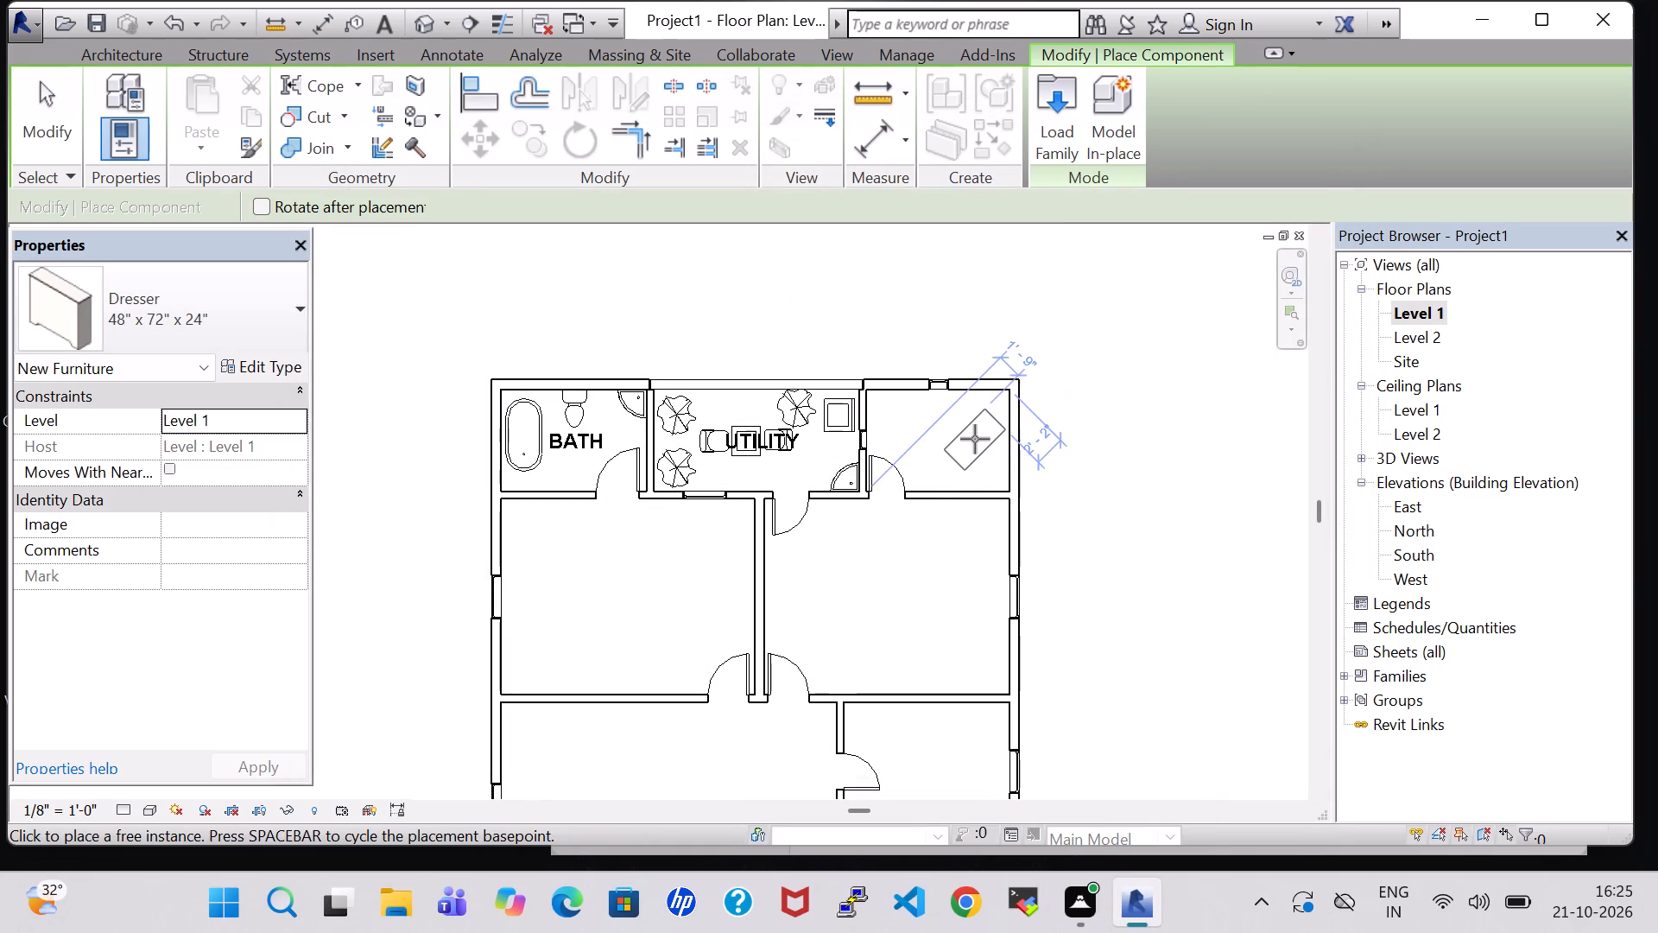
{"action": "key", "text": "space"}
{"action": "left_click", "coordinate": [274, 367]}
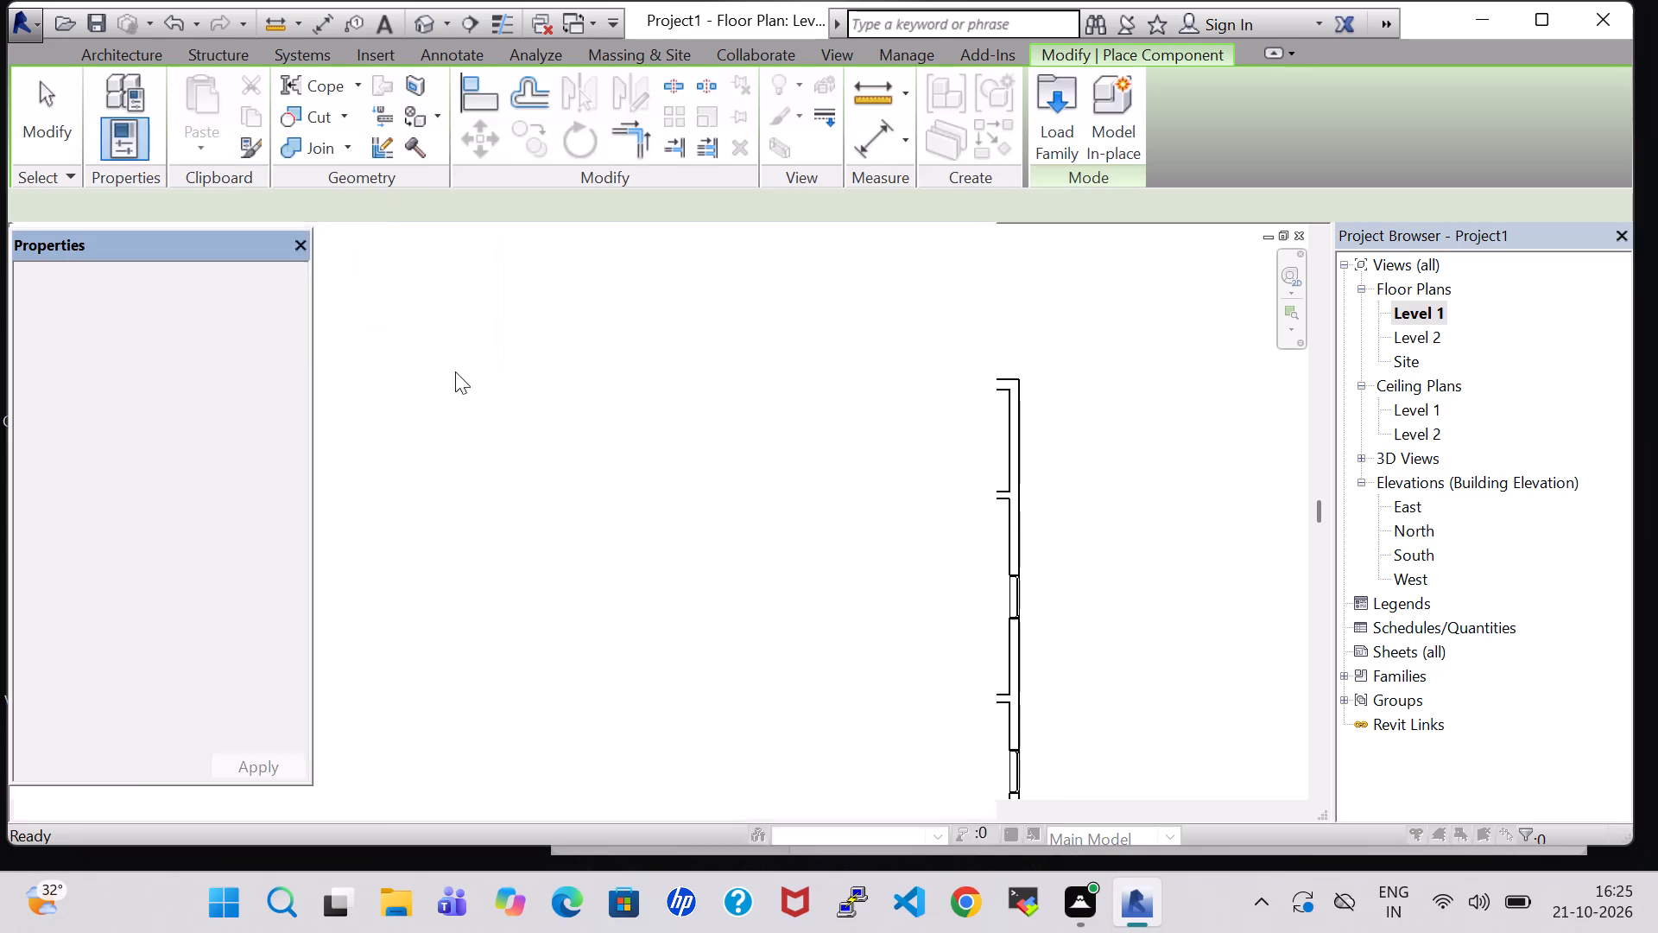
{"action": "left_click", "coordinate": [858, 204]}
{"action": "left_click", "coordinate": [725, 245]}
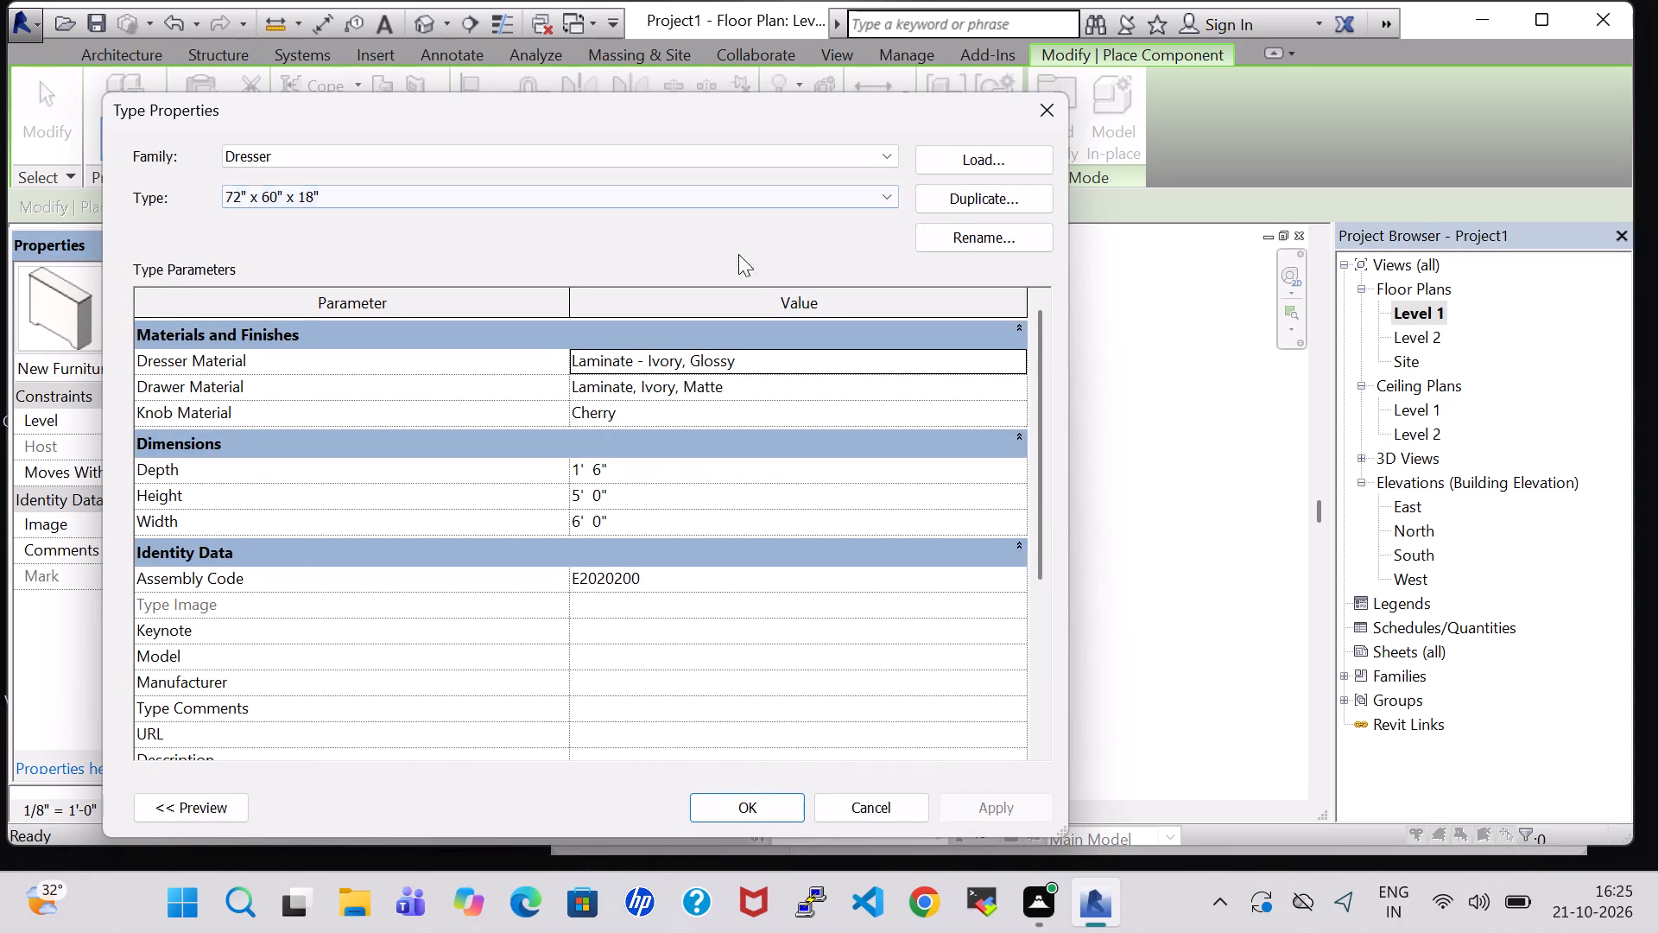
{"action": "left_click", "coordinate": [791, 803]}
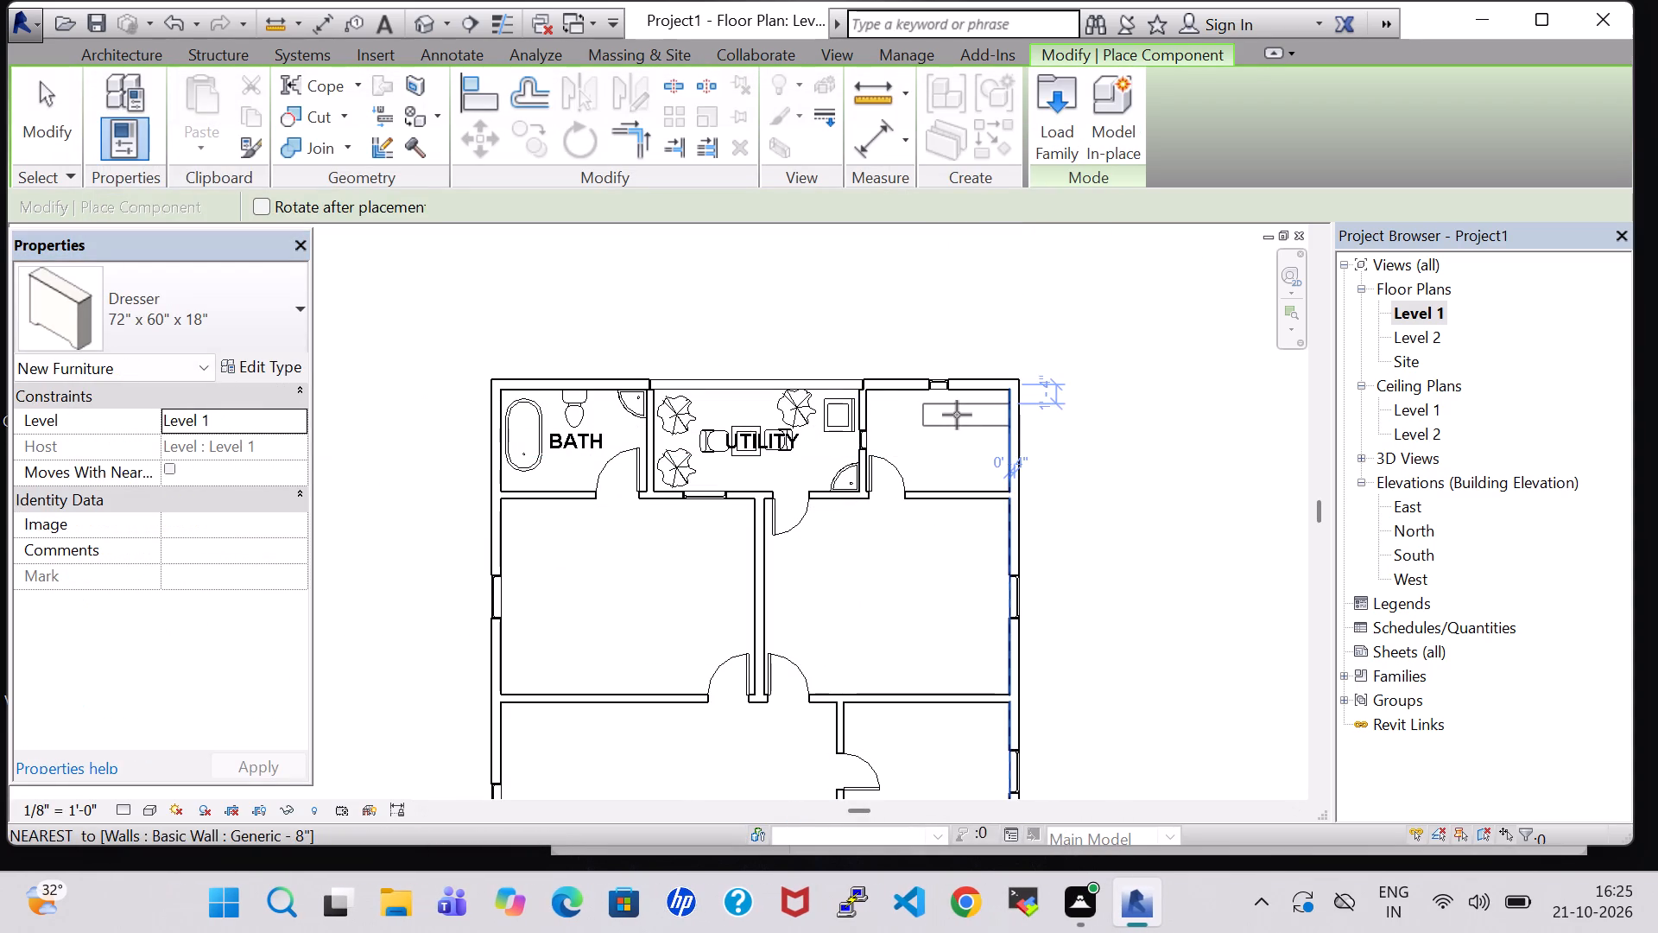
{"action": "key", "text": "space"}
{"action": "scroll", "coordinate": [977, 439], "scroll_direction": "up", "scroll_amount": 4}
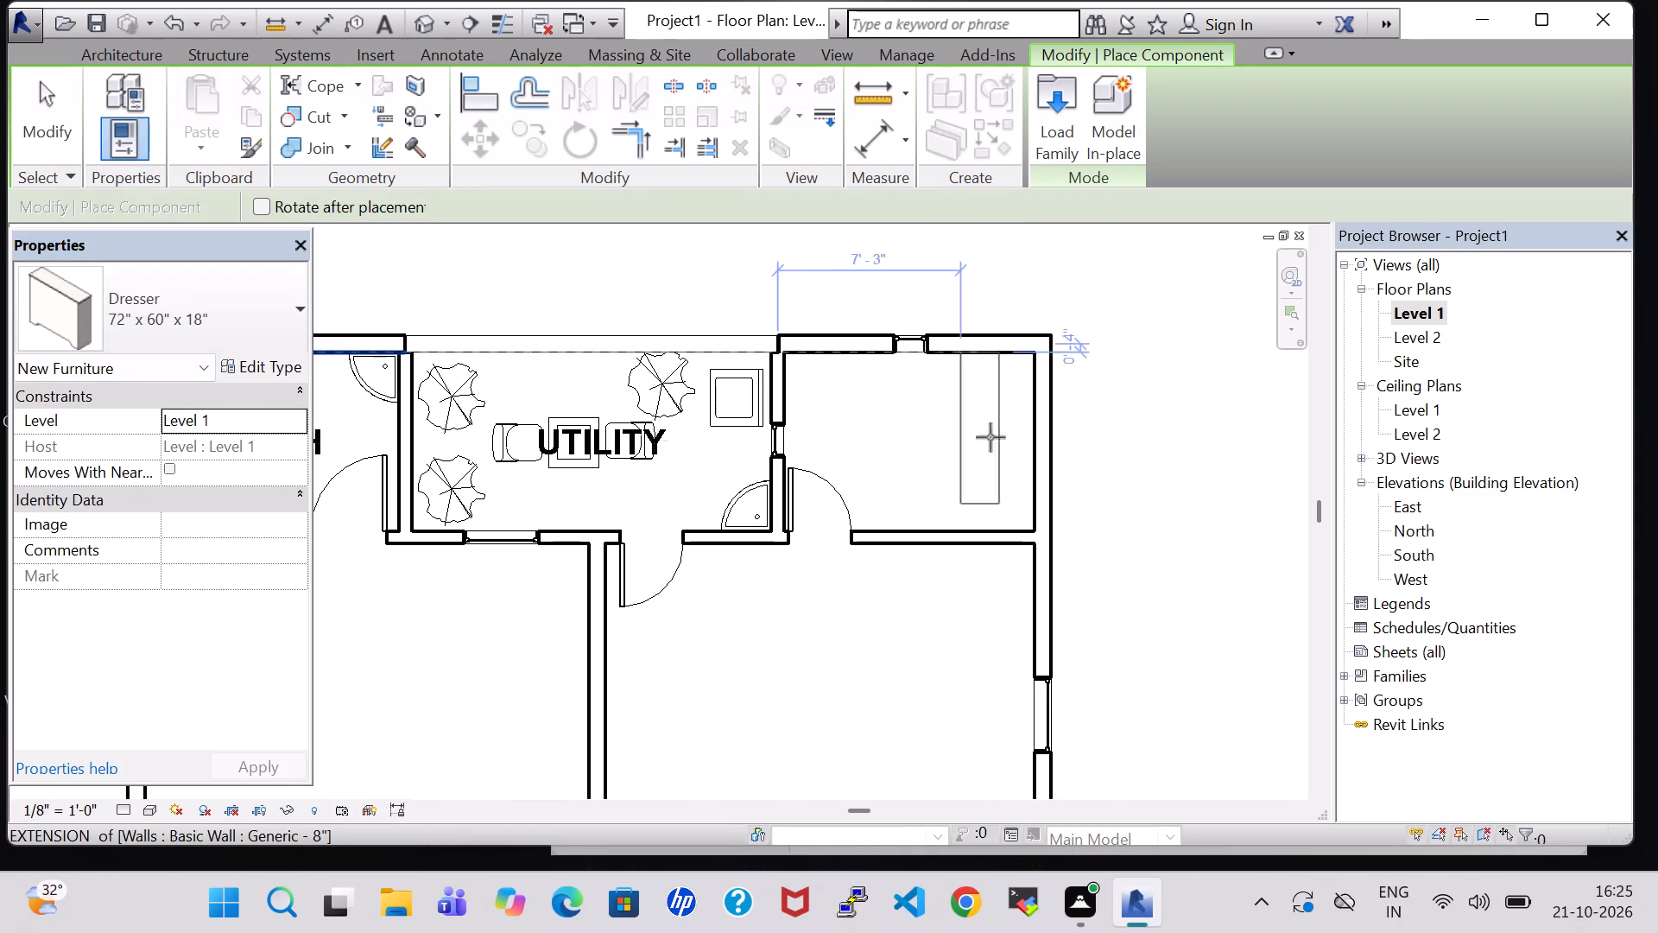
{"action": "left_click", "coordinate": [1009, 440]}
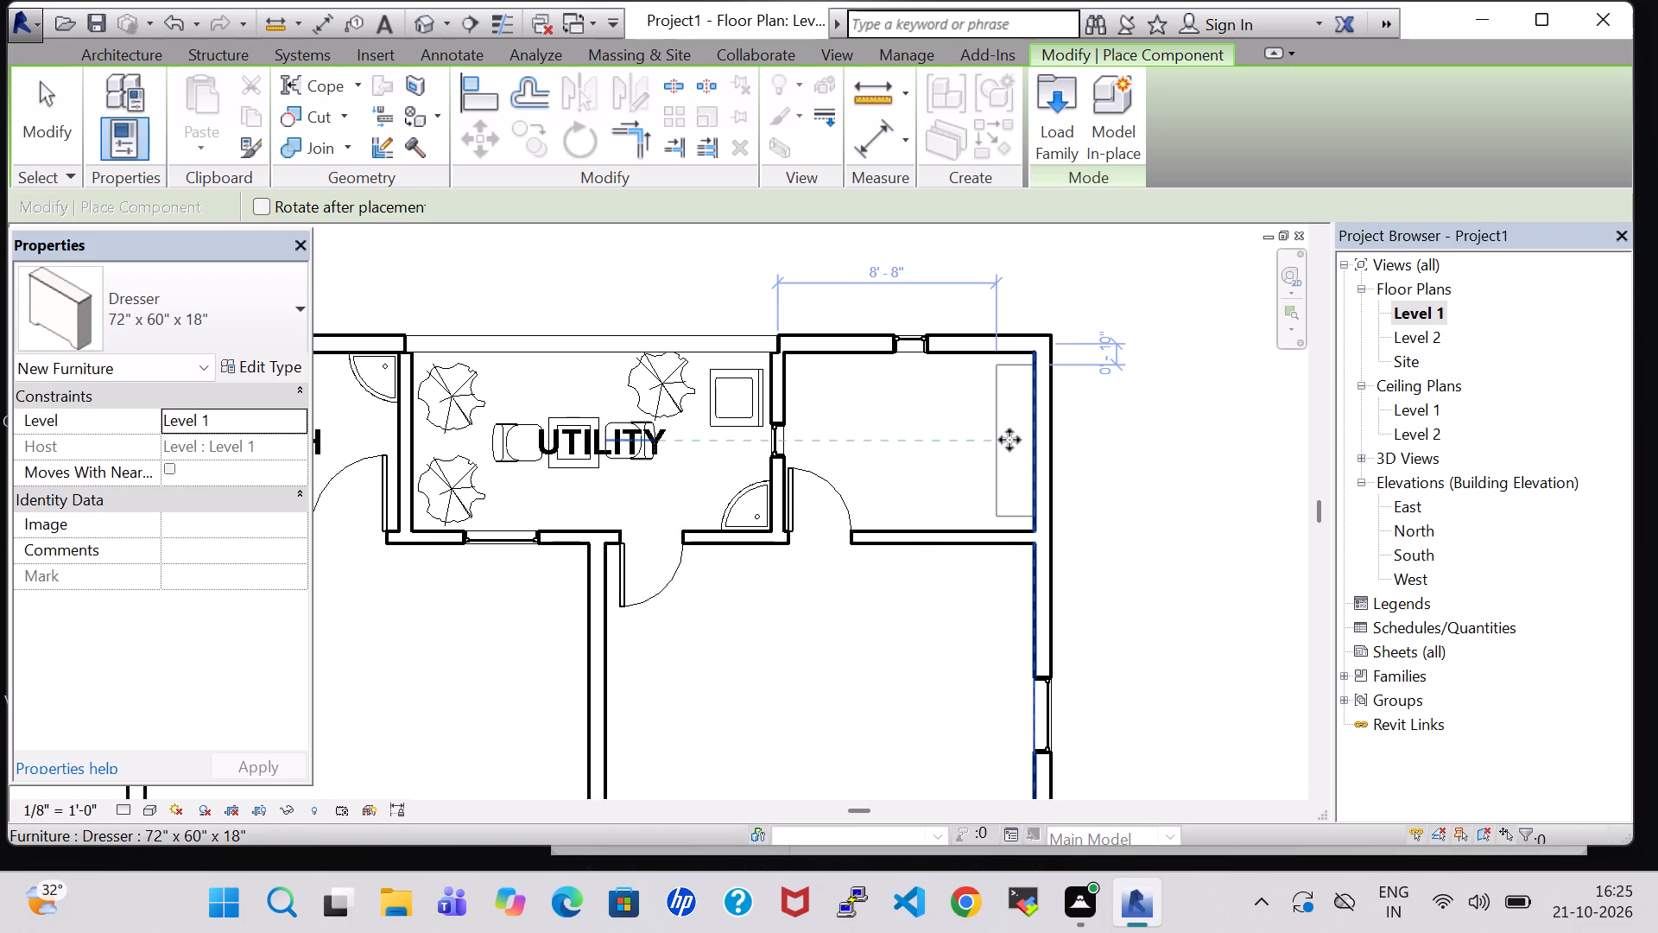
{"action": "key", "text": "Escape"}
{"action": "key", "text": "Escape"}
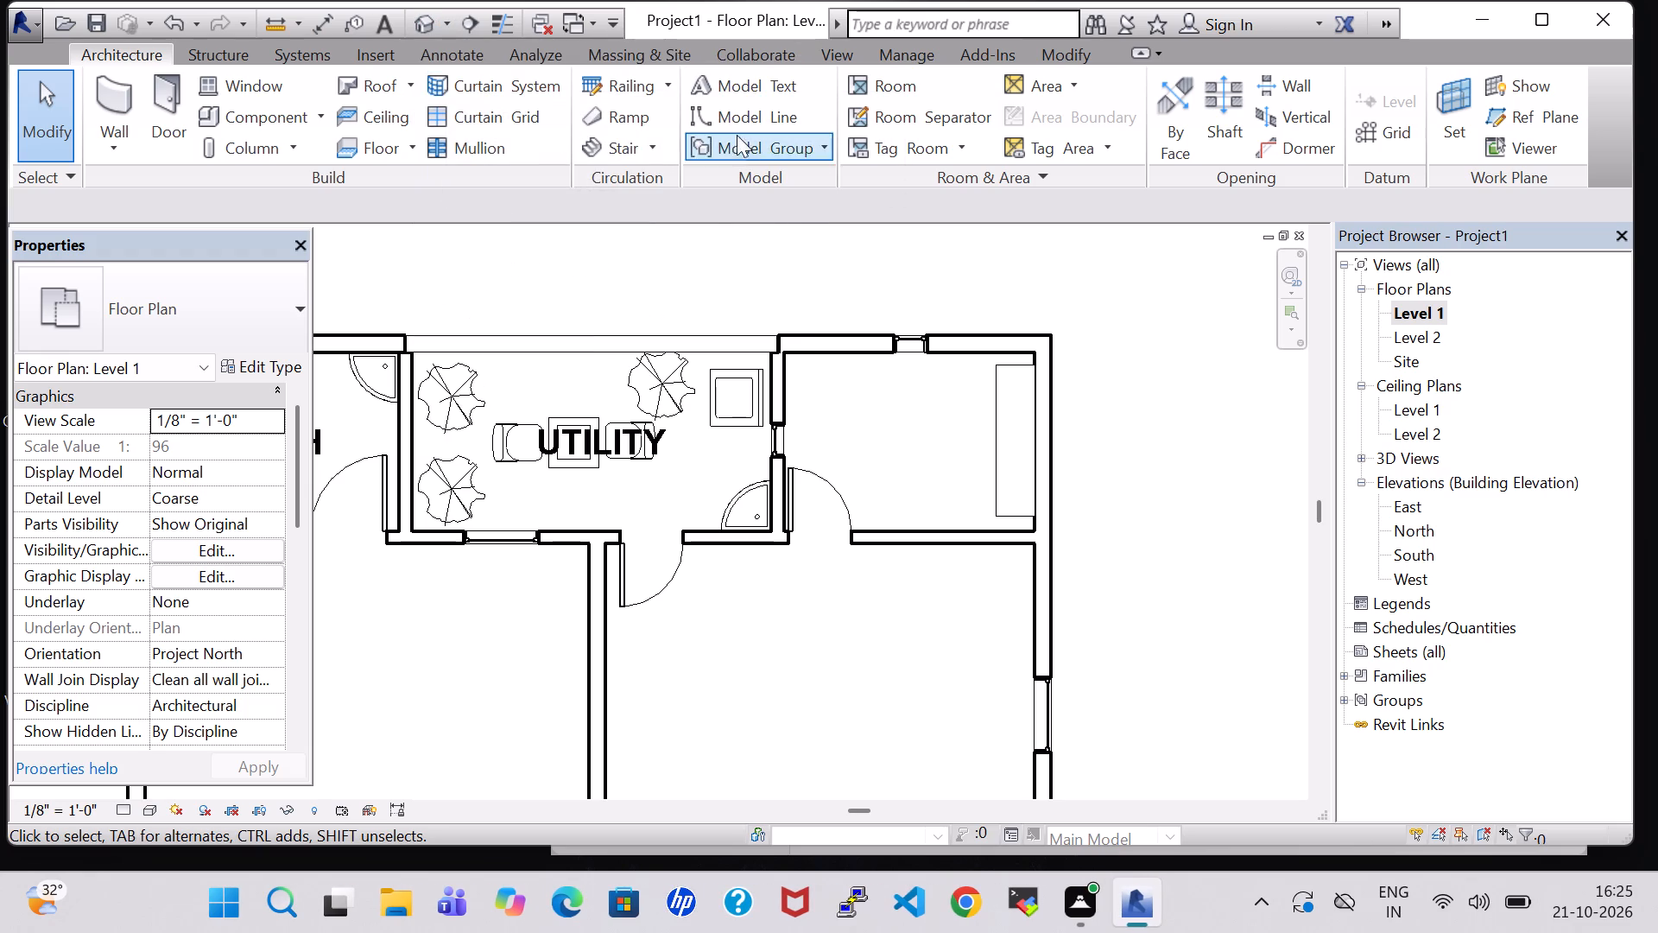
Place a tagged room in the northeast room with the dresser and name it DRESS.
{"action": "left_click", "coordinate": [897, 96]}
{"action": "left_click", "coordinate": [910, 455]}
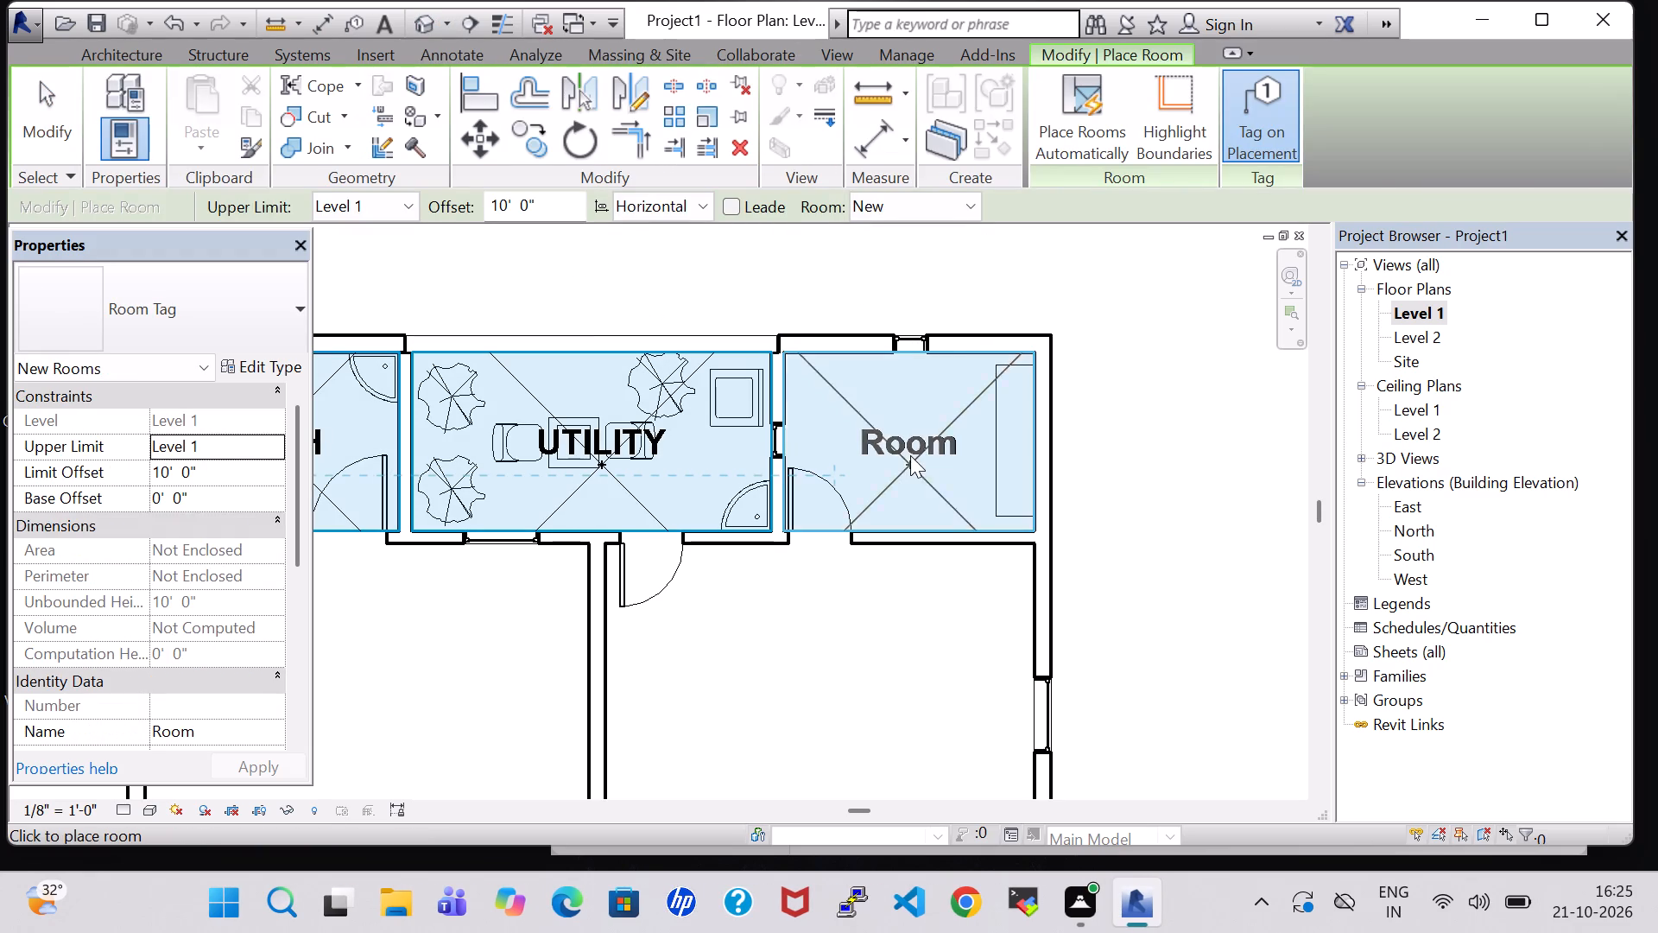
{"action": "key", "text": "Escape"}
{"action": "key", "text": "Escape"}
{"action": "double_click", "coordinate": [909, 454]}
{"action": "key", "text": "BackSpace"}
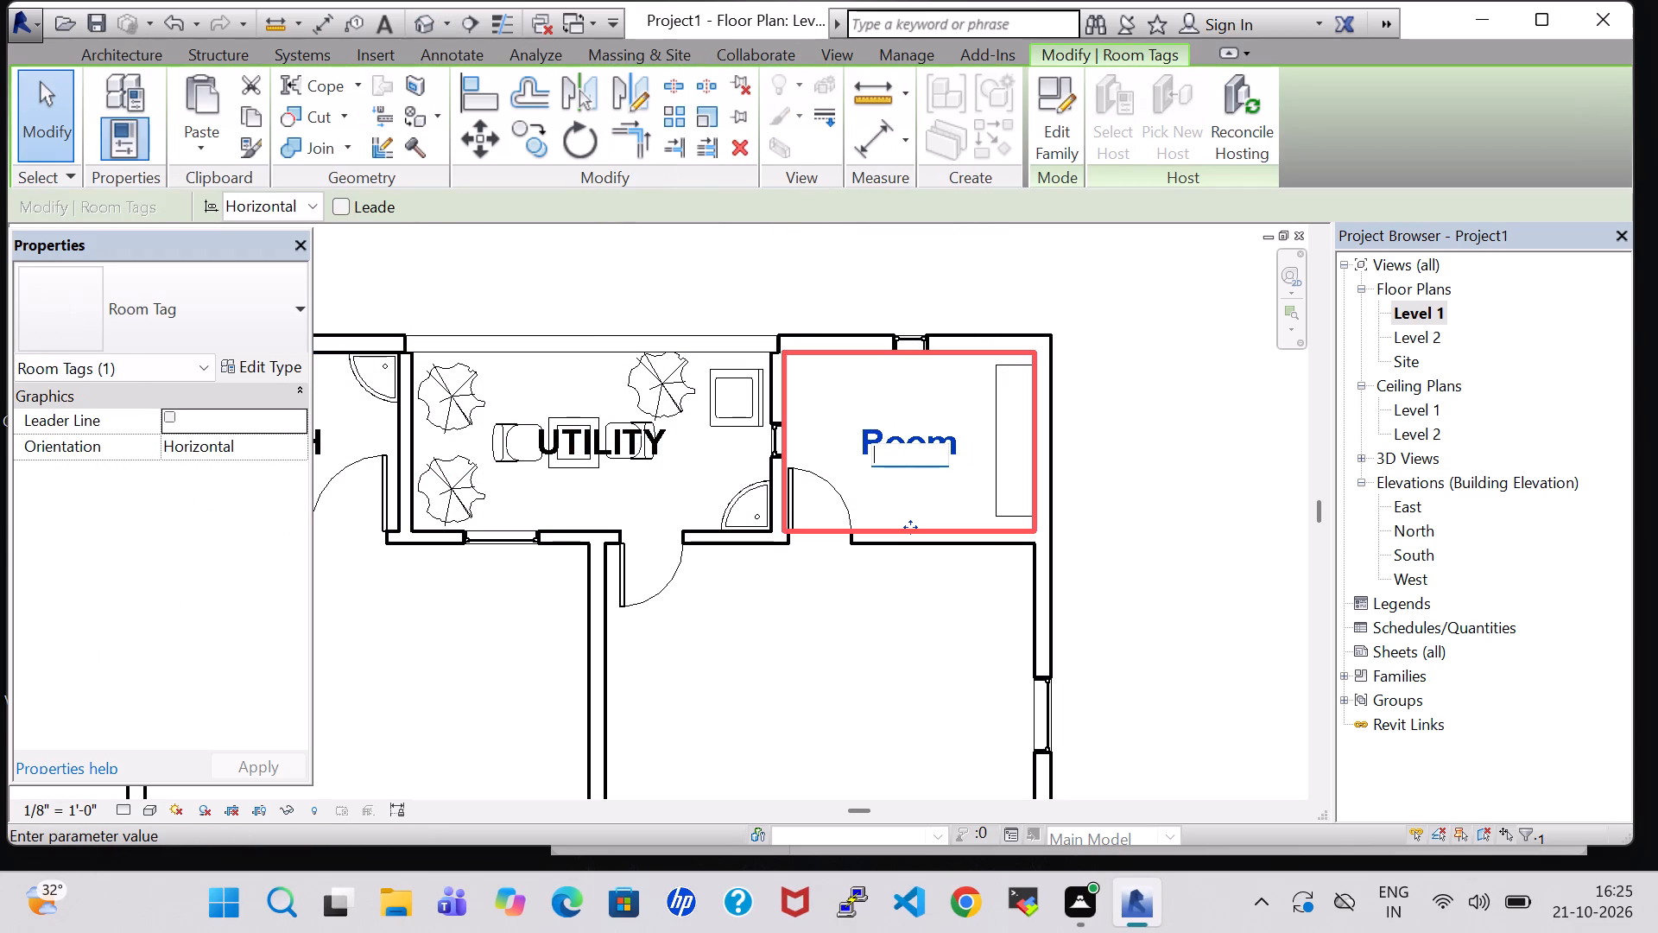
{"action": "type", "text": "DRT"}
{"action": "type", "text": "ESS"}
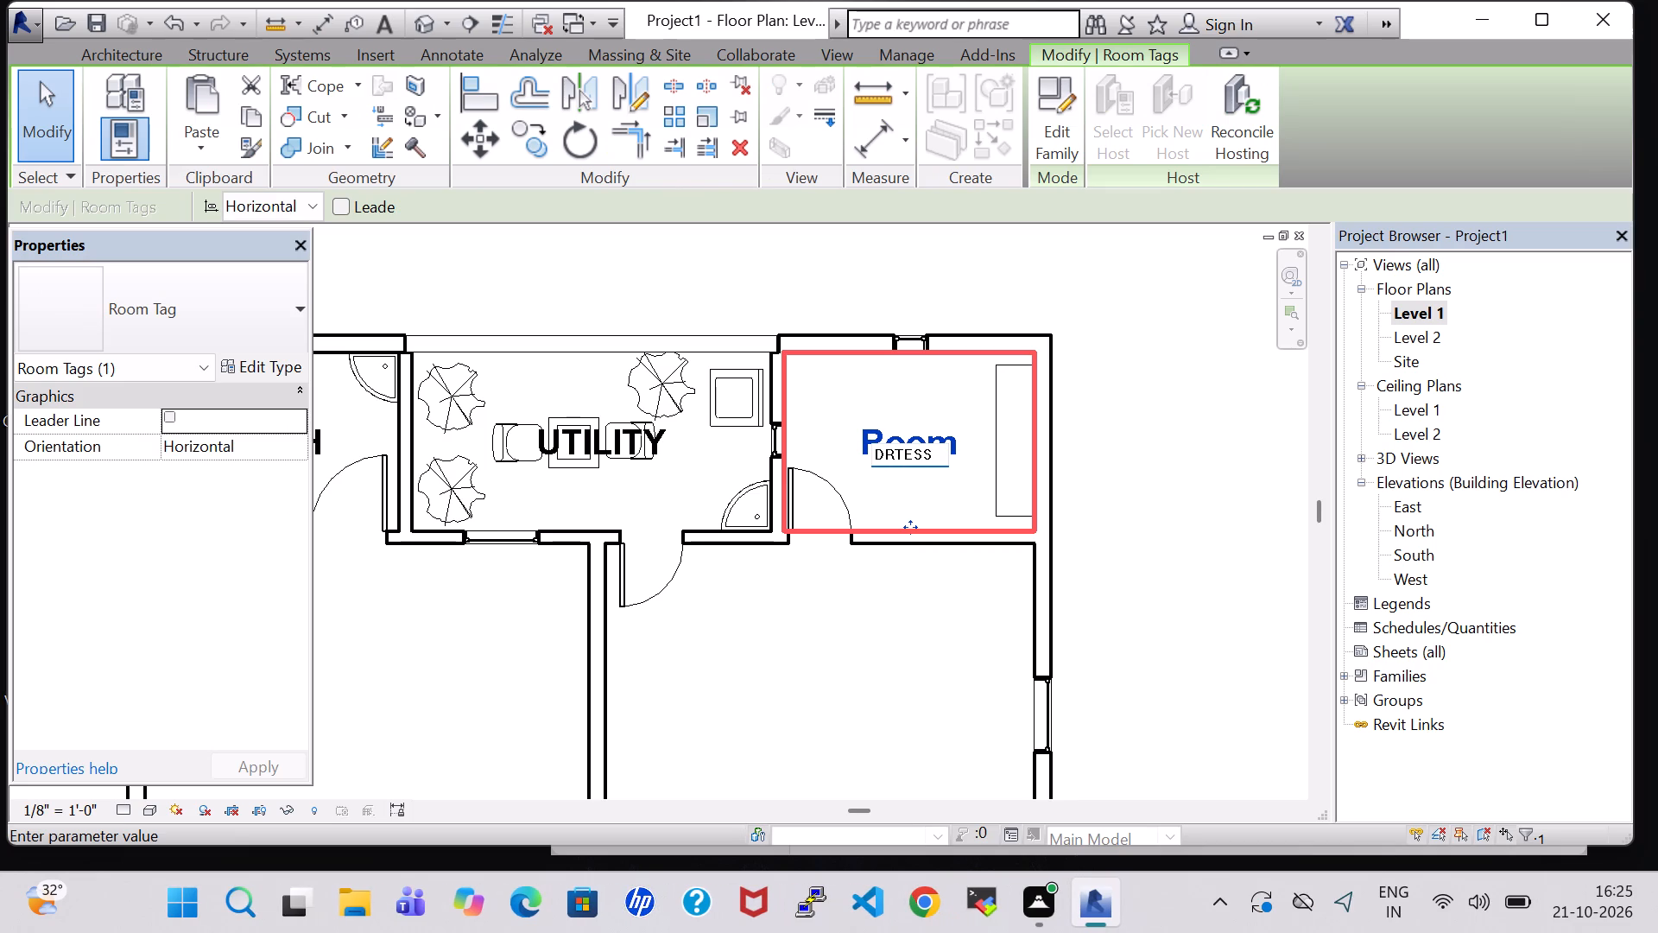
{"action": "key", "text": "Left"}
{"action": "key", "text": "Left"}
{"action": "key", "text": "Left"}
{"action": "key", "text": "BackSpace"}
{"action": "key", "text": "Return"}
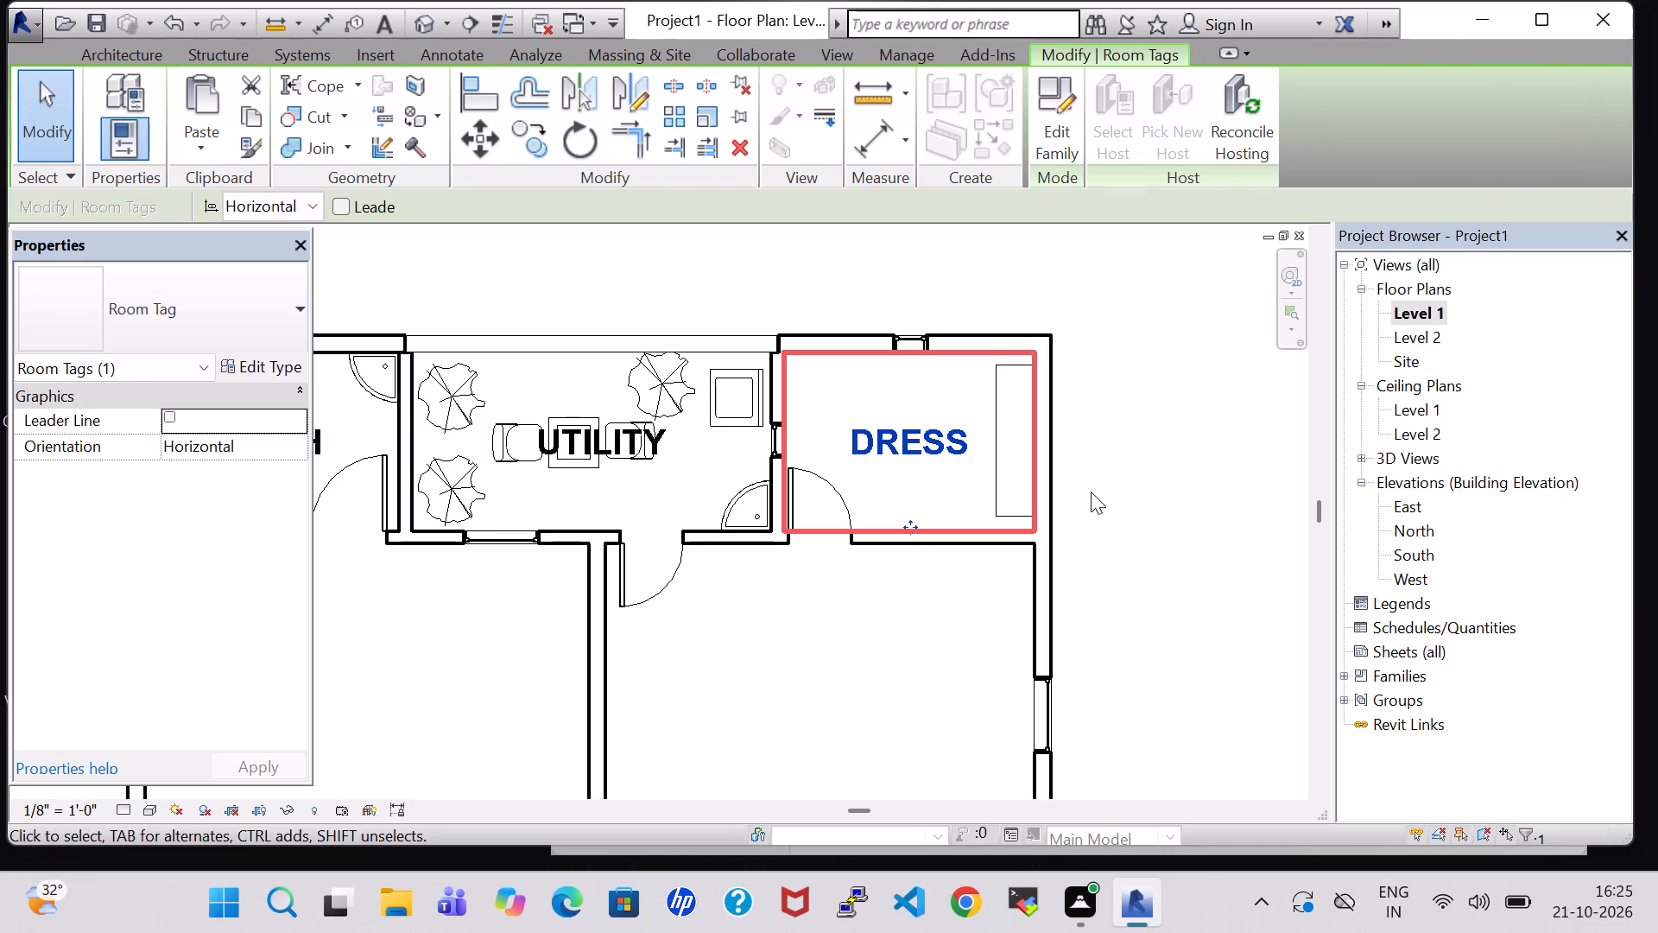
{"action": "left_click", "coordinate": [1091, 492]}
Load the Bed-Box family from the Furniture Beds library folder as a component.
{"action": "scroll", "coordinate": [1092, 493], "scroll_direction": "down", "scroll_amount": 4}
{"action": "middle_click_drag", "start_coordinate": [987, 583], "coordinate": [983, 564]}
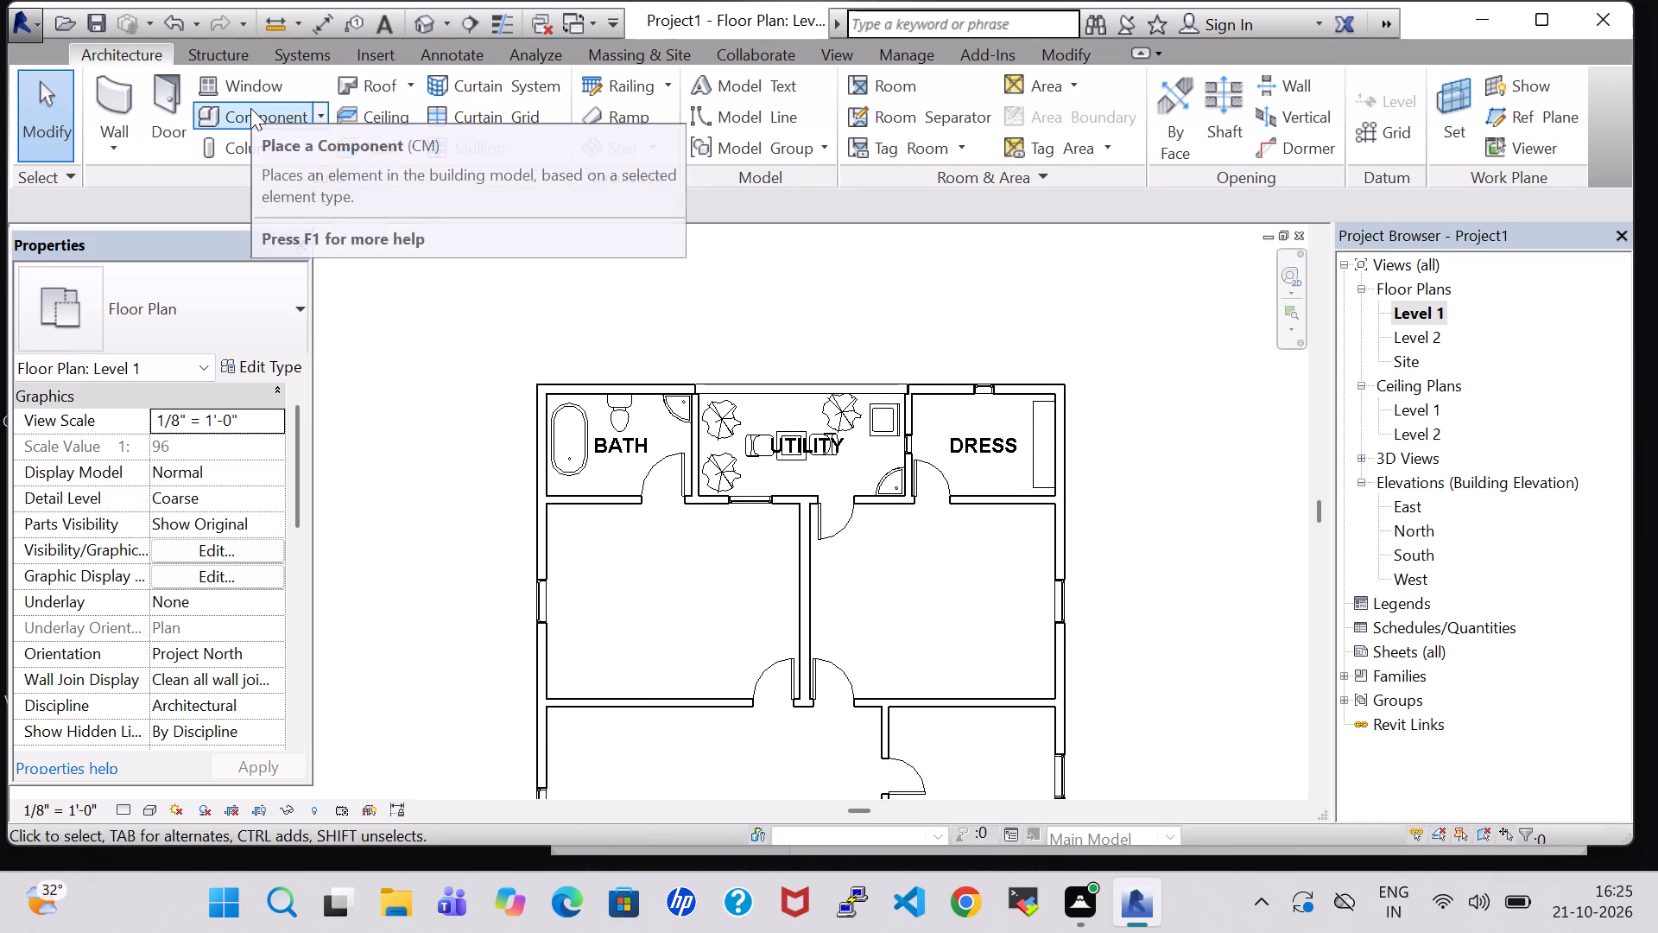
{"action": "left_click", "coordinate": [250, 108]}
{"action": "left_click", "coordinate": [1038, 122]}
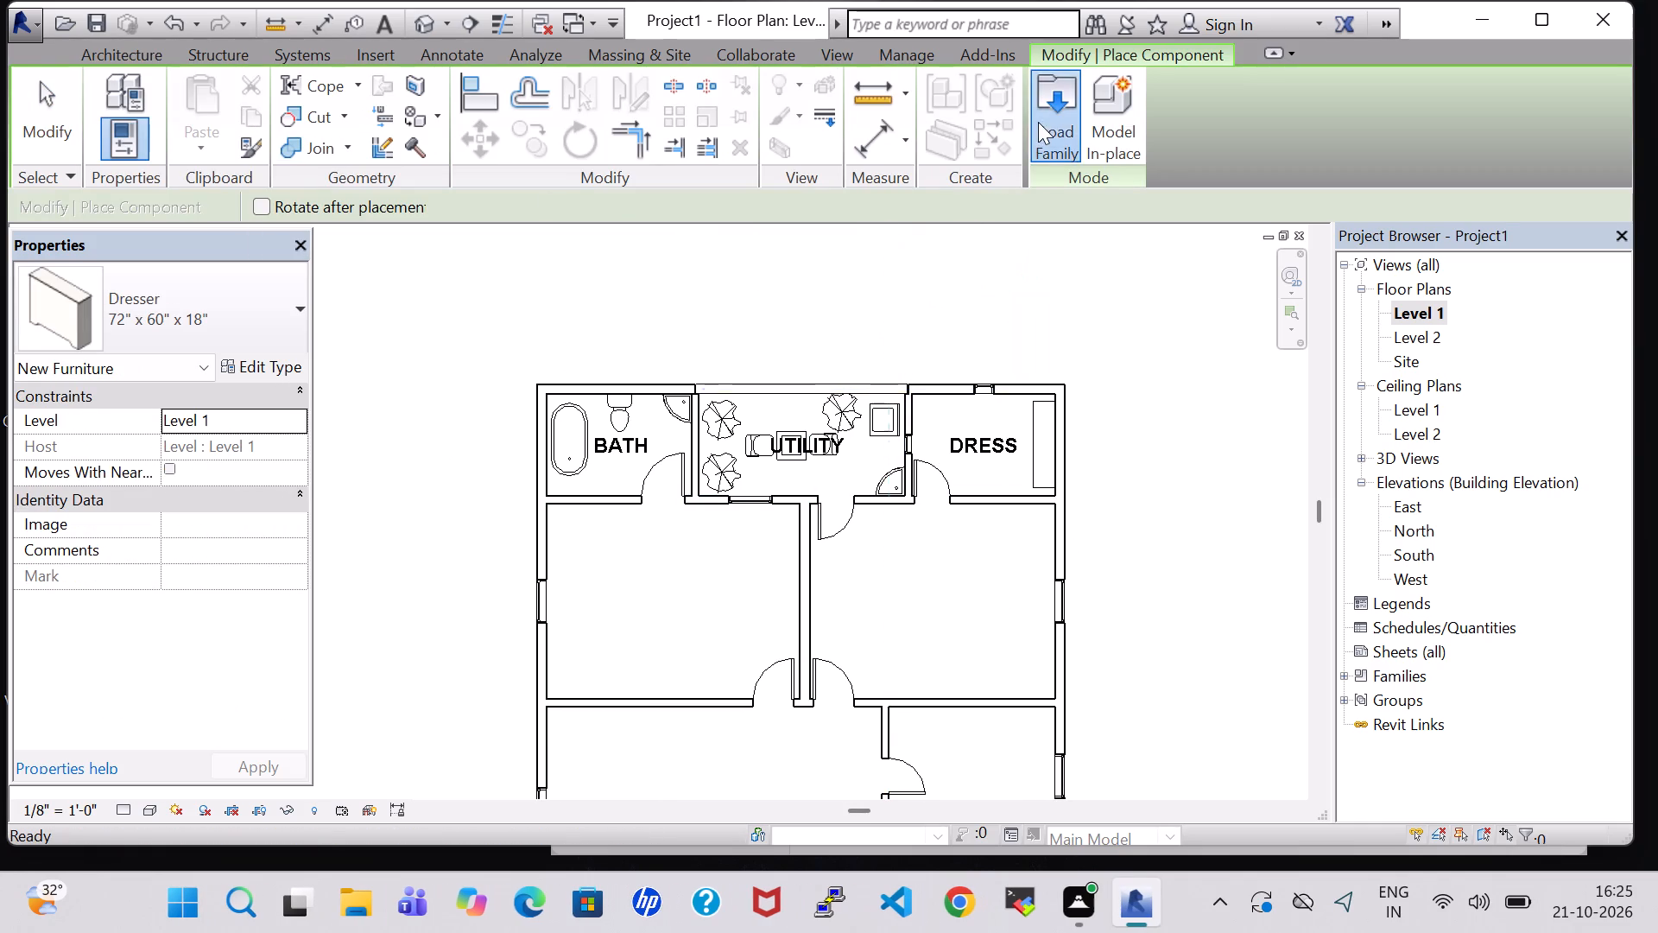
{"action": "double_click", "coordinate": [966, 569]}
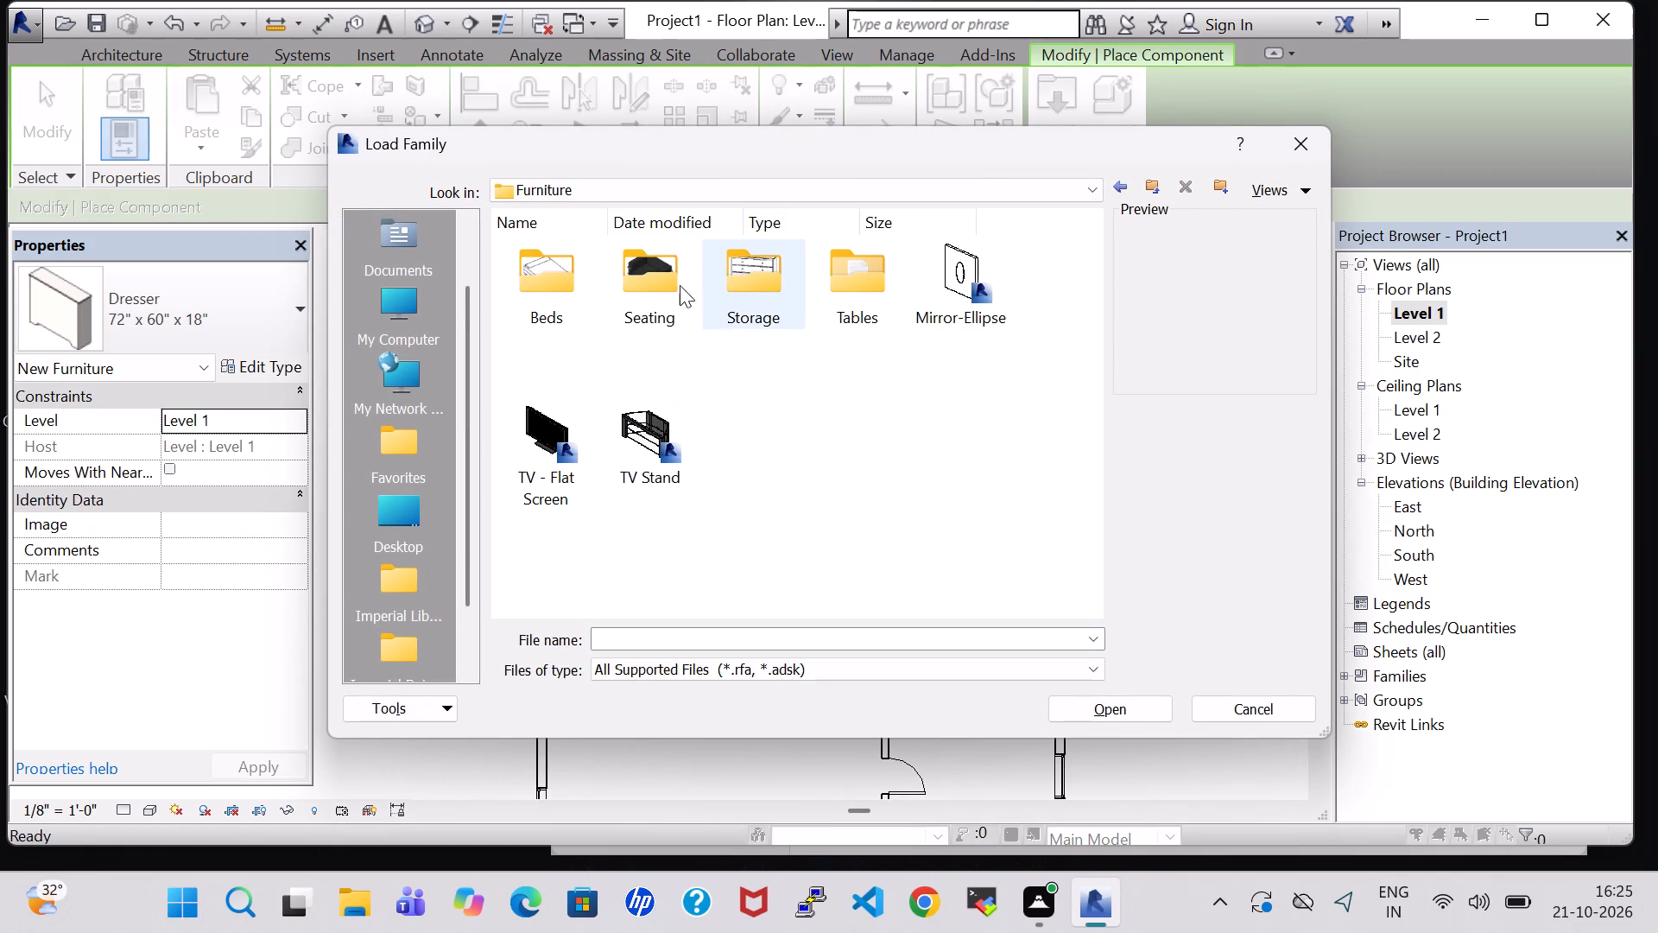
{"action": "double_click", "coordinate": [555, 278]}
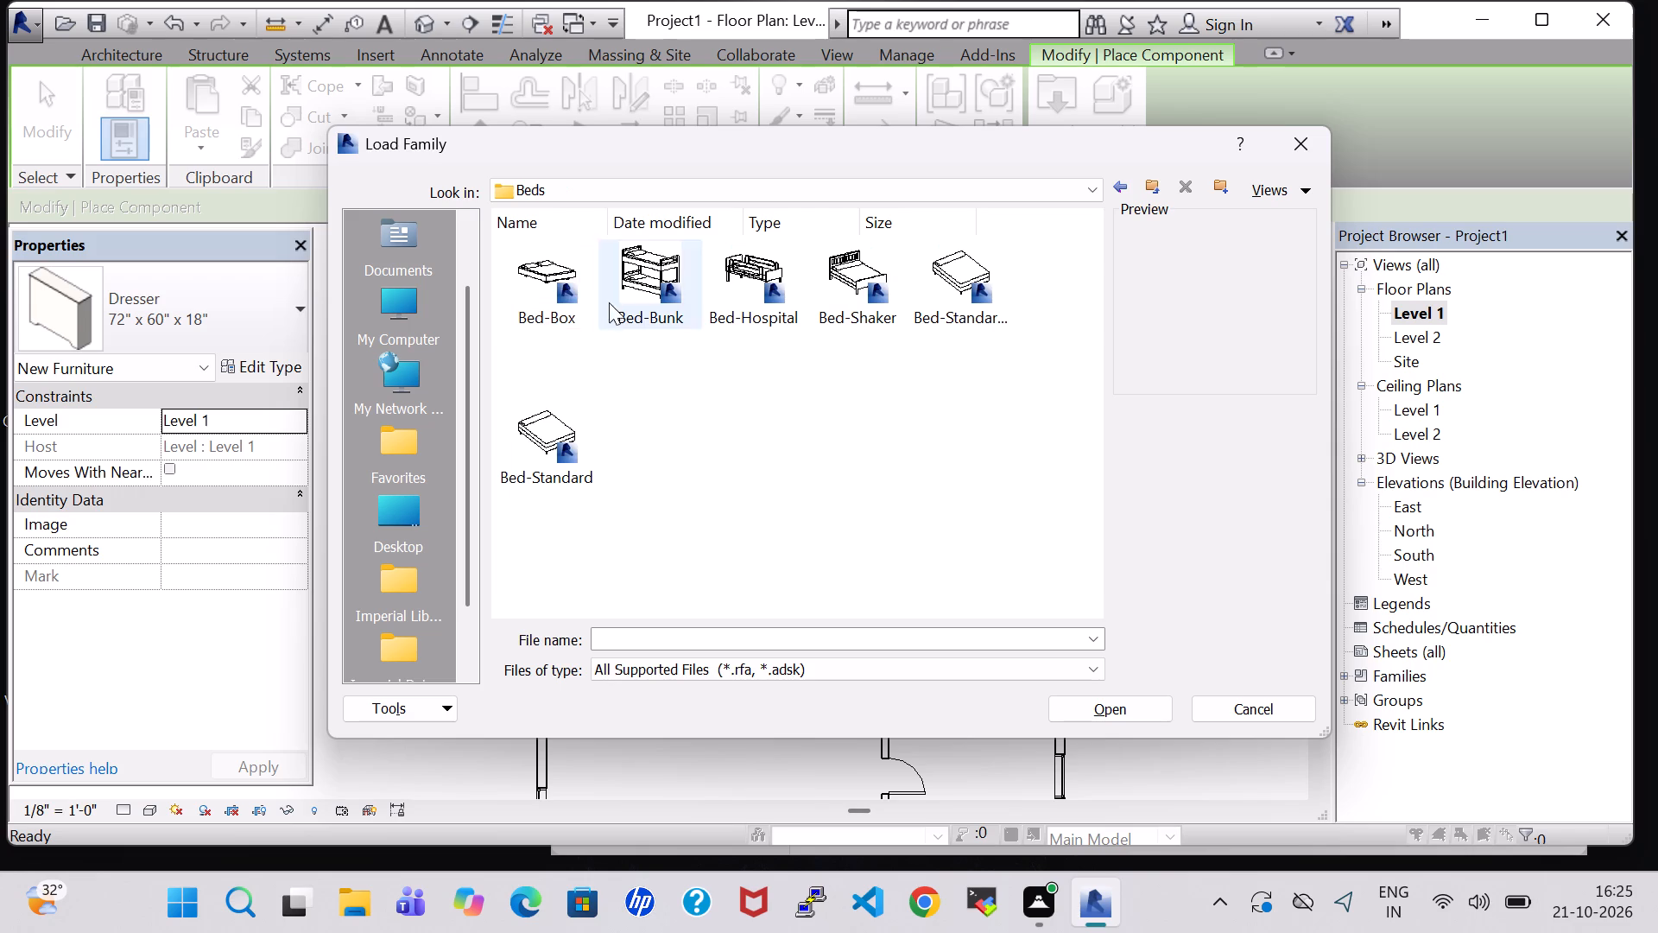
{"action": "left_click", "coordinate": [584, 285]}
{"action": "left_click", "coordinate": [1146, 708]}
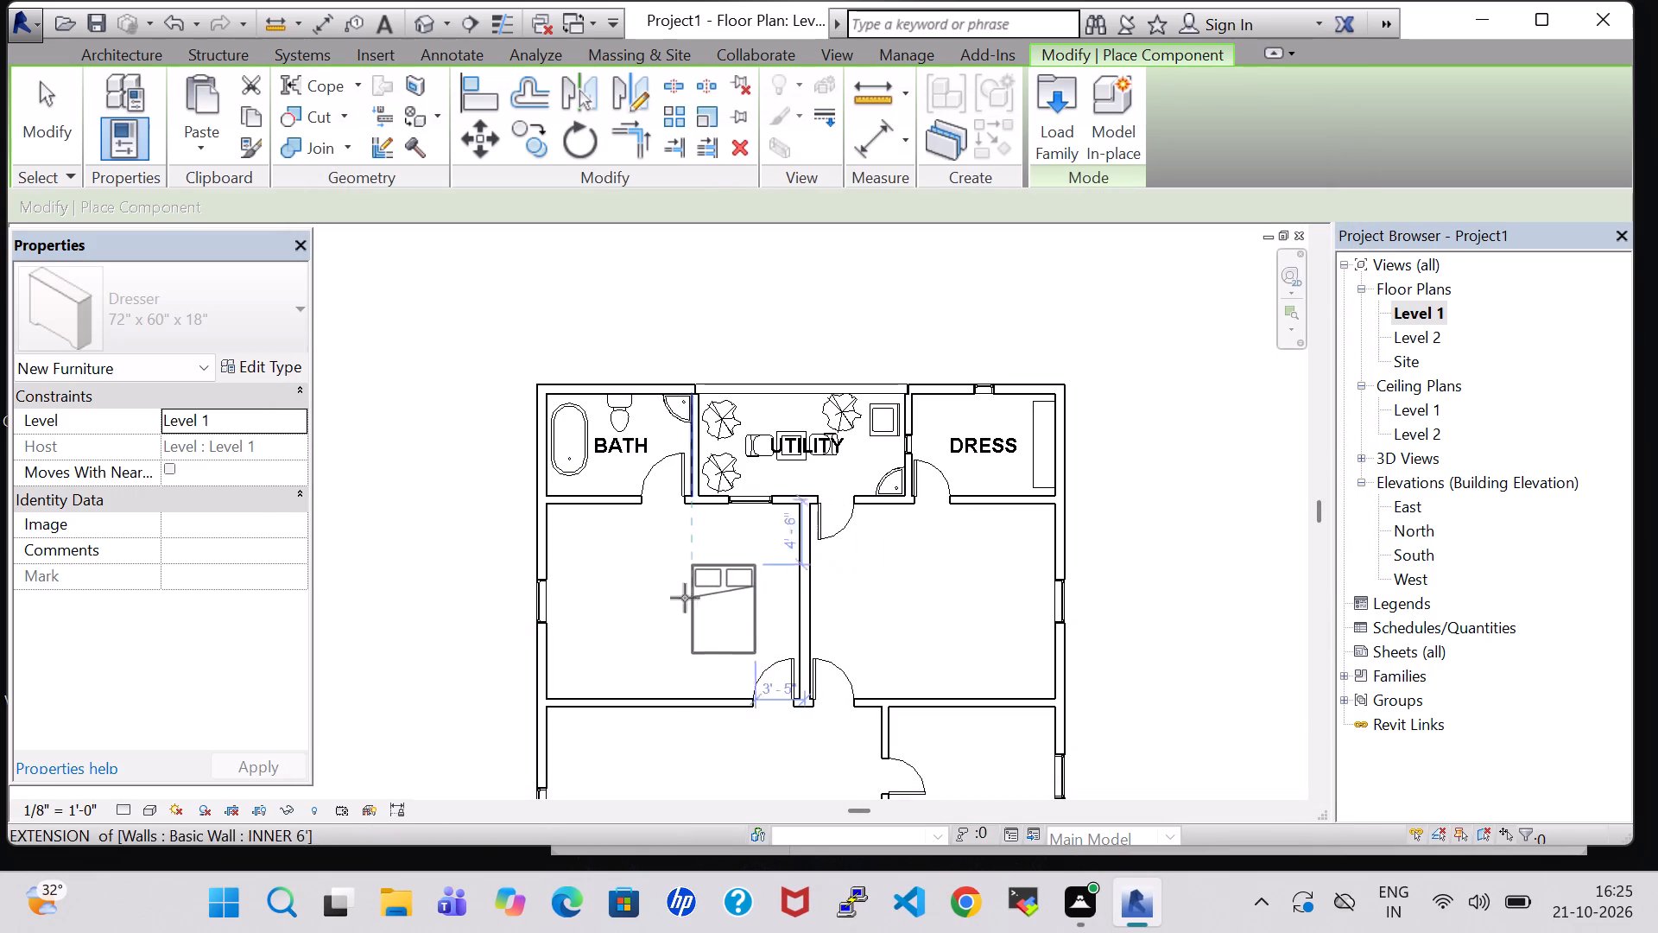
Place a Double 53" x 74" Bed-Box in the room south of BATH, with its head toward the west wall's window.
{"action": "key", "text": "space"}
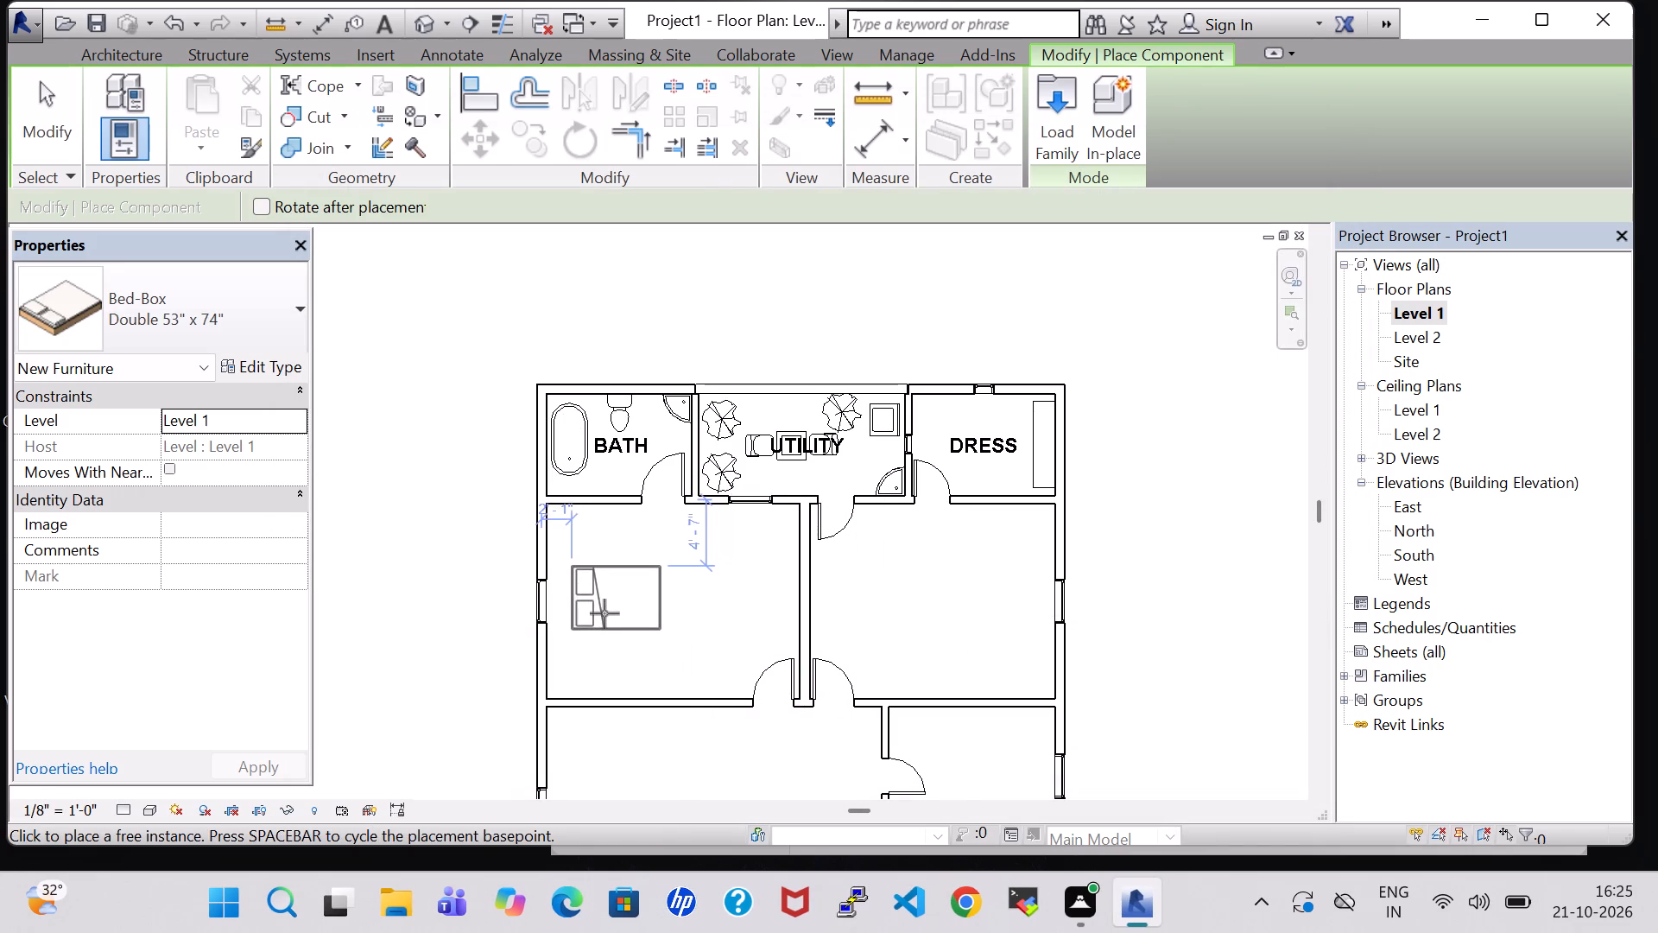
{"action": "scroll", "coordinate": [604, 613], "scroll_direction": "up", "scroll_amount": 5}
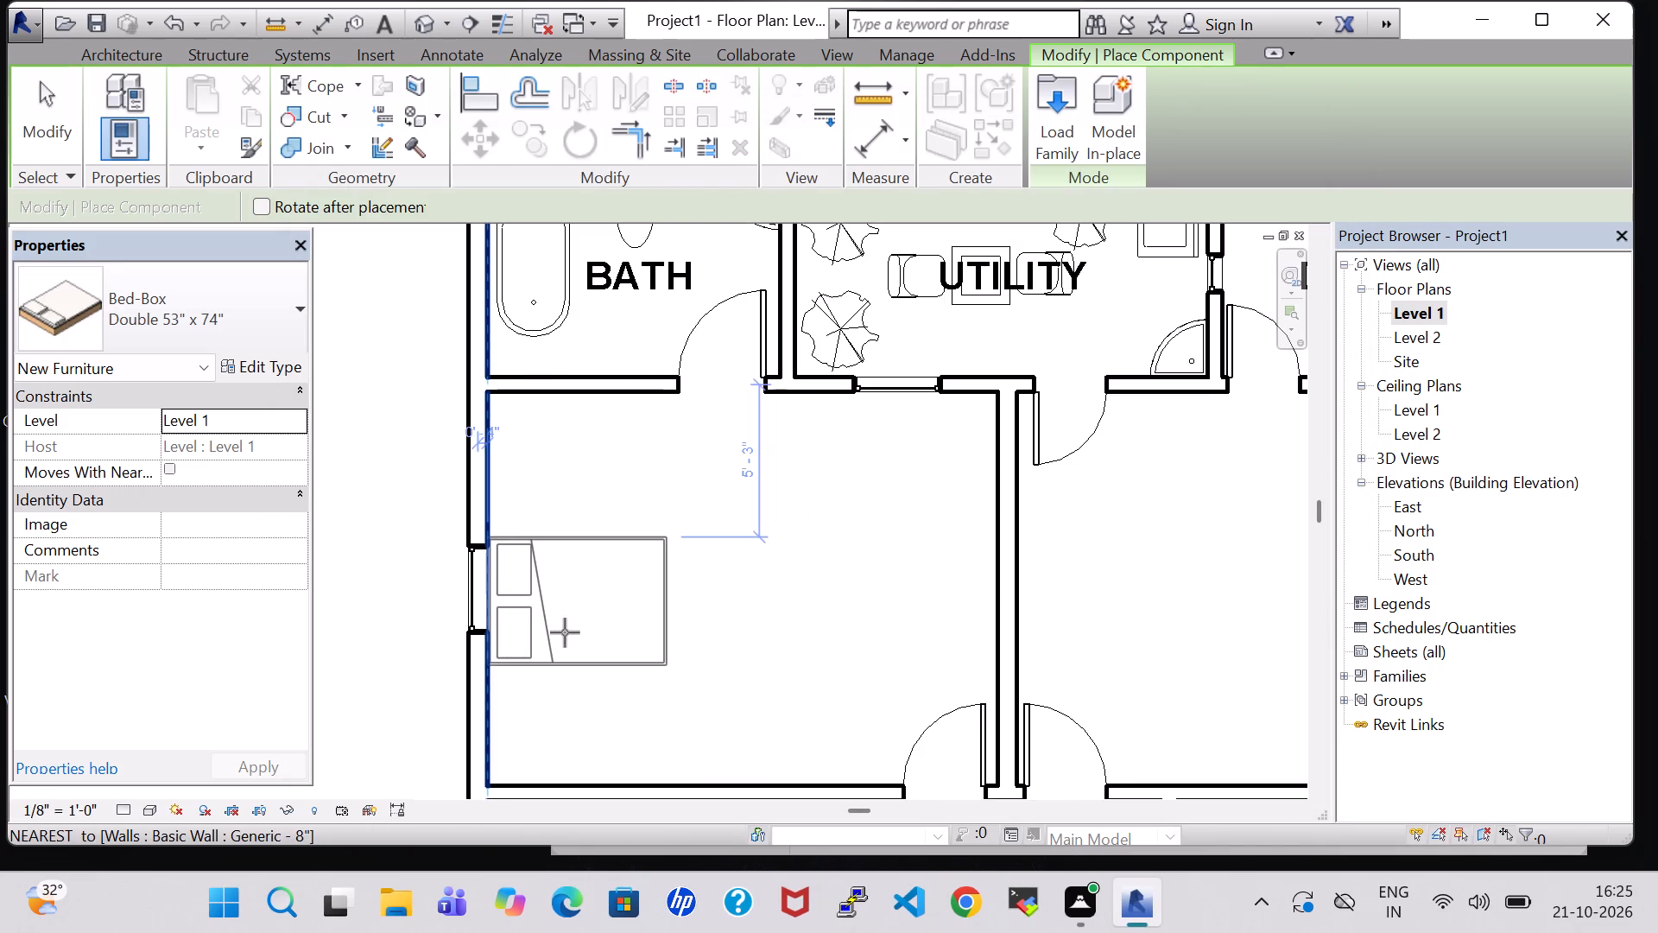
{"action": "left_click", "coordinate": [570, 632]}
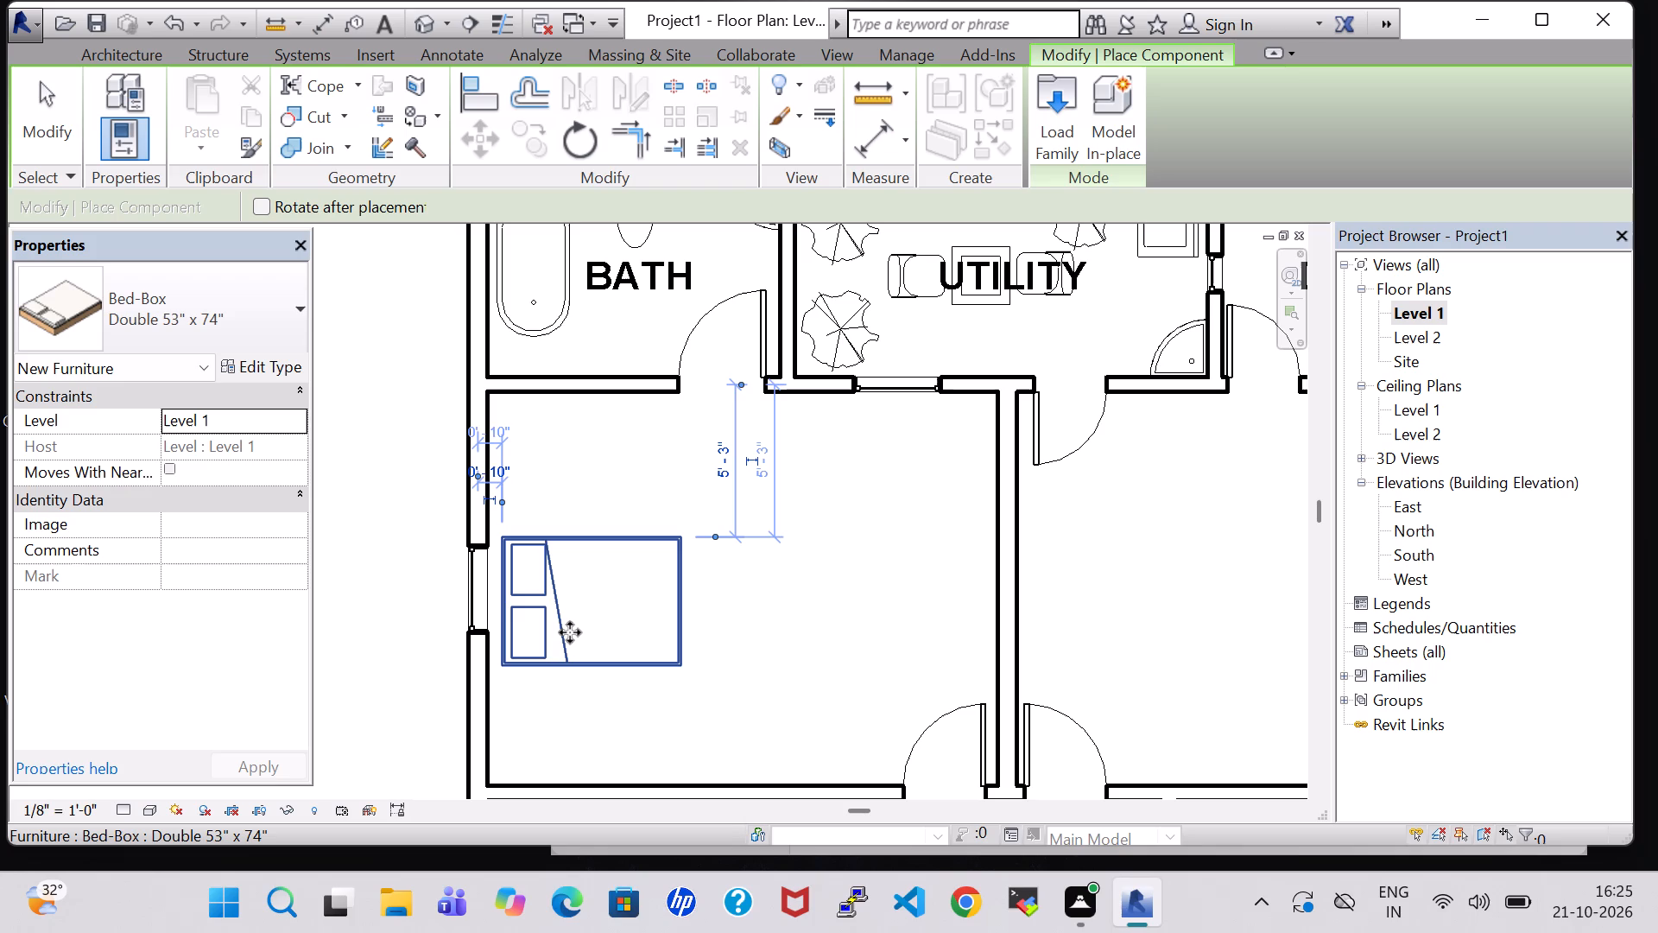
{"action": "key", "text": "Escape"}
{"action": "key", "text": "Escape"}
Switch the placed bed to a larger Bed-Box type.
{"action": "left_click", "coordinate": [570, 632]}
{"action": "left_click", "coordinate": [230, 346]}
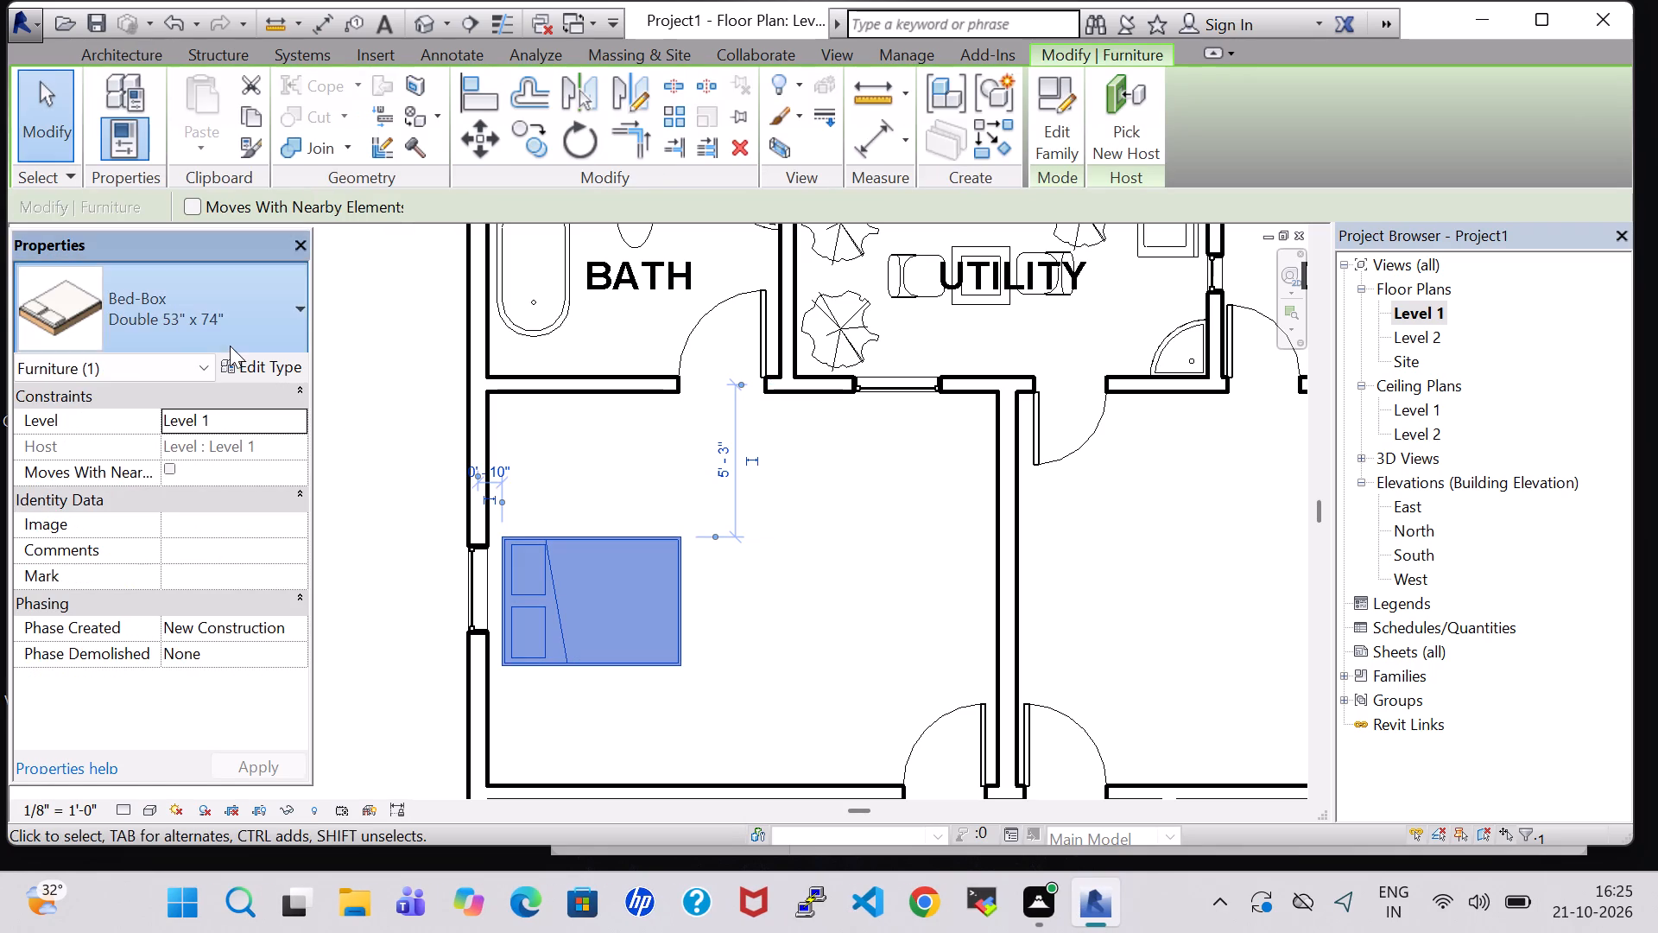
{"action": "left_click", "coordinate": [226, 436]}
{"action": "left_click", "coordinate": [794, 583]}
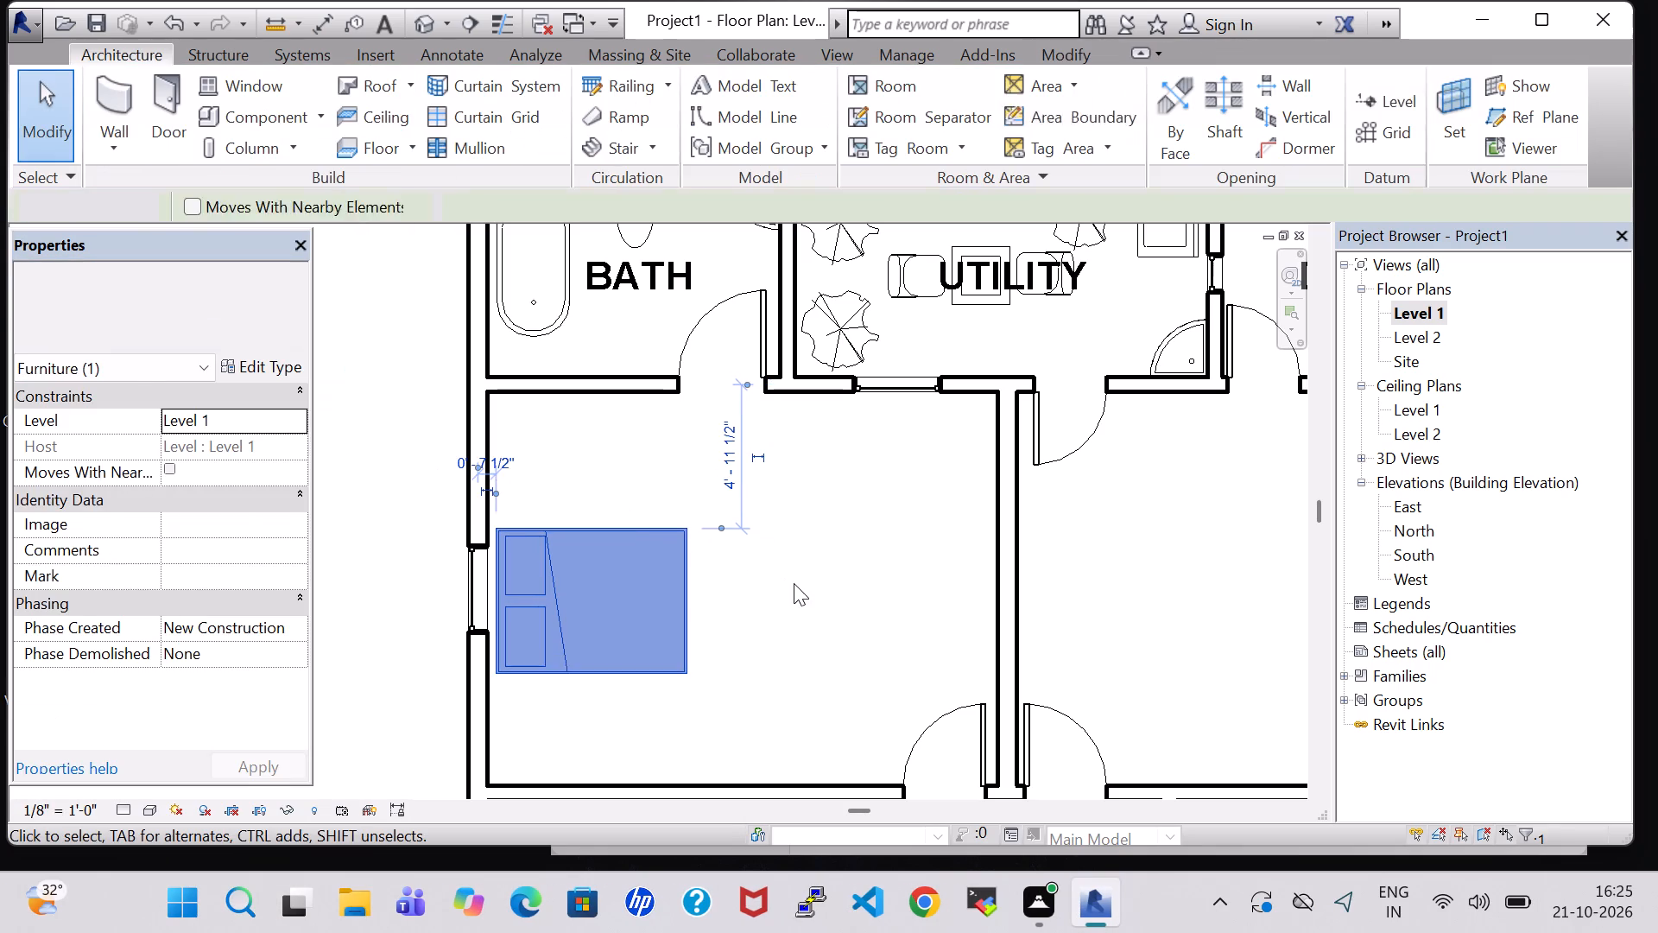
Load the Table-End family from the Furniture Tables library folder as a component.
{"action": "left_click", "coordinate": [269, 116]}
{"action": "left_click", "coordinate": [1054, 144]}
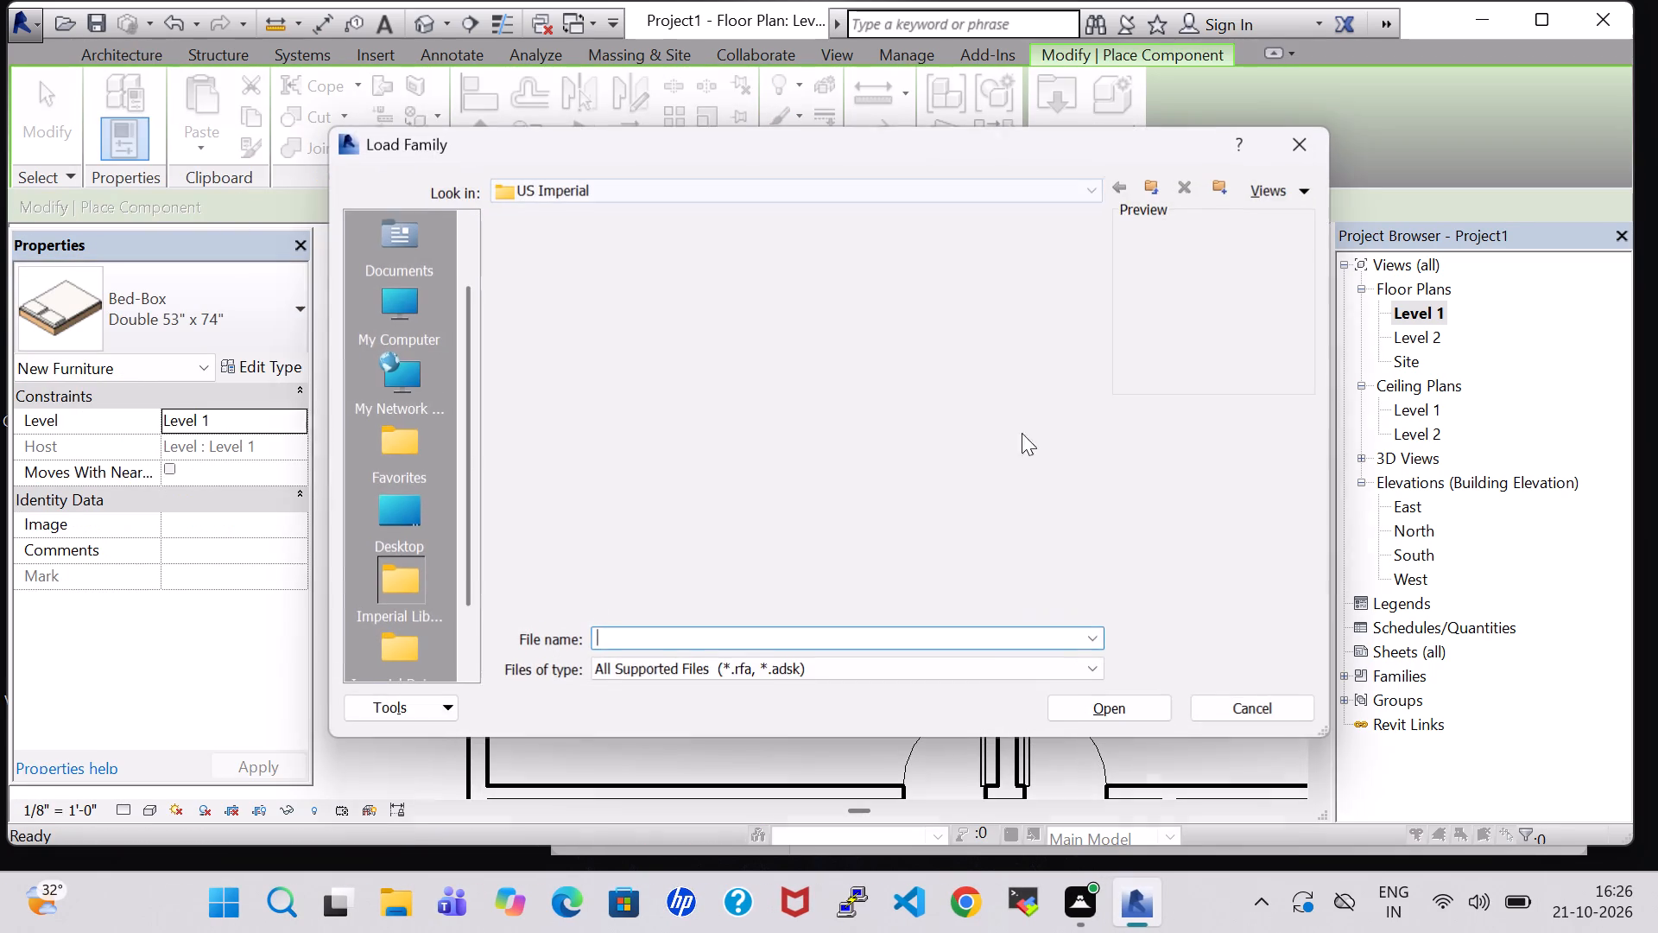
{"action": "left_click", "coordinate": [957, 553]}
{"action": "double_click", "coordinate": [951, 576]}
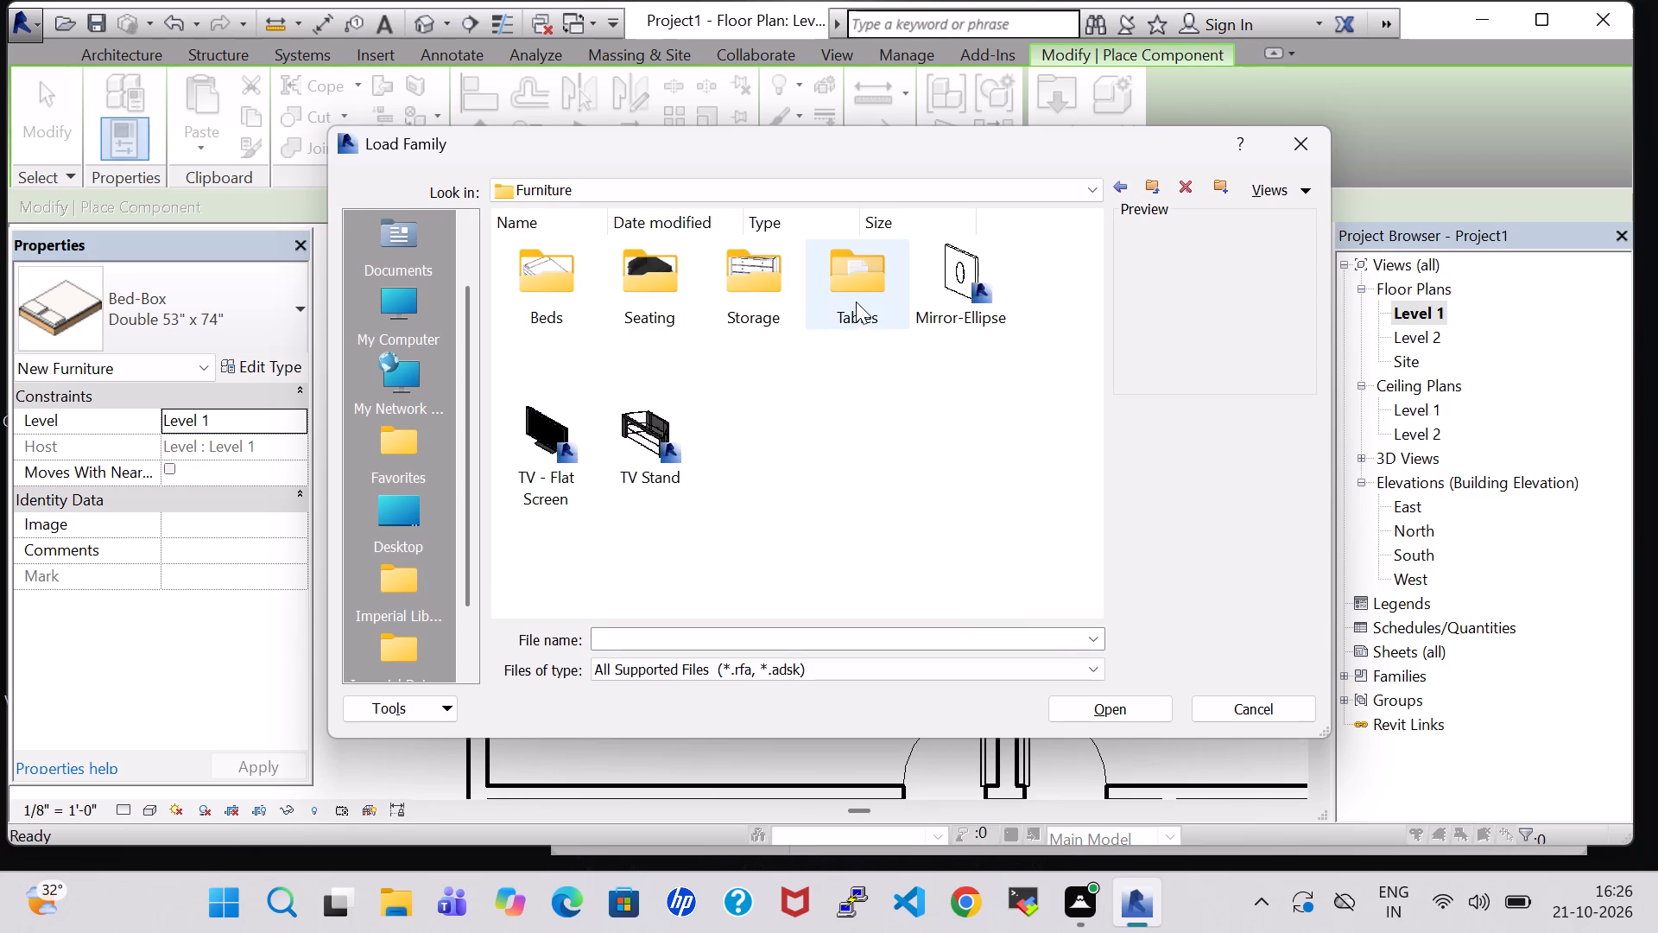
{"action": "double_click", "coordinate": [856, 301]}
{"action": "left_click", "coordinate": [761, 419]}
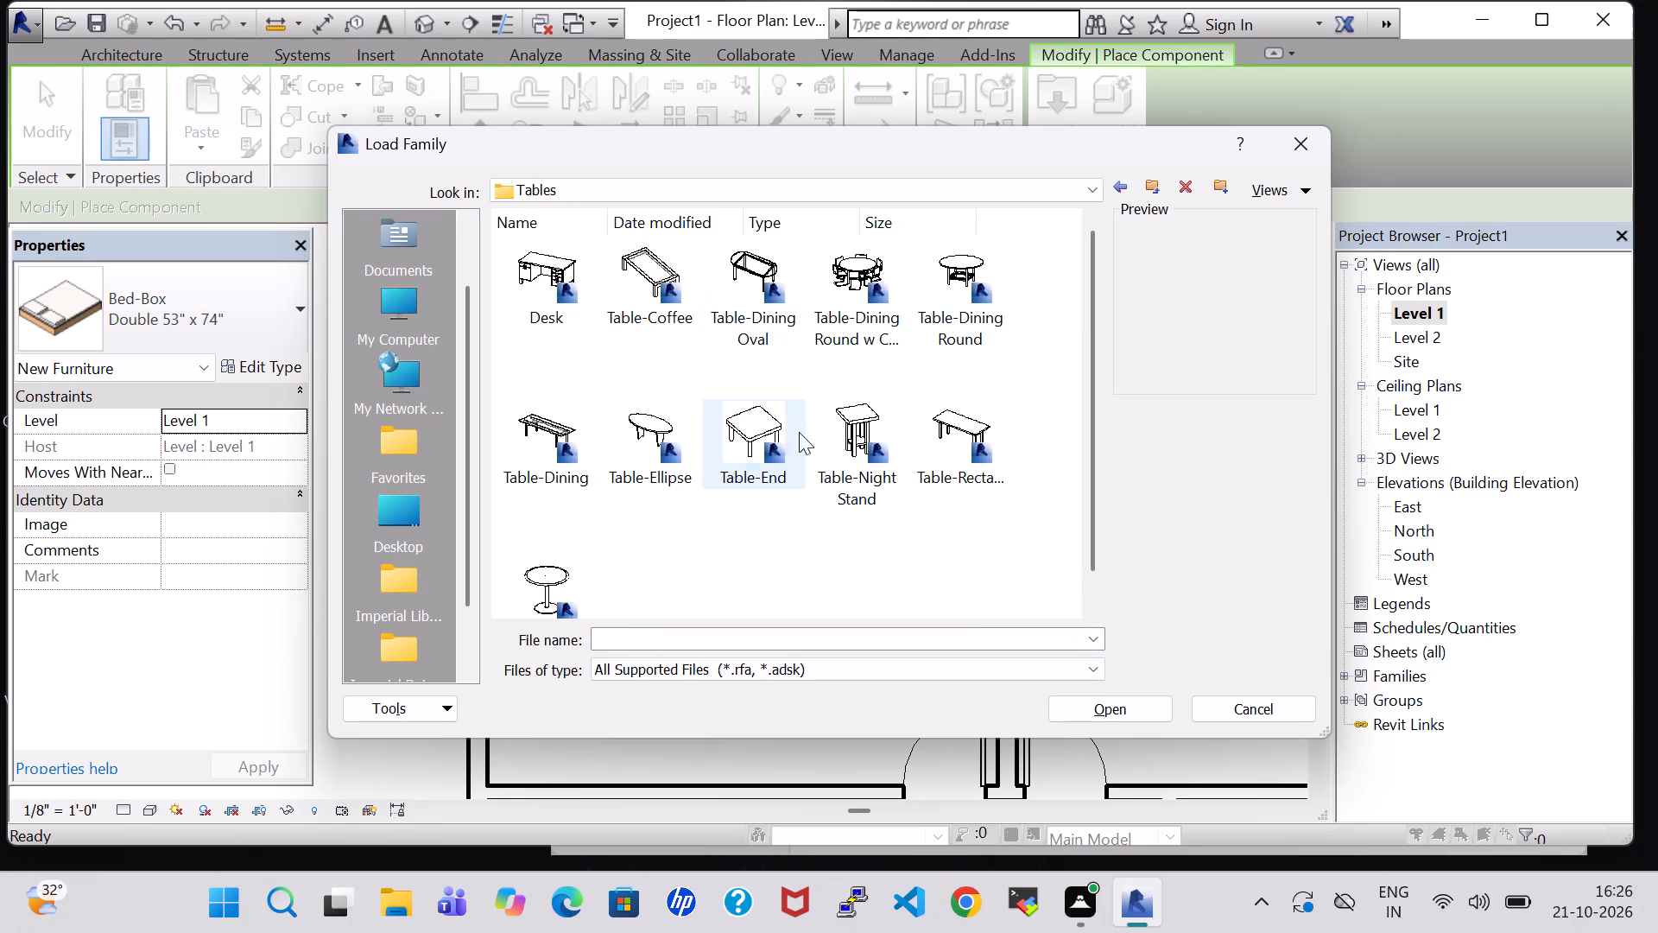
{"action": "left_click", "coordinate": [1123, 720]}
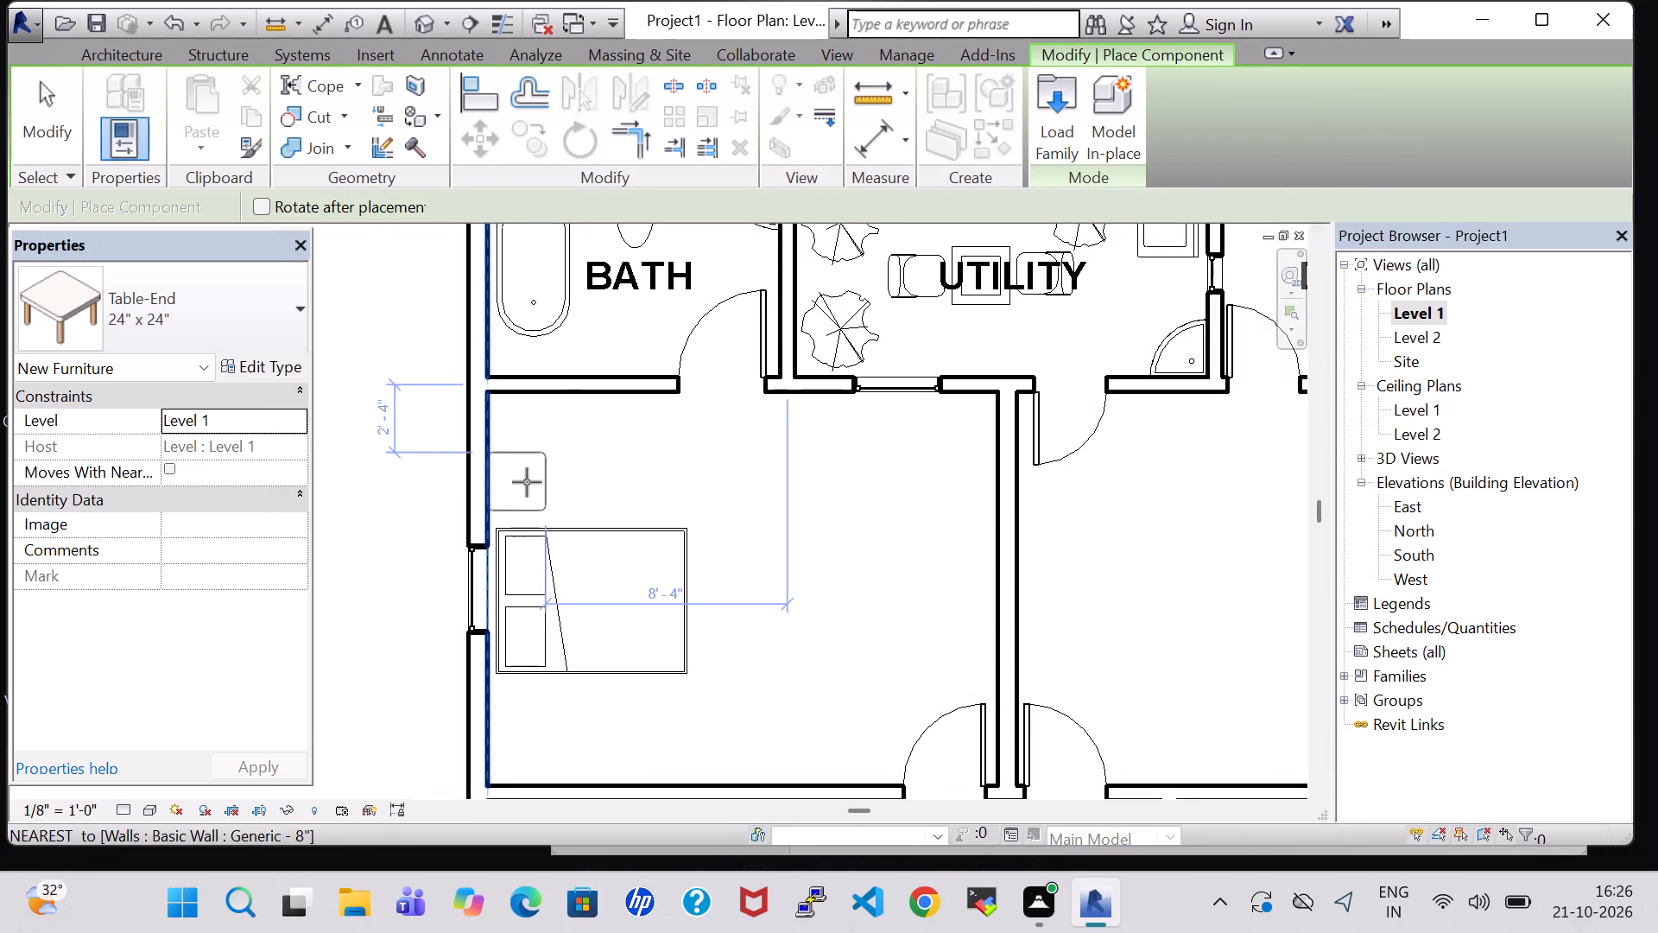
Place two 24" x 24" end tables near the west wall, one on the north side and one on the south side of the bed.
{"action": "scroll", "coordinate": [531, 479], "scroll_direction": "up", "scroll_amount": 4}
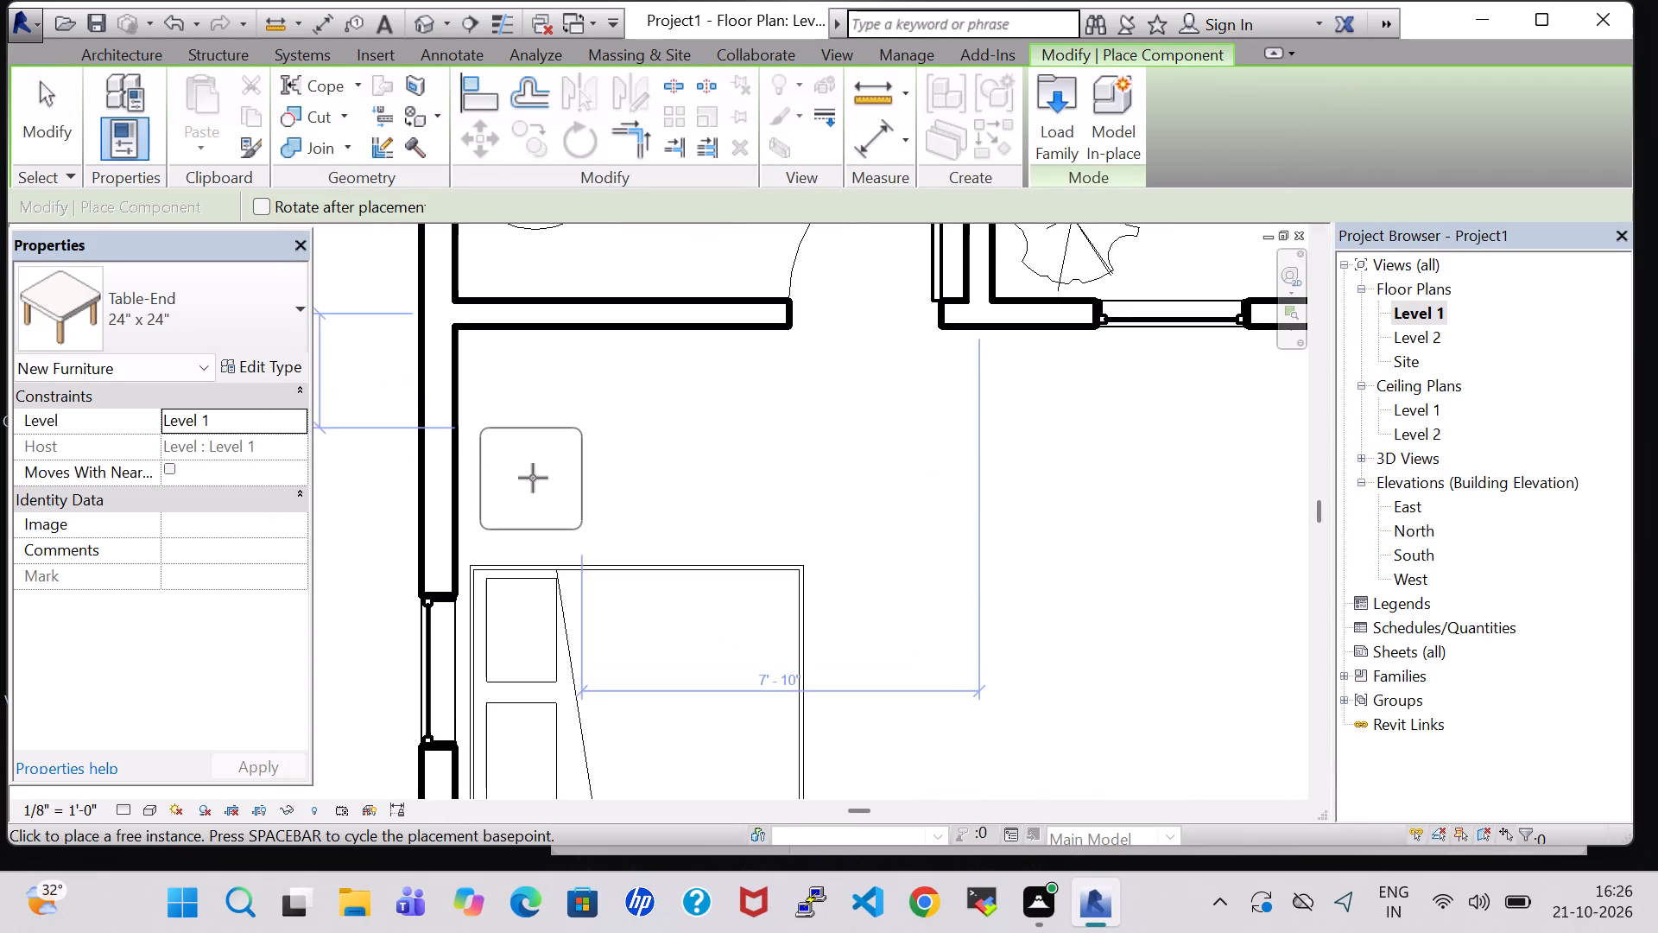
{"action": "left_click", "coordinate": [527, 478]}
{"action": "middle_click_drag", "start_coordinate": [589, 493], "coordinate": [598, 383]}
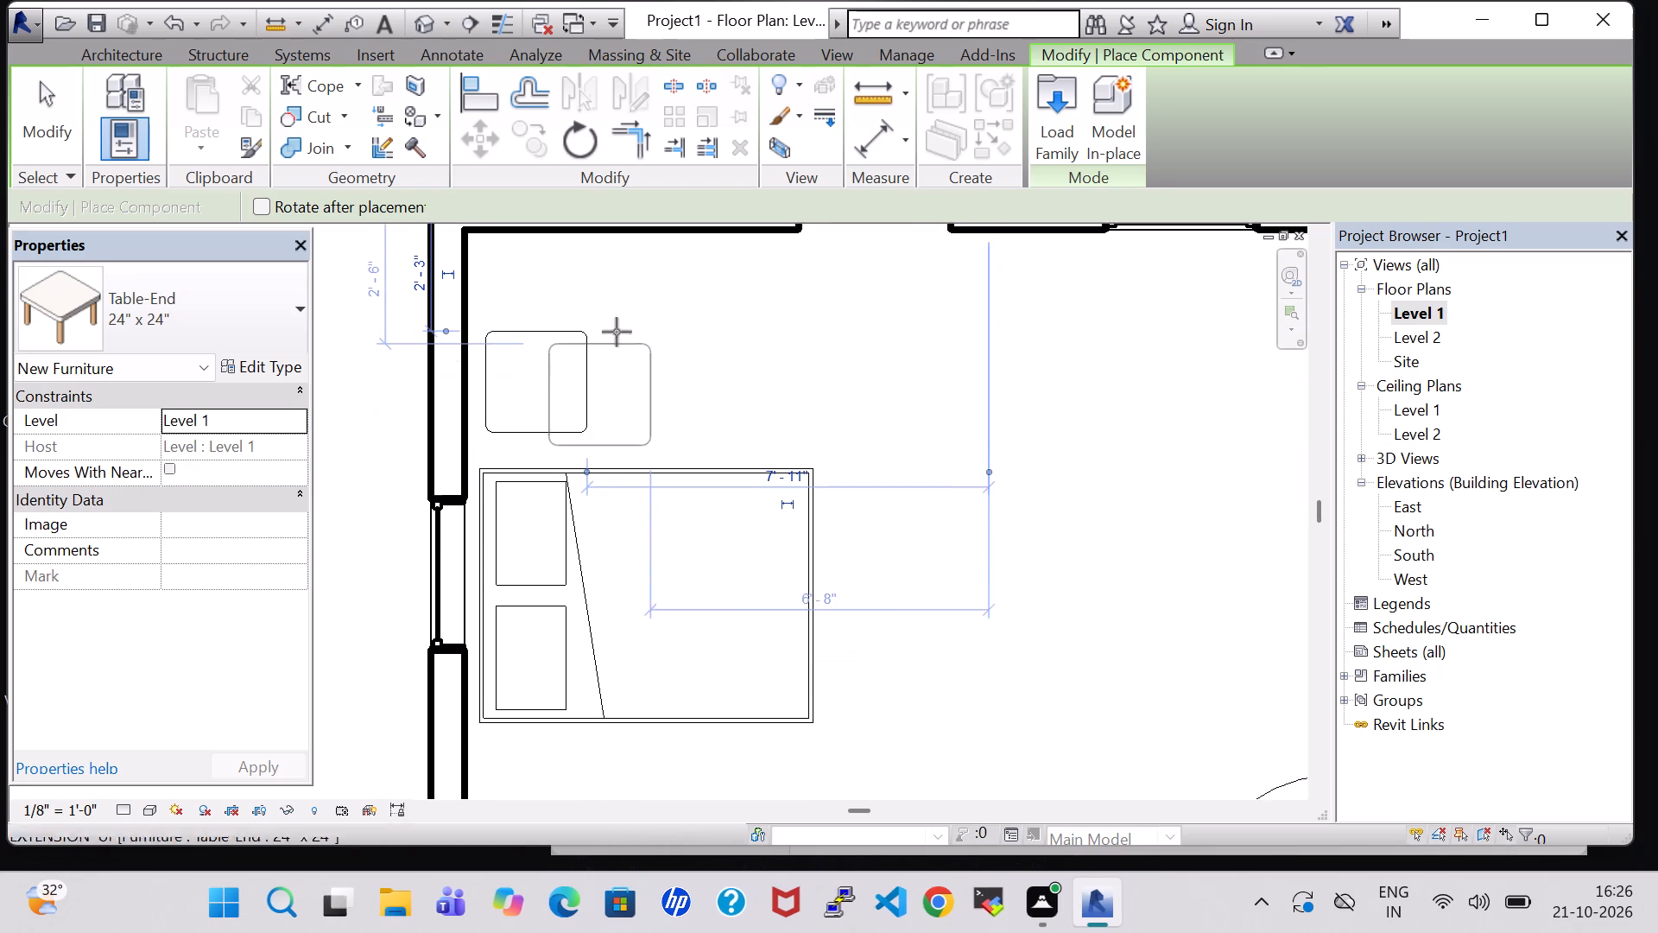
{"action": "middle_click_drag", "start_coordinate": [560, 678], "coordinate": [600, 543]}
{"action": "middle_click", "coordinate": [600, 543]}
{"action": "scroll", "coordinate": [600, 543], "scroll_direction": "up", "scroll_amount": 1}
{"action": "left_click", "coordinate": [573, 666]}
{"action": "scroll", "coordinate": [573, 666], "scroll_direction": "down", "scroll_amount": 2}
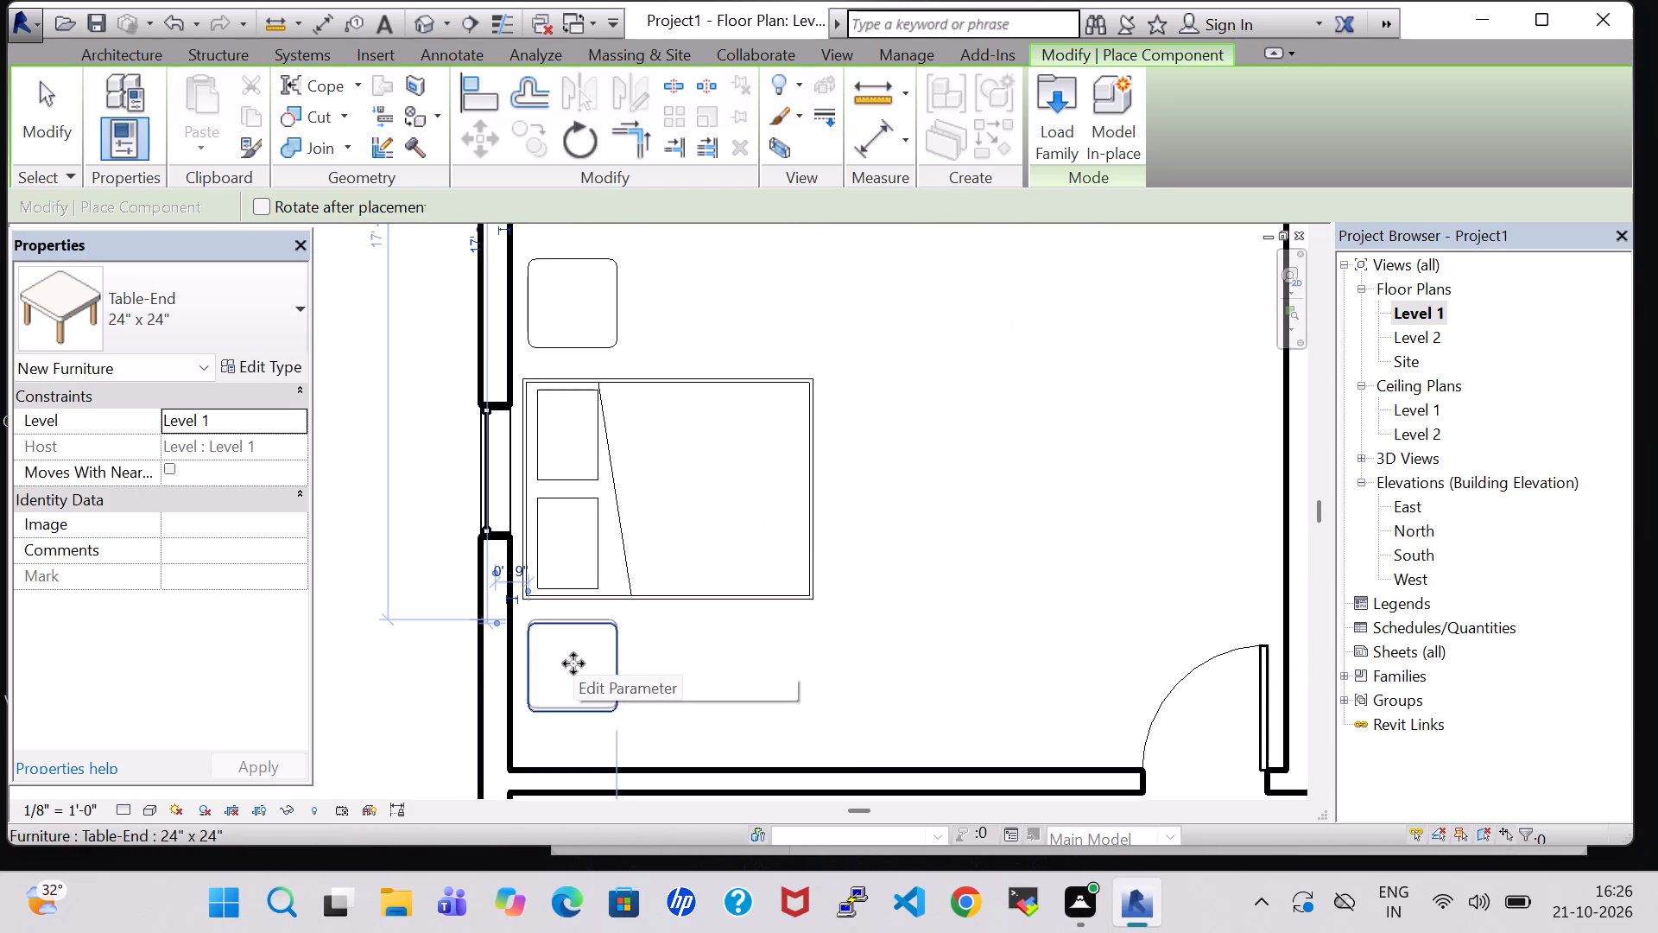
{"action": "scroll", "coordinate": [573, 663], "scroll_direction": "down", "scroll_amount": 3}
{"action": "key", "text": "Escape"}
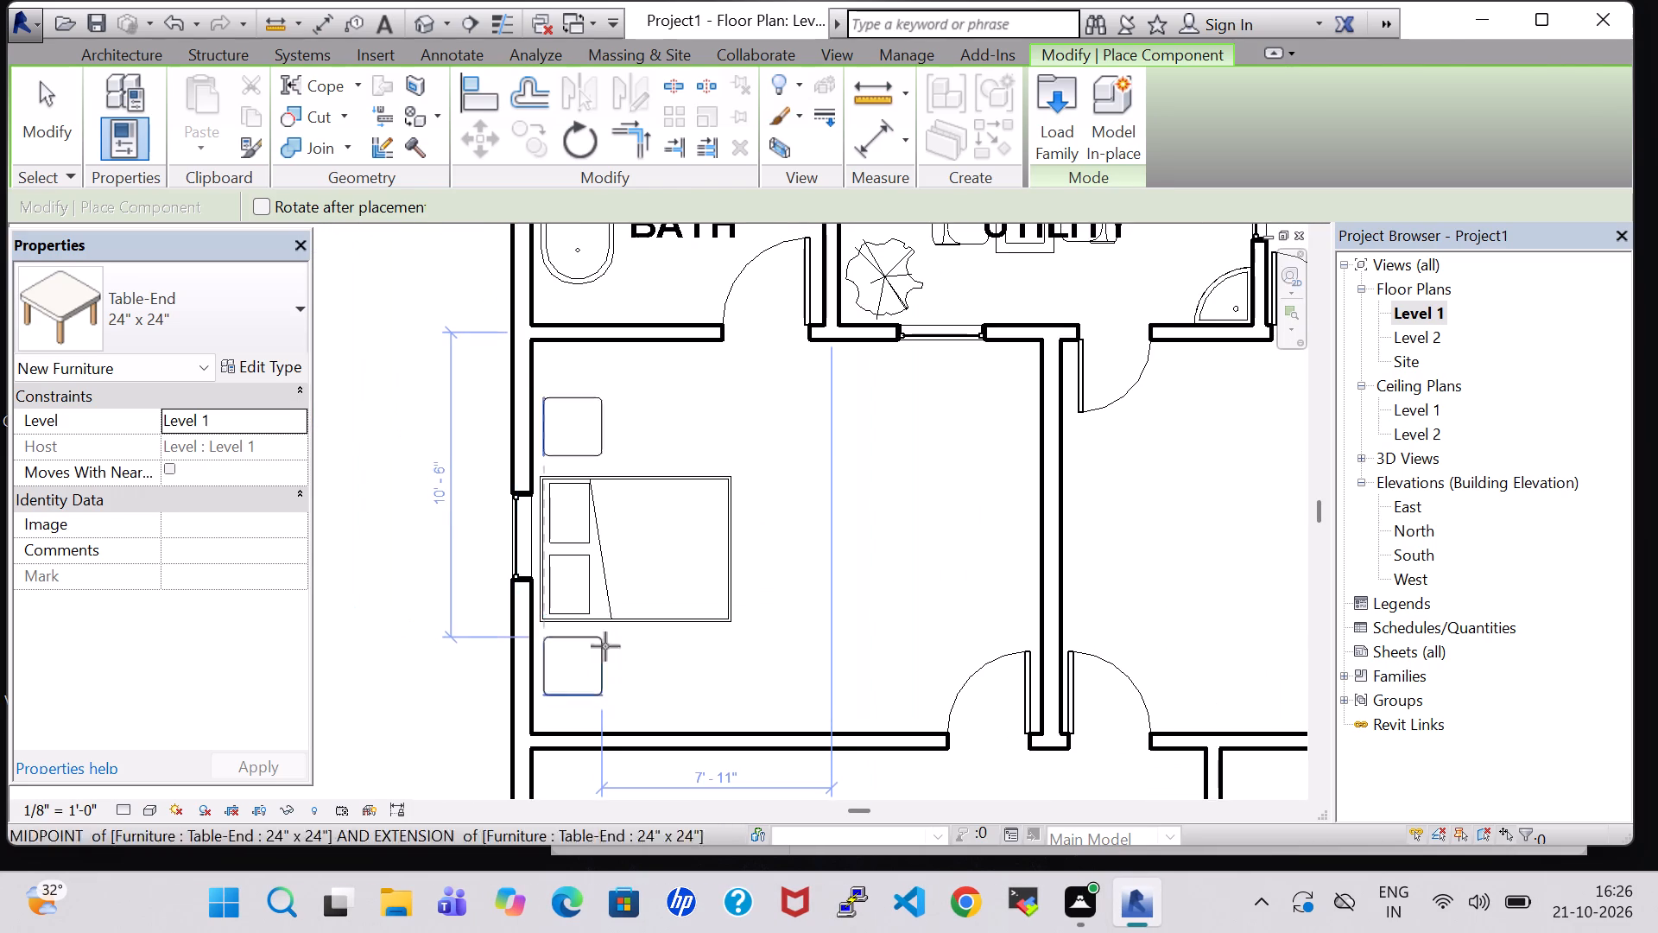
{"action": "key", "text": "Escape"}
{"action": "scroll", "coordinate": [779, 538], "scroll_direction": "down", "scroll_amount": 5}
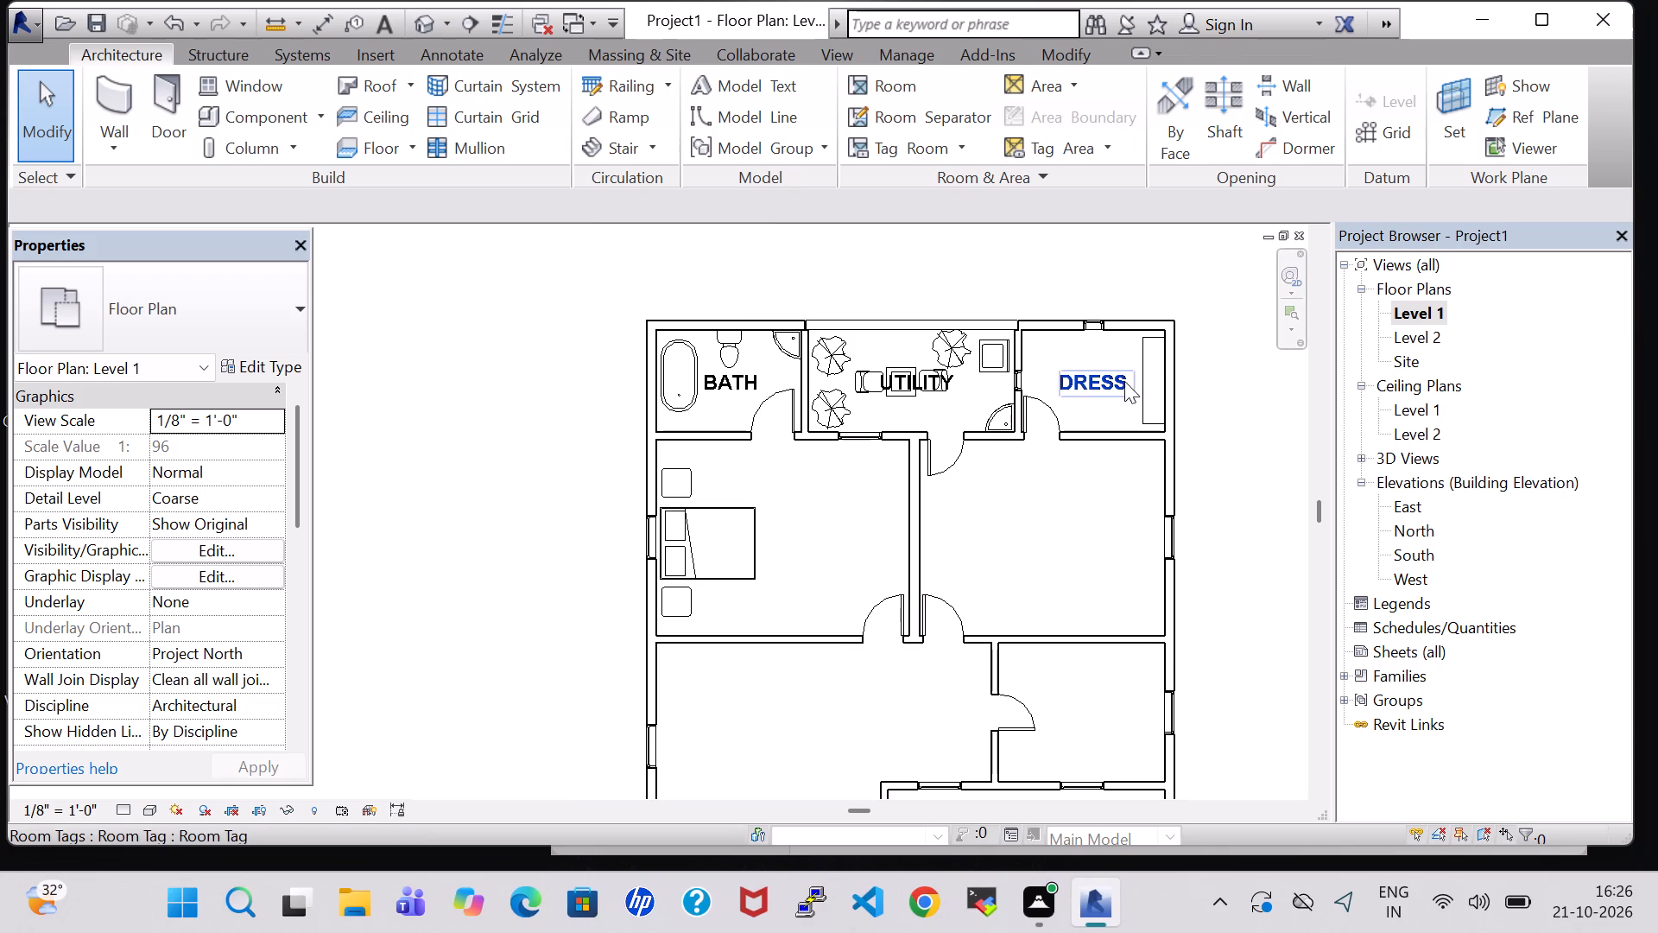
Create a similar dresser from the one in DRESS and place it lengthwise along the bedroom's south wall, west of the door.
{"action": "left_click", "coordinate": [1147, 381]}
{"action": "right_click", "coordinate": [1147, 381]}
{"action": "left_click", "coordinate": [1261, 458]}
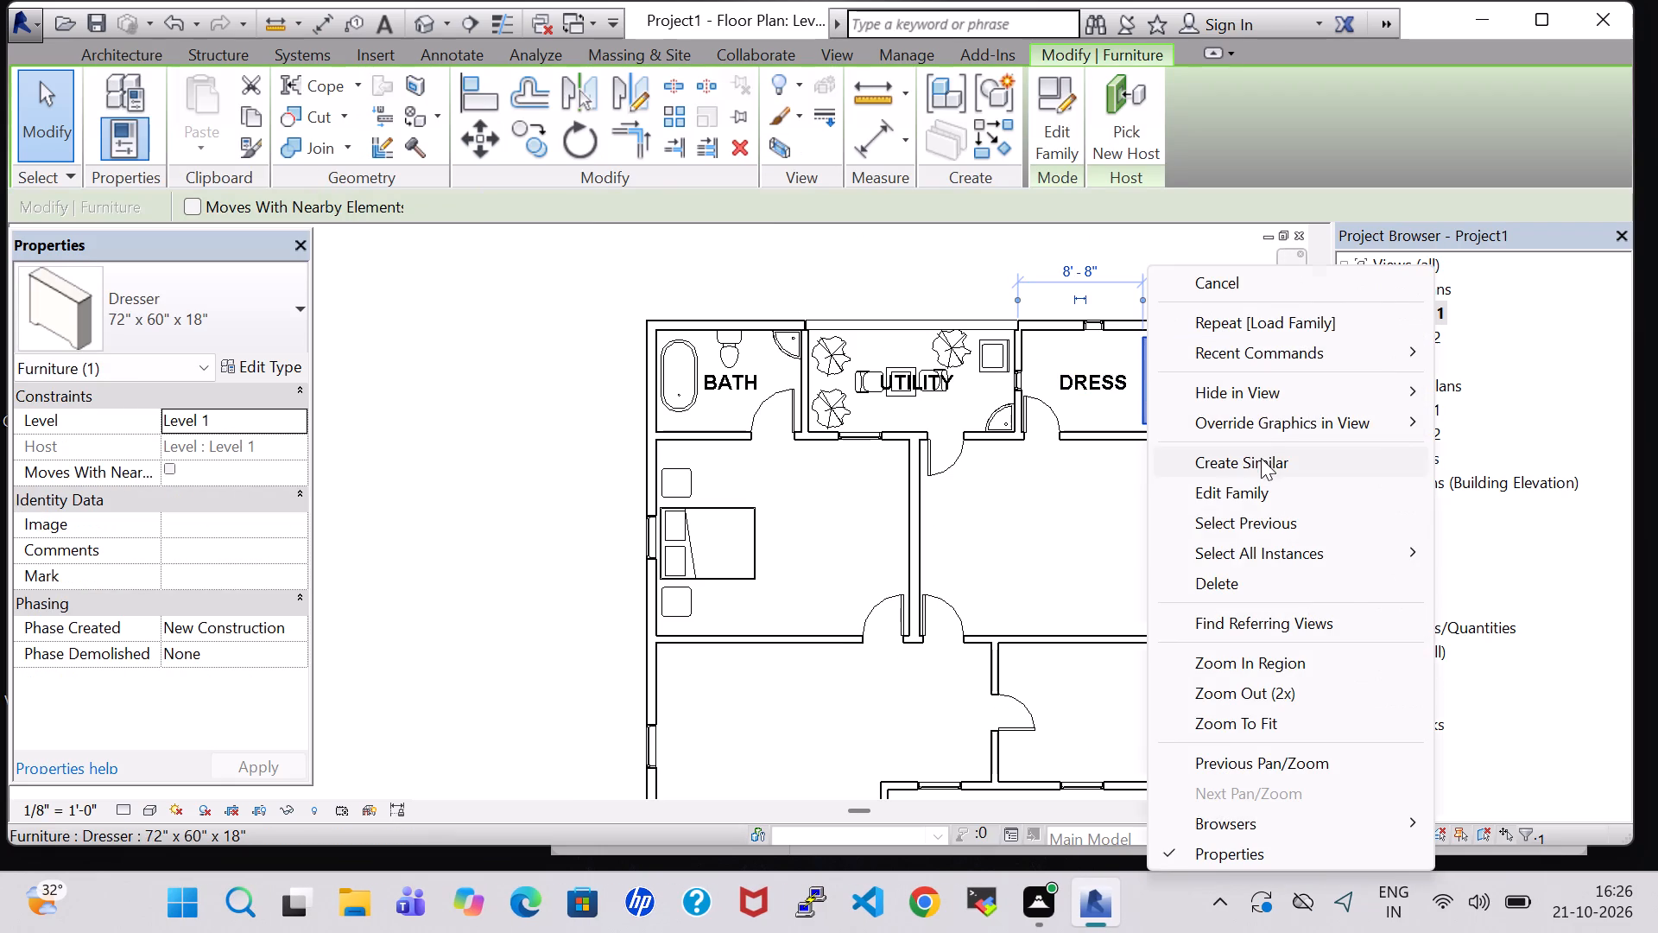
{"action": "left_click", "coordinate": [778, 622]}
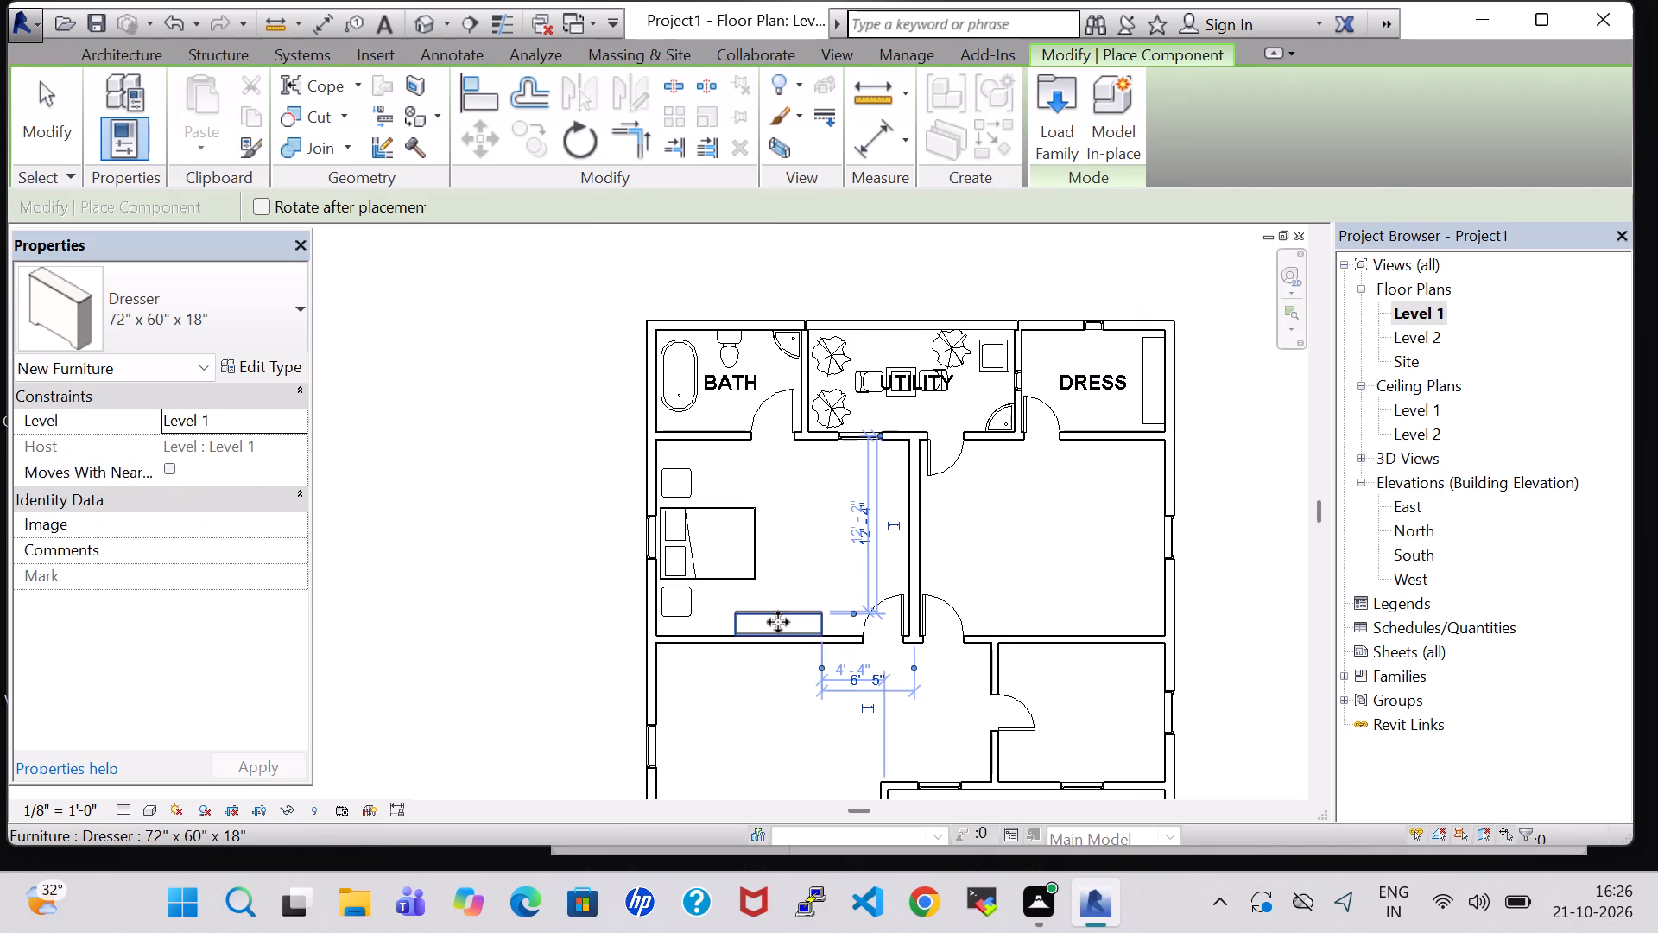
{"action": "key", "text": "Escape"}
{"action": "key", "text": "Escape"}
Change the bedroom dresser's type to 48" x 60" x 24".
{"action": "left_click", "coordinate": [778, 621]}
{"action": "left_click", "coordinate": [277, 371]}
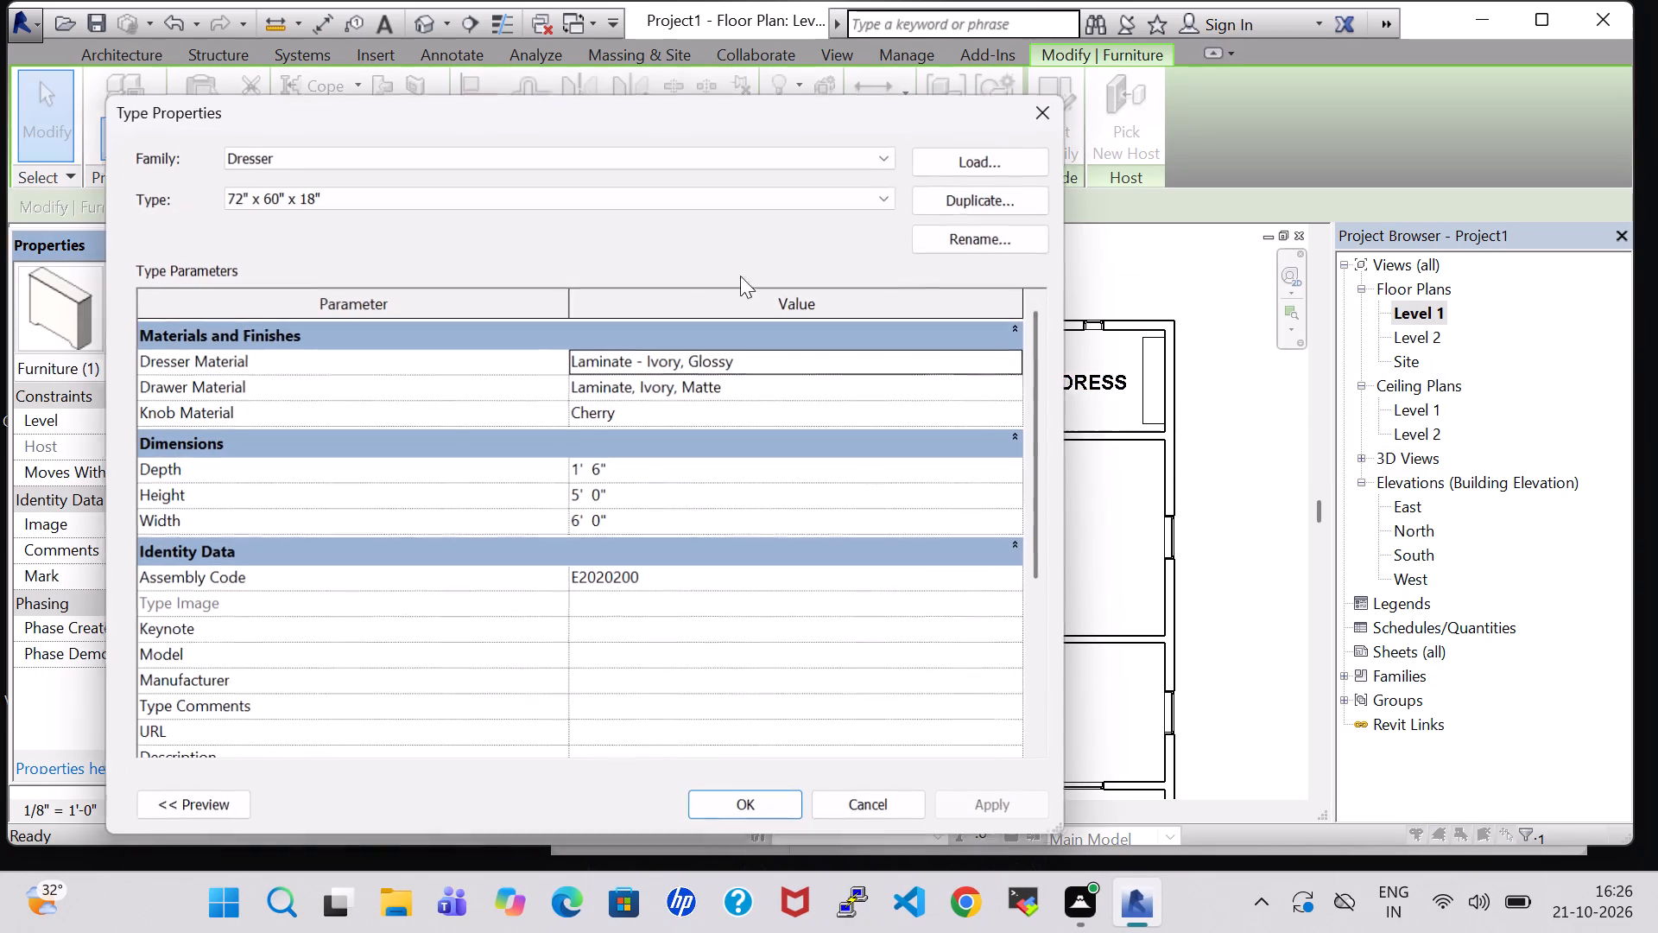
{"action": "left_click", "coordinate": [838, 190]}
{"action": "left_click", "coordinate": [698, 217]}
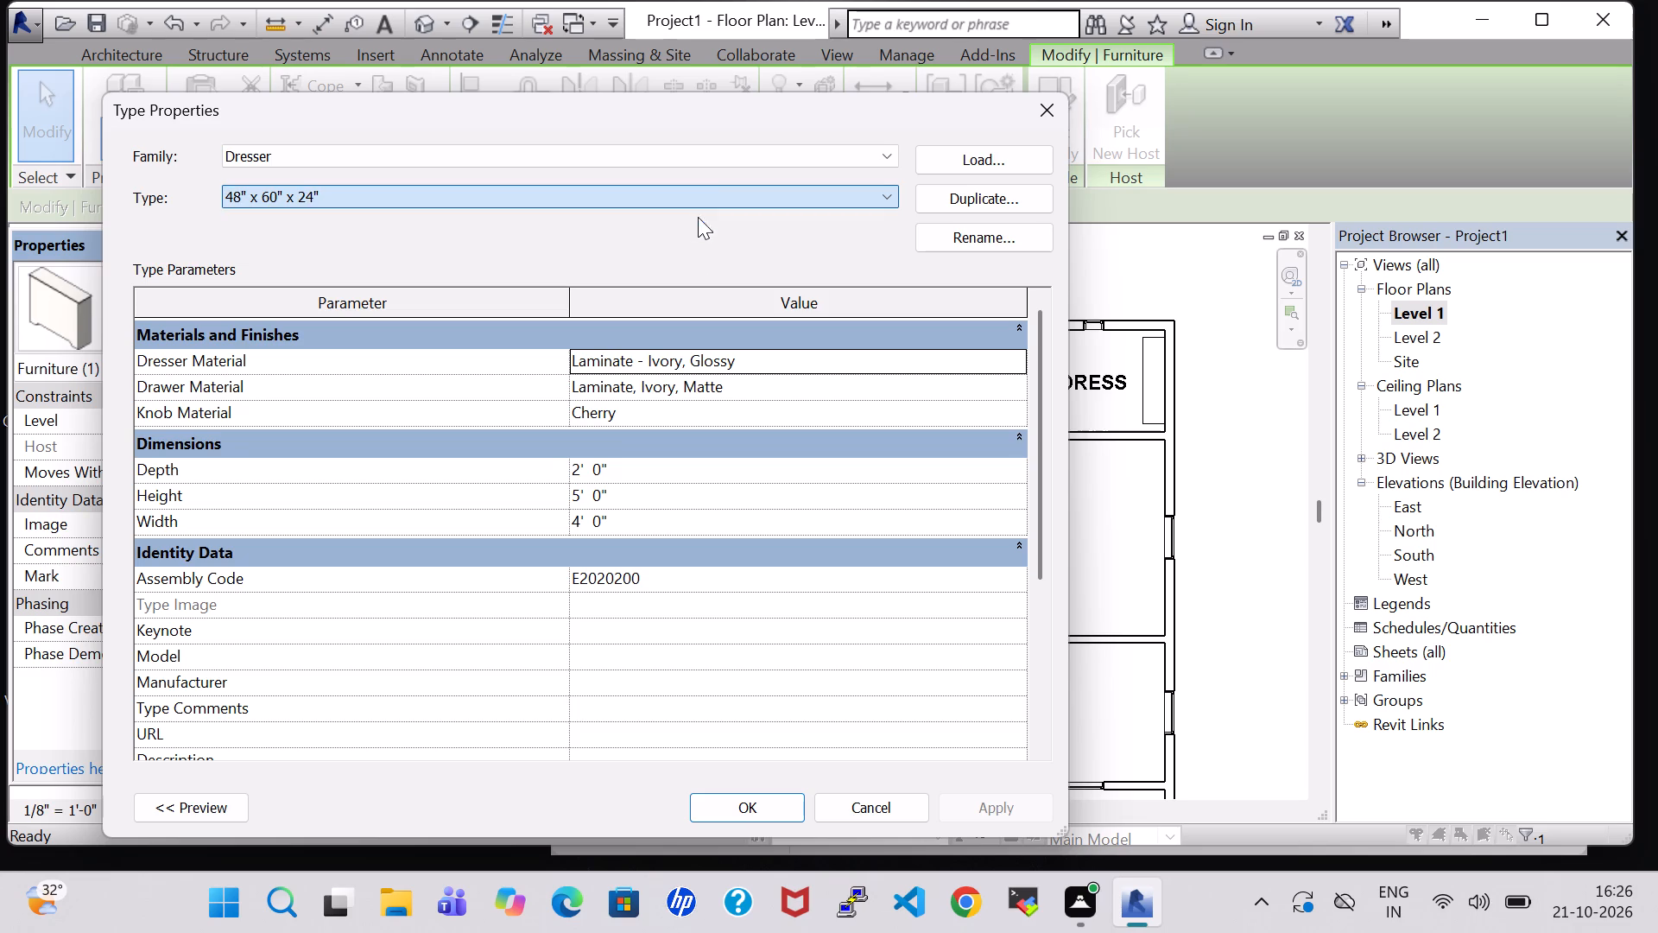
{"action": "left_click", "coordinate": [740, 814]}
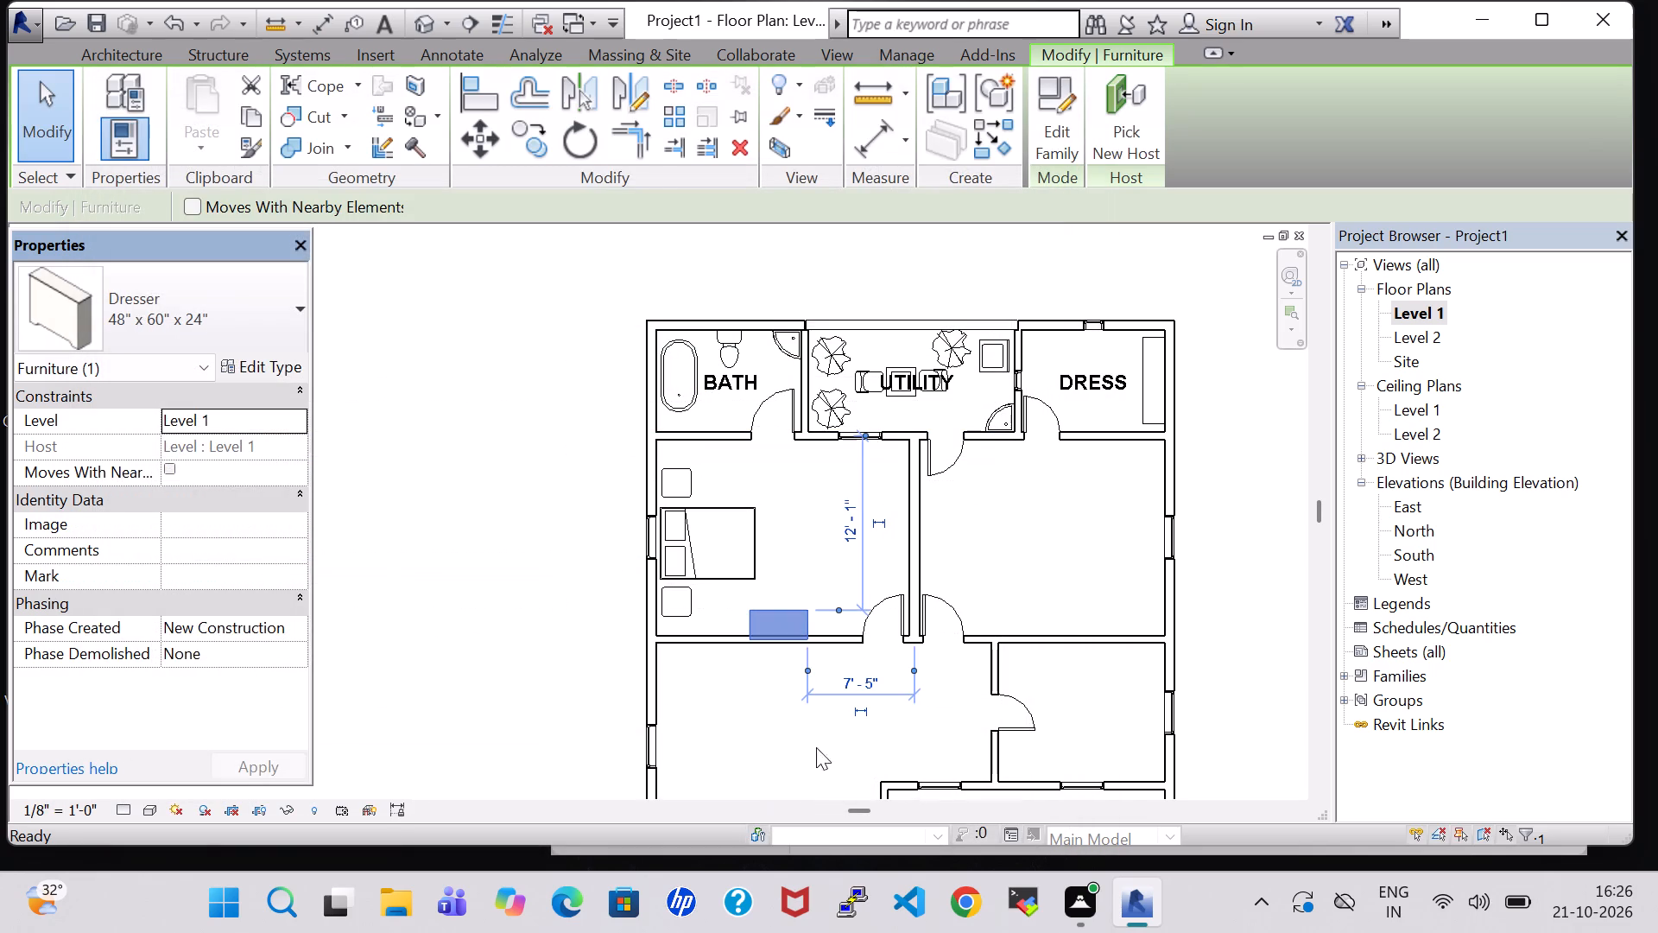
{"action": "left_click", "coordinate": [1236, 594]}
Nudge the bedroom dresser north so it clears the south wall.
{"action": "left_click", "coordinate": [787, 617]}
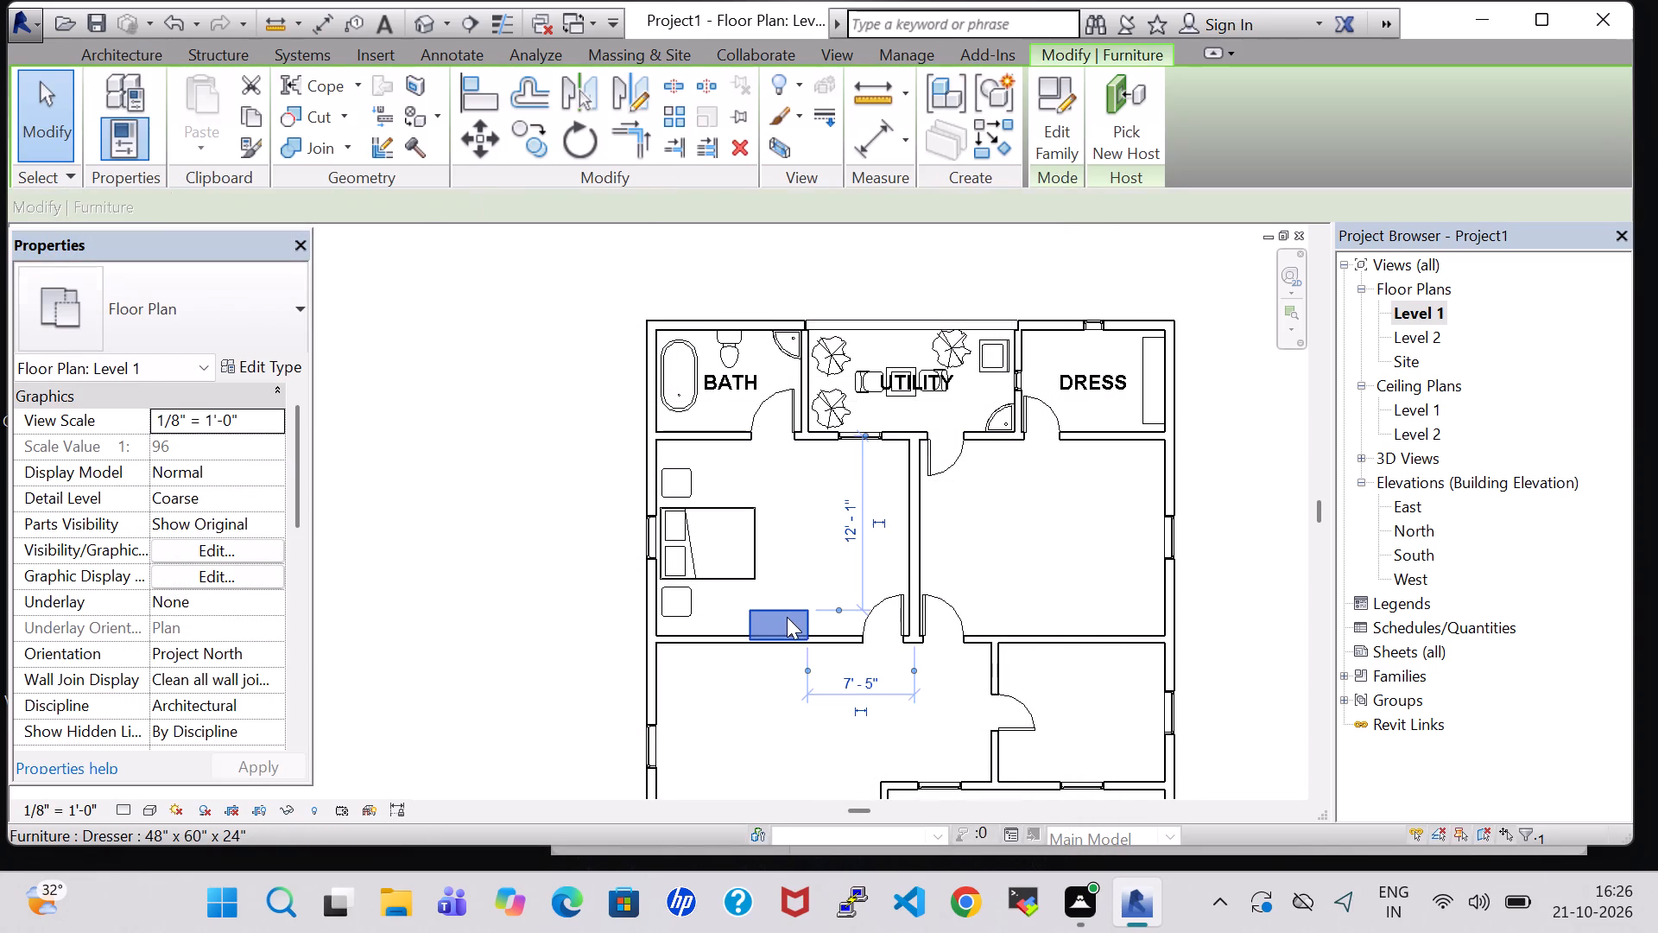
{"action": "key", "text": "Up"}
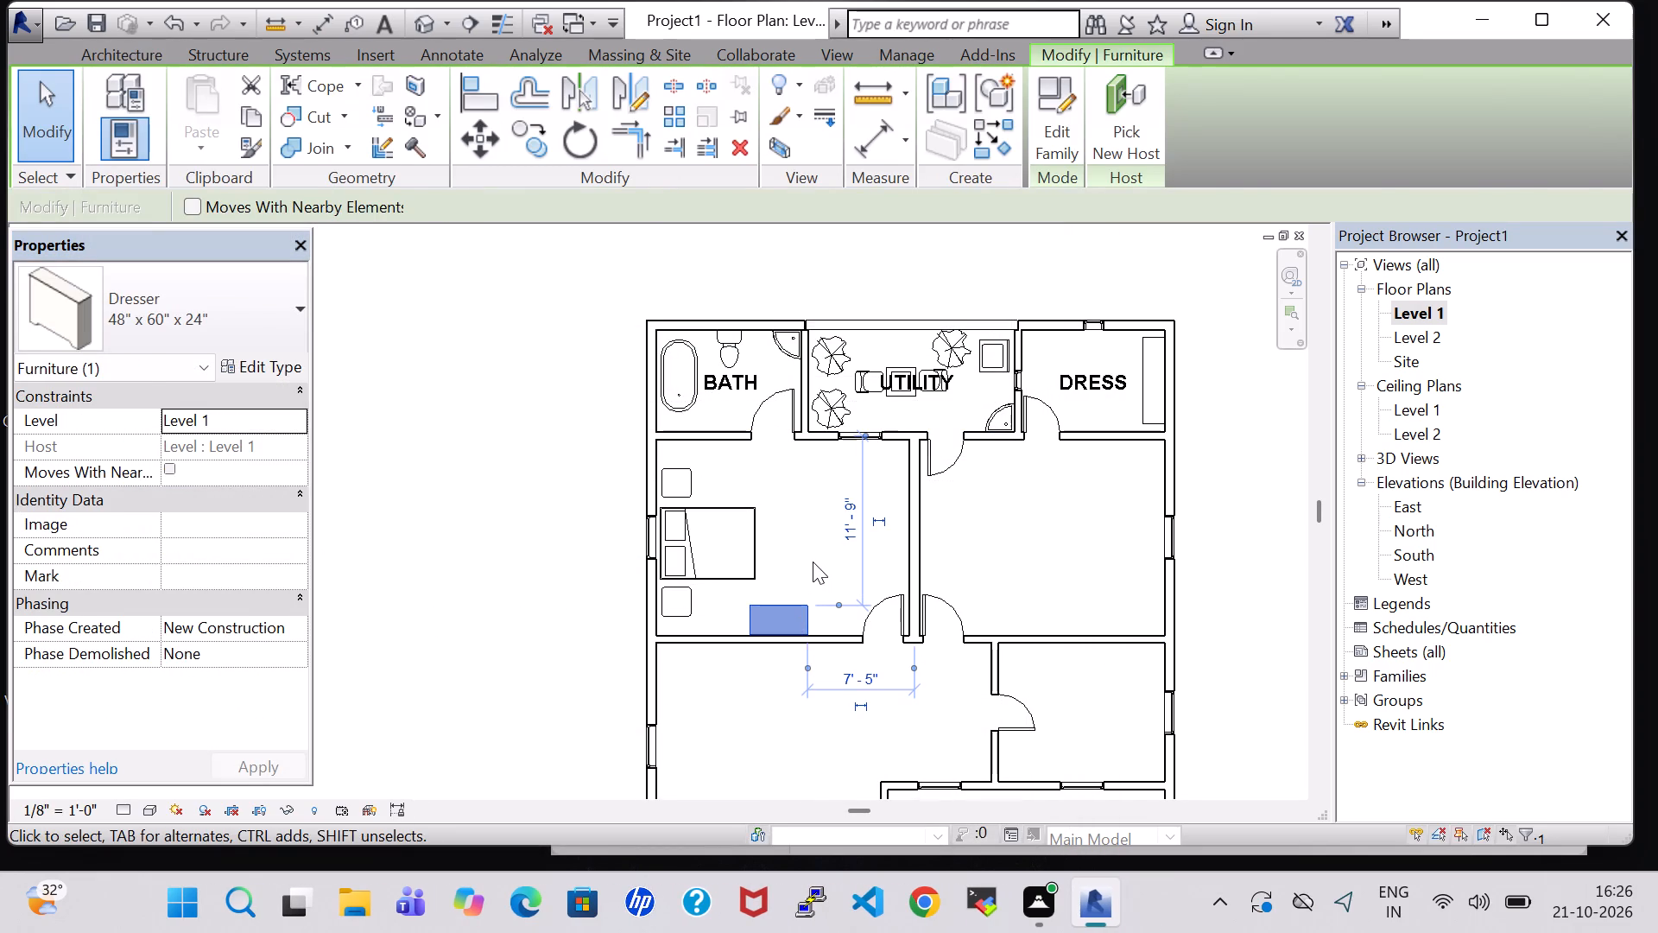
{"action": "left_click", "coordinate": [813, 562]}
Set the height of the 24" x 24" Table-End type to 2' 0".
{"action": "left_click", "coordinate": [671, 475]}
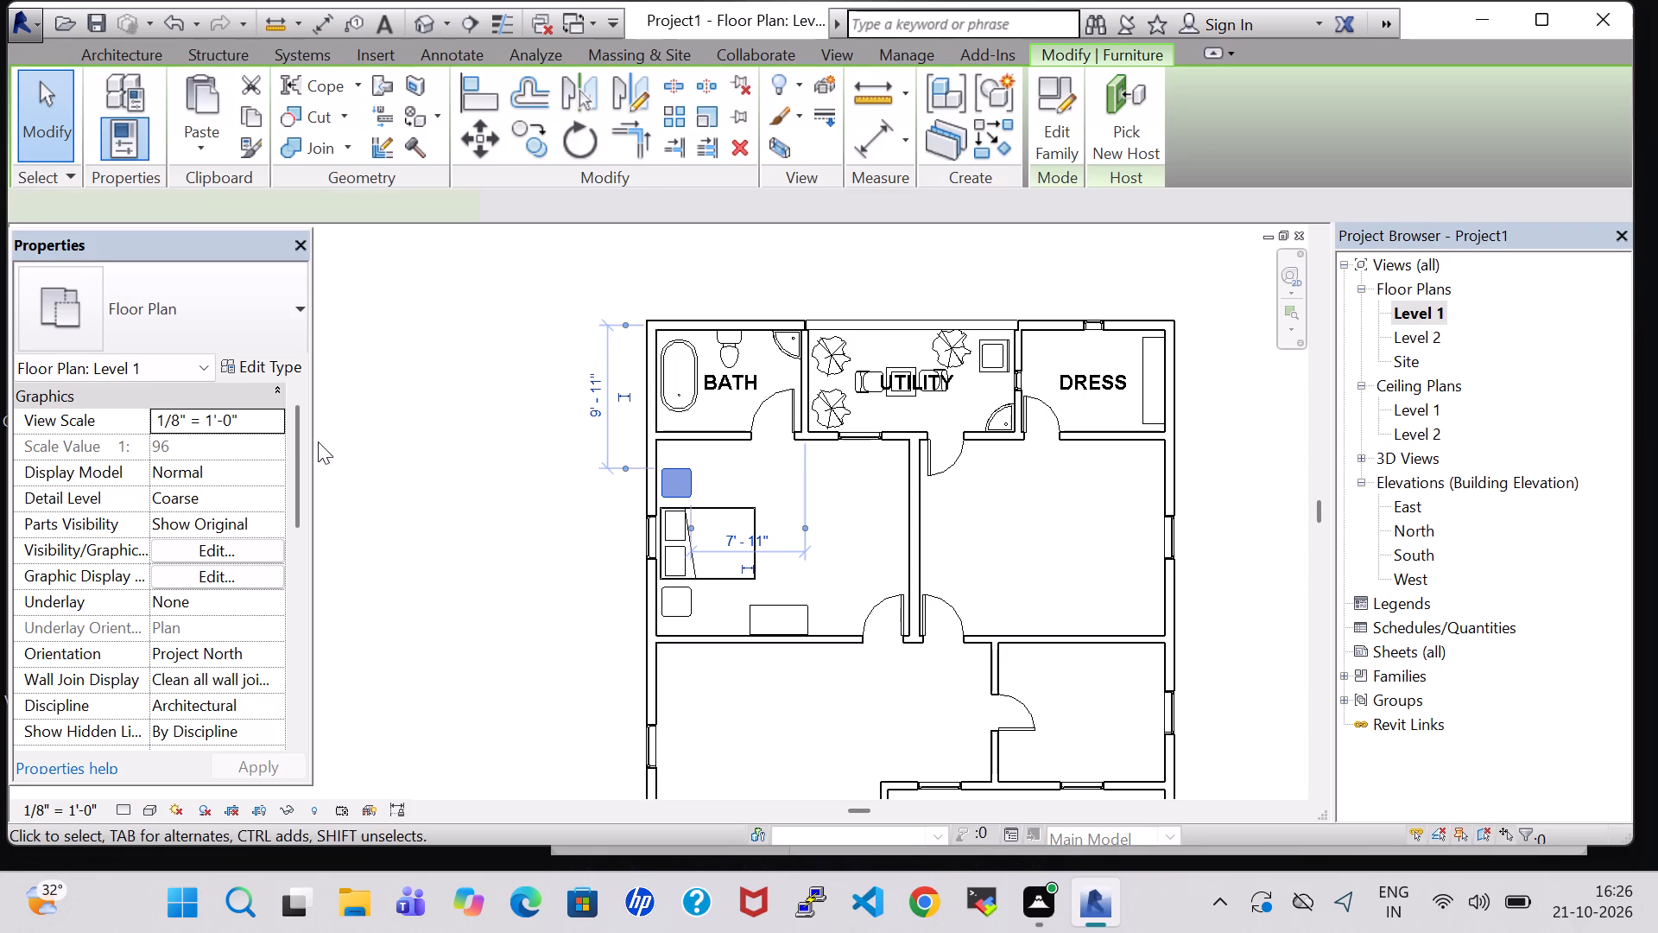
{"action": "left_click", "coordinate": [250, 371]}
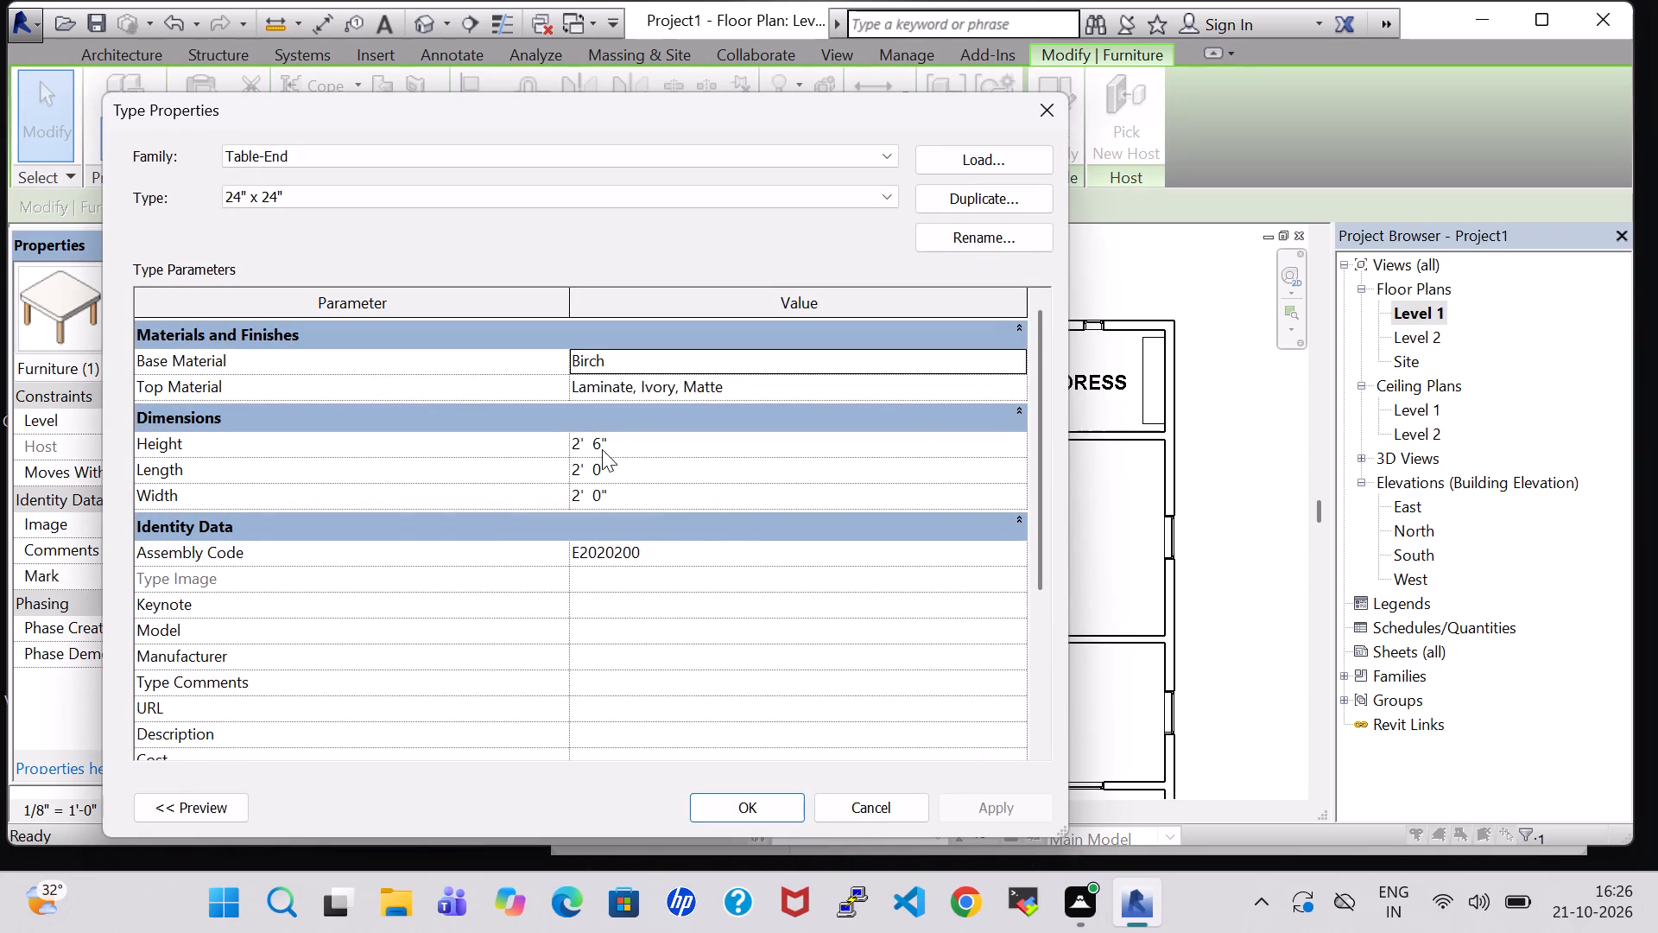
{"action": "left_click", "coordinate": [602, 449]}
{"action": "key", "text": "BackSpace"}
{"action": "key", "text": "0"}
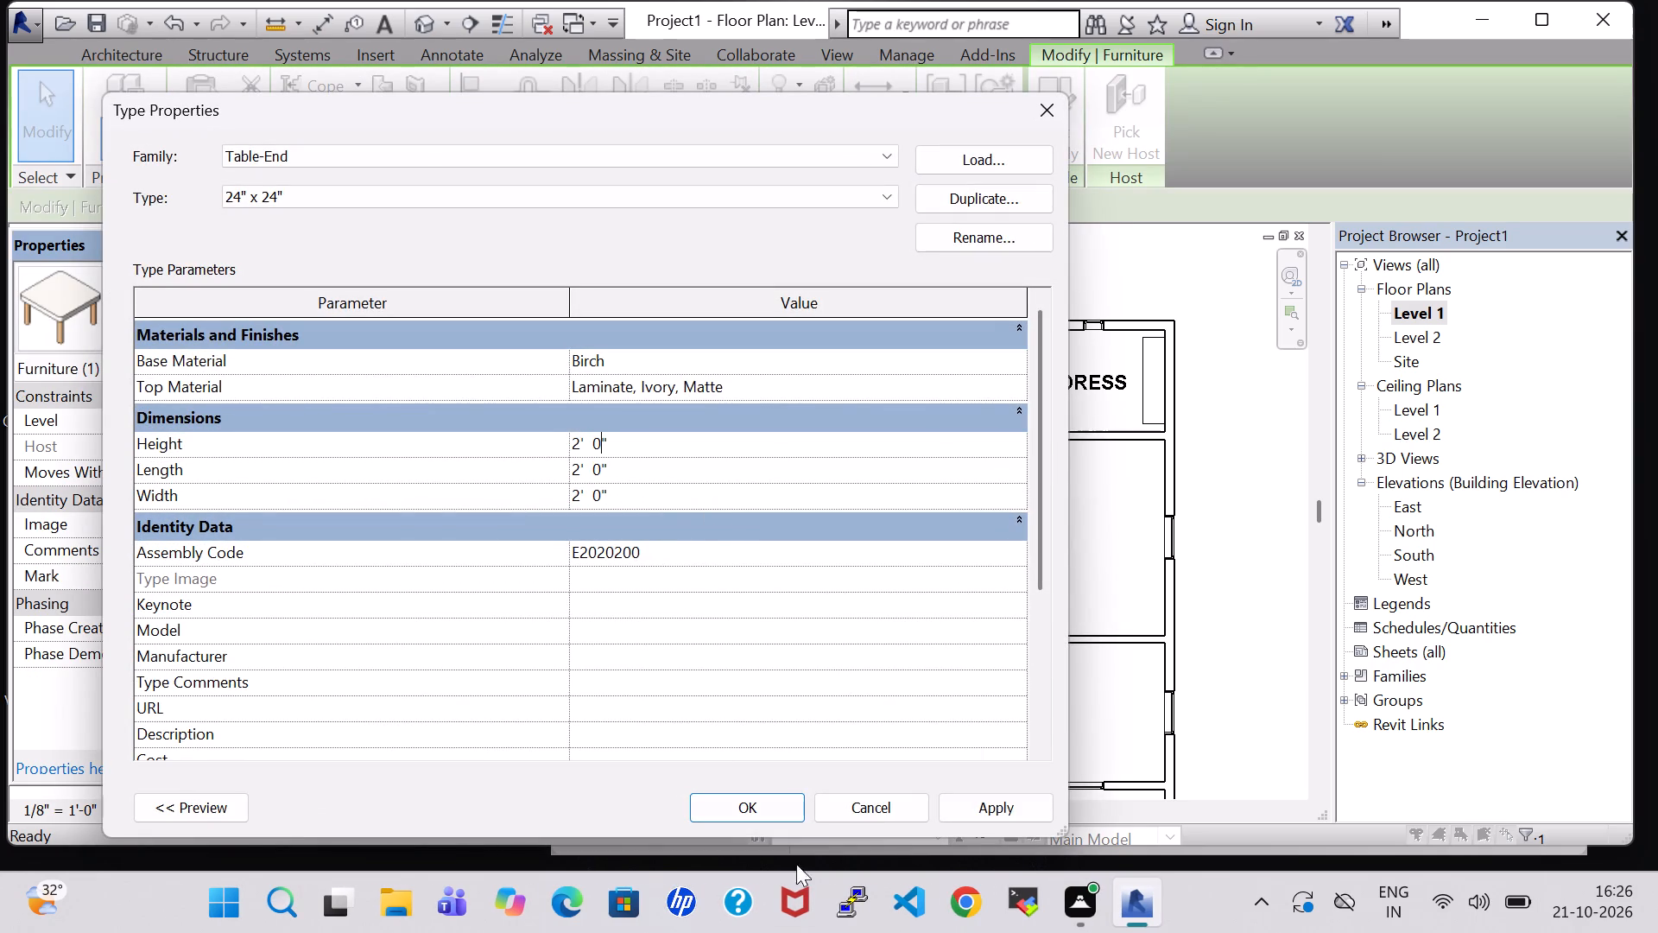
{"action": "left_click", "coordinate": [756, 813]}
Check the type properties of the end table south of the bed.
{"action": "left_click", "coordinate": [684, 612]}
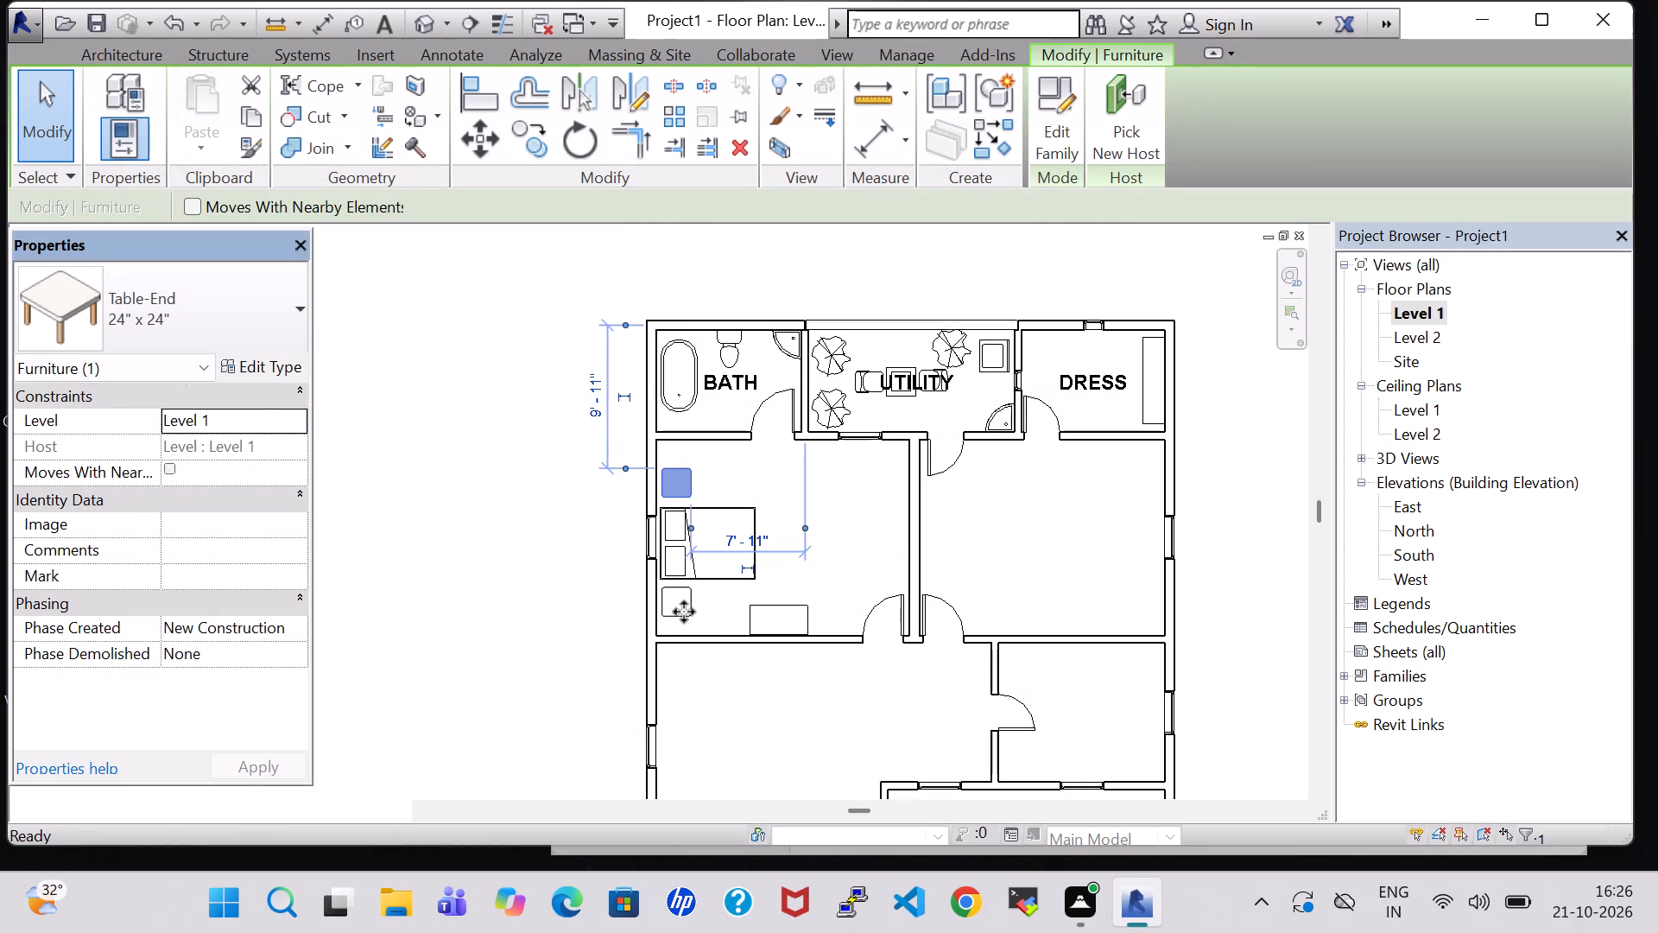
{"action": "left_click", "coordinate": [259, 357]}
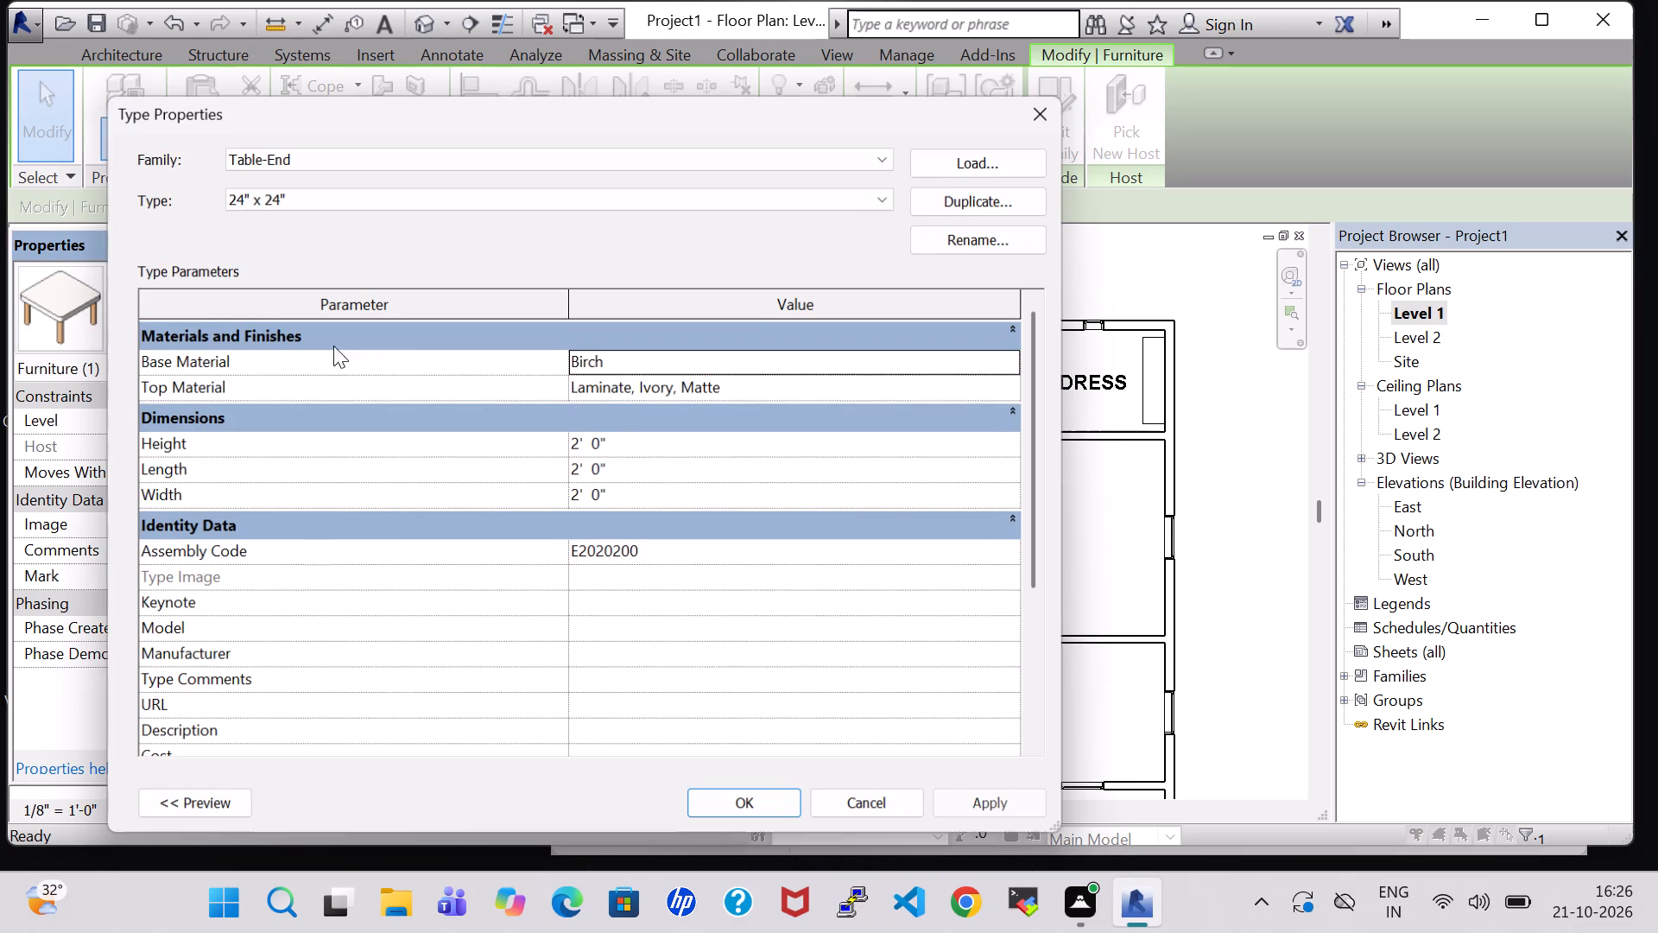
{"action": "left_click", "coordinate": [1052, 106]}
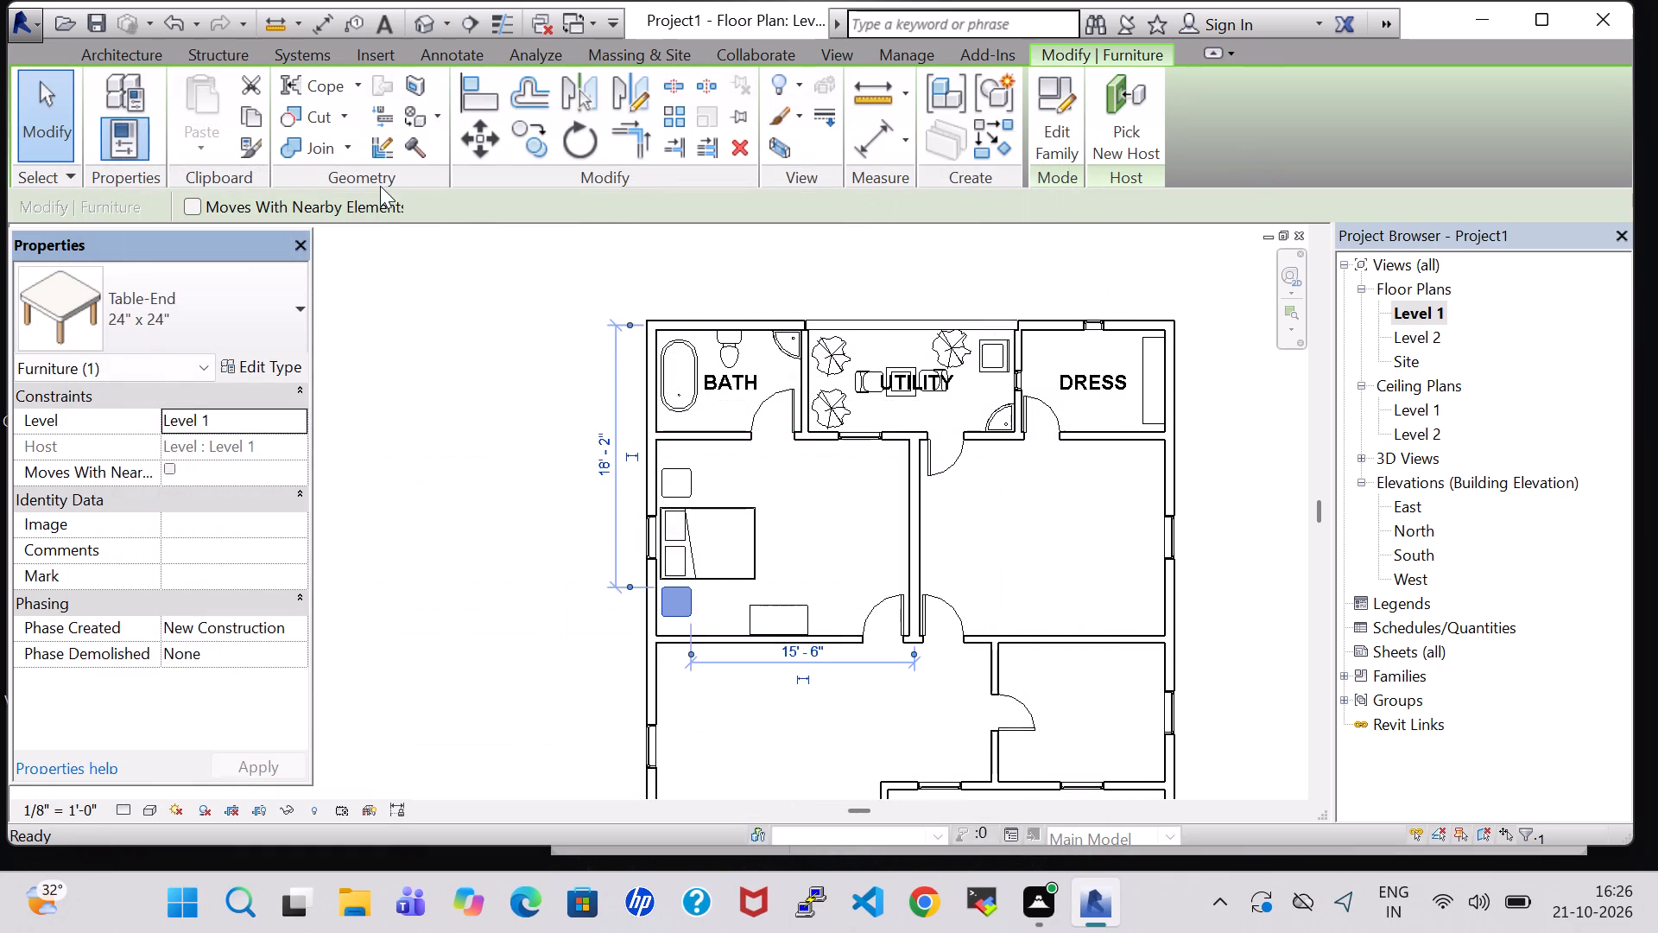
Create a similar Crane Lily - 3' plant from the one in UTILITY and place it at the end table north of the bed.
{"action": "left_click", "coordinate": [130, 58]}
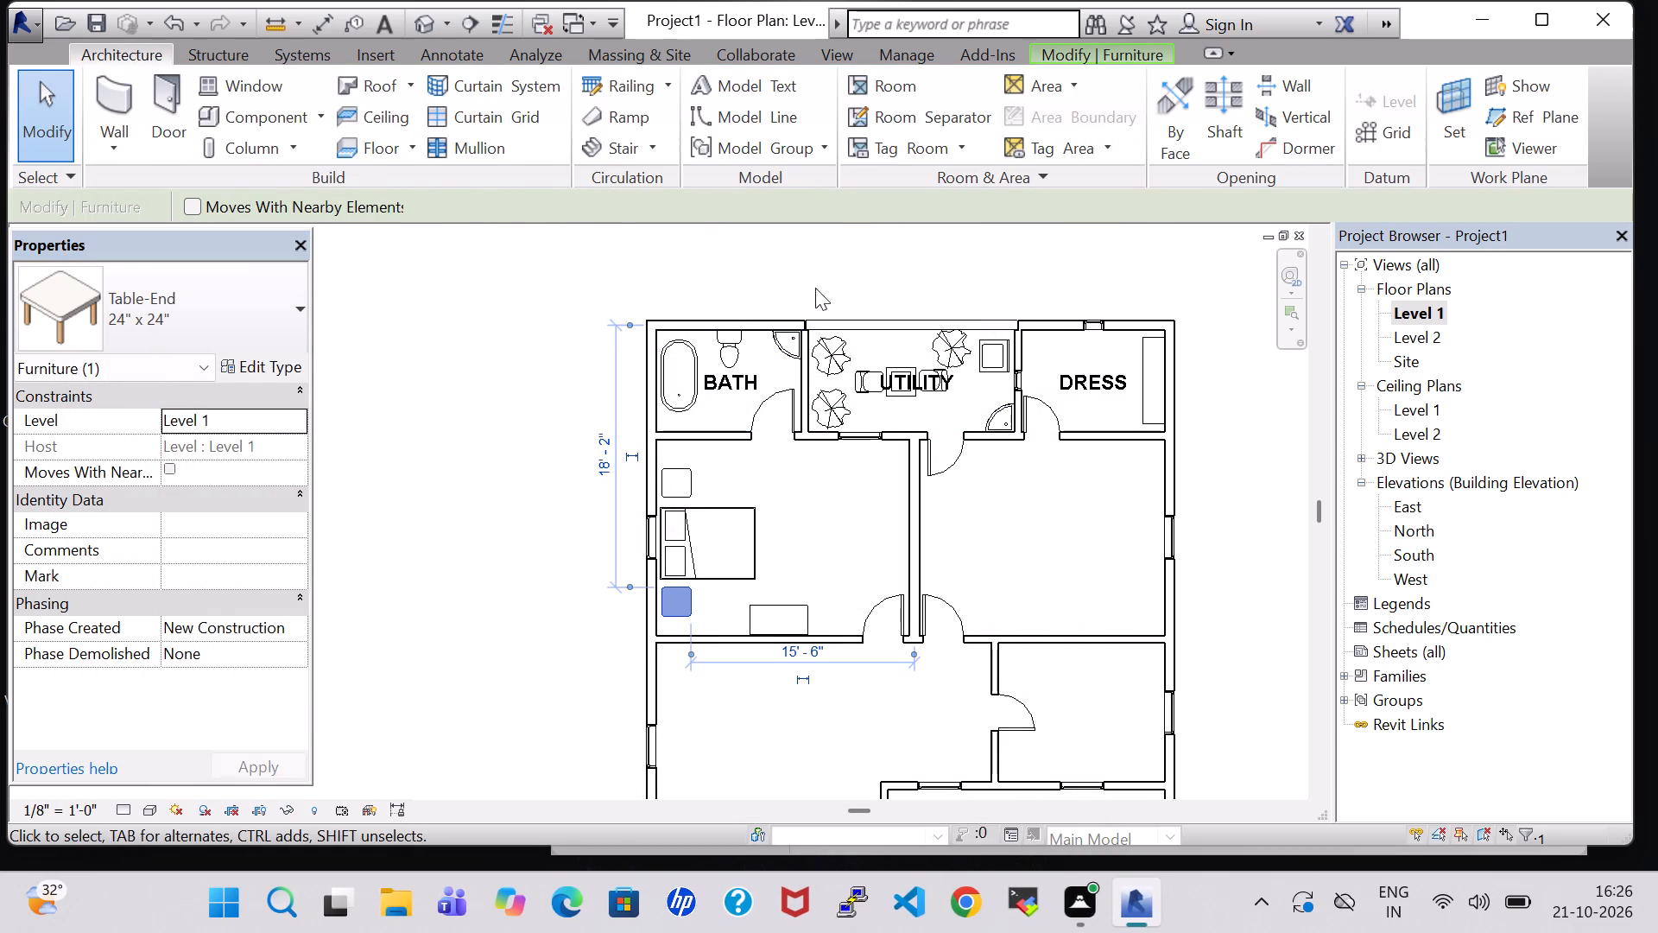
{"action": "left_click", "coordinate": [837, 370]}
{"action": "right_click", "coordinate": [837, 370]}
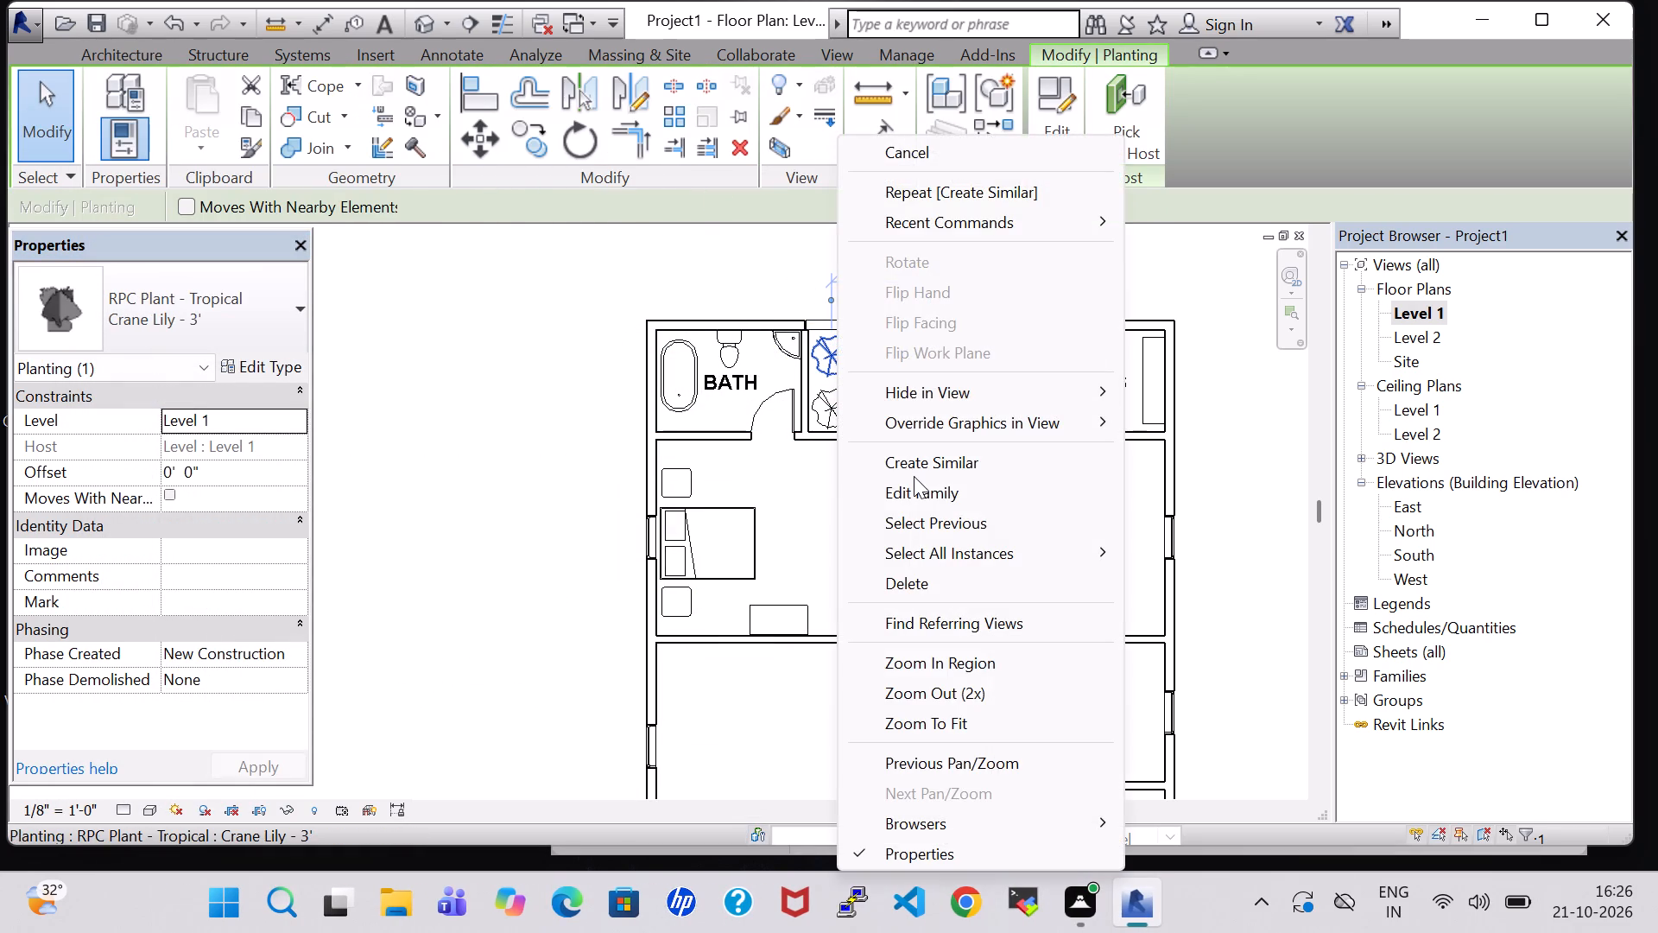
{"action": "left_click", "coordinate": [914, 471]}
{"action": "left_click", "coordinate": [689, 483]}
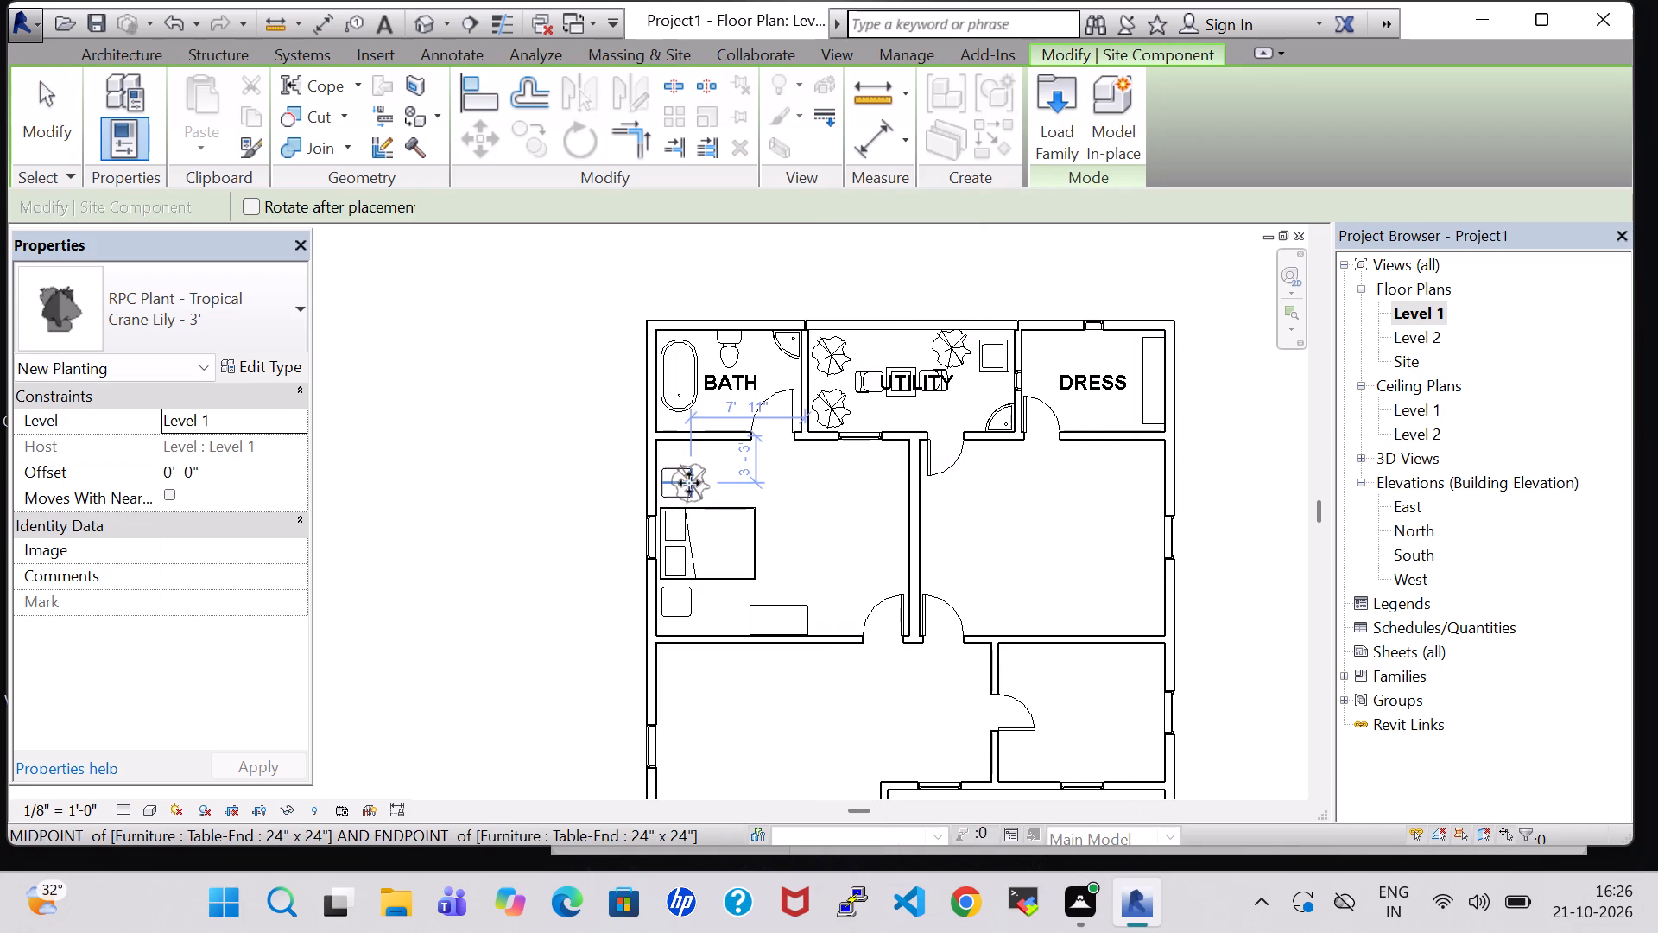
Change the plant at the end table north of the bed to the RPC Plant - Tropical Agave - 1.5' type.
{"action": "key", "text": "Escape"}
{"action": "key", "text": "Escape"}
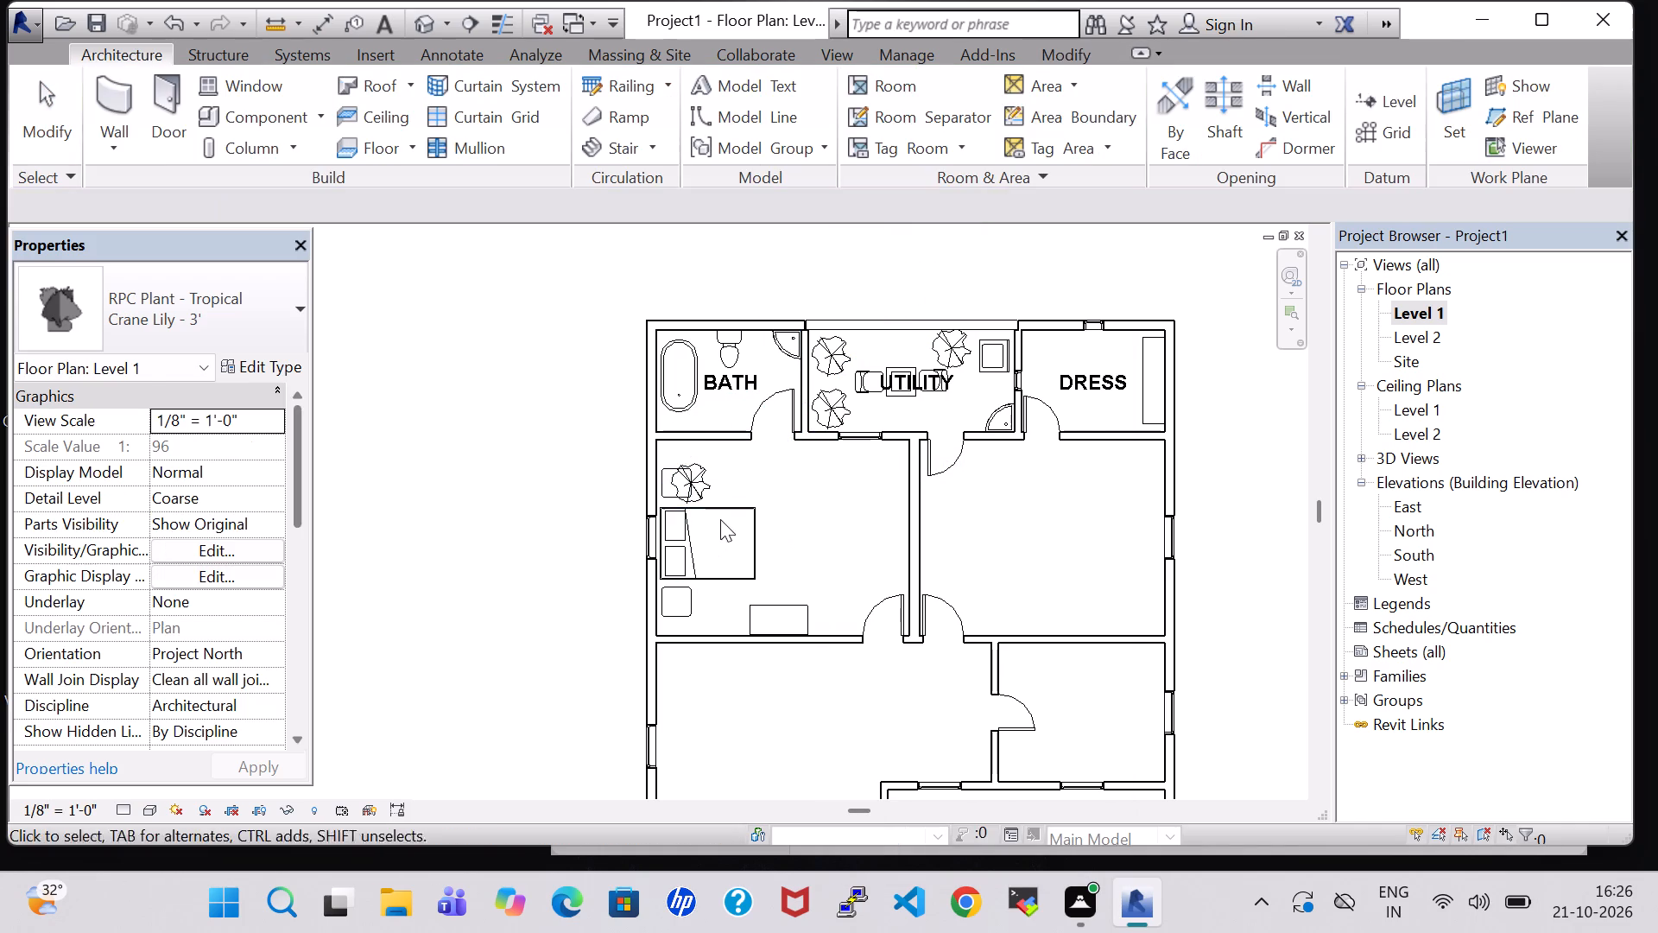
{"action": "left_click", "coordinate": [693, 483]}
{"action": "left_click", "coordinate": [172, 333]}
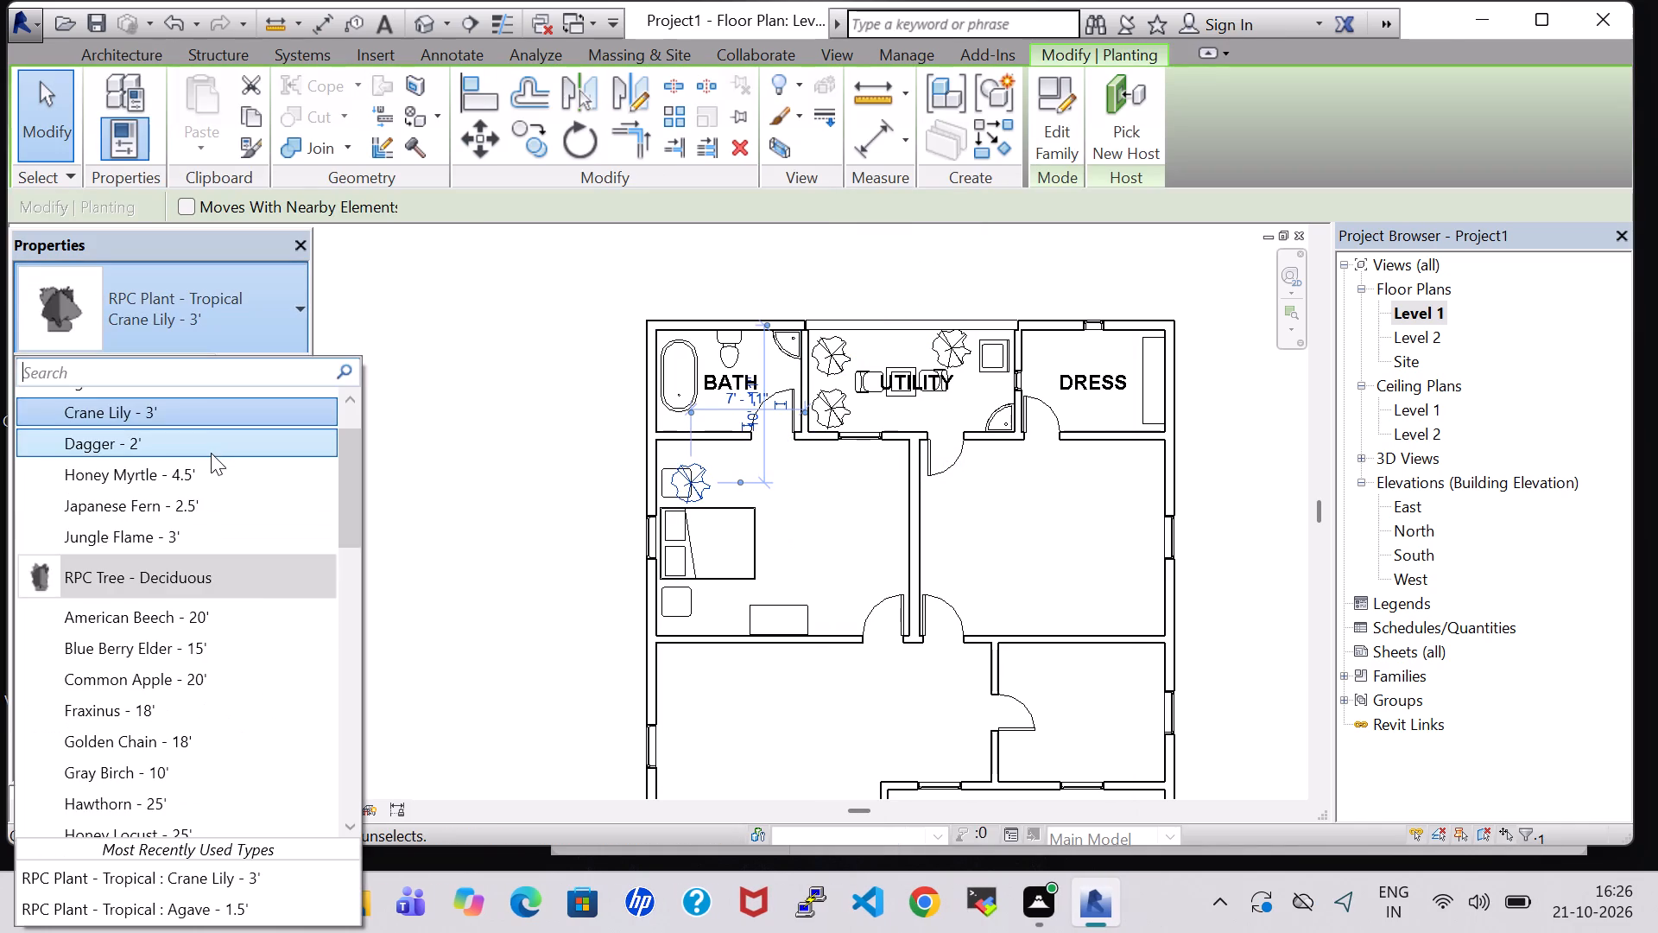
{"action": "scroll", "coordinate": [211, 453], "scroll_direction": "up", "scroll_amount": 2}
{"action": "left_click", "coordinate": [211, 453]}
Set the offset of the Agave plant at the north end table to 2' 0".
{"action": "scroll", "coordinate": [668, 481], "scroll_direction": "up", "scroll_amount": 8}
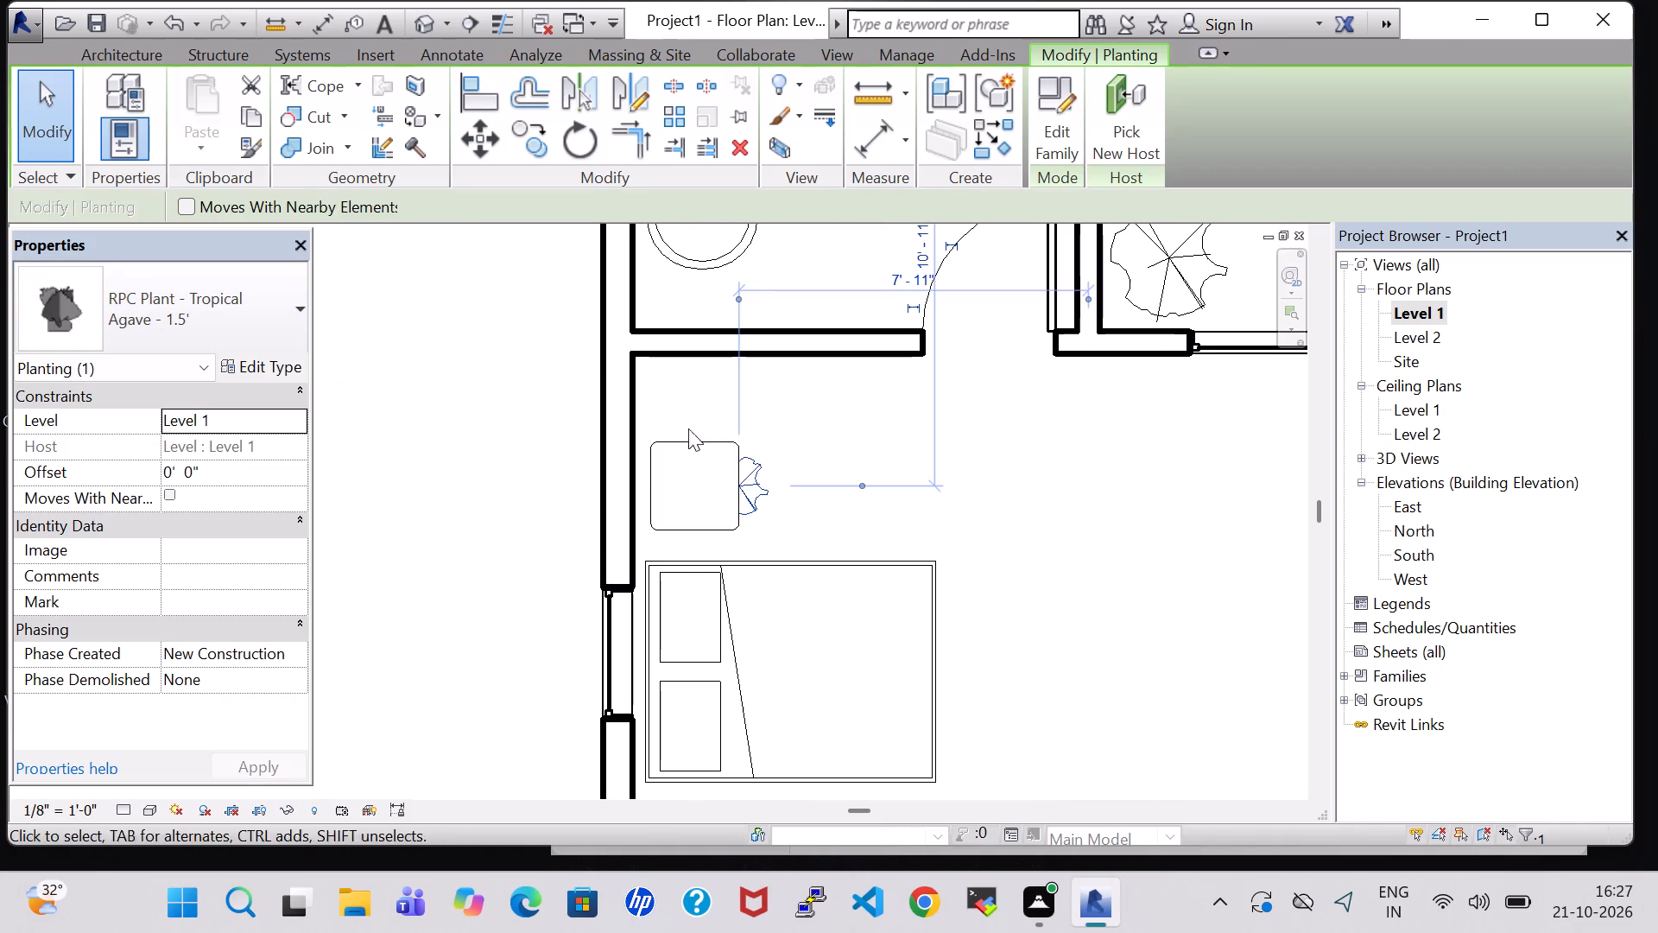
{"action": "left_click", "coordinate": [766, 482]}
{"action": "left_click", "coordinate": [758, 498]}
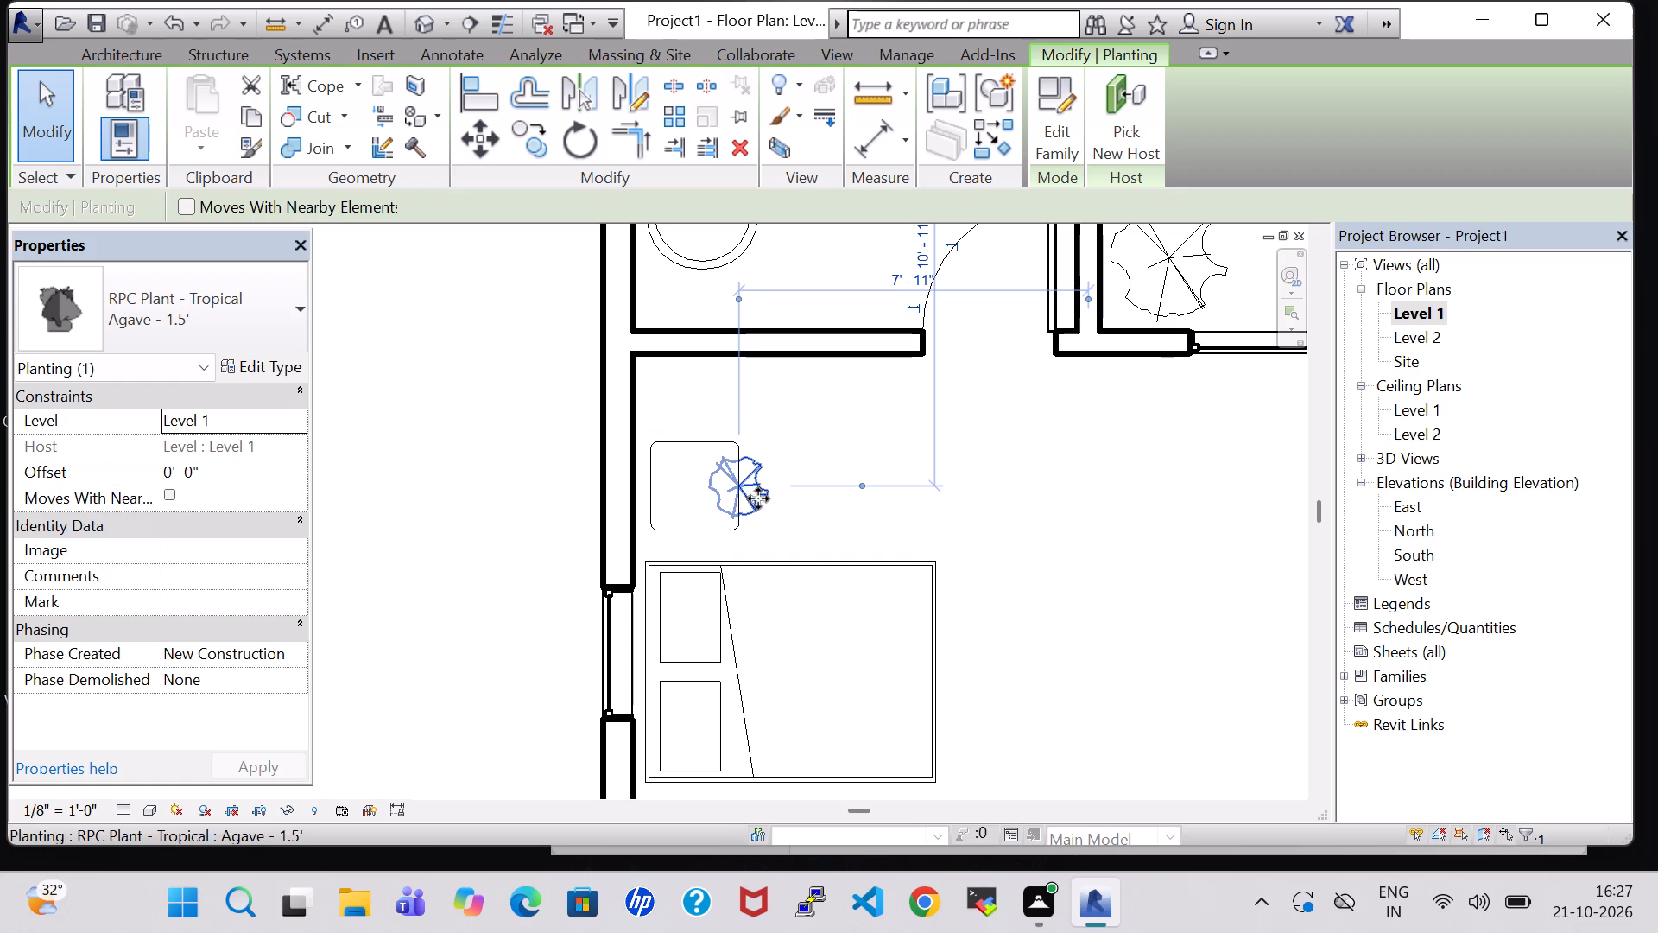
{"action": "left_click", "coordinate": [175, 472]}
{"action": "left_click", "coordinate": [175, 472]}
{"action": "left_click", "coordinate": [172, 472]}
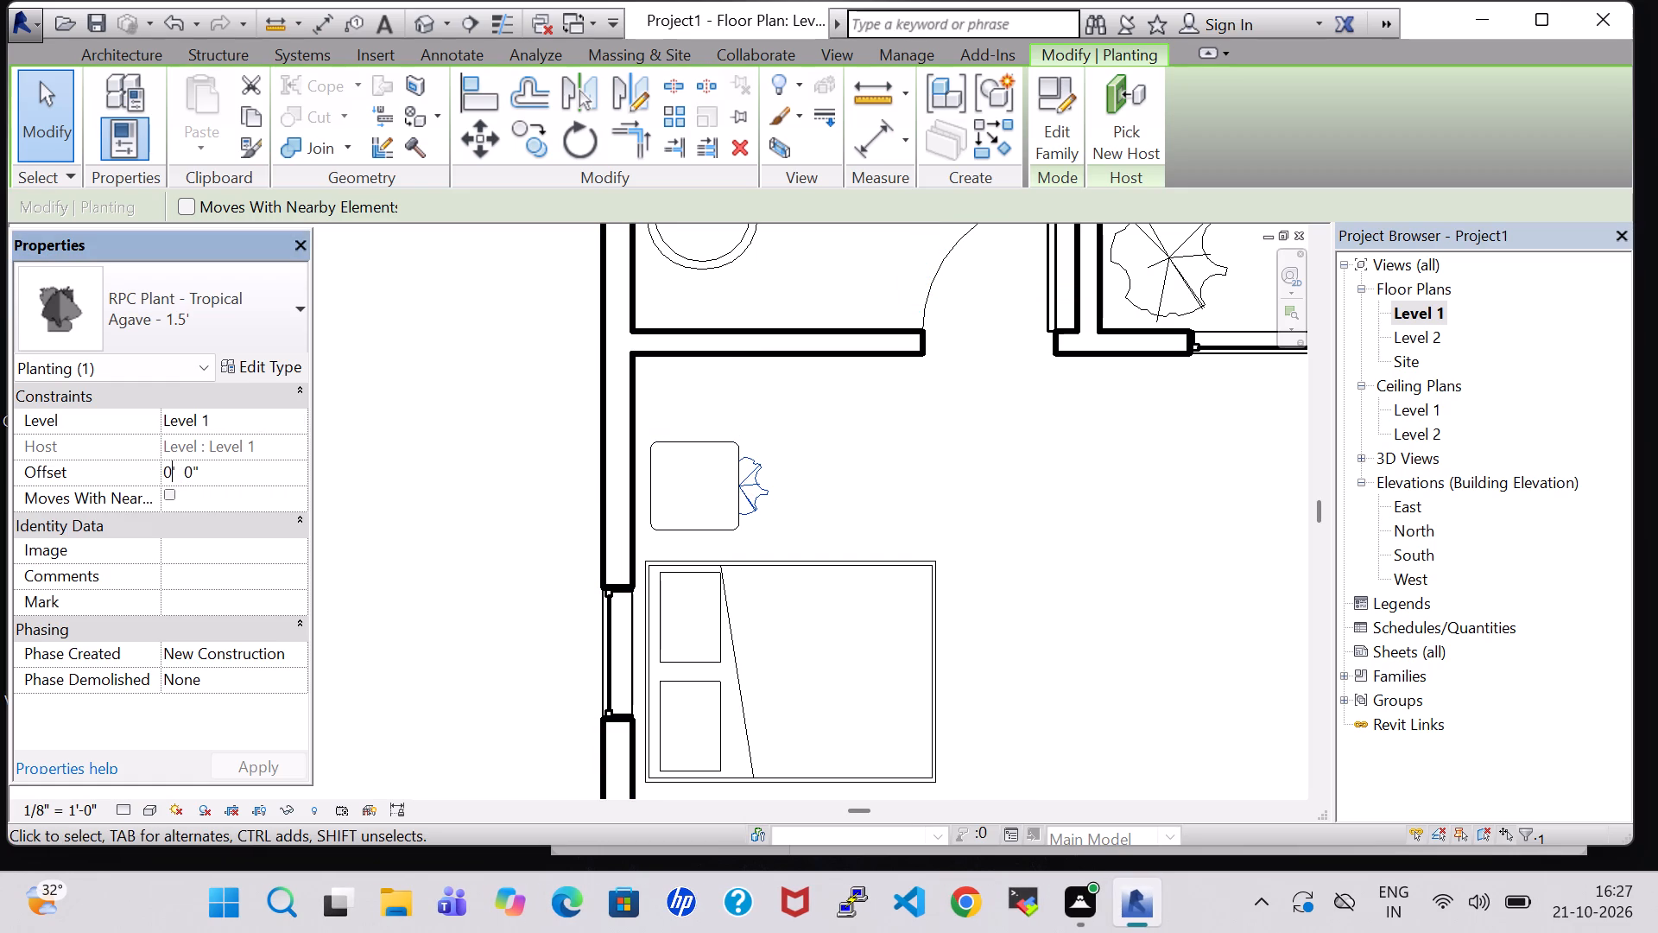
{"action": "key", "text": "BackSpace"}
{"action": "key", "text": "2"}
{"action": "left_click", "coordinate": [271, 772]}
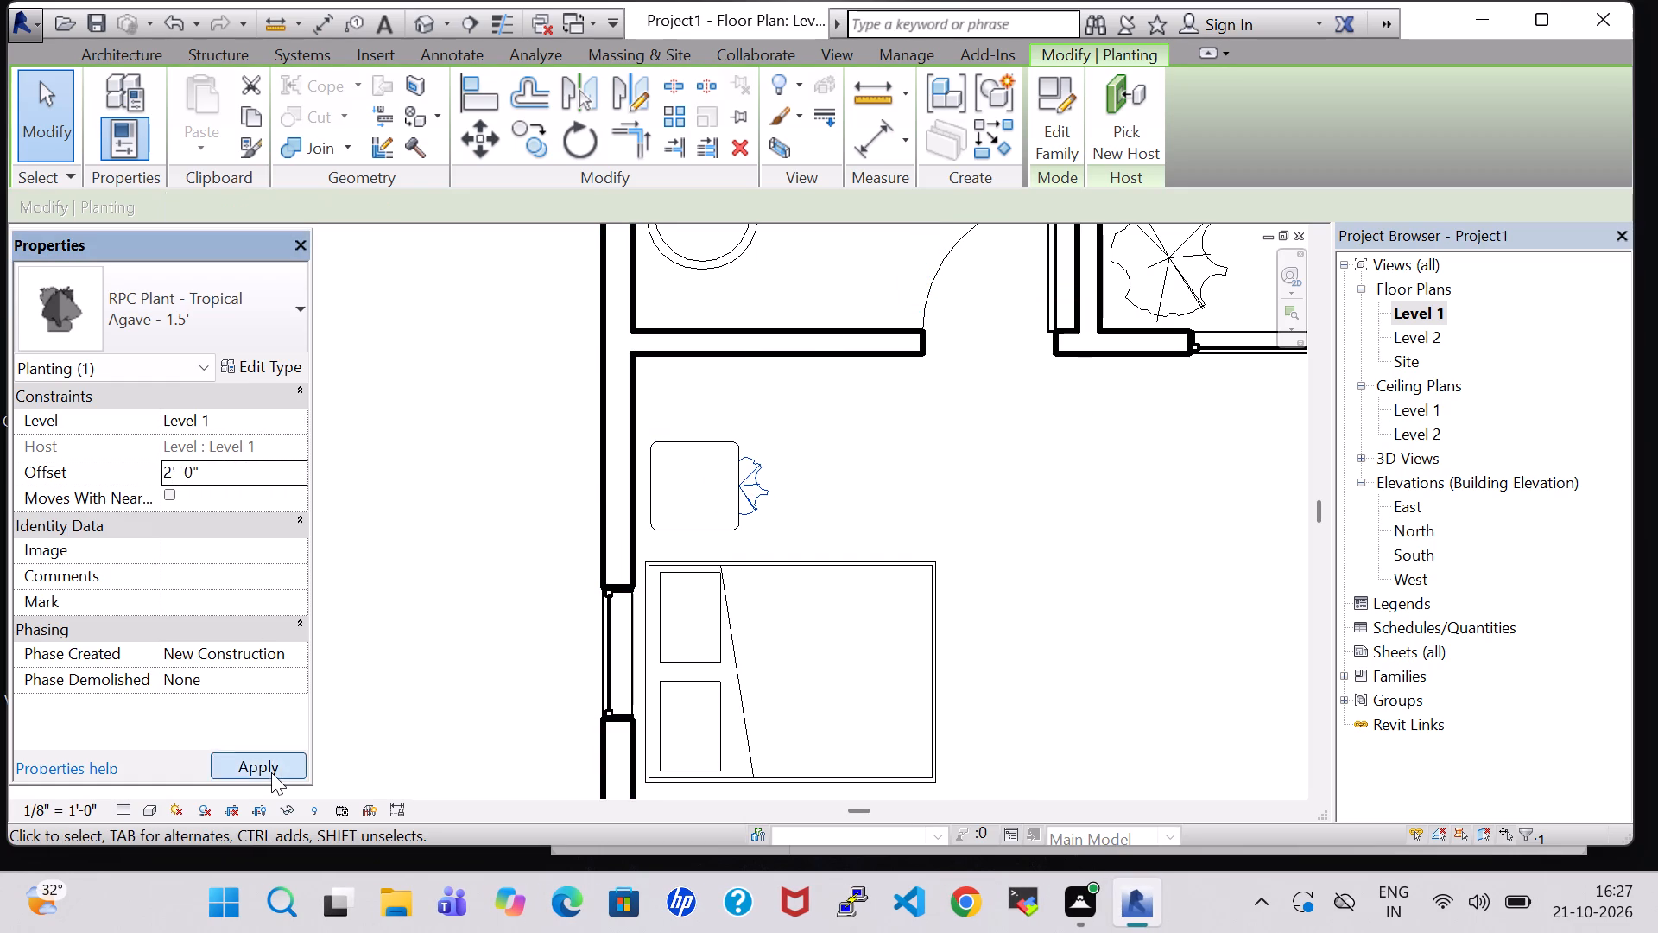
Nudge the Agave plant west until it sits centred on the end table north of the bed.
{"action": "key", "text": "Left"}
{"action": "key", "text": "Left"}
{"action": "key", "text": "Left"}
{"action": "key", "text": "Left"}
{"action": "key", "text": "Left"}
{"action": "key", "text": "Left"}
{"action": "key", "text": "Left"}
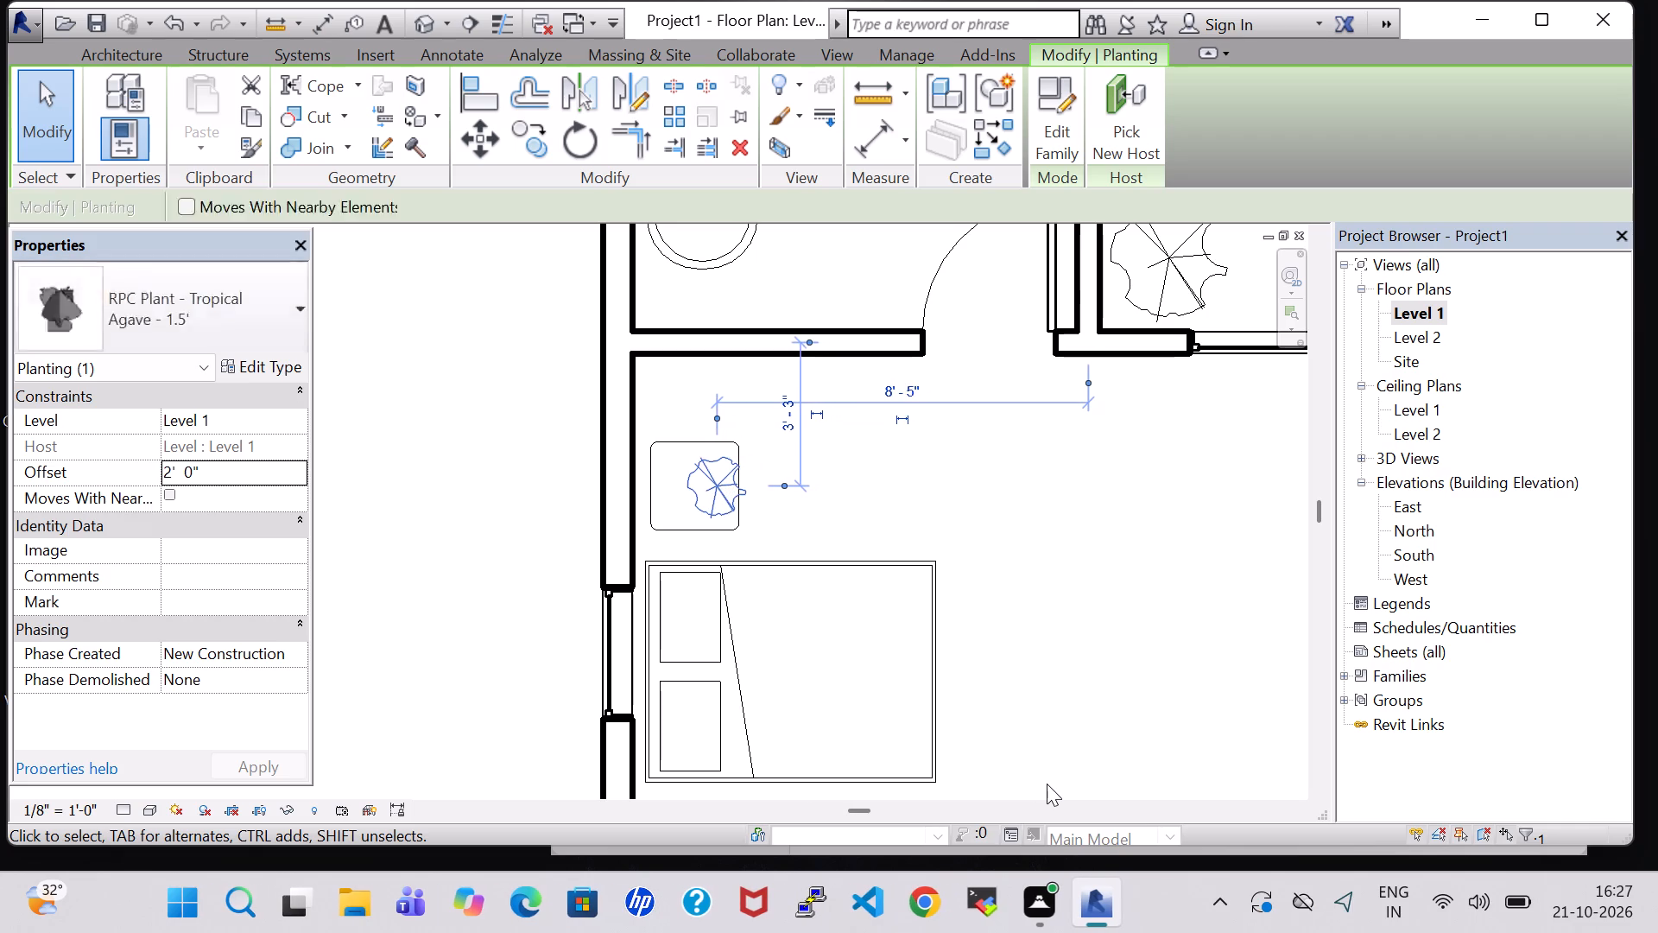
{"action": "key", "text": "Left"}
{"action": "key", "text": "Left"}
{"action": "key", "text": "Left"}
{"action": "key", "text": "Left"}
{"action": "left_click", "coordinate": [984, 498]}
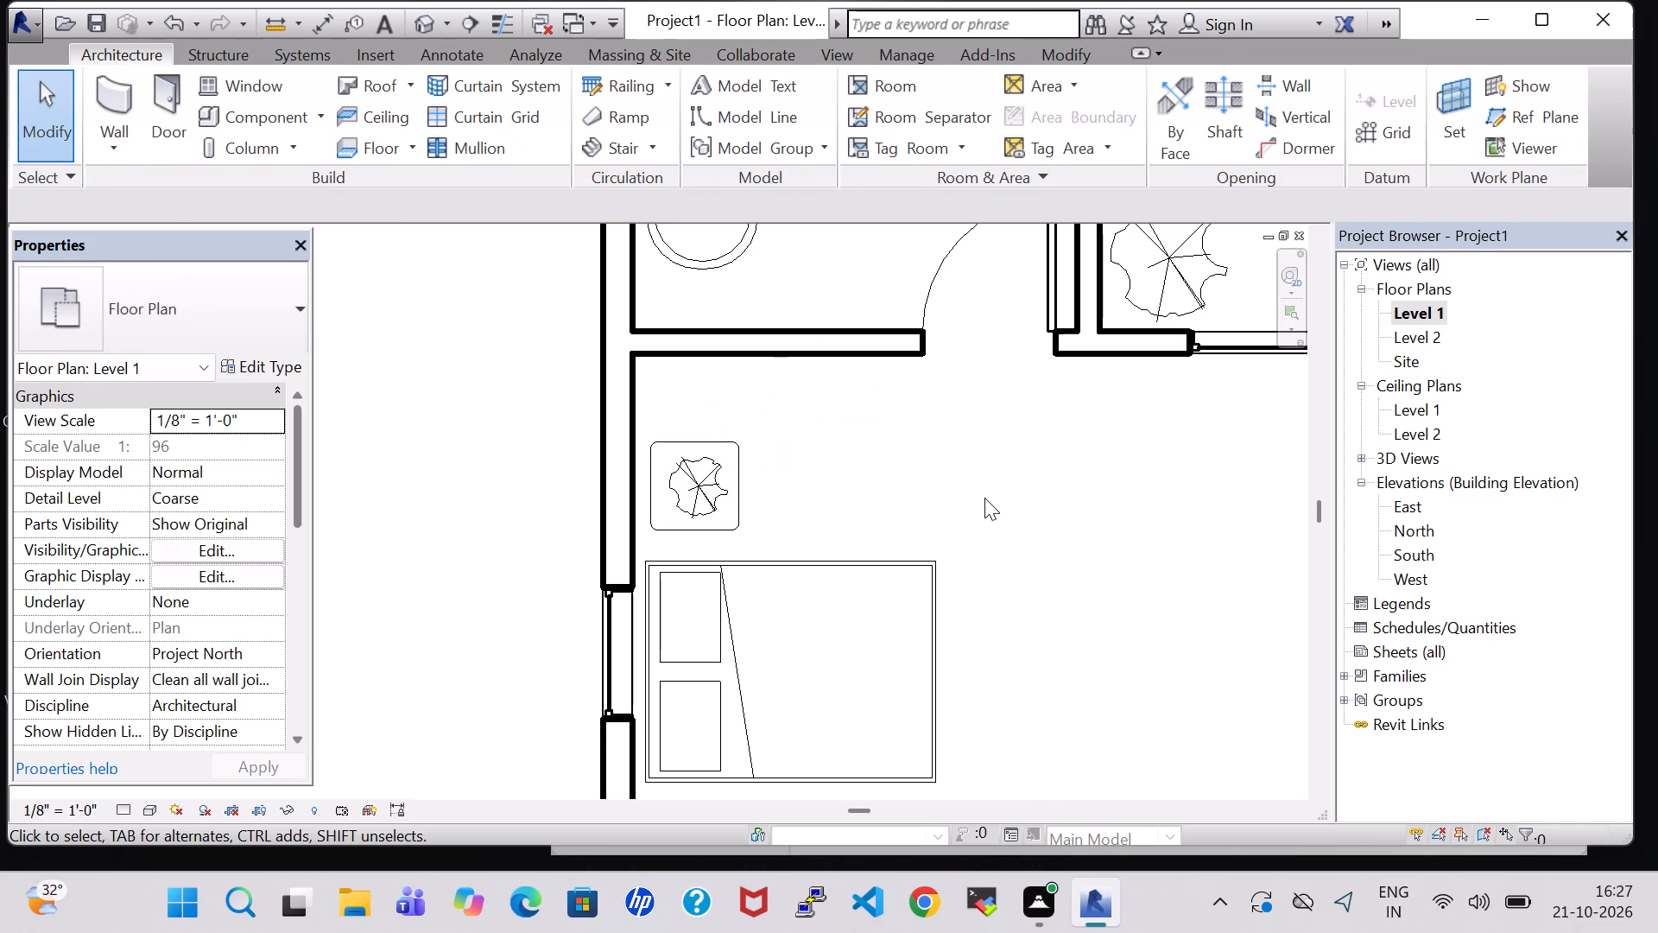
Create a similar Agave - 1.5' plant and place it at the east edge of the end table south of the bed.
{"action": "scroll", "coordinate": [984, 498], "scroll_direction": "down", "scroll_amount": 4}
{"action": "middle_click_drag", "start_coordinate": [1019, 583], "coordinate": [995, 486]}
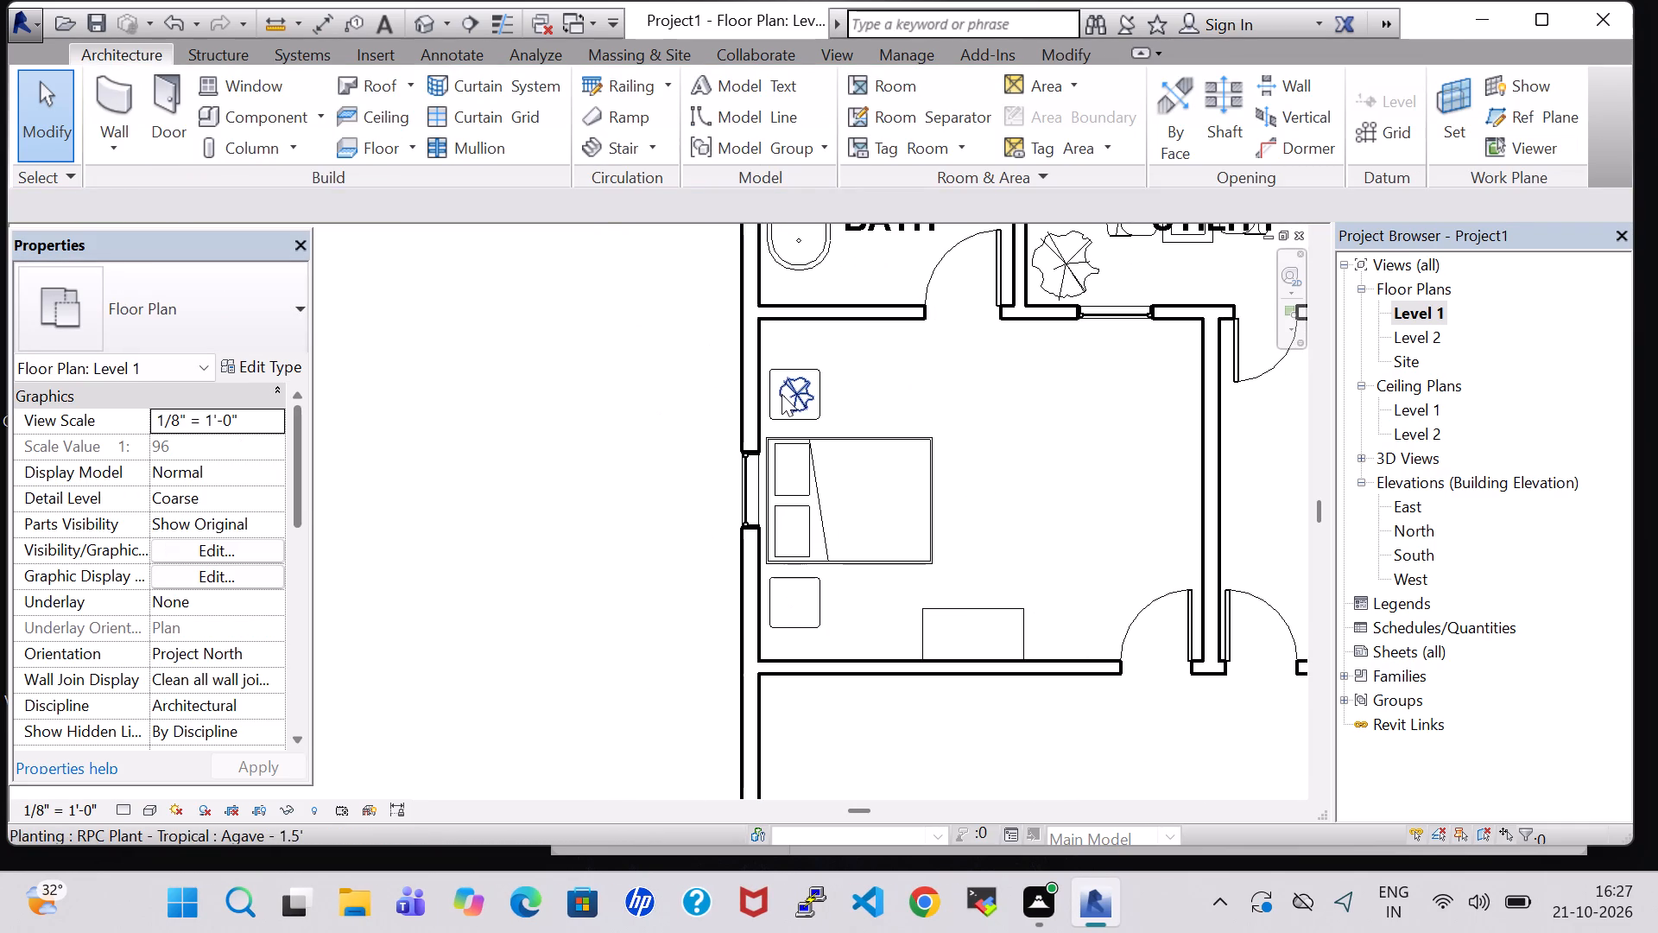
{"action": "left_click", "coordinate": [783, 394]}
{"action": "right_click", "coordinate": [783, 394]}
{"action": "left_click", "coordinate": [862, 466]}
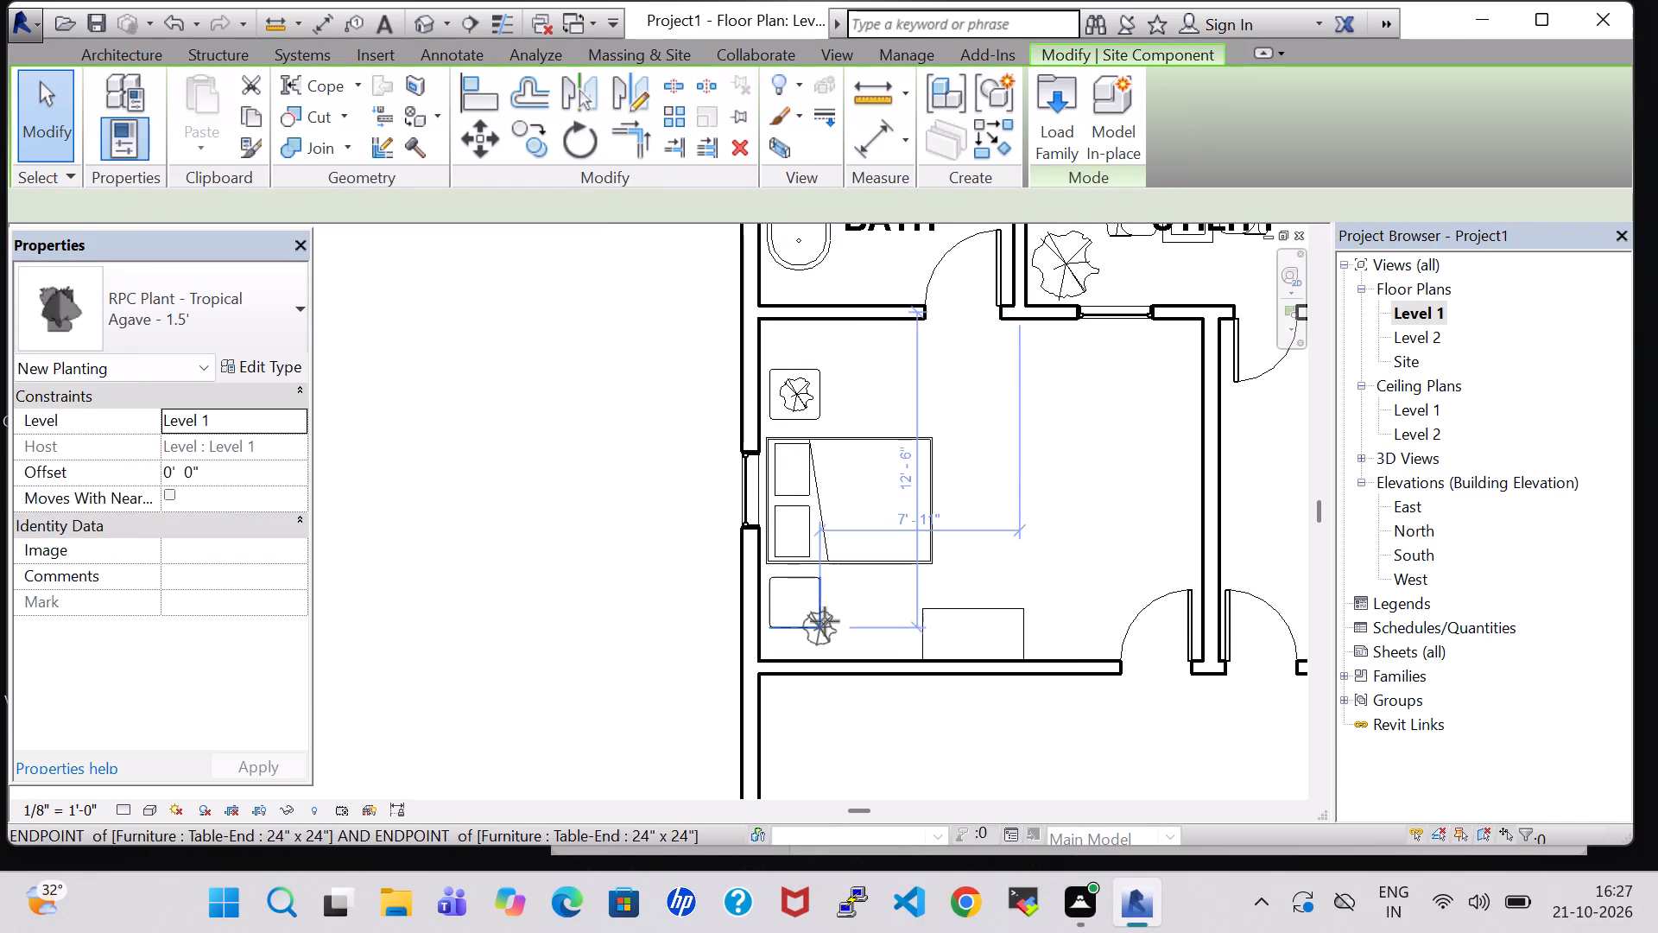
{"action": "left_click", "coordinate": [825, 610]}
{"action": "key", "text": "Escape"}
{"action": "key", "text": "Escape"}
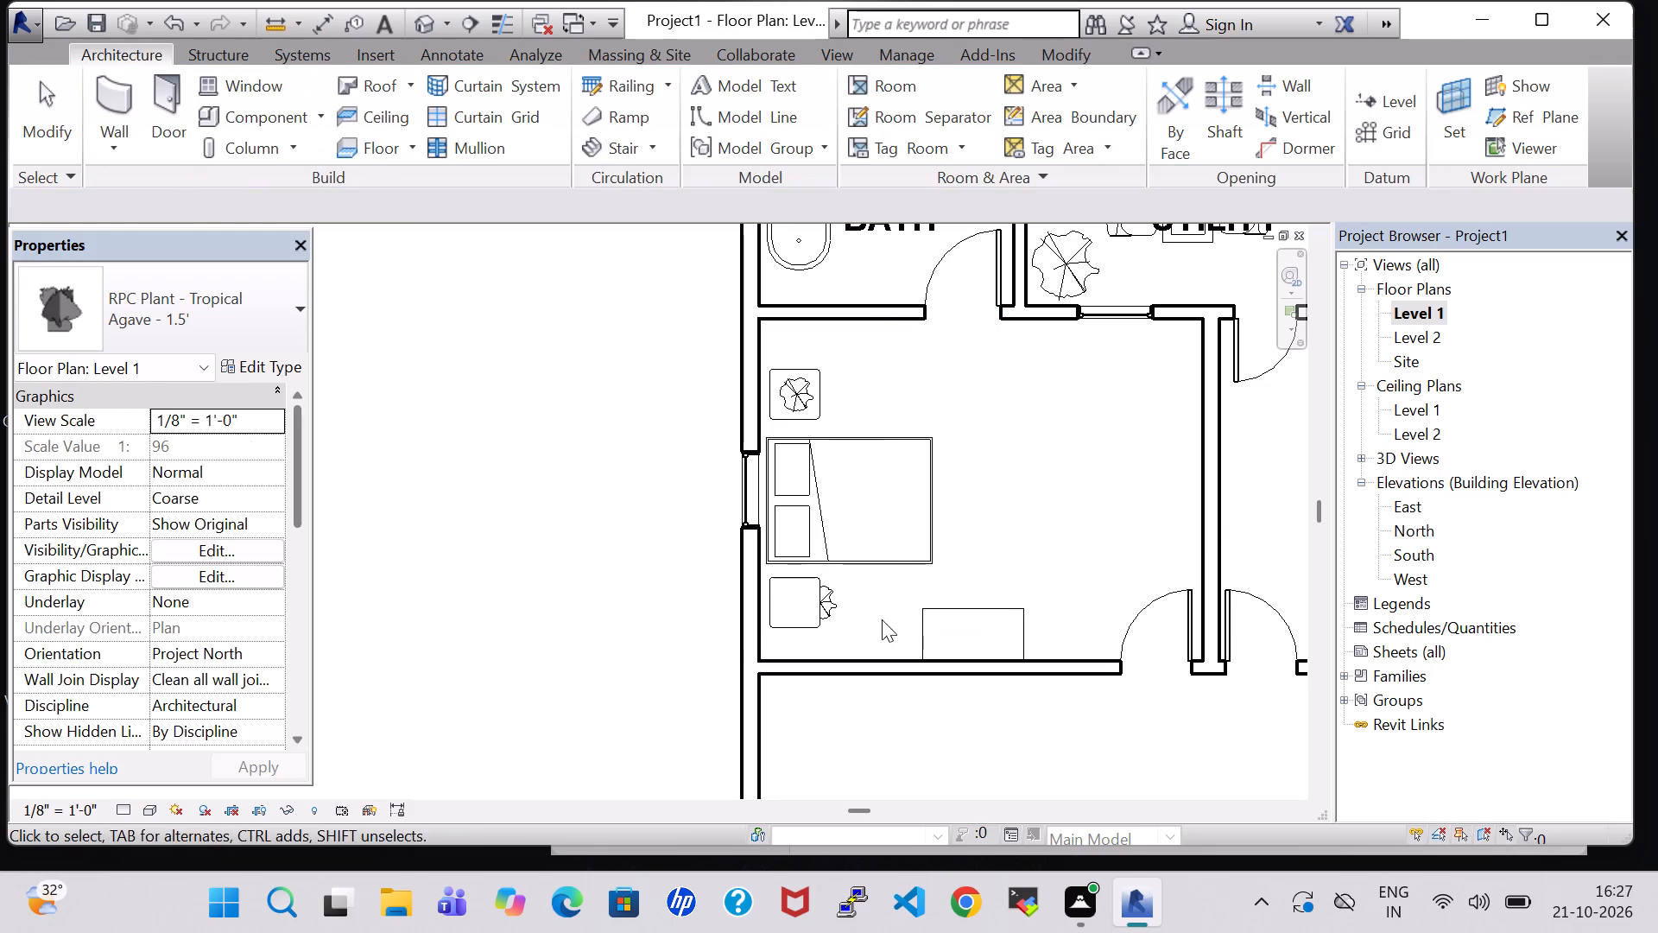
Set the offset of the Agave plant at the south end table to 2' 0".
{"action": "left_click", "coordinate": [833, 605]}
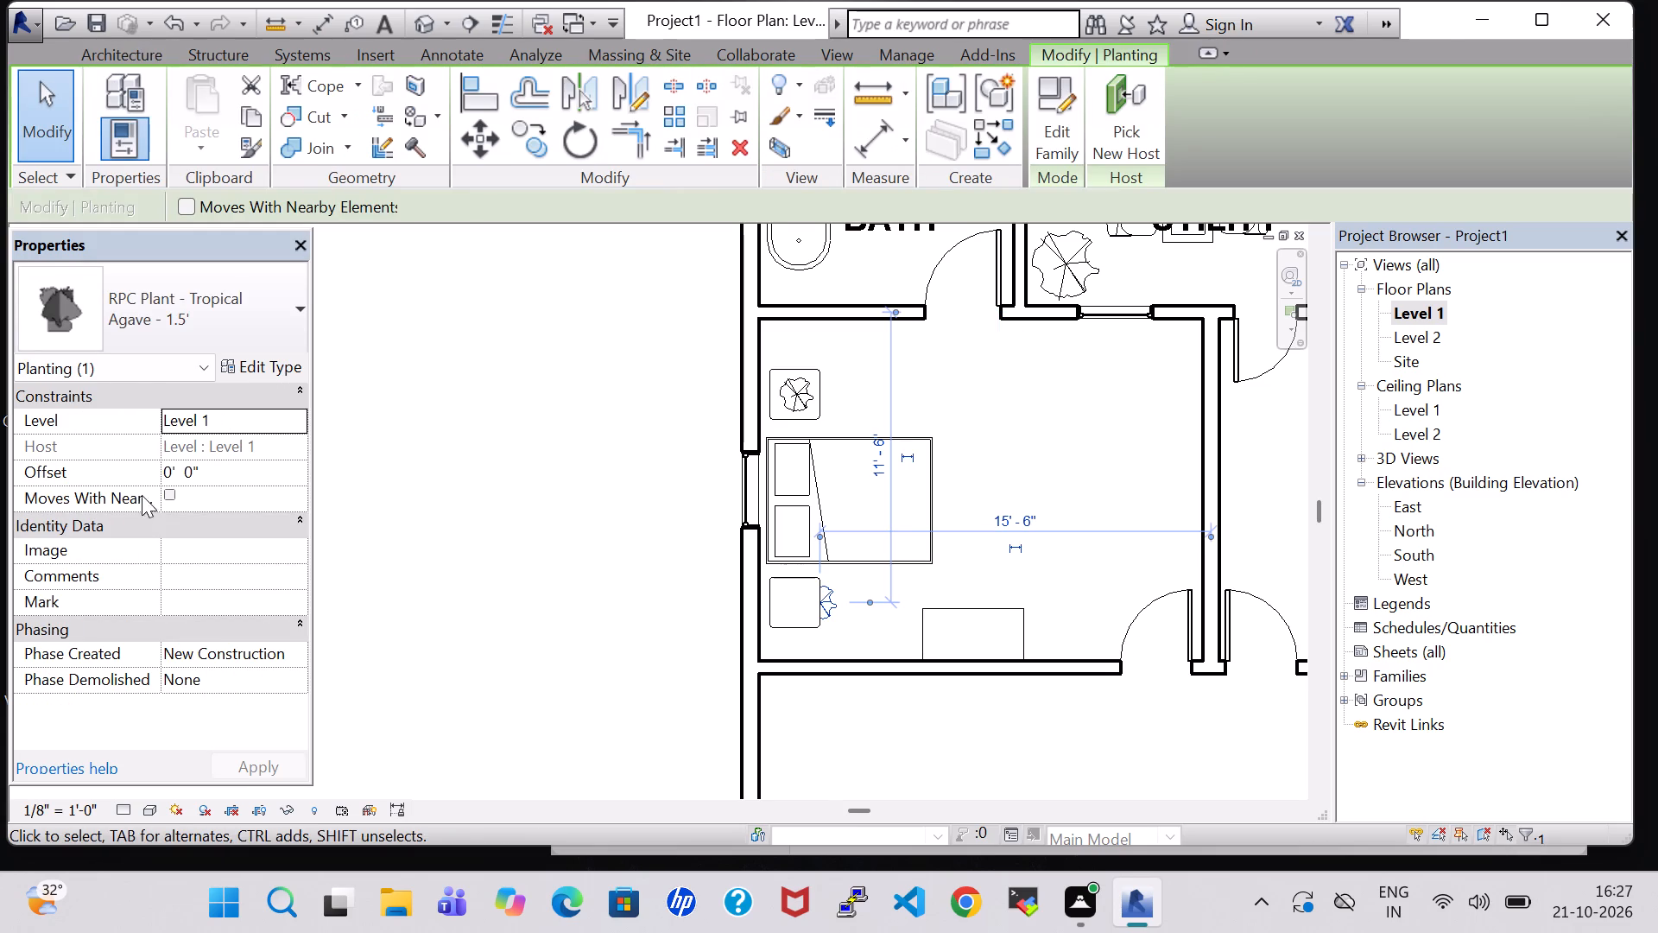
{"action": "double_click", "coordinate": [173, 474]}
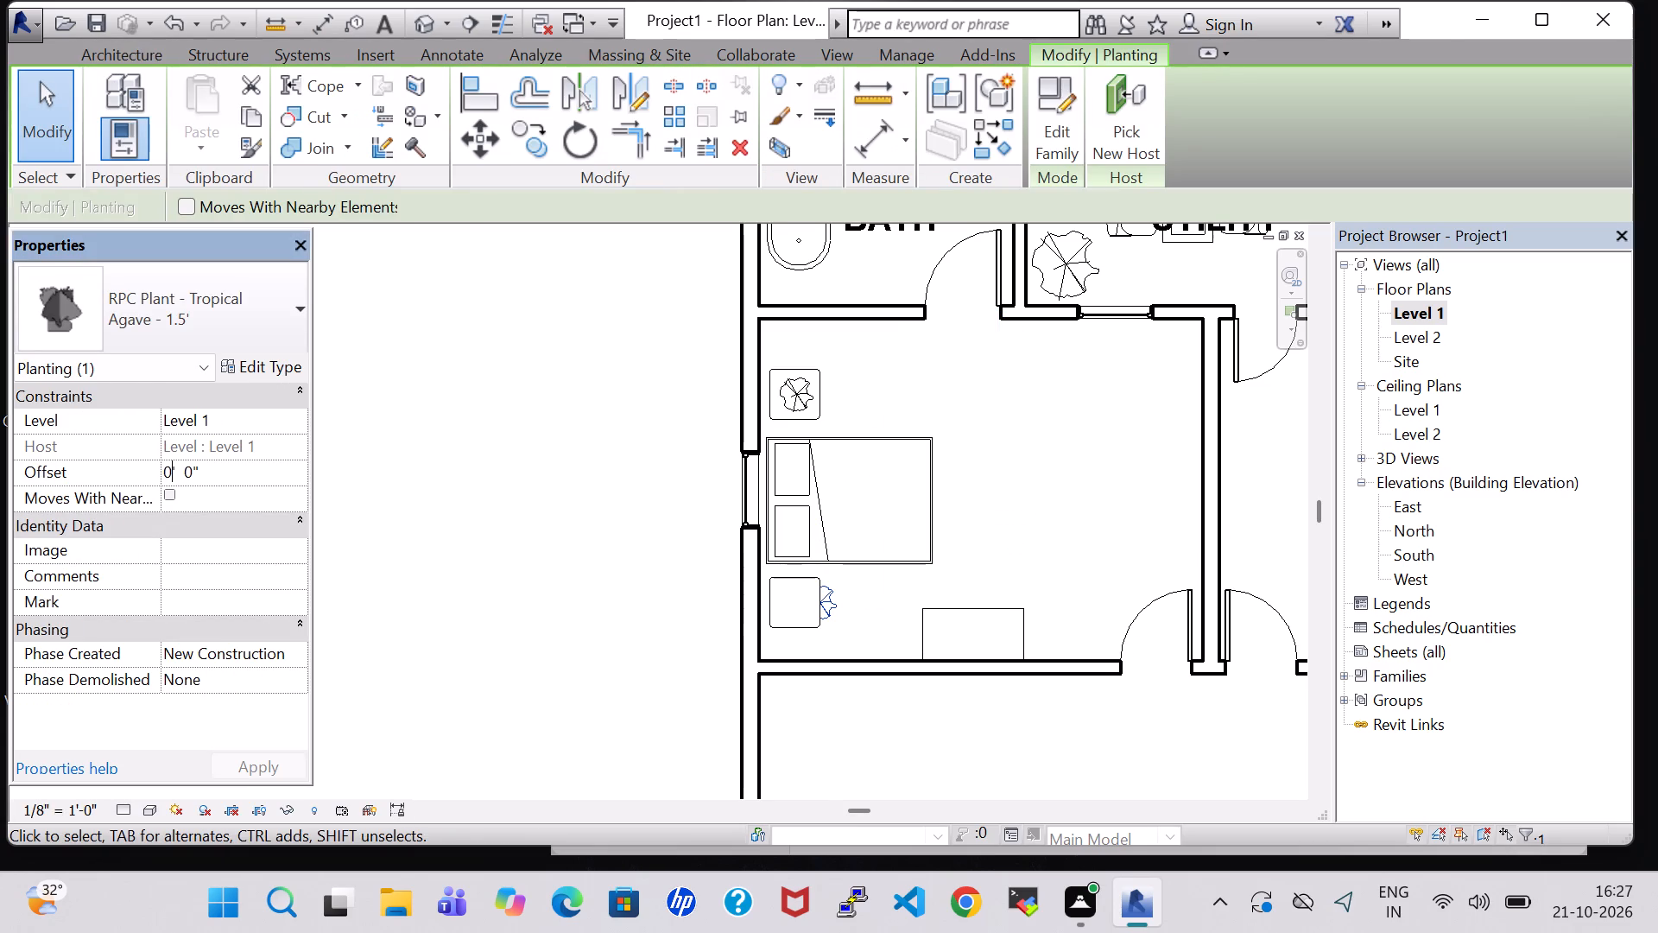
{"action": "key", "text": "BackSpace"}
{"action": "key", "text": "2"}
{"action": "left_click", "coordinate": [263, 758]}
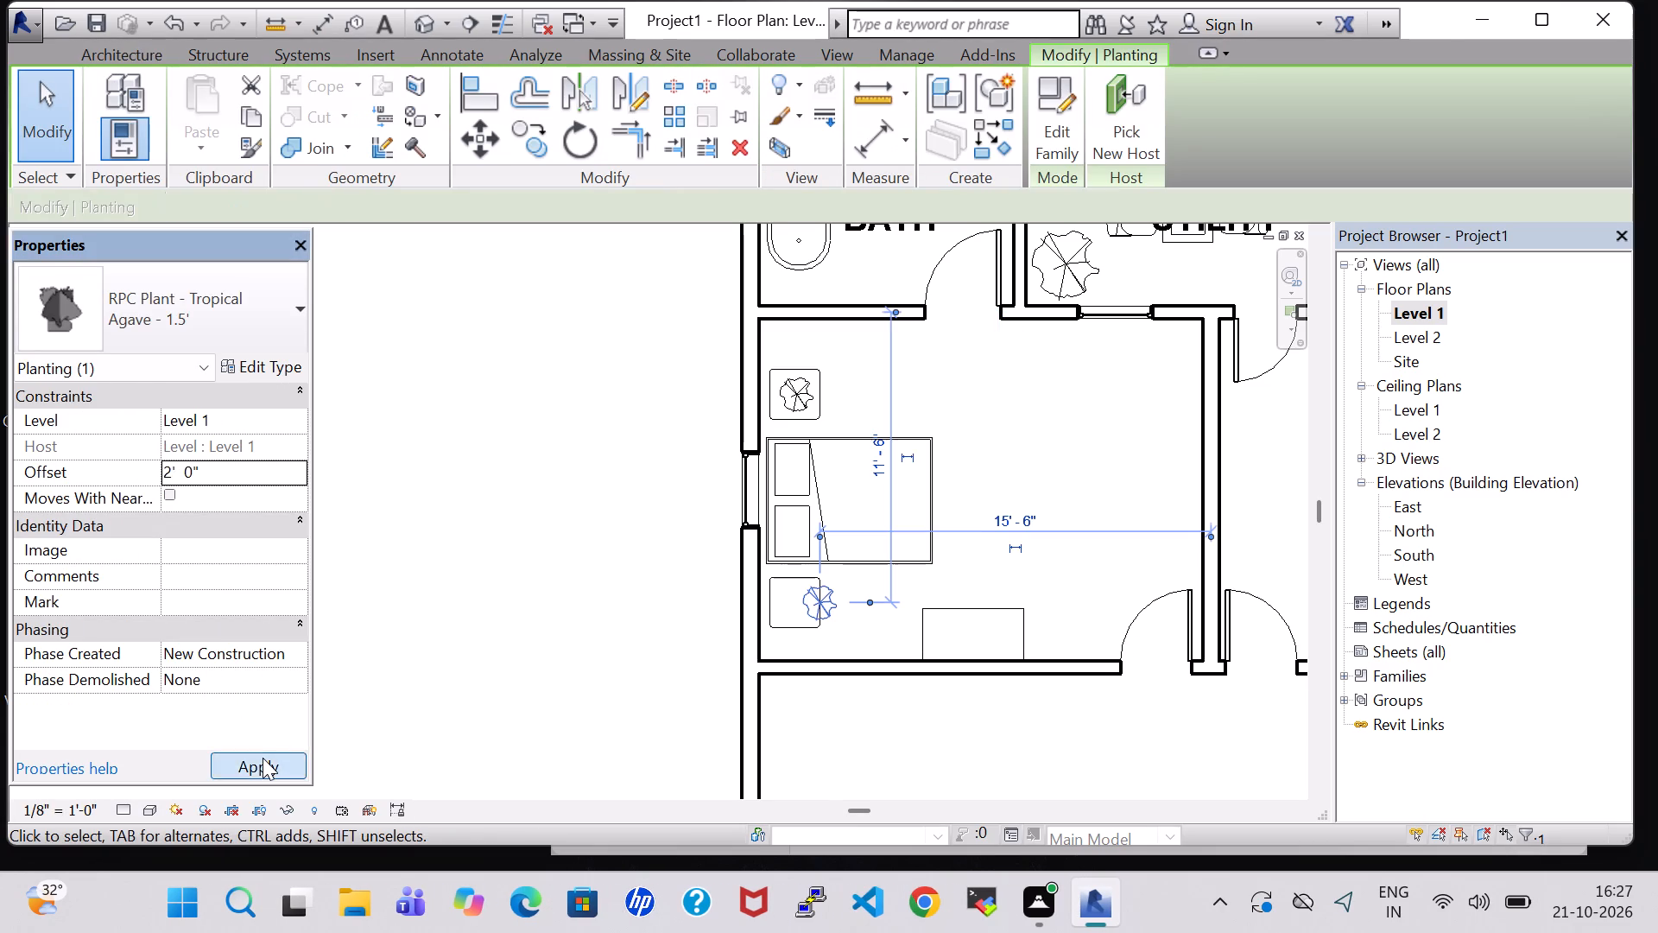
Nudge the second Agave plant west so it sits on the end table south of the bed.
{"action": "key", "text": "Left"}
{"action": "key", "text": "Left"}
{"action": "key", "text": "Left"}
{"action": "key", "text": "Left"}
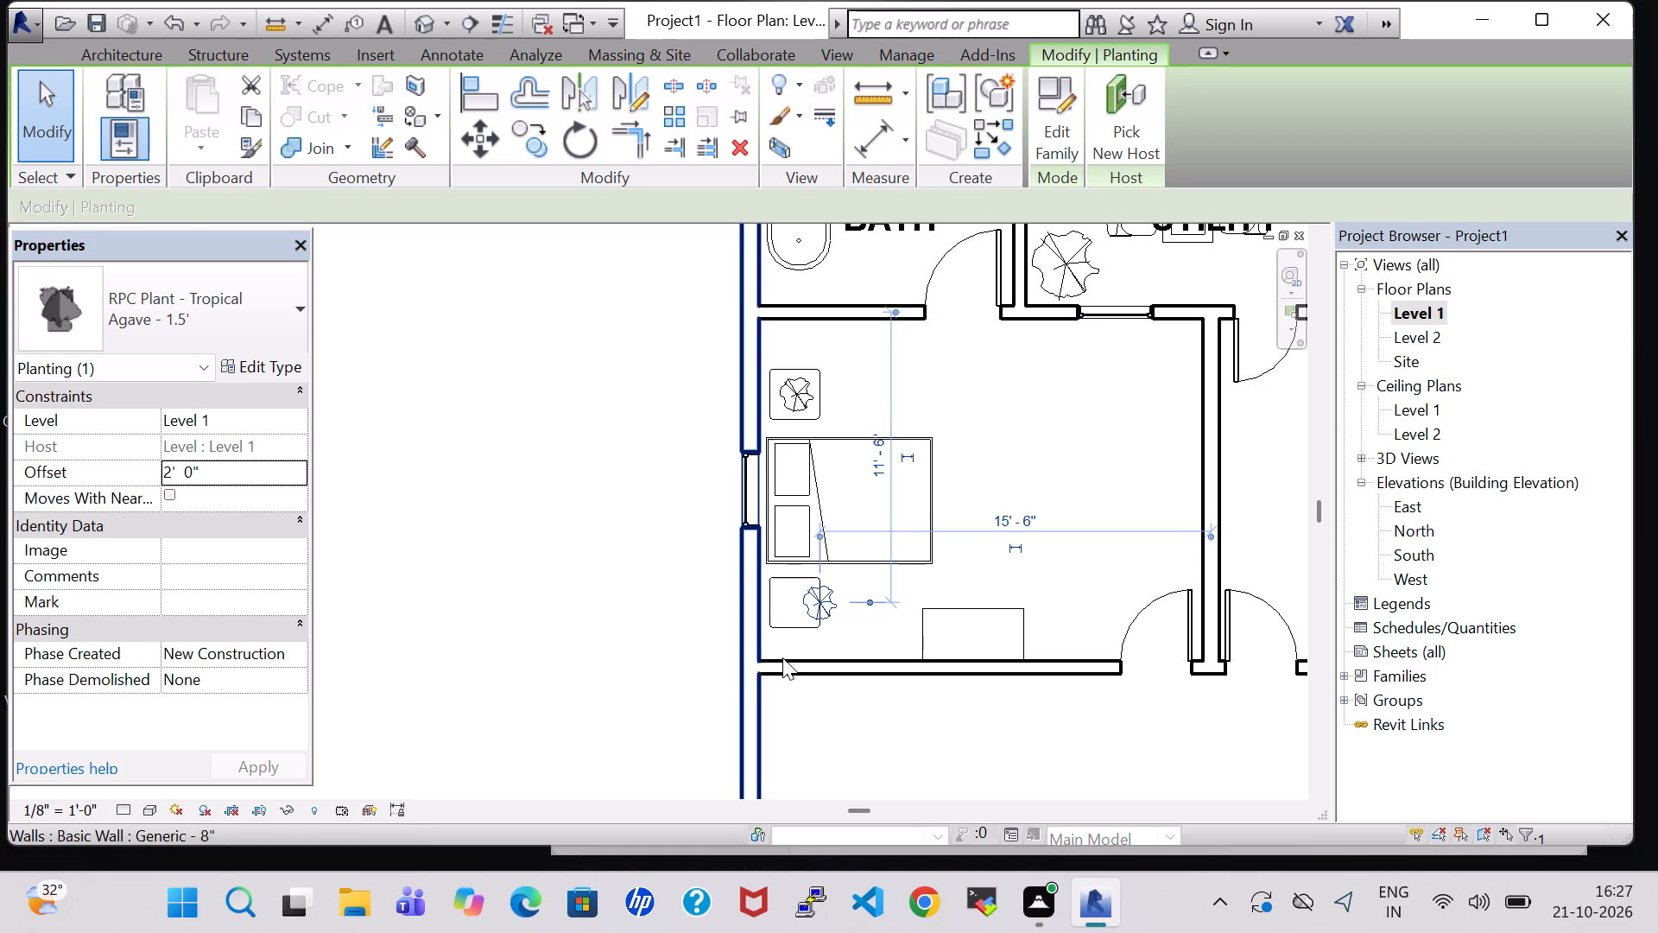
{"action": "key", "text": "Left"}
{"action": "key", "text": "Left"}
{"action": "key", "text": "Left"}
{"action": "key", "text": "Left"}
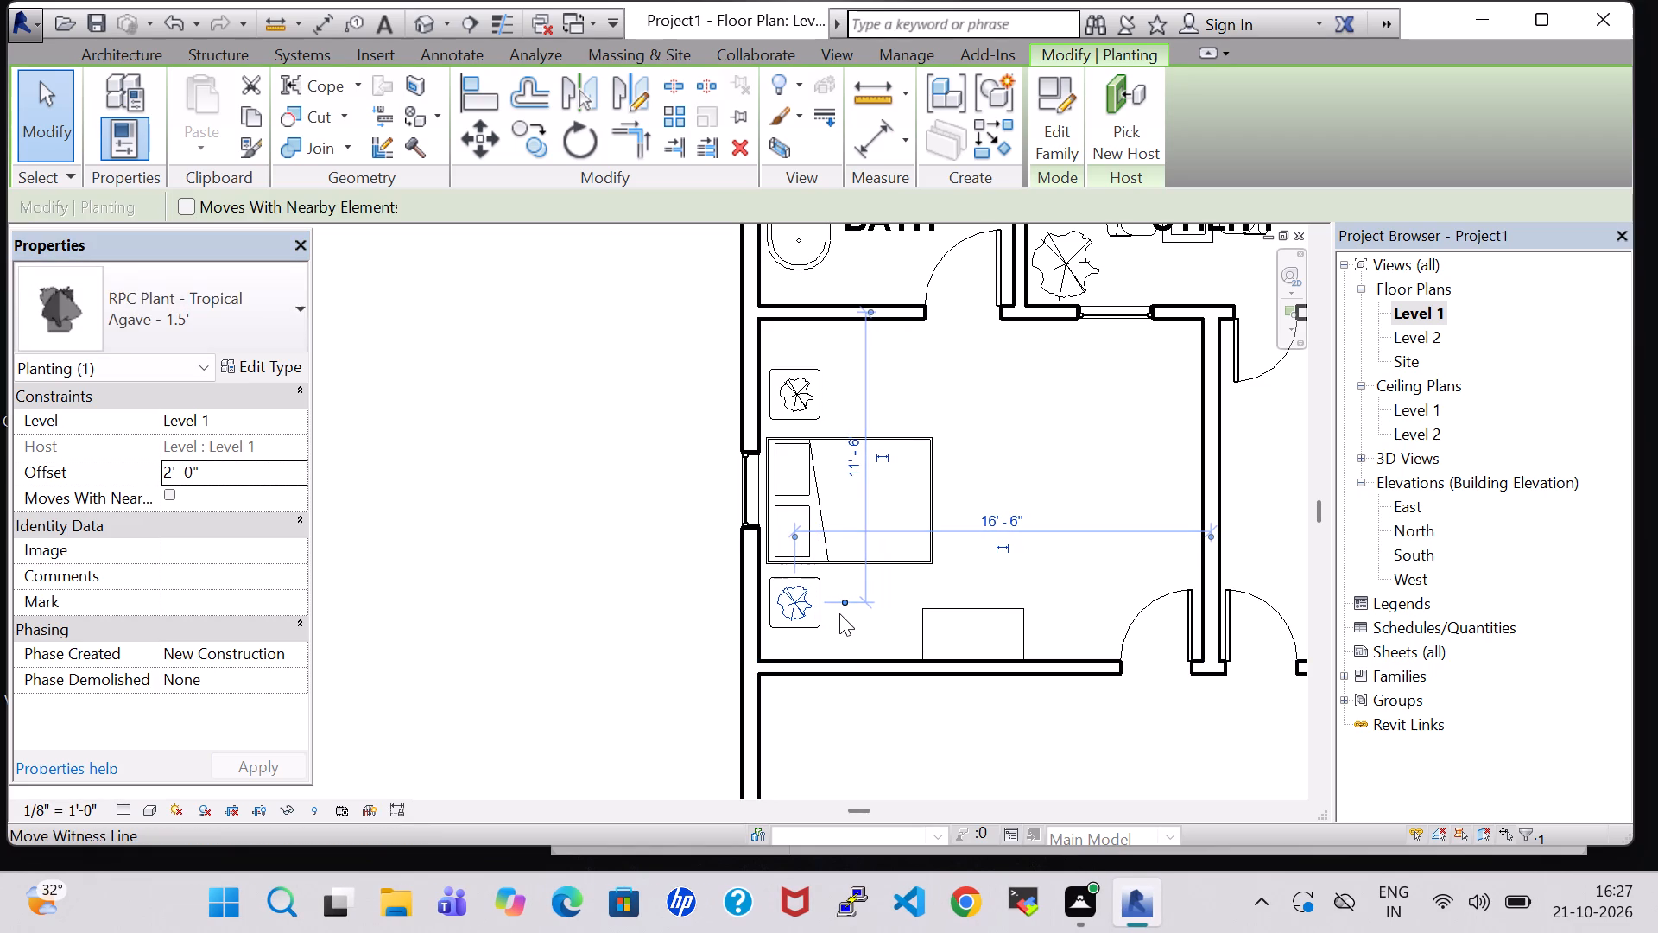
{"action": "key", "text": "Right"}
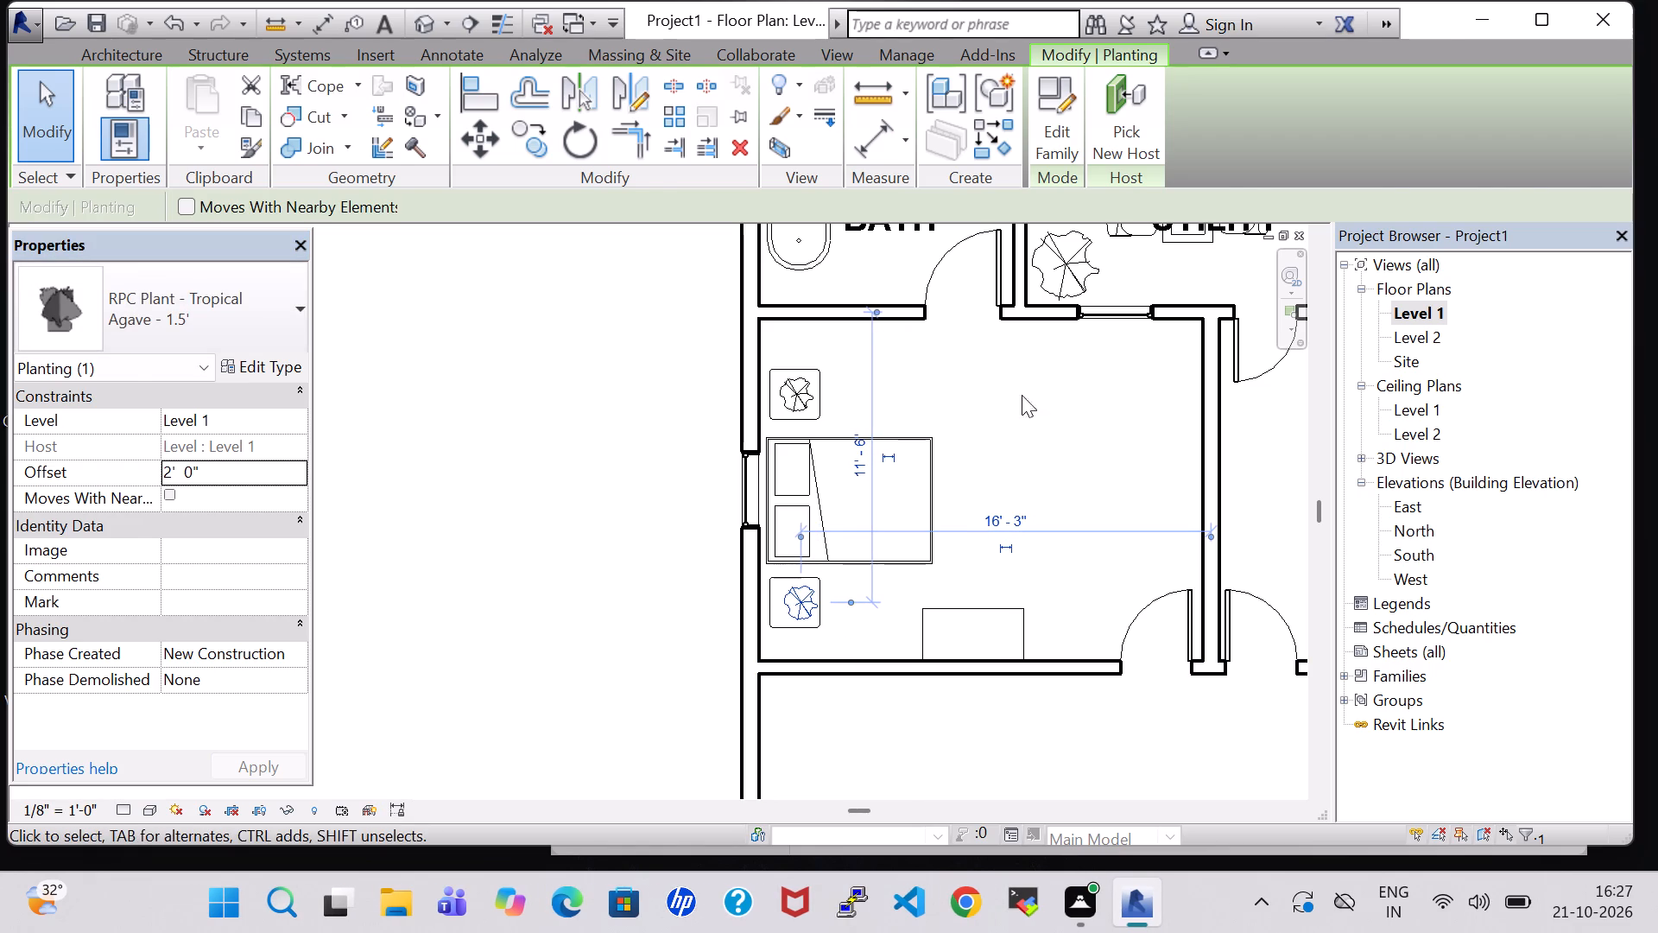
{"action": "left_click", "coordinate": [1044, 396]}
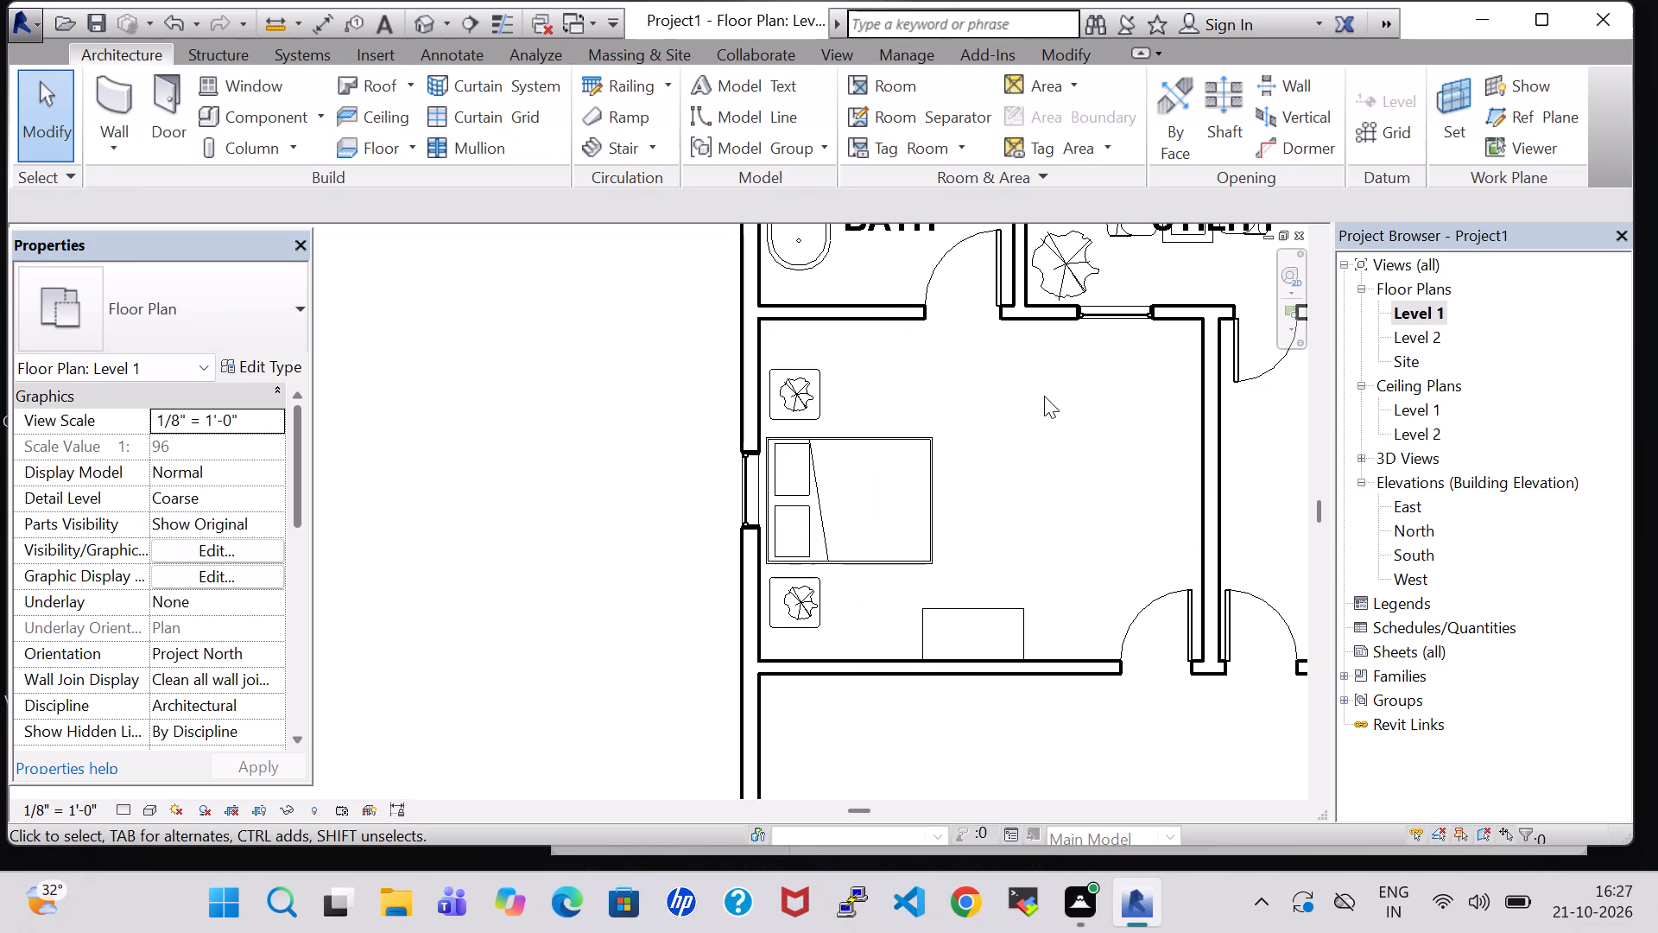
Load the TV - Flat Screen family from the Furniture folder as a component.
{"action": "scroll", "coordinate": [1044, 396], "scroll_direction": "down", "scroll_amount": 2}
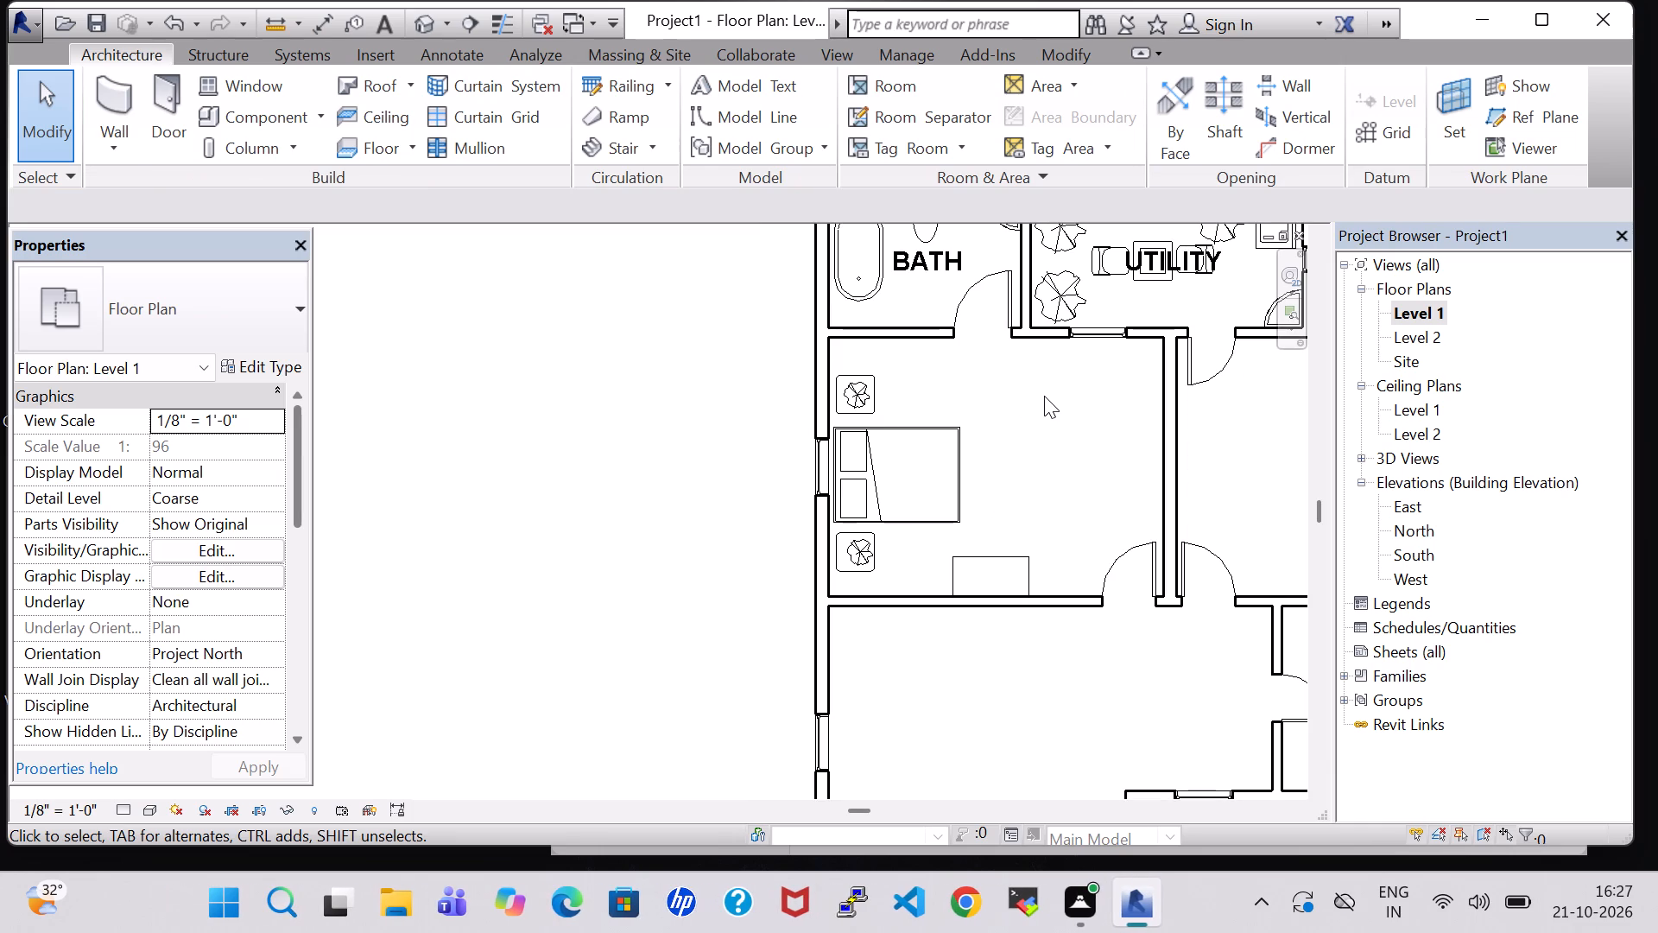
{"action": "left_click", "coordinate": [234, 119]}
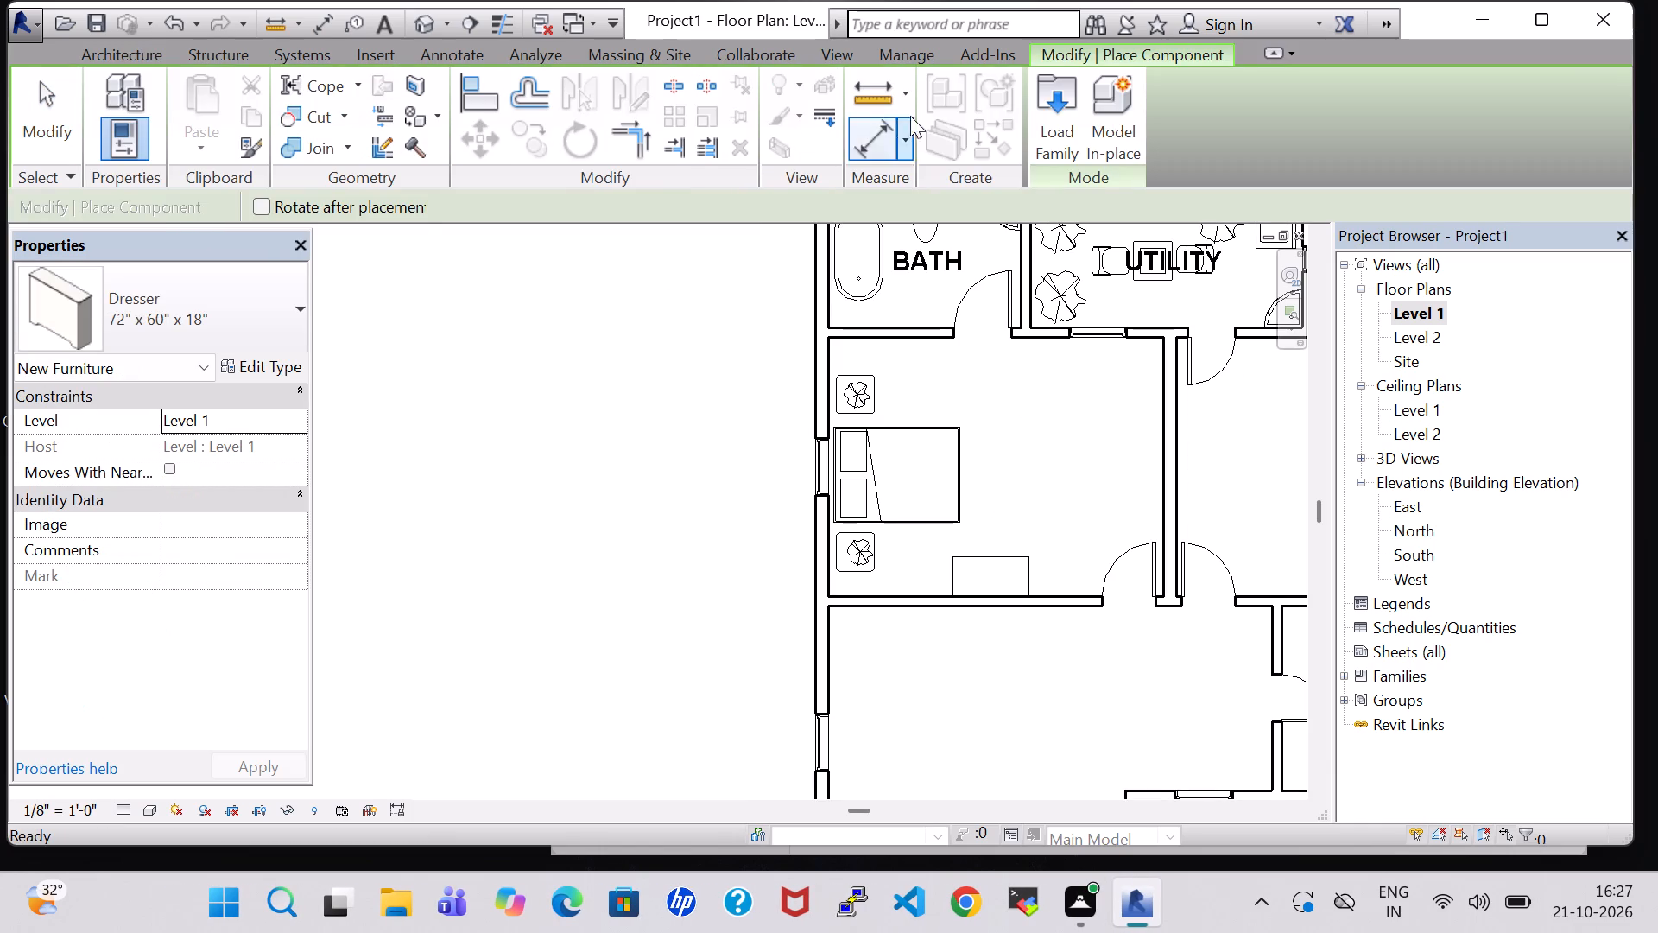
{"action": "left_click", "coordinate": [1044, 105]}
{"action": "double_click", "coordinate": [941, 594]}
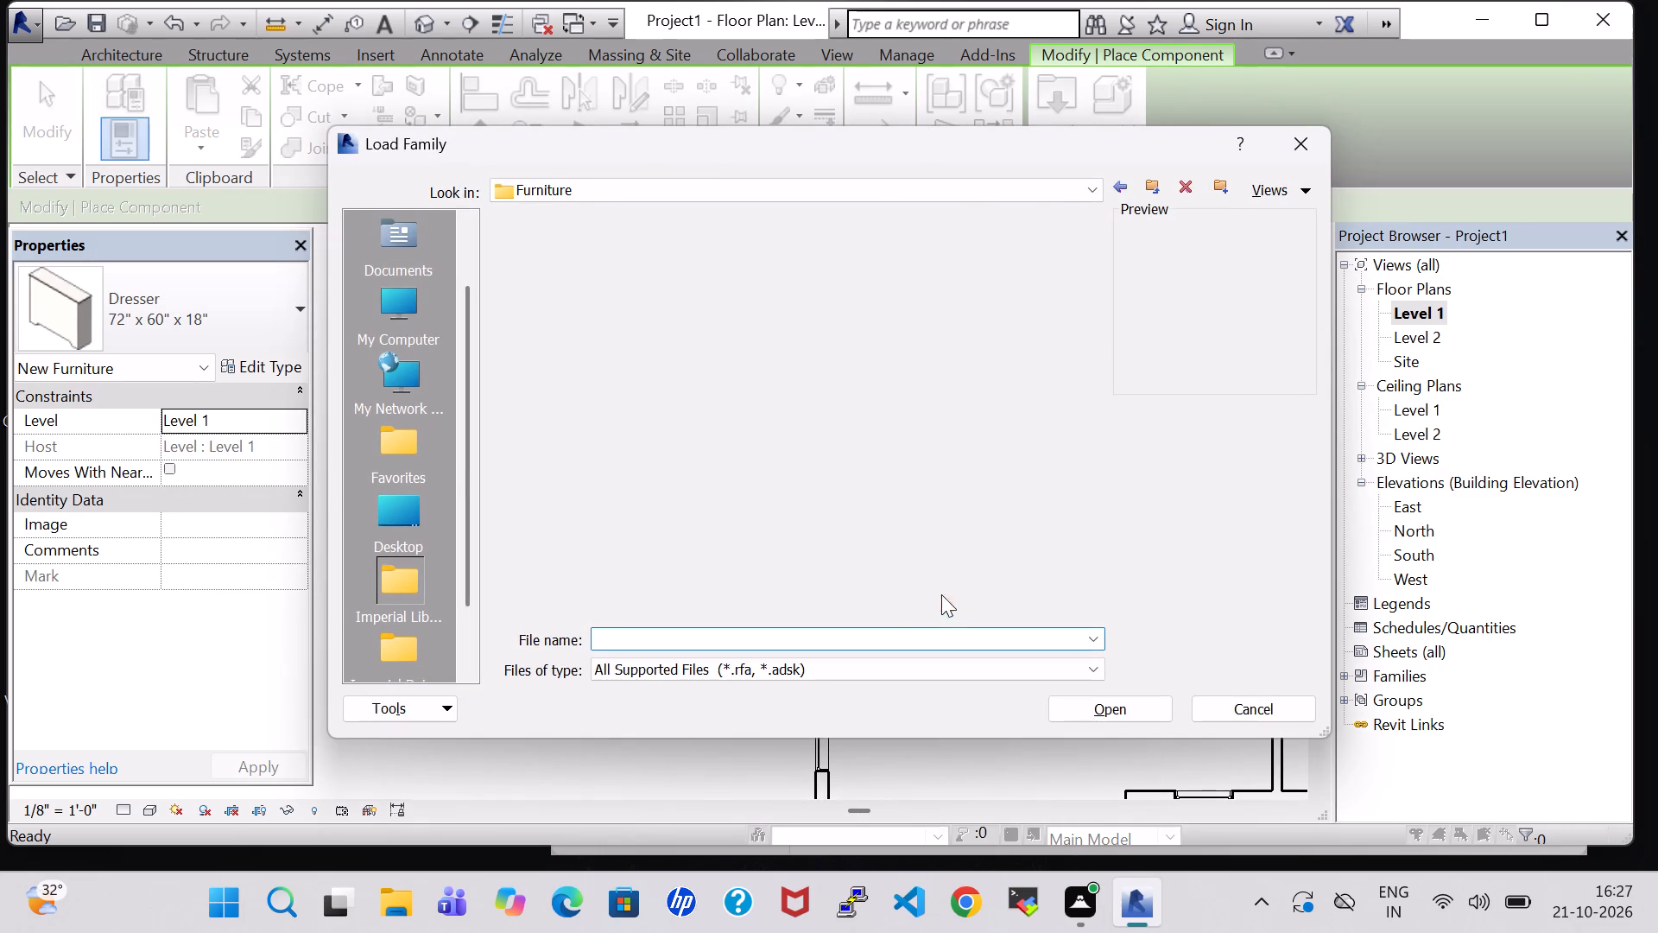
{"action": "left_click", "coordinate": [518, 447]}
{"action": "left_click", "coordinate": [1083, 714]}
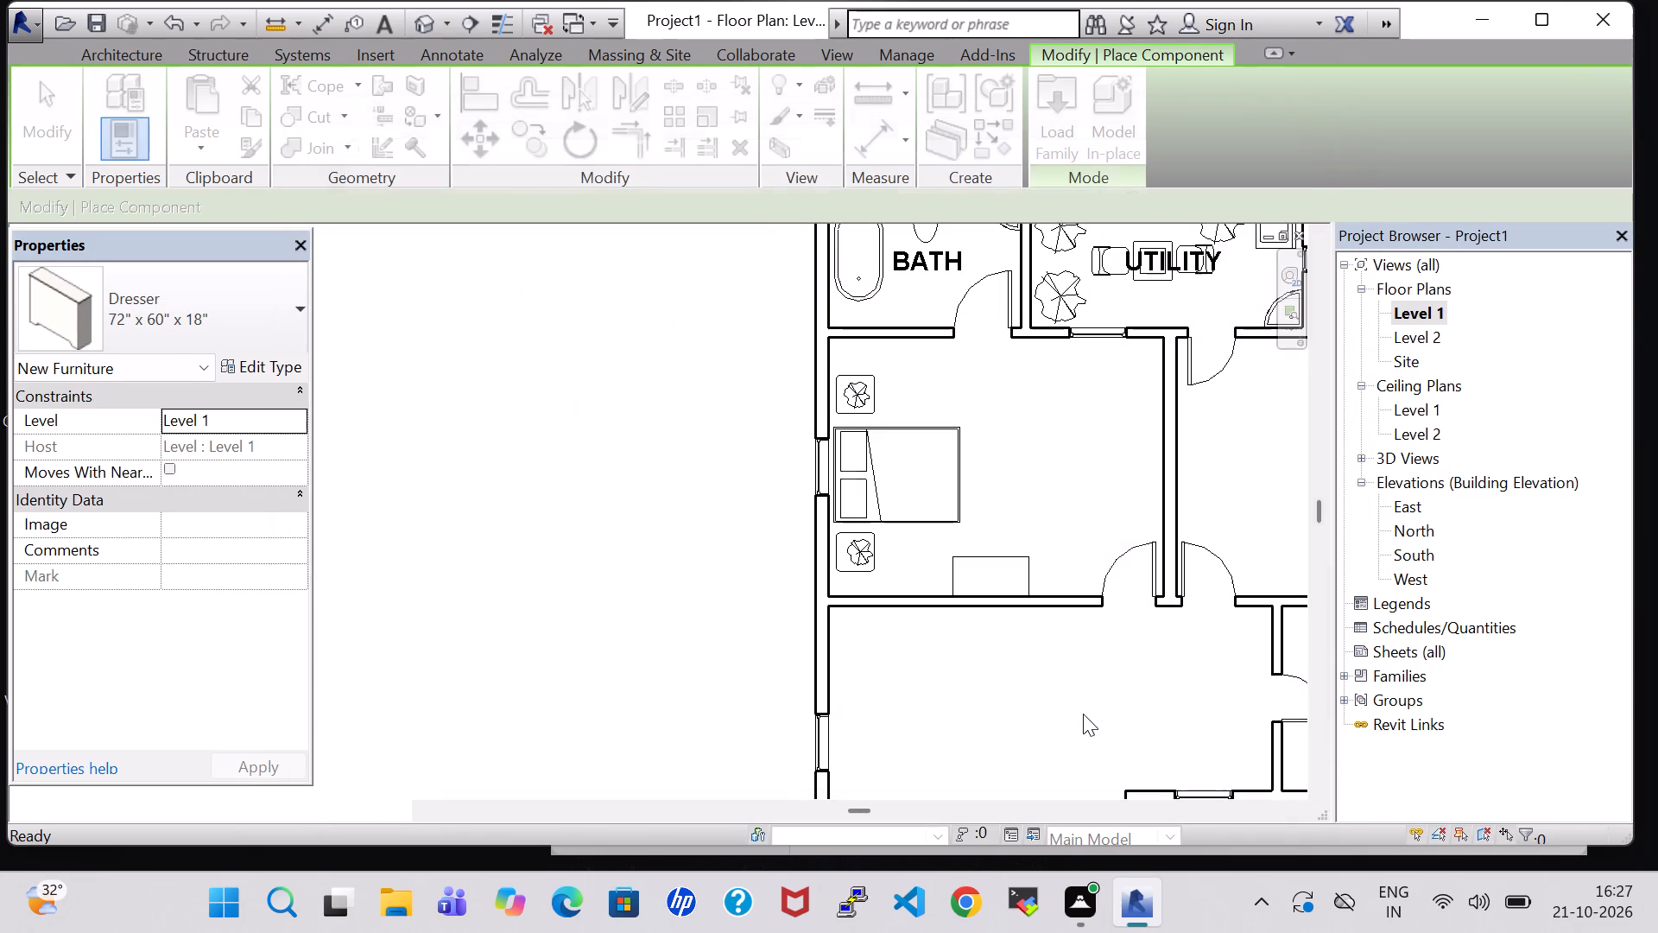
Place the 32" flat screen TV, rotated to face west, against the bedroom's east wall opposite the bed.
{"action": "key", "text": "space"}
{"action": "key", "text": "space"}
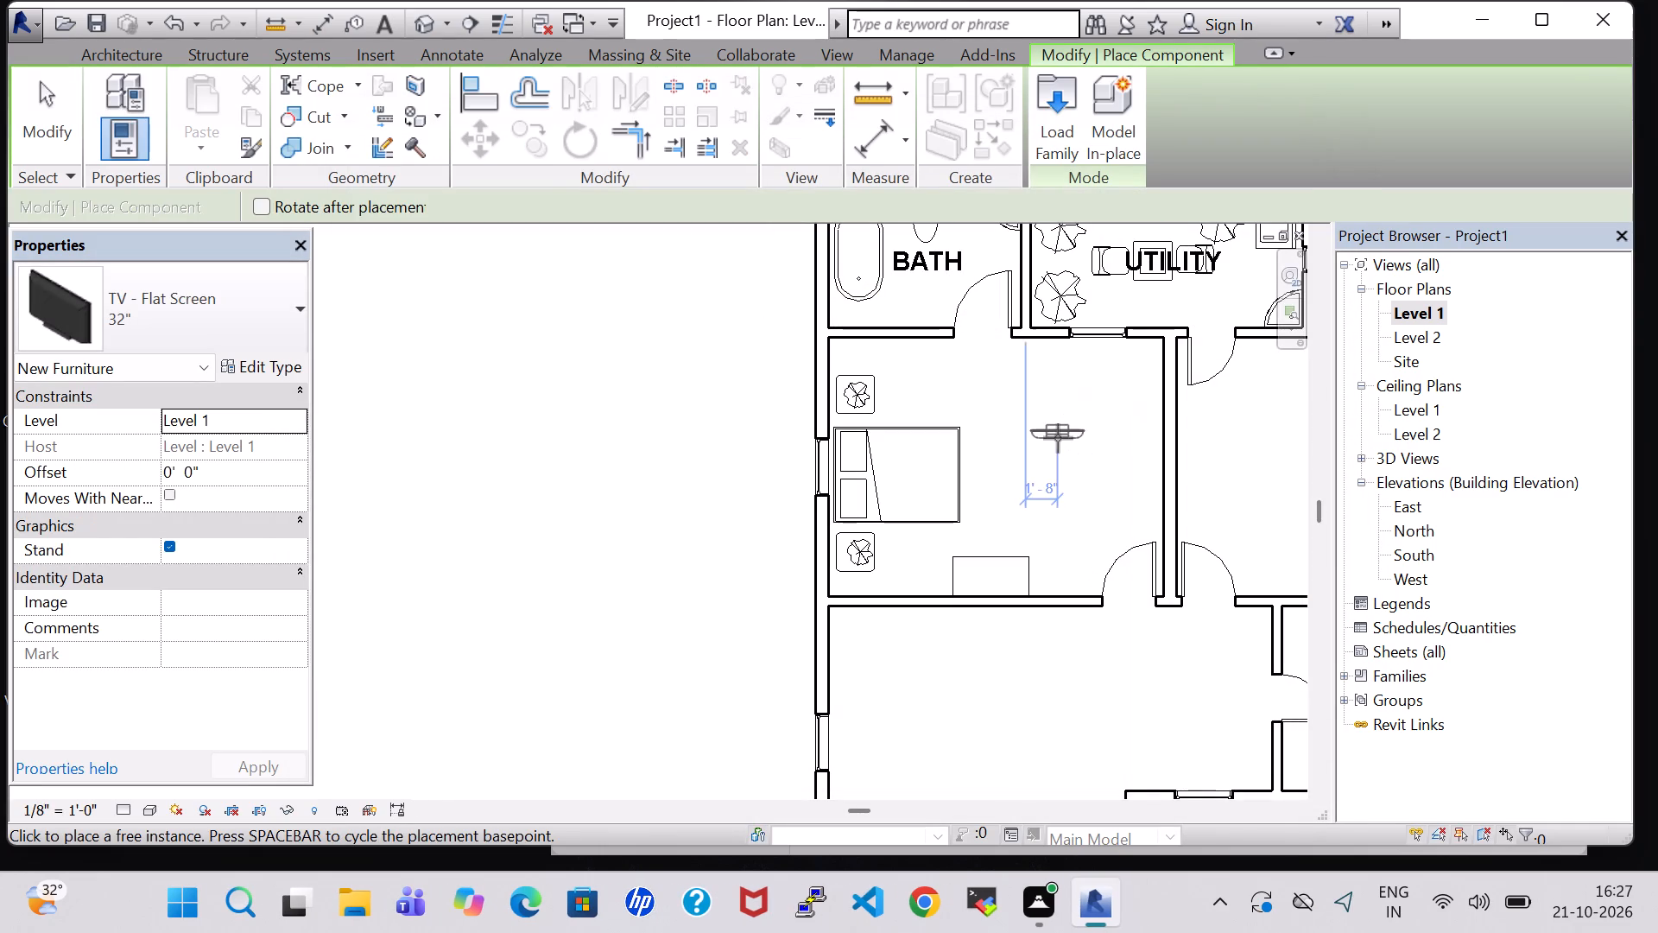
{"action": "key", "text": "space"}
{"action": "scroll", "coordinate": [1059, 445], "scroll_direction": "up", "scroll_amount": 6}
{"action": "middle_click_drag", "start_coordinate": [1059, 445], "coordinate": [908, 452]}
{"action": "middle_click", "coordinate": [908, 452]}
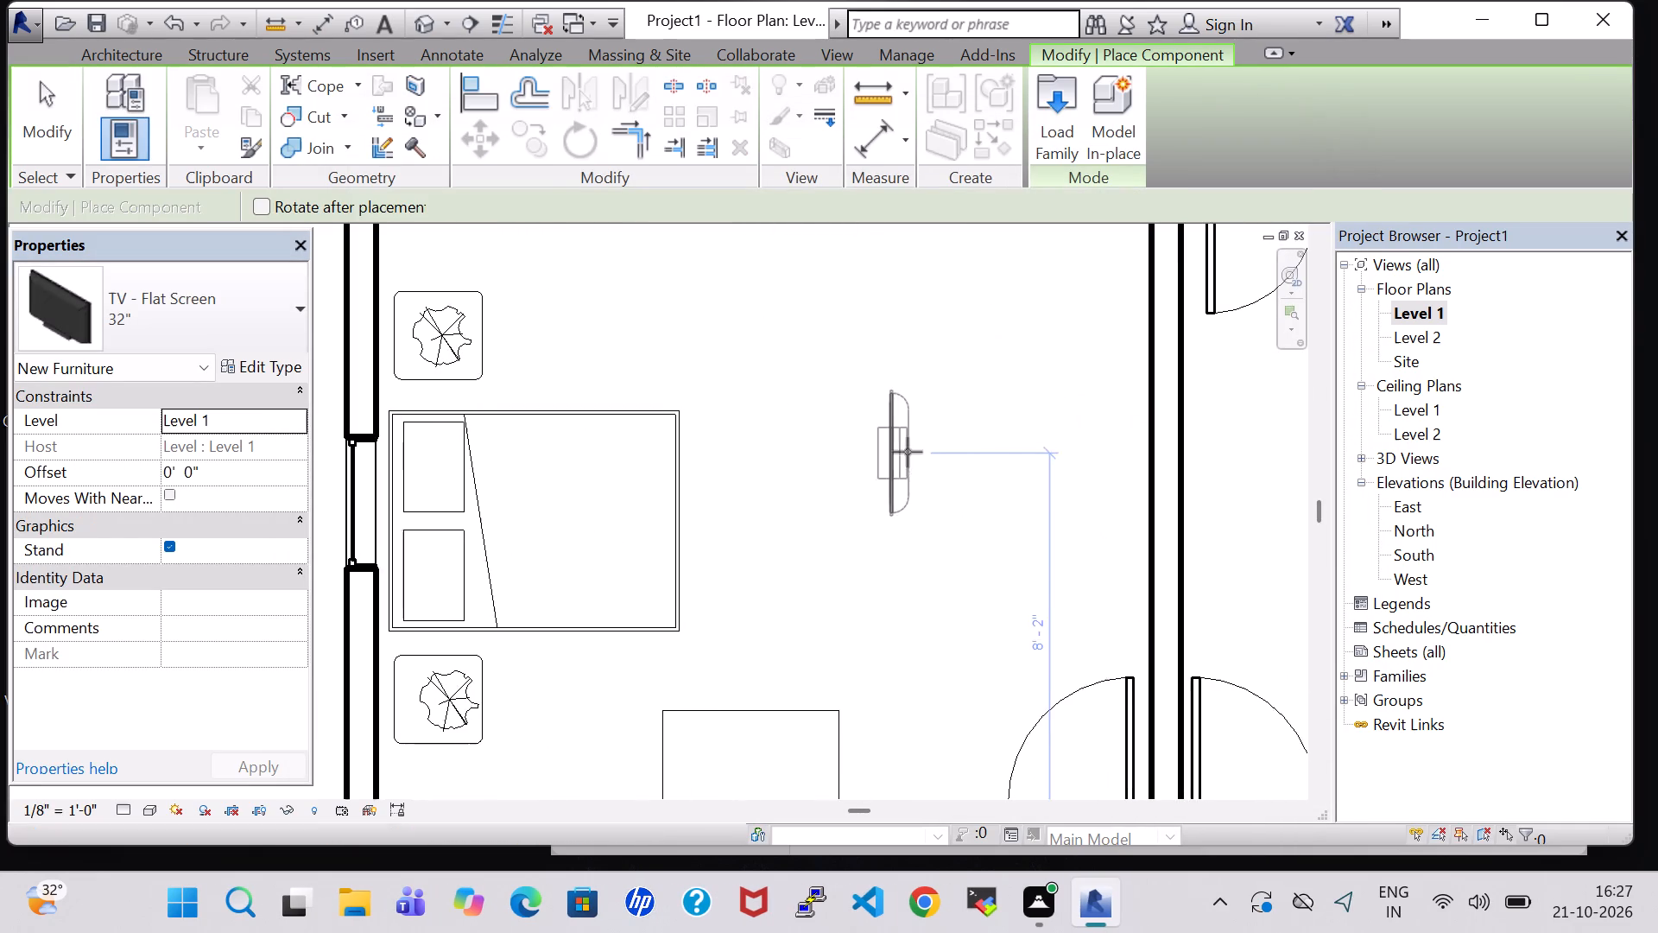
{"action": "scroll", "coordinate": [1140, 443], "scroll_direction": "up", "scroll_amount": 6}
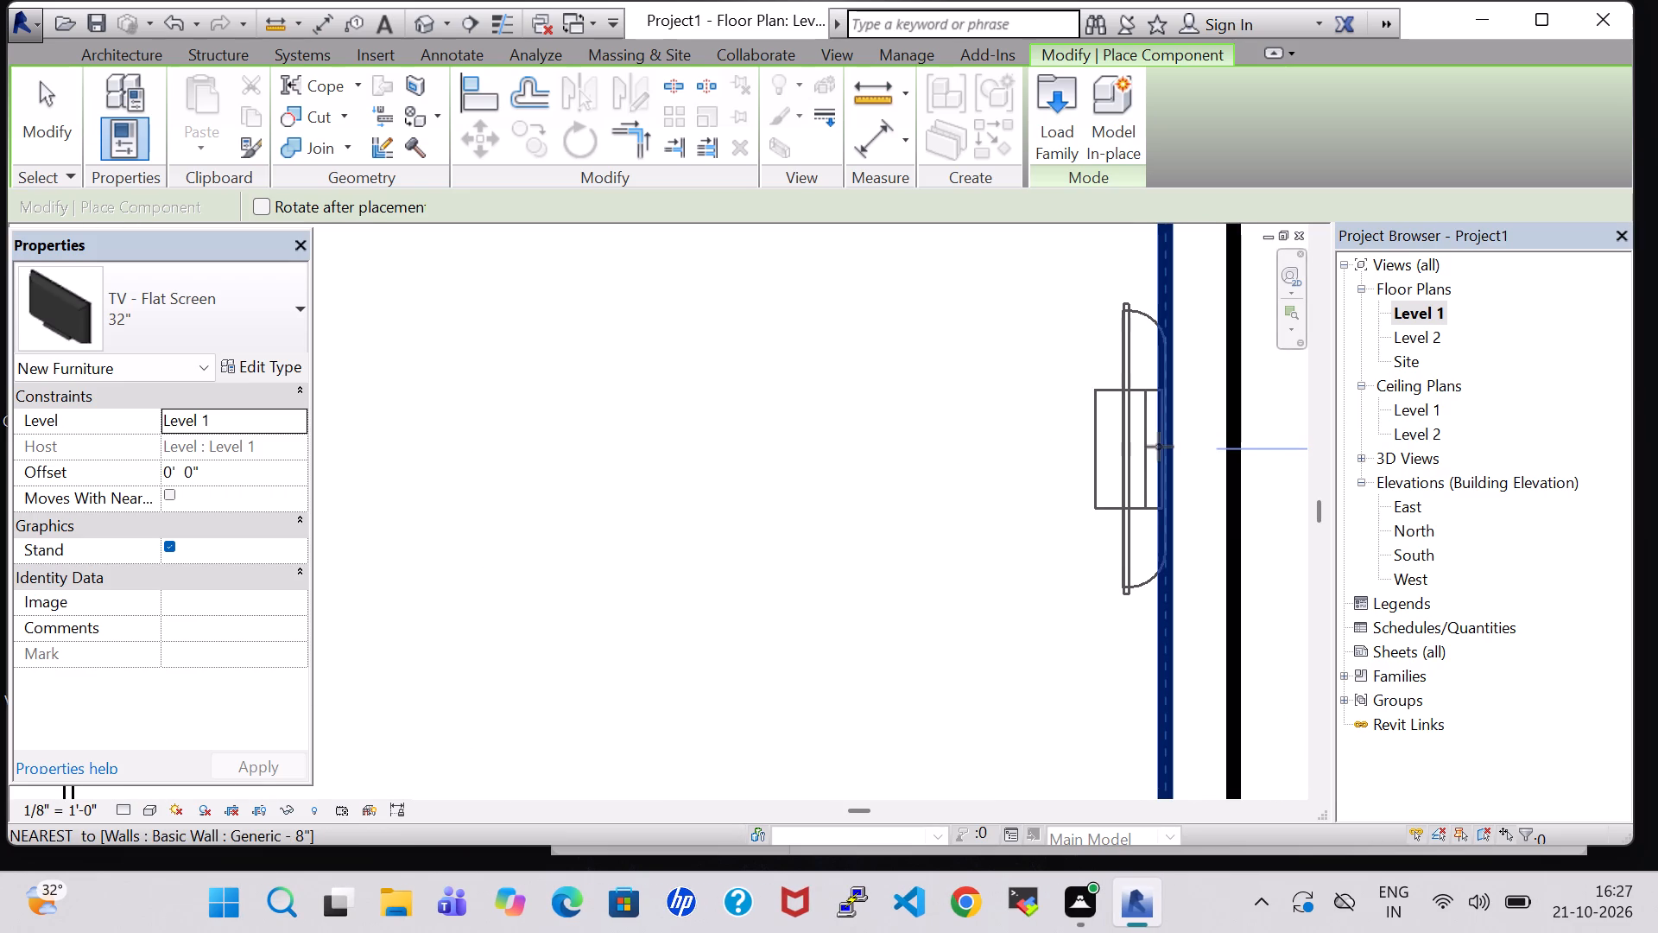
{"action": "left_click", "coordinate": [1159, 447]}
{"action": "key", "text": "Escape"}
{"action": "key", "text": "Escape"}
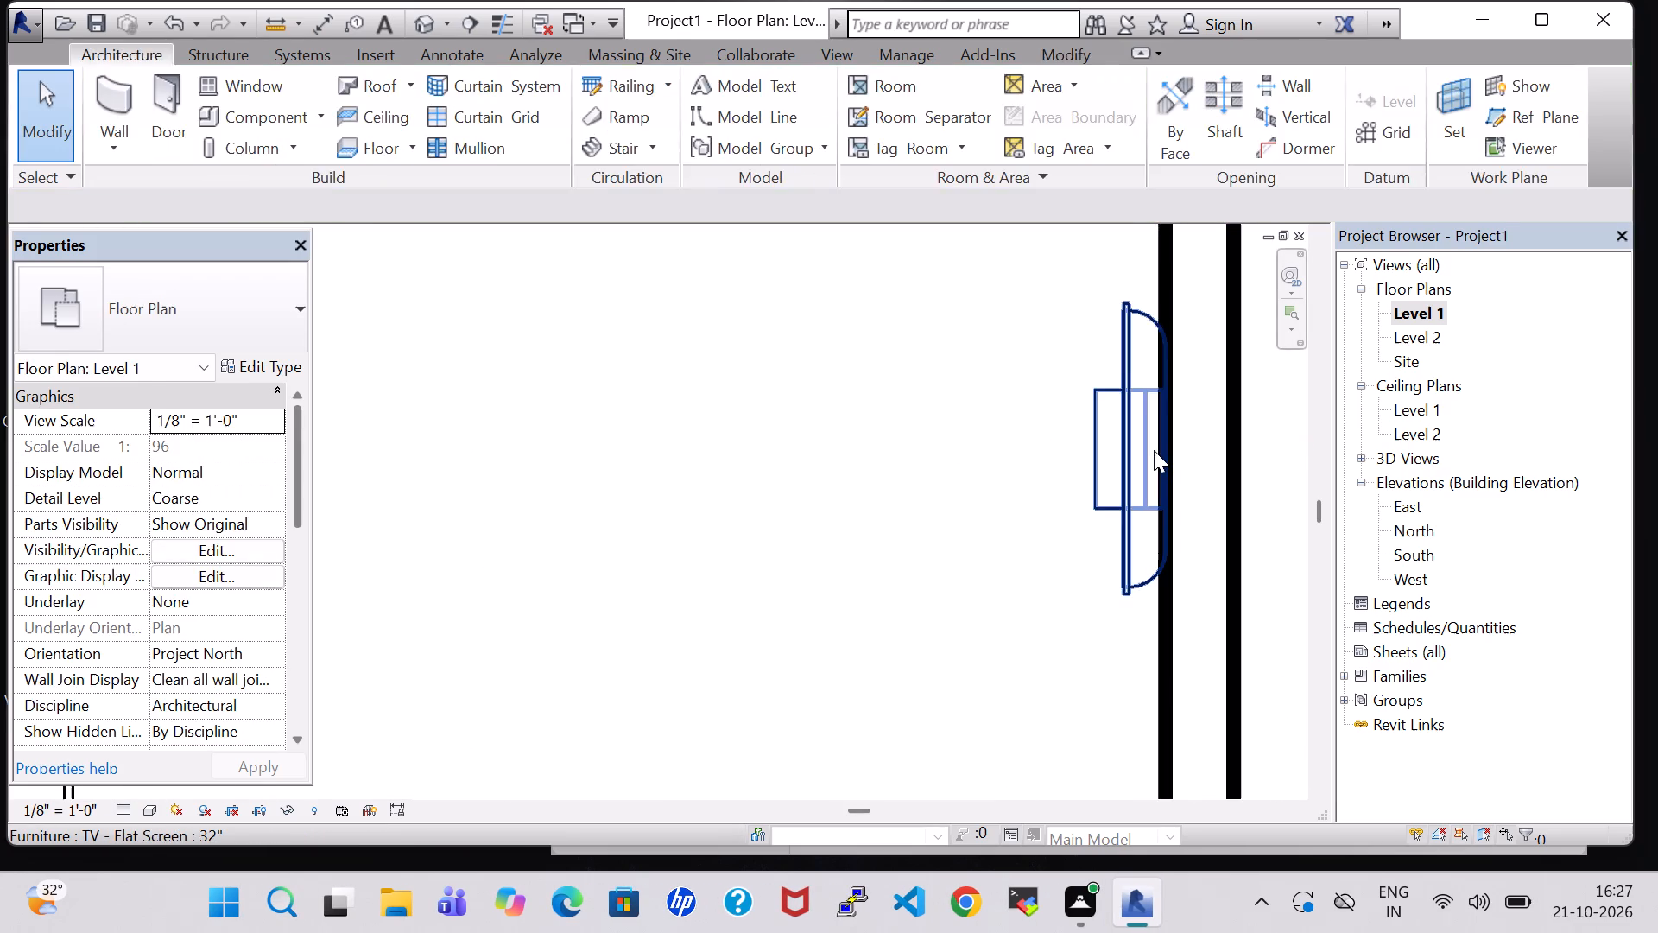
Nudge the TV west so it clears the bedroom's east wall.
{"action": "left_click", "coordinate": [1154, 450]}
{"action": "key", "text": "Left"}
{"action": "left_click", "coordinate": [901, 492]}
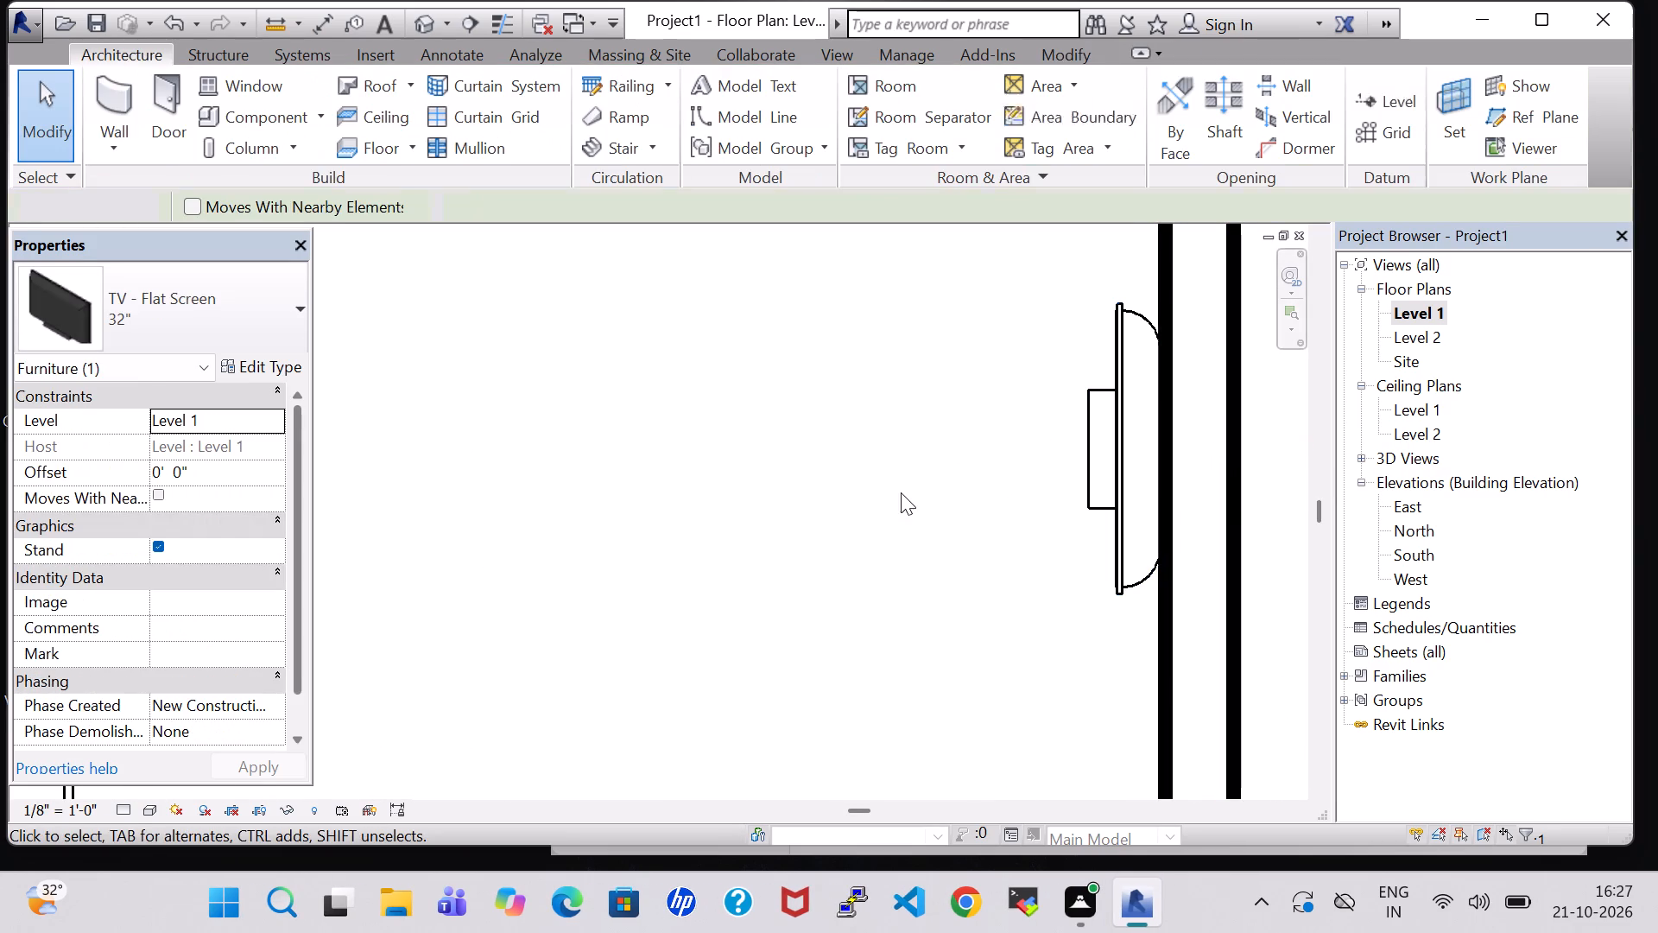
Set the TV's offset from Level 1 to 3' 5".
{"action": "left_click", "coordinate": [1137, 479]}
{"action": "left_click", "coordinate": [1098, 483]}
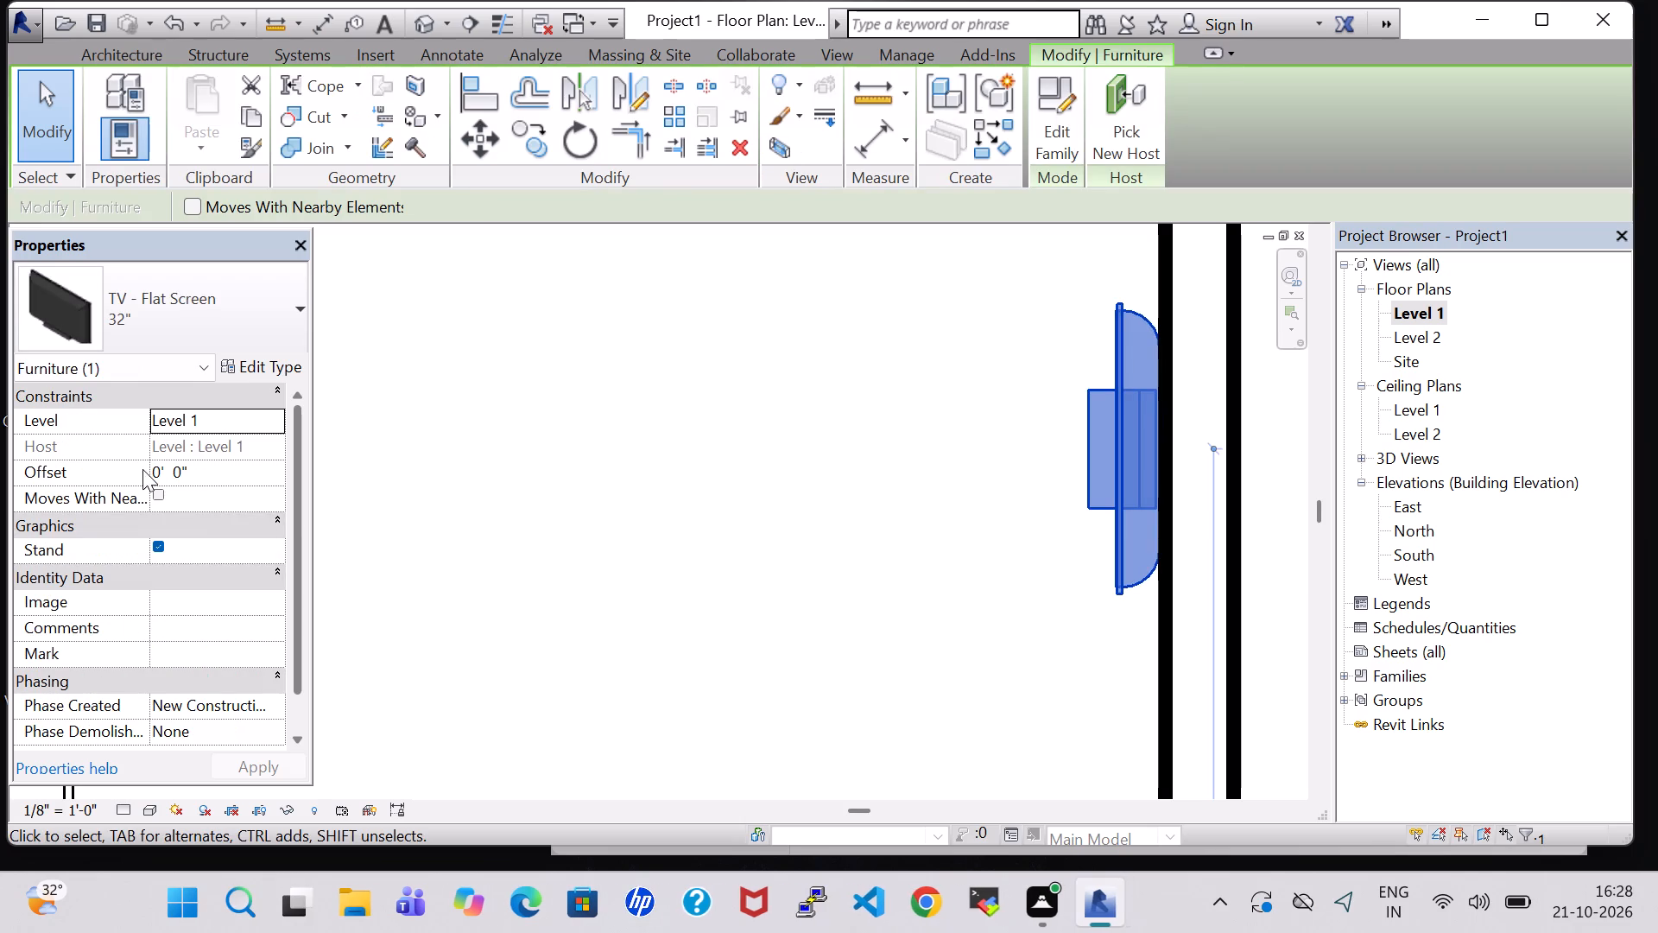
{"action": "left_click", "coordinate": [161, 473]}
{"action": "key", "text": "BackSpace"}
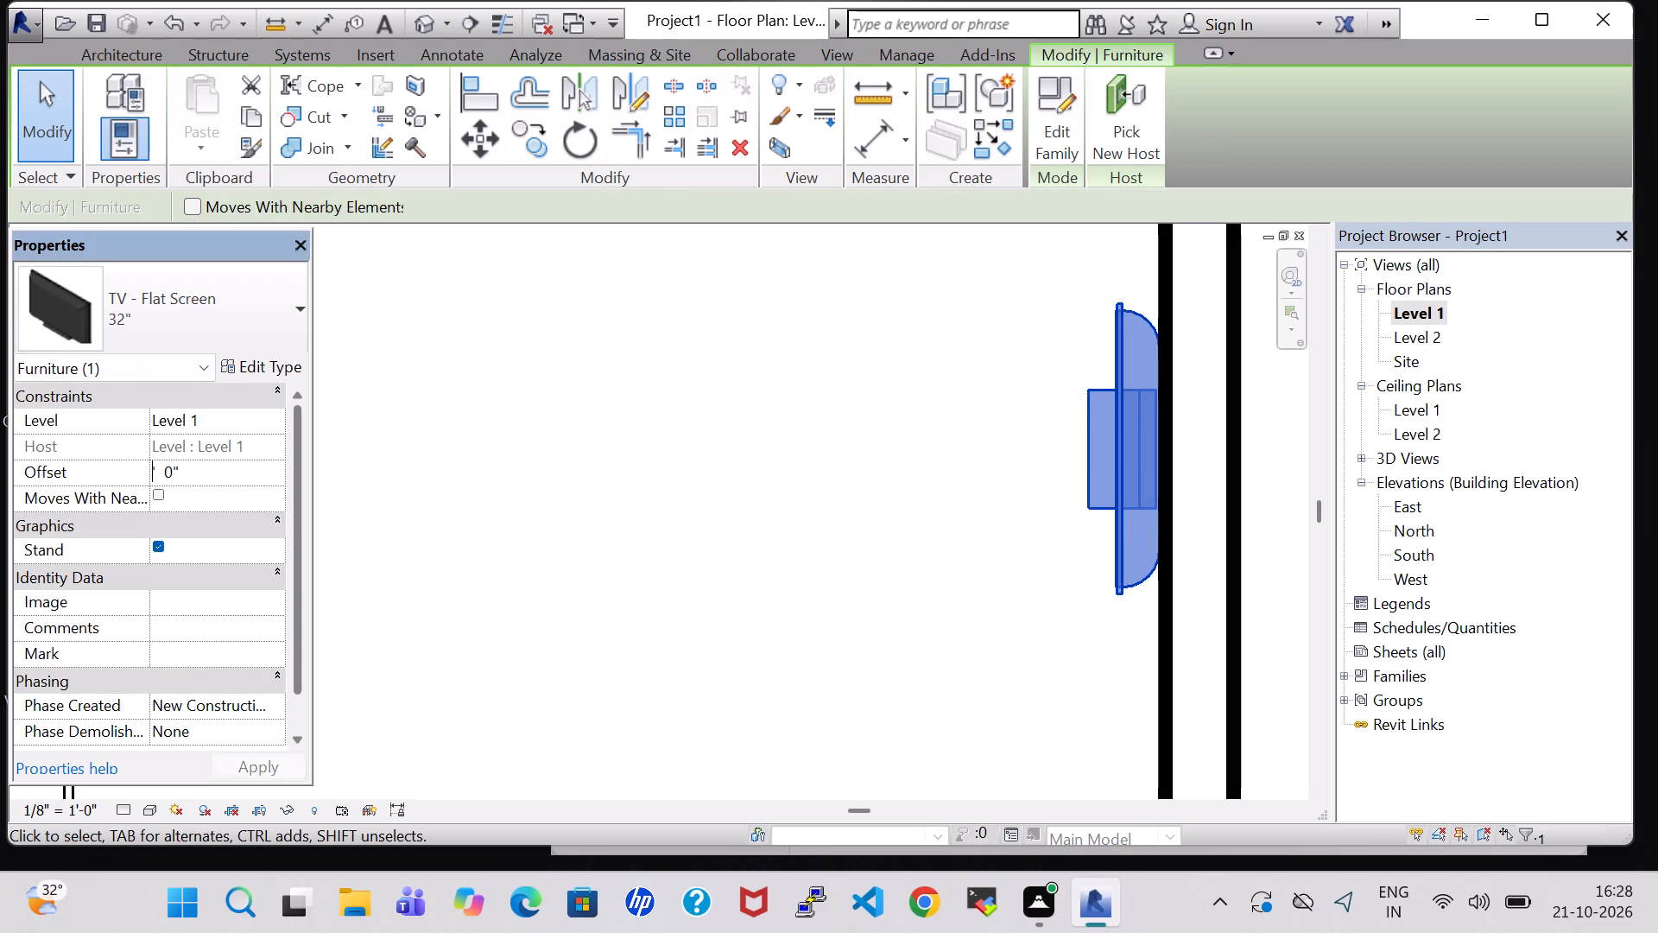
{"action": "key", "text": "3"}
{"action": "left_click", "coordinate": [183, 477]}
{"action": "key", "text": "BackSpace"}
{"action": "key", "text": "5"}
{"action": "left_click", "coordinate": [258, 768]}
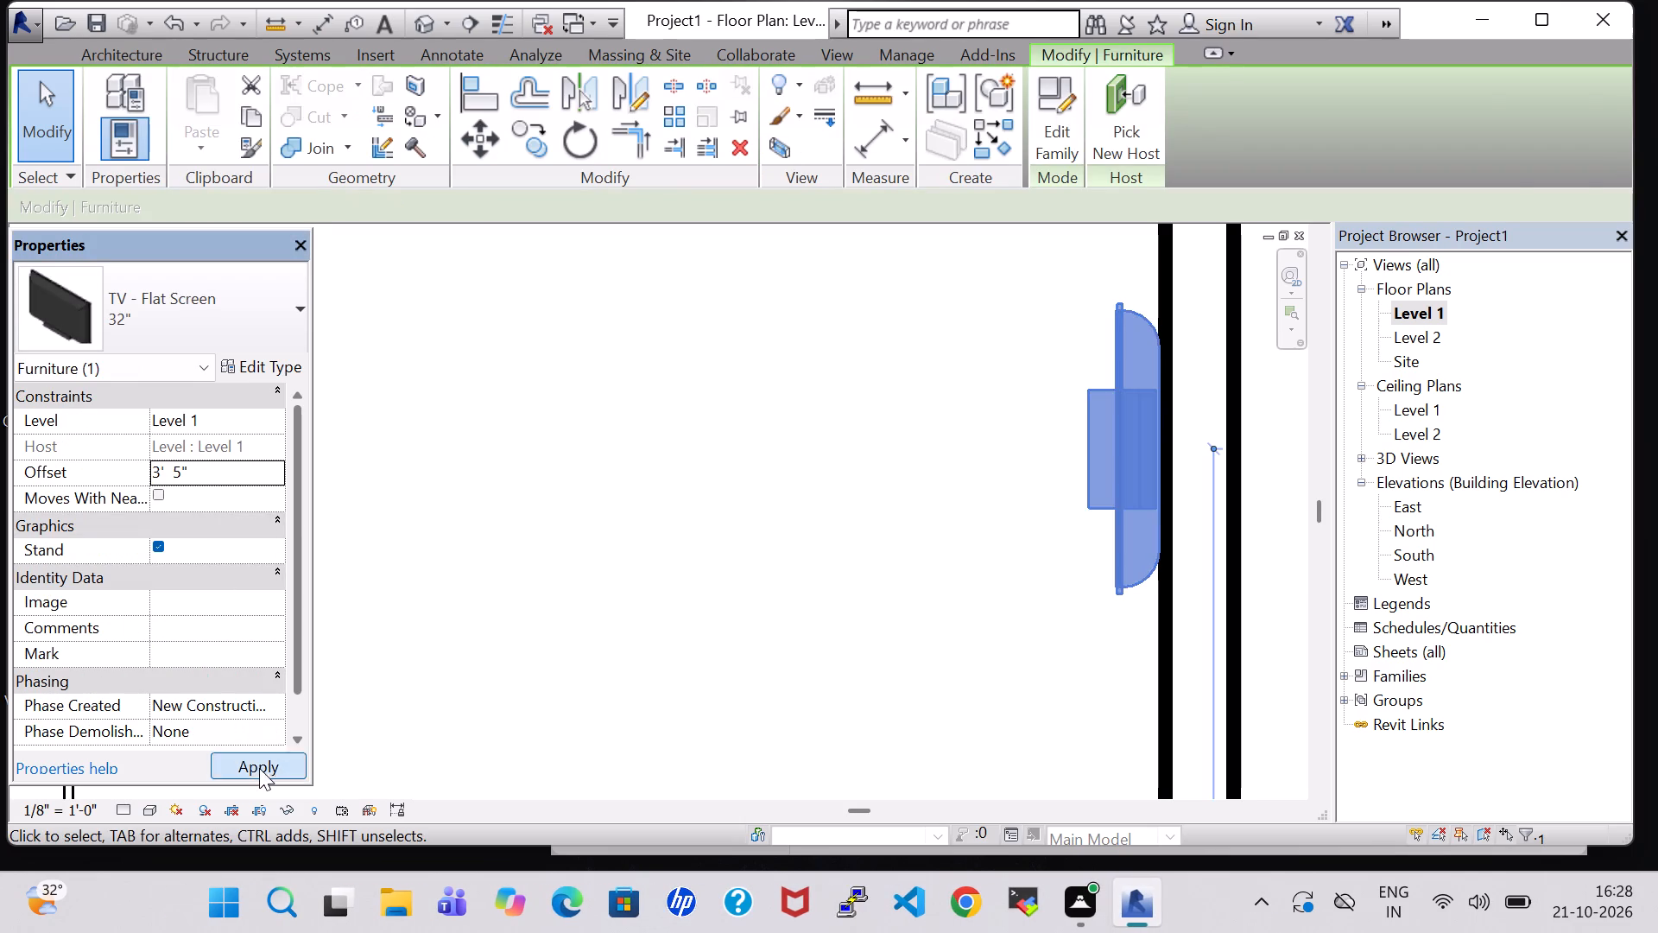
{"action": "left_click", "coordinate": [644, 663]}
Load the Table-Rectangular family from the Furniture library's Tables folder as a component.
{"action": "scroll", "coordinate": [738, 598], "scroll_direction": "down", "scroll_amount": 10}
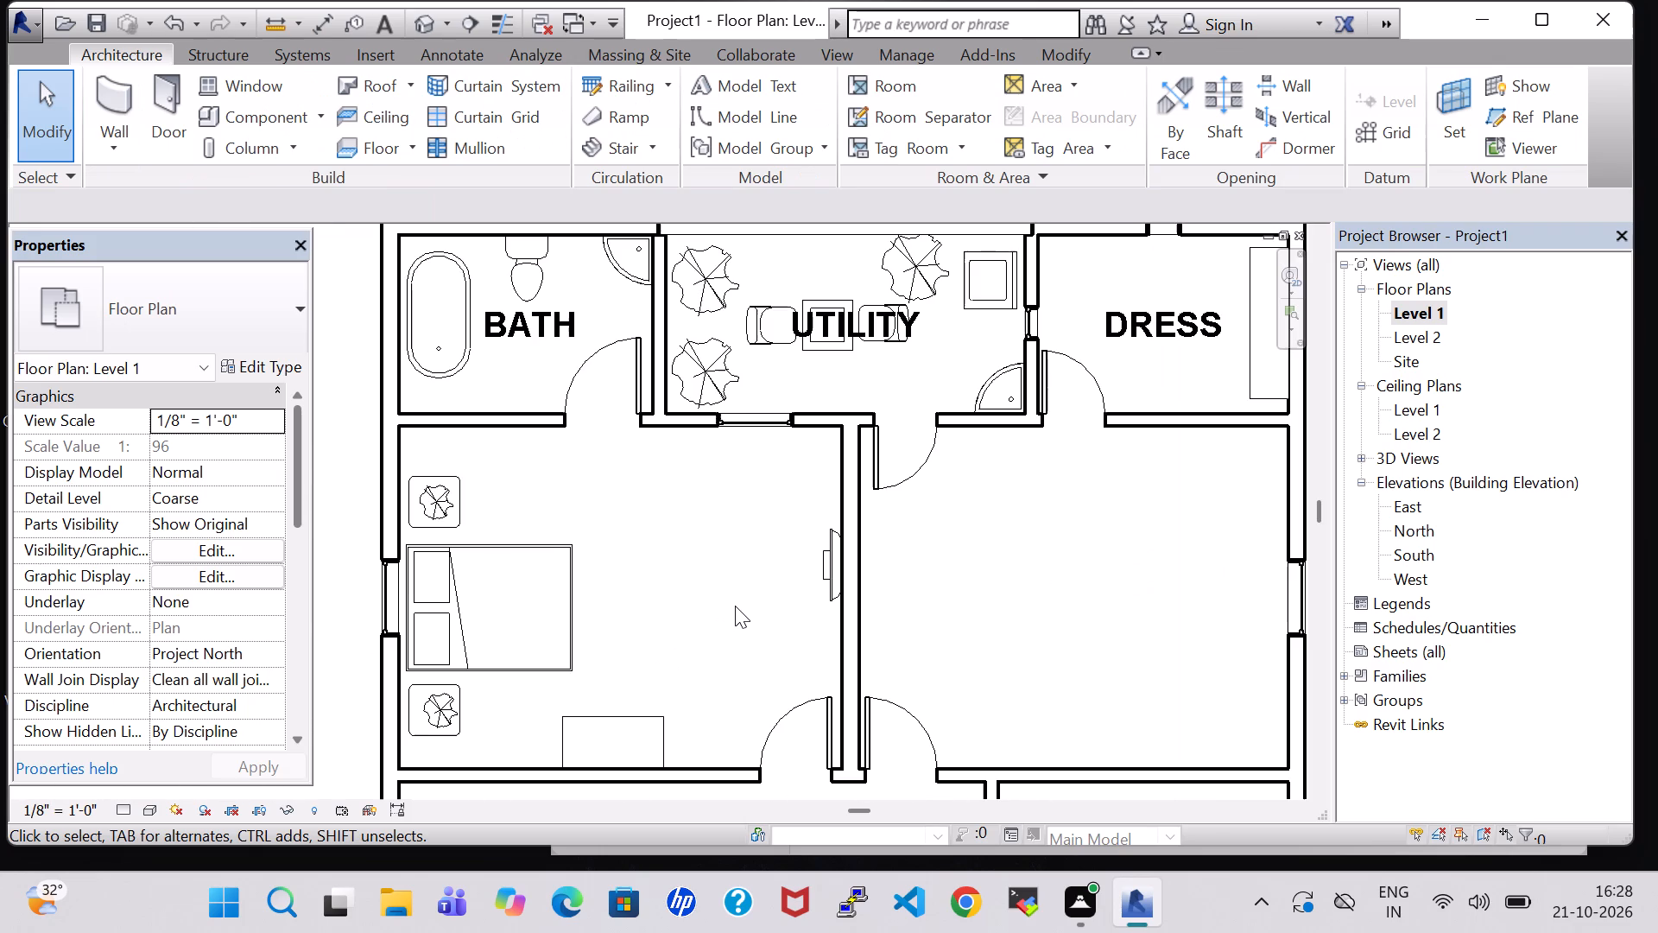
{"action": "left_click", "coordinate": [244, 118]}
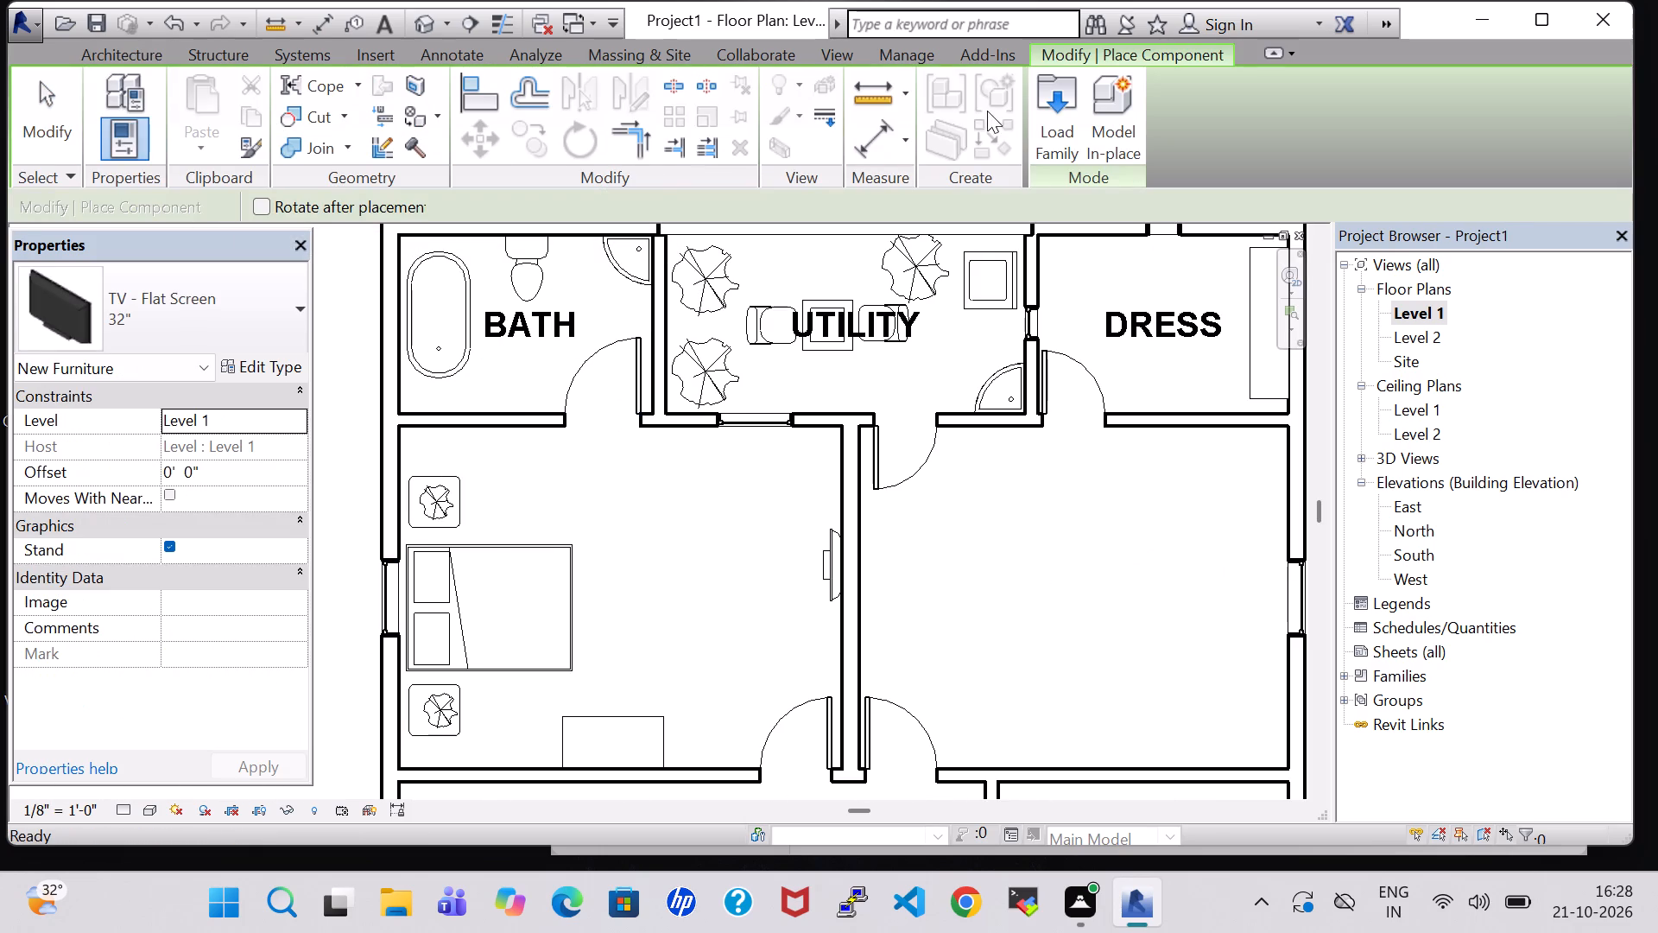
{"action": "left_click", "coordinate": [1047, 112]}
{"action": "double_click", "coordinate": [964, 573]}
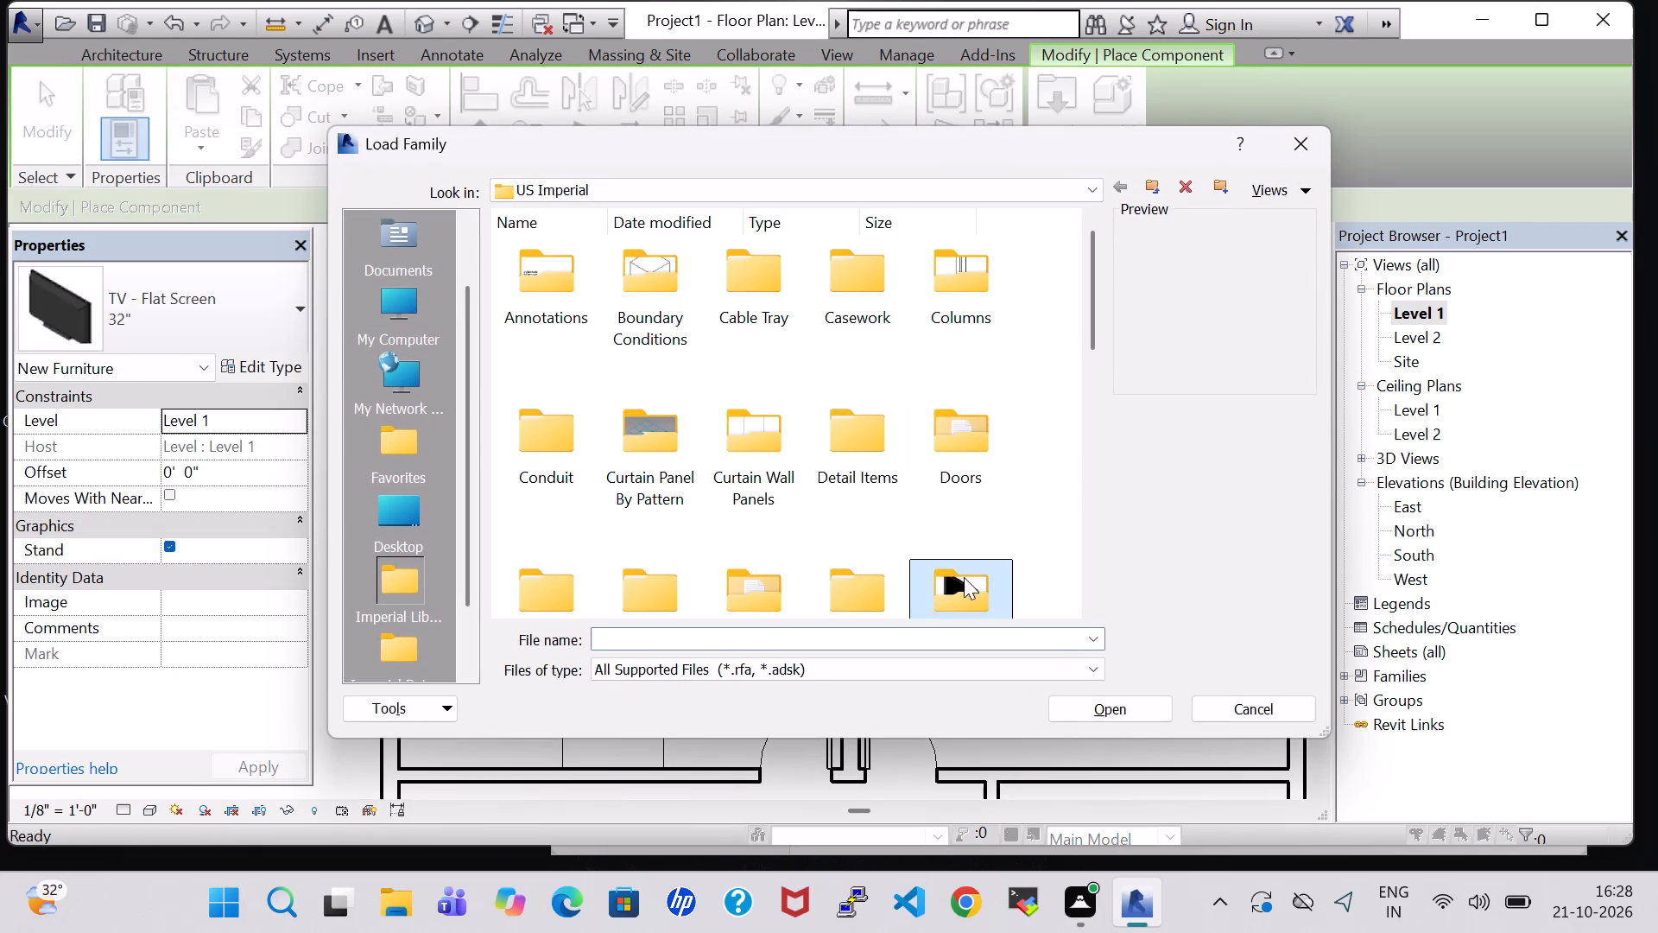
{"action": "double_click", "coordinate": [959, 587]}
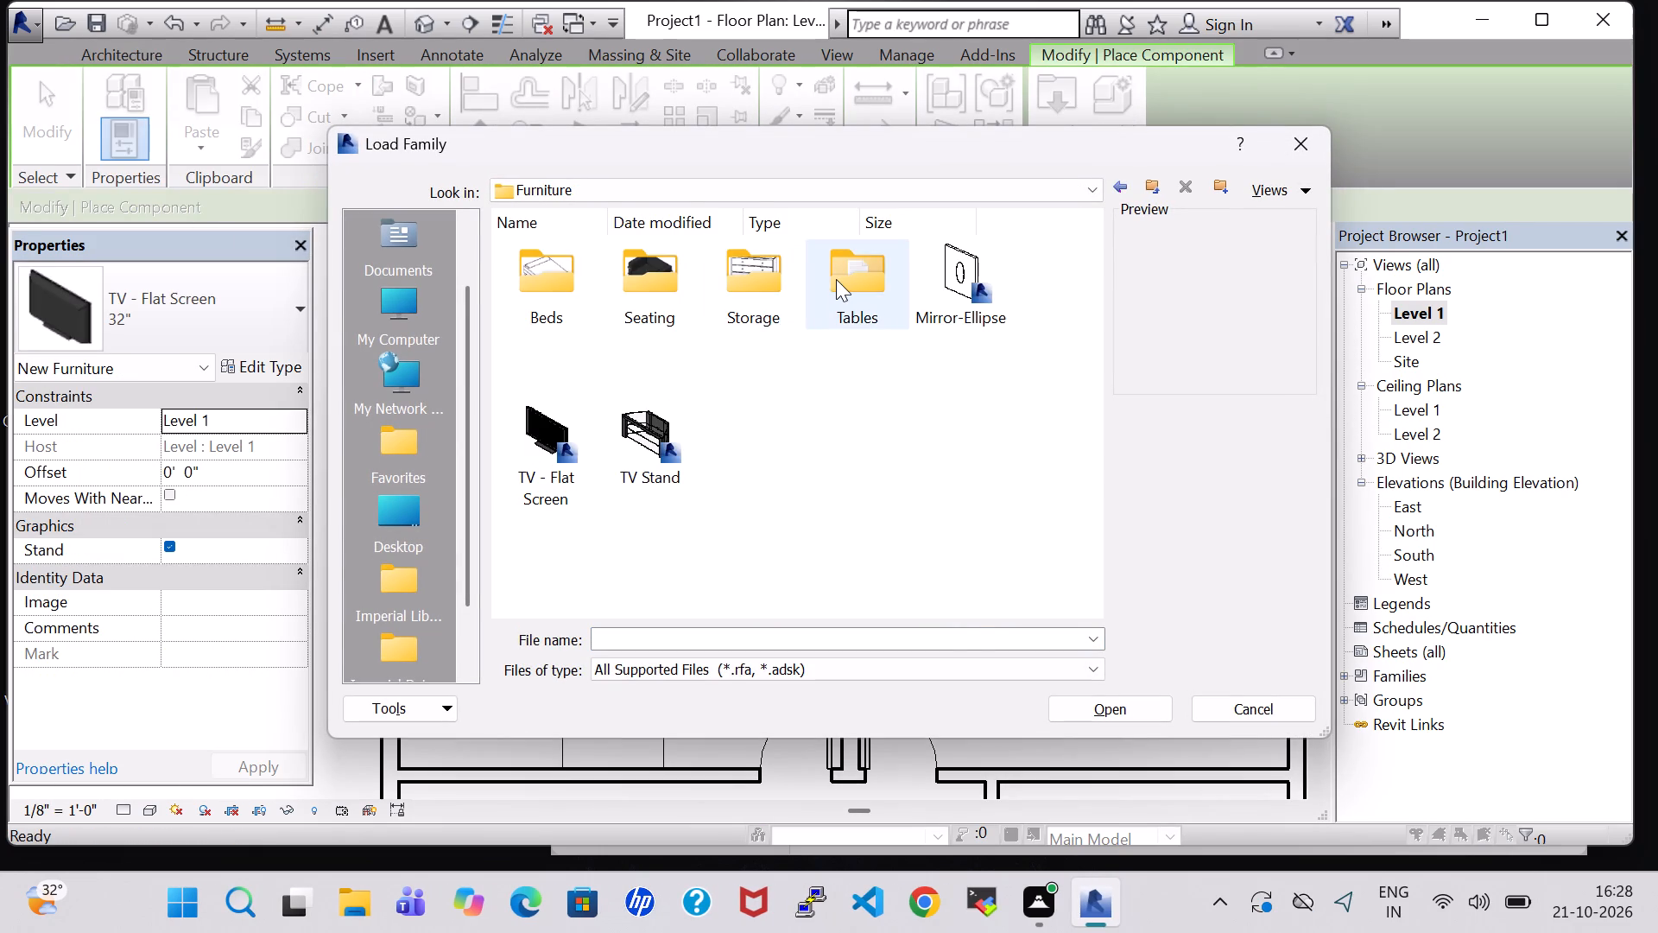
{"action": "double_click", "coordinate": [836, 279]}
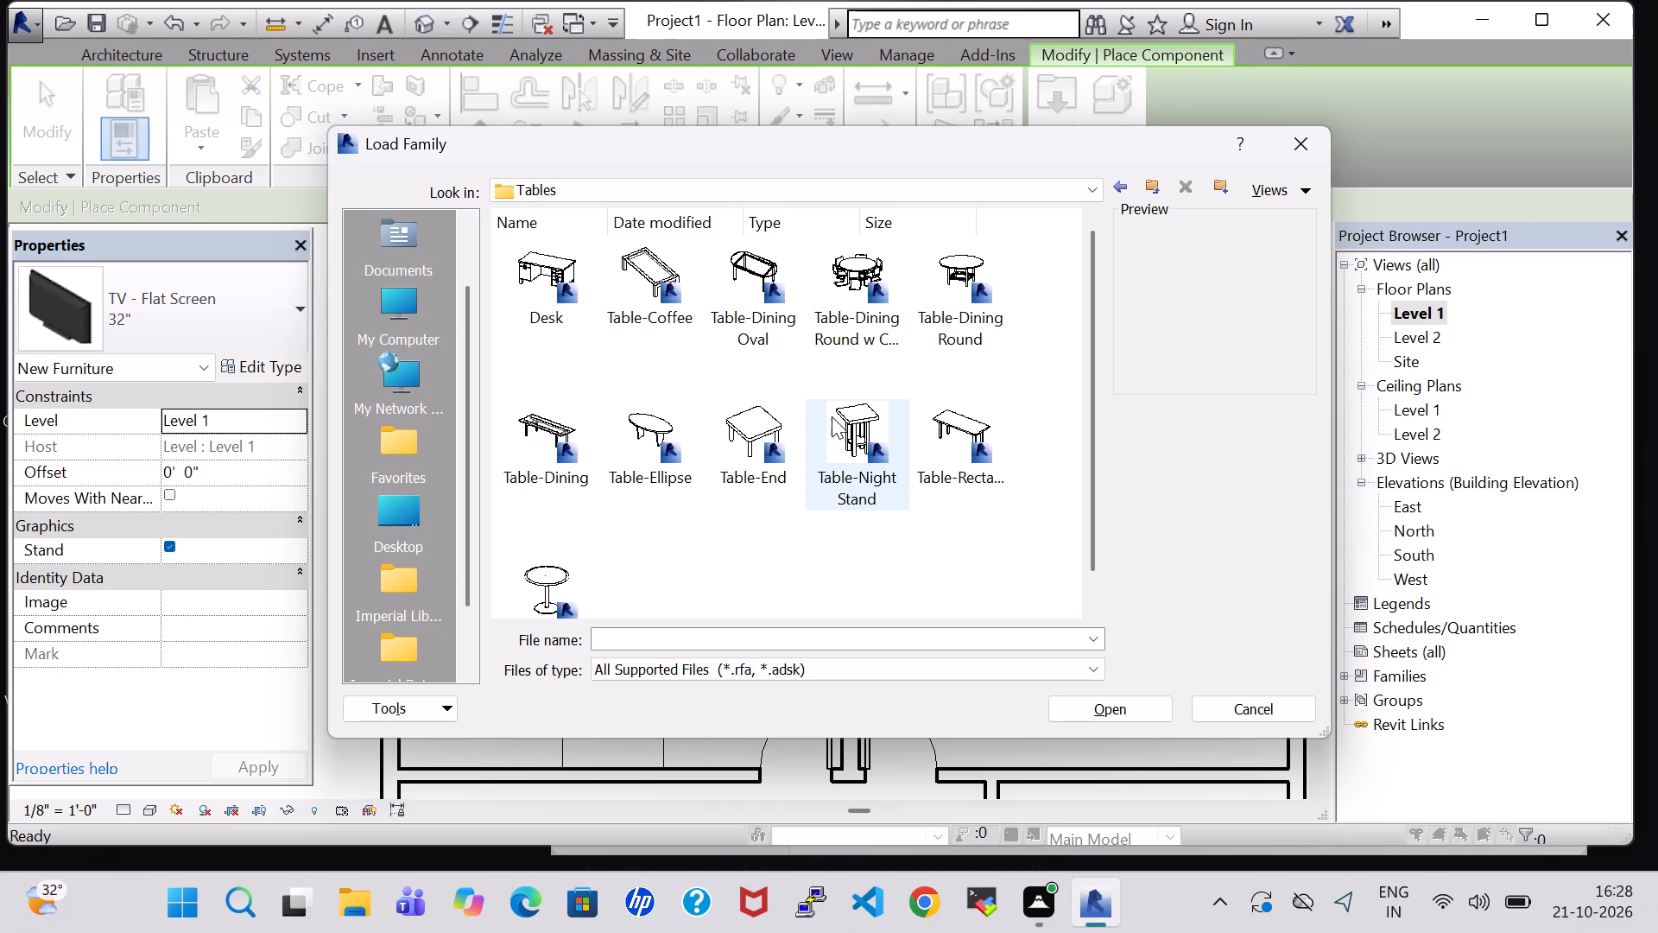
{"action": "left_click", "coordinate": [949, 397]}
{"action": "left_click", "coordinate": [954, 431]}
{"action": "left_click", "coordinate": [1123, 714]}
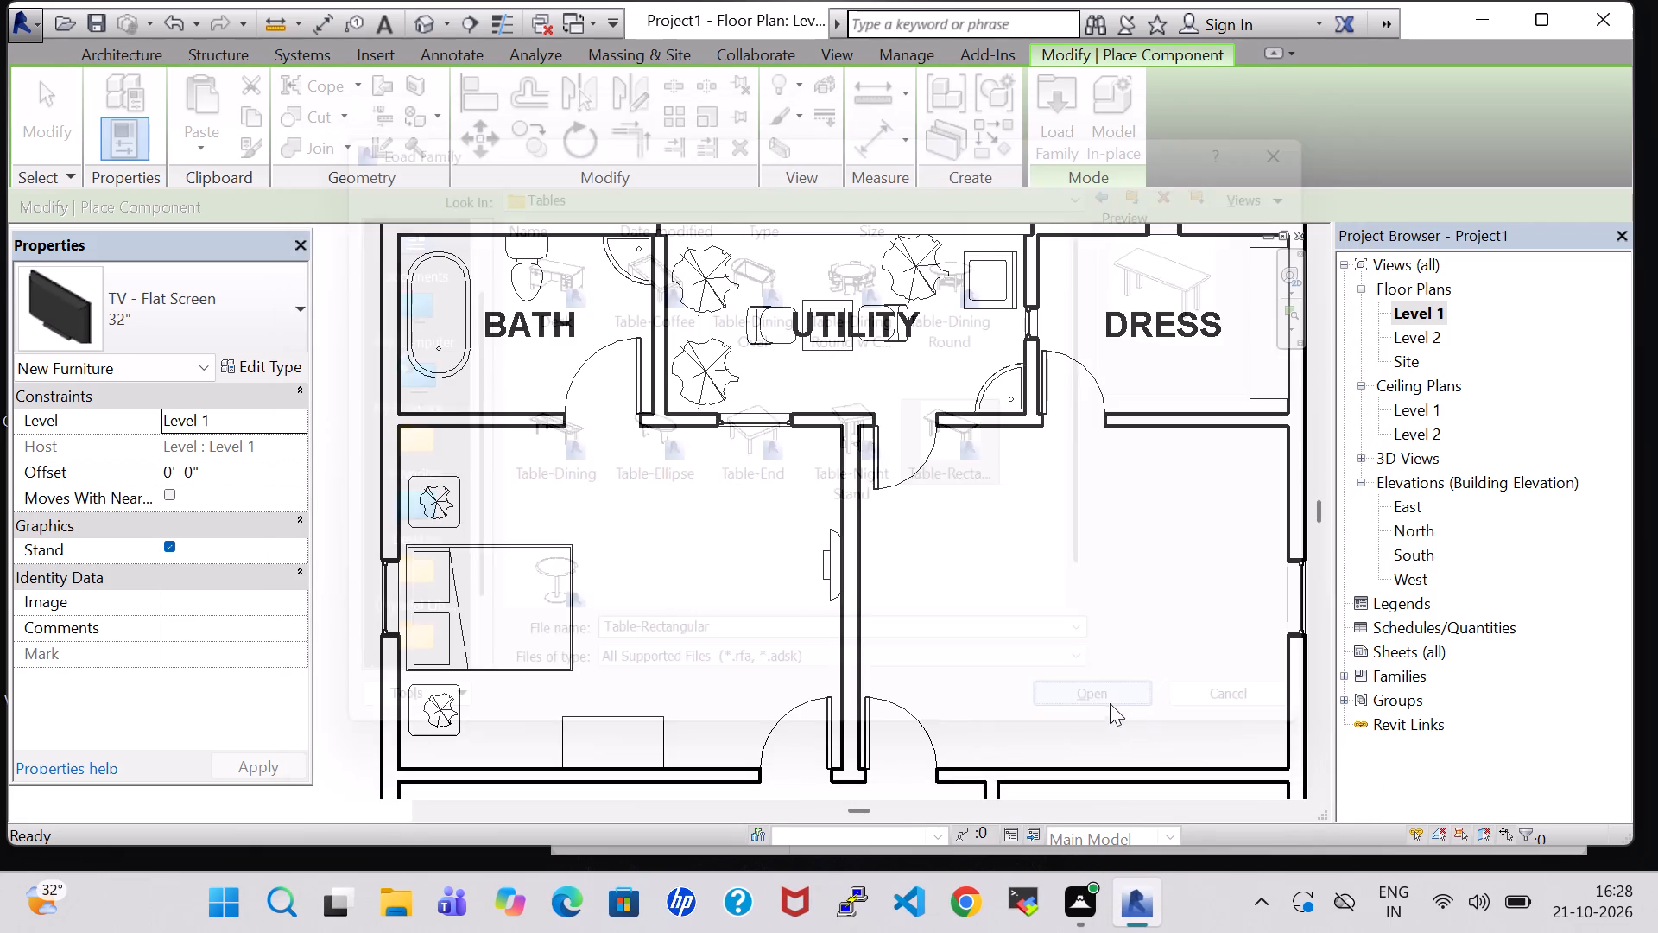
Place the 72" x 30" rectangular table, rotated to run north-south, against the bedroom's east wall beneath the TV.
{"action": "key", "text": "space"}
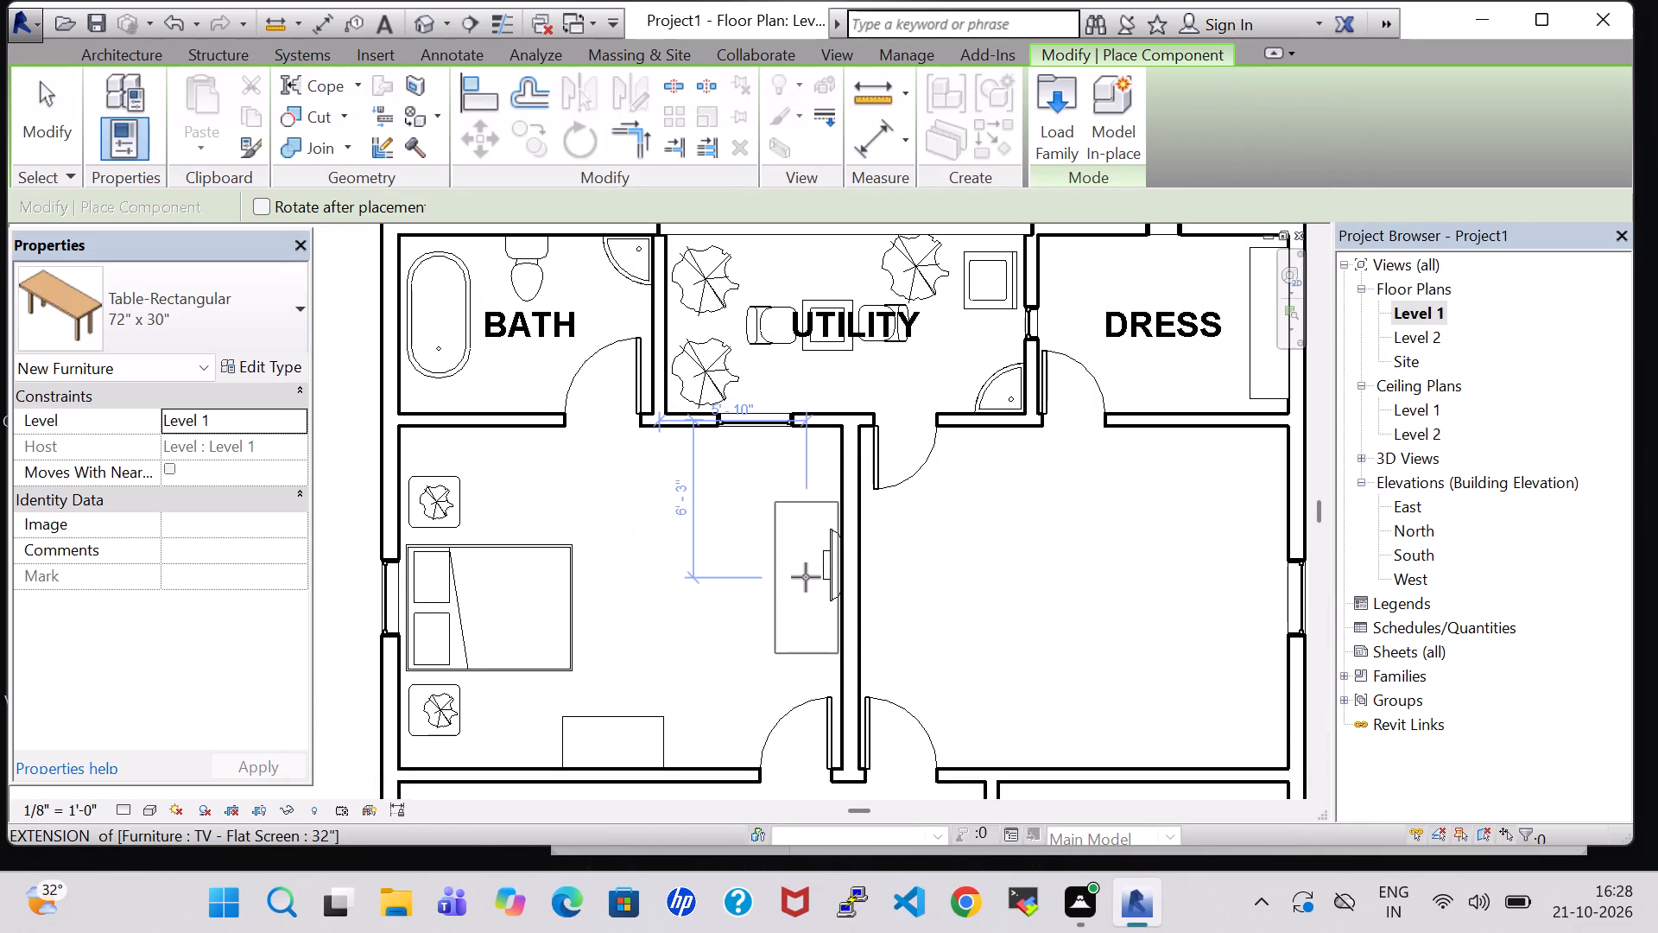
{"action": "left_click", "coordinate": [810, 573]}
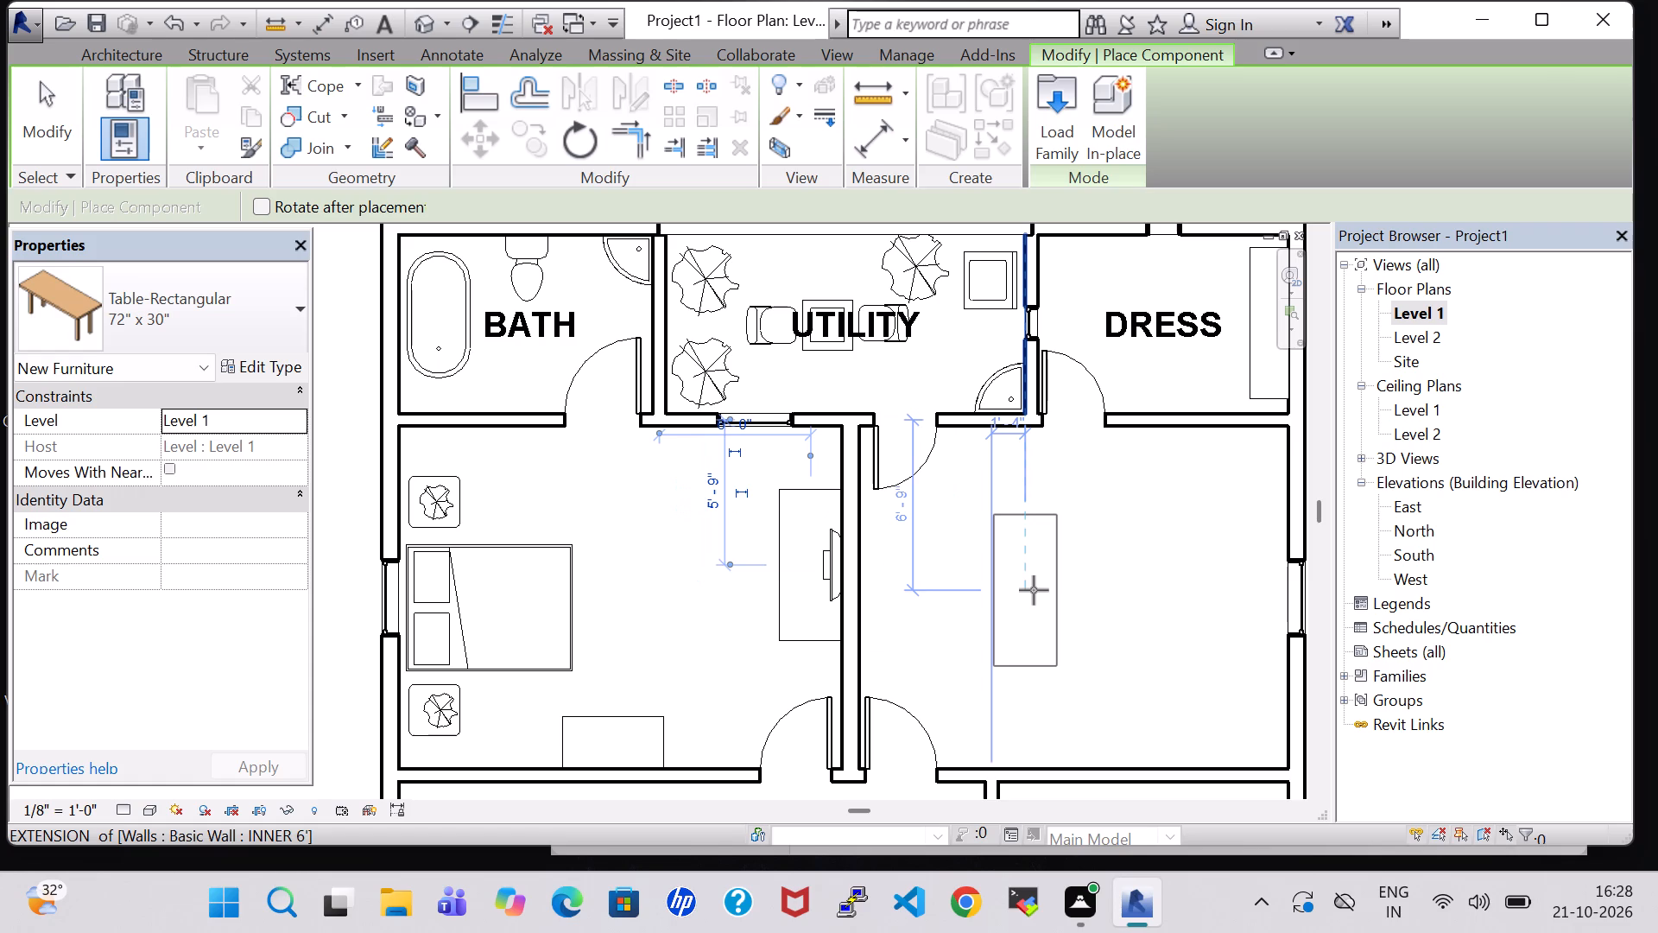
{"action": "key", "text": "Escape"}
{"action": "key", "text": "Escape"}
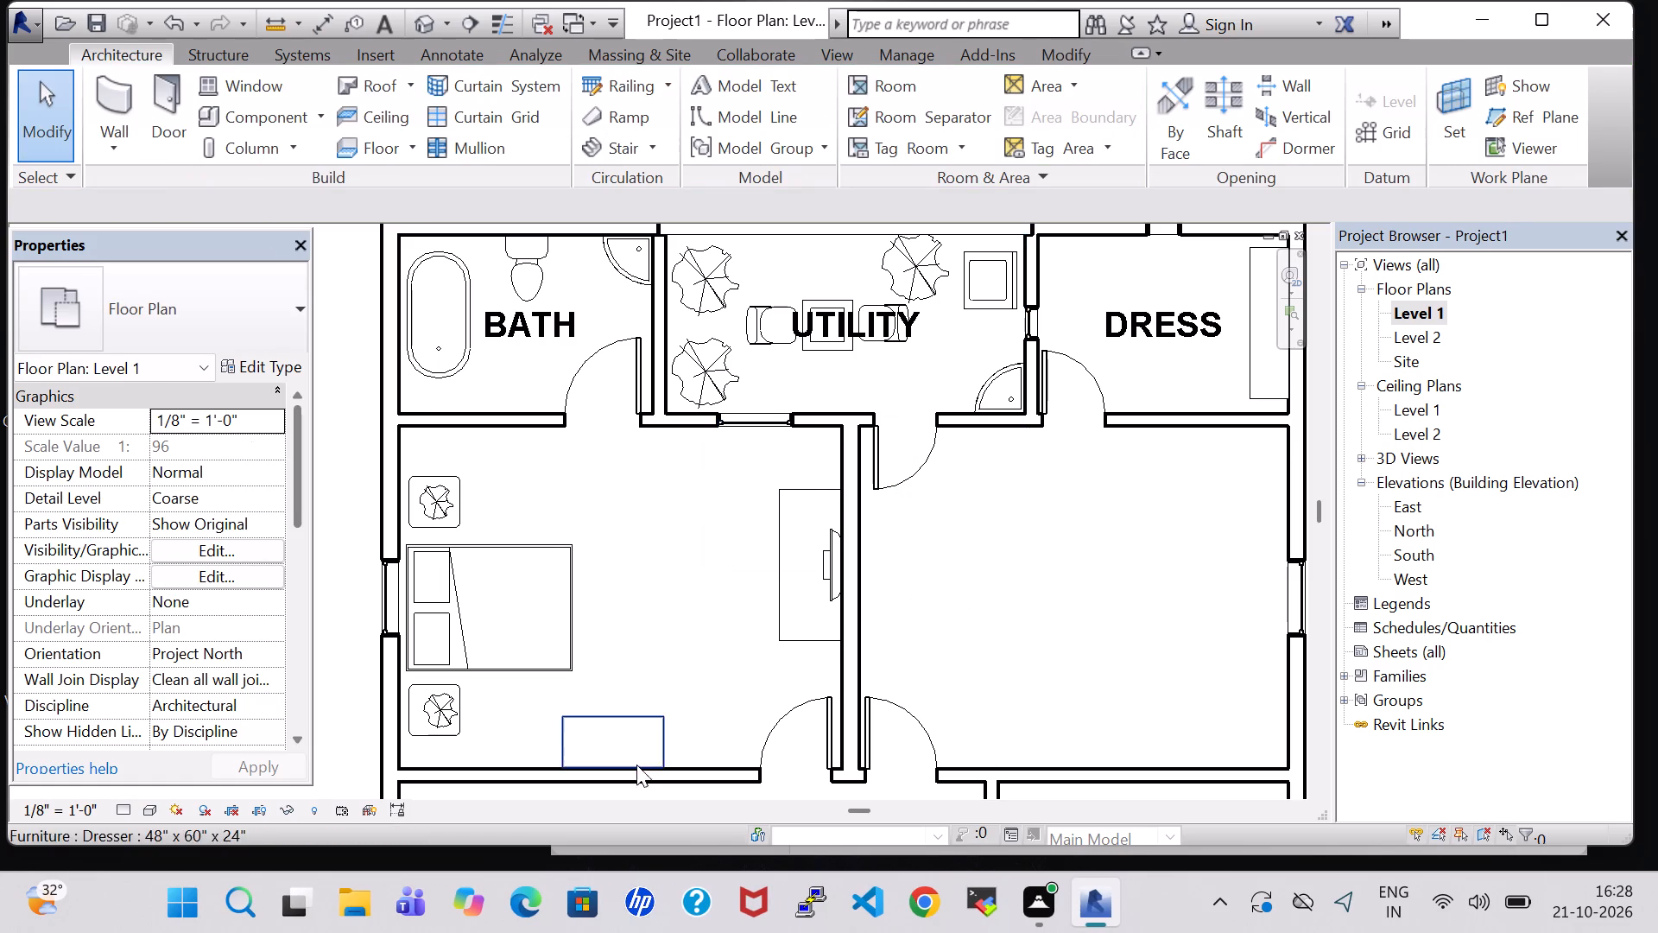
Create a similar Agave - 1.5' plant from the one on the south bedside table, placing it at the TV table's northwest corner.
{"action": "left_click", "coordinate": [437, 705]}
{"action": "right_click", "coordinate": [444, 705]}
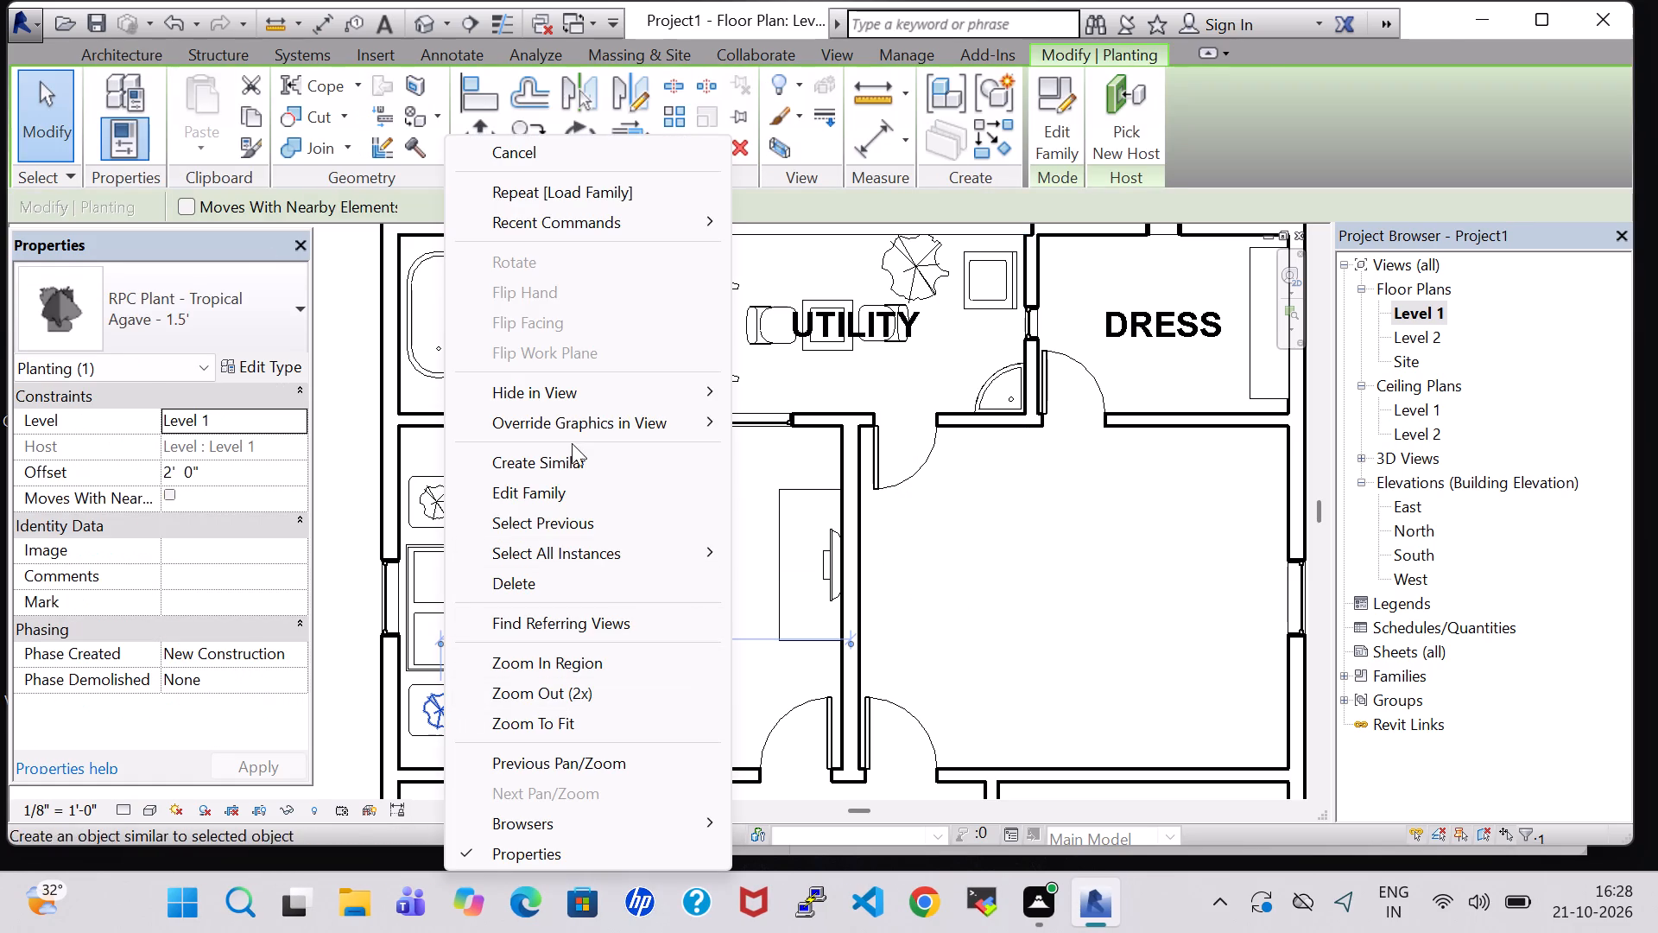
{"action": "left_click", "coordinate": [572, 455]}
{"action": "left_click", "coordinate": [782, 514]}
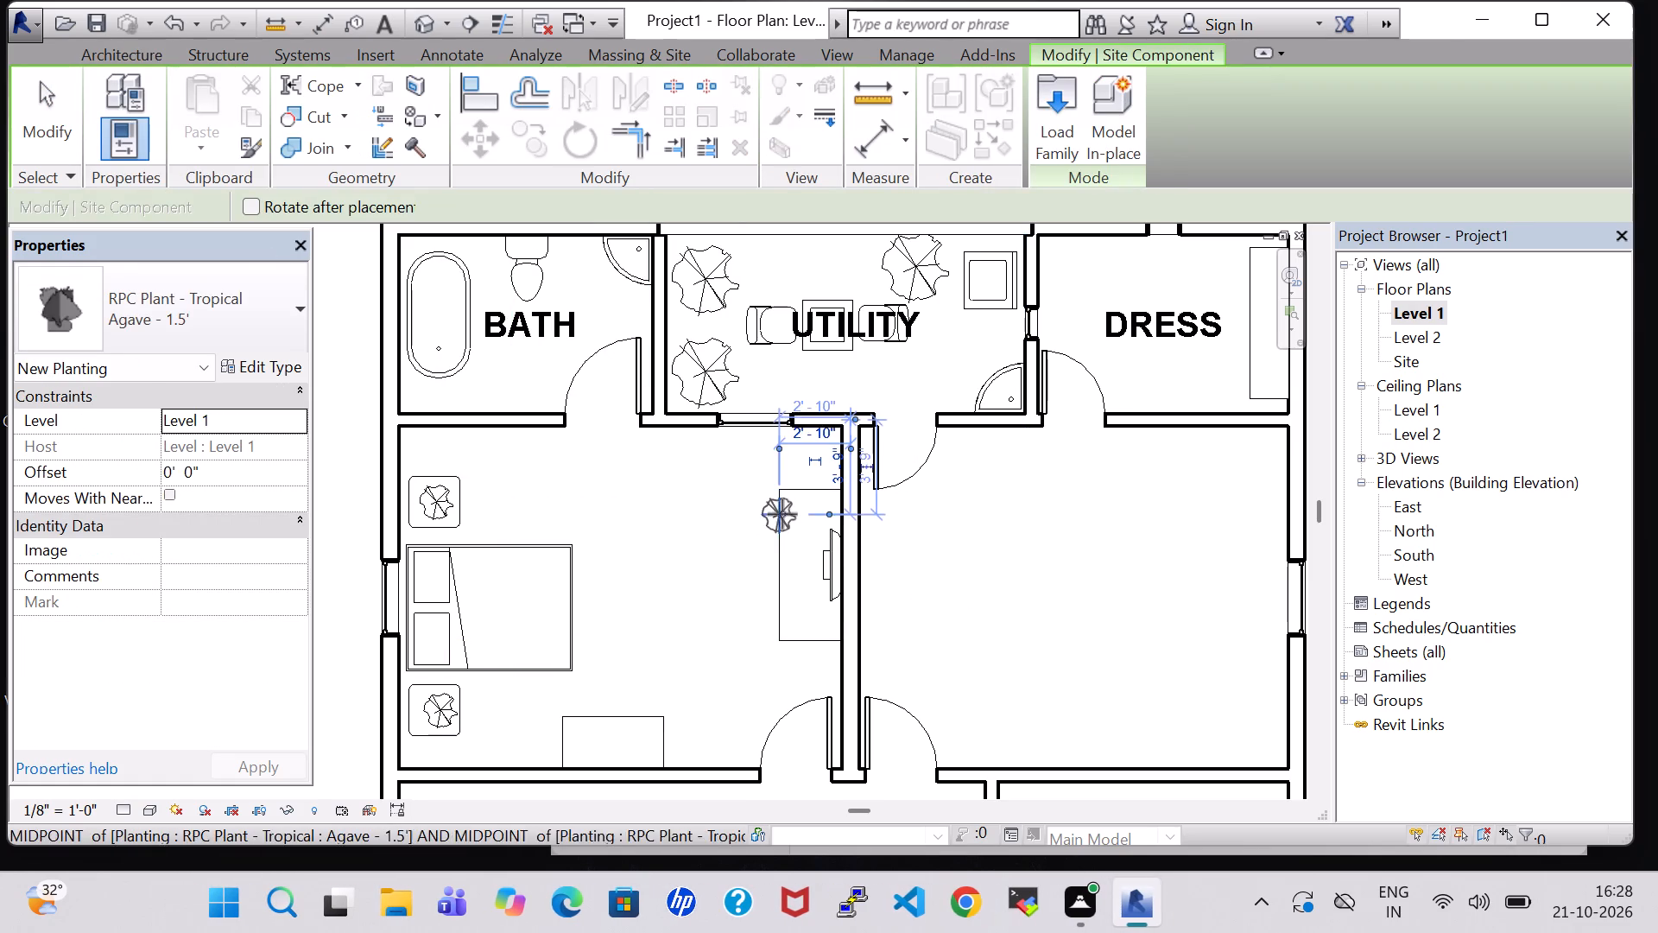
{"action": "key", "text": "Escape"}
{"action": "key", "text": "Escape"}
Set the height of the TV table's 72" x 30" type to 2' 3".
{"action": "left_click", "coordinate": [776, 588]}
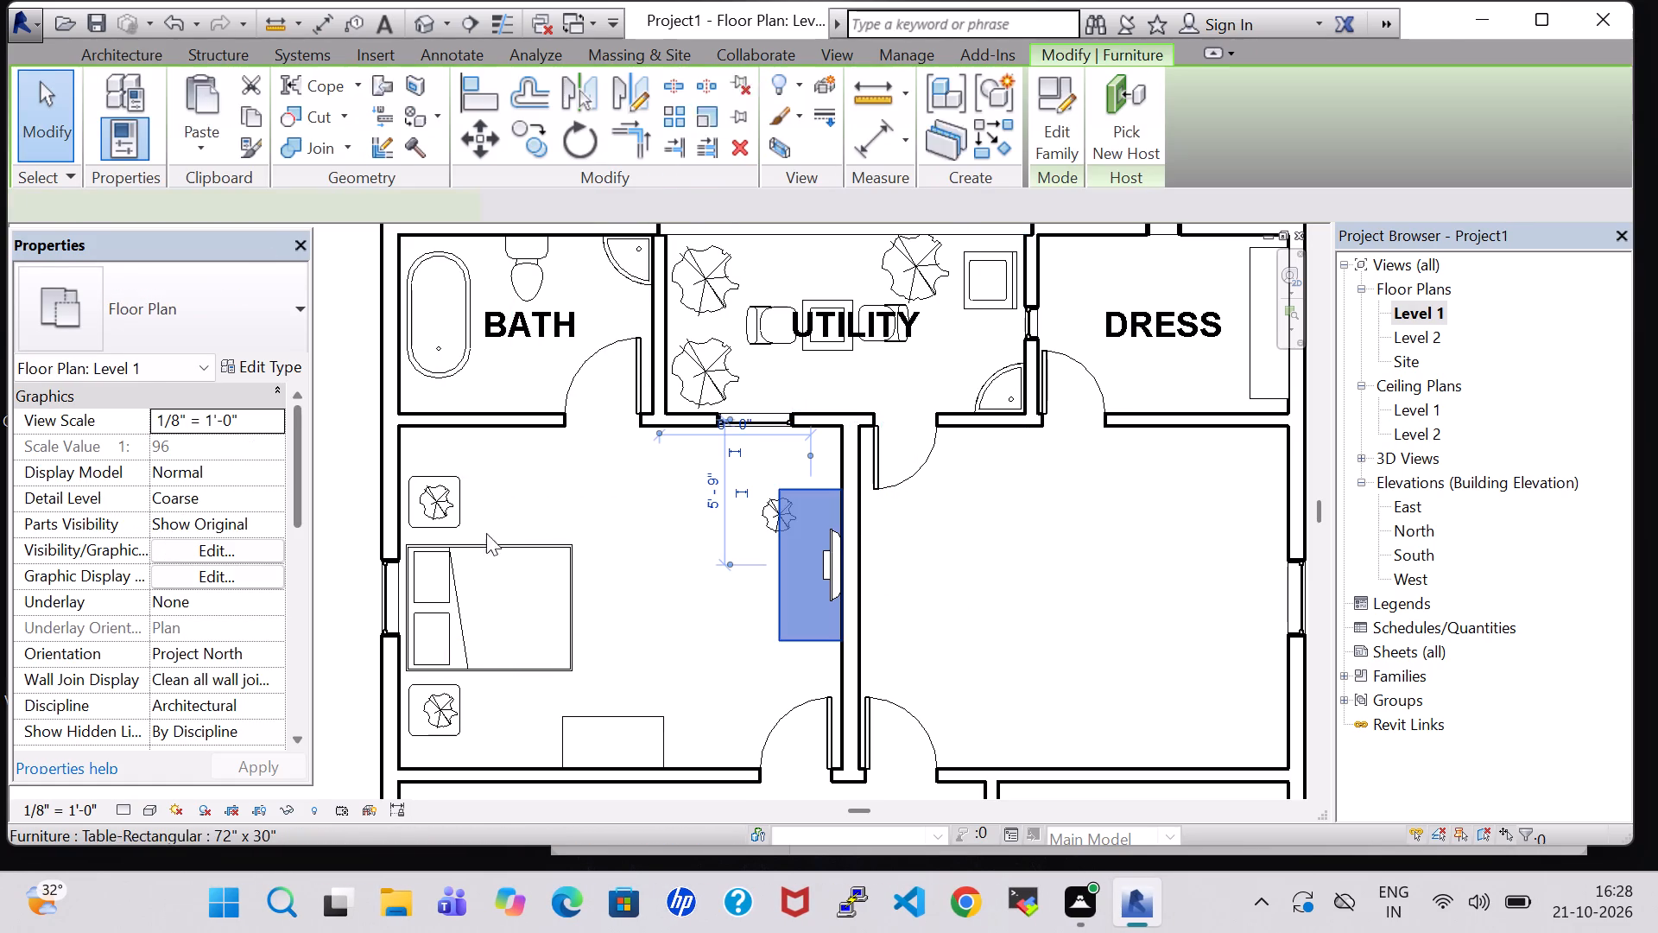
{"action": "left_click", "coordinate": [244, 359]}
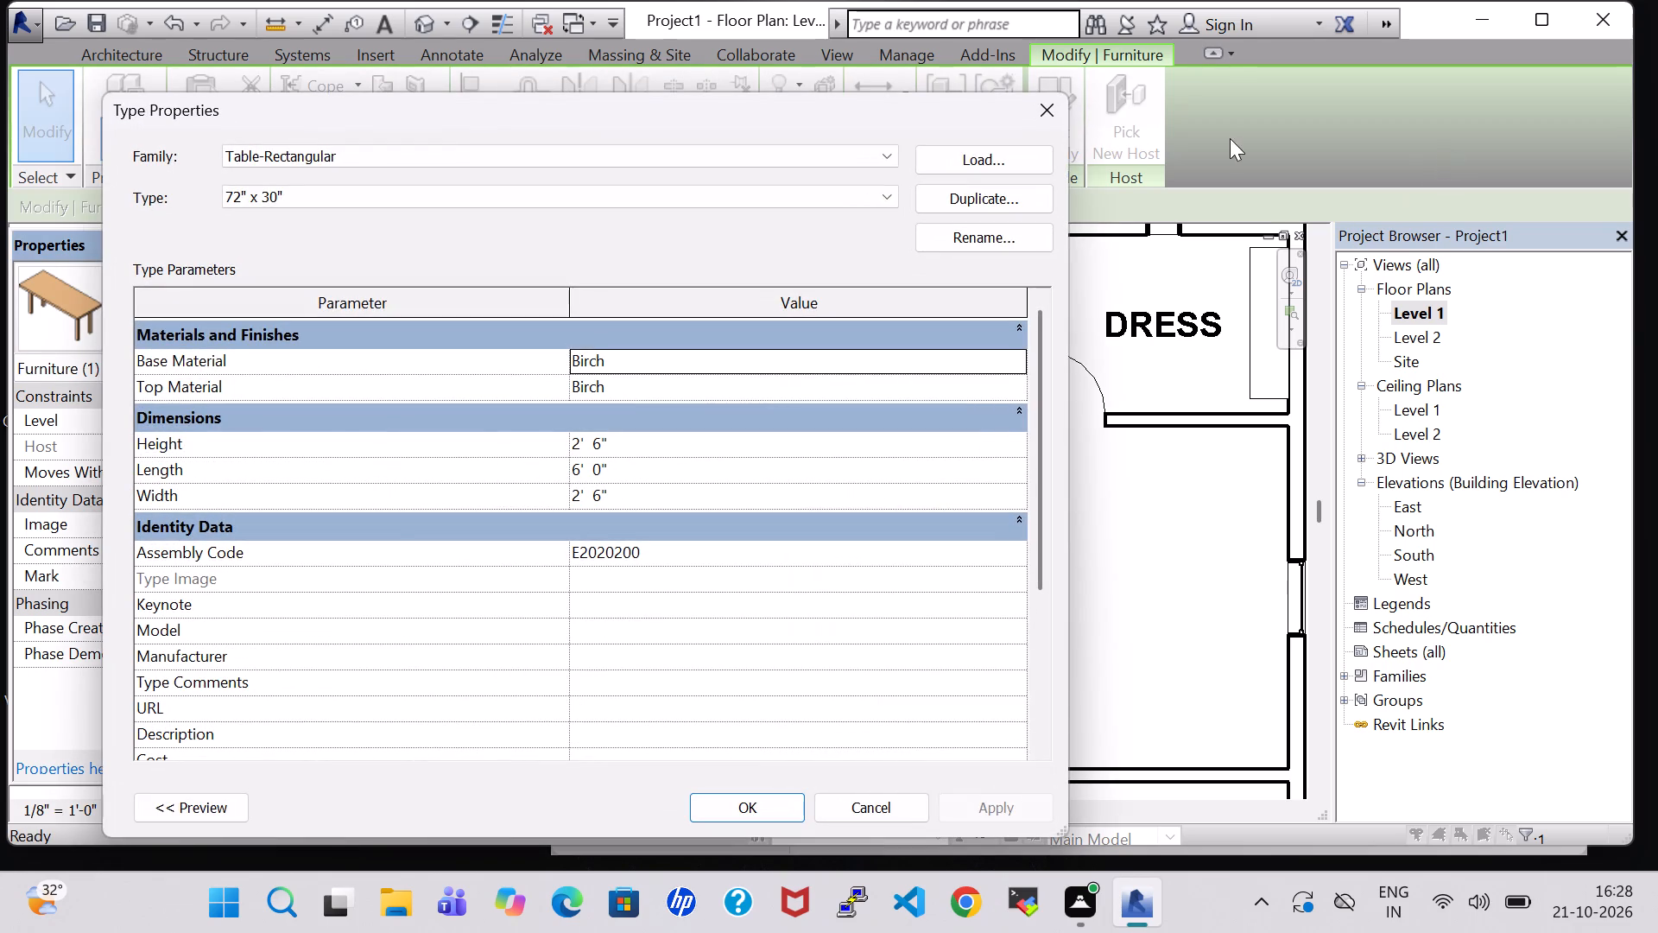
{"action": "left_click", "coordinate": [602, 451]}
{"action": "key", "text": "BackSpace"}
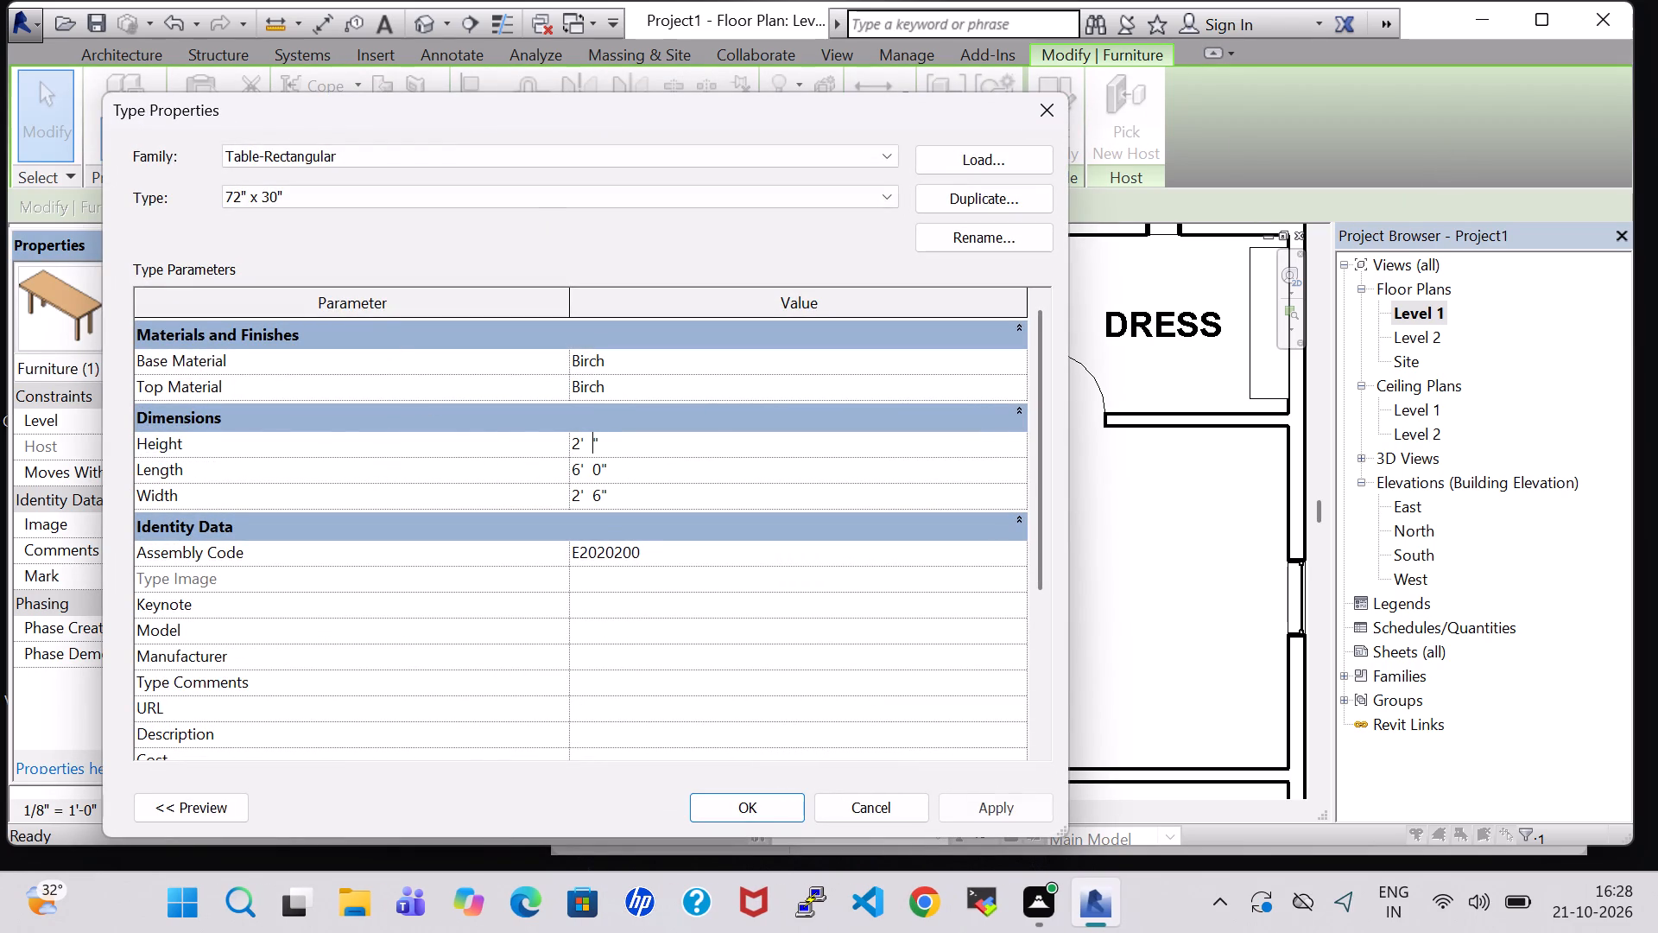
{"action": "key", "text": "3"}
{"action": "left_click", "coordinate": [741, 805]}
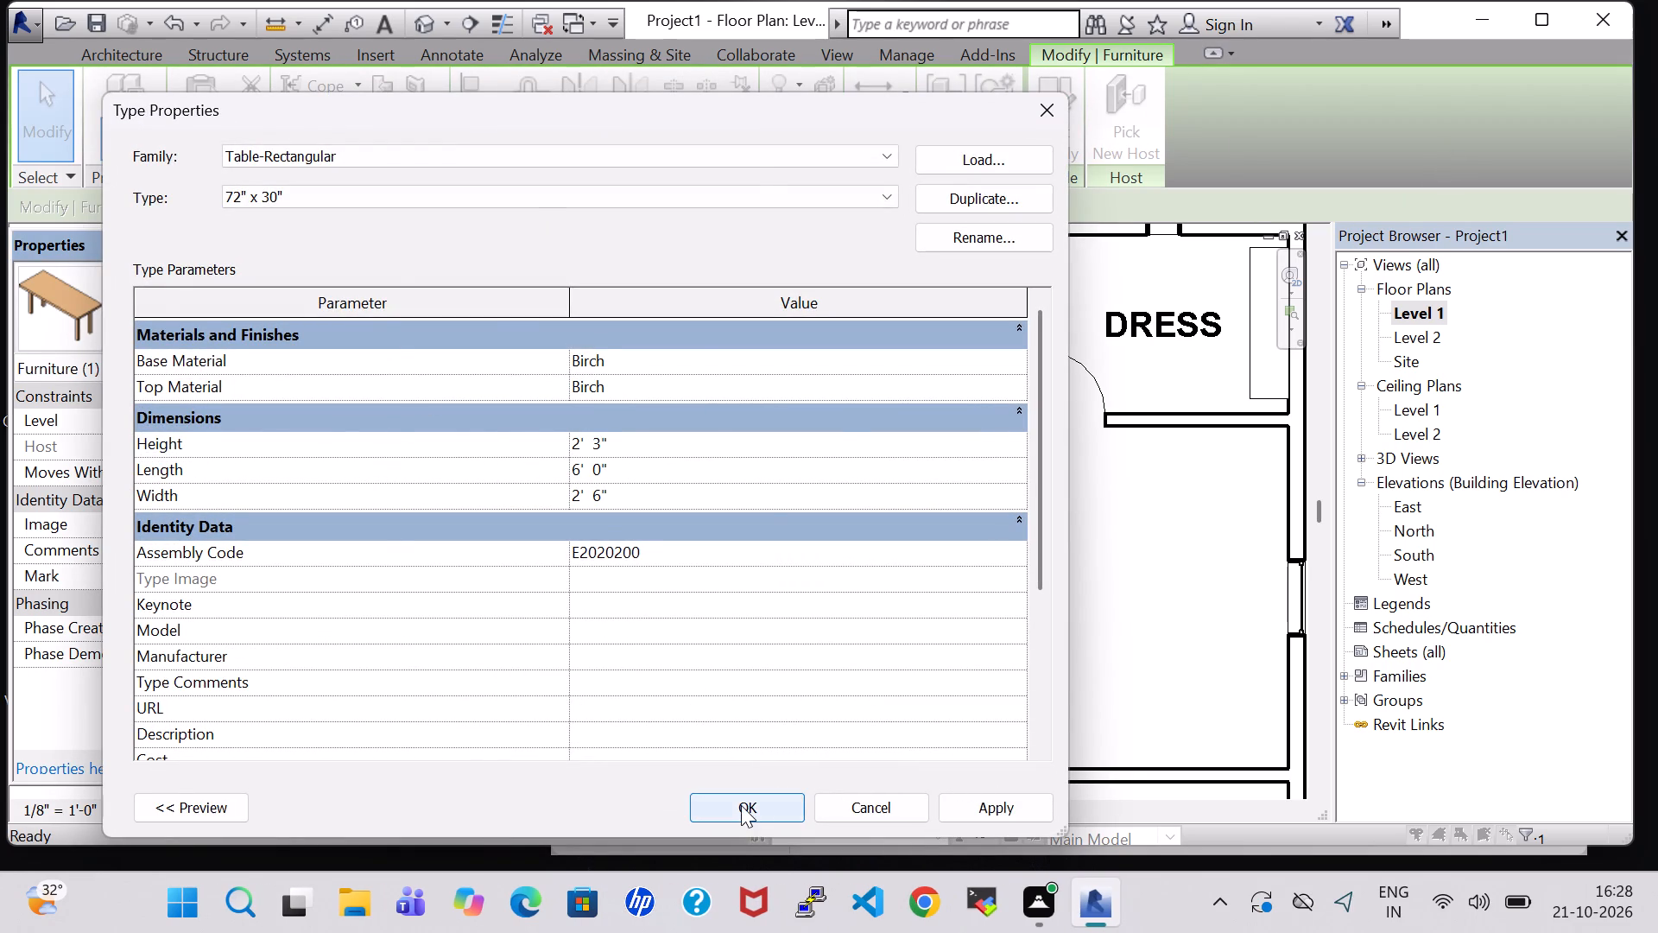
{"action": "left_click", "coordinate": [694, 549]}
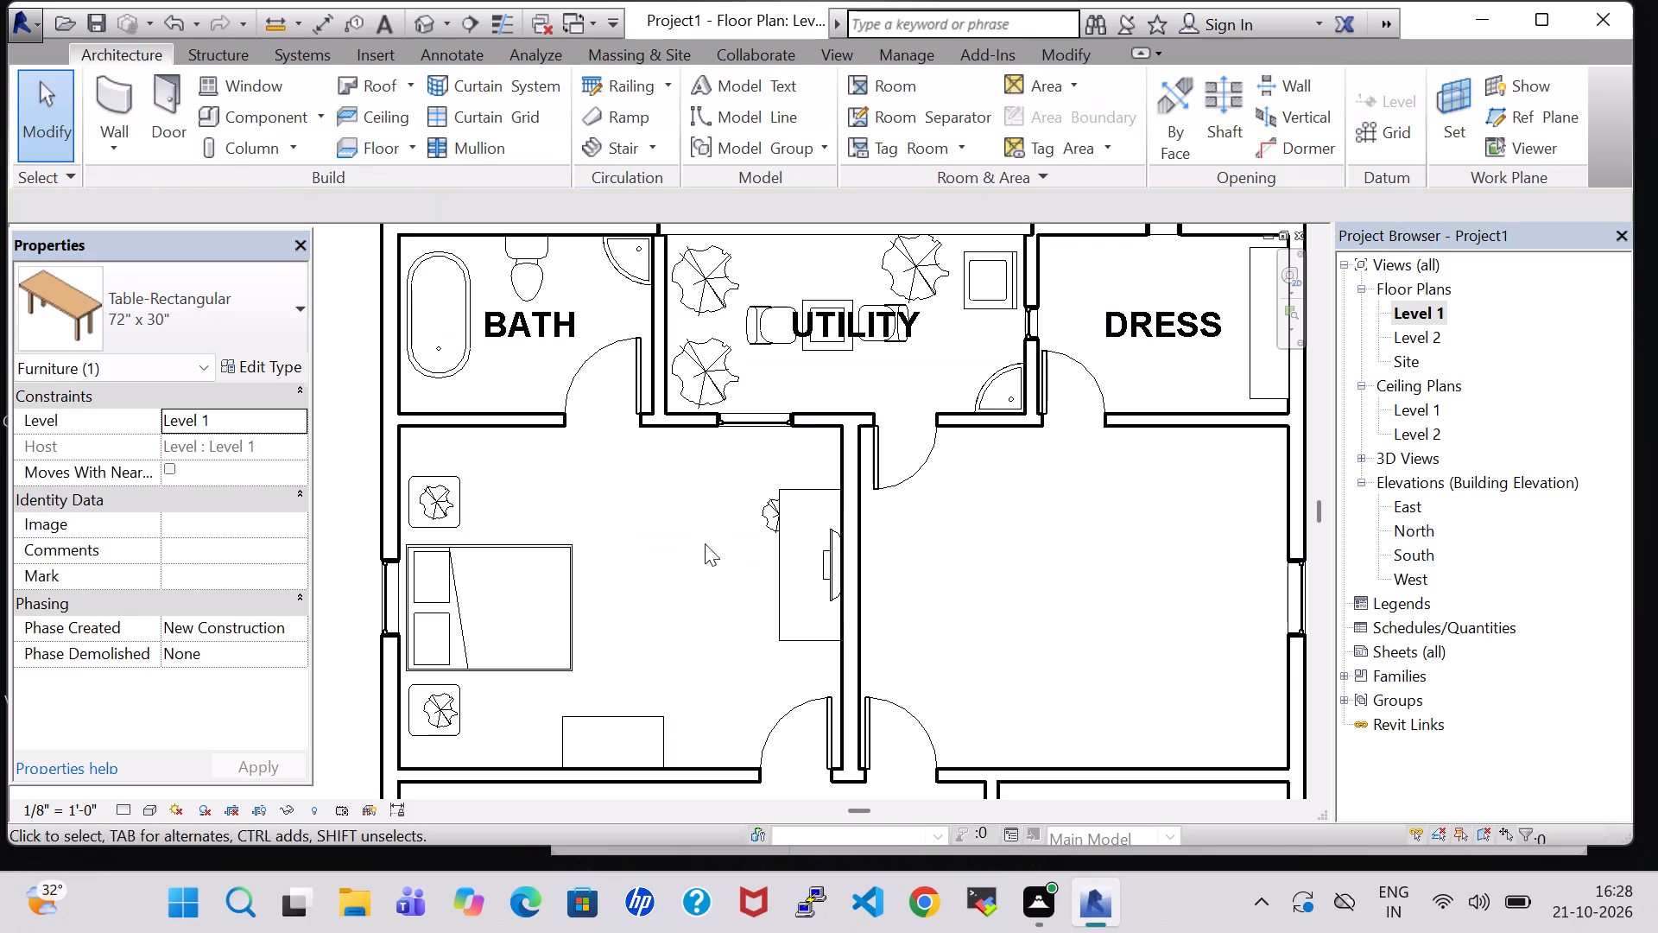
Set the offset of the plant at the TV table's north end to 2' 3".
{"action": "left_click", "coordinate": [764, 525]}
{"action": "left_click", "coordinate": [175, 466]}
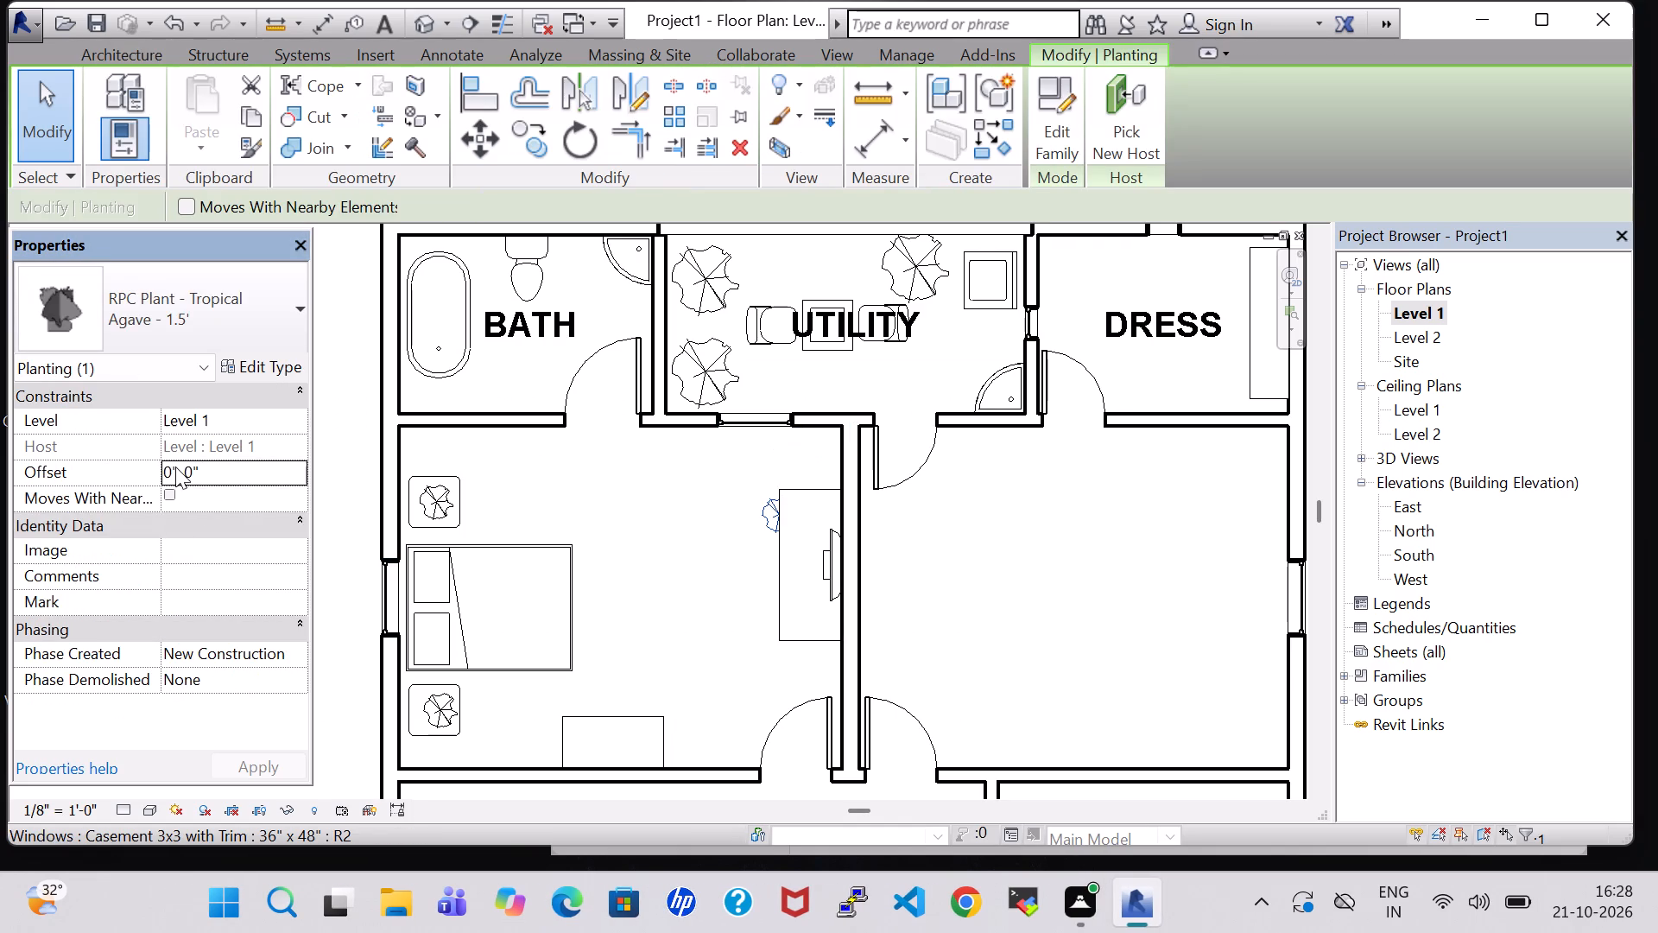
{"action": "left_click", "coordinate": [168, 469]}
{"action": "key", "text": "BackSpace"}
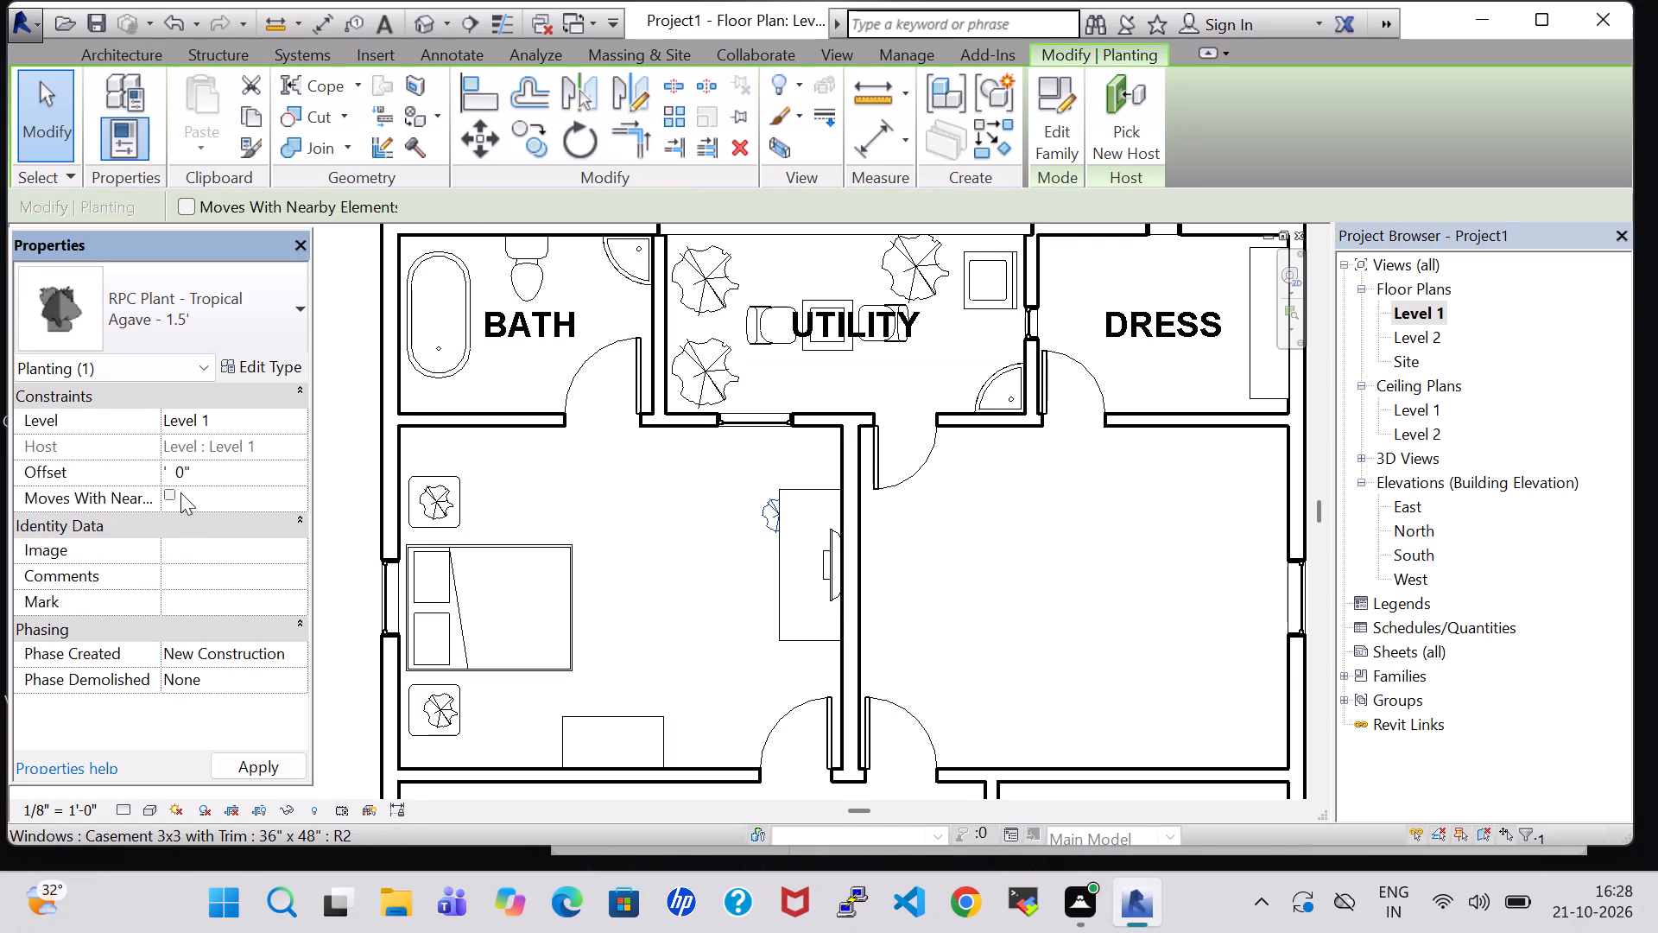
{"action": "key", "text": "2"}
{"action": "left_click", "coordinate": [195, 479]}
{"action": "key", "text": "BackSpace"}
{"action": "key", "text": "3"}
{"action": "left_click", "coordinate": [271, 767]}
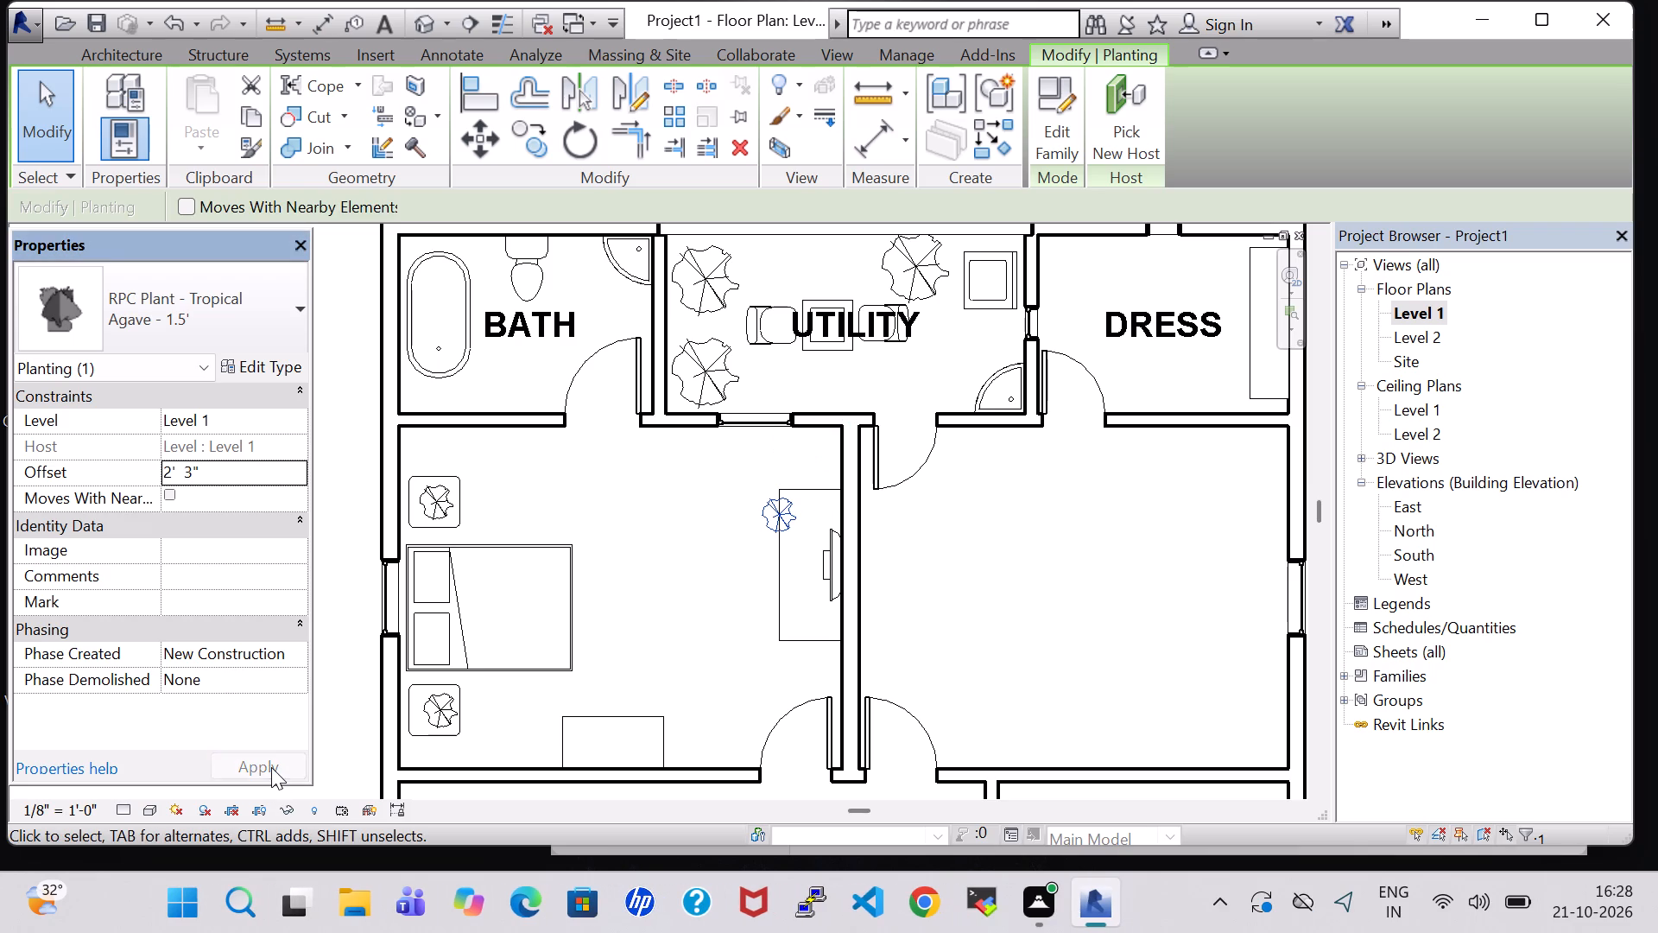
Nudge the north plant east so it sits fully on the TV table.
{"action": "key", "text": "Right"}
{"action": "key", "text": "Right"}
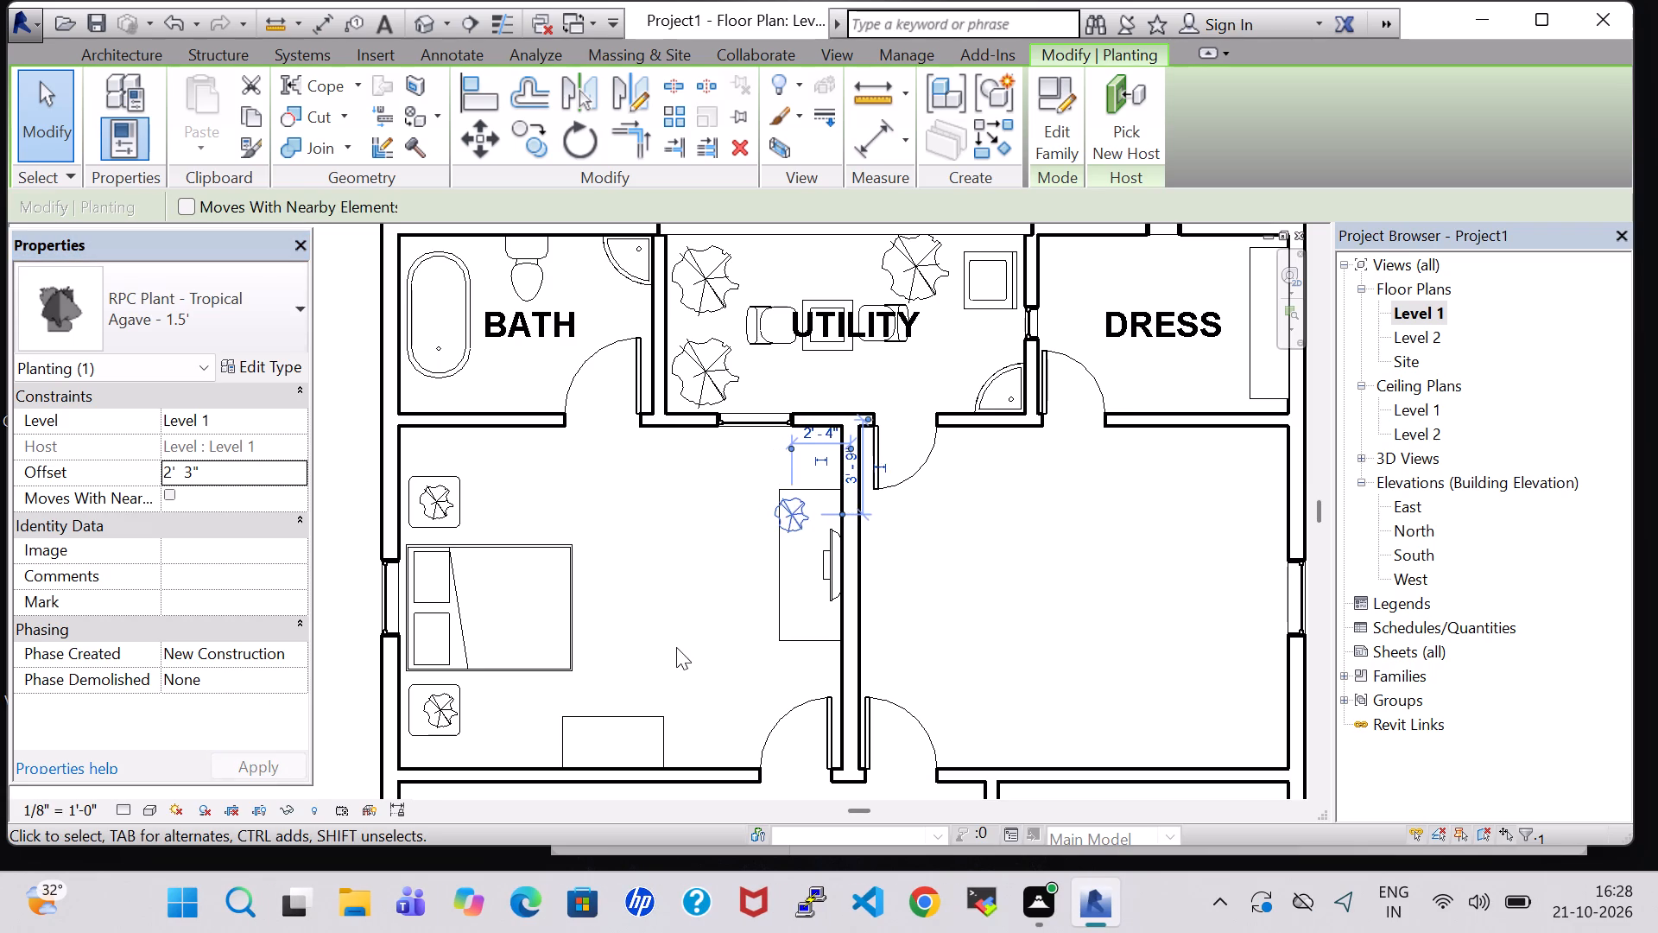
{"action": "key", "text": "Right"}
{"action": "key", "text": "Right"}
{"action": "left_click", "coordinate": [673, 561]}
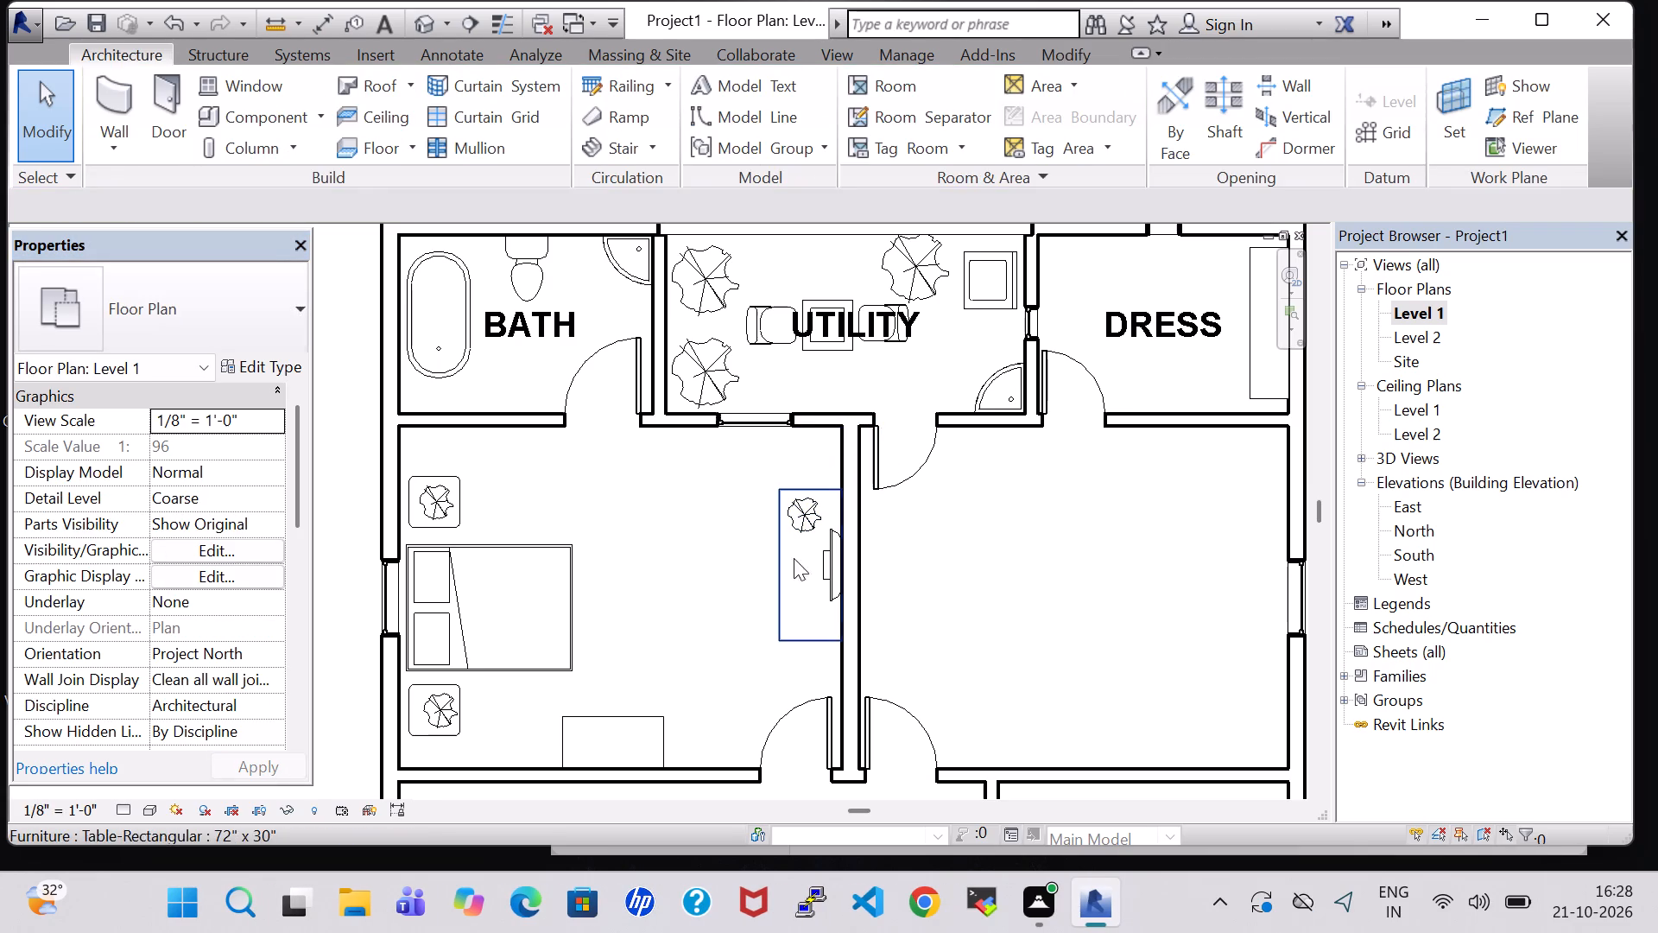
Create a similar Agave - 1.5' plant at the TV table's southwest corner.
{"action": "left_click", "coordinate": [810, 519]}
{"action": "right_click", "coordinate": [810, 519]}
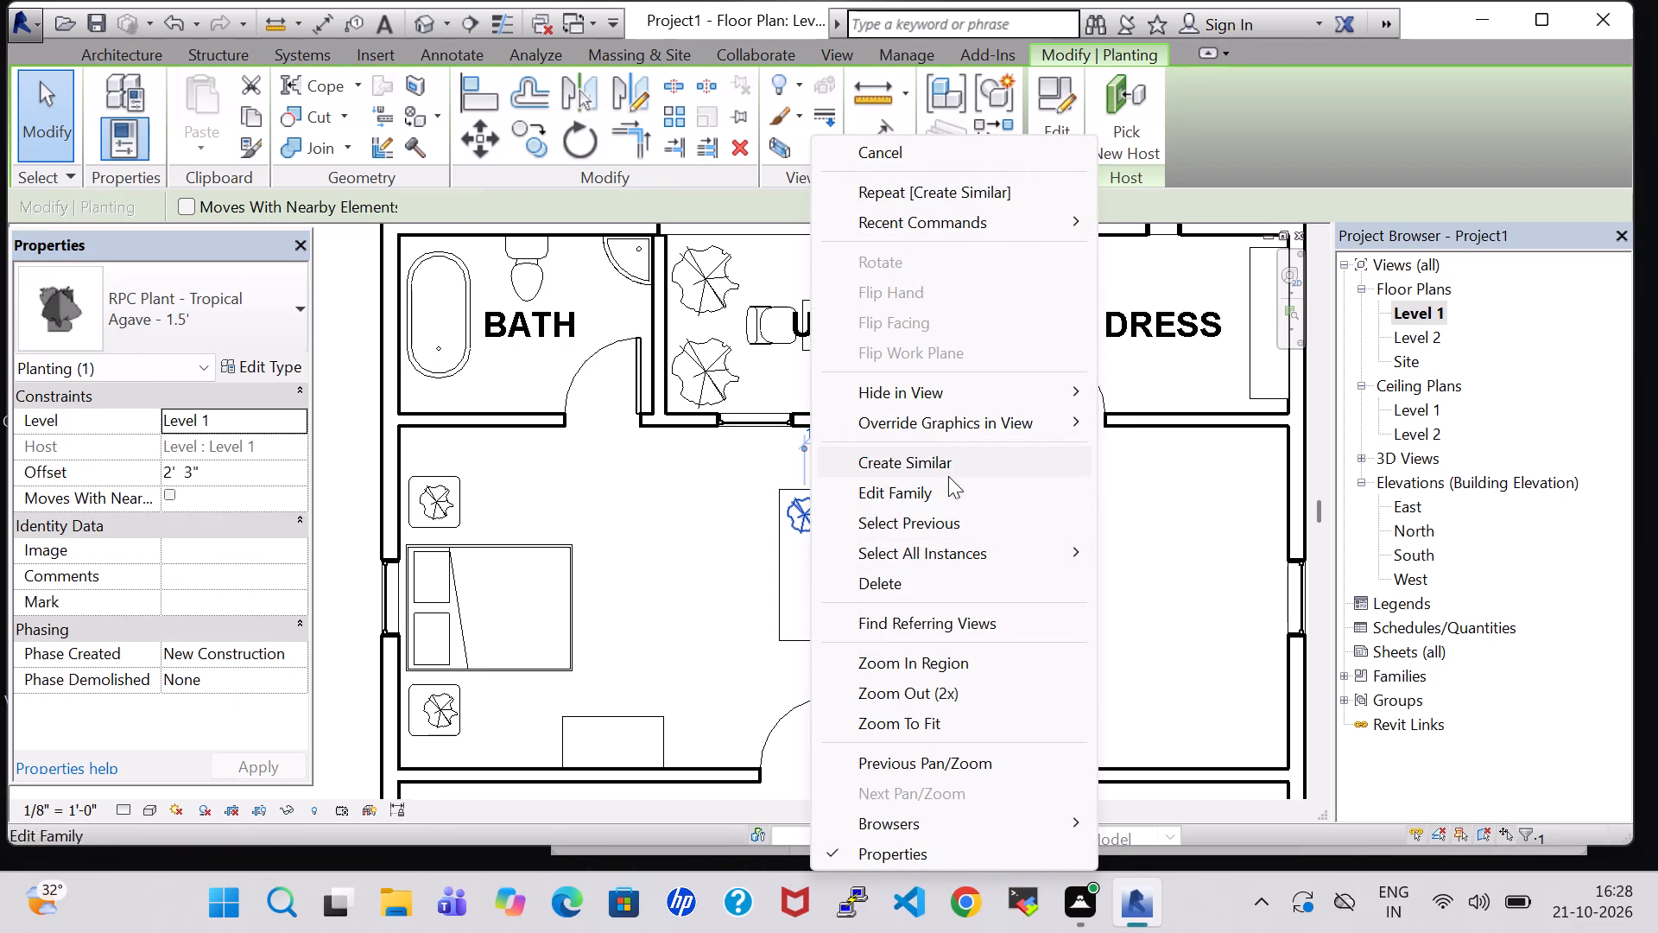
{"action": "left_click", "coordinate": [952, 467]}
{"action": "left_click", "coordinate": [771, 617]}
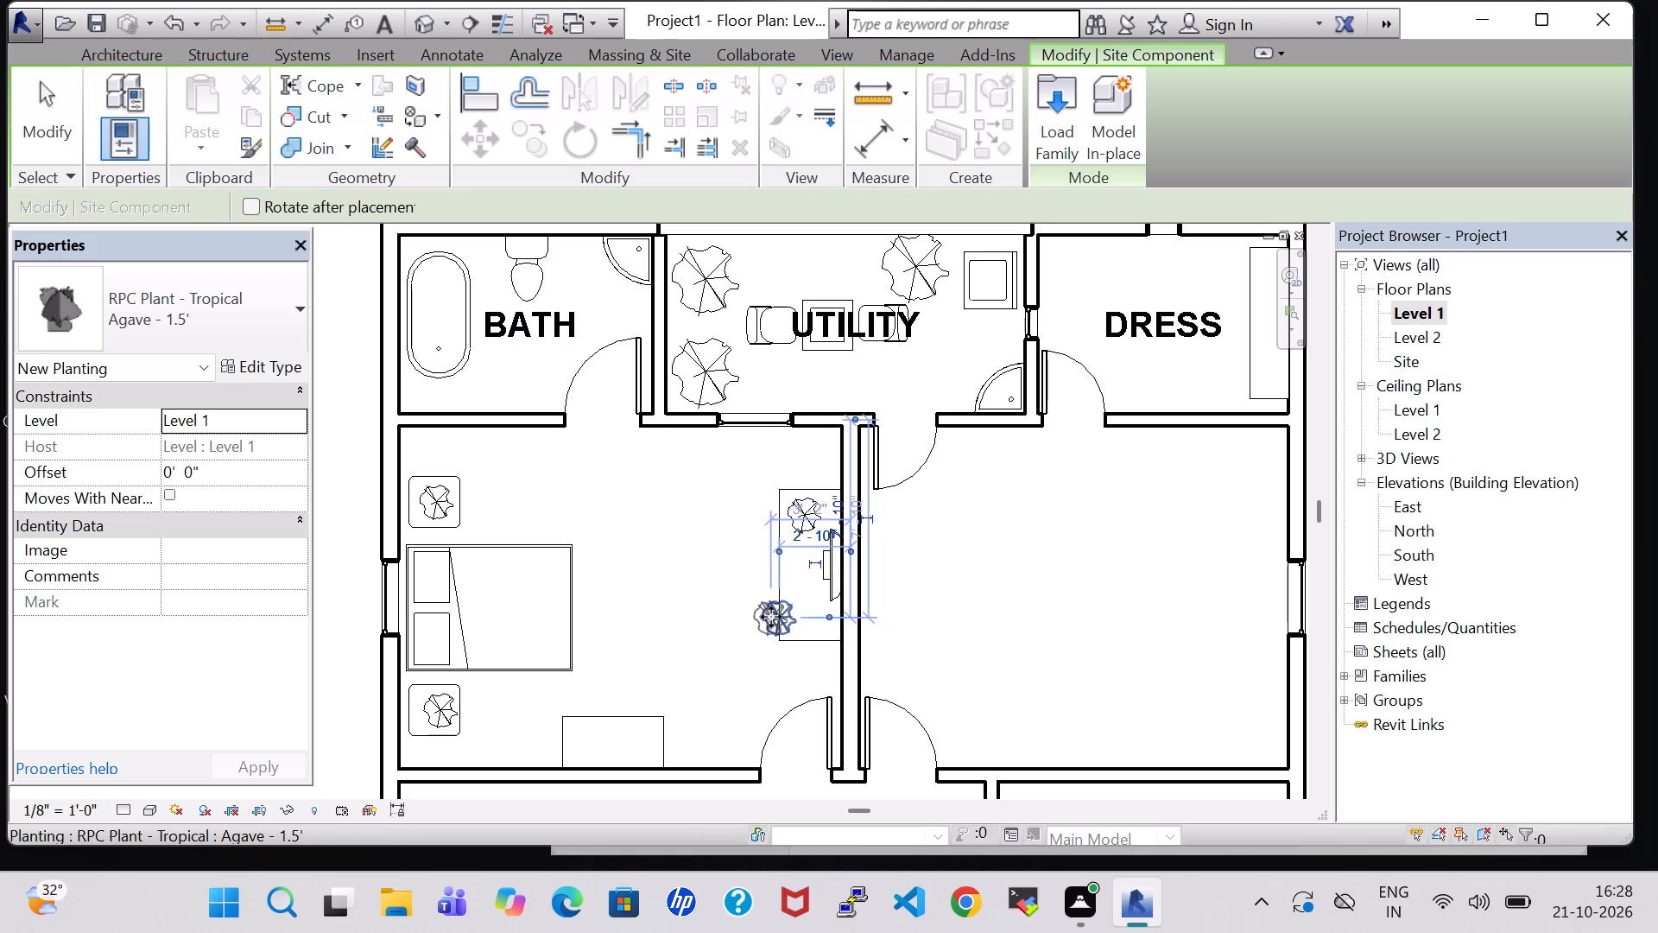
{"action": "key", "text": "Escape"}
{"action": "key", "text": "Escape"}
Set the offset of the plant at the TV table's south end to 2' 3".
{"action": "left_click", "coordinate": [762, 612]}
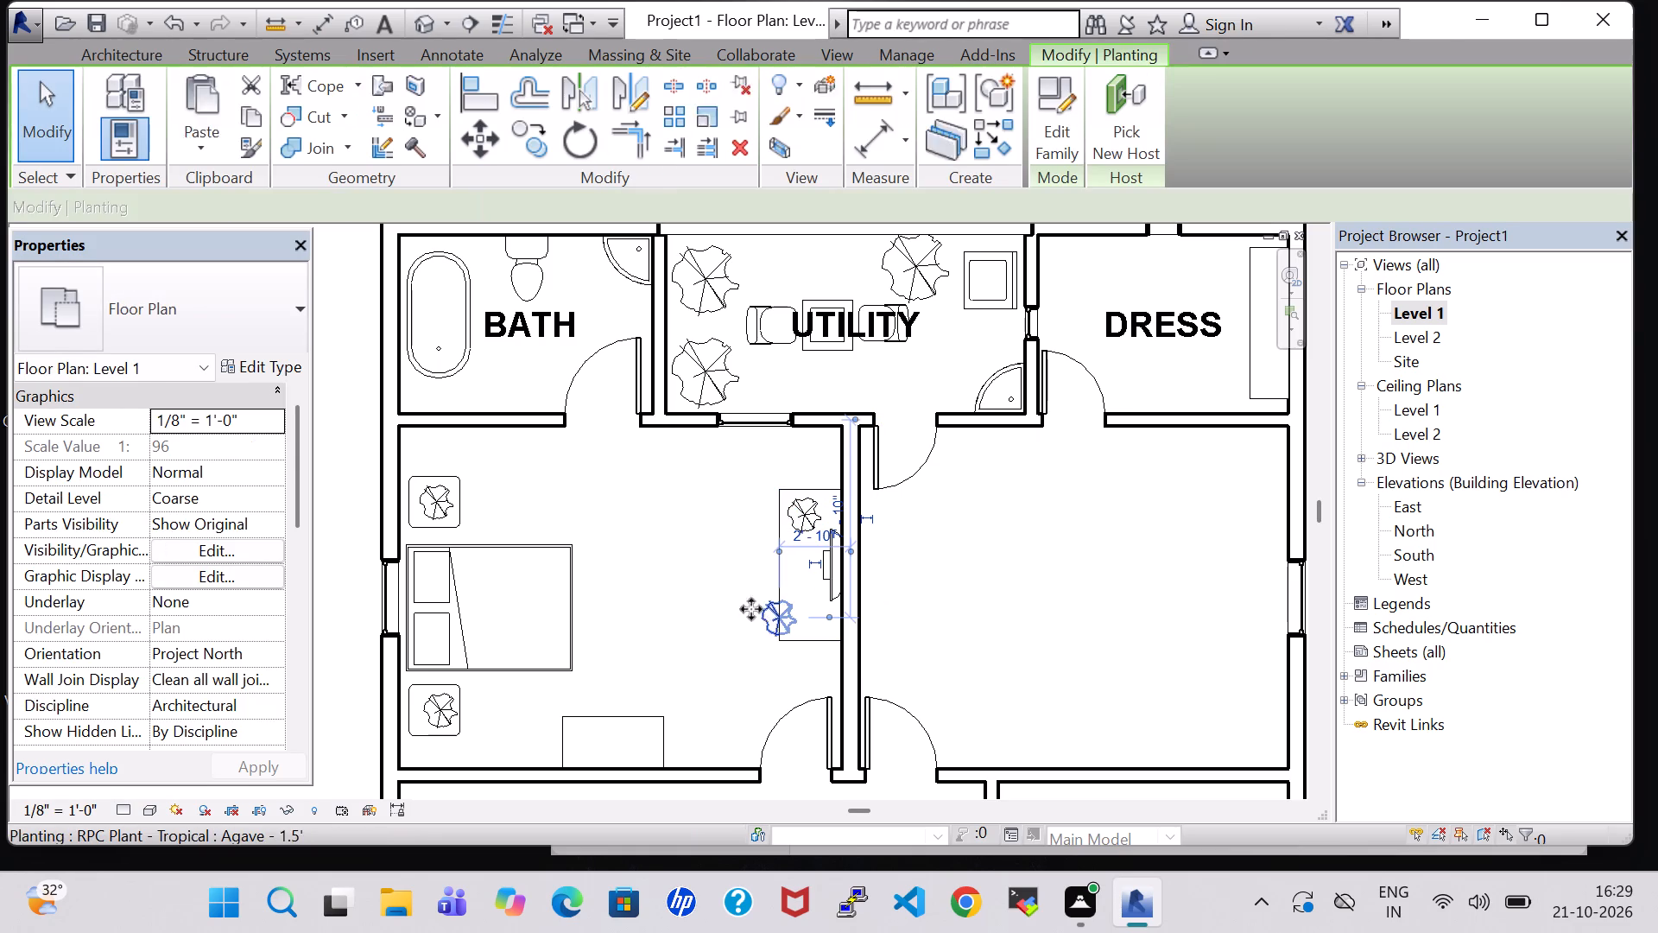
{"action": "left_click", "coordinate": [174, 479]}
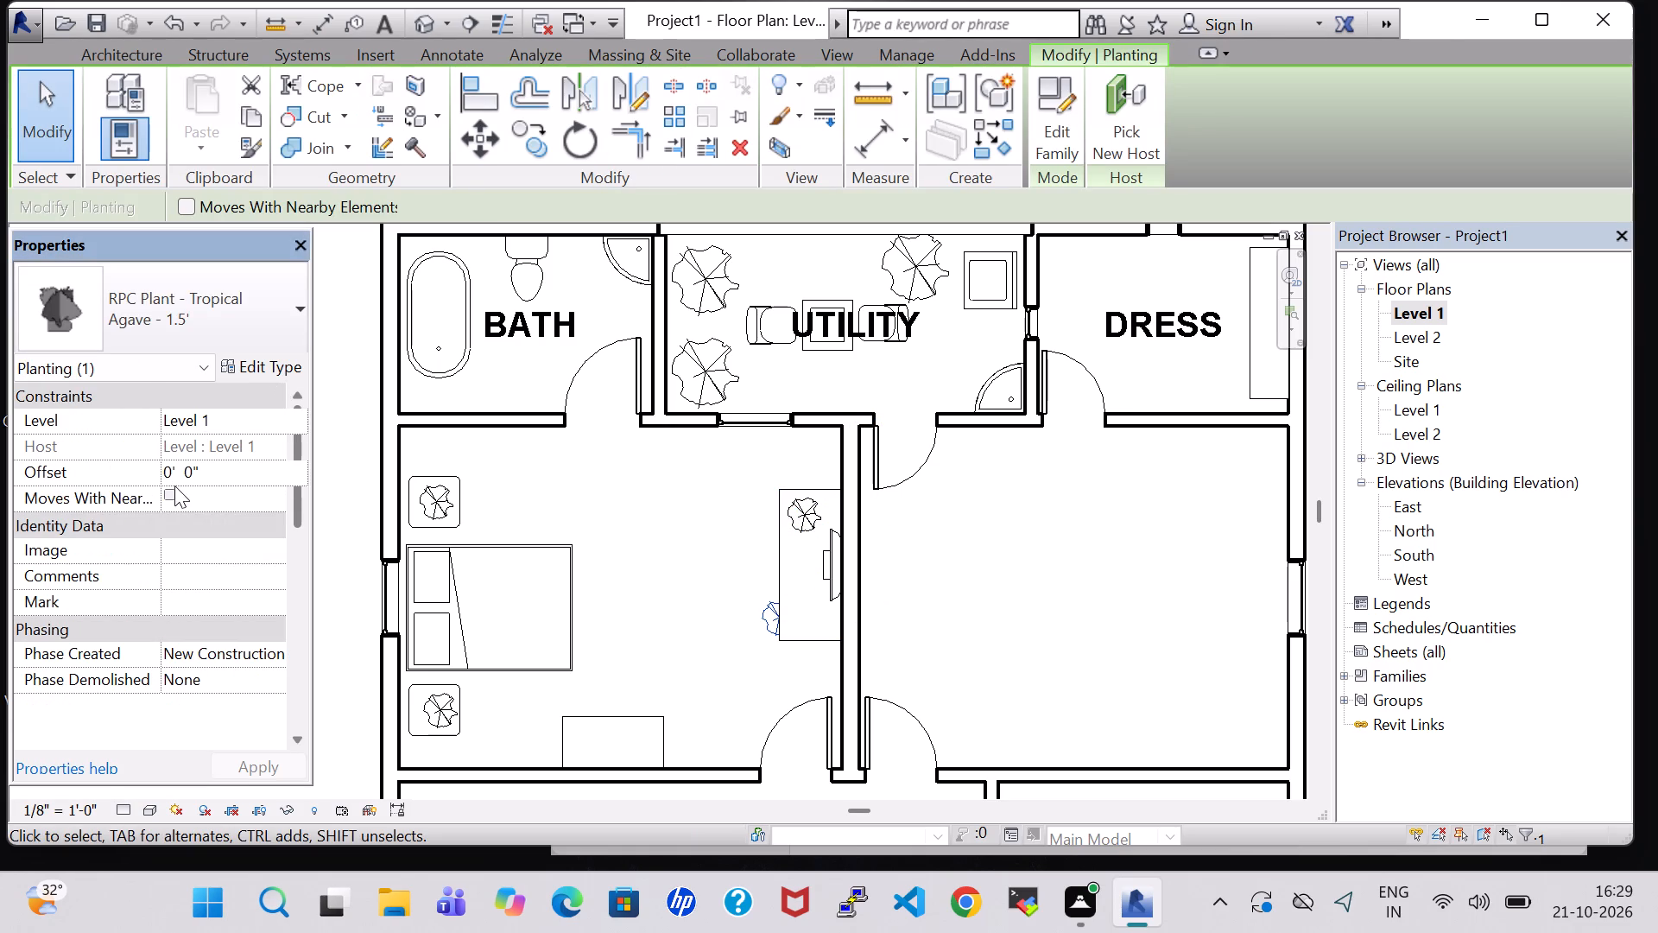
{"action": "key", "text": "BackSpace"}
{"action": "key", "text": "2"}
{"action": "left_click", "coordinate": [189, 482]}
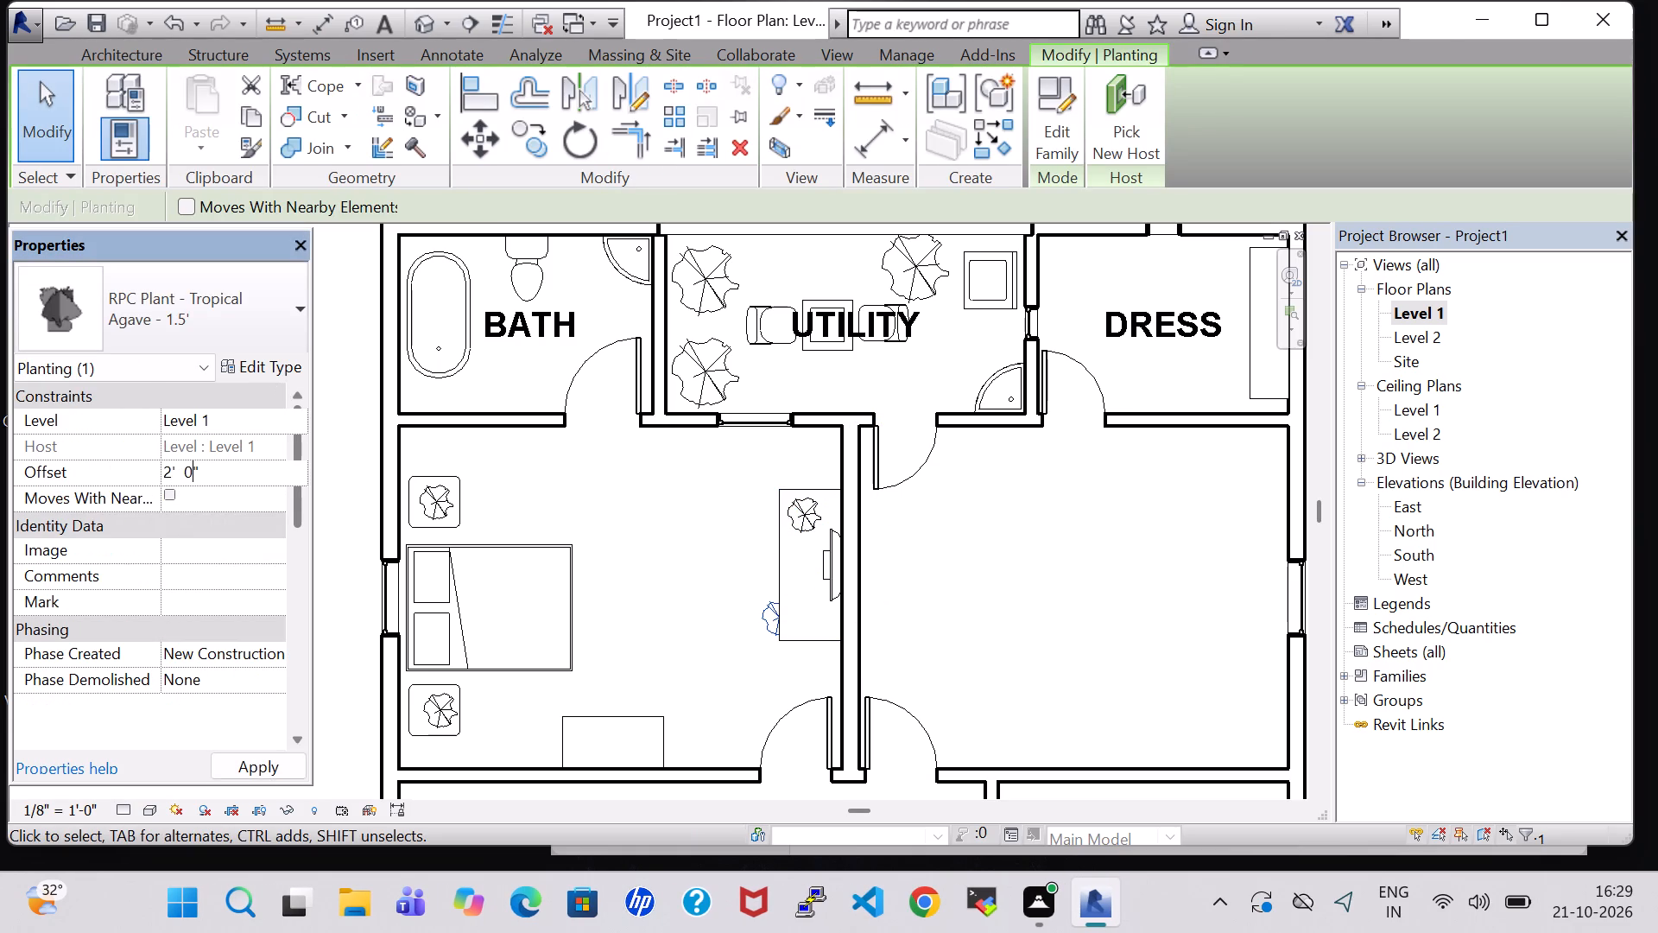
{"action": "key", "text": "BackSpace"}
{"action": "key", "text": "3"}
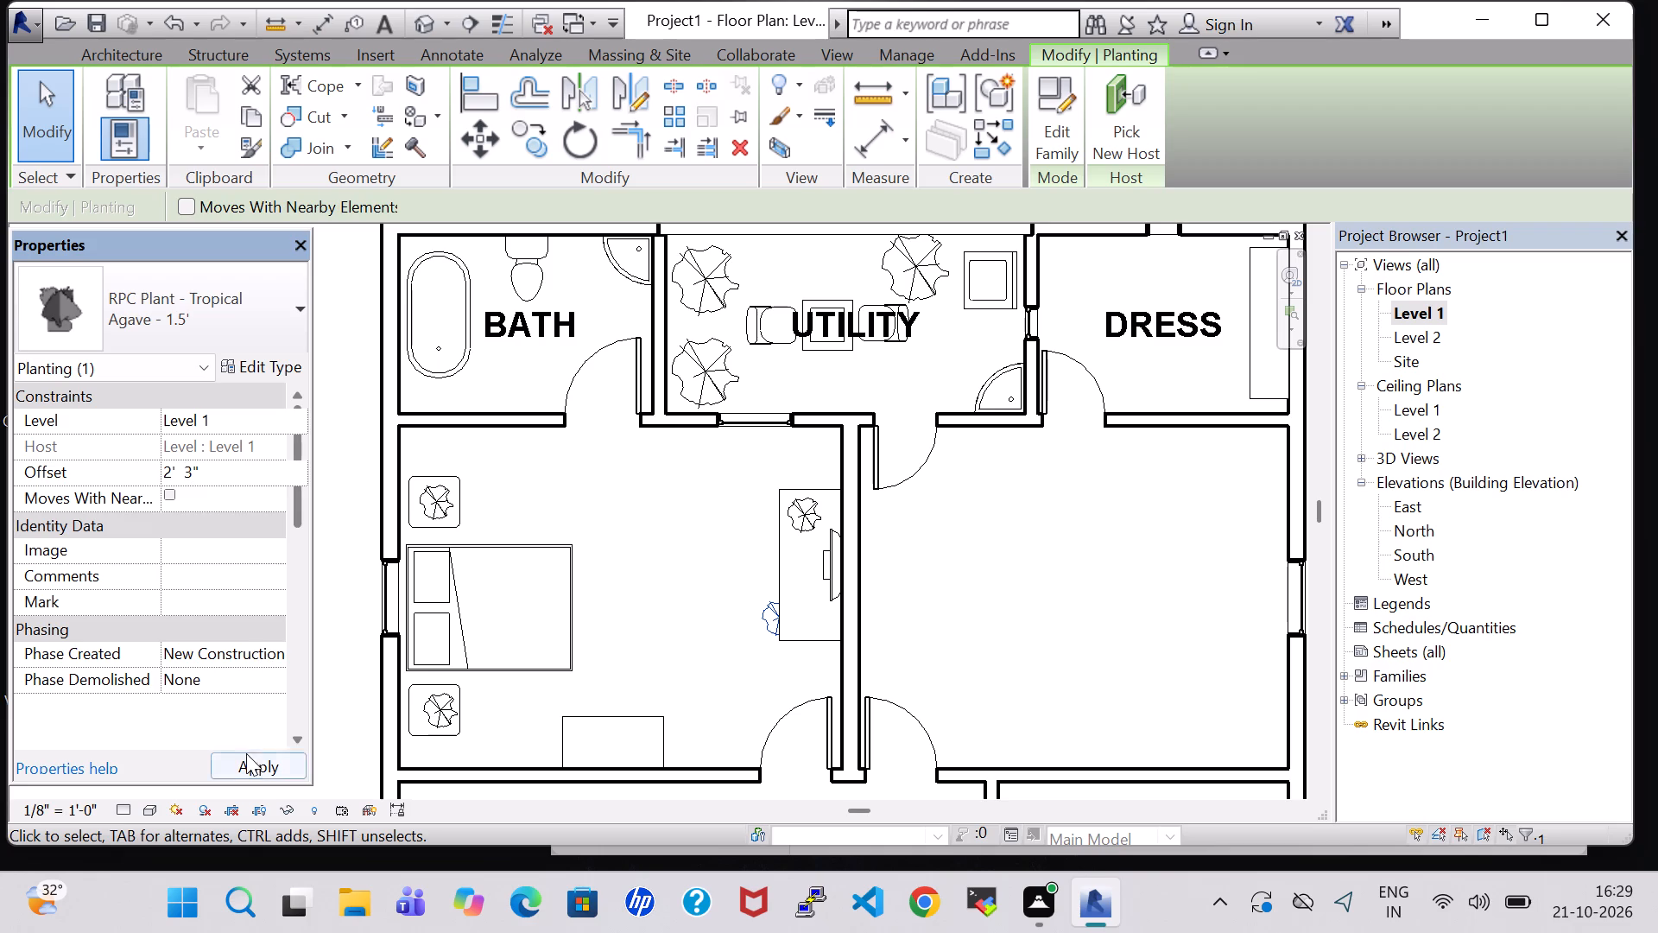
{"action": "left_click", "coordinate": [247, 775]}
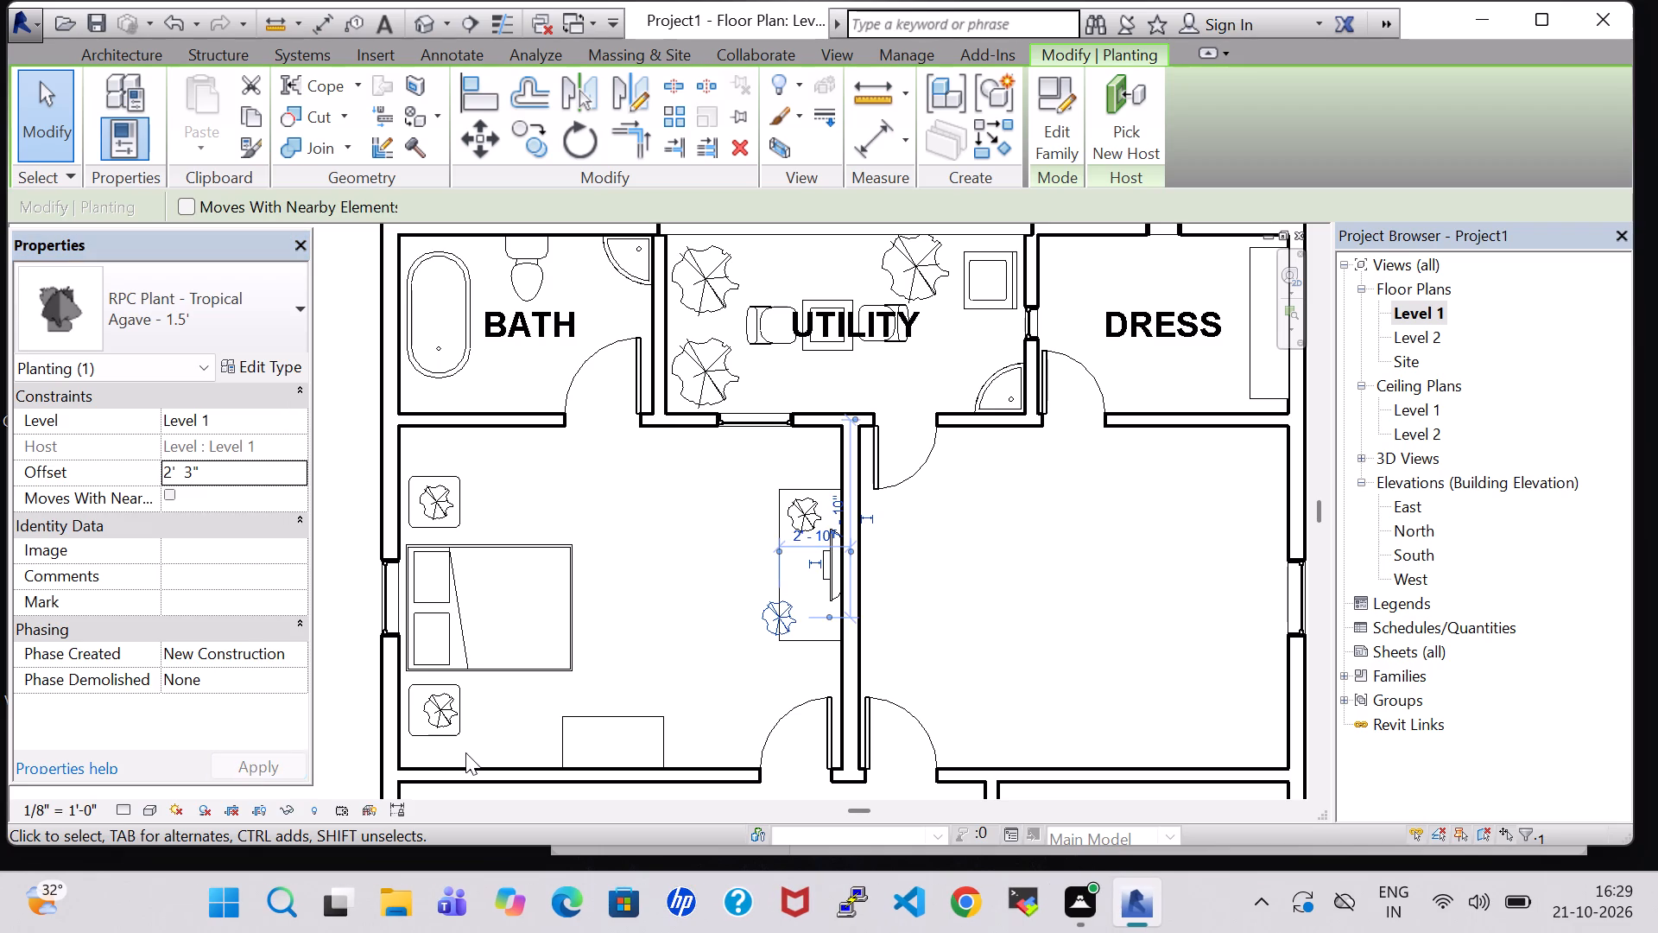
Nudge the south plant east onto the TV table, in line with the north plant.
{"action": "key", "text": "Right"}
{"action": "key", "text": "Right"}
{"action": "key", "text": "Right"}
{"action": "key", "text": "Right"}
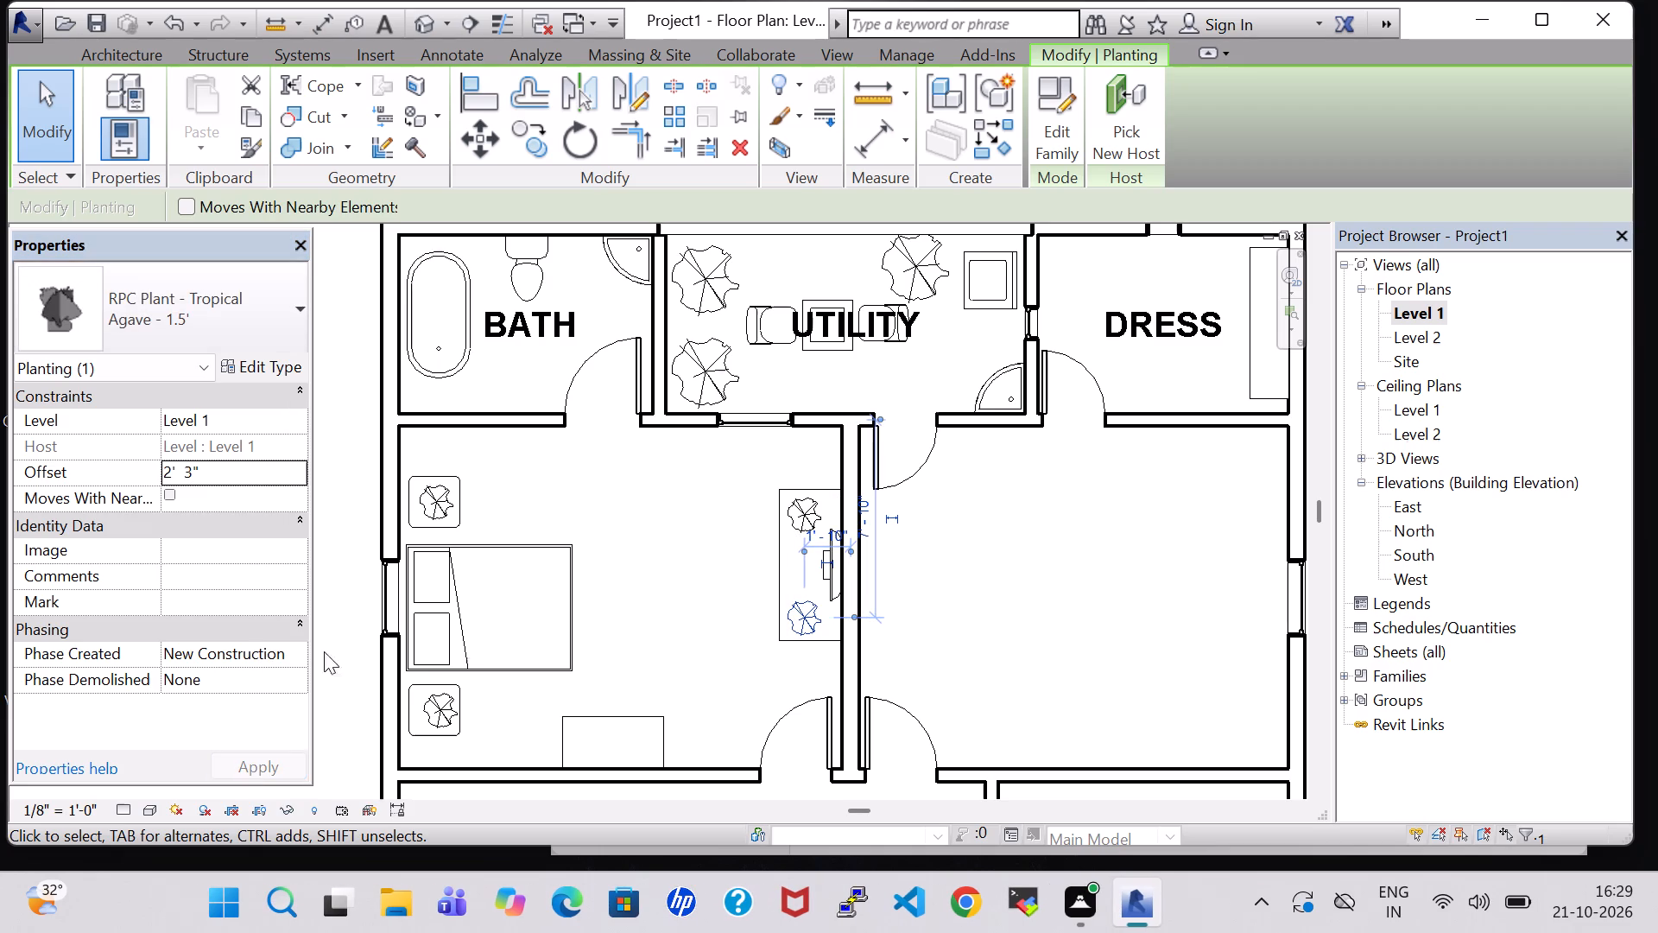
{"action": "left_click", "coordinate": [634, 536]}
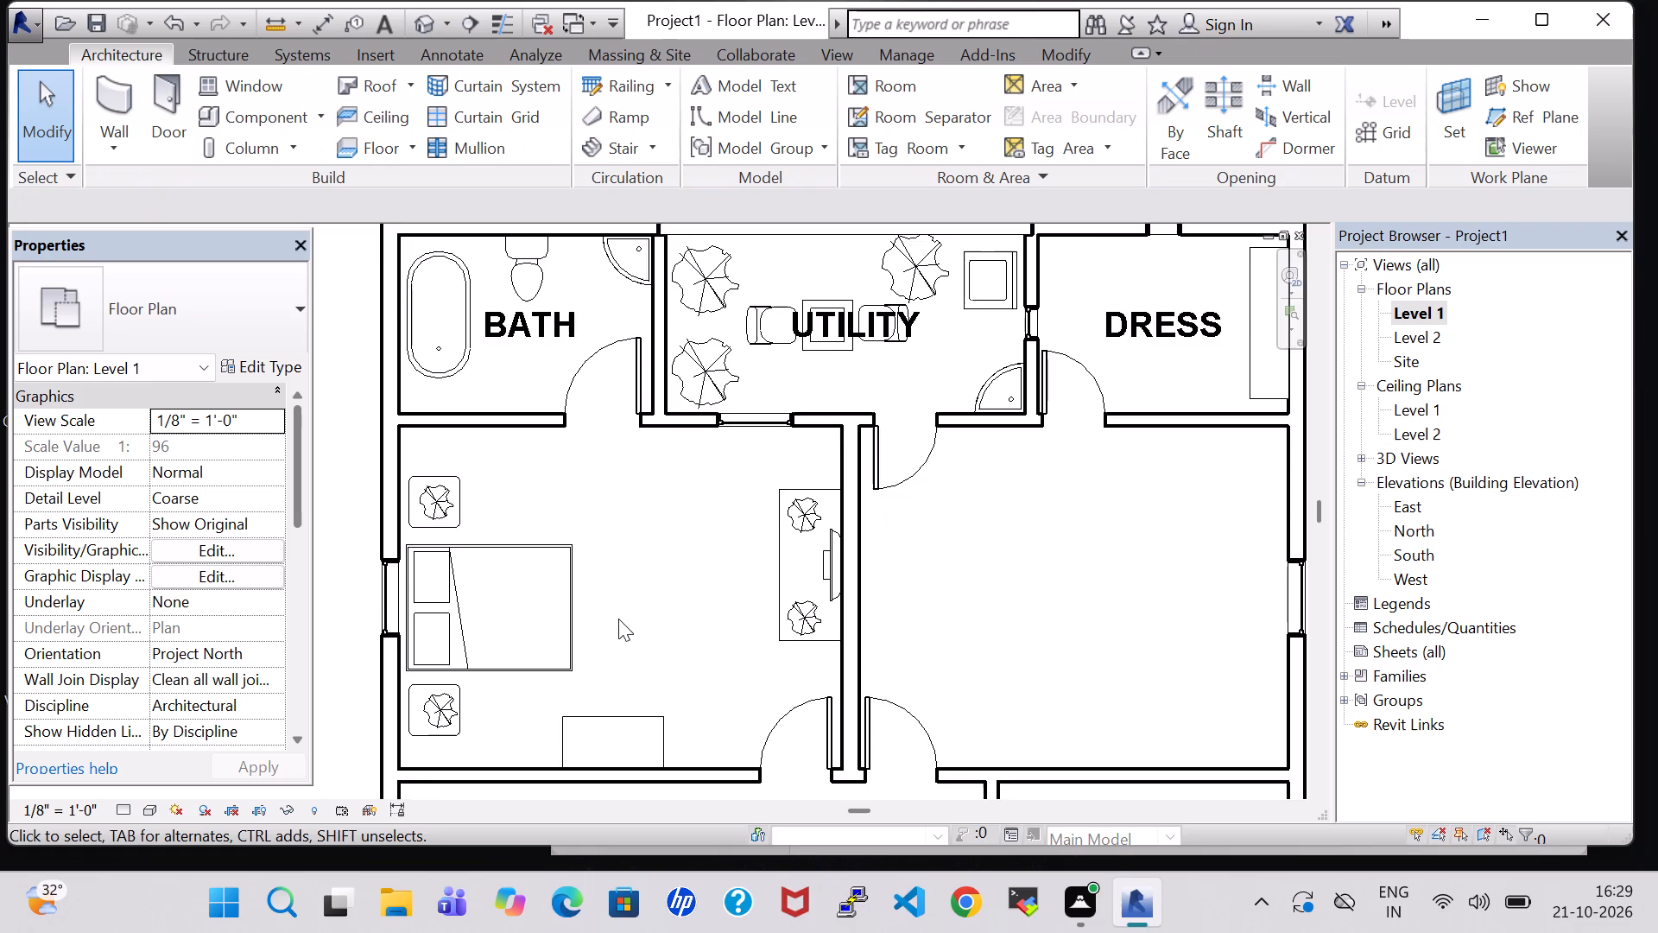
Nudge the end table south of the bed slightly west toward the outer wall.
{"action": "scroll", "coordinate": [618, 620], "scroll_direction": "down", "scroll_amount": 2}
{"action": "scroll", "coordinate": [555, 637], "scroll_direction": "up", "scroll_amount": 2}
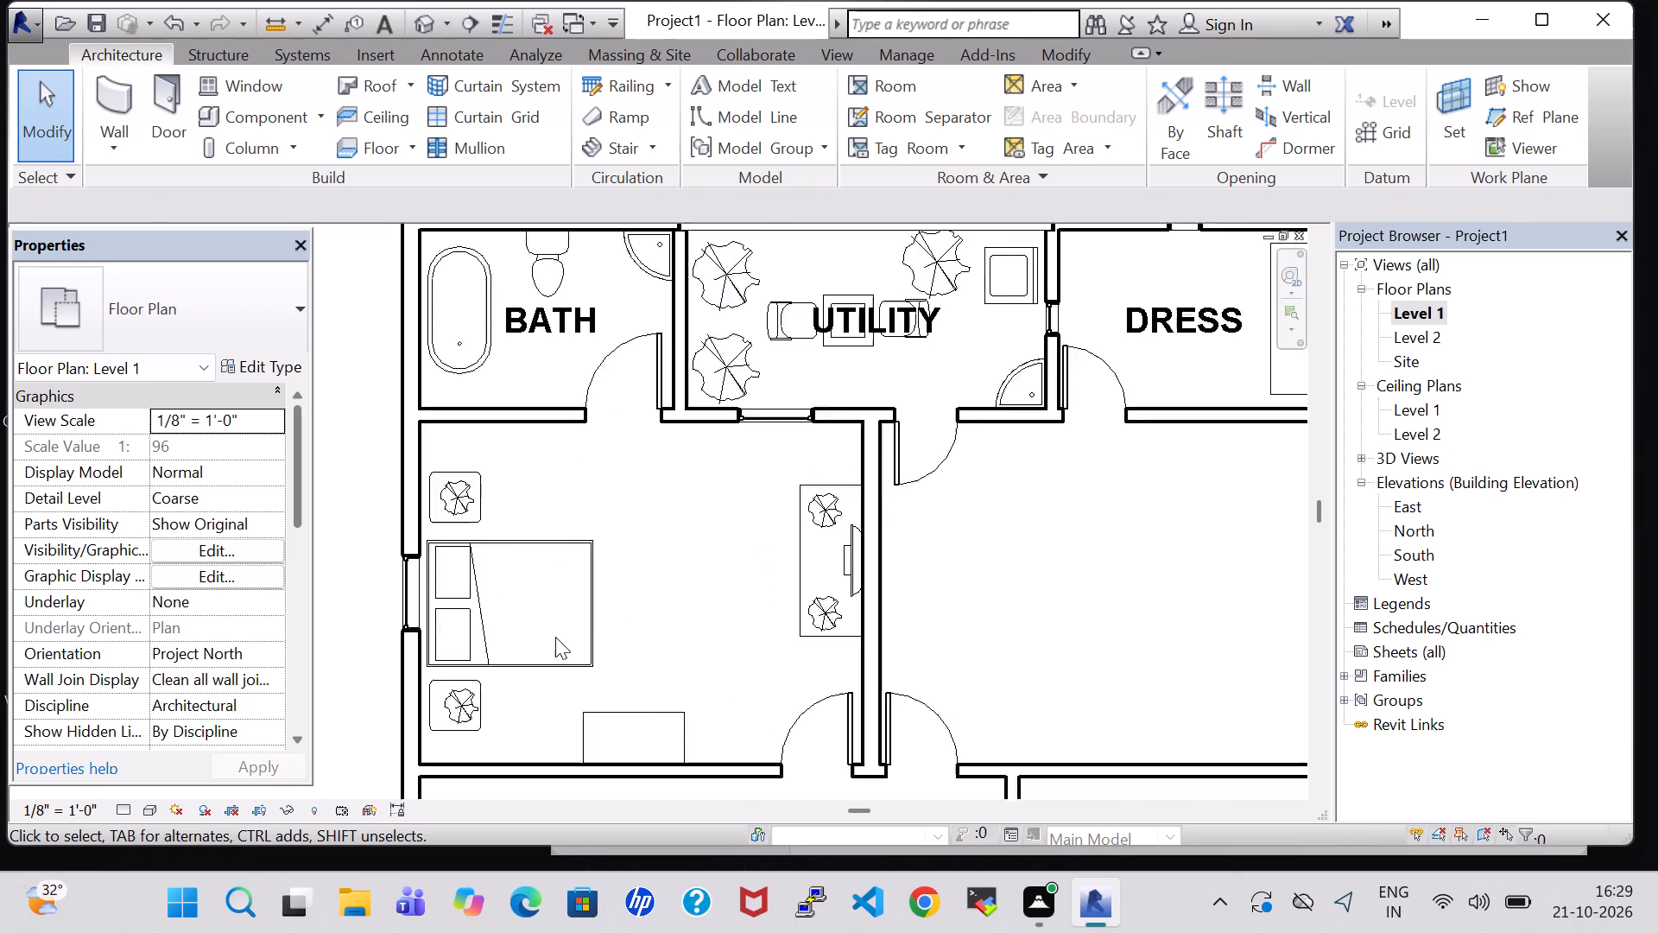
{"action": "scroll", "coordinate": [555, 637], "scroll_direction": "up", "scroll_amount": 4}
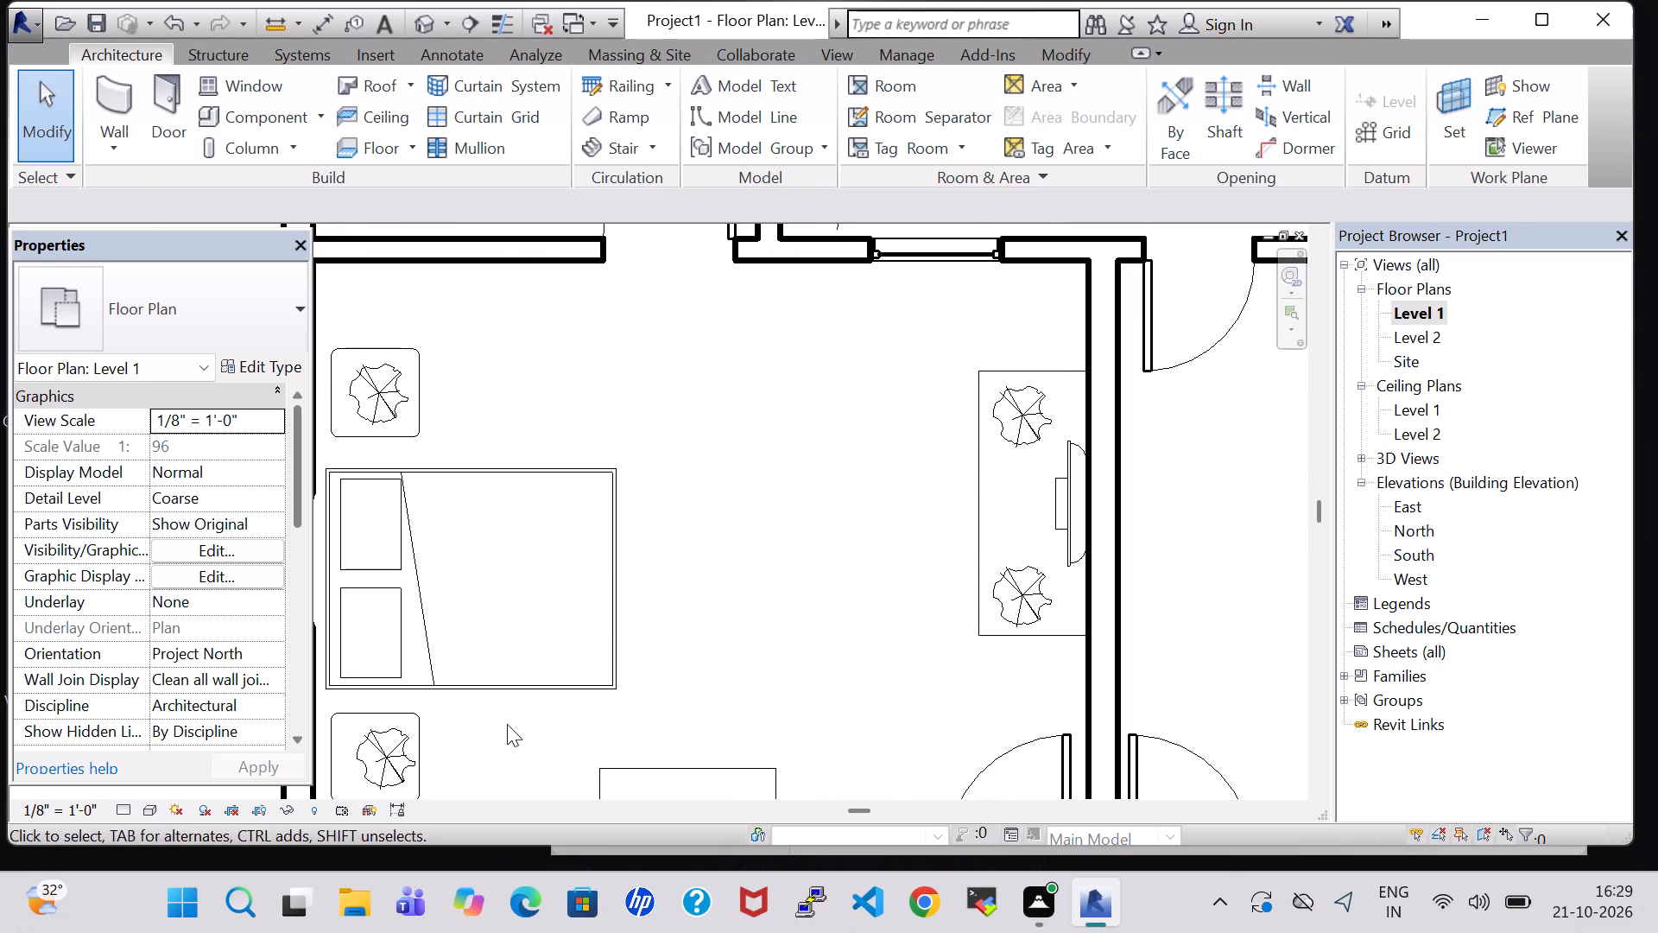
{"action": "middle_click_drag", "start_coordinate": [705, 624], "coordinate": [851, 472]}
{"action": "middle_click_drag", "start_coordinate": [864, 464], "coordinate": [922, 416]}
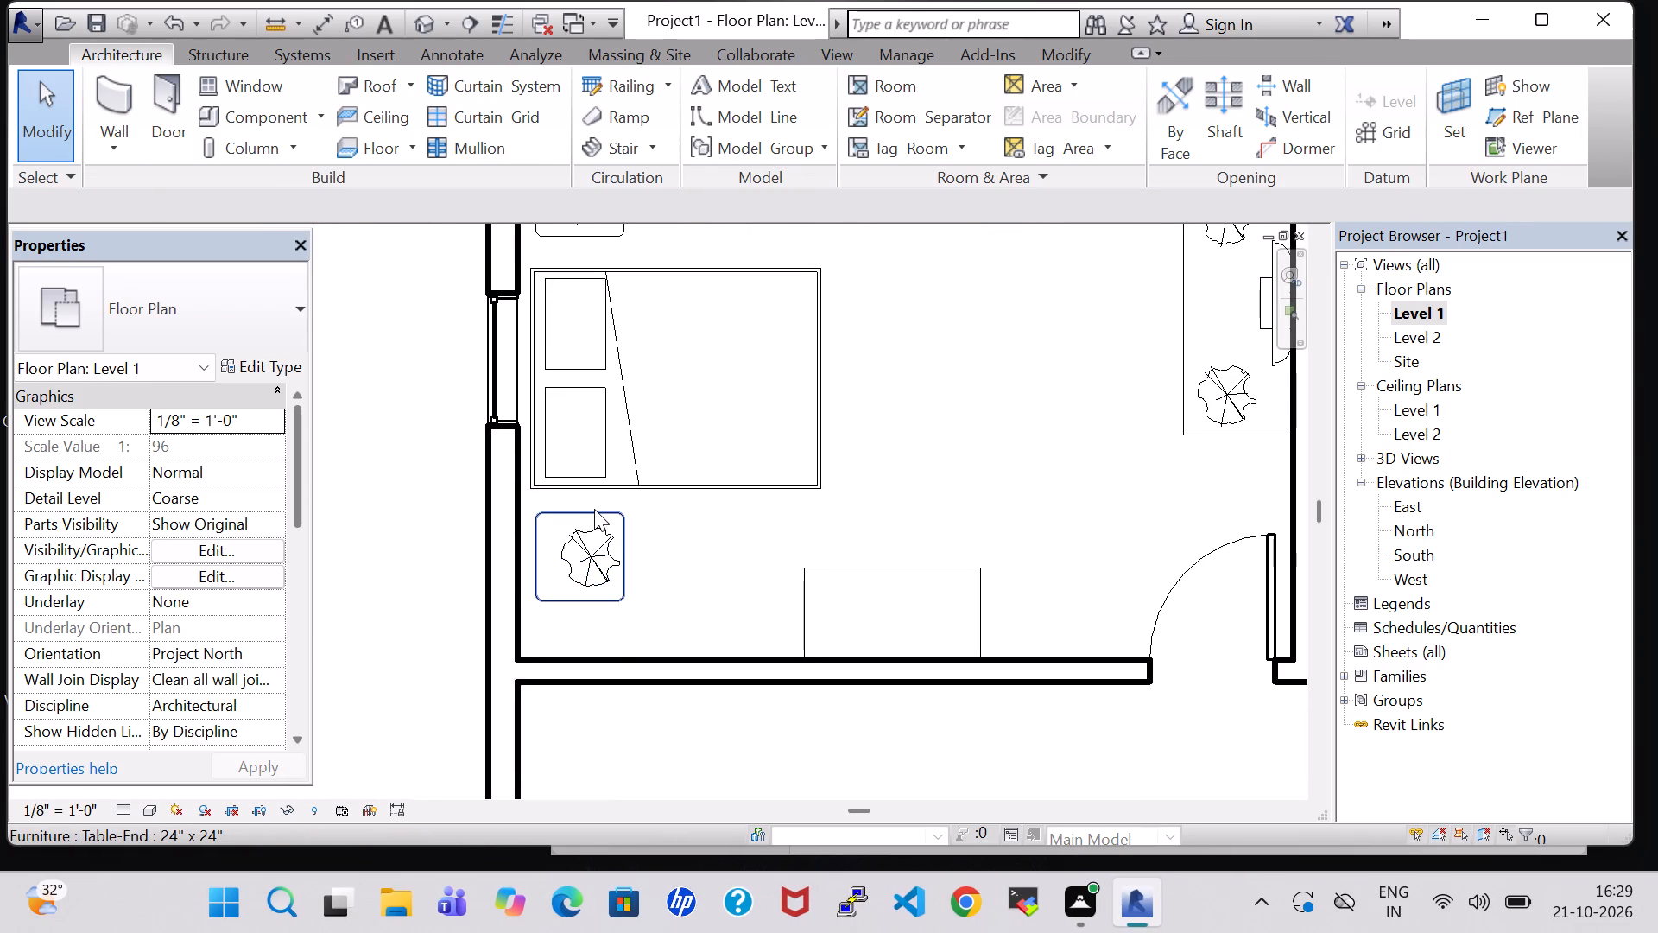
{"action": "left_click", "coordinate": [597, 508]}
{"action": "key", "text": "Left"}
{"action": "key", "text": "Left"}
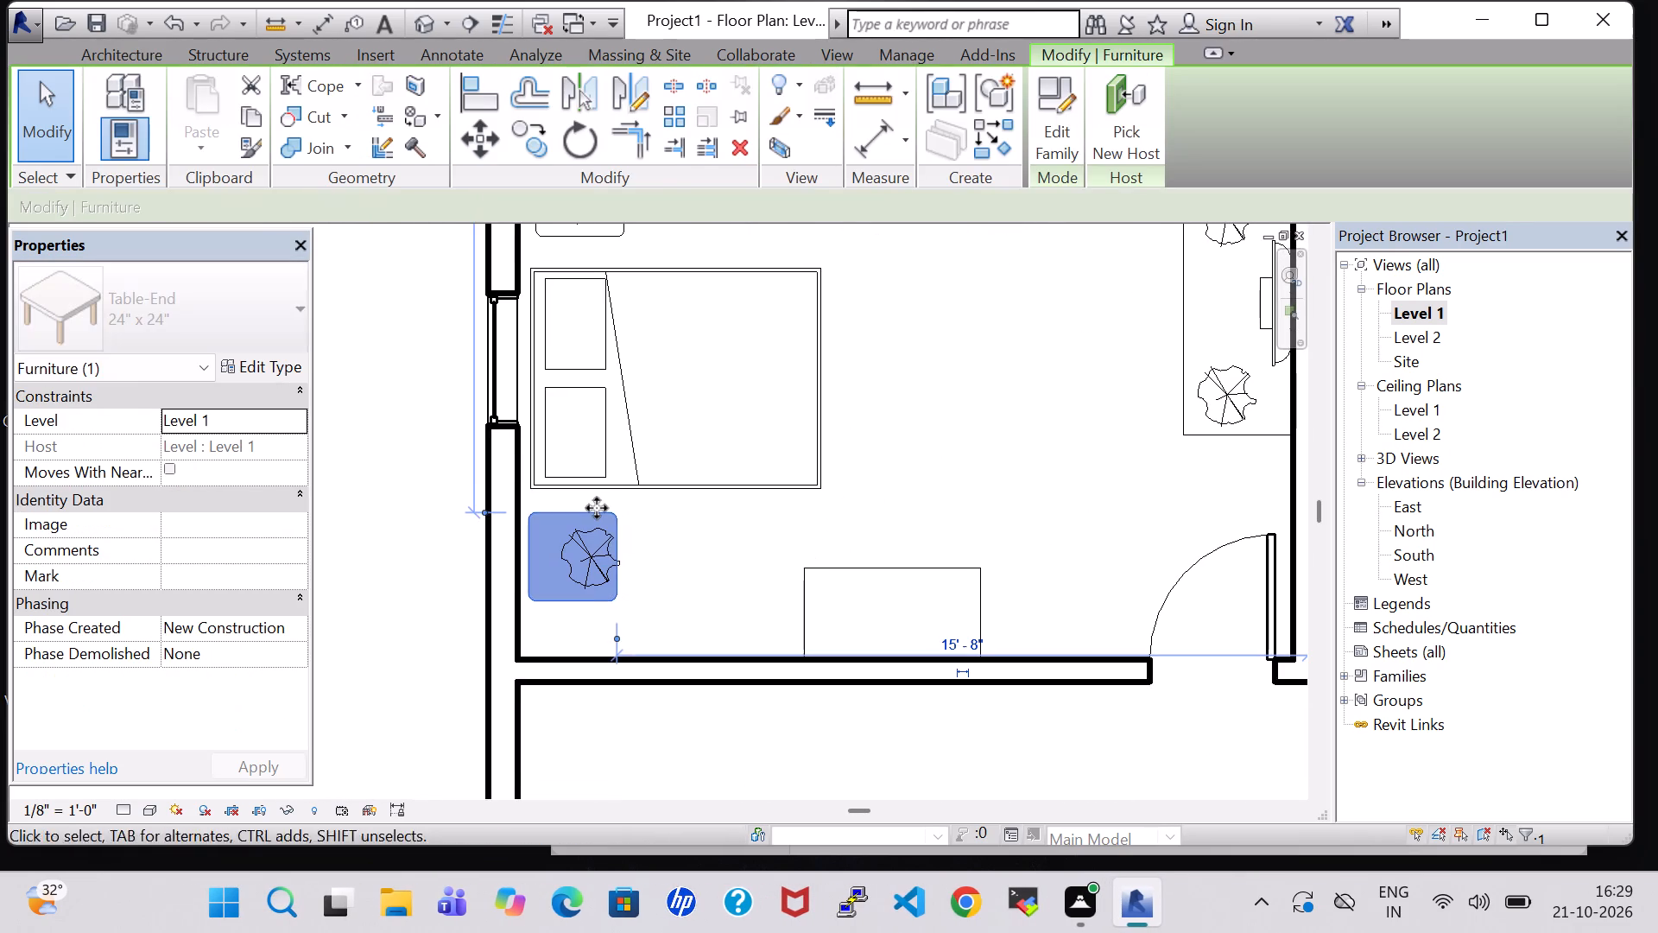
{"action": "key", "text": "Left"}
{"action": "left_click", "coordinate": [593, 552]}
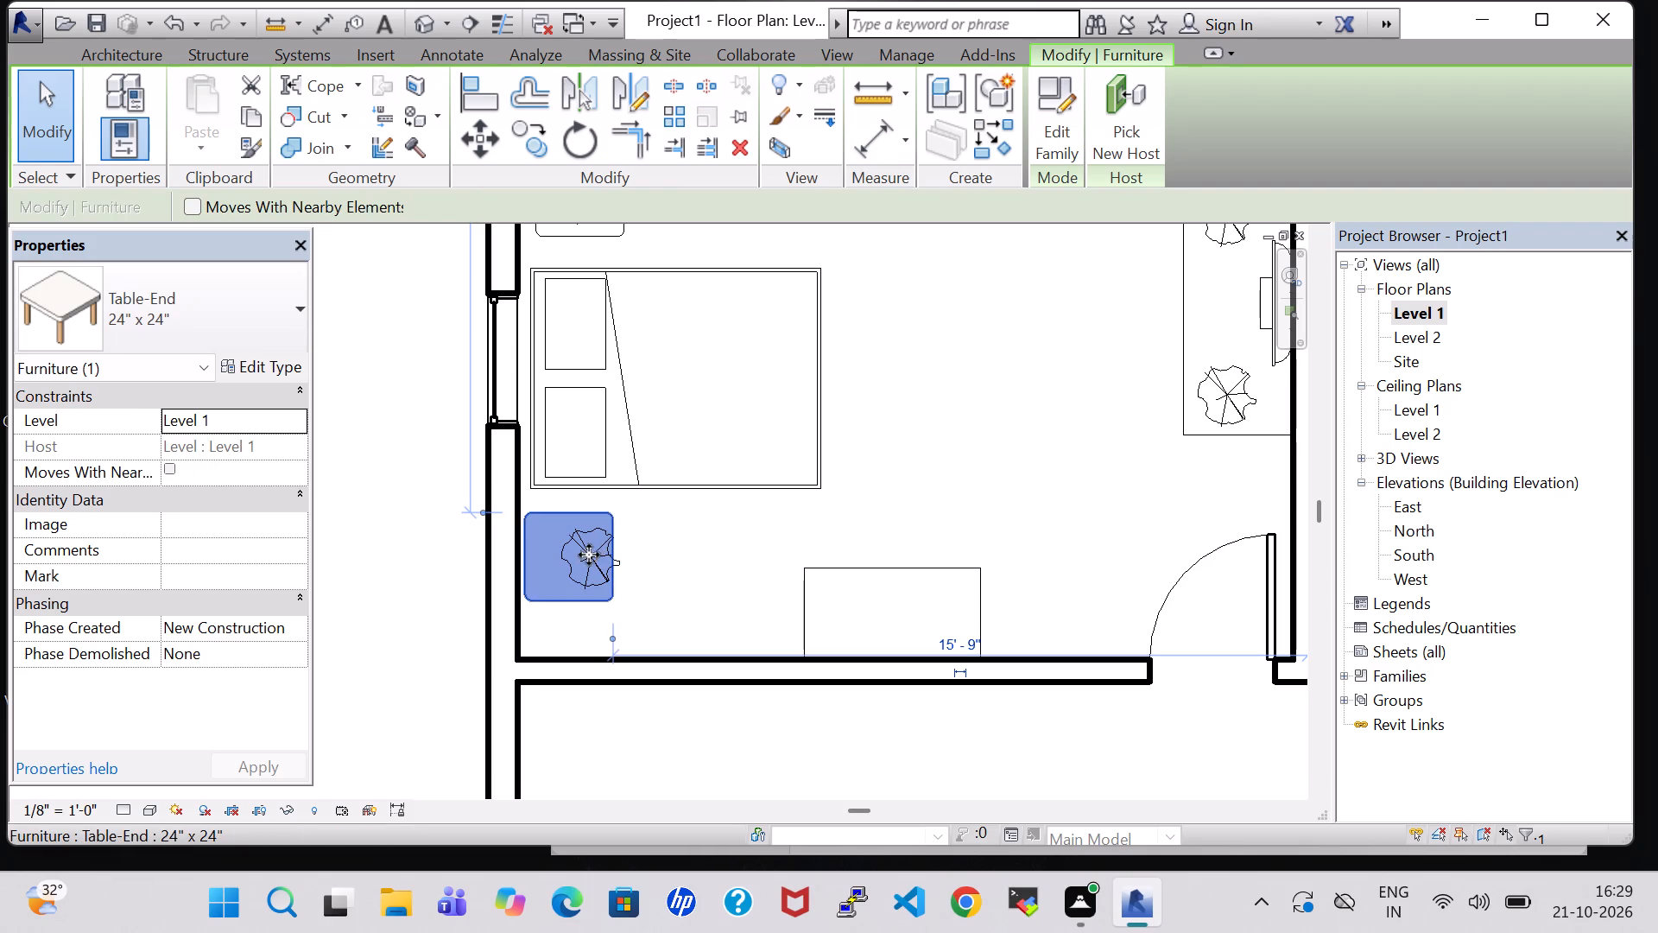
{"action": "left_click", "coordinate": [660, 578]}
Nudge the Agave plant west so it sits centred on the end table south of the bed.
{"action": "left_click", "coordinate": [593, 580]}
{"action": "key", "text": "Left"}
{"action": "key", "text": "Left"}
{"action": "key", "text": "Left"}
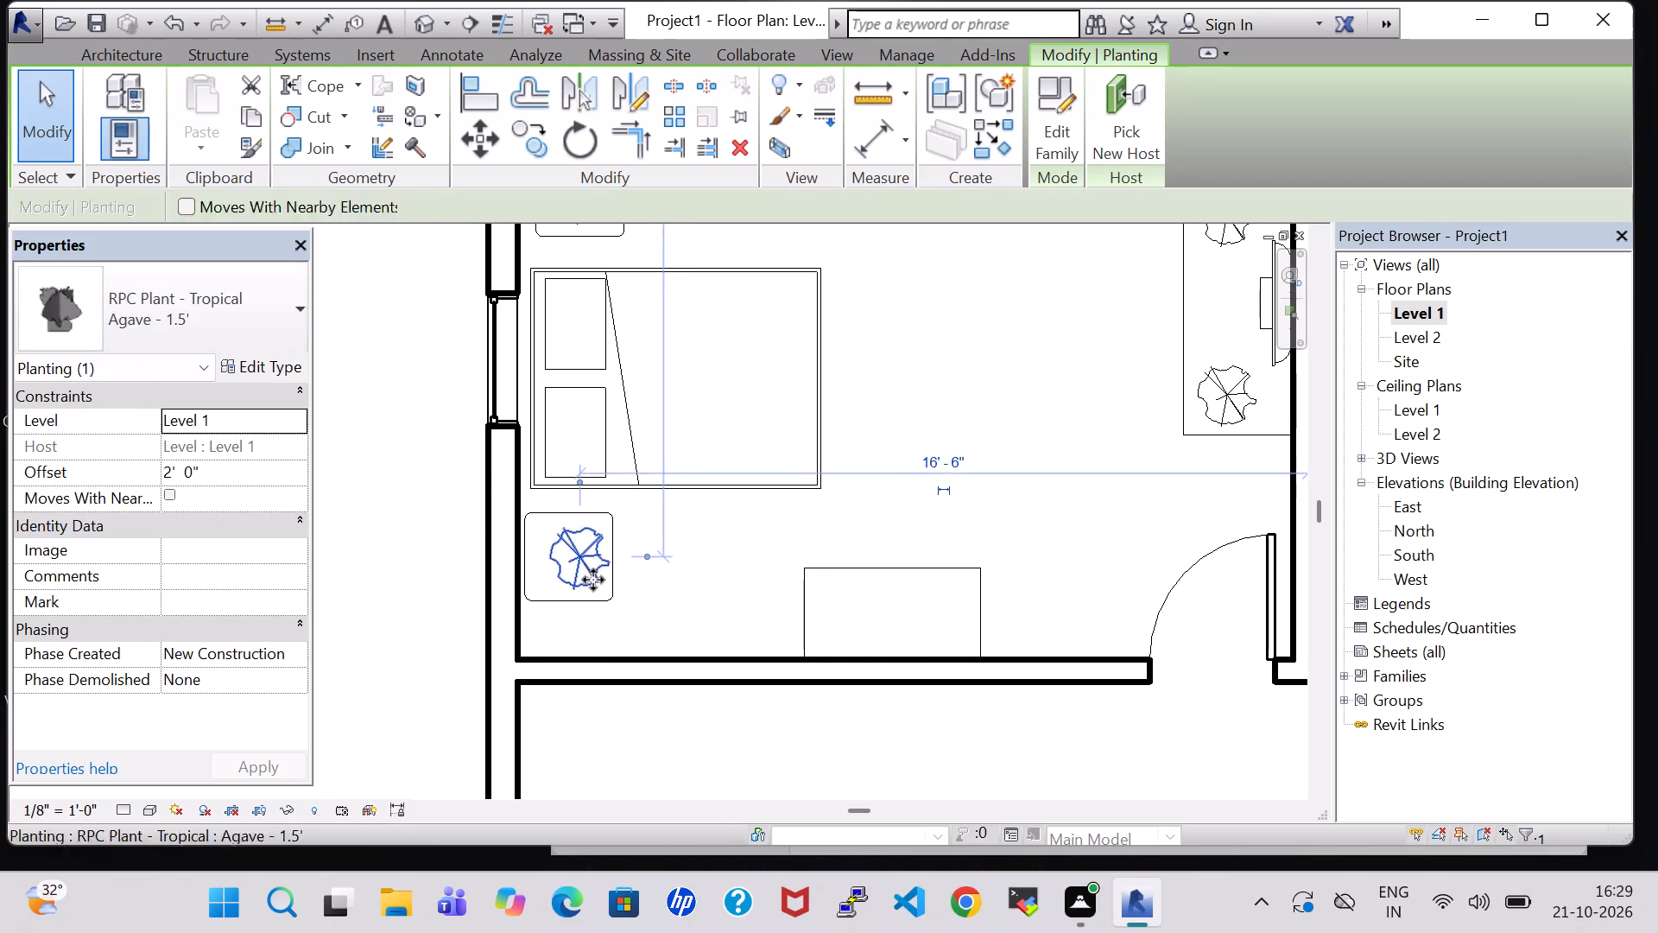
{"action": "key", "text": "Left"}
{"action": "key", "text": "Left"}
{"action": "key", "text": "Left"}
{"action": "left_click", "coordinate": [697, 555]}
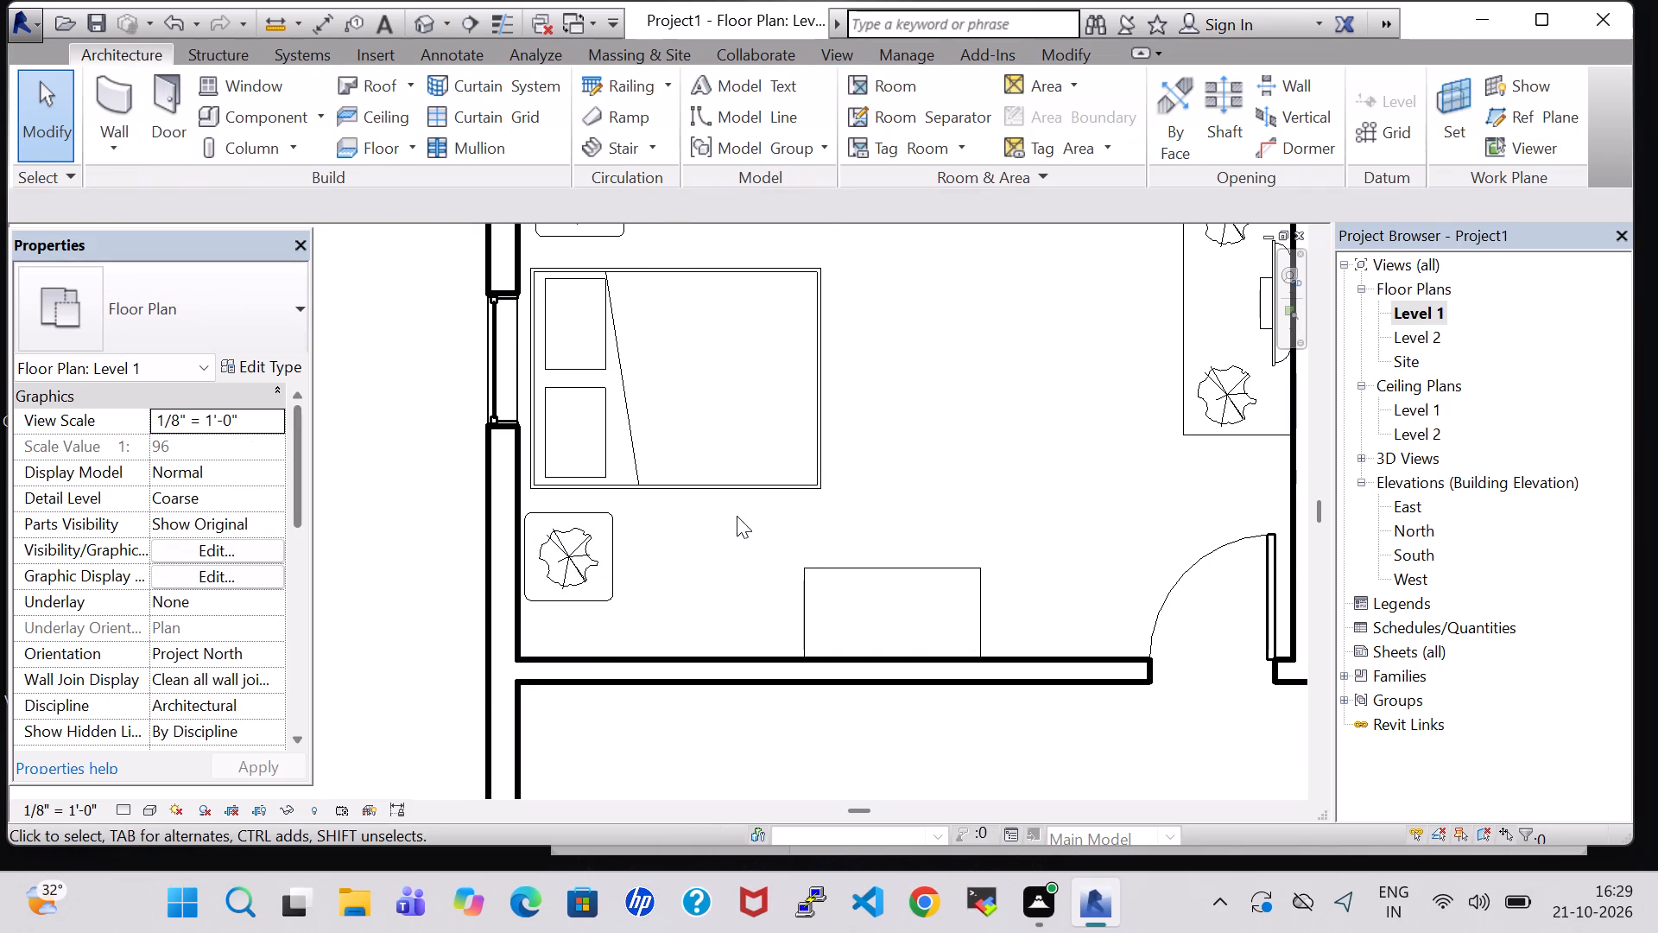
Nudge the end table north of the bed slightly west toward the outer wall.
{"action": "scroll", "coordinate": [738, 502], "scroll_direction": "up", "scroll_amount": 1}
{"action": "scroll", "coordinate": [728, 552], "scroll_direction": "down", "scroll_amount": 3}
{"action": "middle_click_drag", "start_coordinate": [883, 439], "coordinate": [932, 560]}
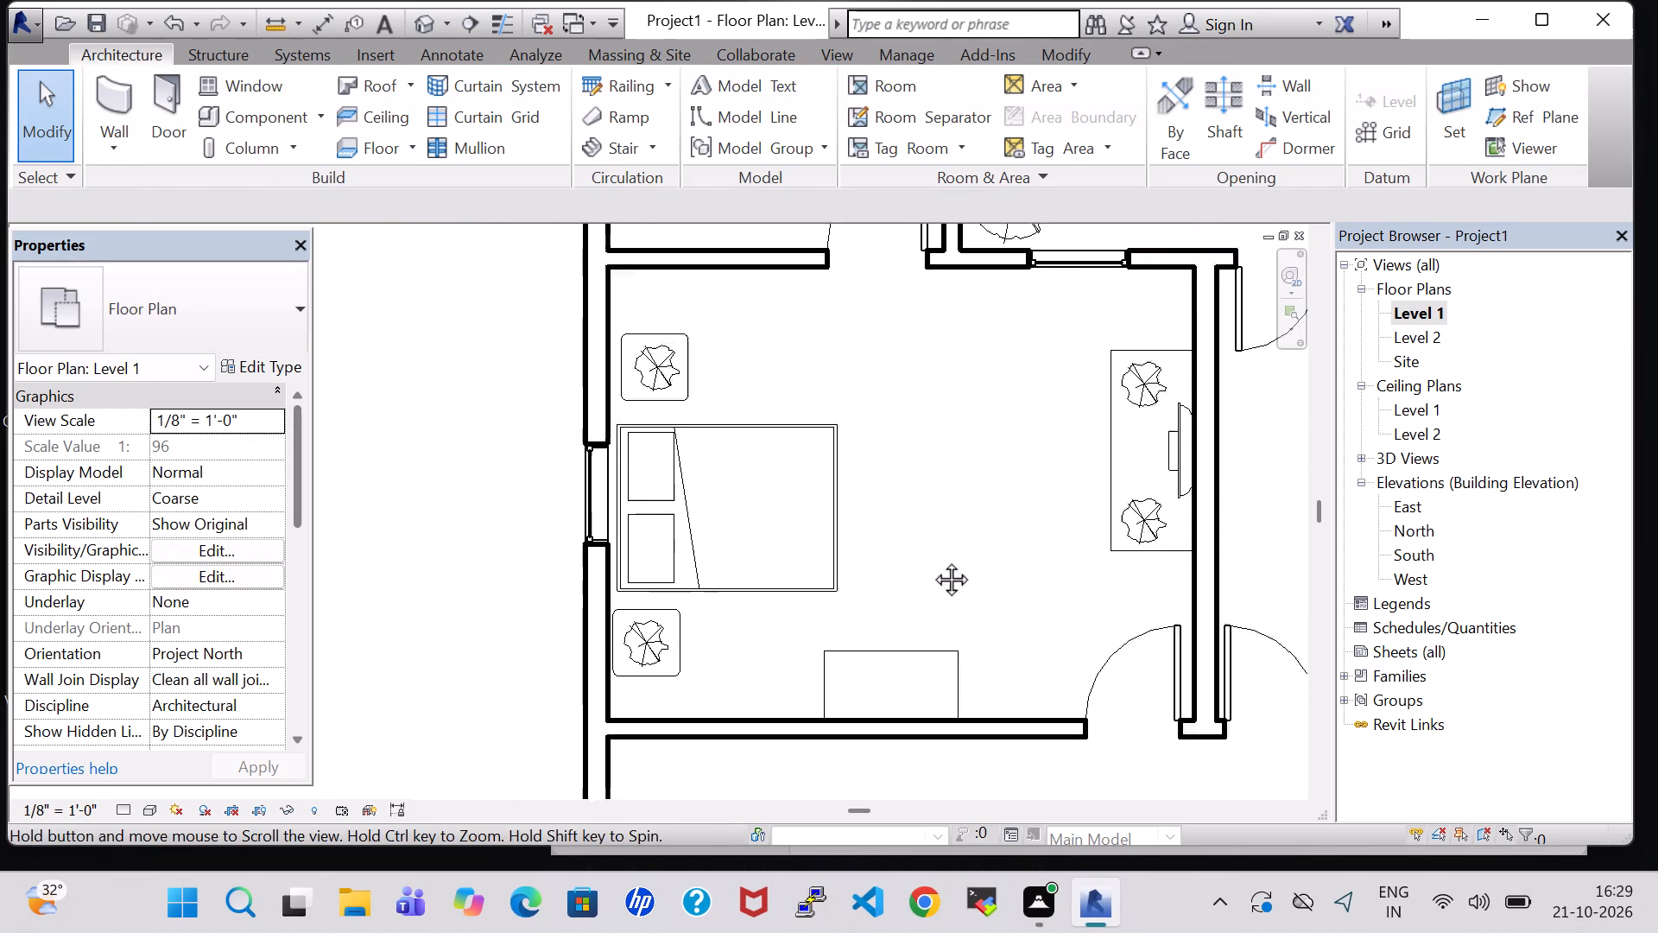
{"action": "middle_click_drag", "start_coordinate": [932, 560], "coordinate": [943, 629]}
{"action": "left_click", "coordinate": [642, 480]}
{"action": "key", "text": "Left"}
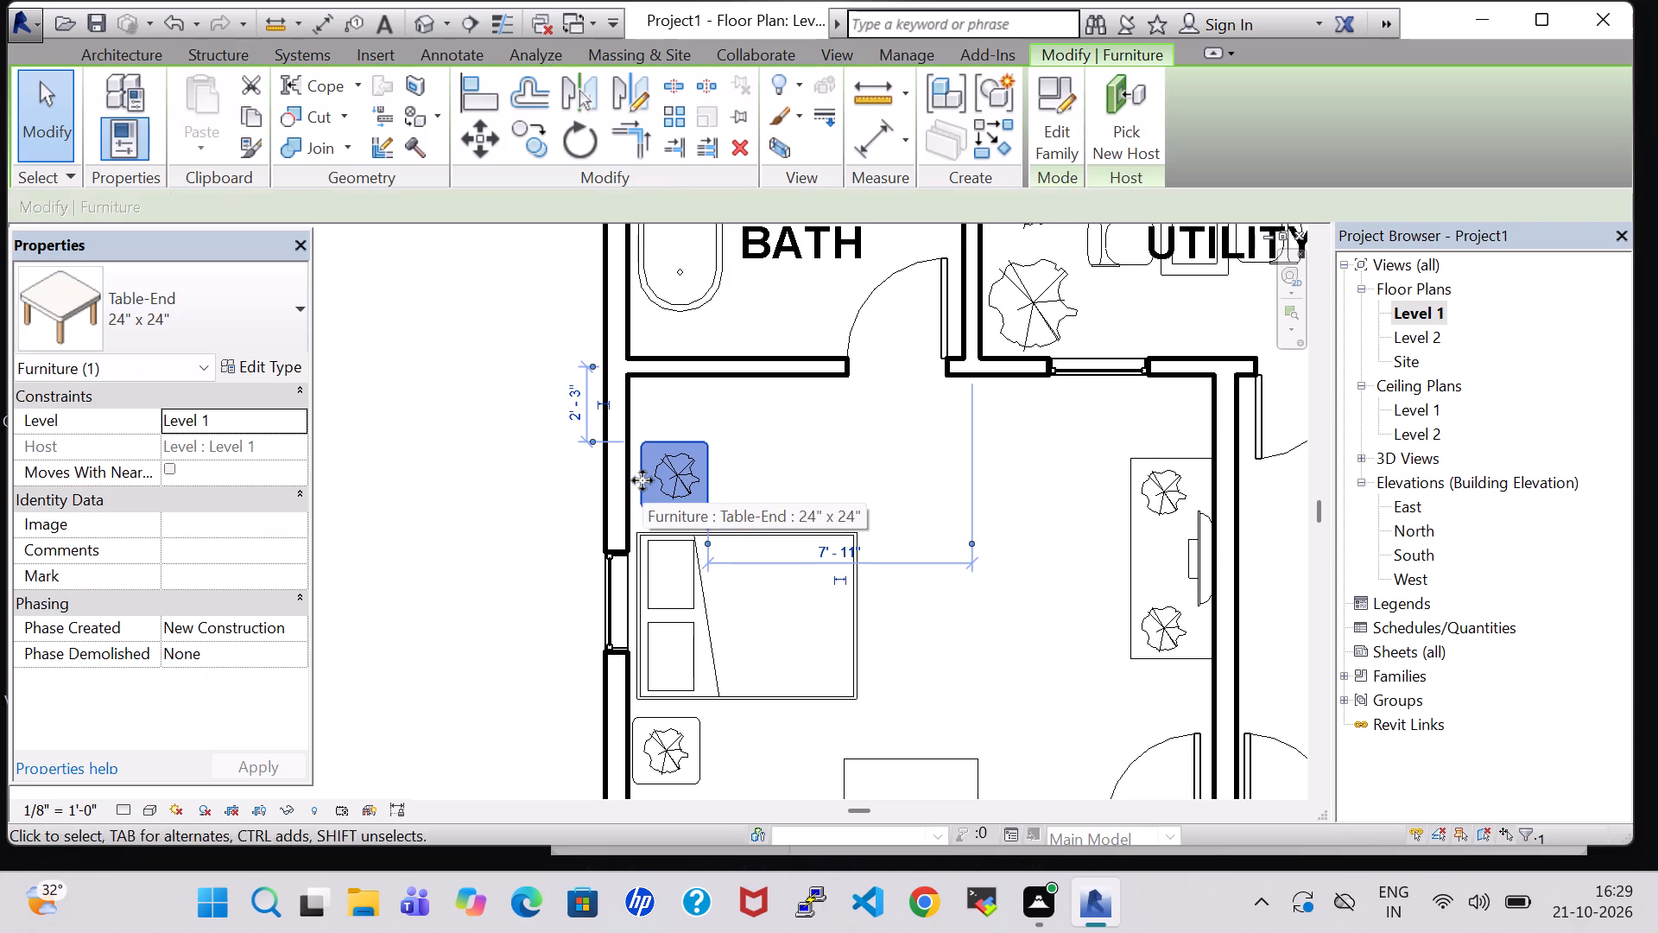
{"action": "left_click", "coordinate": [775, 486]}
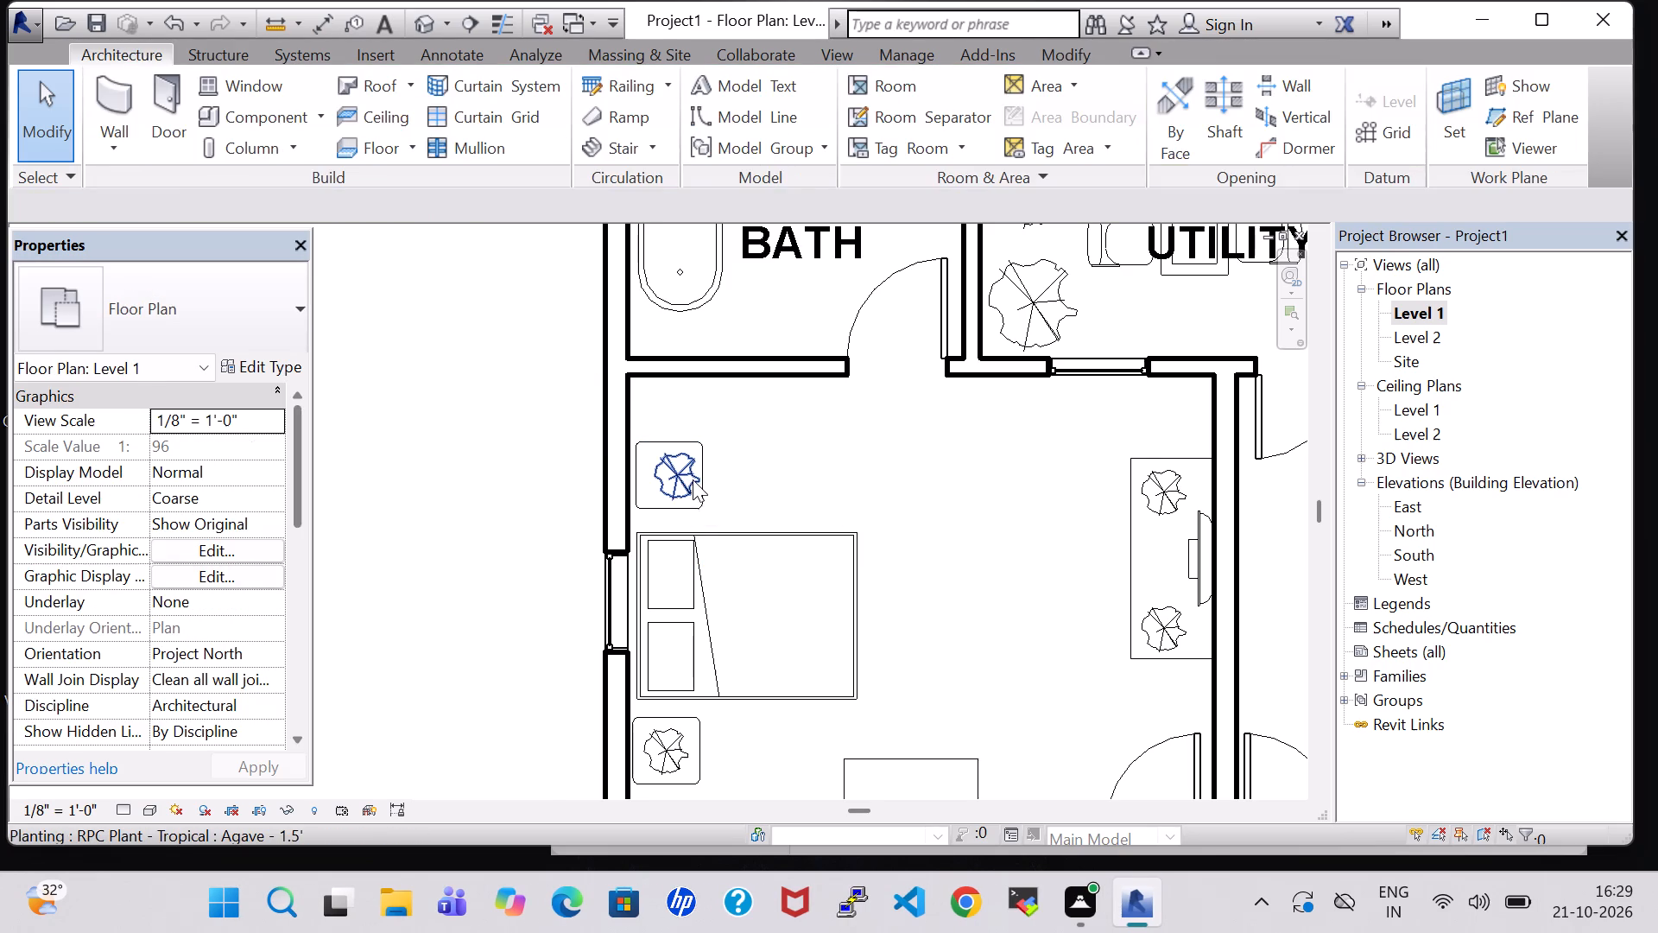
Nudge the Agave plant west so it sits centred on the end table north of the bed.
{"action": "left_click", "coordinate": [690, 479]}
{"action": "key", "text": "Left"}
{"action": "key", "text": "Left"}
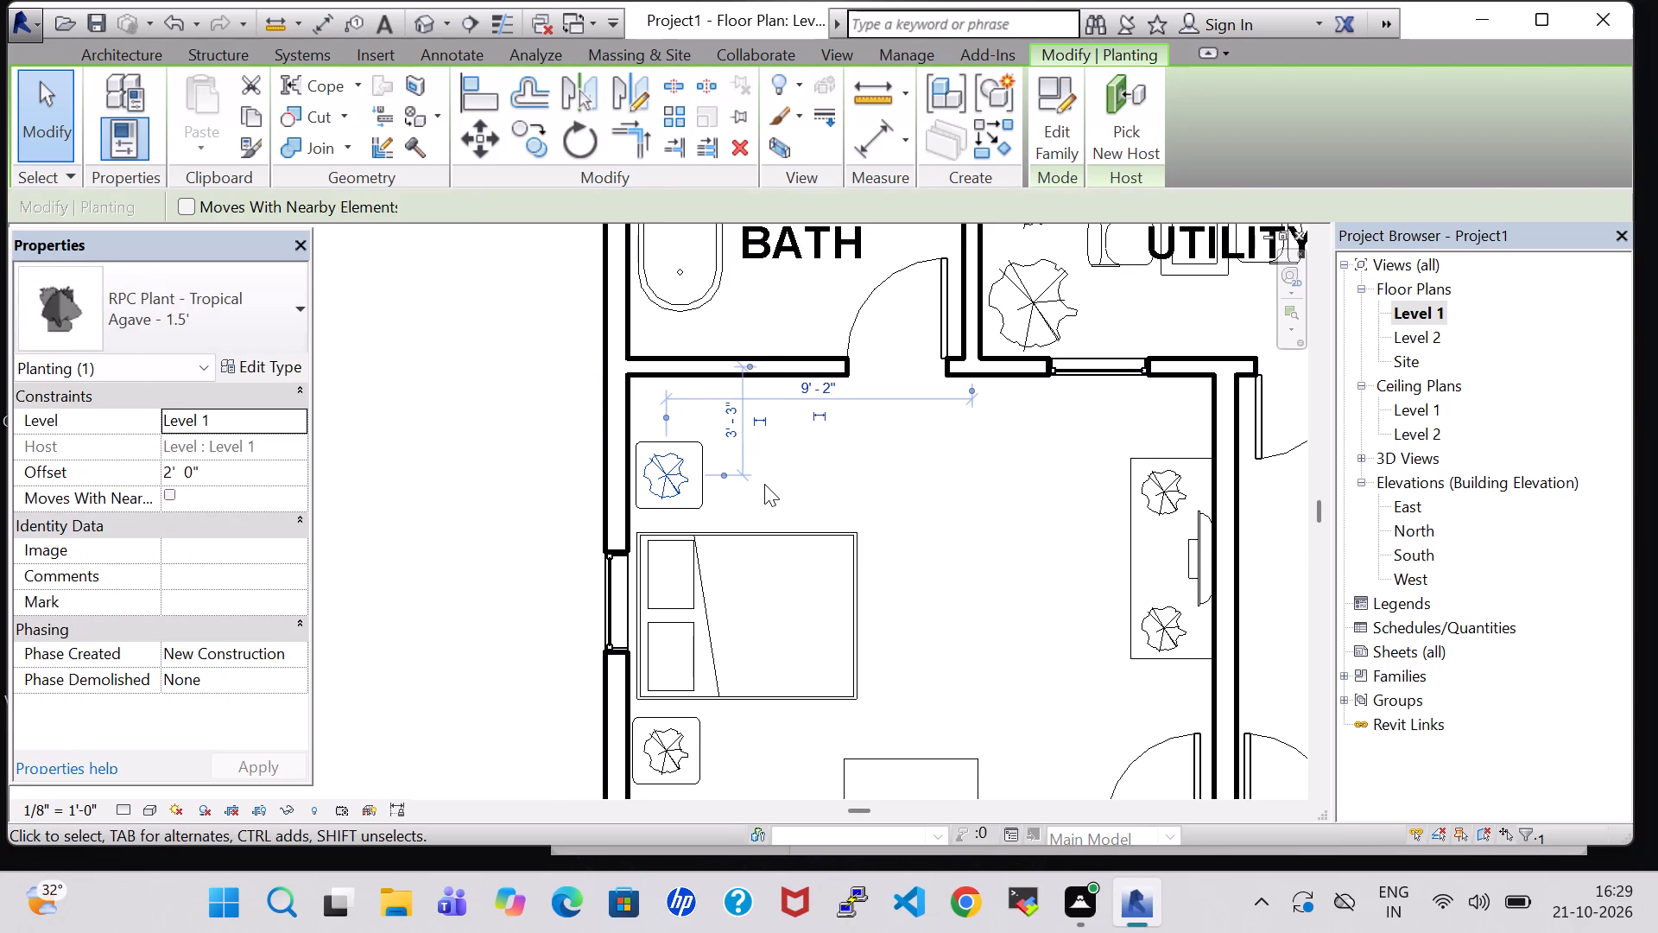
{"action": "left_click", "coordinate": [764, 484]}
In the 3D view, rotate the bedroom dresser at the south wall by 180 degrees and inspect the room's furniture.
{"action": "scroll", "coordinate": [763, 490], "scroll_direction": "down", "scroll_amount": 4}
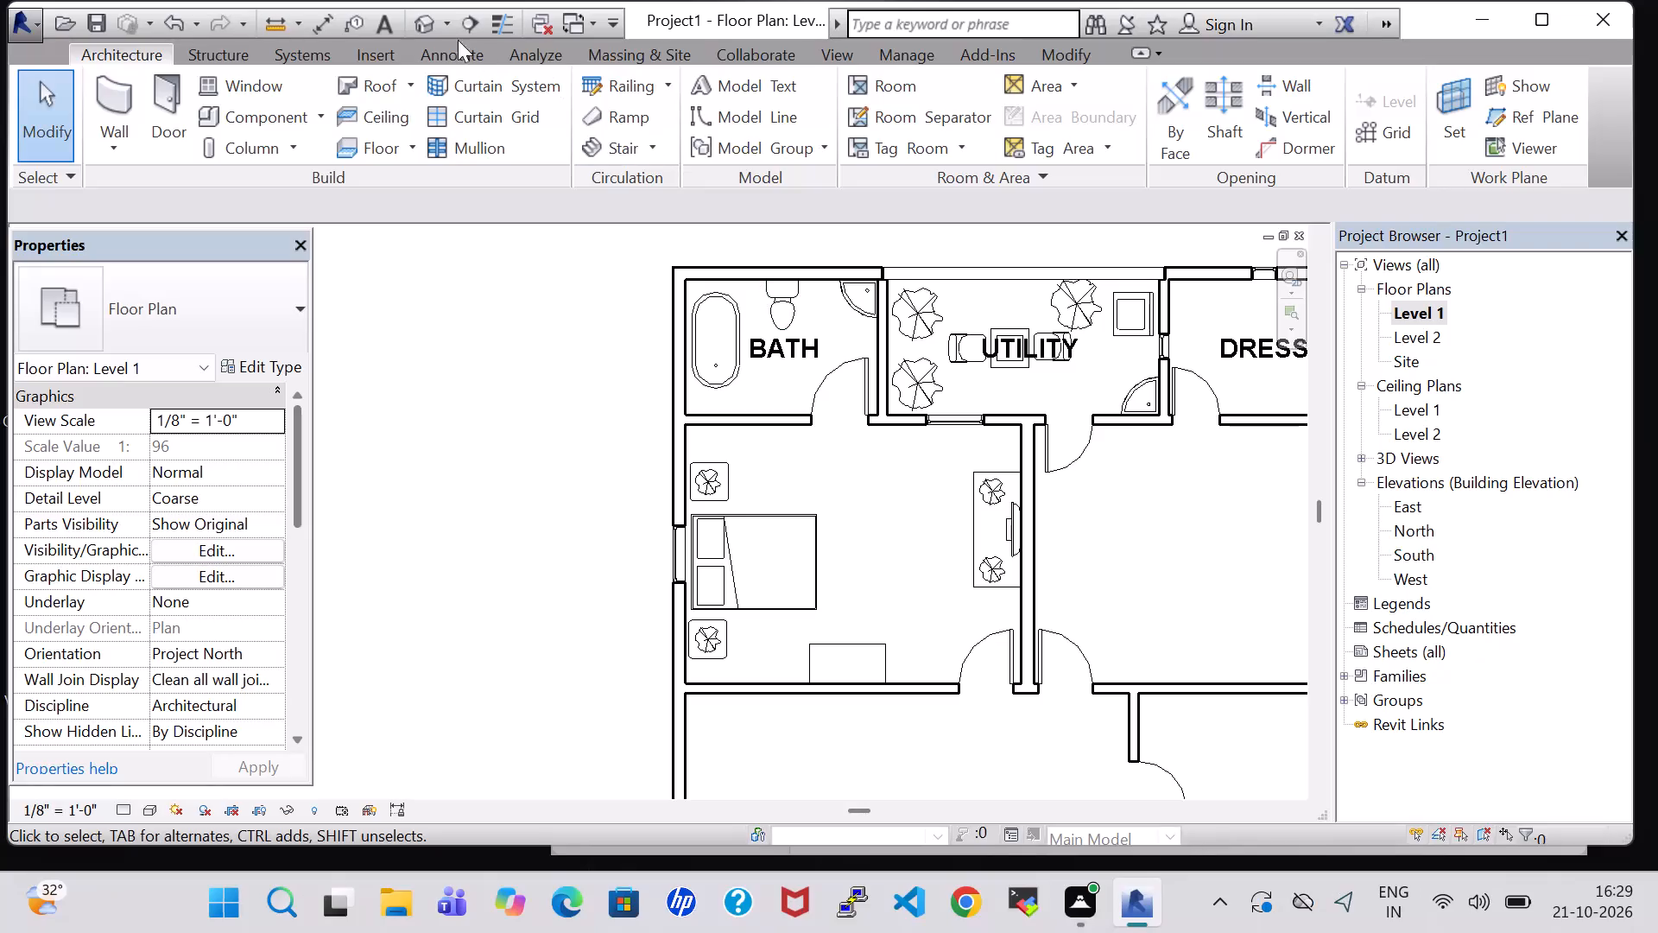
{"action": "left_click", "coordinate": [432, 28]}
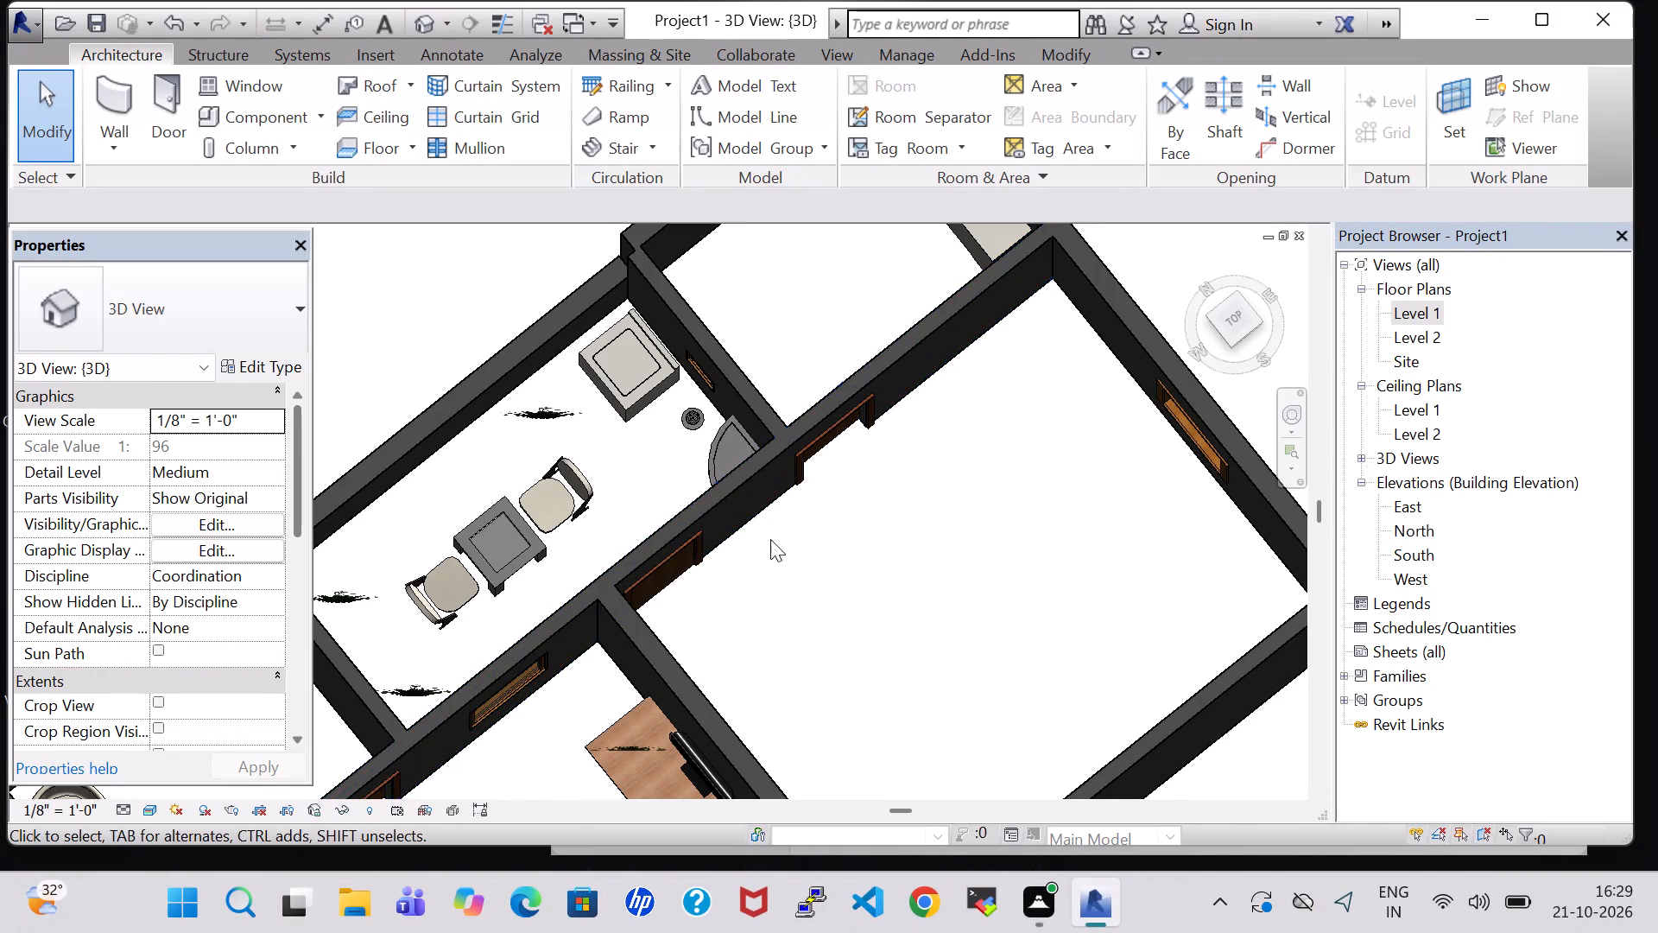
{"action": "middle_click_drag", "start_coordinate": [796, 555], "coordinate": [804, 318]}
{"action": "middle_click_drag", "start_coordinate": [539, 580], "coordinate": [542, 554]}
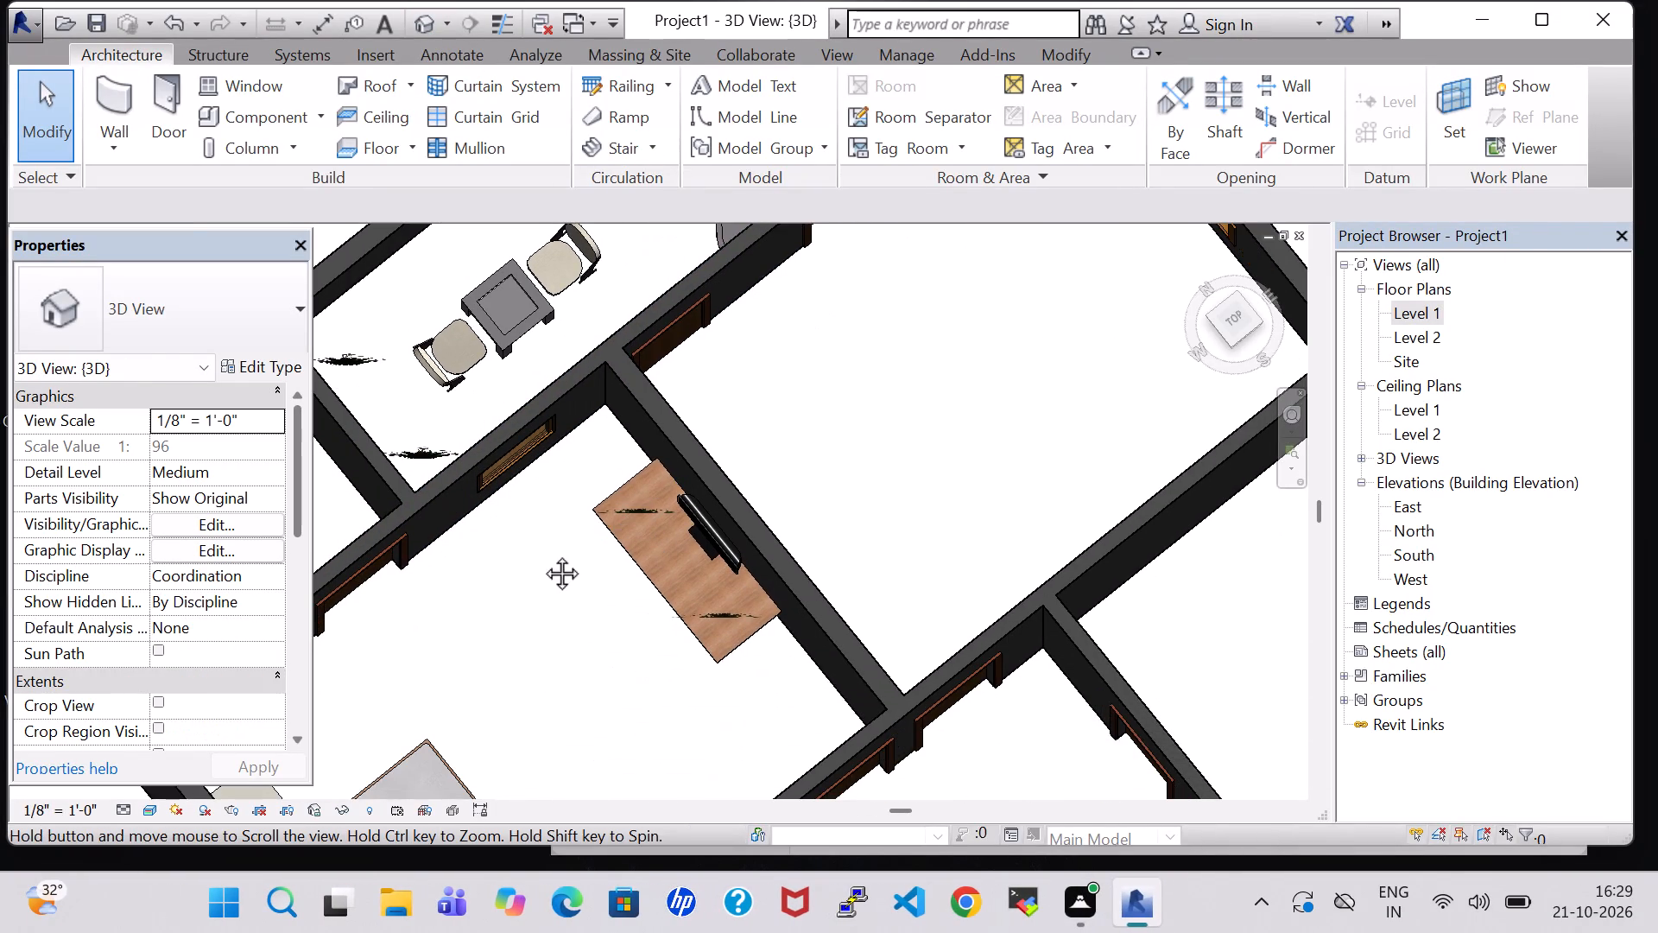
{"action": "middle_click_drag", "start_coordinate": [542, 554], "coordinate": [623, 340]}
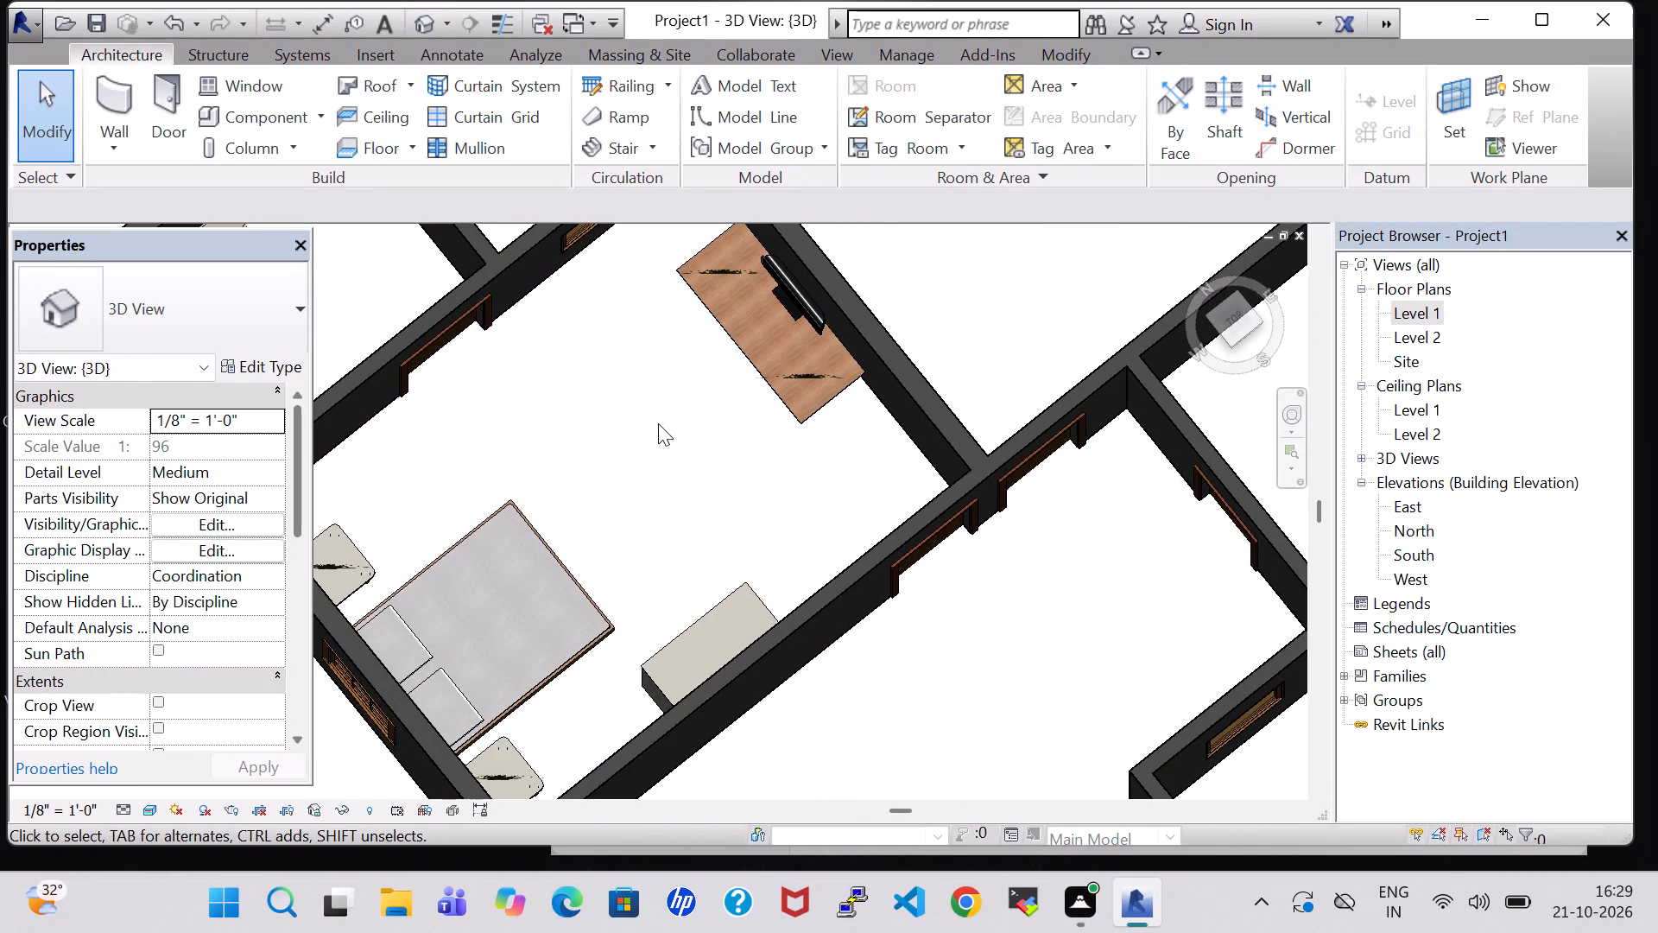
{"action": "middle_click_drag", "start_coordinate": [658, 423], "coordinate": [808, 574]}
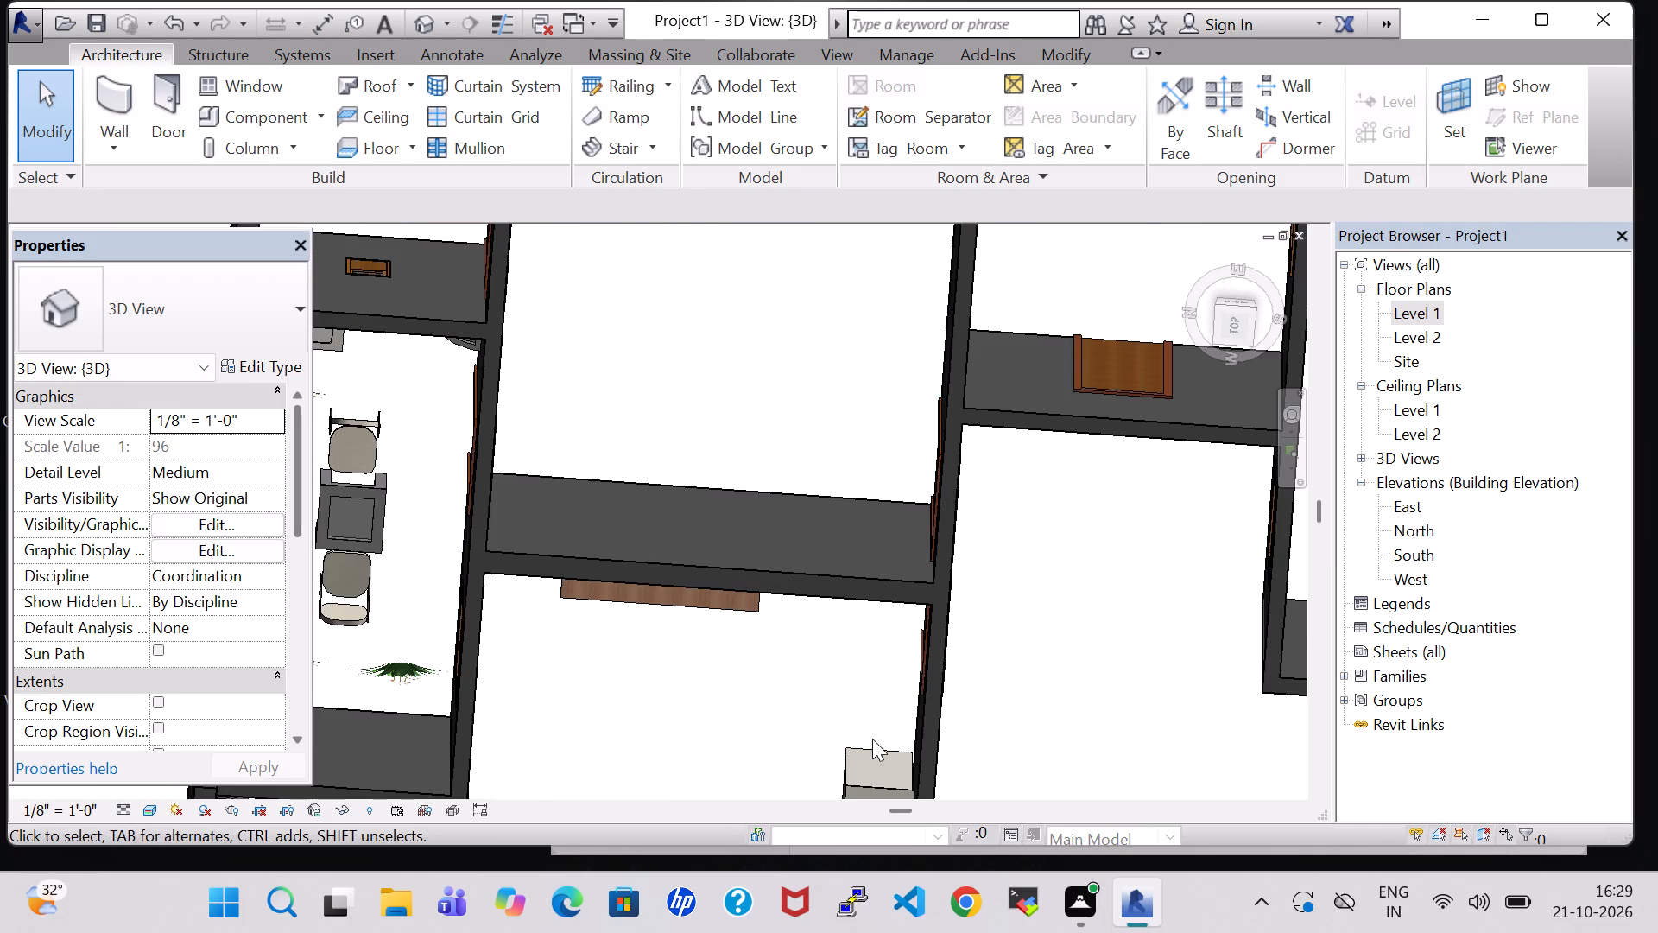
{"action": "left_click", "coordinate": [875, 750]}
{"action": "key", "text": "space"}
{"action": "key", "text": "space"}
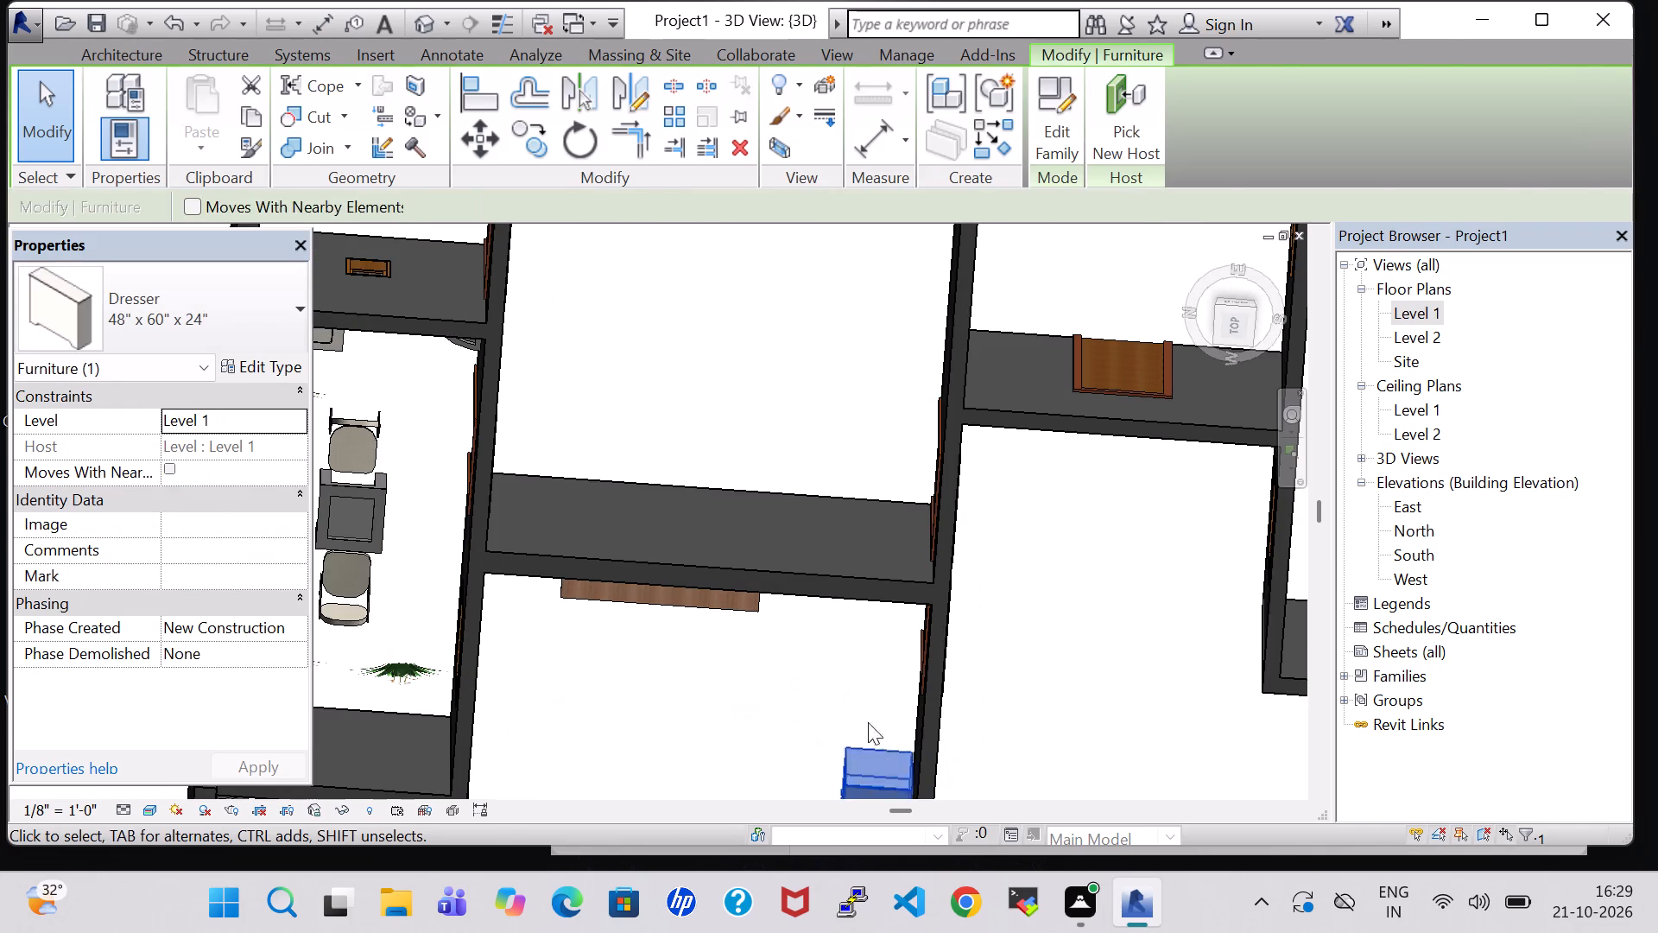
{"action": "left_click", "coordinate": [864, 683]}
{"action": "middle_click_drag", "start_coordinate": [864, 683], "coordinate": [880, 415]}
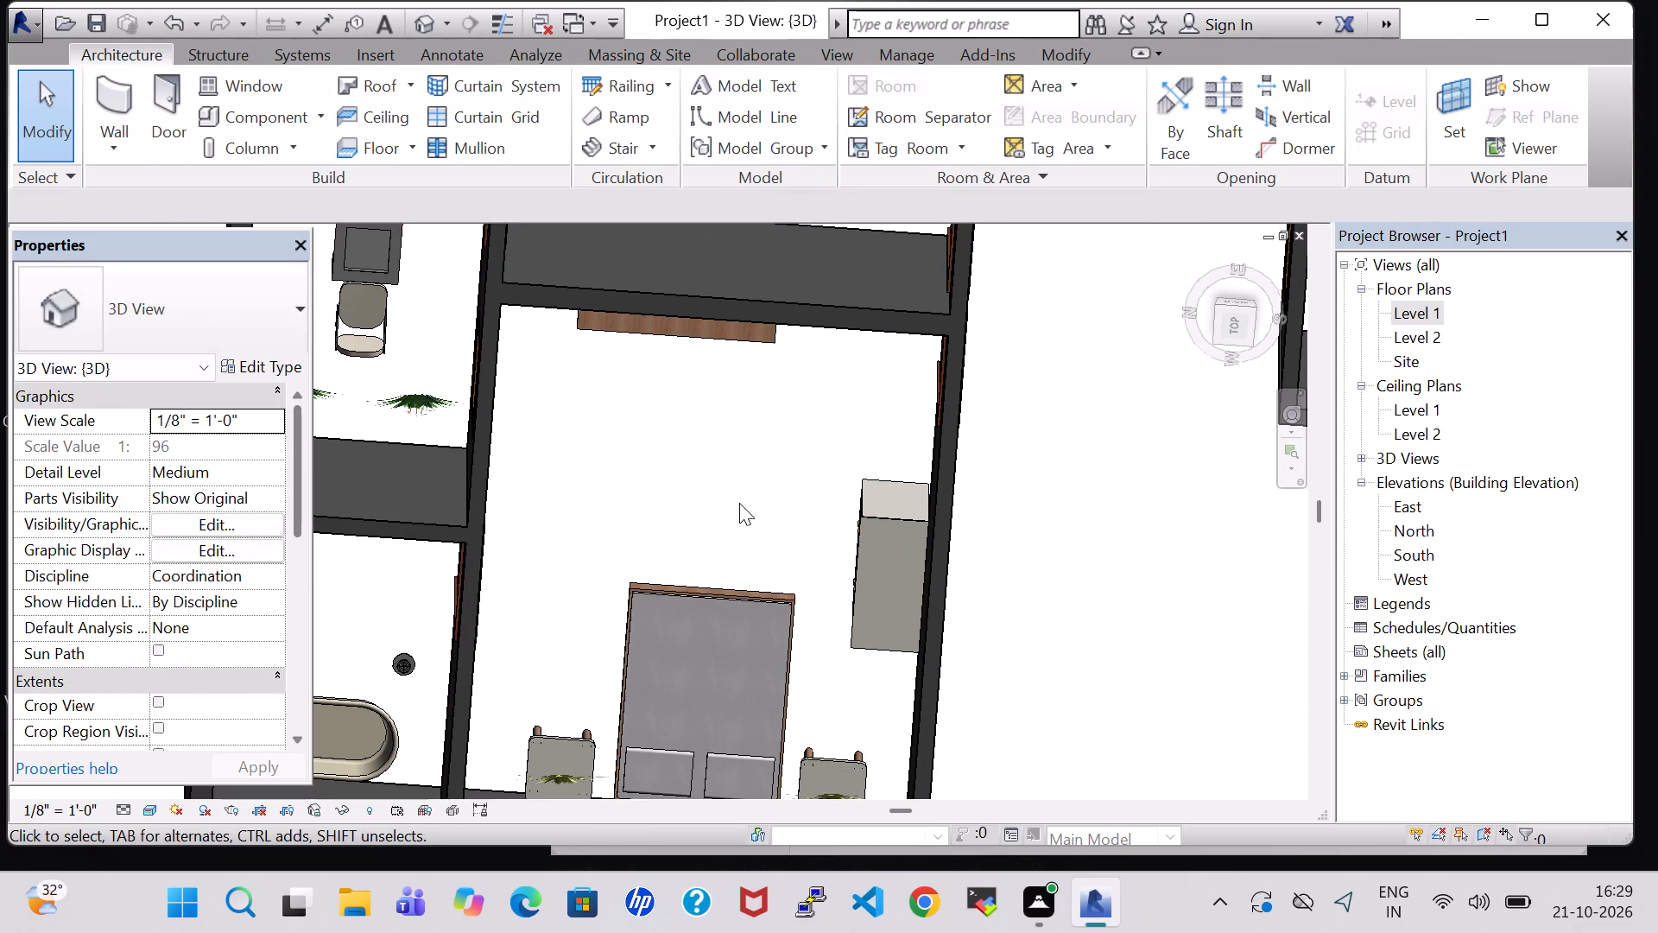
{"action": "middle_click_drag", "start_coordinate": [732, 511], "coordinate": [770, 321], "text": "shift"}
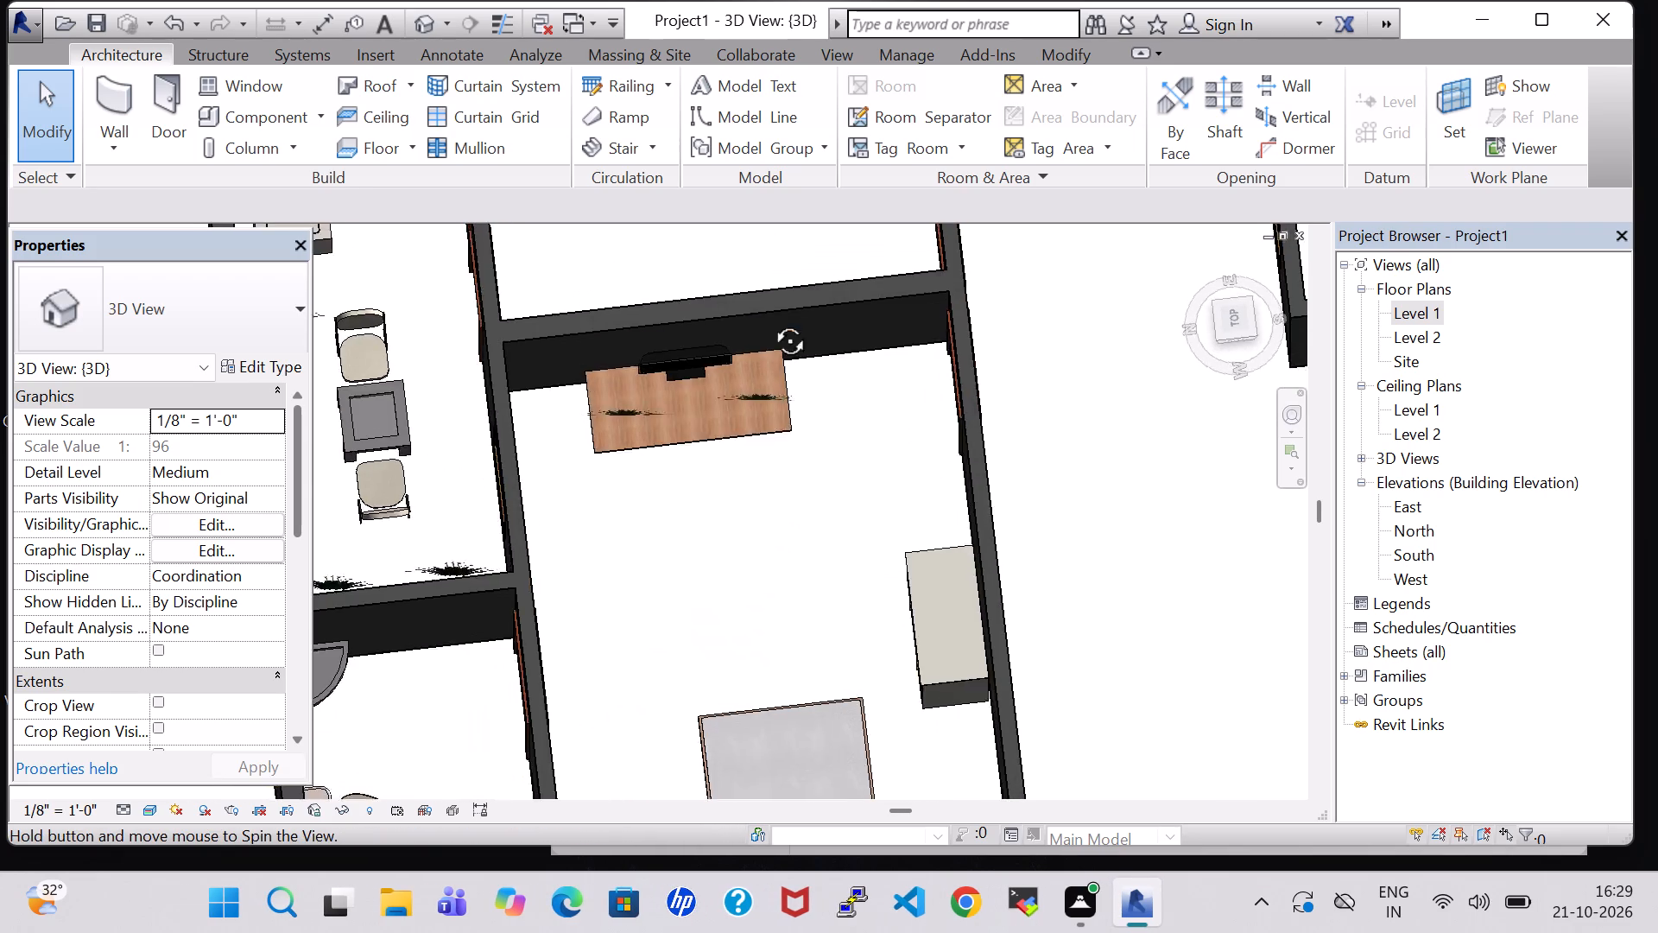
{"action": "middle_click_drag", "start_coordinate": [770, 321], "coordinate": [771, 261], "text": "shift"}
In the Level 1 floor plan, place a room with a tag in the furnished bedroom and name it BEDROOM.
{"action": "double_click", "coordinate": [1421, 313]}
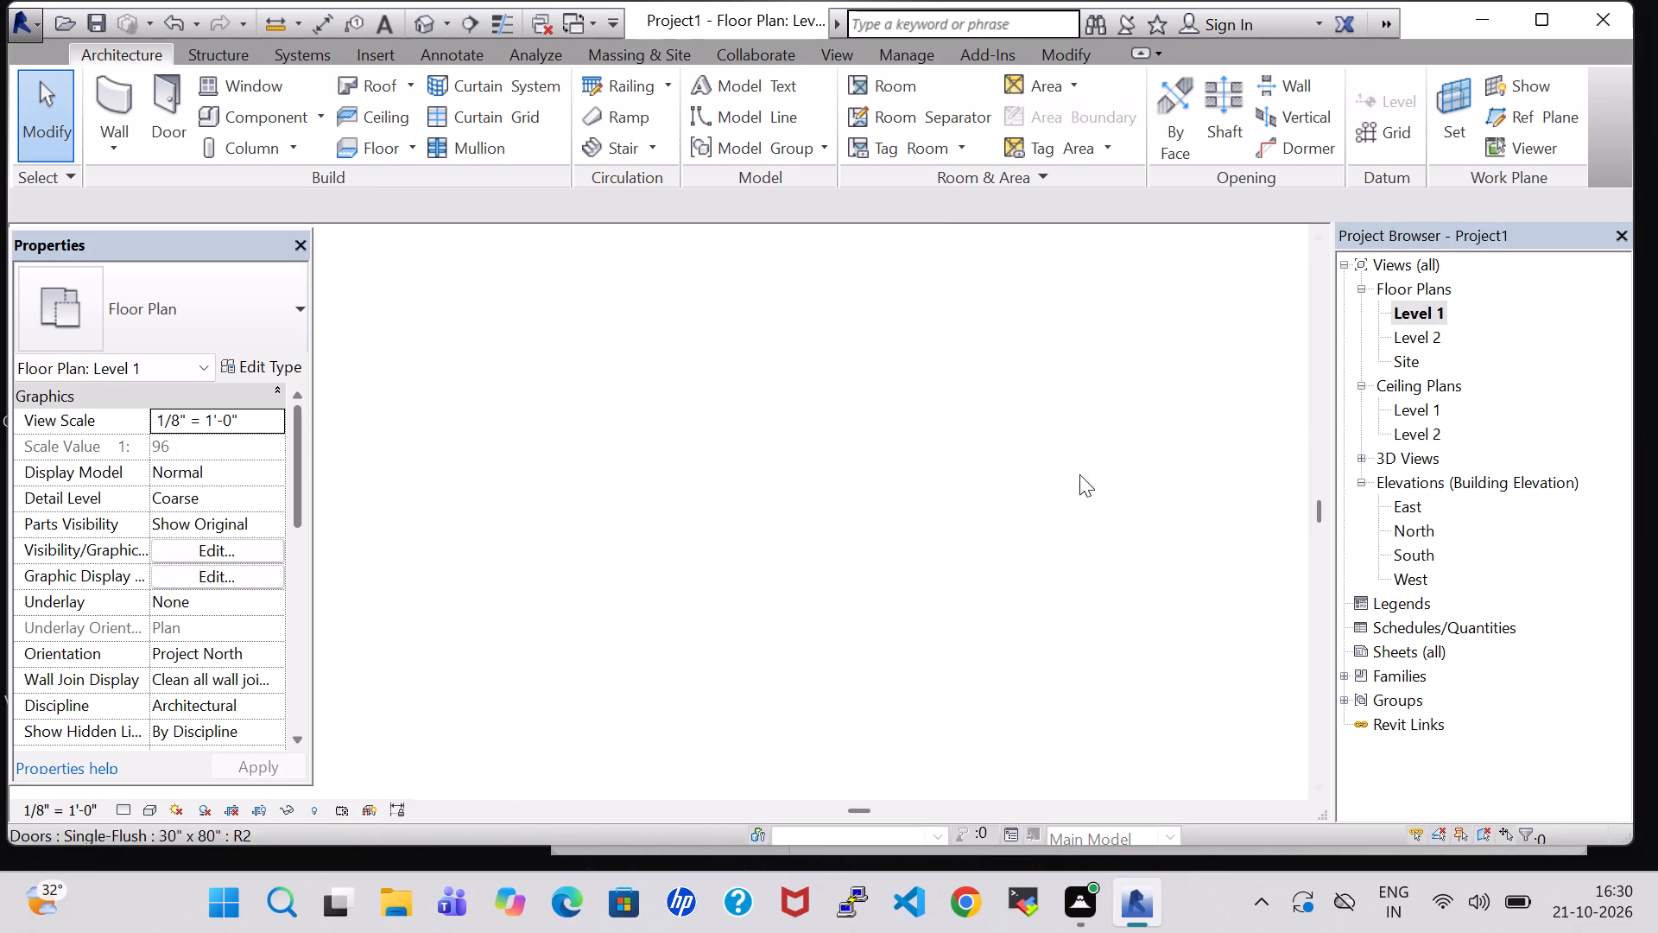
{"action": "scroll", "coordinate": [1096, 544], "scroll_direction": "down", "scroll_amount": 2}
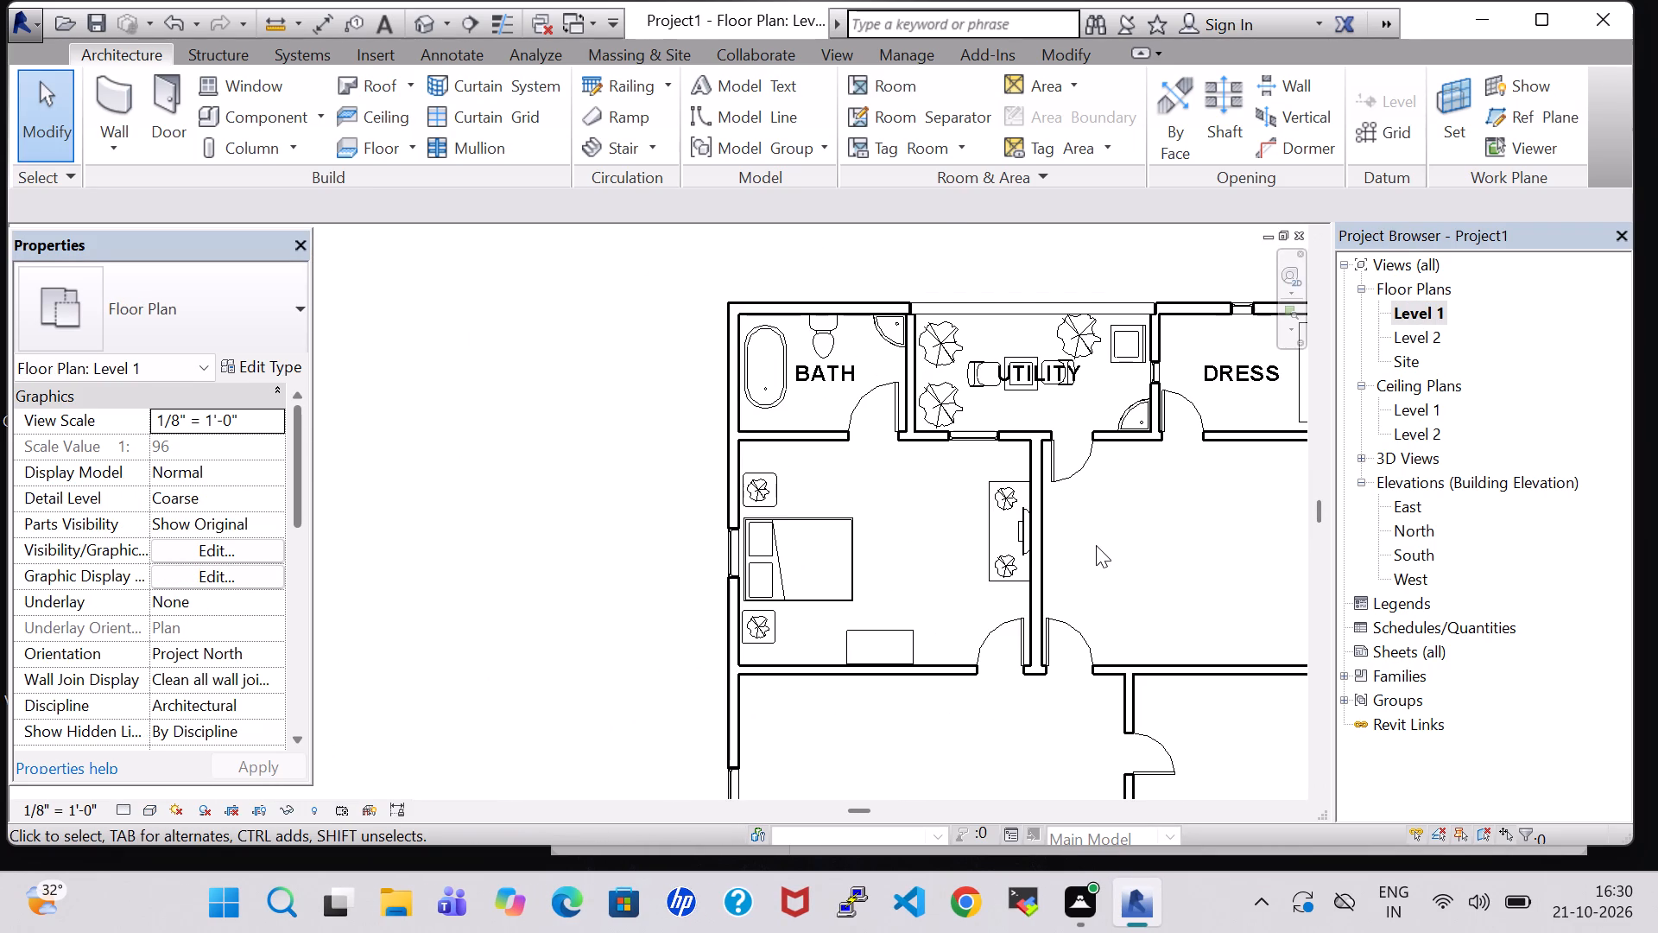
{"action": "left_click", "coordinate": [923, 88]}
{"action": "left_click", "coordinate": [913, 81]}
{"action": "left_click", "coordinate": [926, 558]}
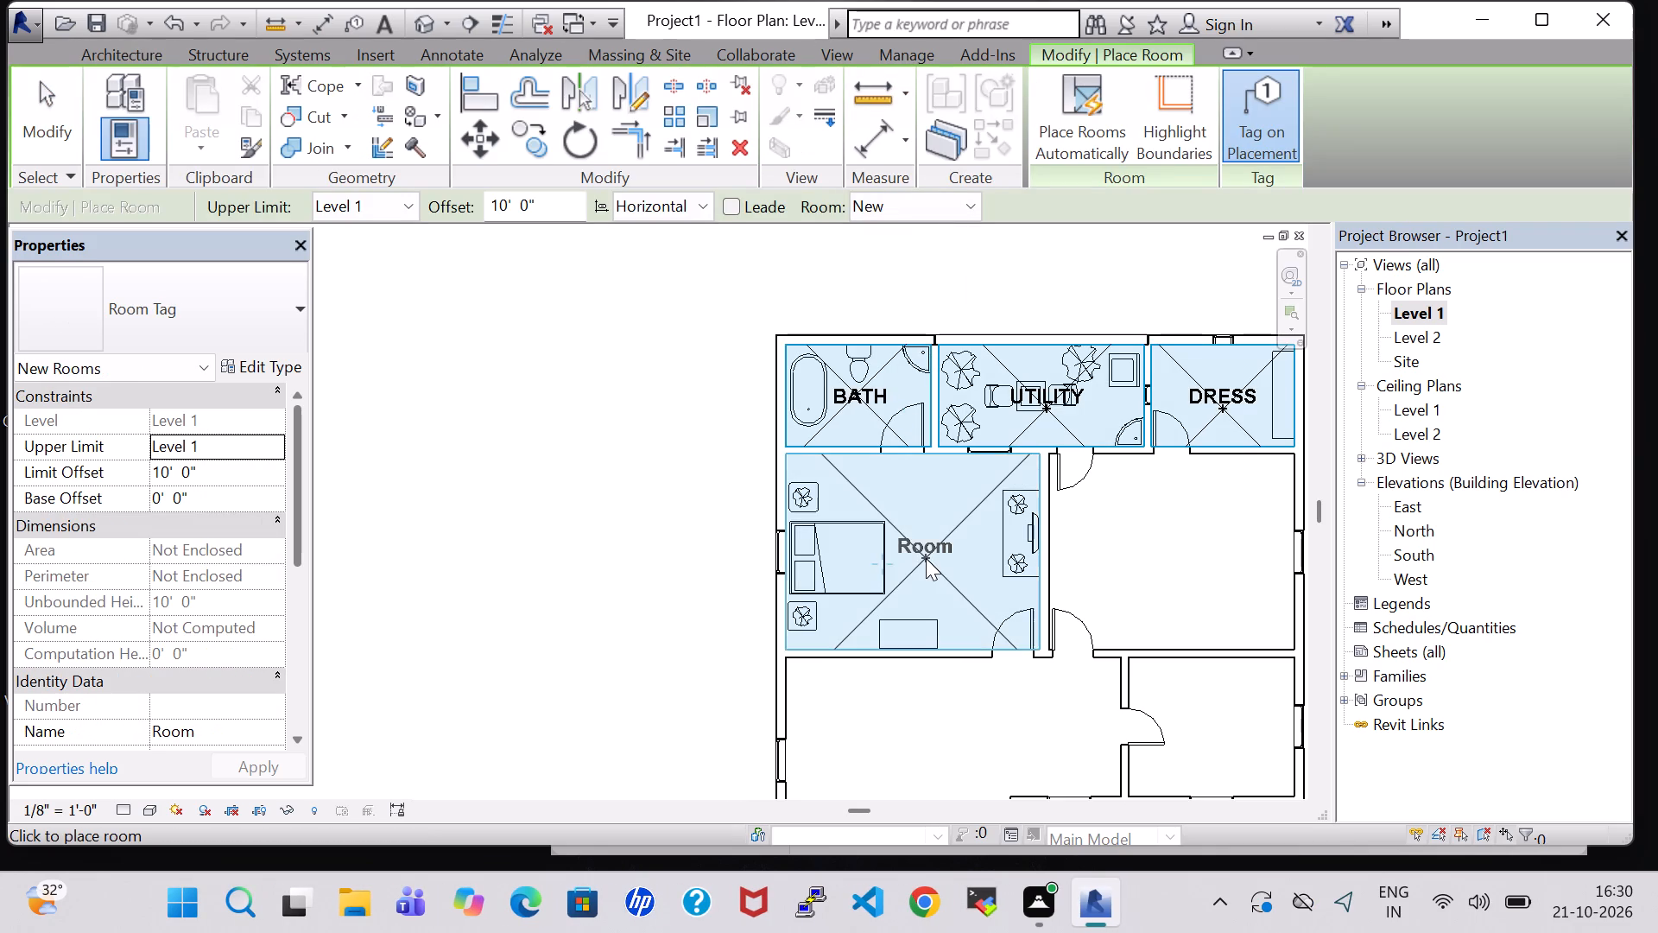
{"action": "key", "text": "Escape"}
{"action": "double_click", "coordinate": [926, 552]}
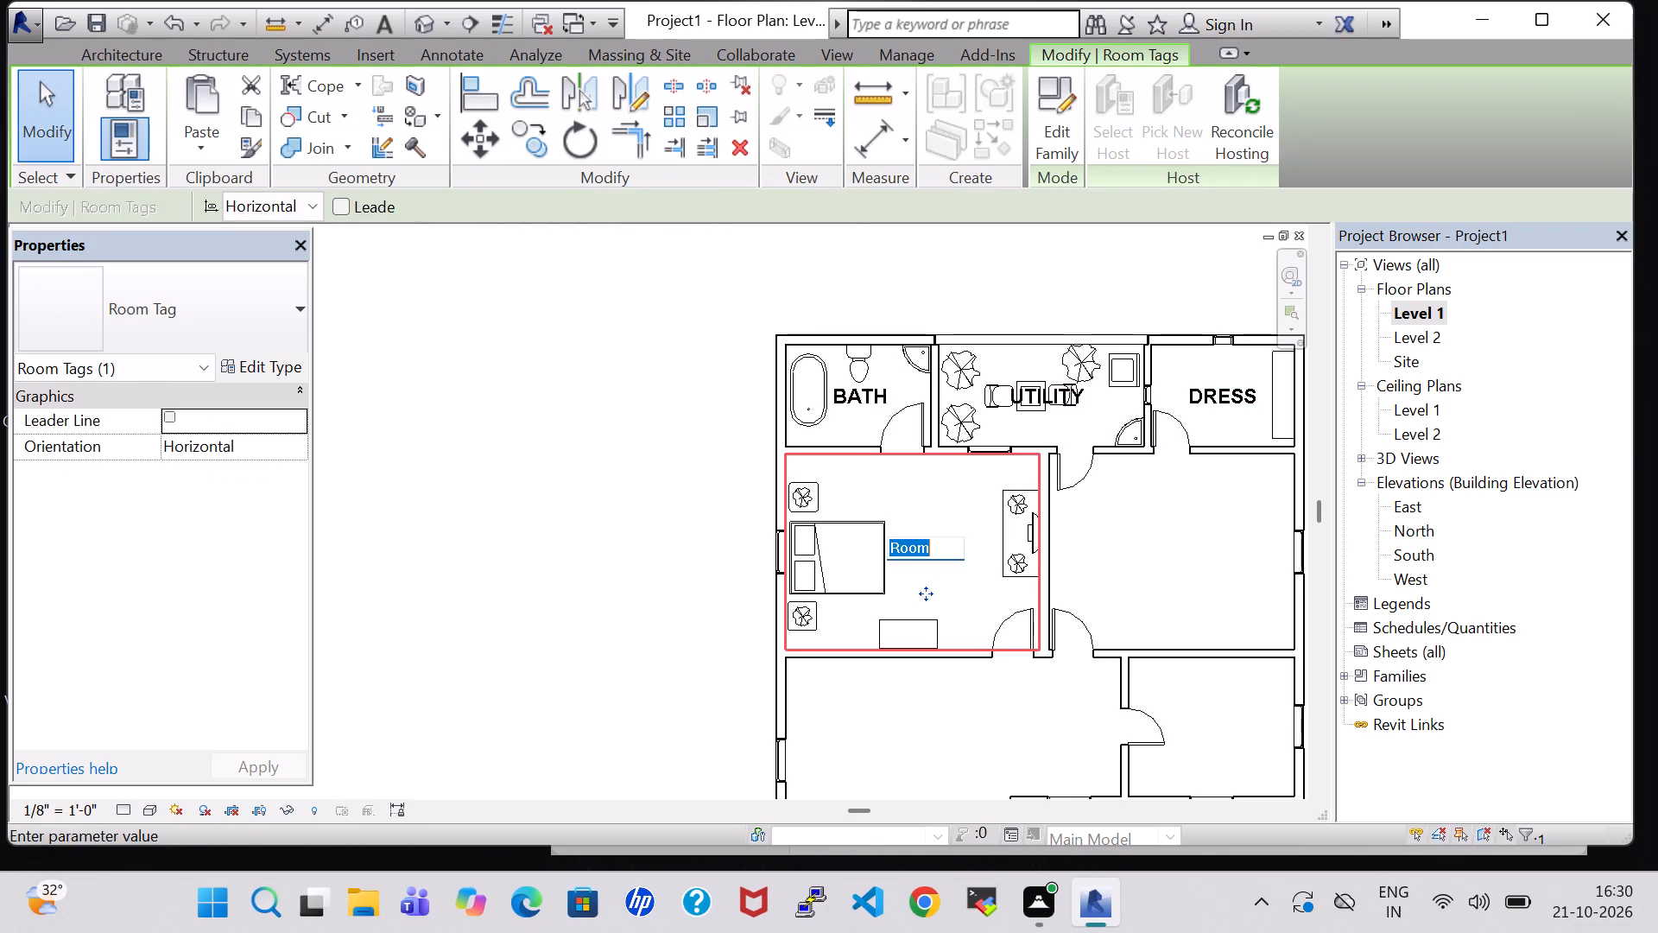
{"action": "key", "text": "BackSpace"}
{"action": "type", "text": "BEDROOM"}
{"action": "key", "text": "Return"}
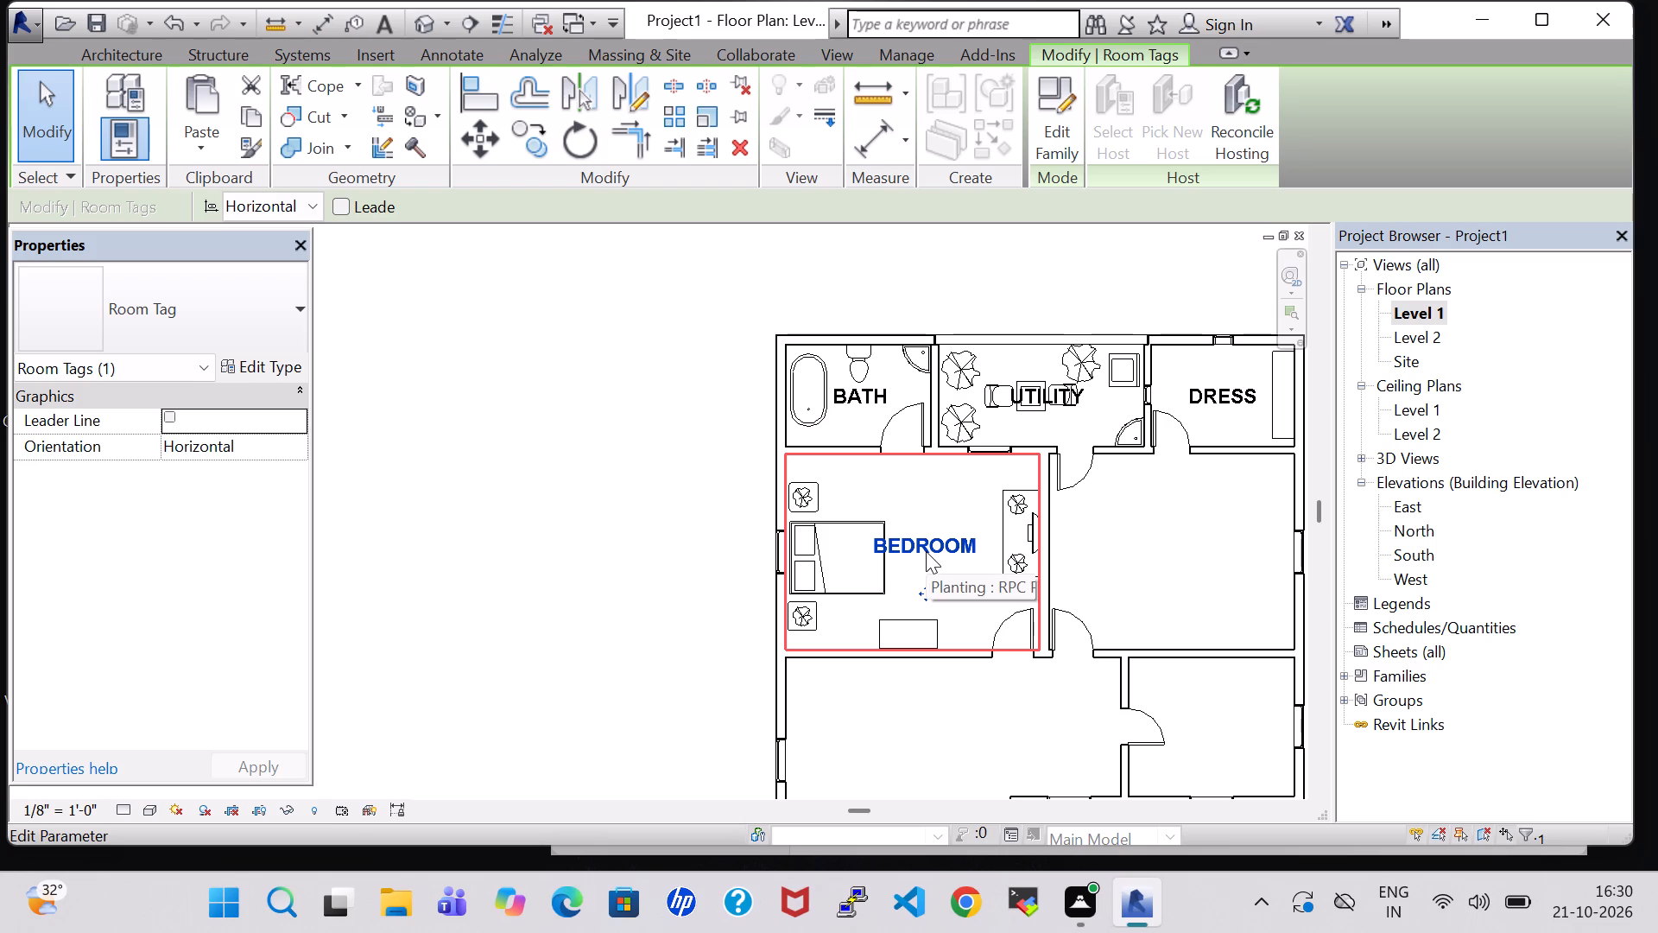
Nudge the BEDROOM tag east so it clears the bed.
{"action": "key", "text": "Right"}
{"action": "key", "text": "Right"}
{"action": "key", "text": "Right"}
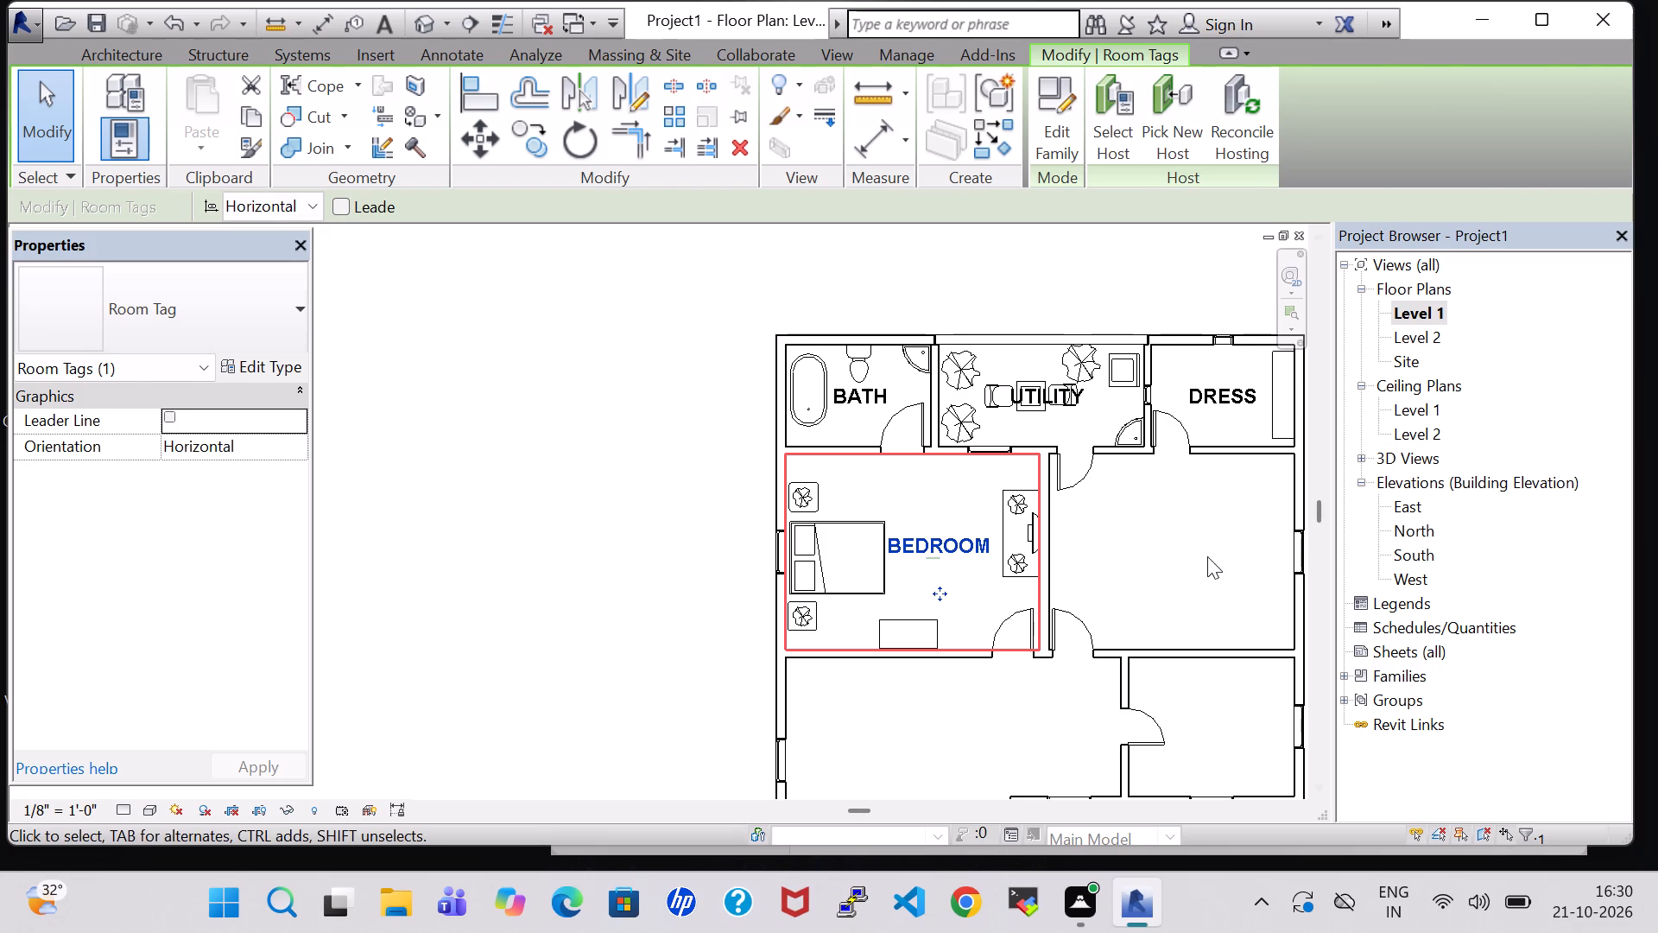
{"action": "left_click", "coordinate": [1205, 555]}
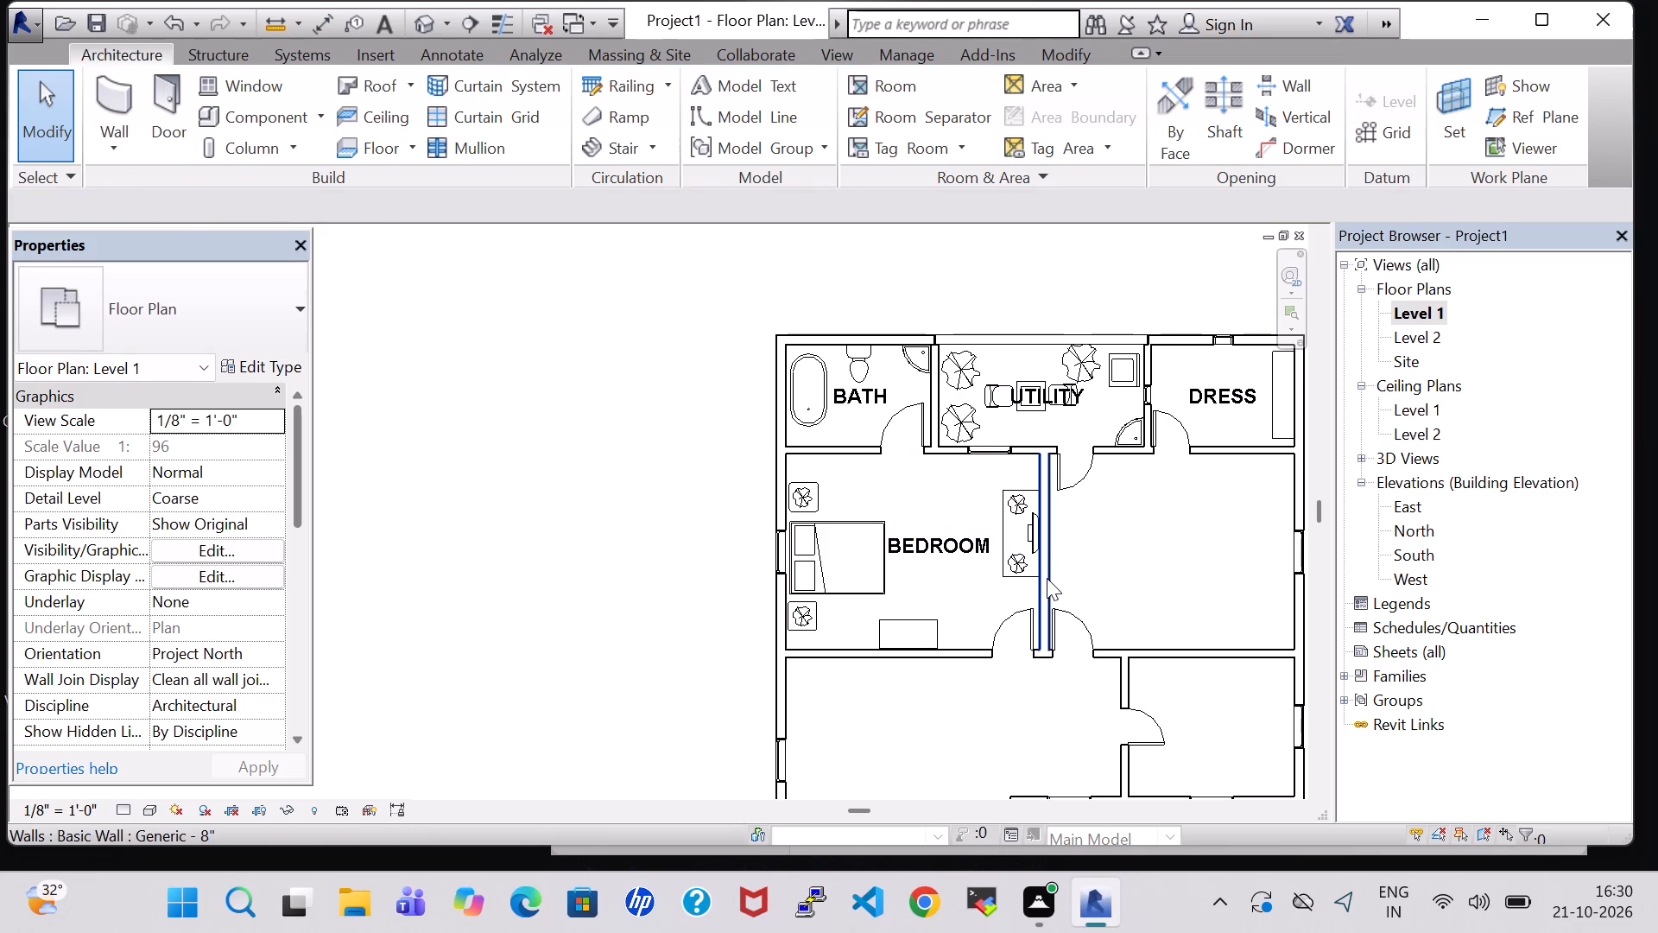
Change the wall between the bedroom and the room to its east to the Basic Wall type INNER 6'.
{"action": "left_click", "coordinate": [1047, 578]}
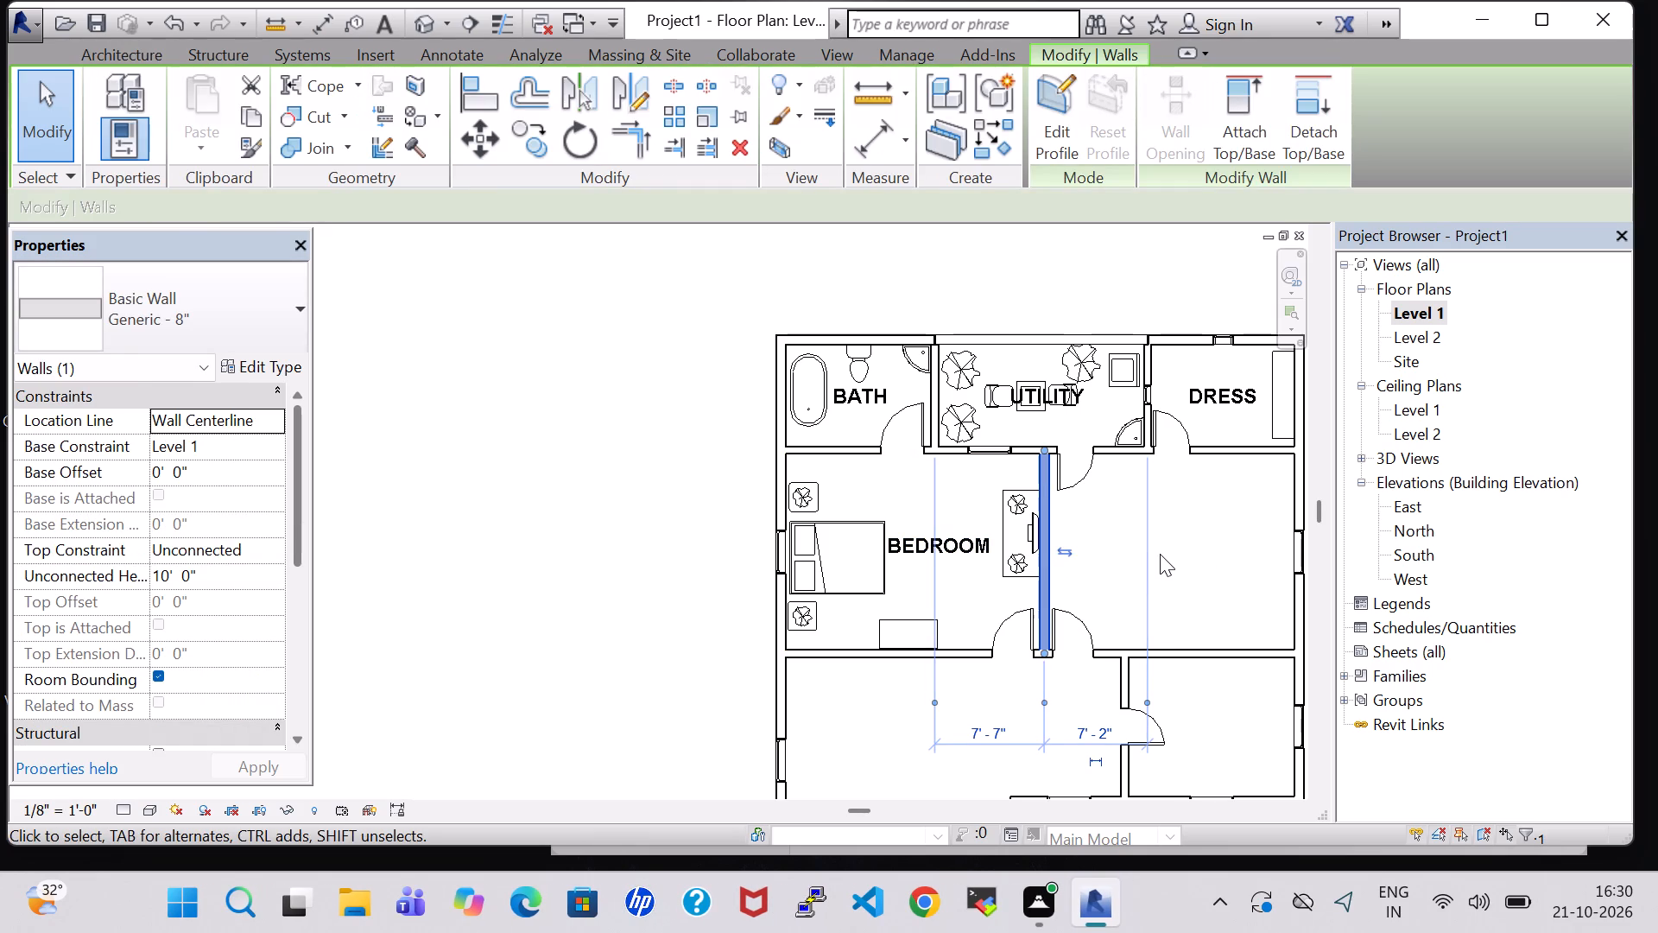
{"action": "left_click", "coordinate": [255, 373]}
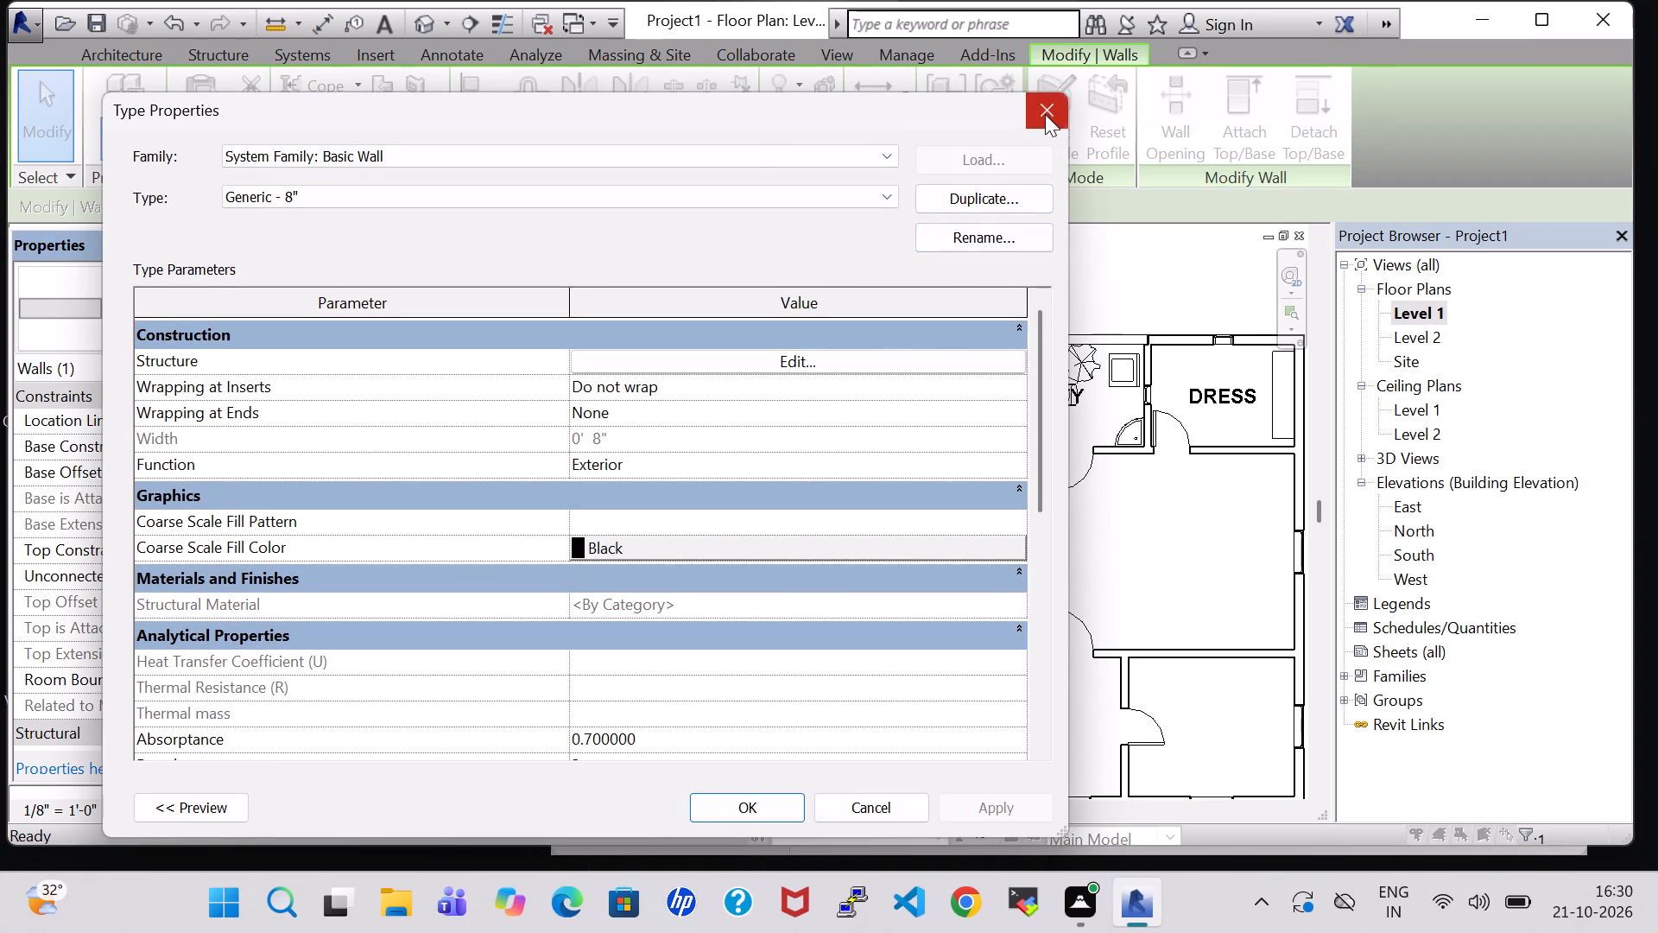
{"action": "left_click", "coordinate": [1045, 113]}
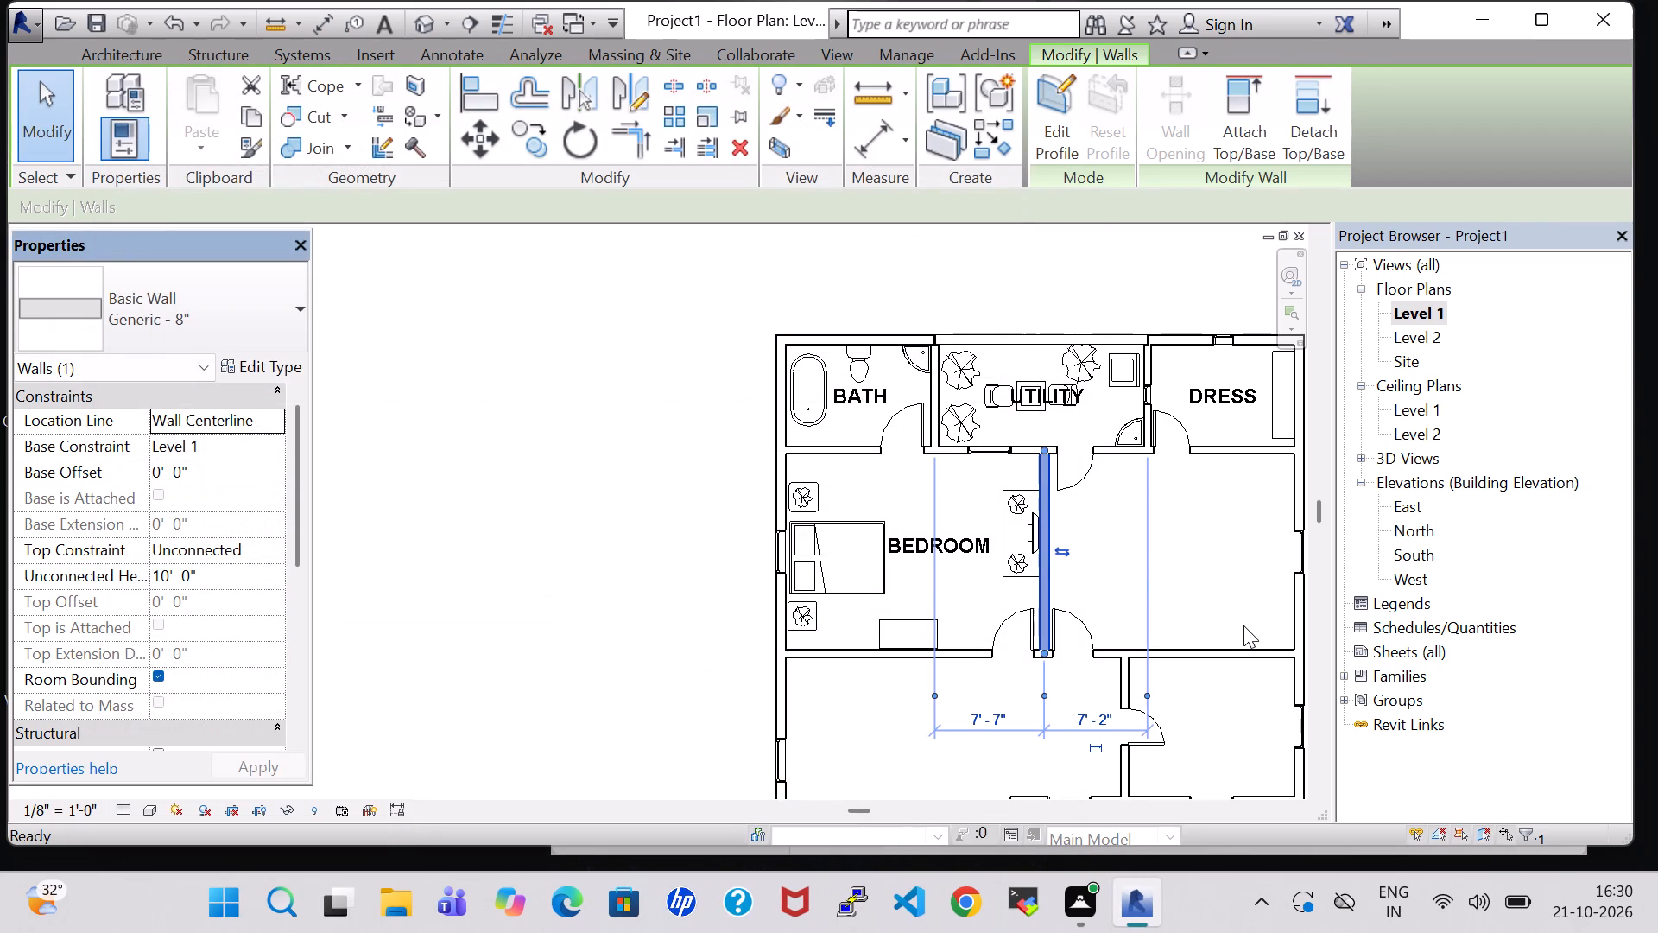
{"action": "left_click", "coordinate": [263, 328]}
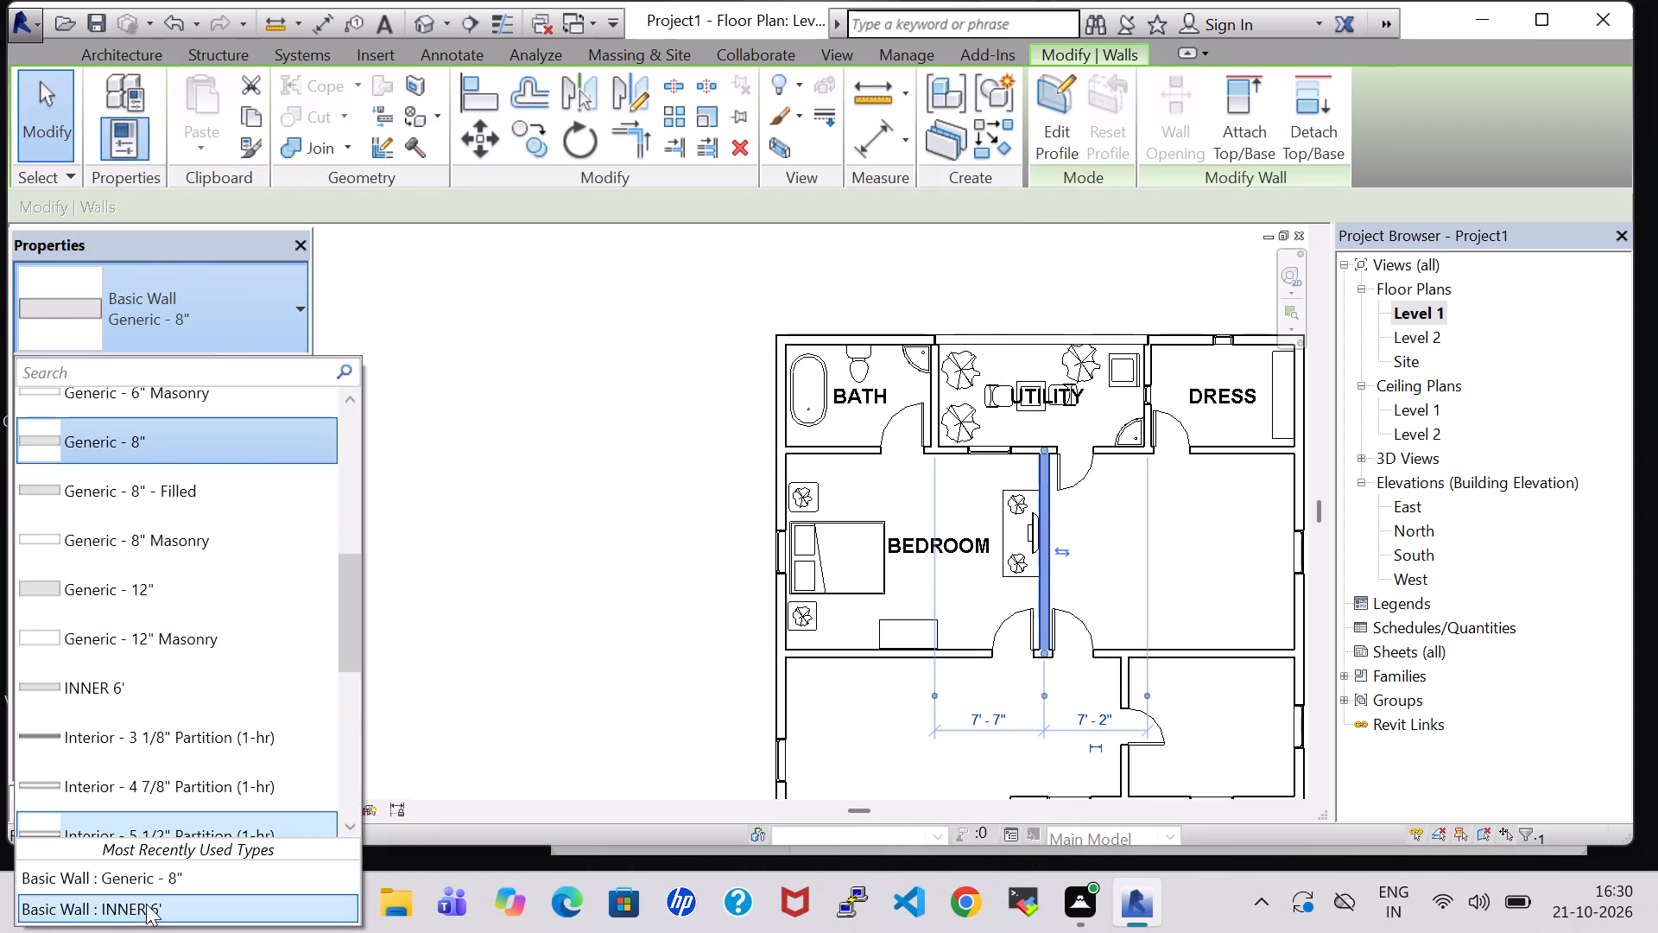
{"action": "left_click", "coordinate": [146, 904]}
{"action": "left_click", "coordinate": [1208, 533]}
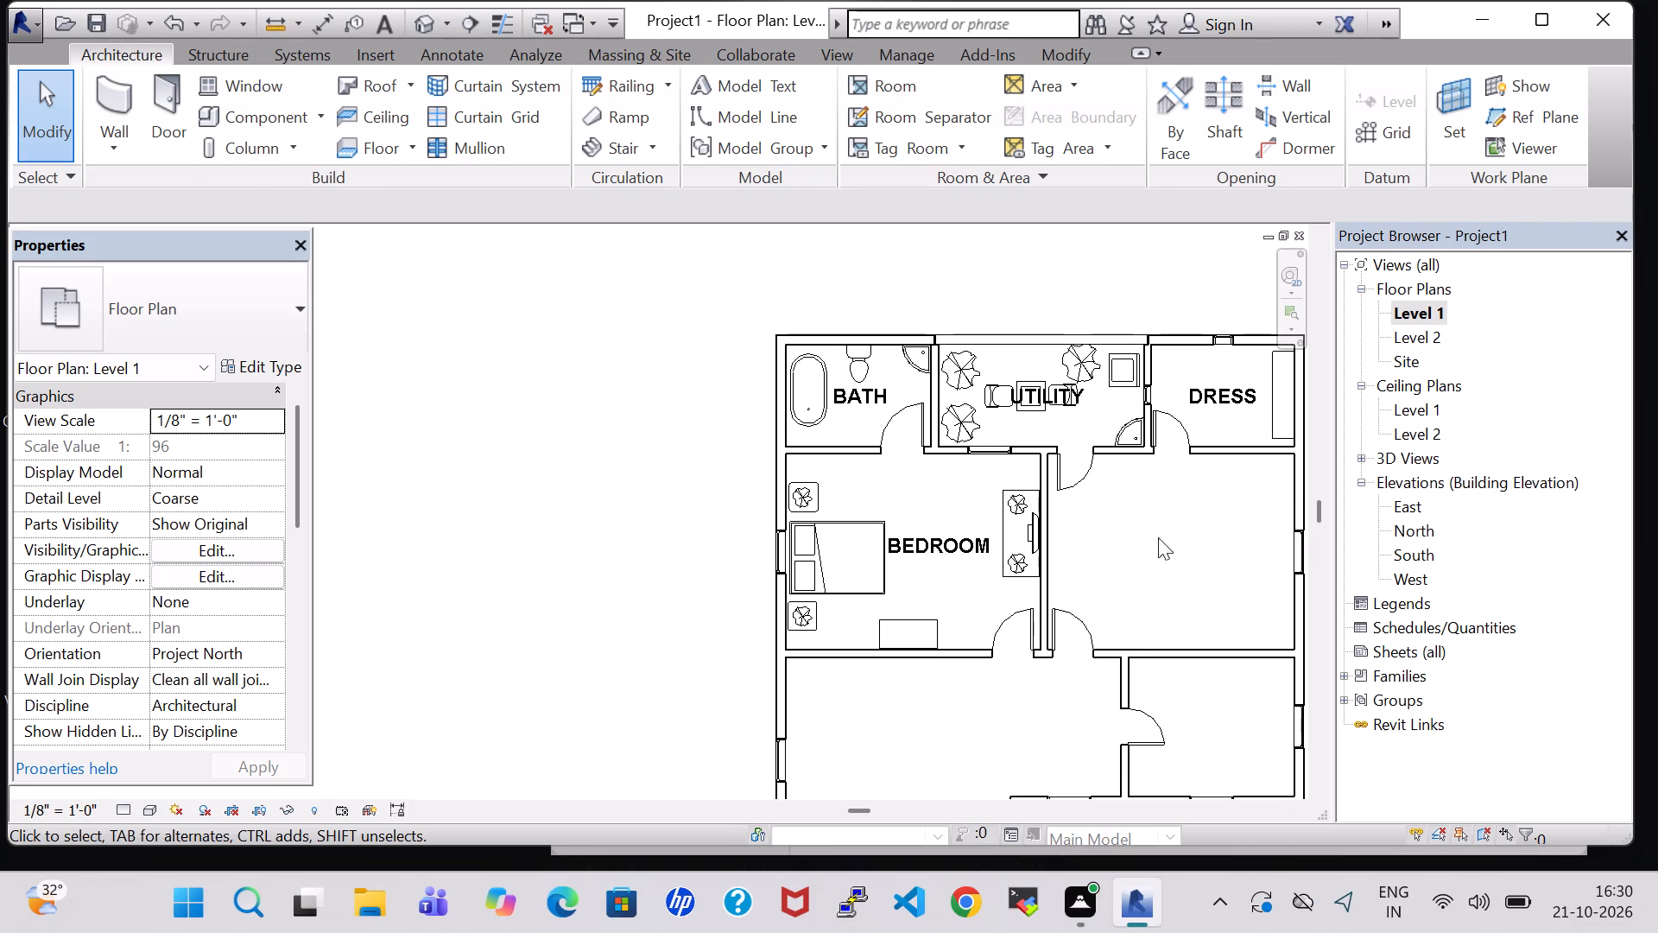
Check the wall types of the bedroom's south wall and the partition between the two rooms south of it.
{"action": "left_click", "coordinate": [899, 657]}
{"action": "left_click", "coordinate": [870, 702]}
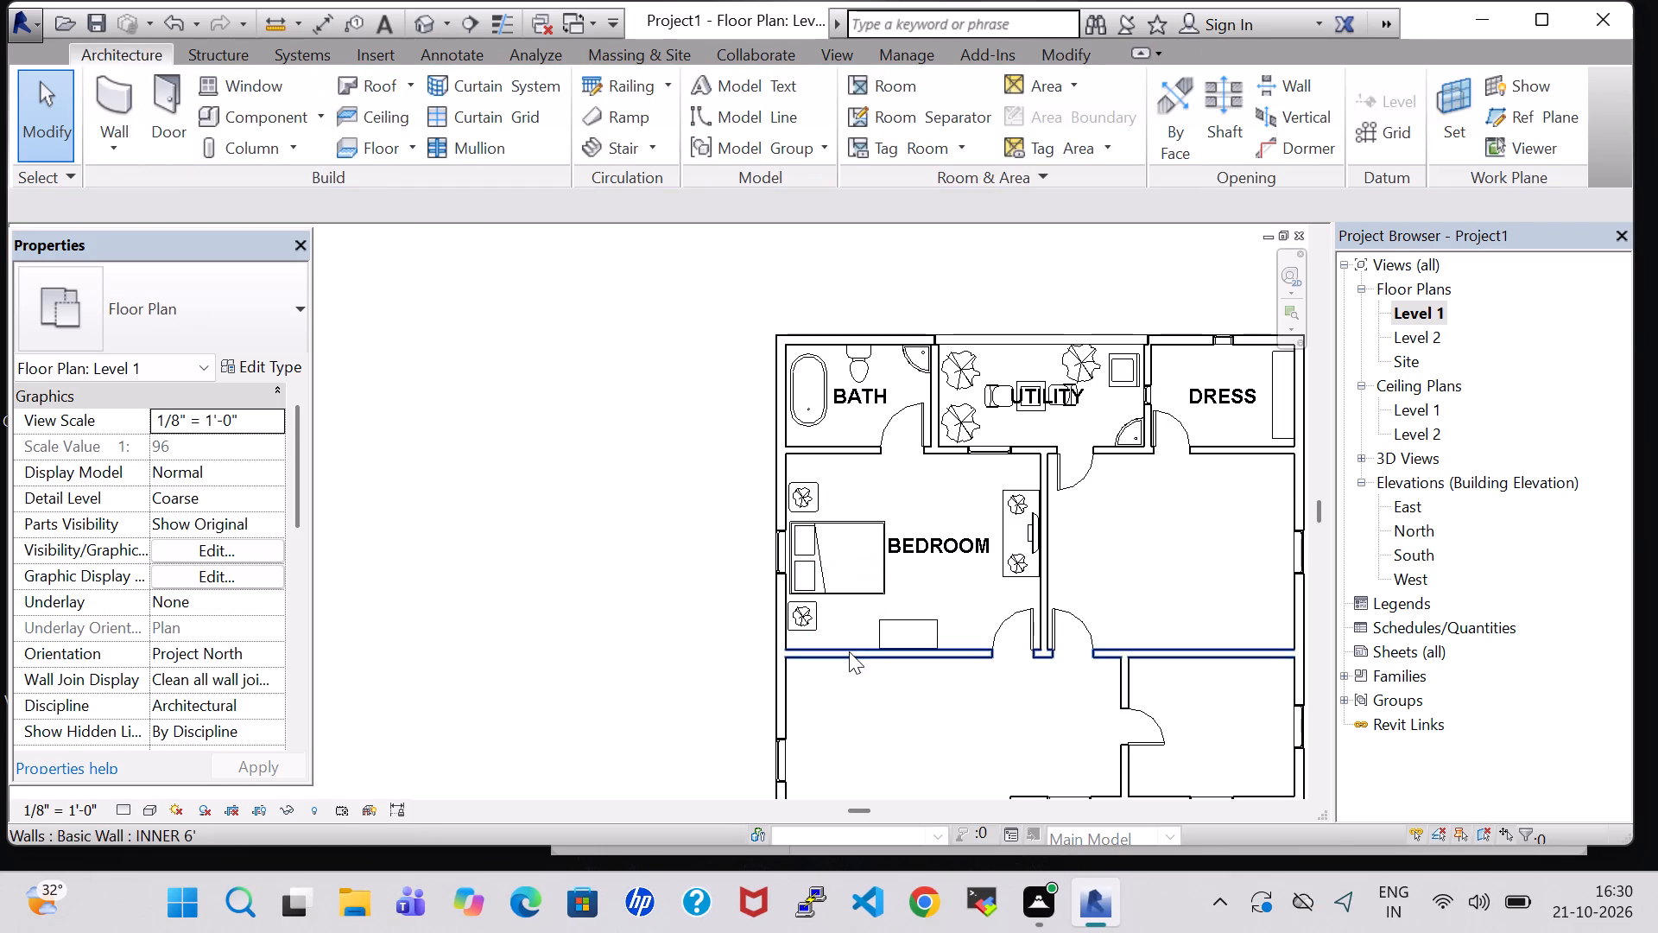
{"action": "left_click", "coordinate": [849, 651]}
{"action": "left_click", "coordinate": [1096, 574]}
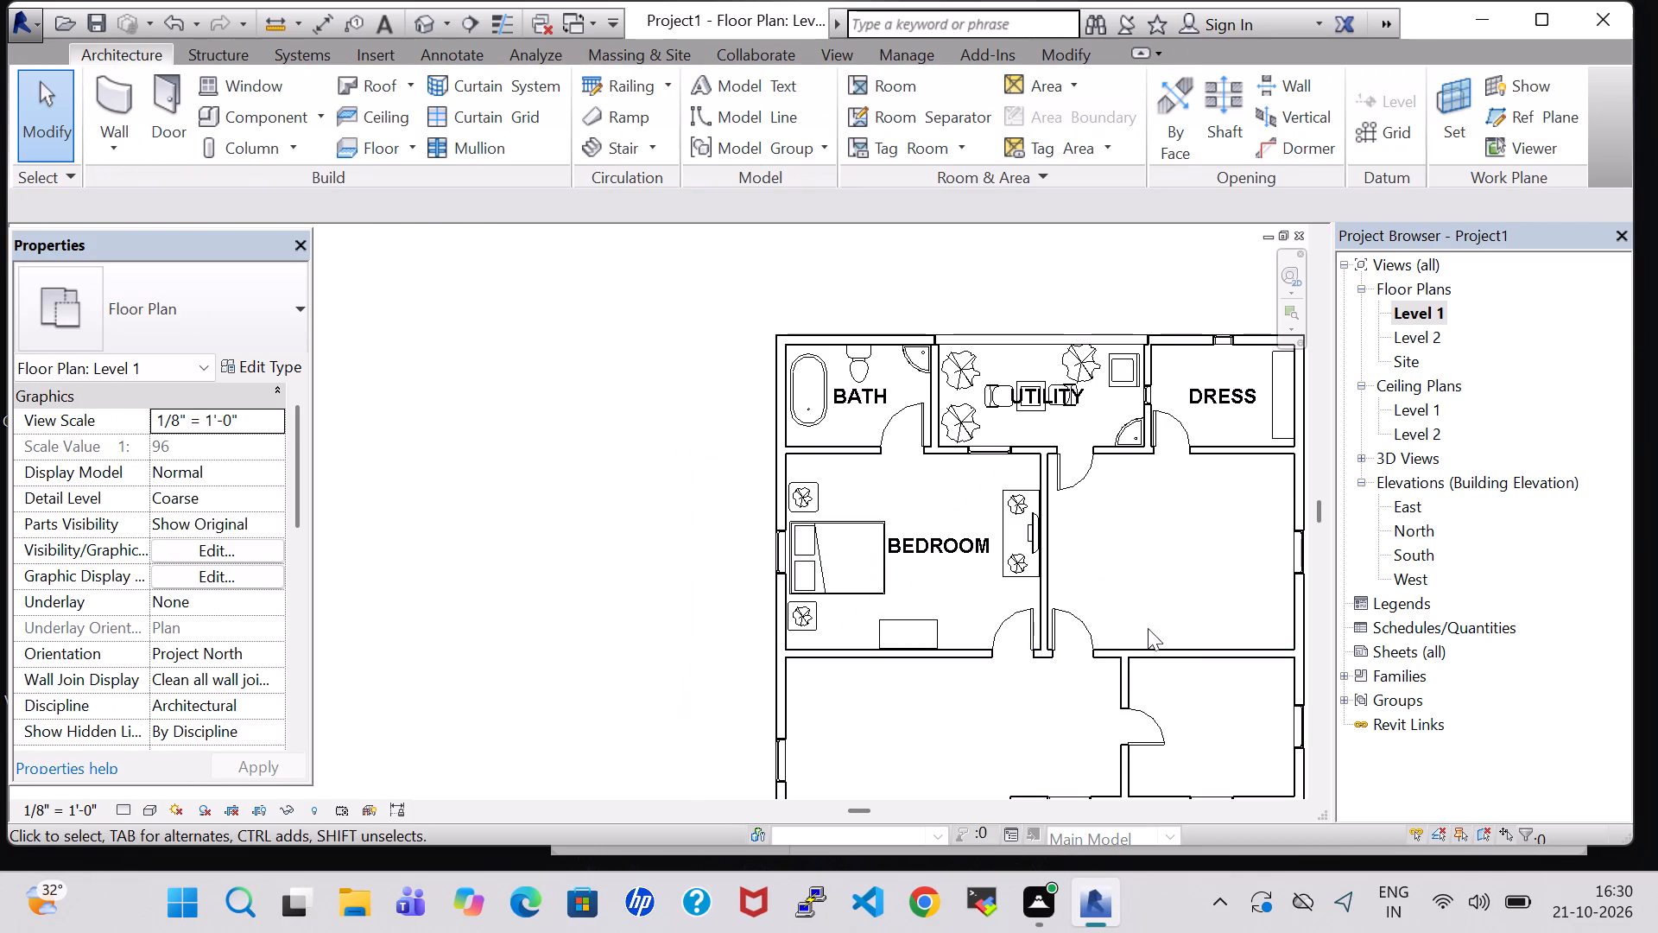
{"action": "left_click", "coordinate": [1129, 685]}
{"action": "left_click", "coordinate": [1216, 576]}
{"action": "middle_click_drag", "start_coordinate": [1216, 576], "coordinate": [1111, 576]}
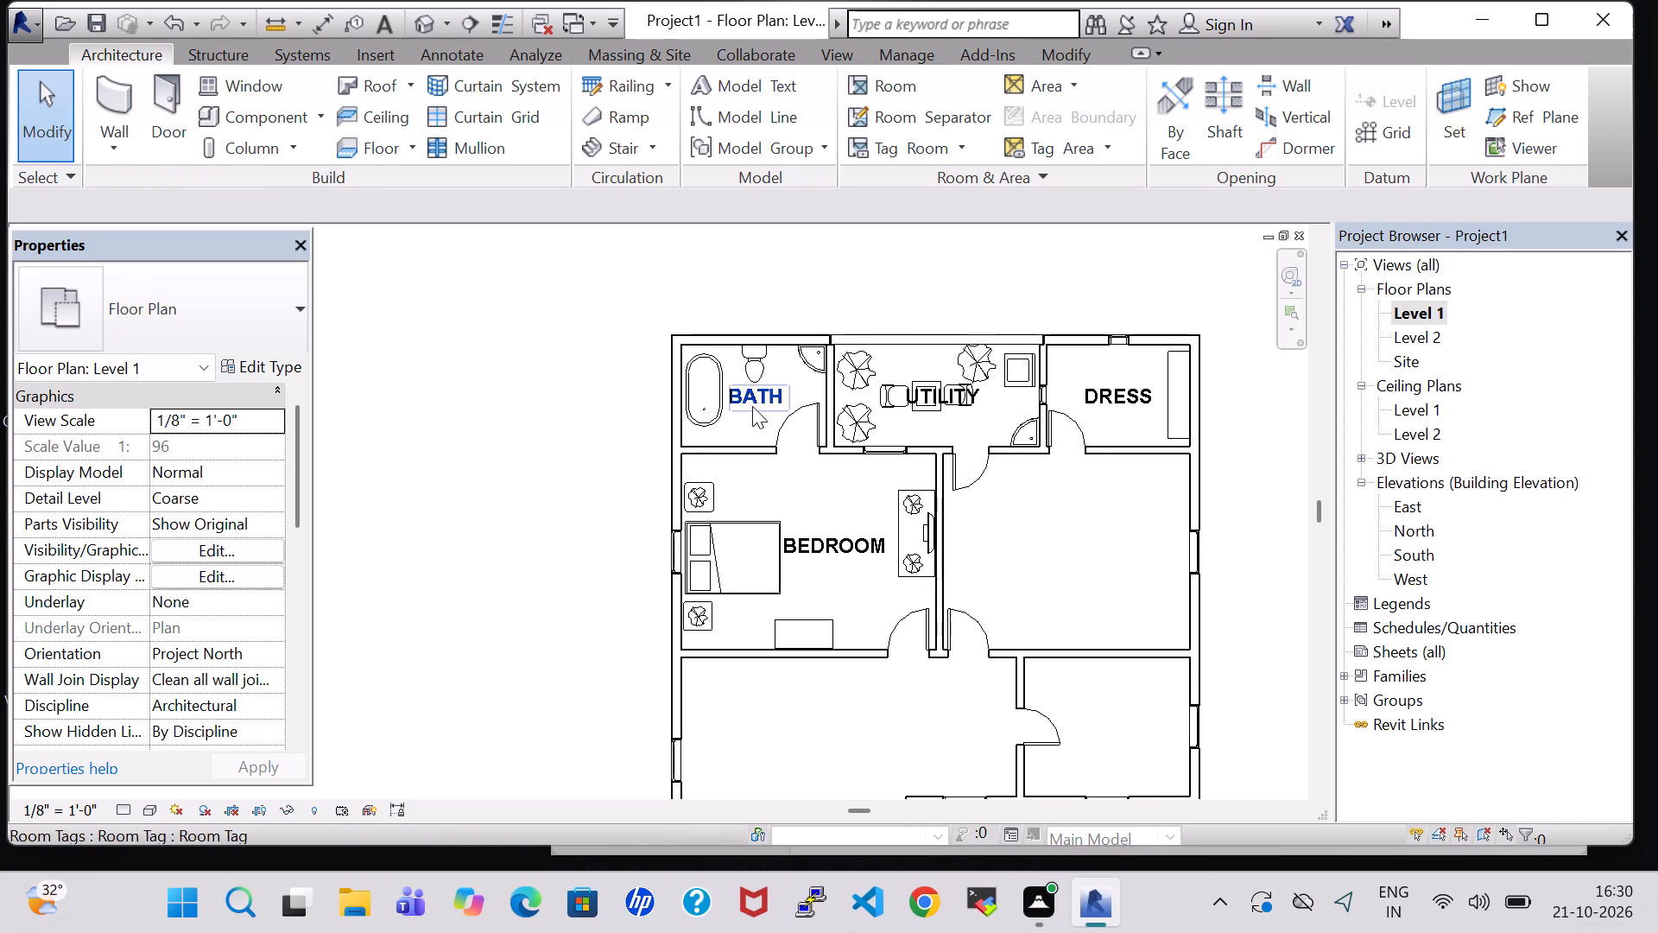
Load the Bed-Standard.0001 family from the Beds folder of the furniture library.
{"action": "left_click", "coordinate": [270, 117]}
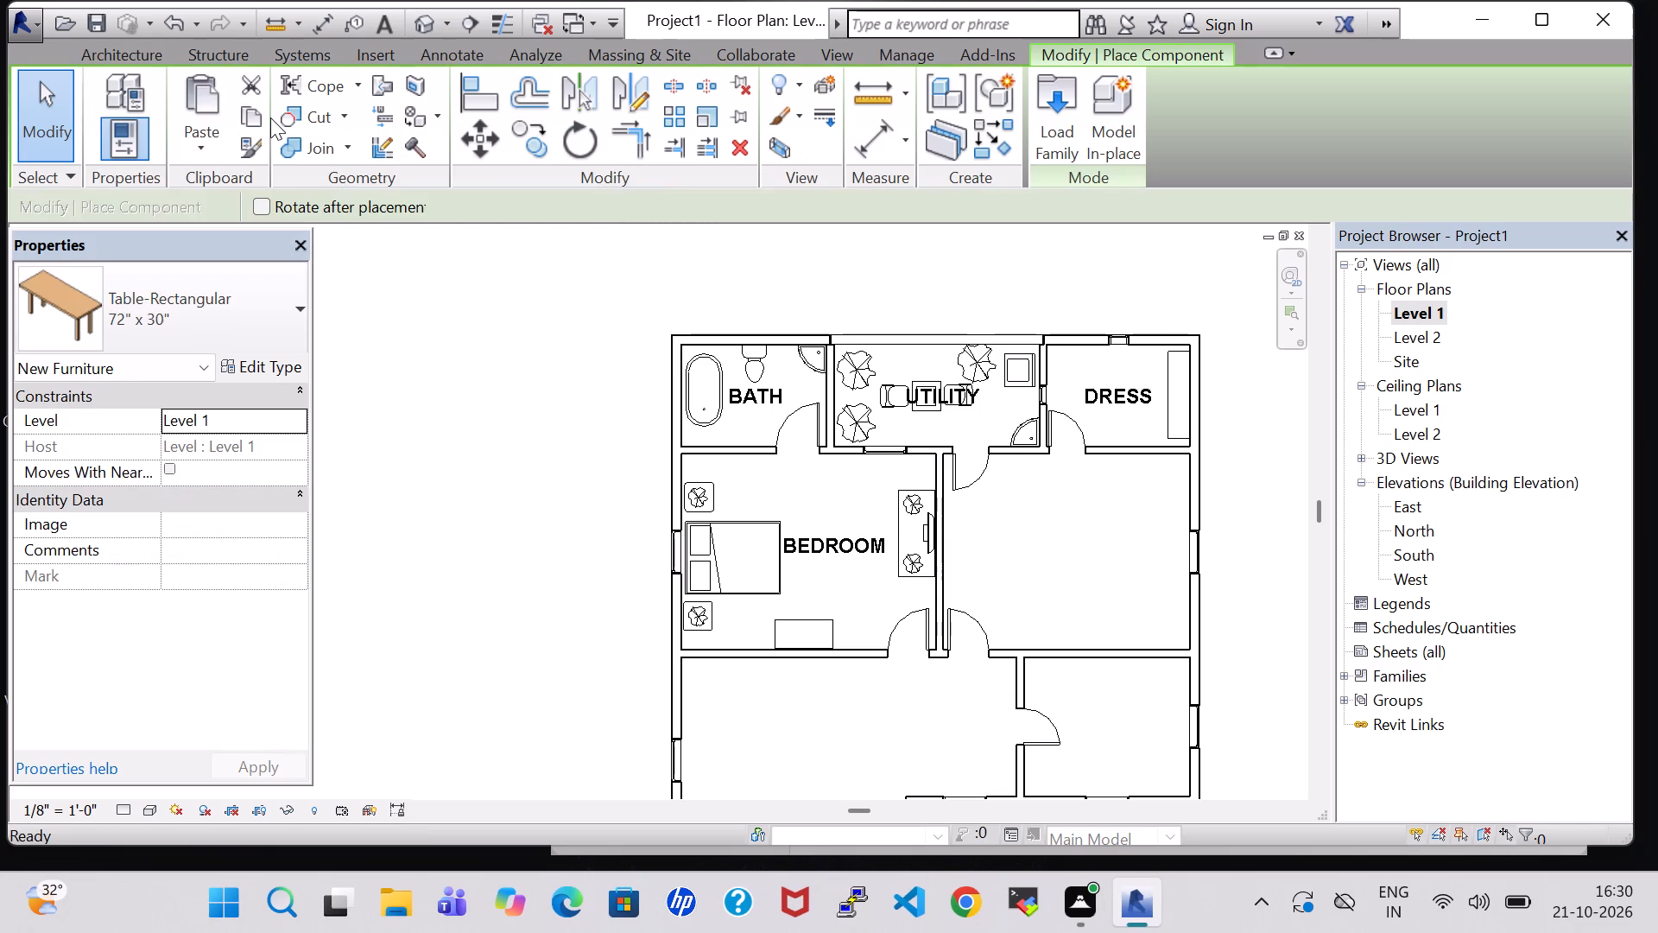
{"action": "left_click", "coordinate": [1045, 137]}
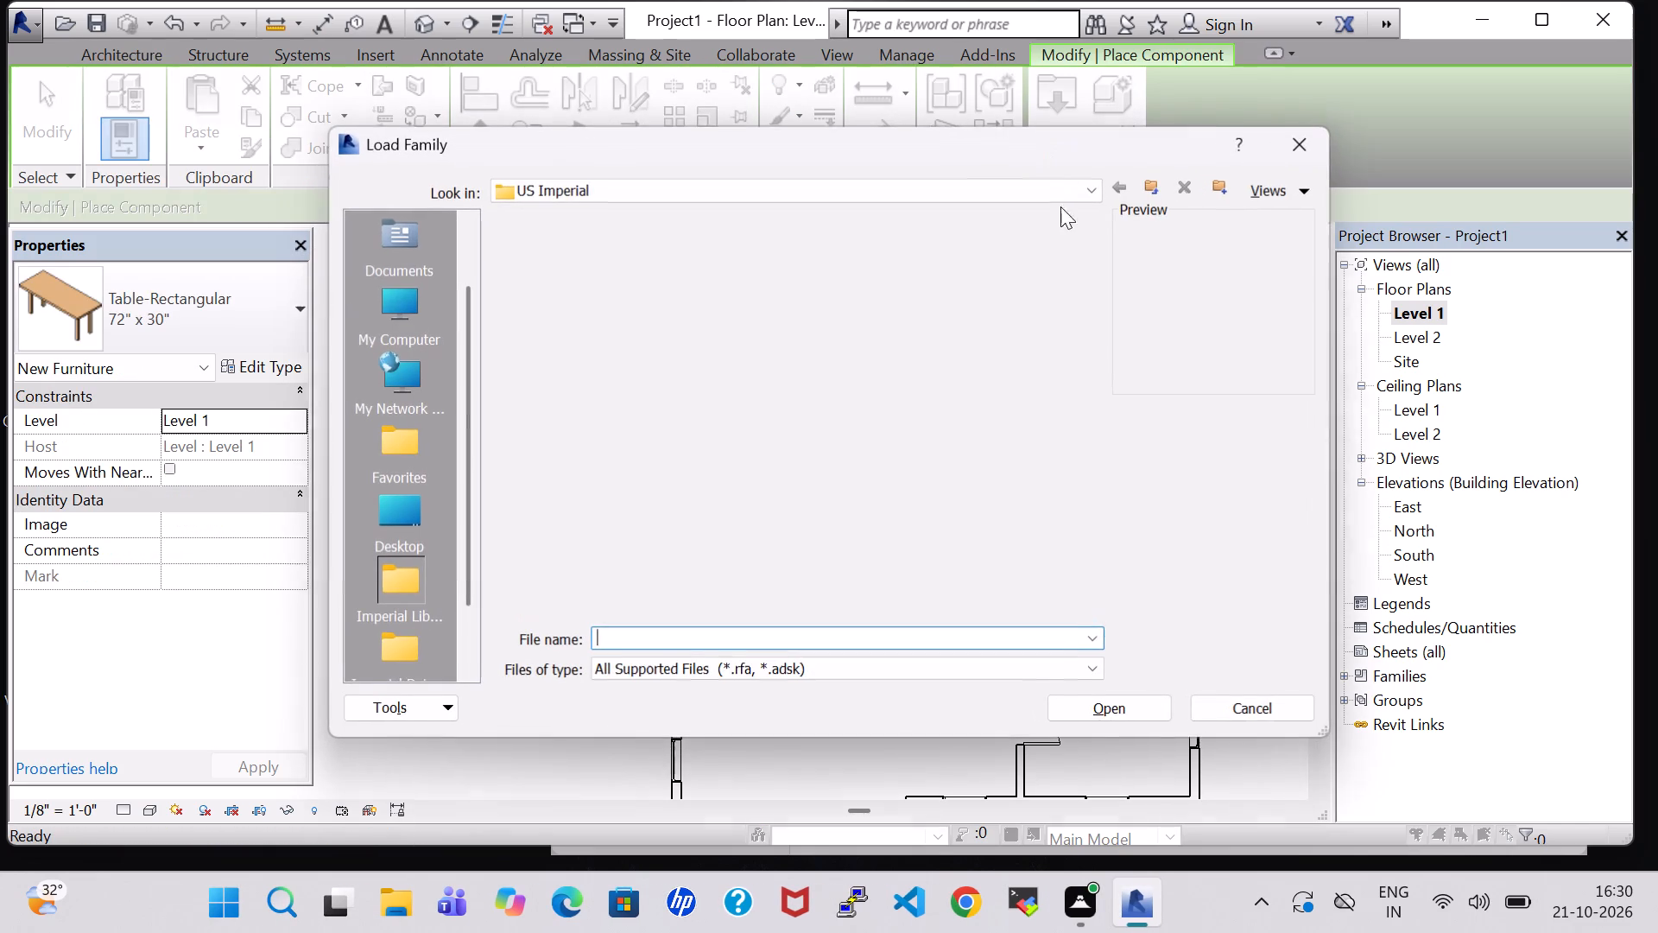
{"action": "double_click", "coordinate": [965, 575]}
{"action": "double_click", "coordinate": [557, 272]}
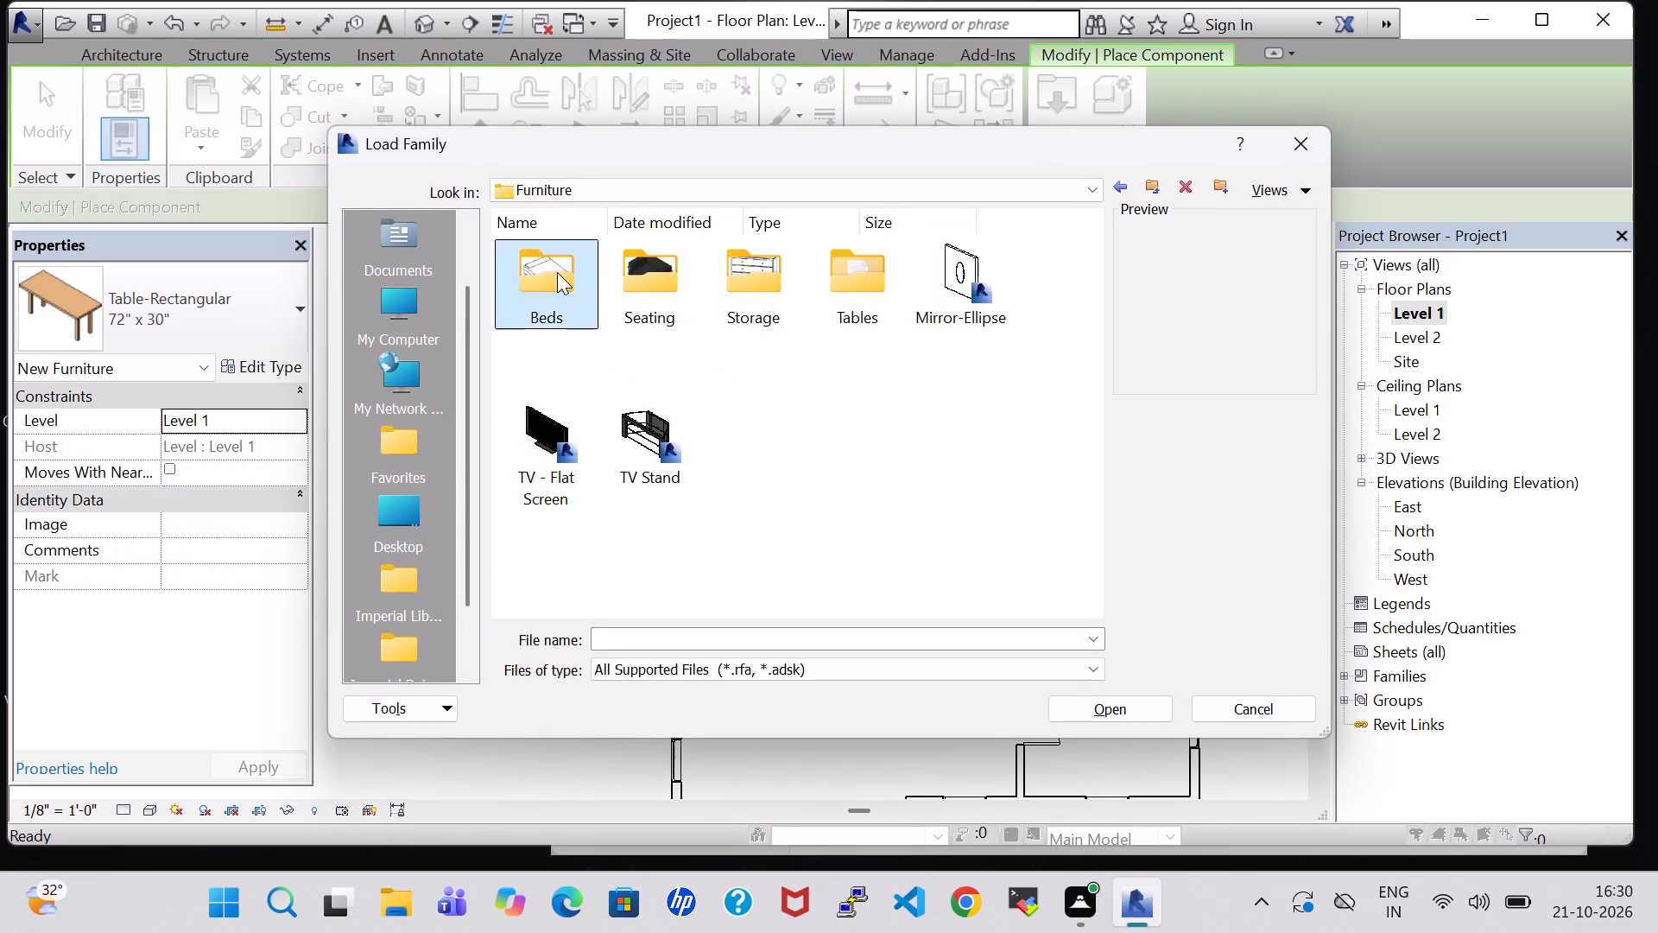
{"action": "left_click", "coordinate": [963, 301]}
{"action": "left_click", "coordinate": [1146, 698]}
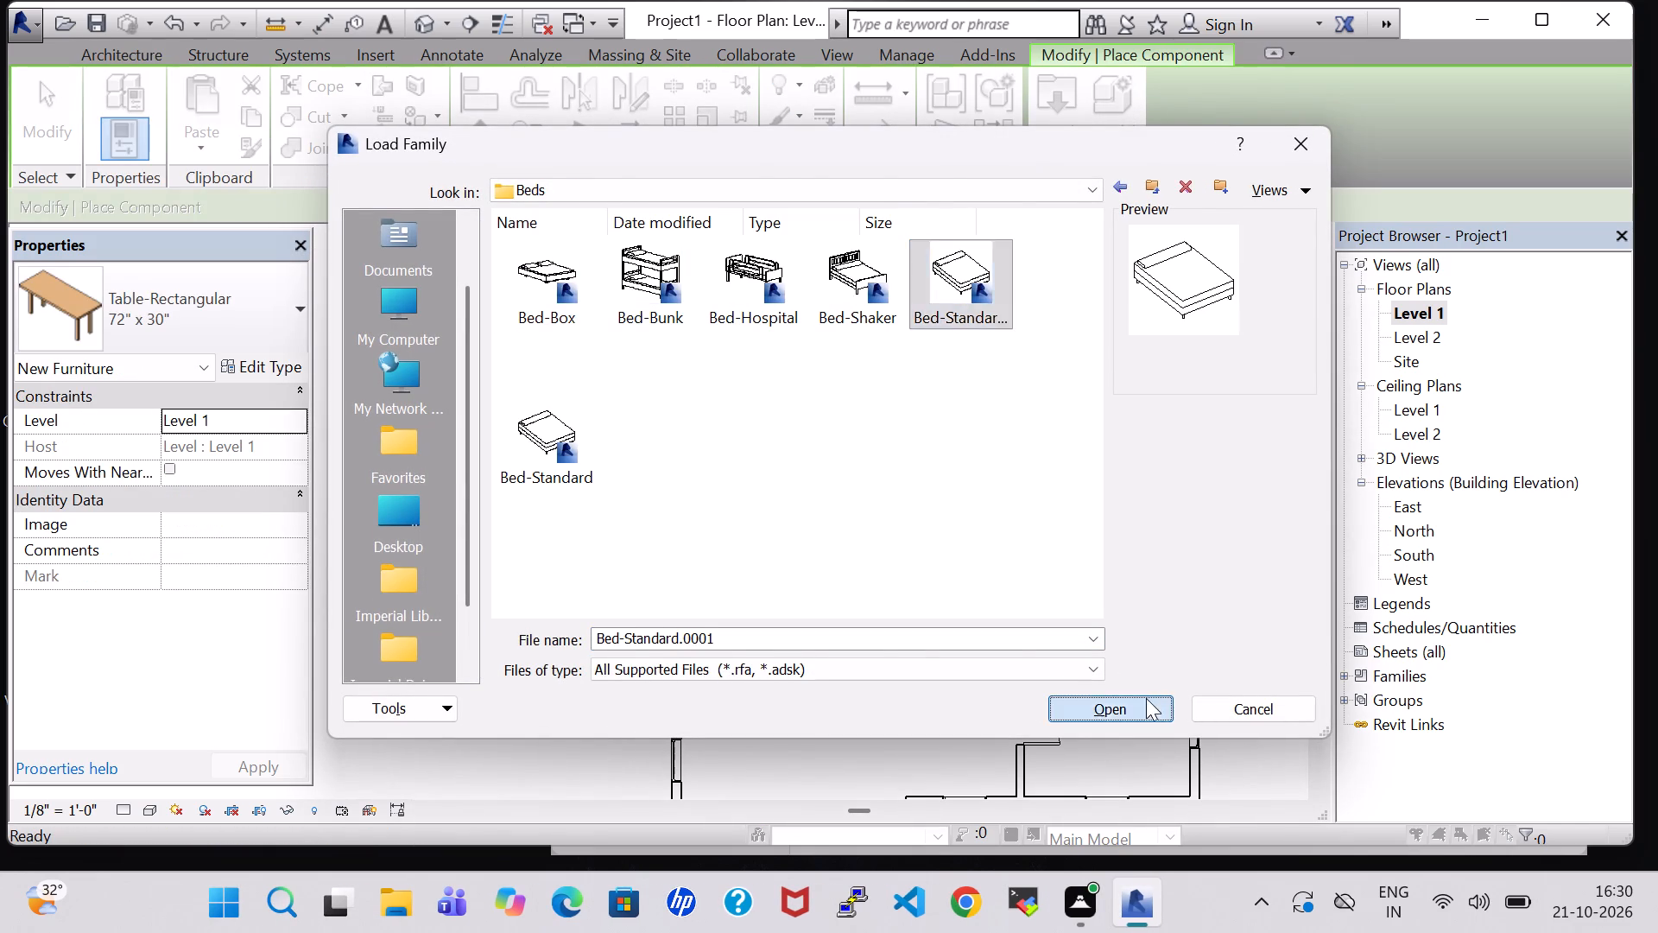
Place a Double 54" x 75" bed in the room east of BEDROOM, pillow end east, and nudge it towards the east window.
{"action": "key", "text": "space"}
{"action": "key", "text": "space"}
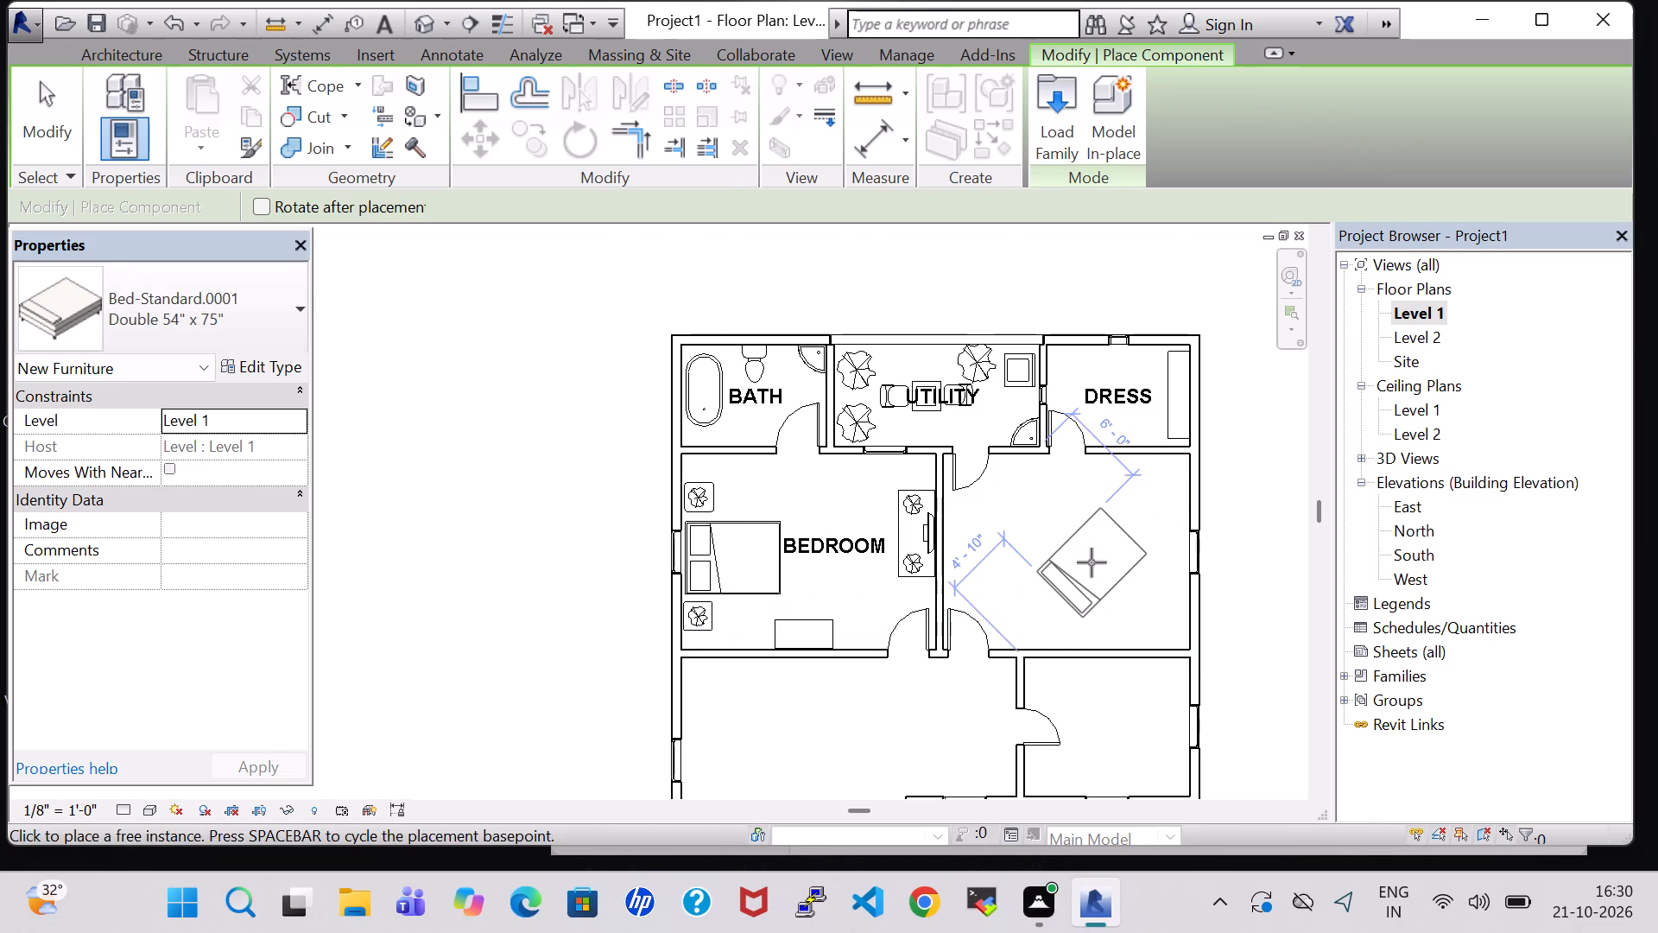
{"action": "key", "text": "space"}
{"action": "key", "text": "space"}
{"action": "scroll", "coordinate": [1092, 562], "scroll_direction": "up", "scroll_amount": 5}
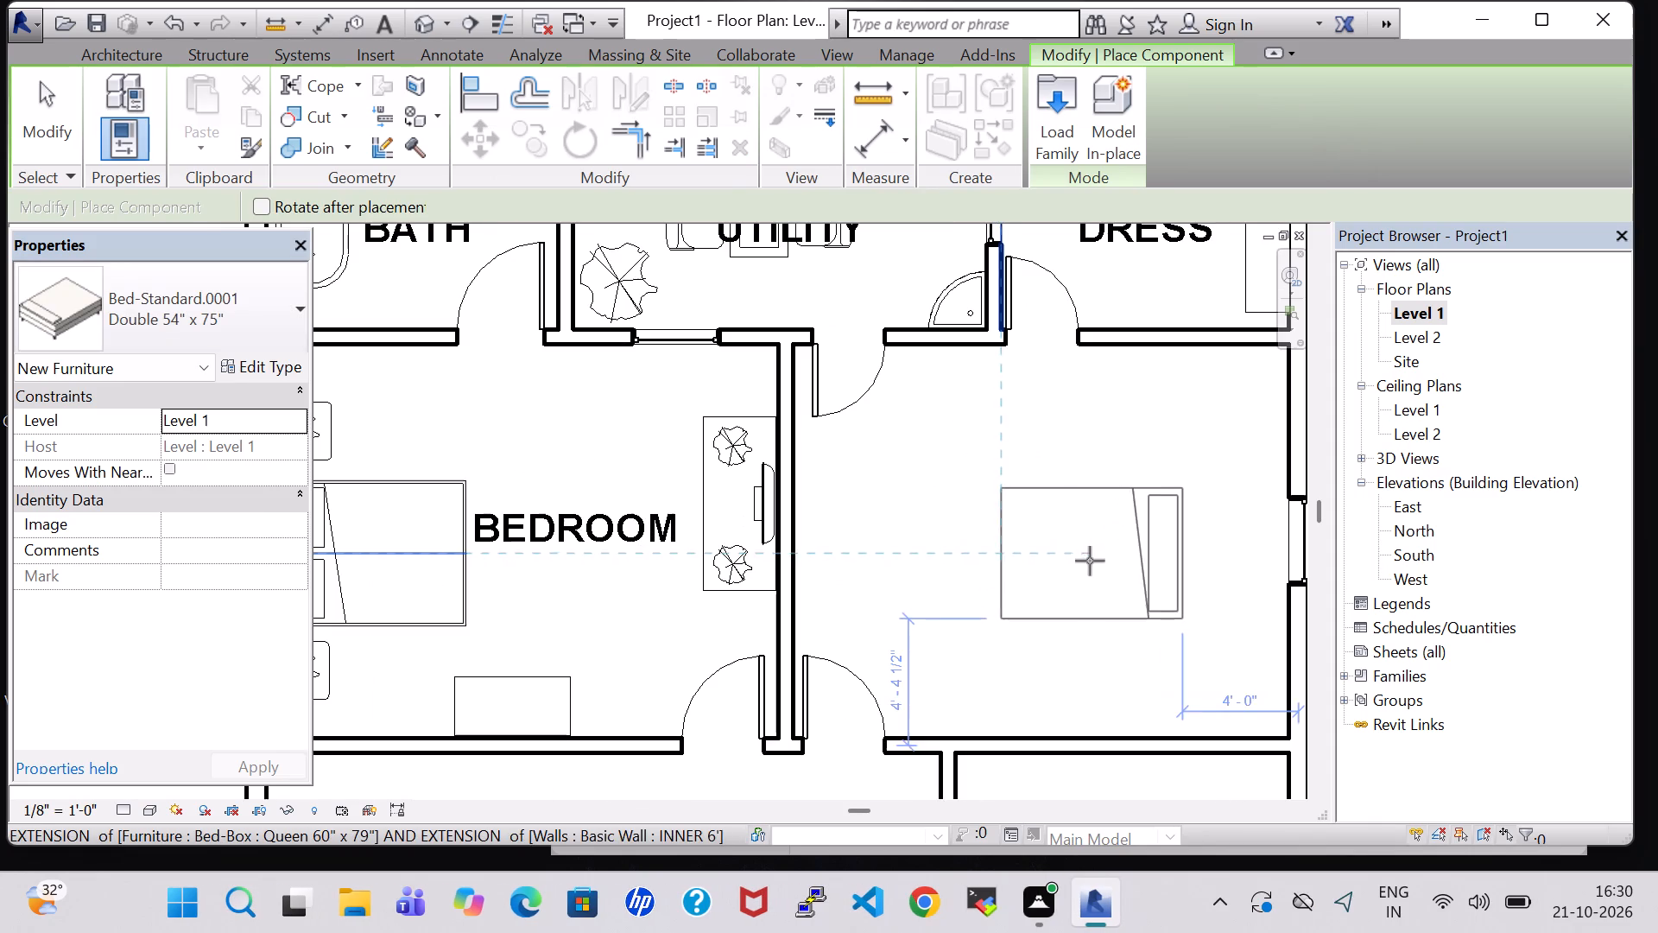
{"action": "left_click", "coordinate": [1180, 546]}
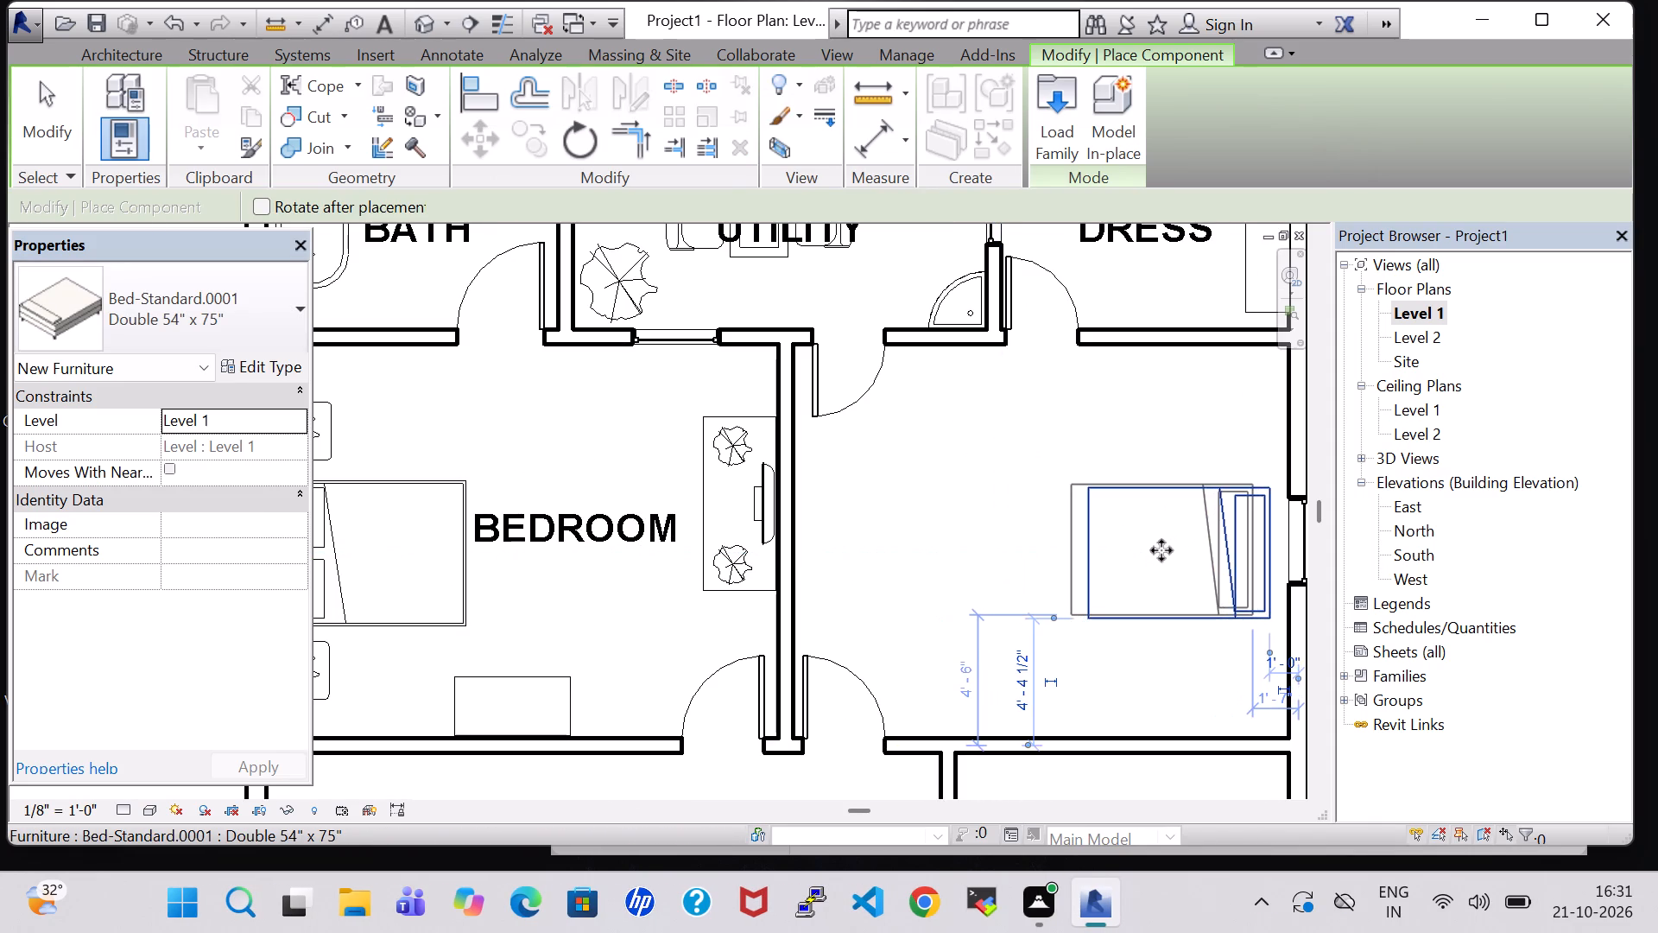
{"action": "key", "text": "Escape"}
{"action": "key", "text": "Escape"}
{"action": "left_click", "coordinate": [1161, 550]}
{"action": "key", "text": "Right"}
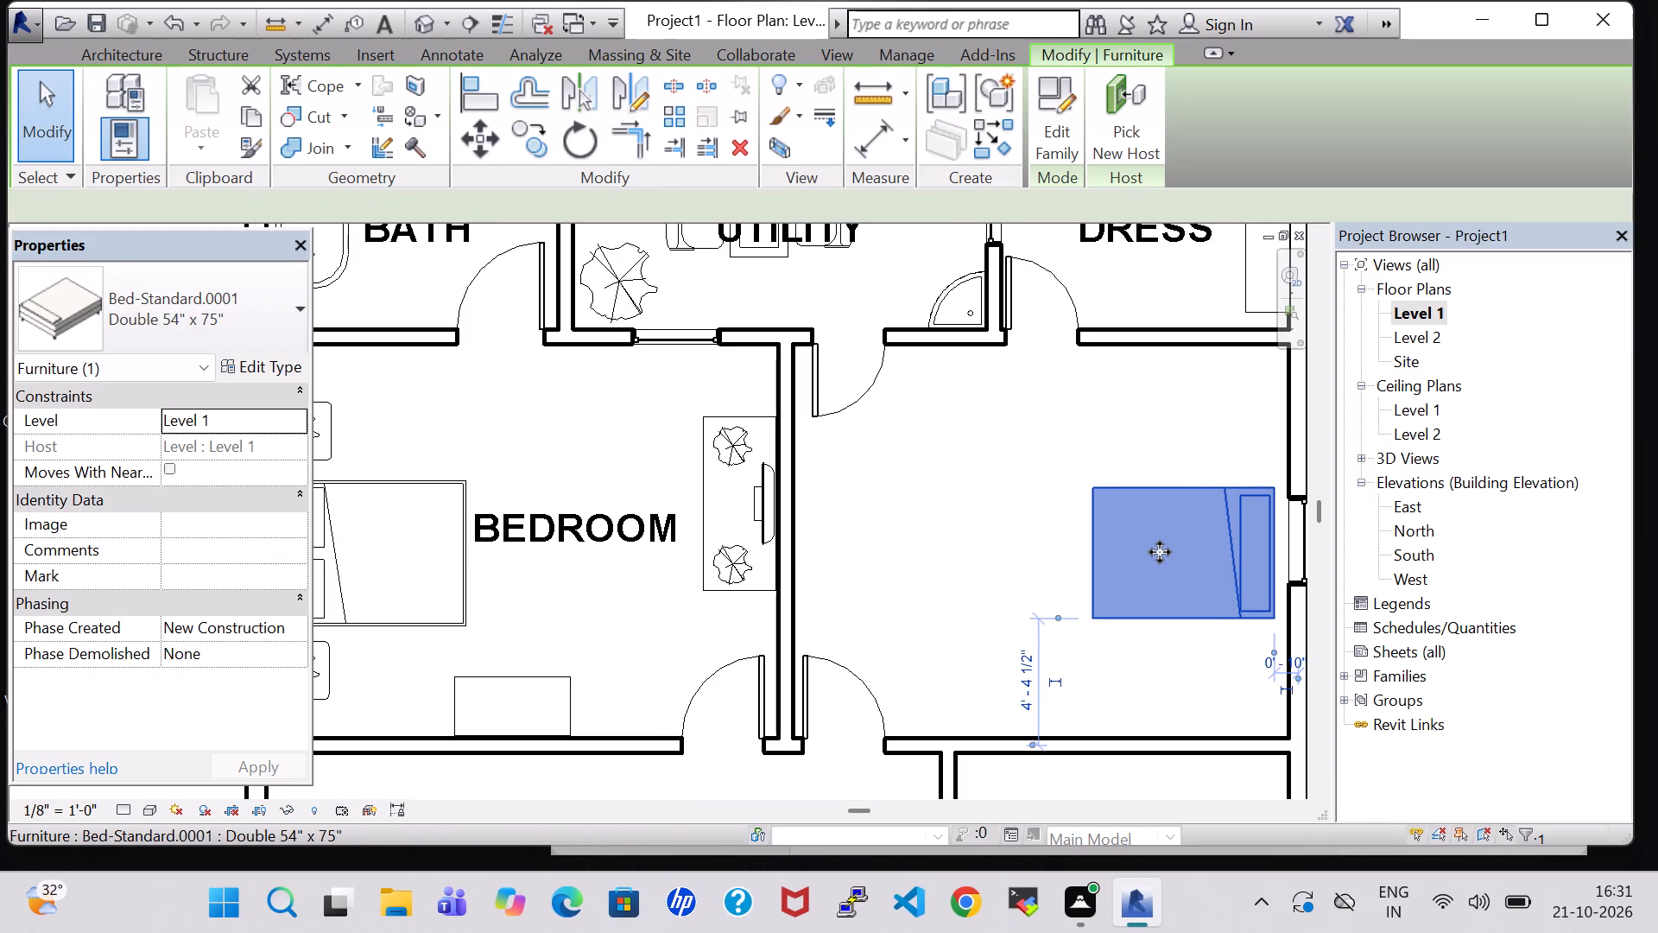
{"action": "key", "text": "Right"}
{"action": "key", "text": "Right"}
{"action": "left_click", "coordinate": [1094, 361]}
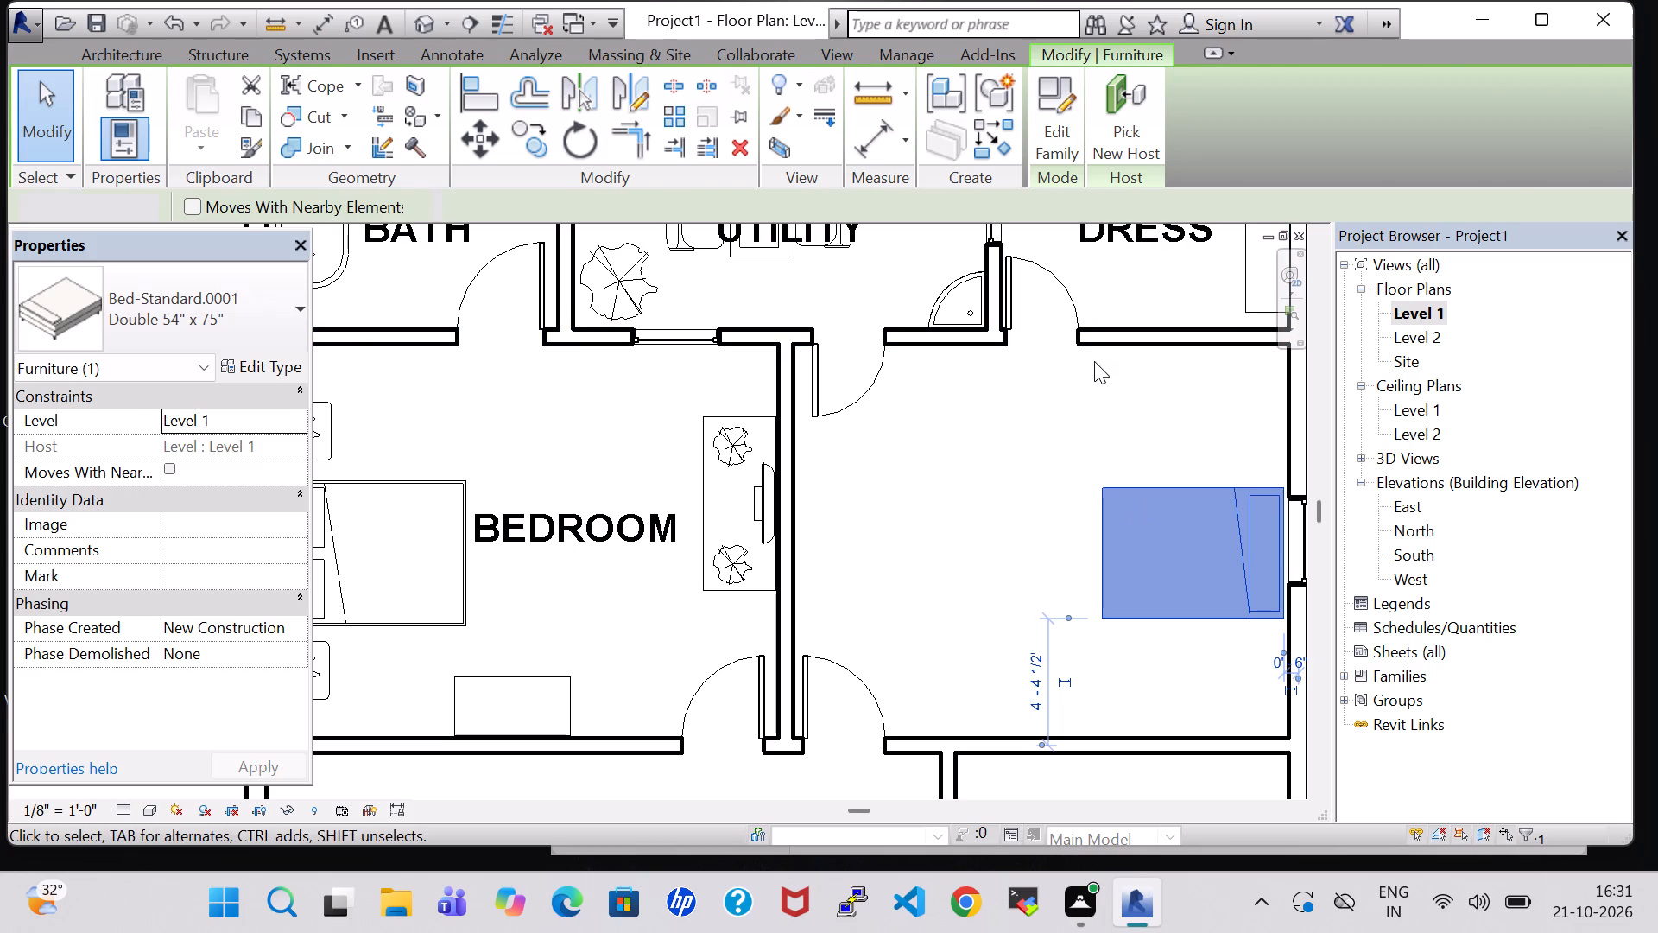
Create two Table-End 24" x 24" tables like BEDROOM's, one north and one south of the new bed's pillow end.
{"action": "scroll", "coordinate": [1094, 361], "scroll_direction": "down", "scroll_amount": 3}
{"action": "left_click", "coordinate": [594, 417]}
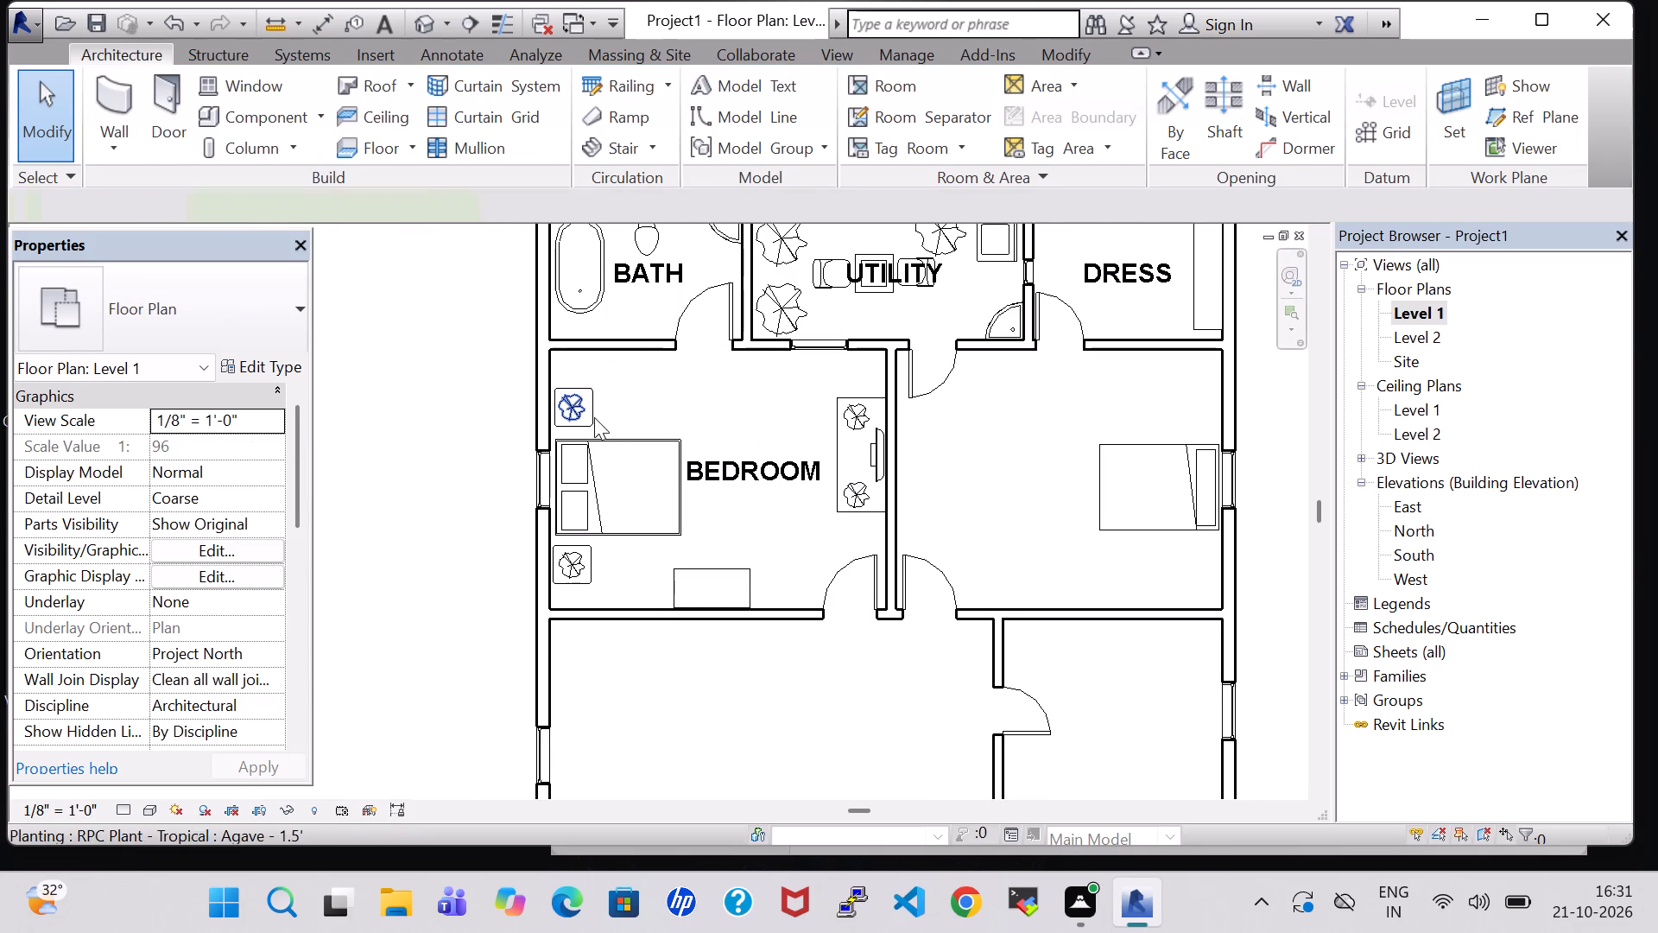
{"action": "left_click", "coordinate": [664, 397]}
{"action": "scroll", "coordinate": [644, 402], "scroll_direction": "up", "scroll_amount": 5}
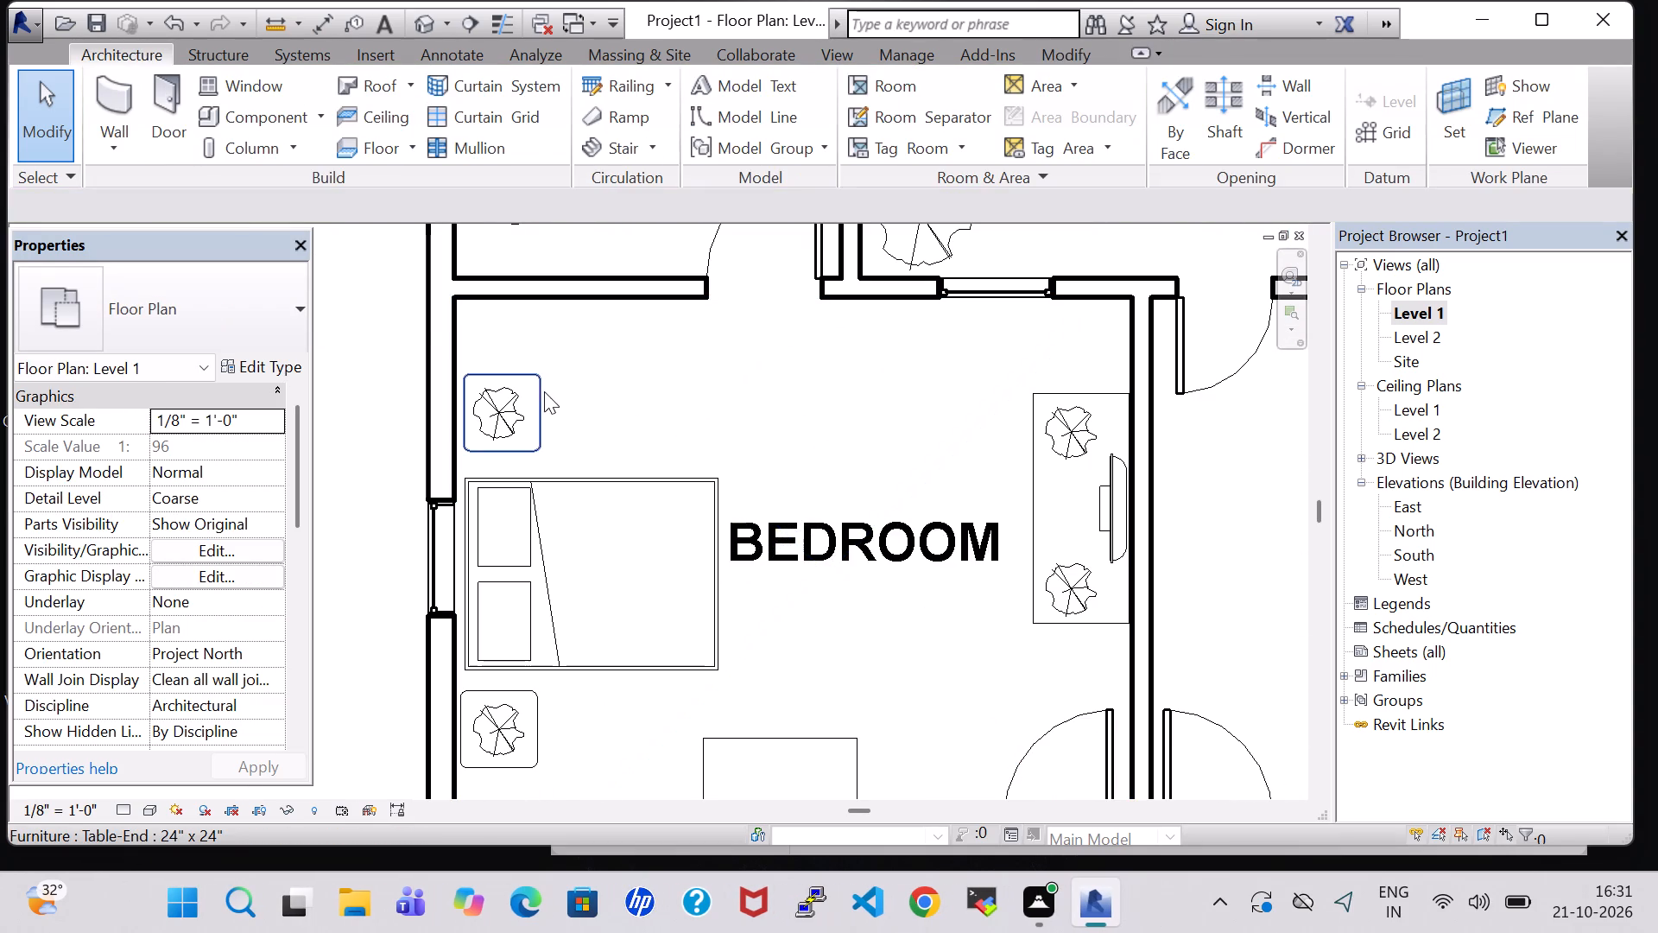
{"action": "left_click", "coordinate": [538, 391]}
{"action": "right_click", "coordinate": [538, 391]}
{"action": "left_click", "coordinate": [737, 455]}
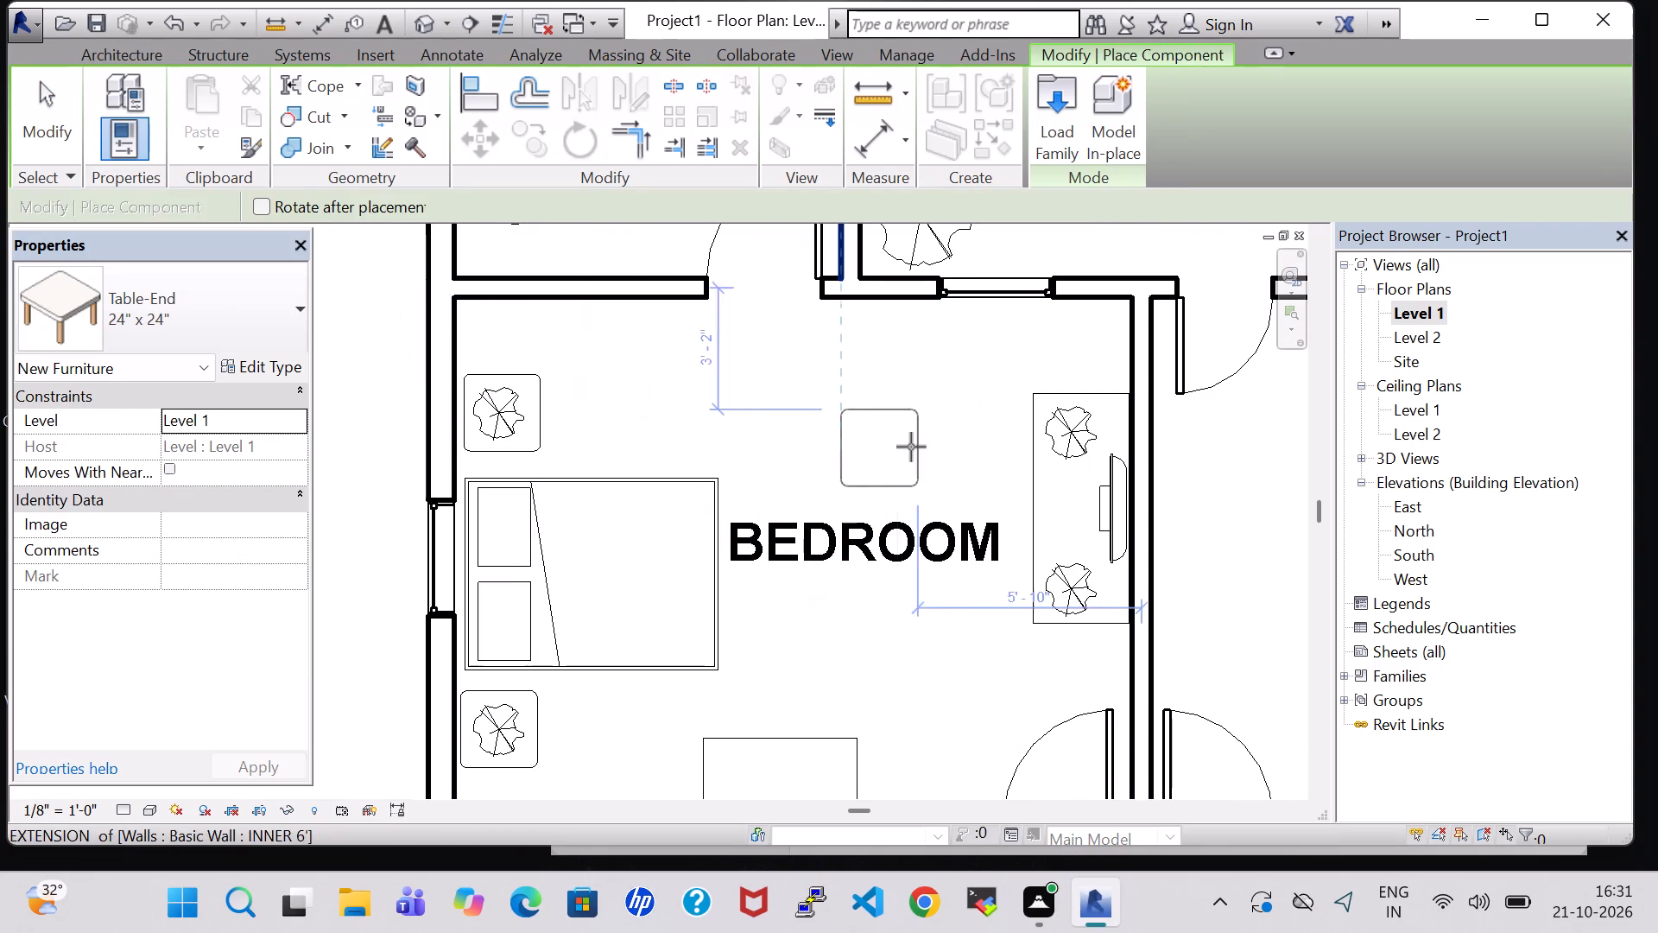
{"action": "middle_click_drag", "start_coordinate": [927, 447], "coordinate": [618, 452]}
{"action": "middle_click", "coordinate": [1182, 486]}
{"action": "middle_click_drag", "start_coordinate": [1152, 486], "coordinate": [929, 486]}
{"action": "middle_click", "coordinate": [928, 486]}
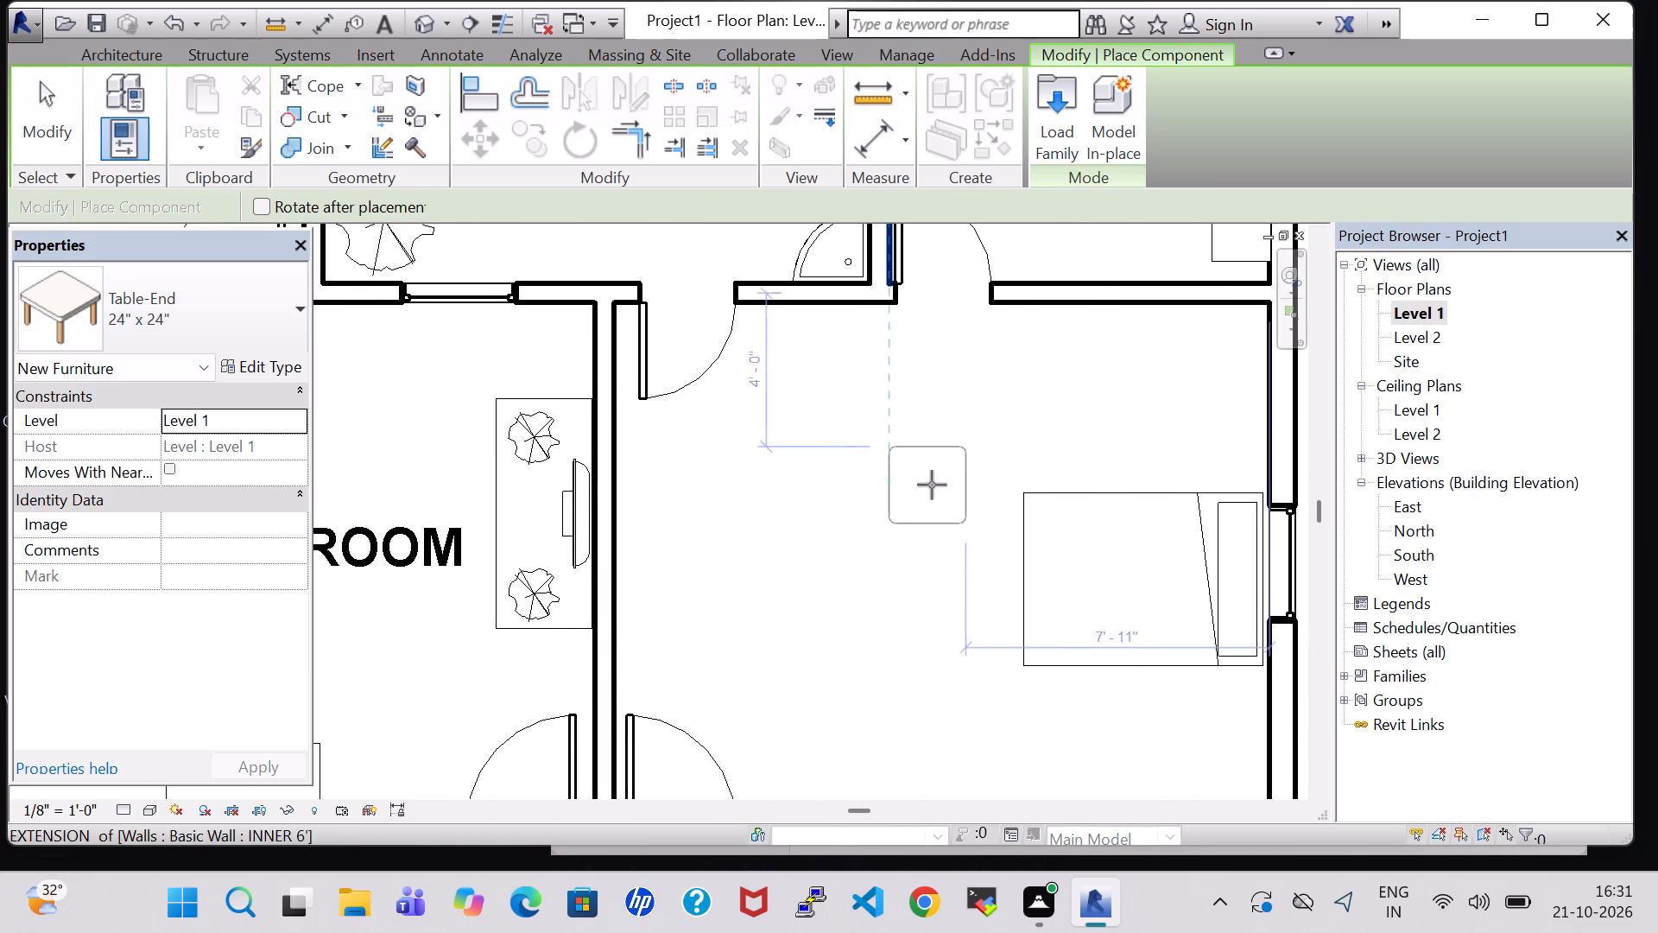
{"action": "left_click", "coordinate": [1216, 439]}
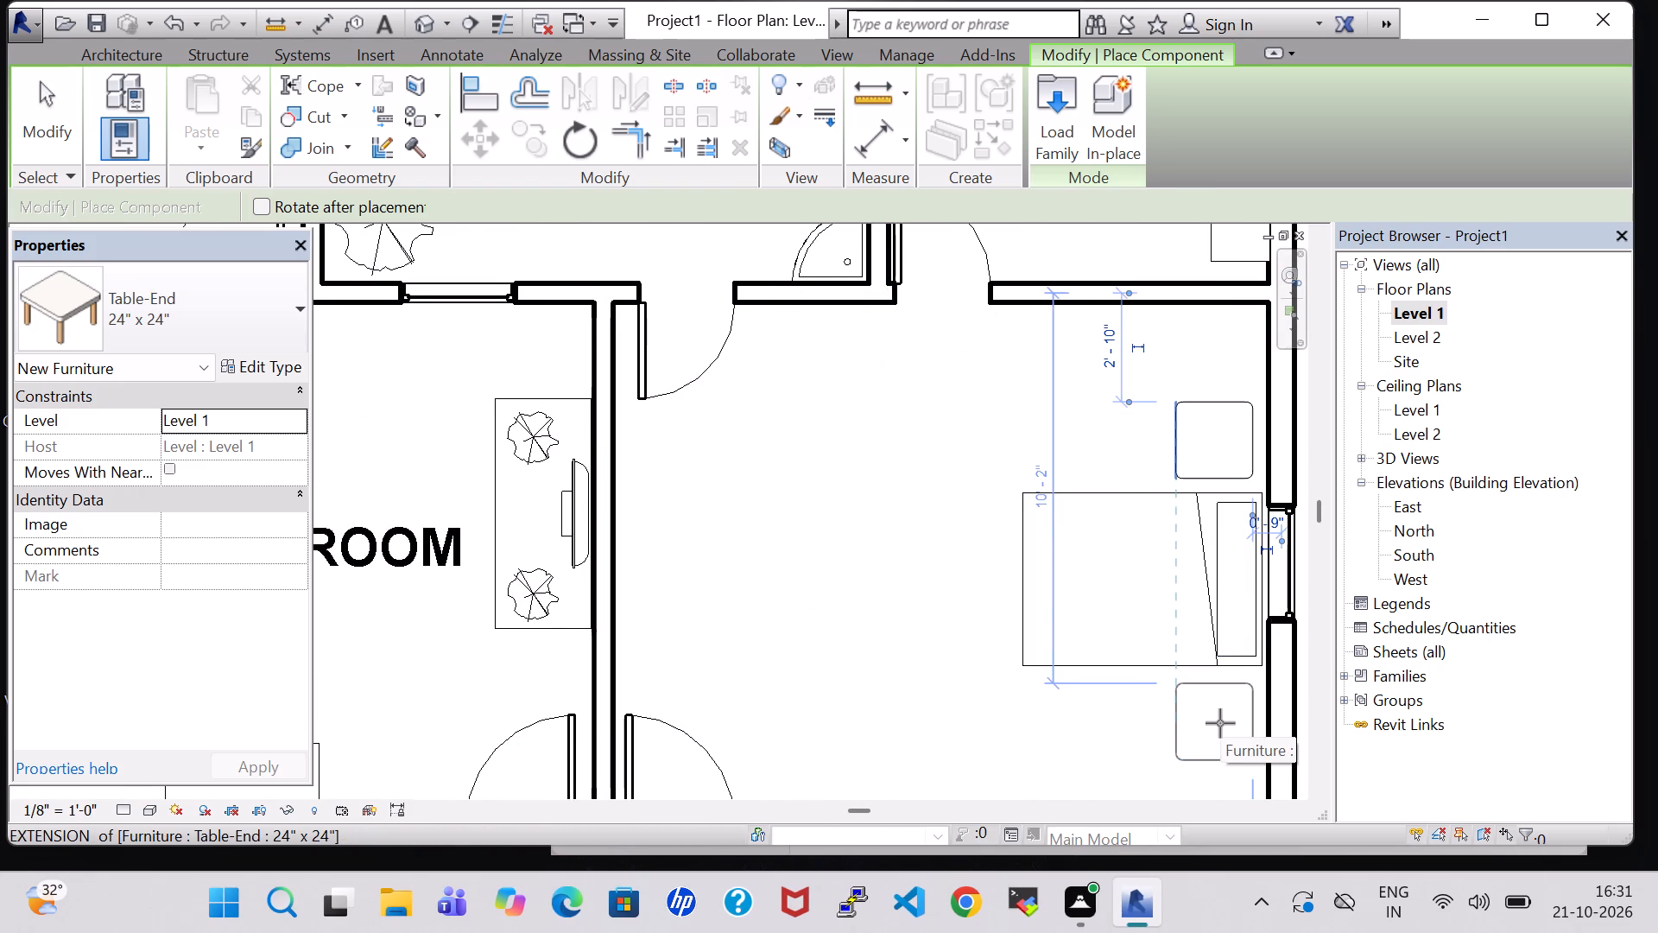
{"action": "left_click", "coordinate": [1220, 723]}
{"action": "key", "text": "Escape"}
{"action": "key", "text": "Escape"}
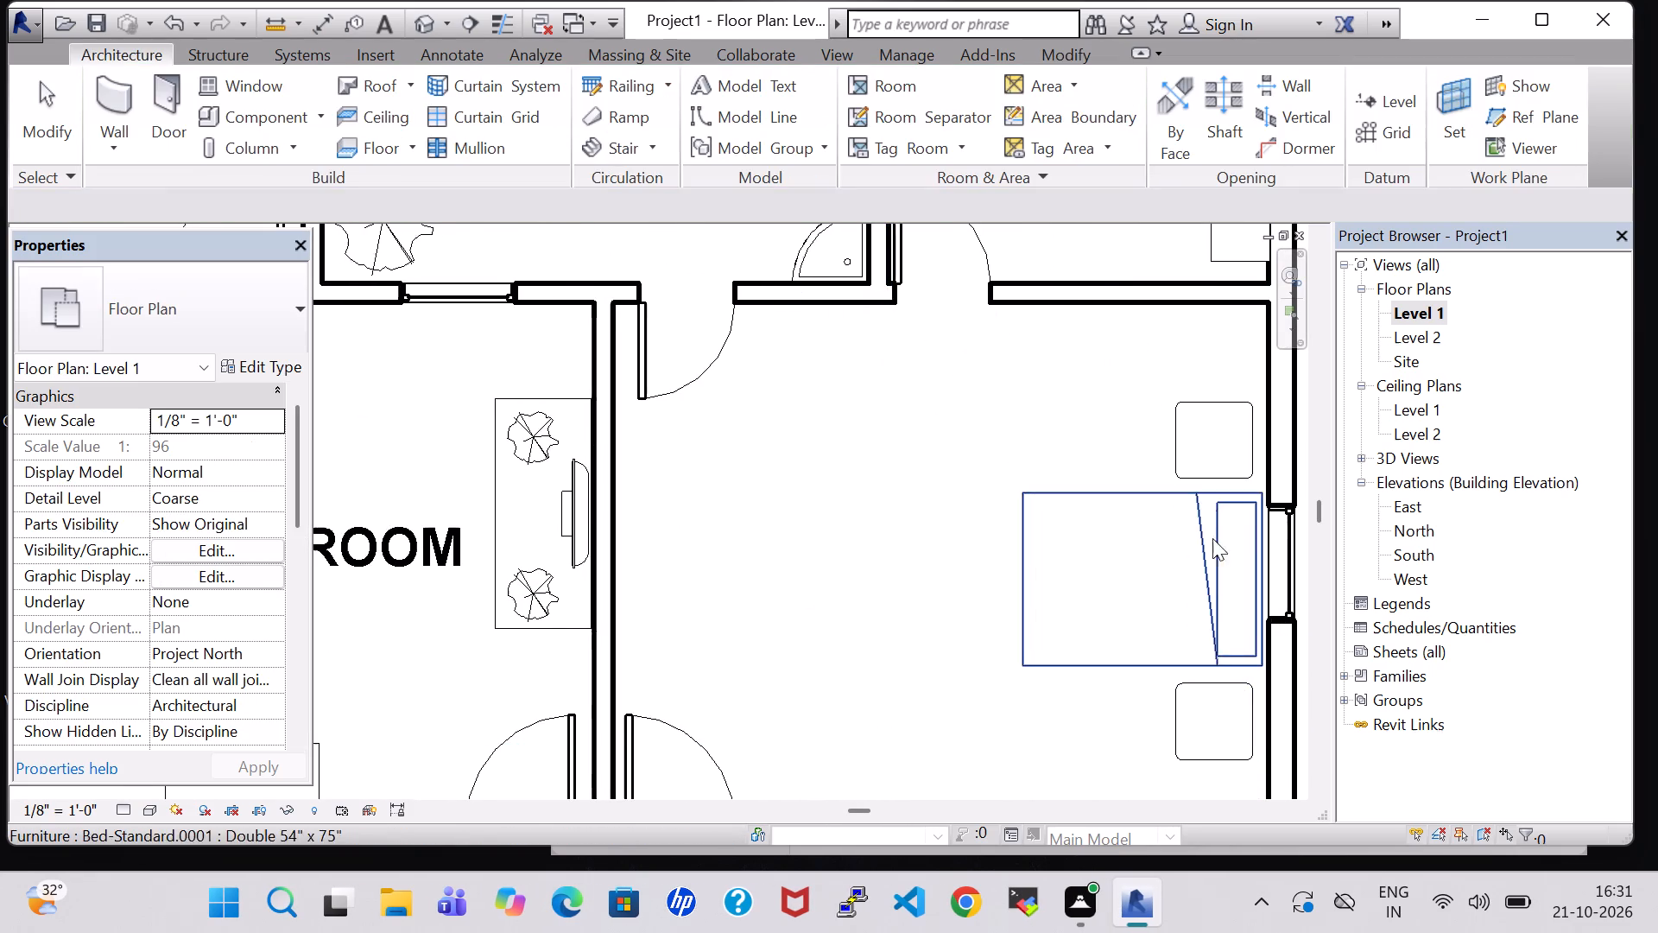
Nudge both new end tables slightly east towards the outer wall.
{"action": "left_click", "coordinate": [1181, 421]}
{"action": "key", "text": "Right"}
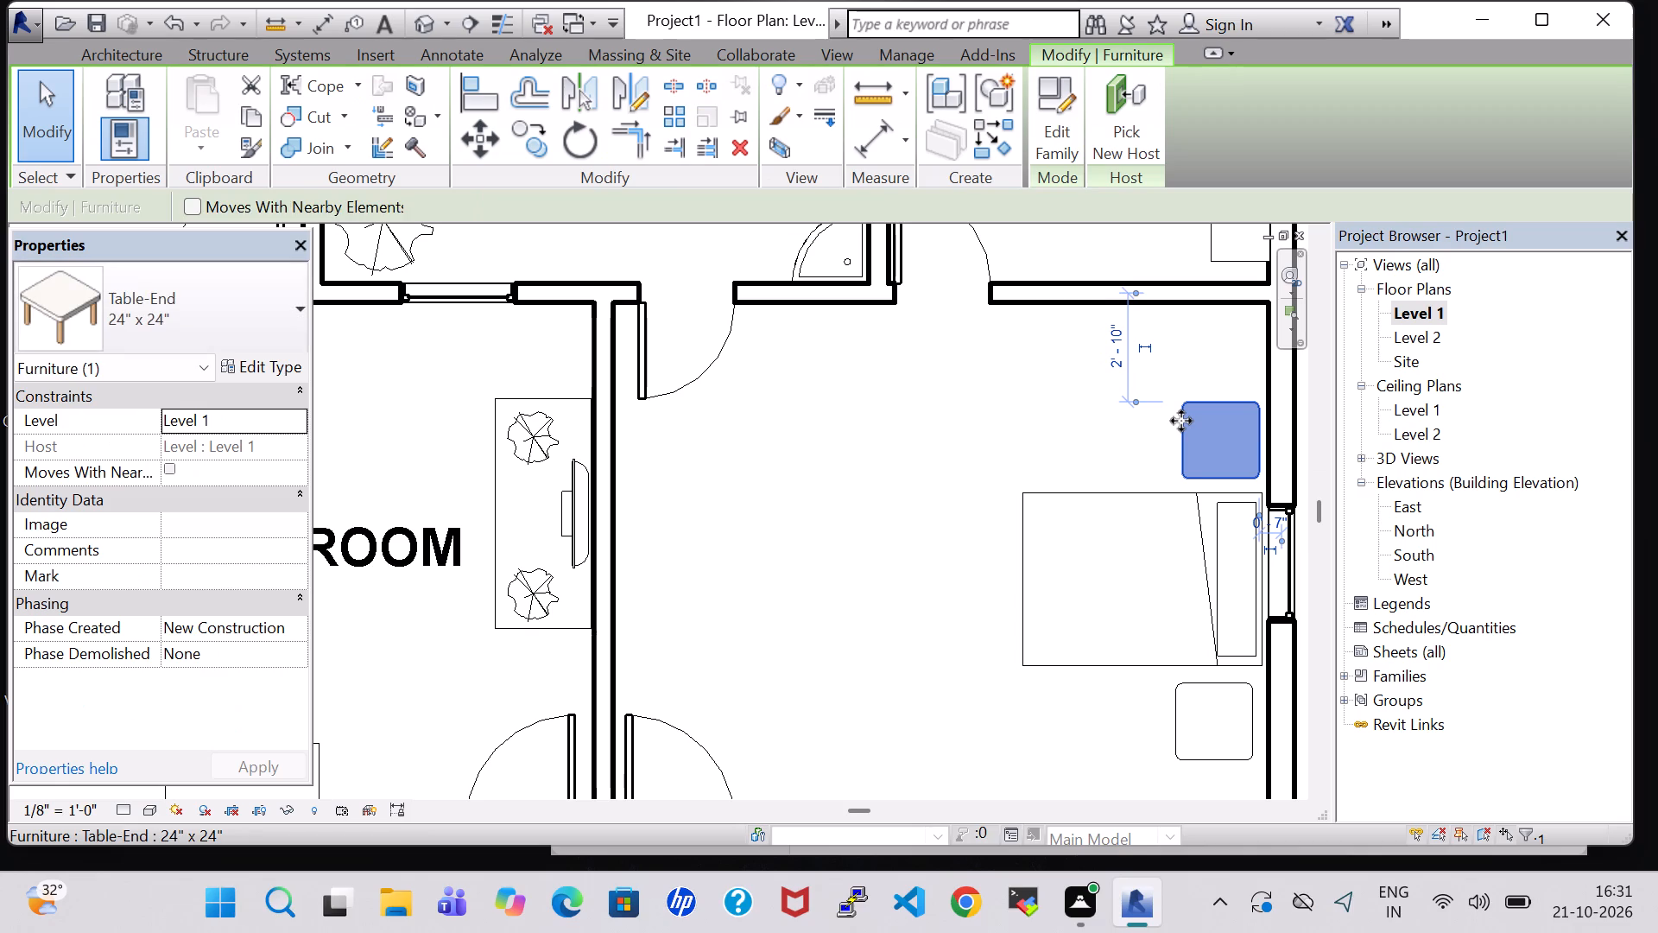
{"action": "key", "text": "Right"}
{"action": "key", "text": "Left"}
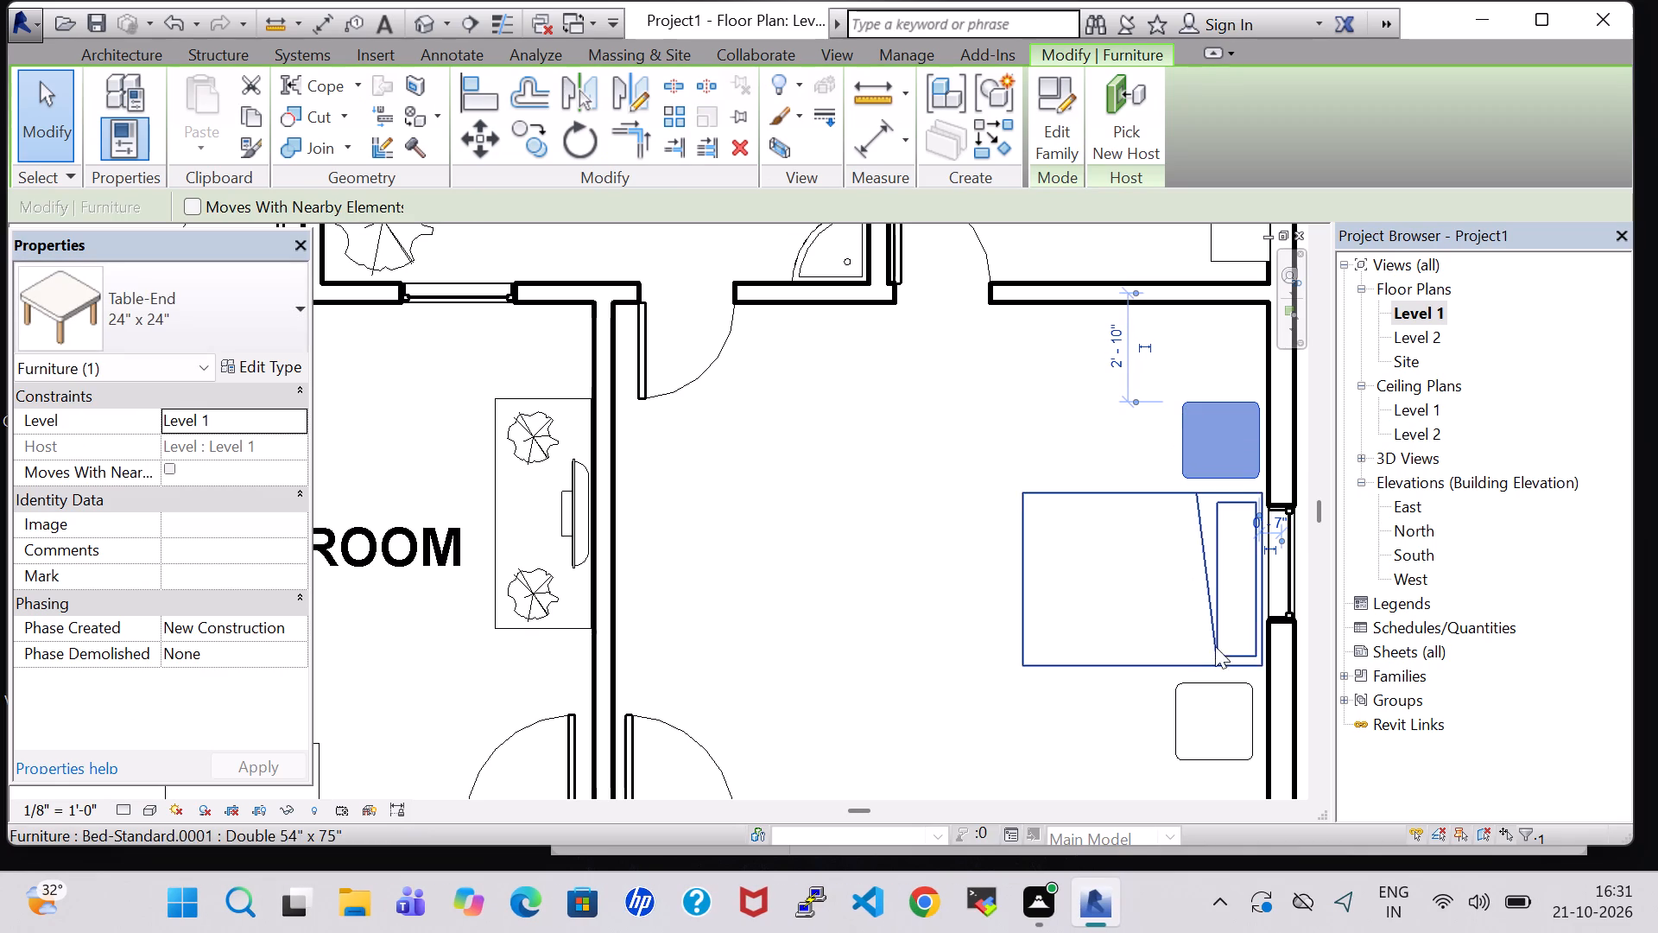
{"action": "left_click", "coordinate": [1199, 682]}
{"action": "key", "text": "Right"}
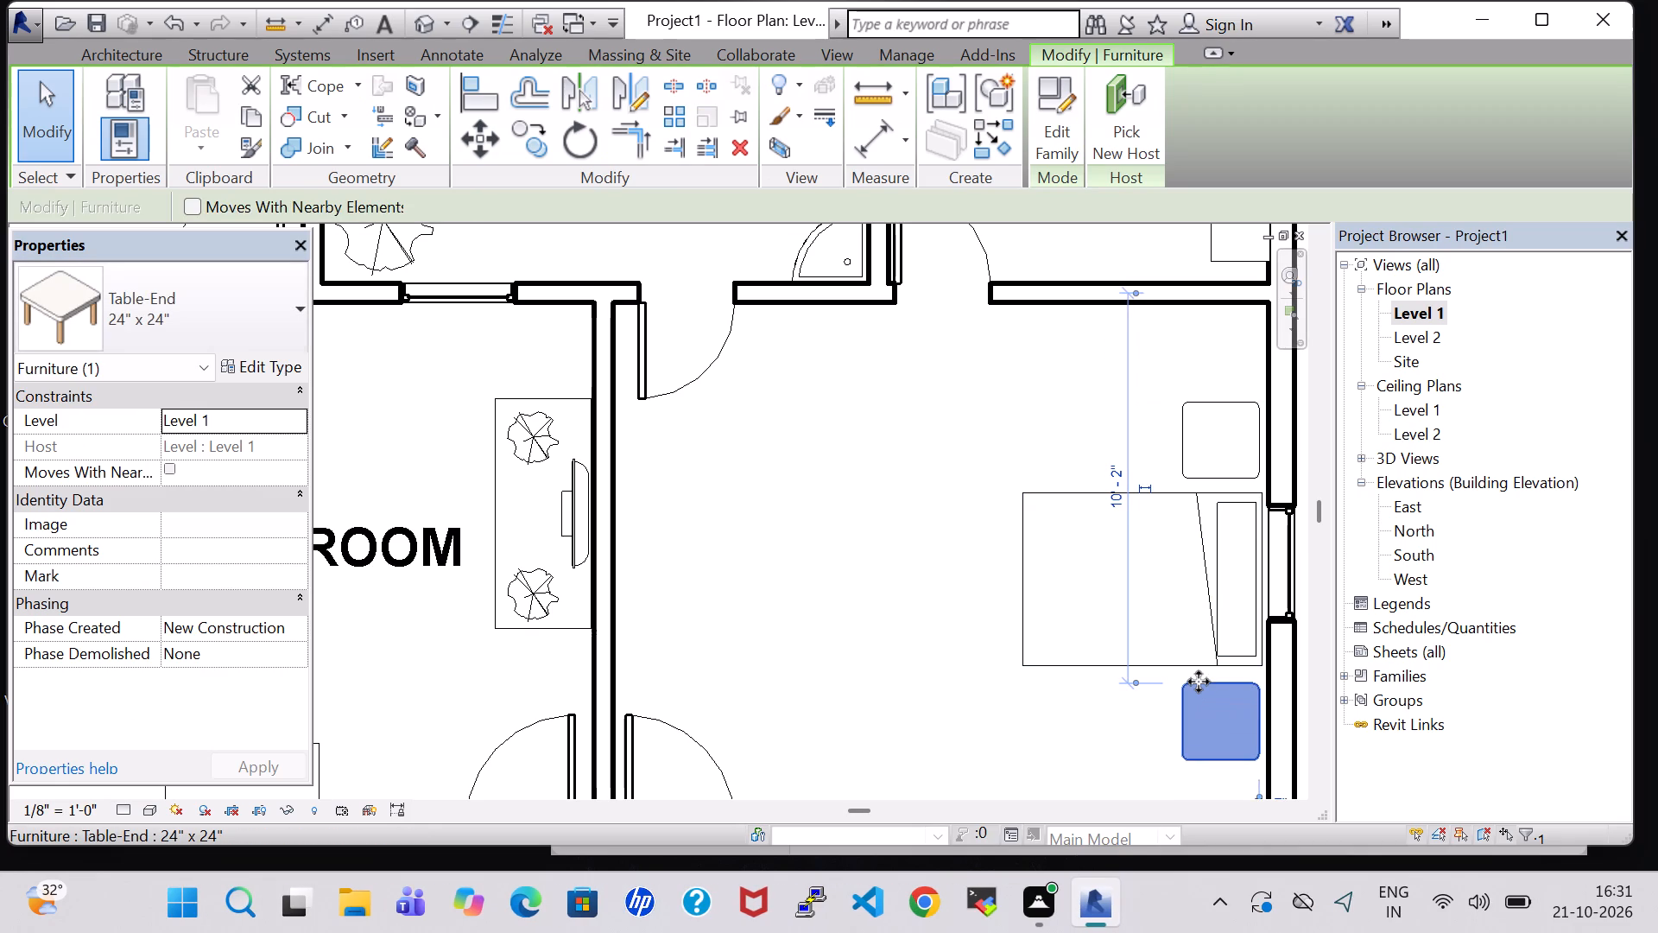
{"action": "left_click", "coordinate": [997, 378]}
Create two RPC Plant - Tropical Agave - 1.5' plants like BEDROOM's, one at the west edge of each new end table.
{"action": "scroll", "coordinate": [997, 378], "scroll_direction": "down", "scroll_amount": 2}
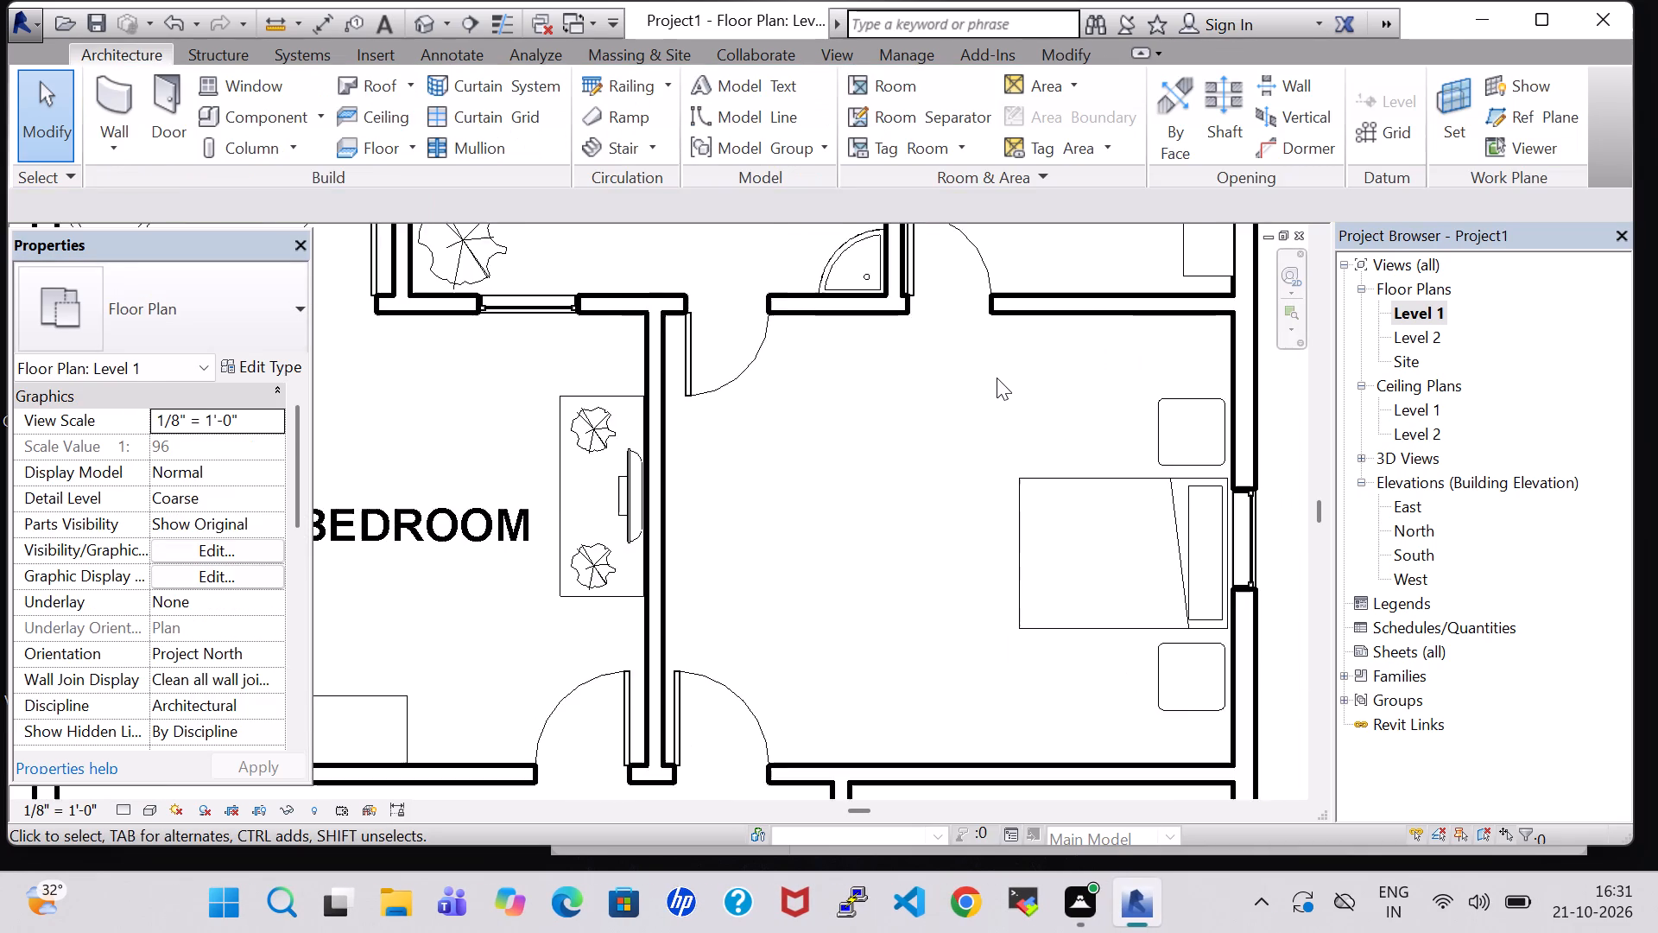
{"action": "scroll", "coordinate": [997, 378], "scroll_direction": "down", "scroll_amount": 3}
{"action": "left_click", "coordinate": [763, 404]}
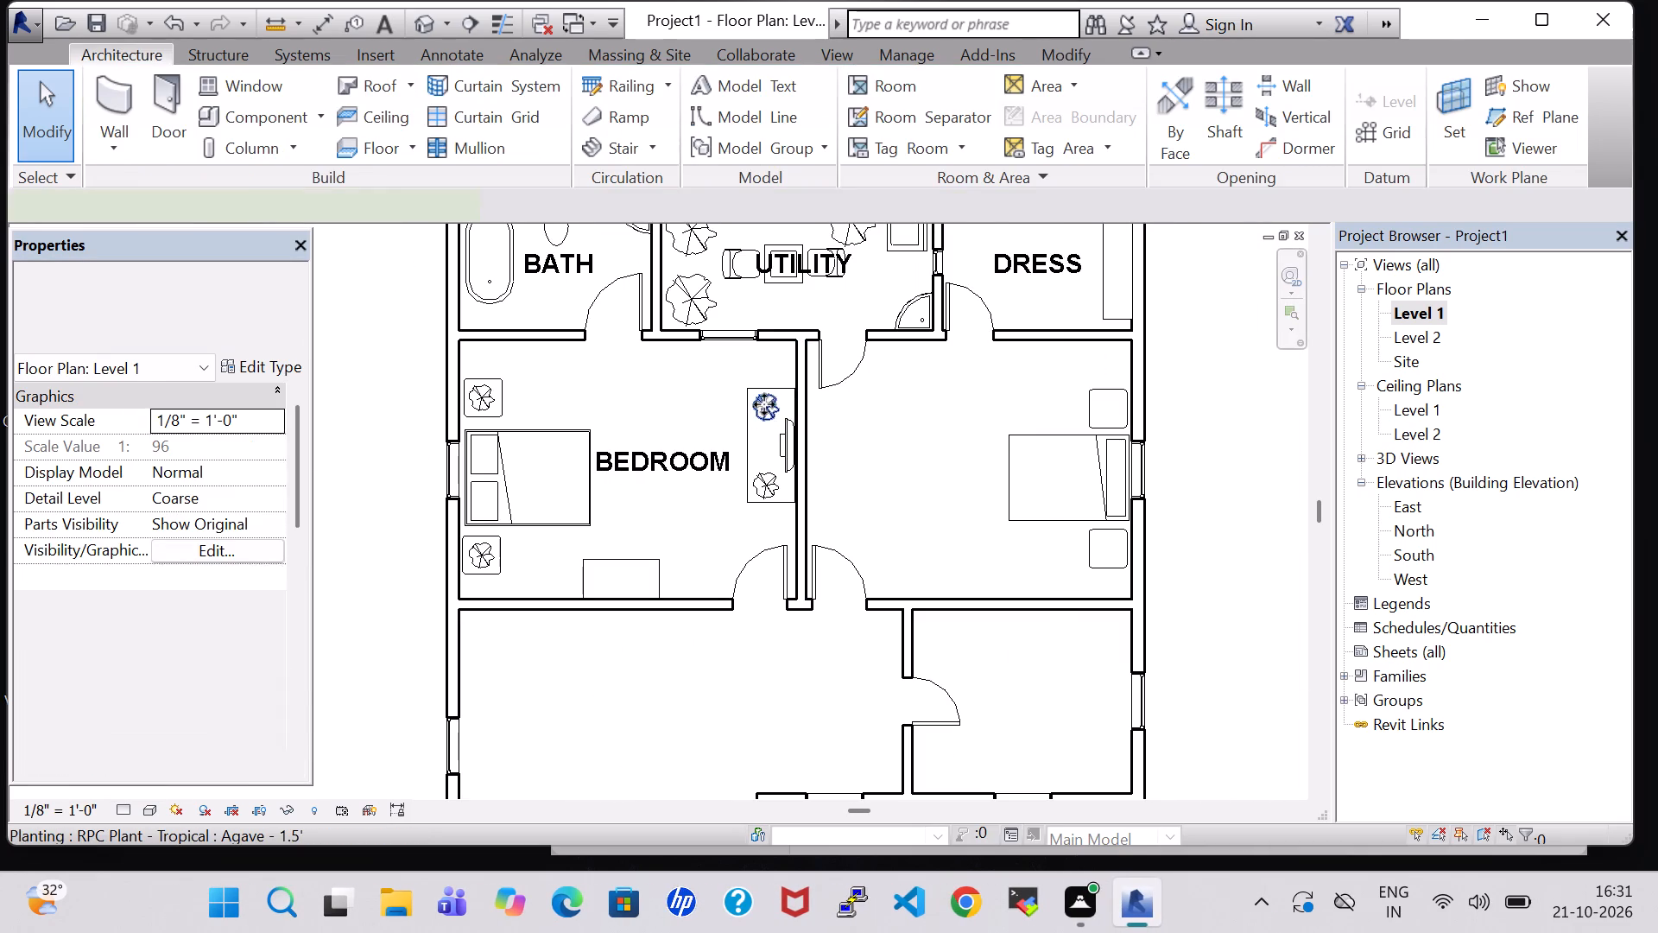
{"action": "right_click", "coordinate": [764, 404]}
{"action": "left_click", "coordinate": [894, 455]}
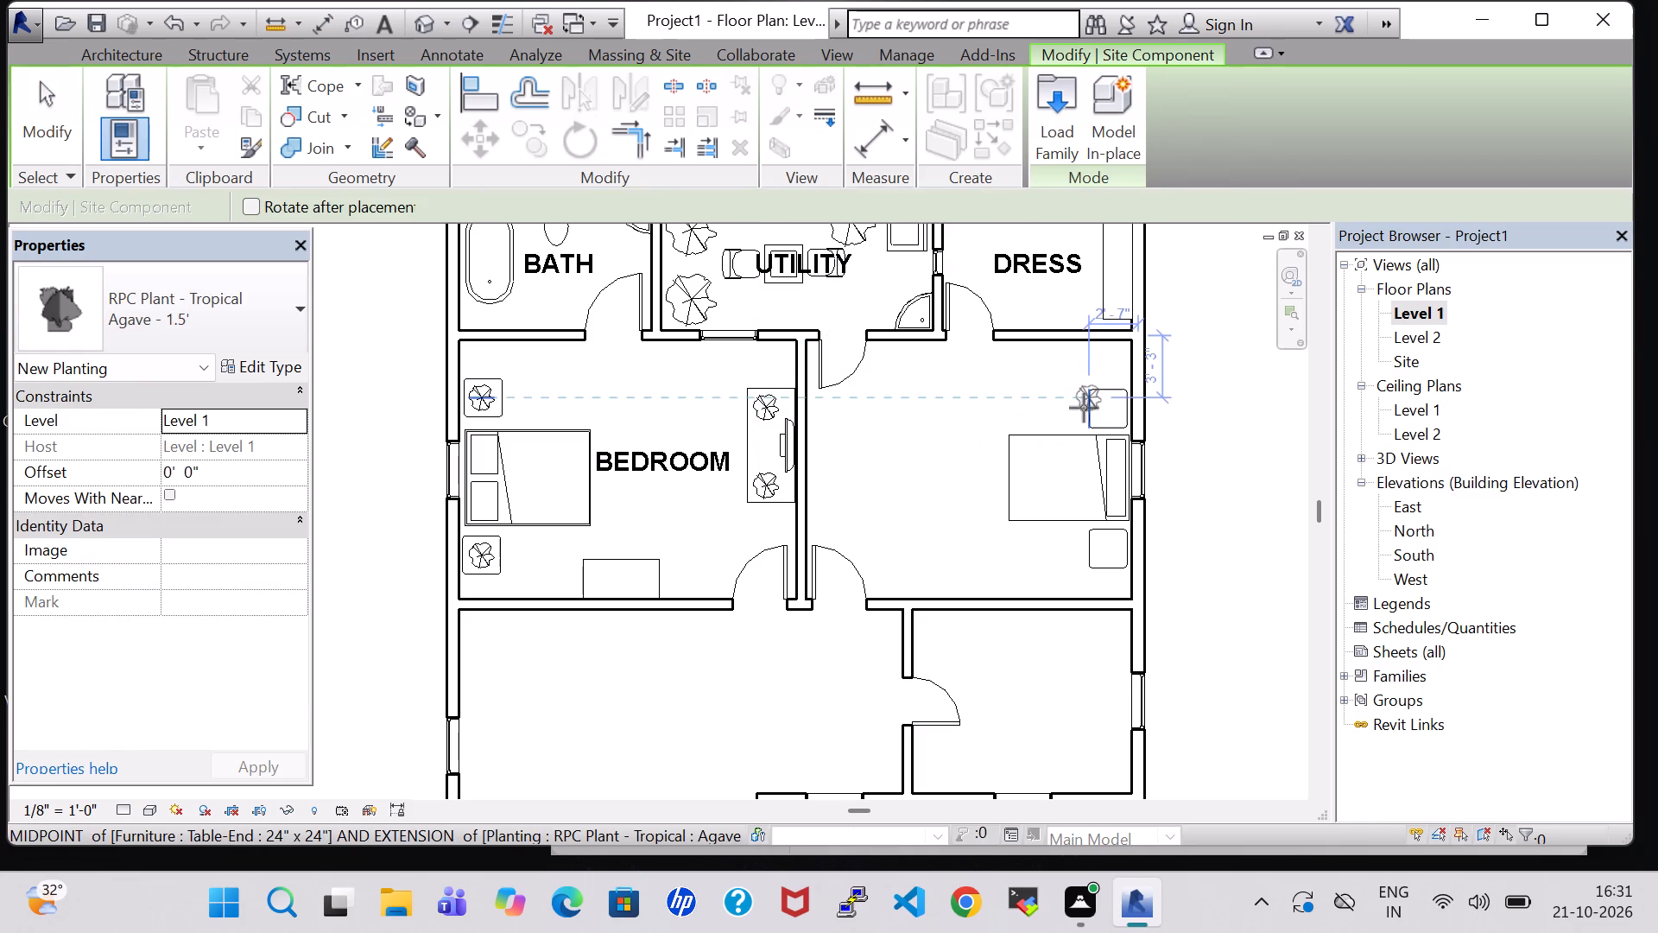
{"action": "left_click", "coordinate": [1084, 414]}
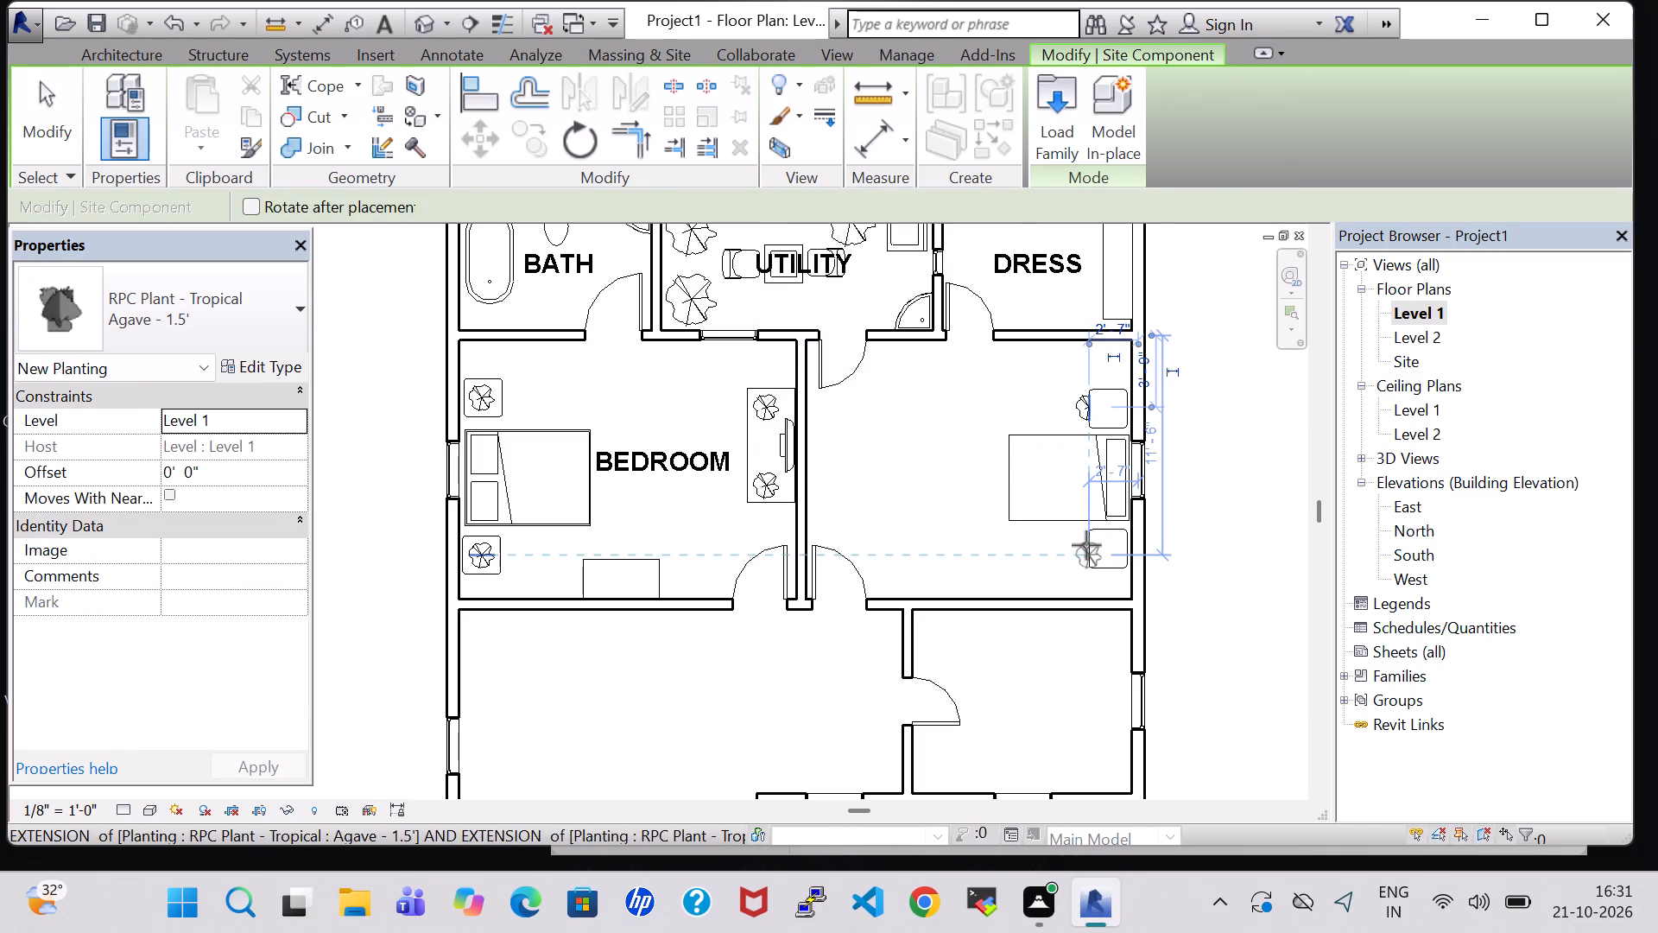
{"action": "left_click", "coordinate": [1086, 545]}
{"action": "key", "text": "Escape"}
{"action": "key", "text": "Escape"}
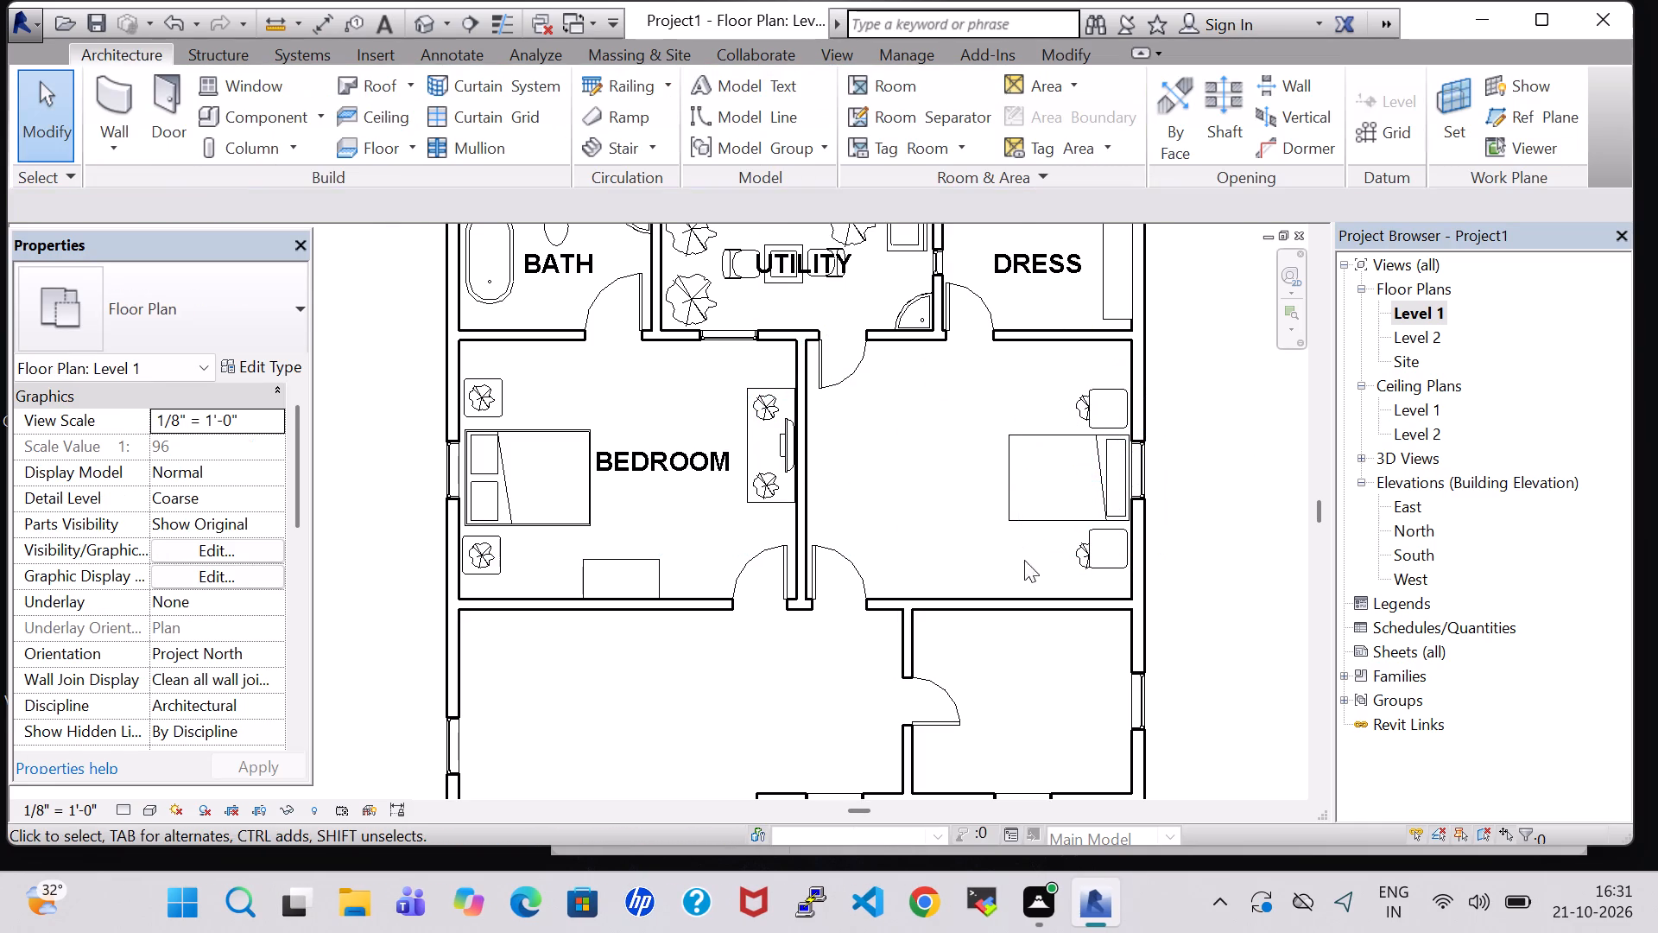
Set the southern new plant's offset to 2' 0" and nudge it north and east to centre it on its end table.
{"action": "left_click", "coordinate": [1074, 556]}
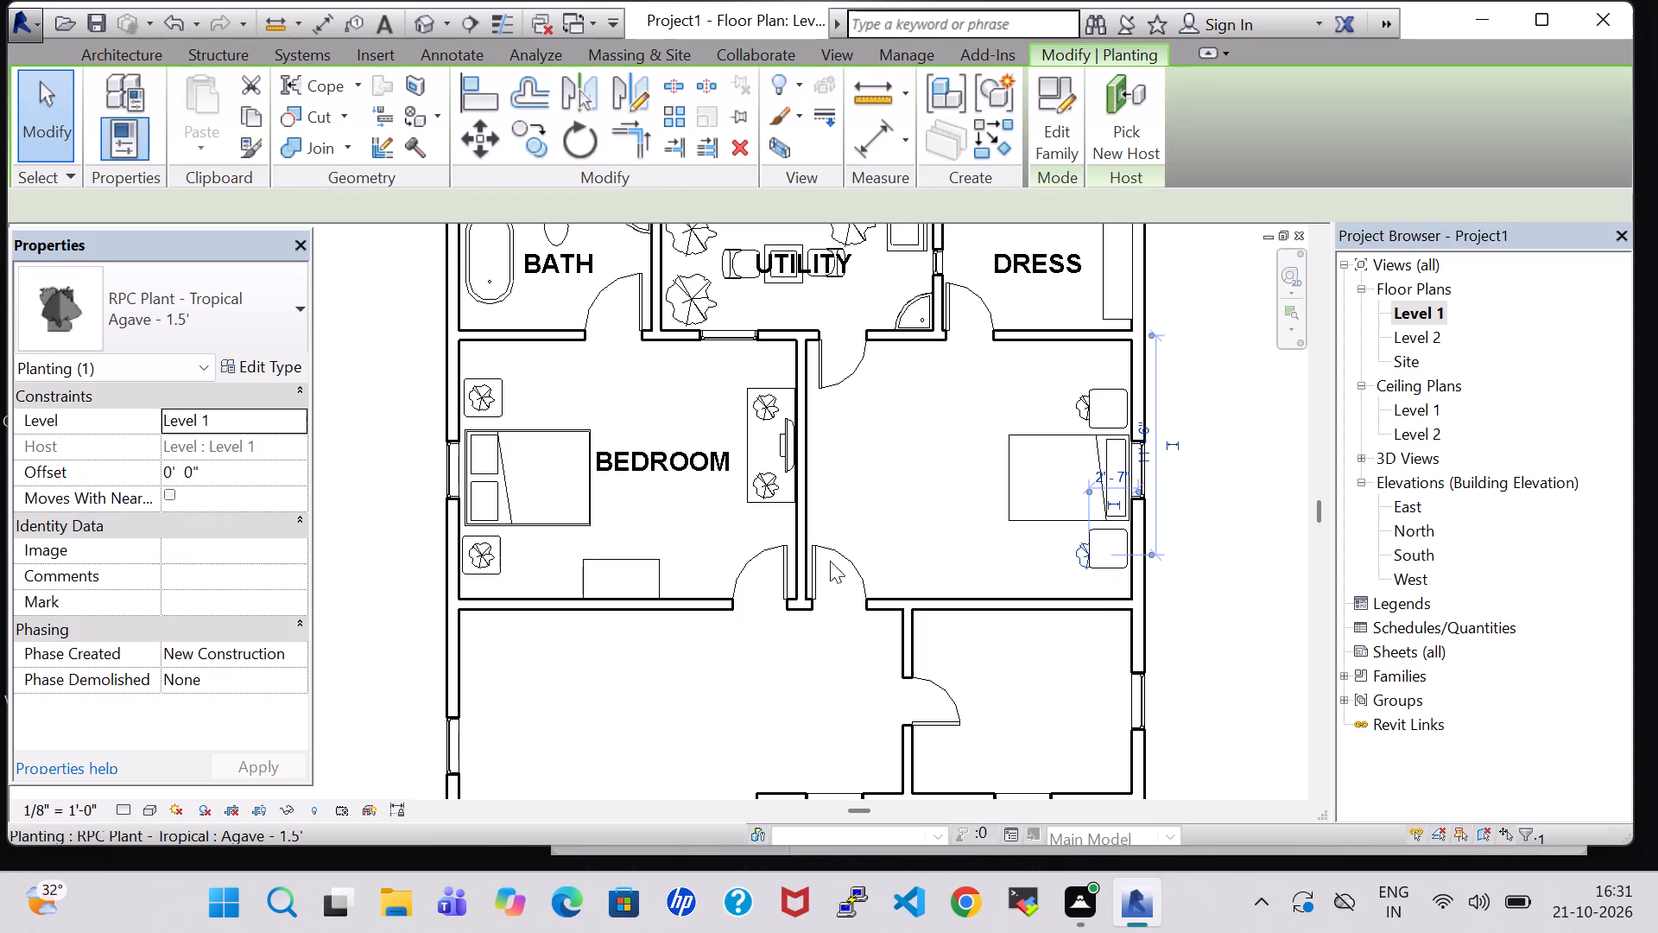
{"action": "left_click", "coordinate": [170, 477]}
{"action": "left_click", "coordinate": [170, 477]}
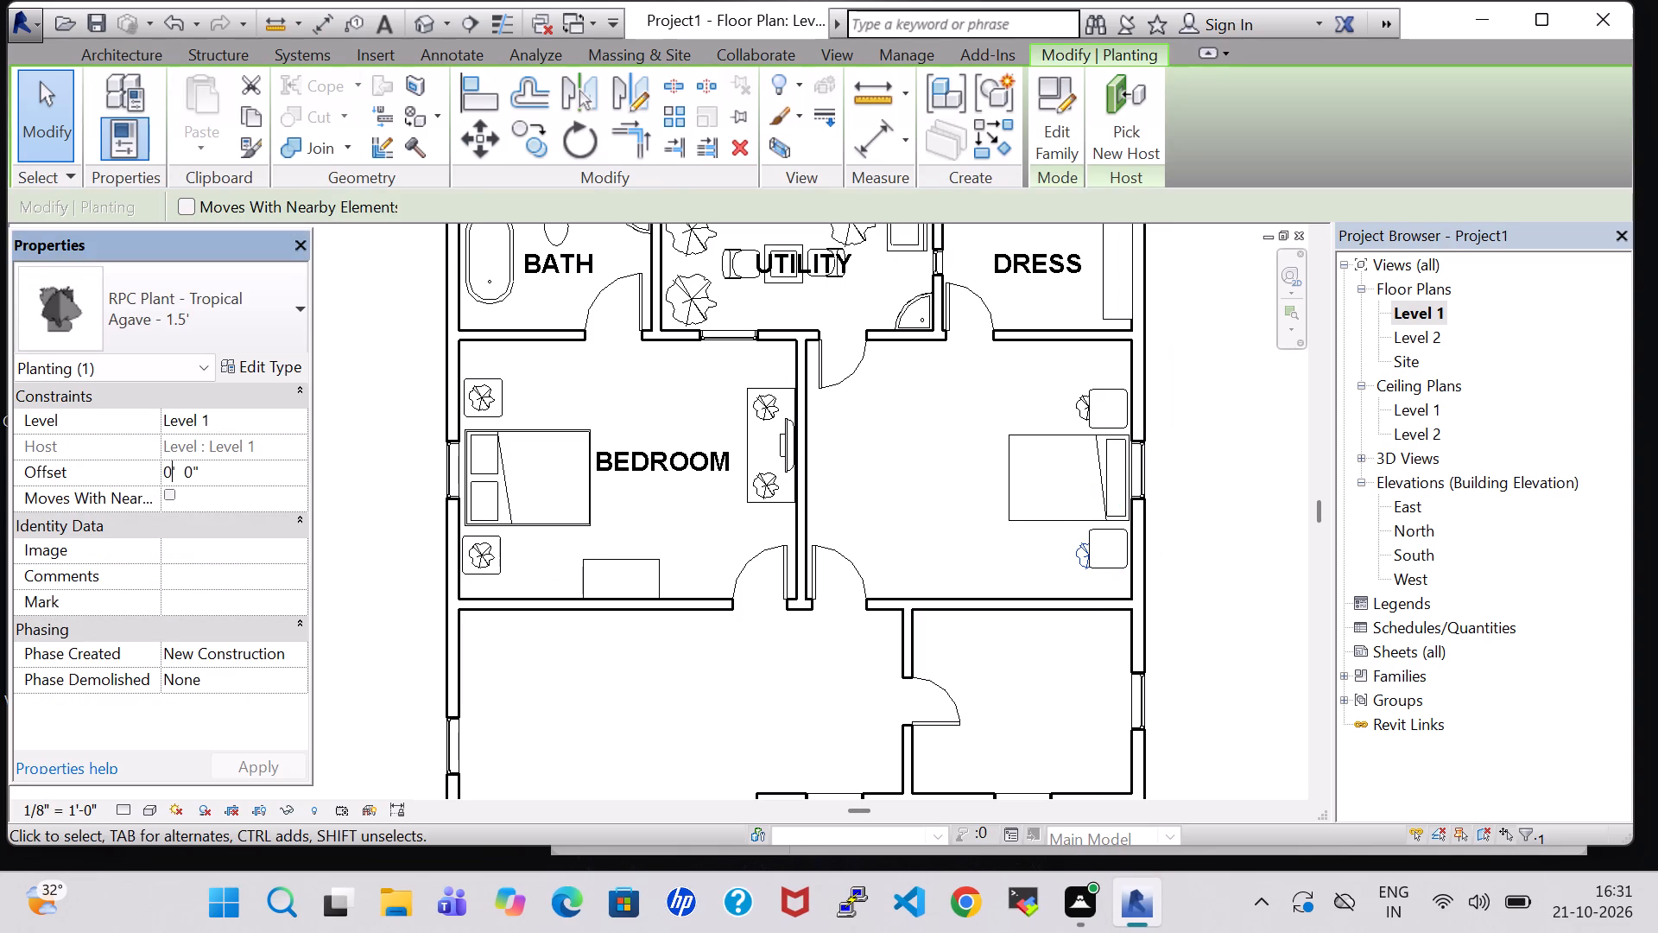
{"action": "key", "text": "BackSpace"}
{"action": "key", "text": "2"}
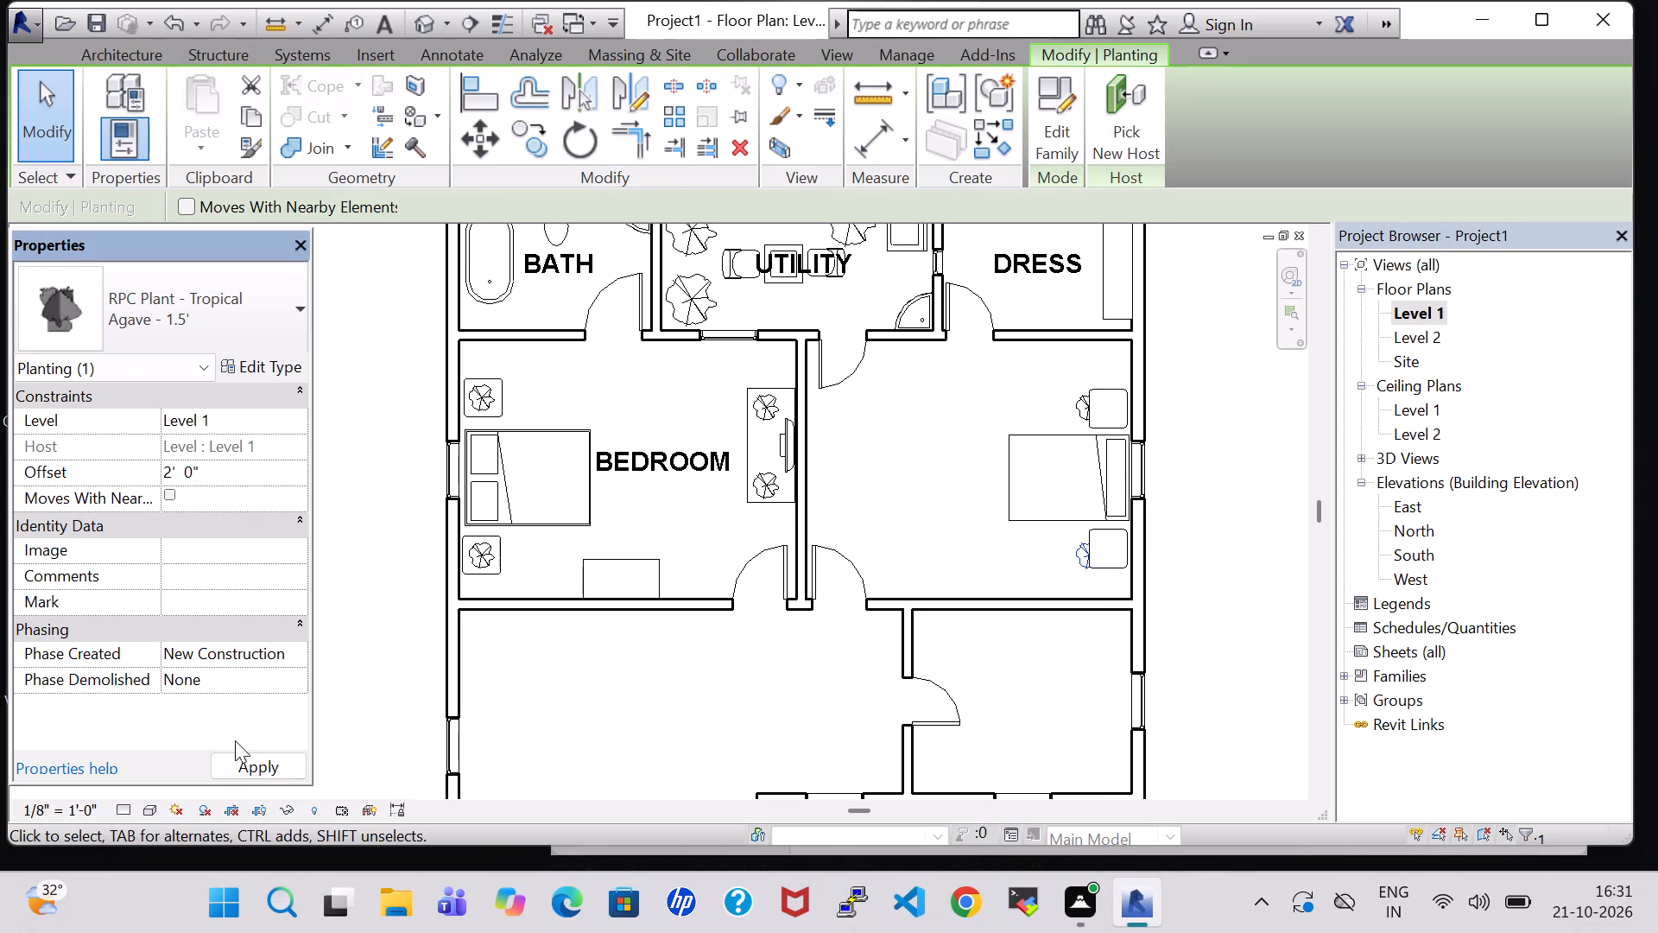
{"action": "left_click", "coordinate": [237, 761]}
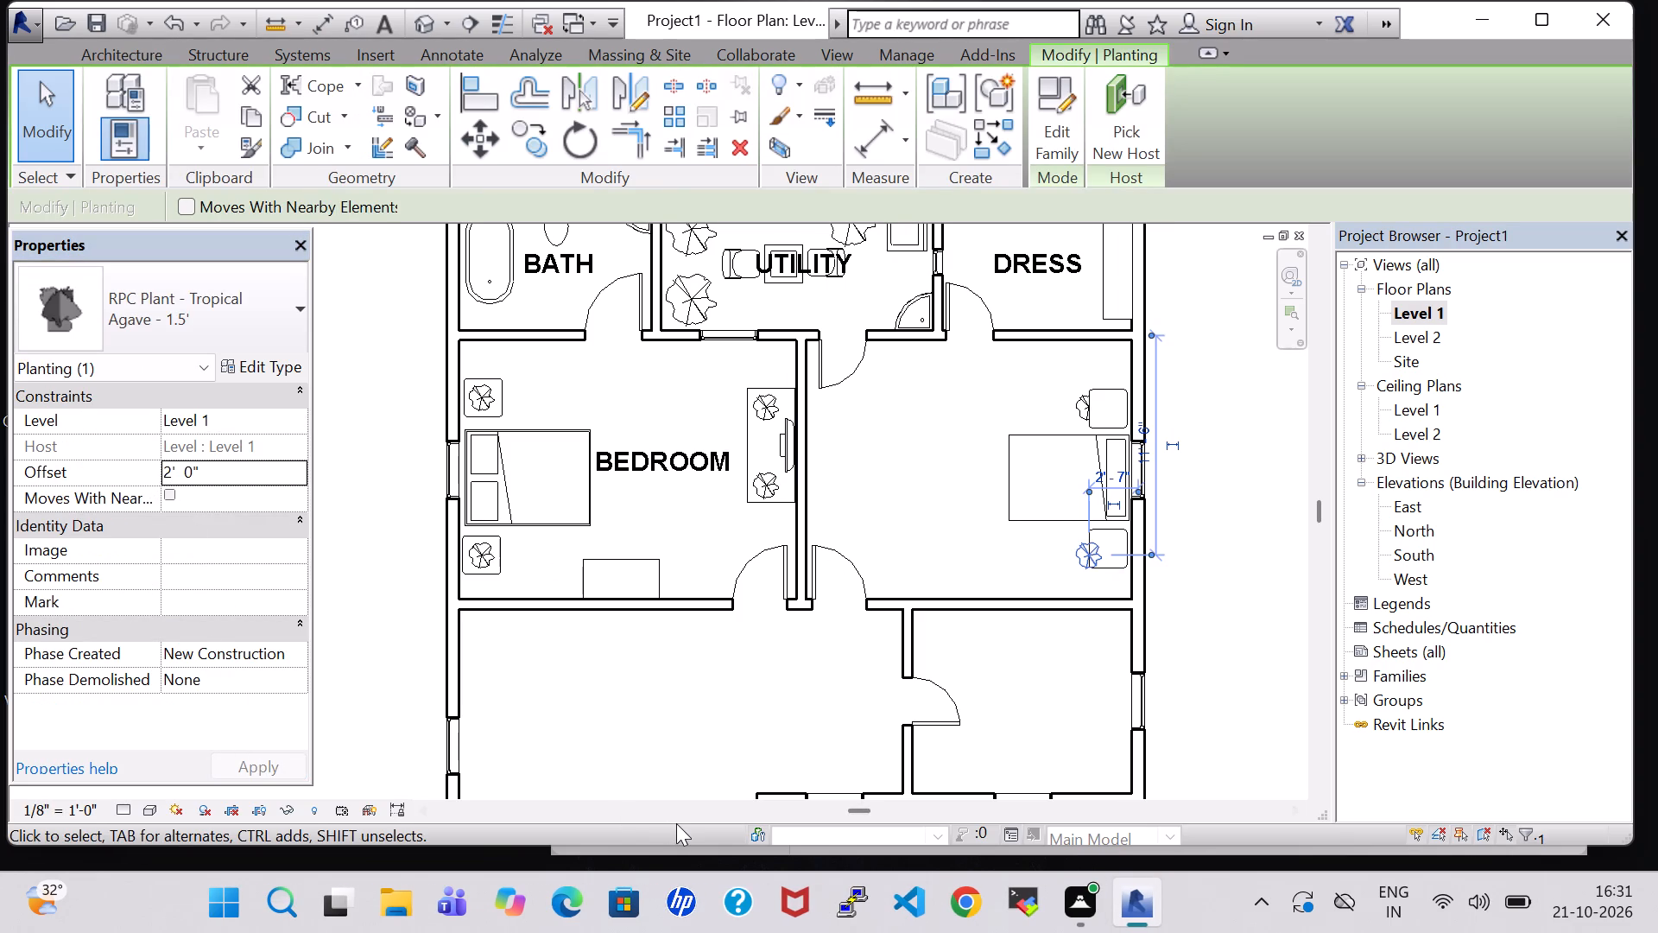
{"action": "key", "text": "Up"}
{"action": "key", "text": "Up"}
{"action": "key", "text": "Down"}
{"action": "key", "text": "Right"}
{"action": "key", "text": "Right"}
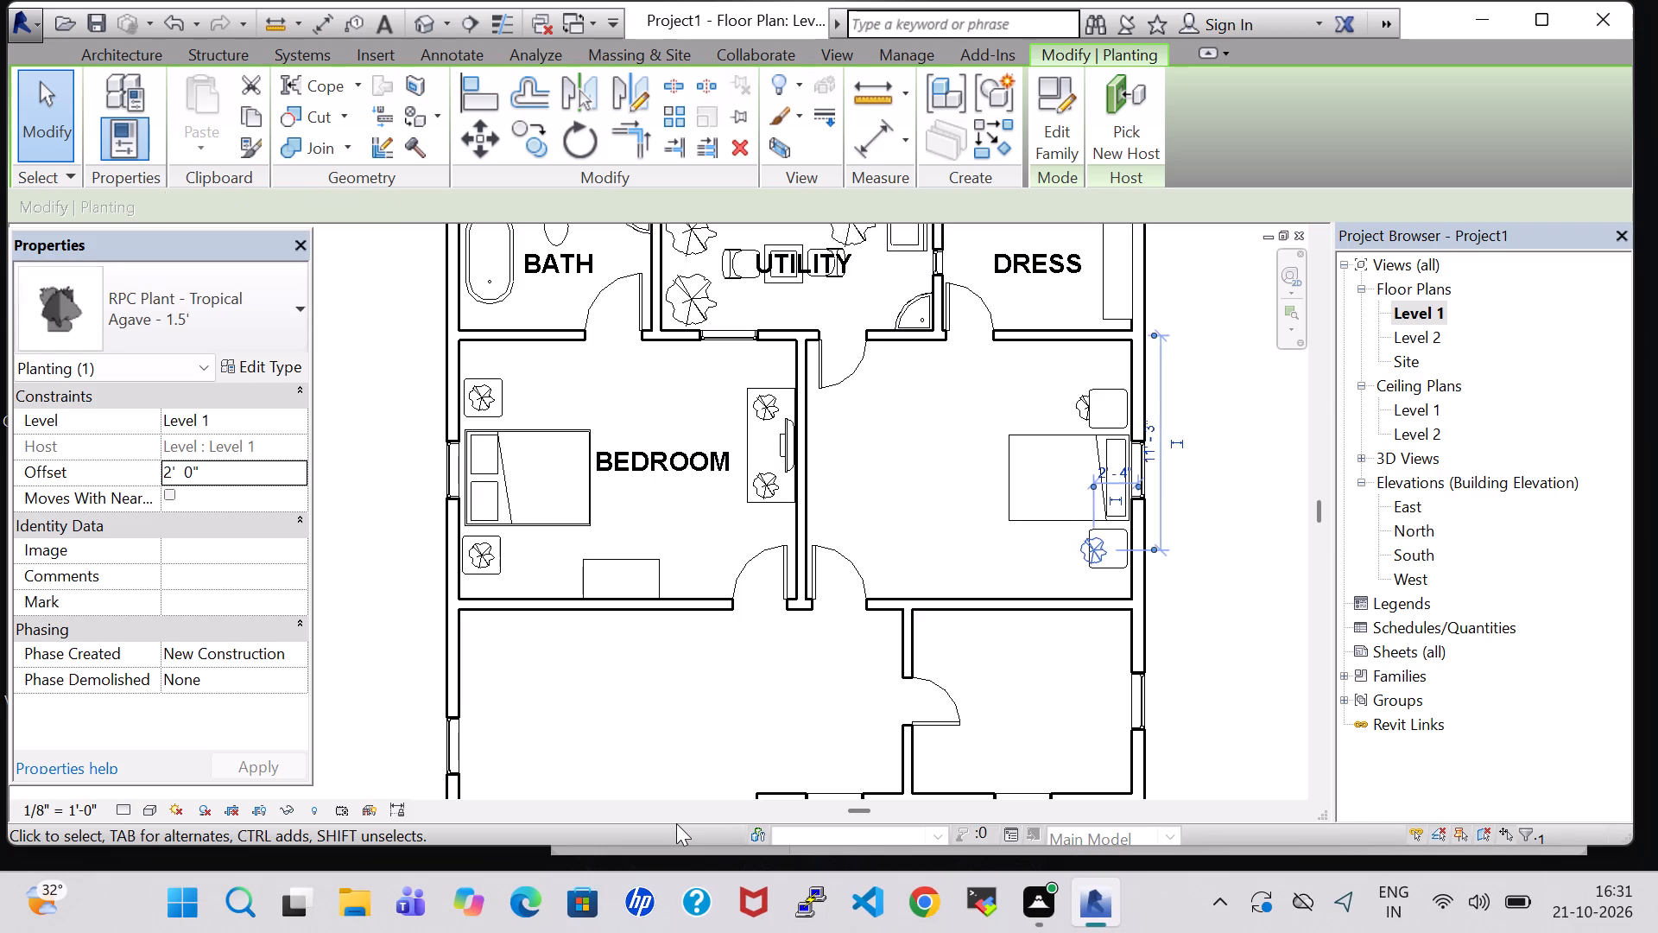
{"action": "key", "text": "Right"}
{"action": "key", "text": "Right"}
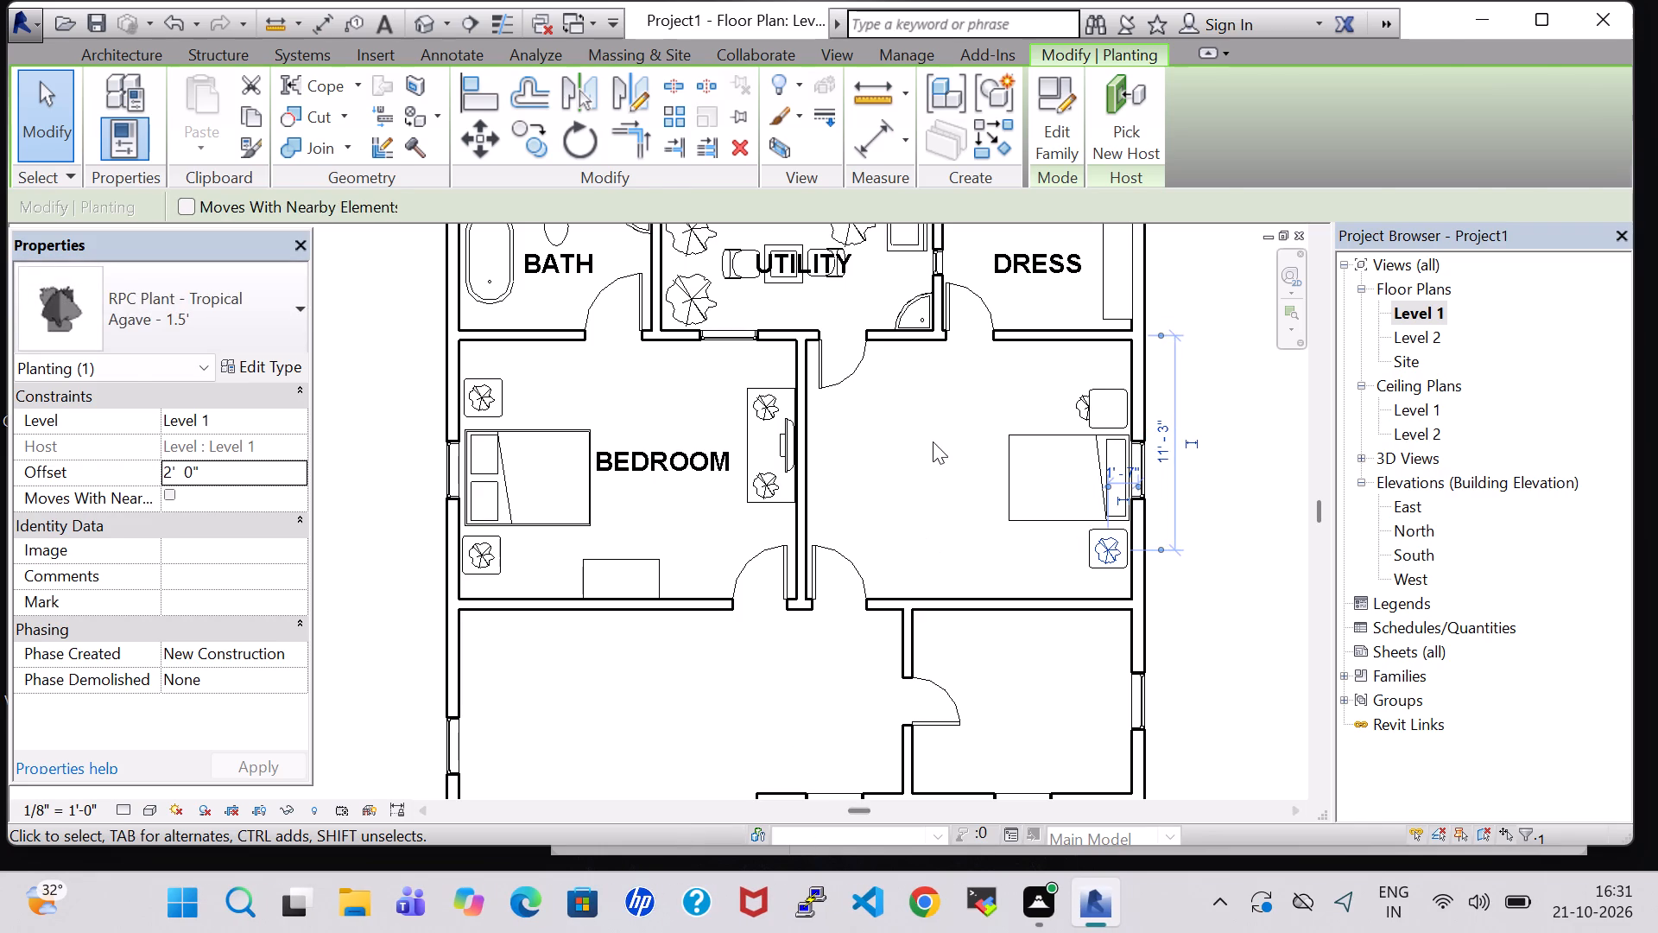
{"action": "left_click", "coordinate": [933, 441]}
Set the northern new plant's offset to 2' 0" and nudge it east to centre it on its end table.
{"action": "left_click", "coordinate": [1073, 409]}
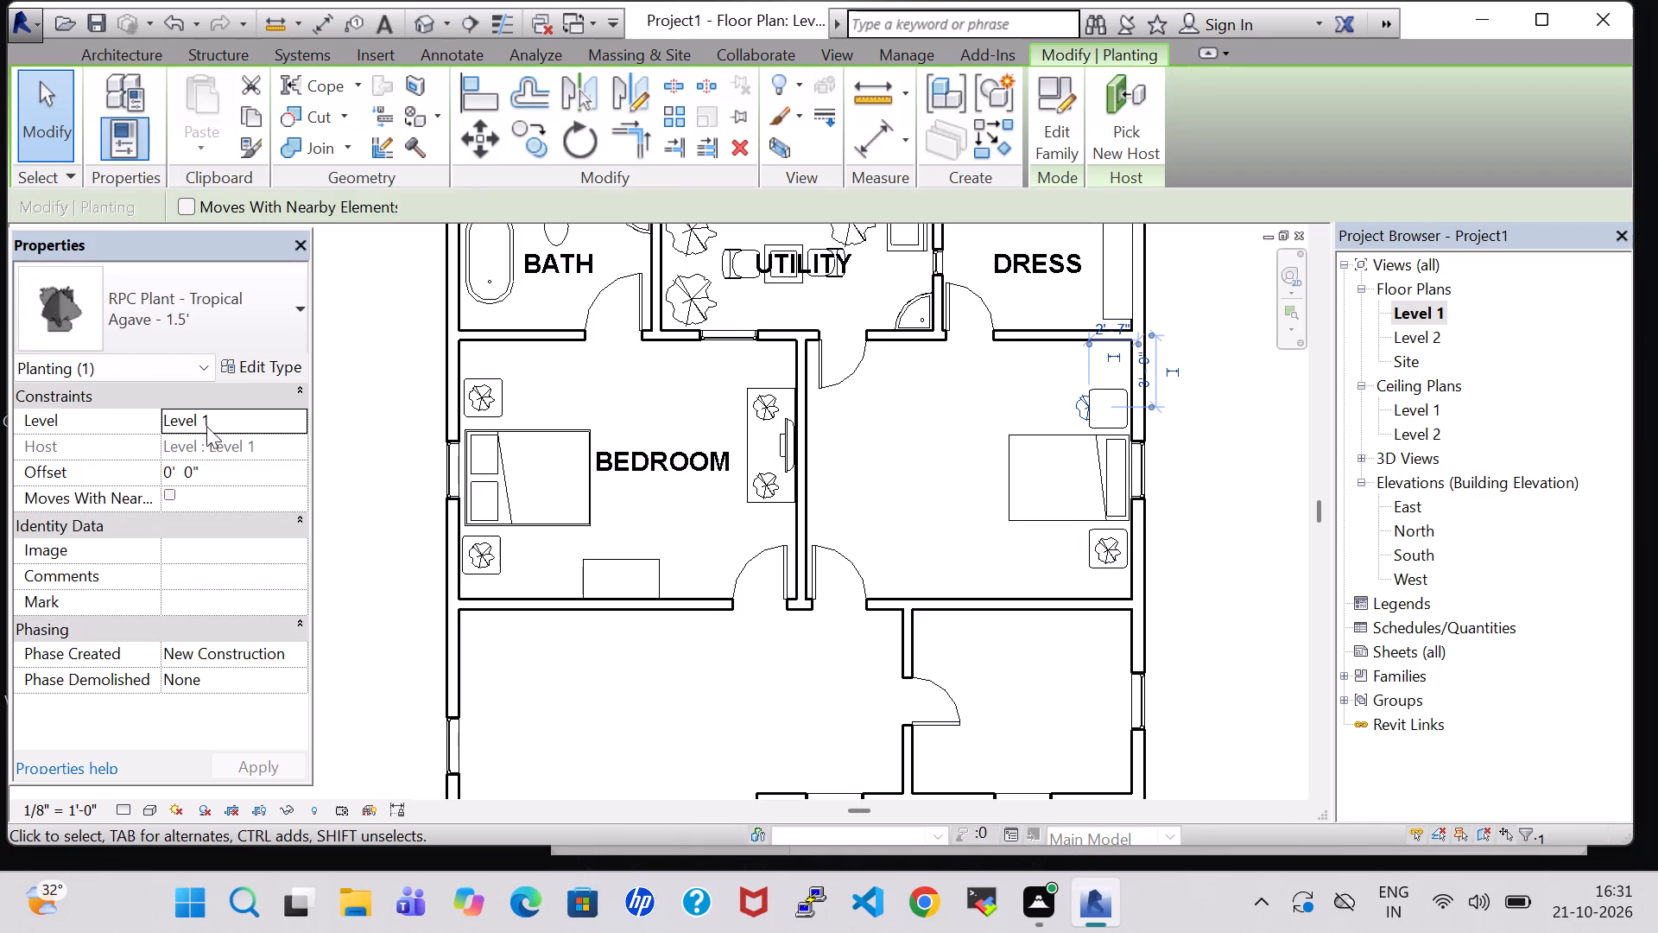
{"action": "double_click", "coordinate": [169, 478]}
{"action": "key", "text": "BackSpace"}
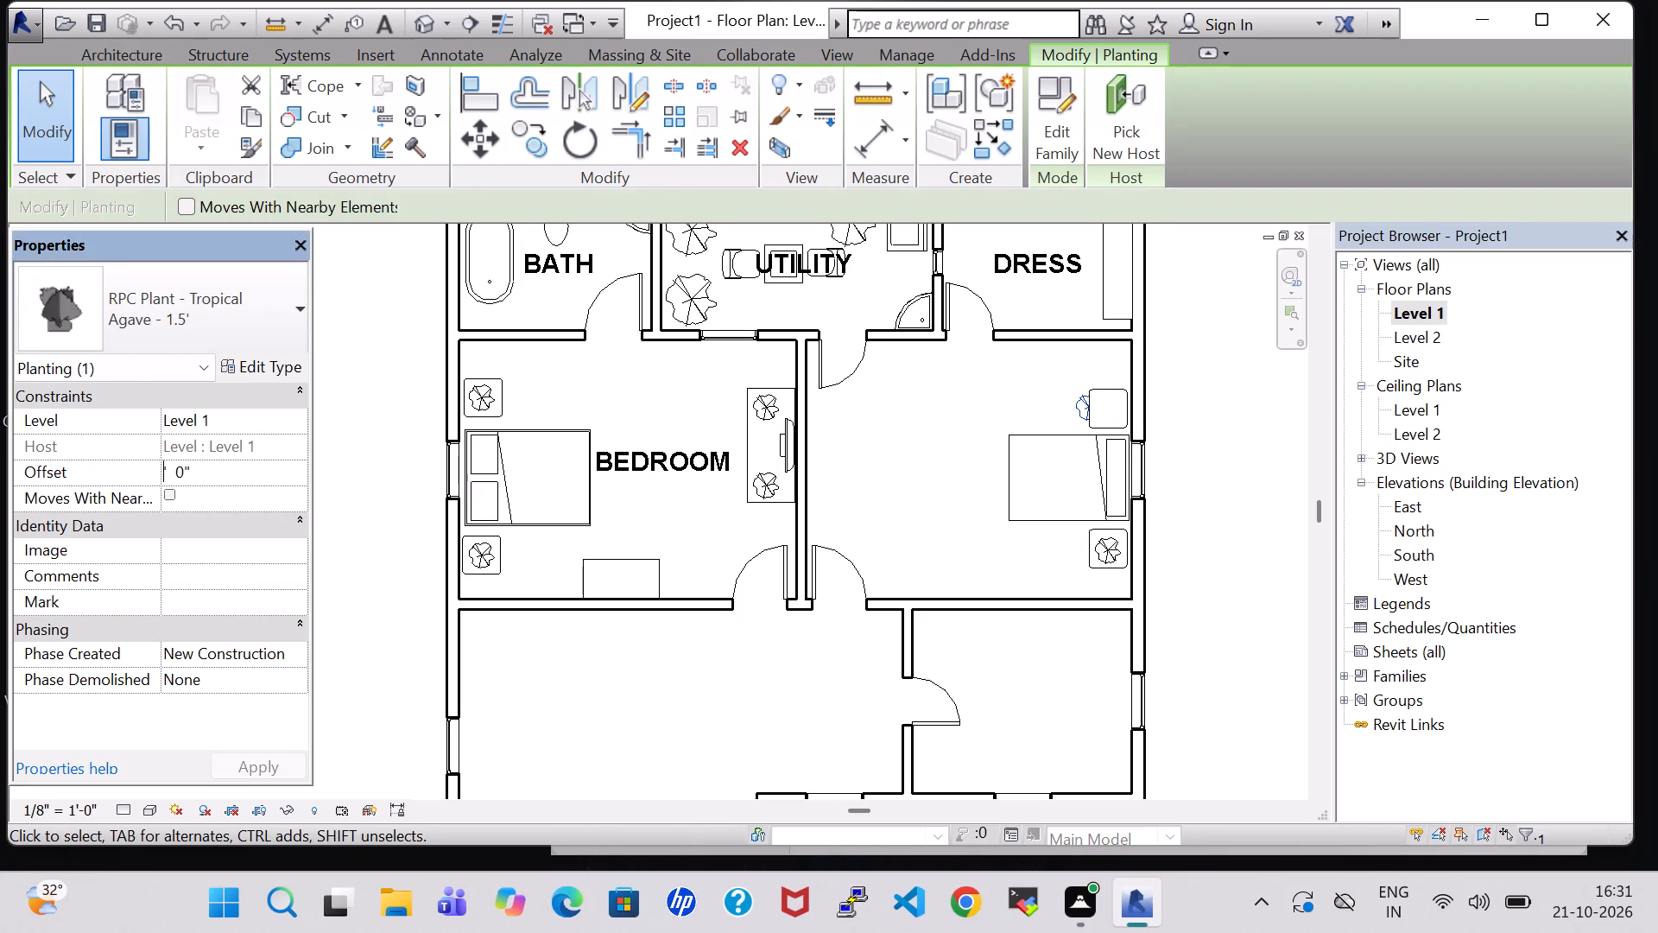
{"action": "key", "text": "2"}
{"action": "left_click", "coordinate": [265, 759]}
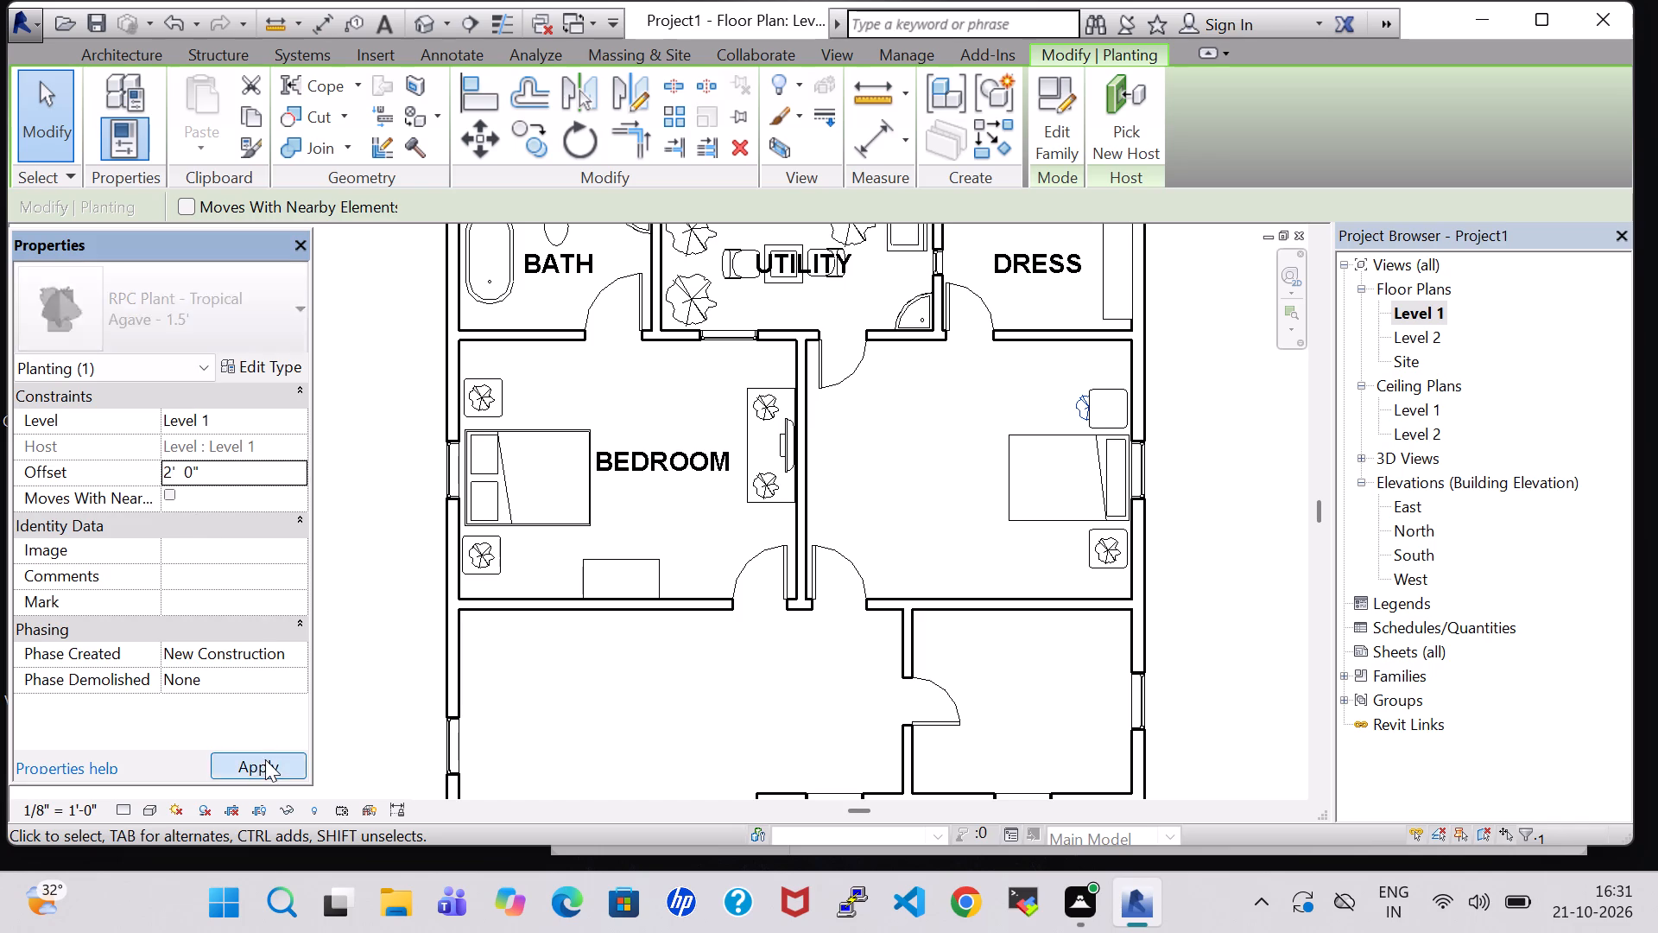
{"action": "key", "text": "Right"}
{"action": "key", "text": "Right"}
{"action": "key", "text": "Right"}
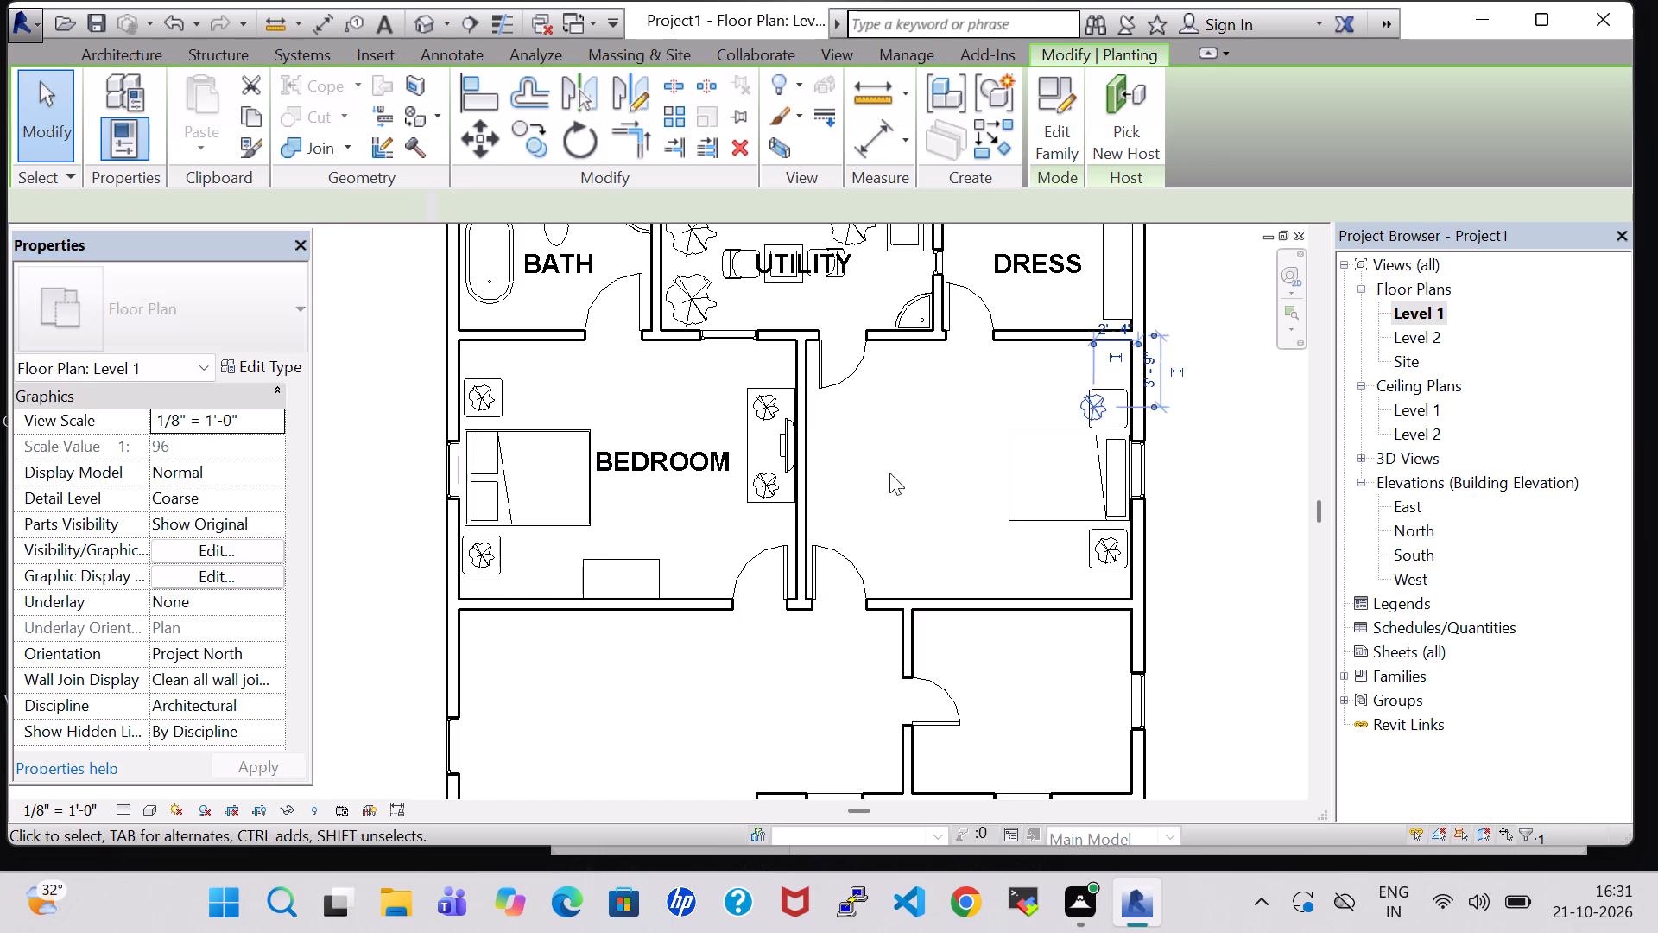
{"action": "key", "text": "Right"}
{"action": "key", "text": "Right"}
{"action": "key", "text": "Right"}
{"action": "left_click", "coordinate": [995, 380]}
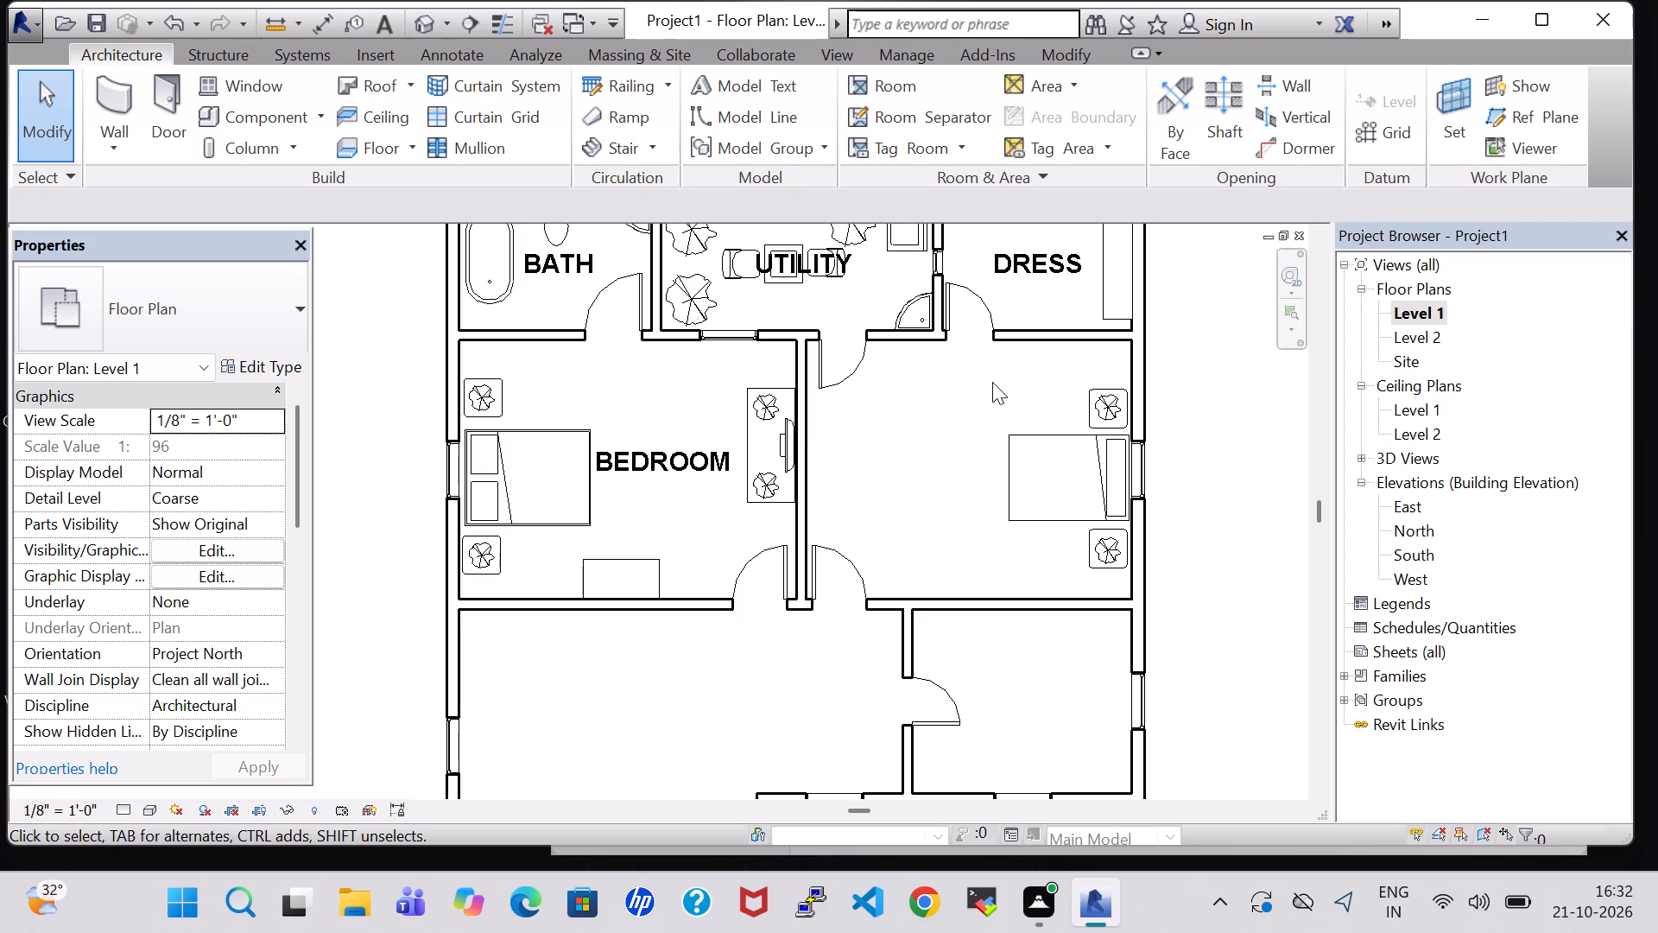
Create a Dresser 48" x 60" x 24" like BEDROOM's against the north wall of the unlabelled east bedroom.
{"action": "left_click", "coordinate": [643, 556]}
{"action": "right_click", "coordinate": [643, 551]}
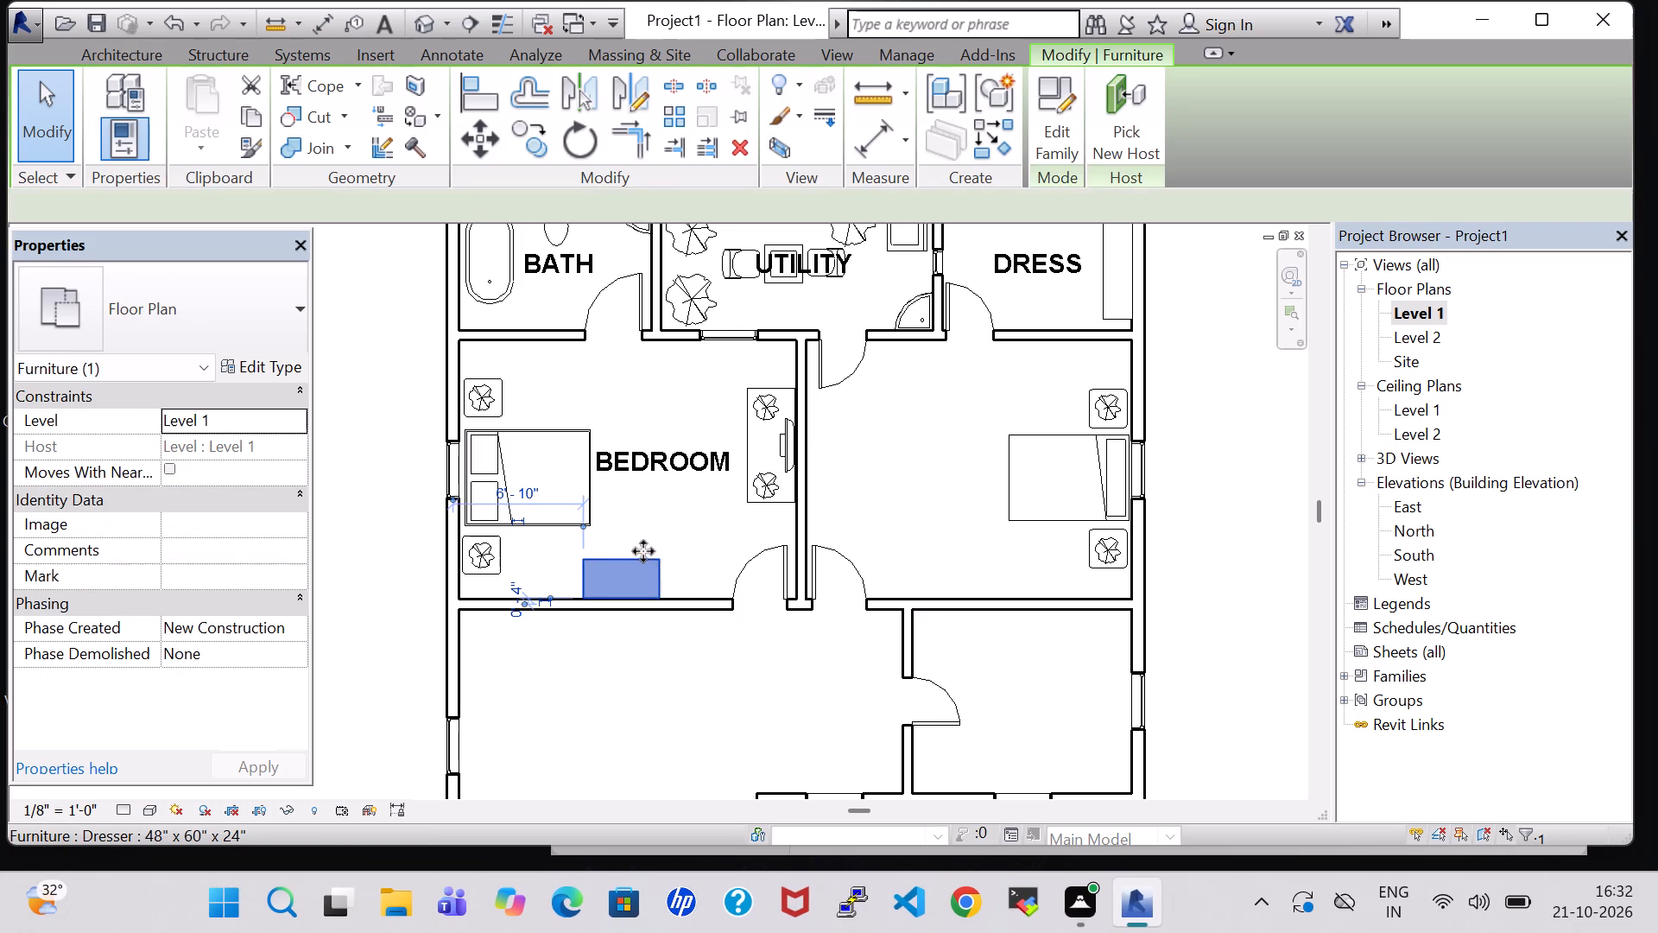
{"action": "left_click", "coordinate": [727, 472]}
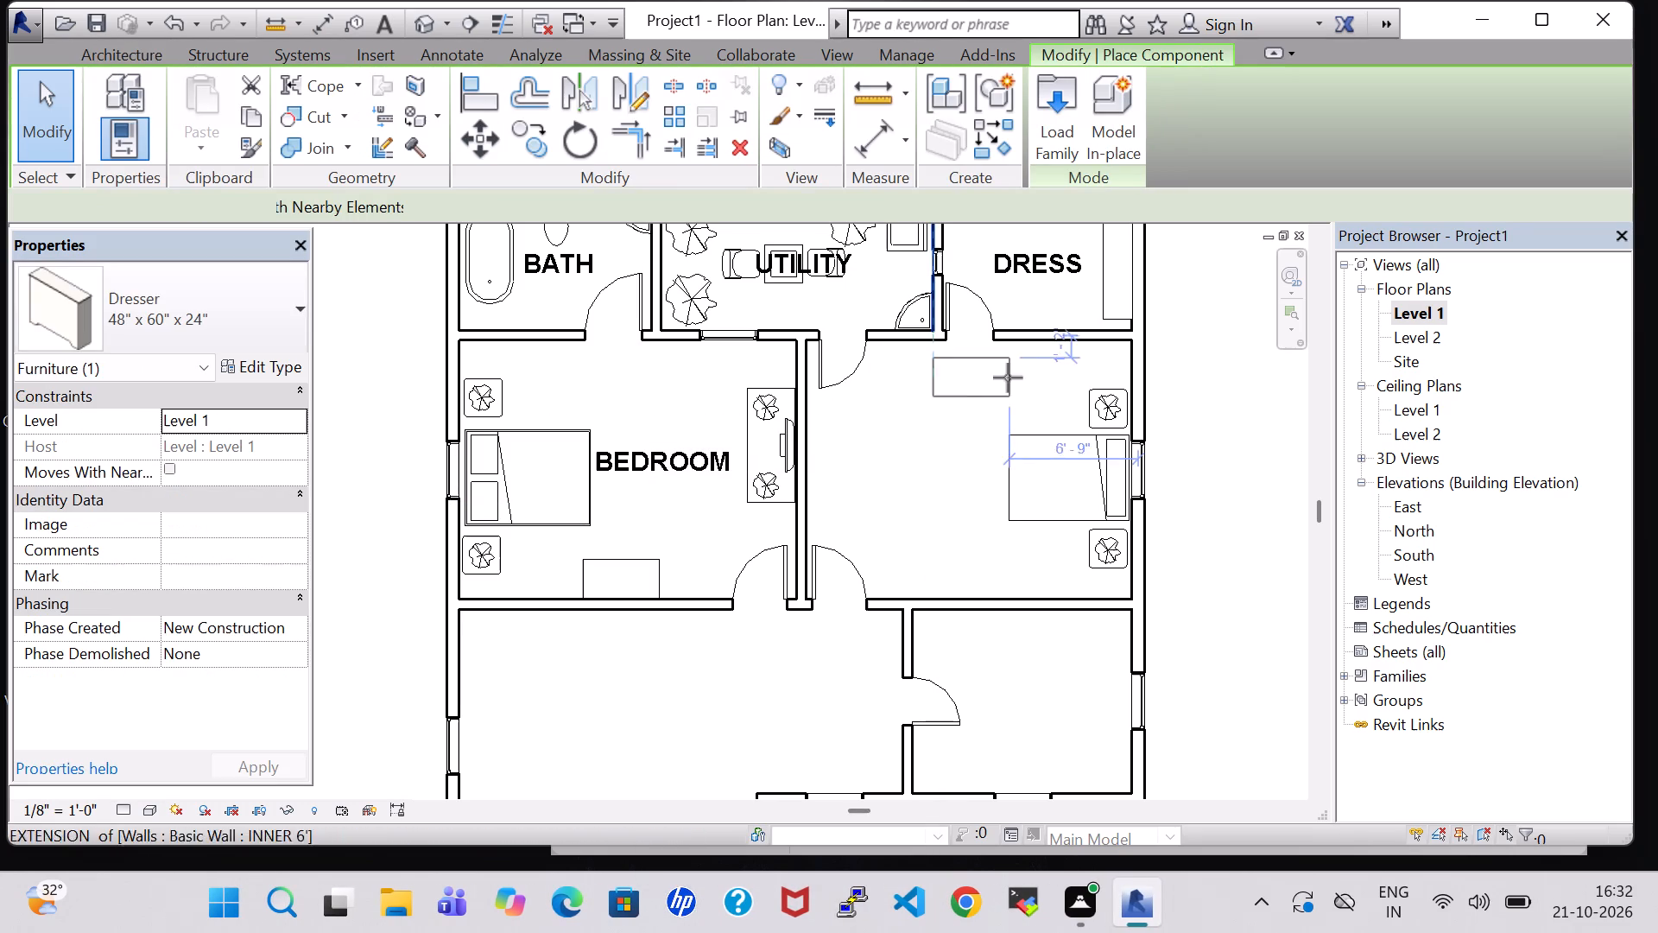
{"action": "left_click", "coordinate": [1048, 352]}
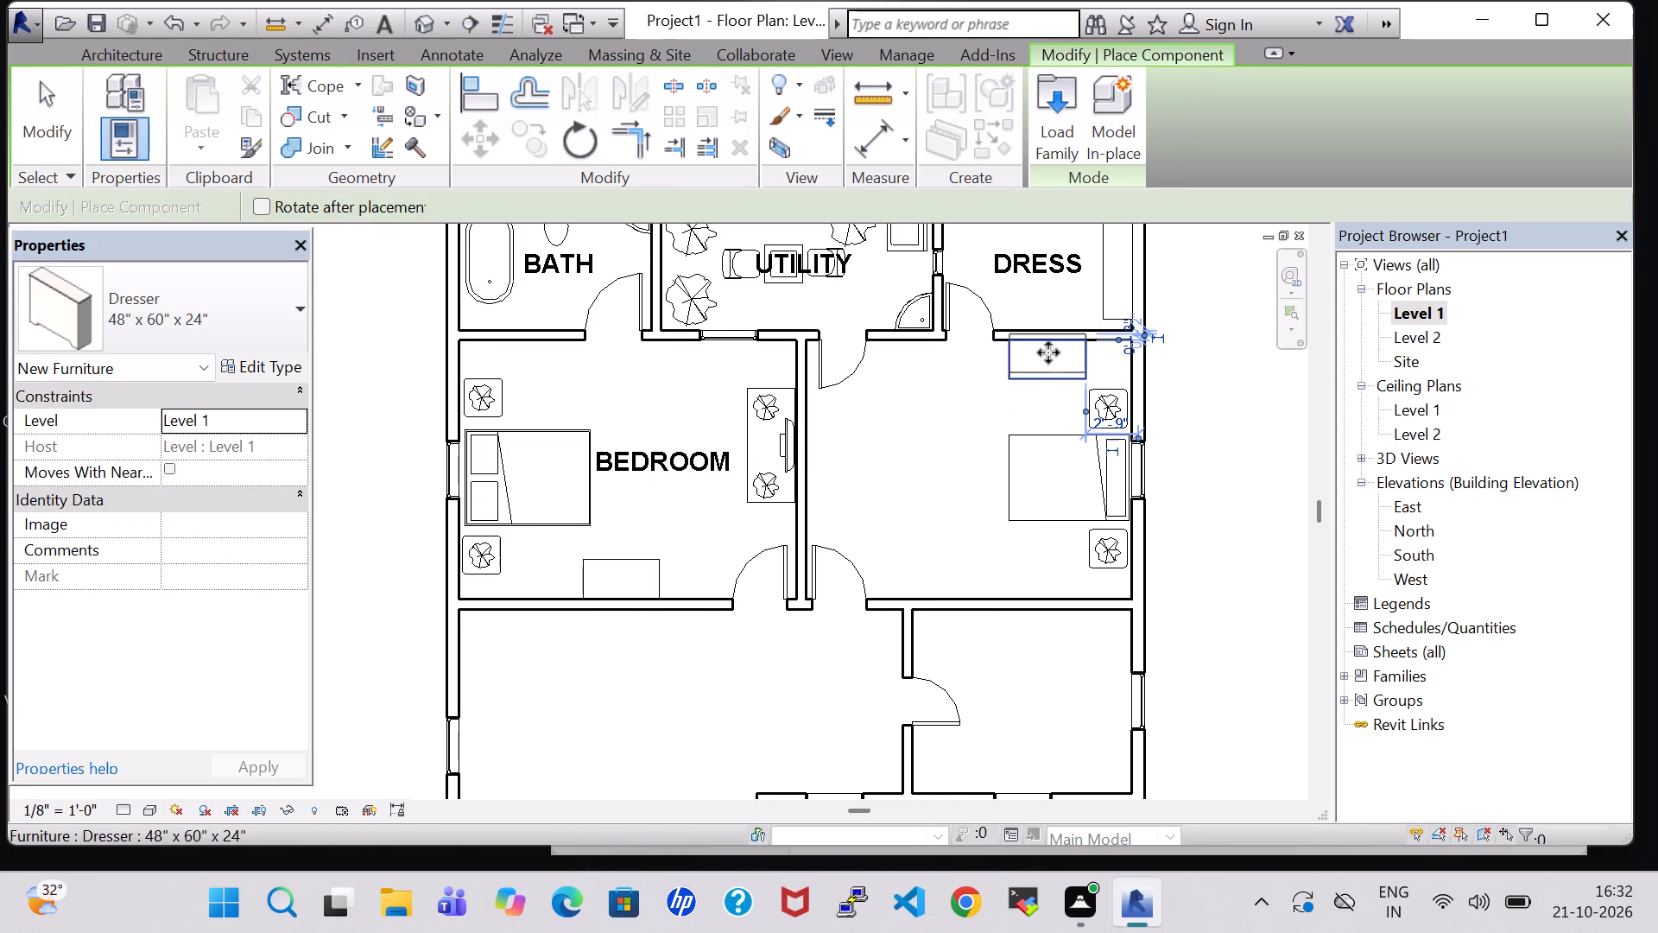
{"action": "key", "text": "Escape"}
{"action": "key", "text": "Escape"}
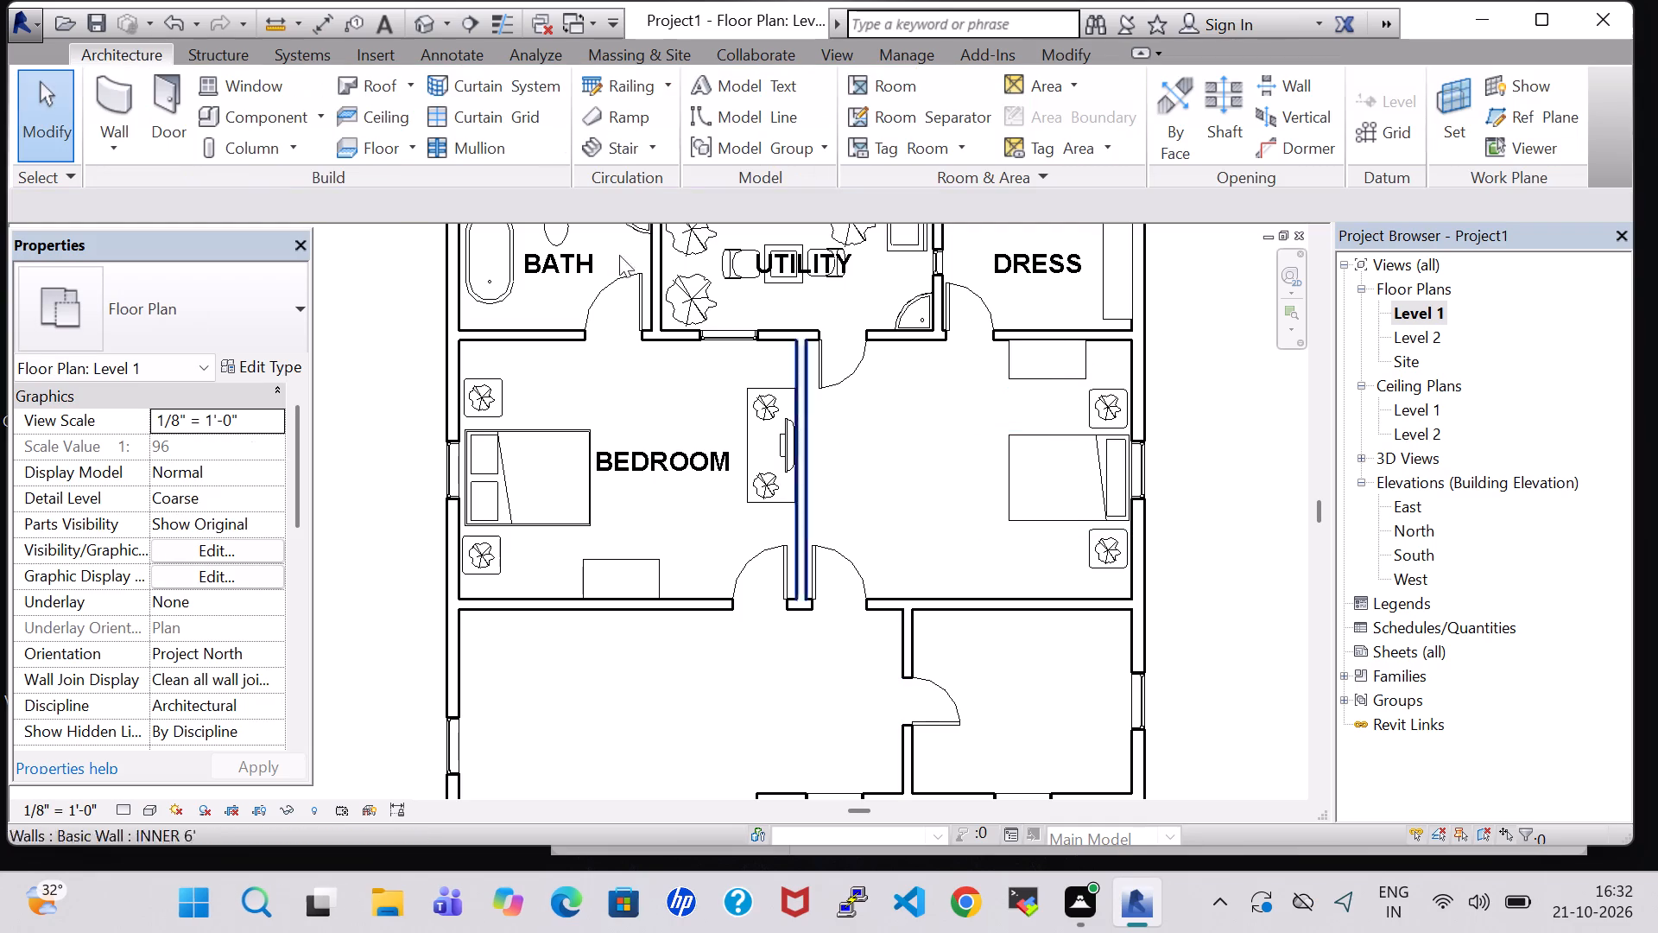
Examine the furnished rooms from several angles in the 3D view, and return to the Level 1 floor plan.
{"action": "left_click", "coordinate": [420, 11]}
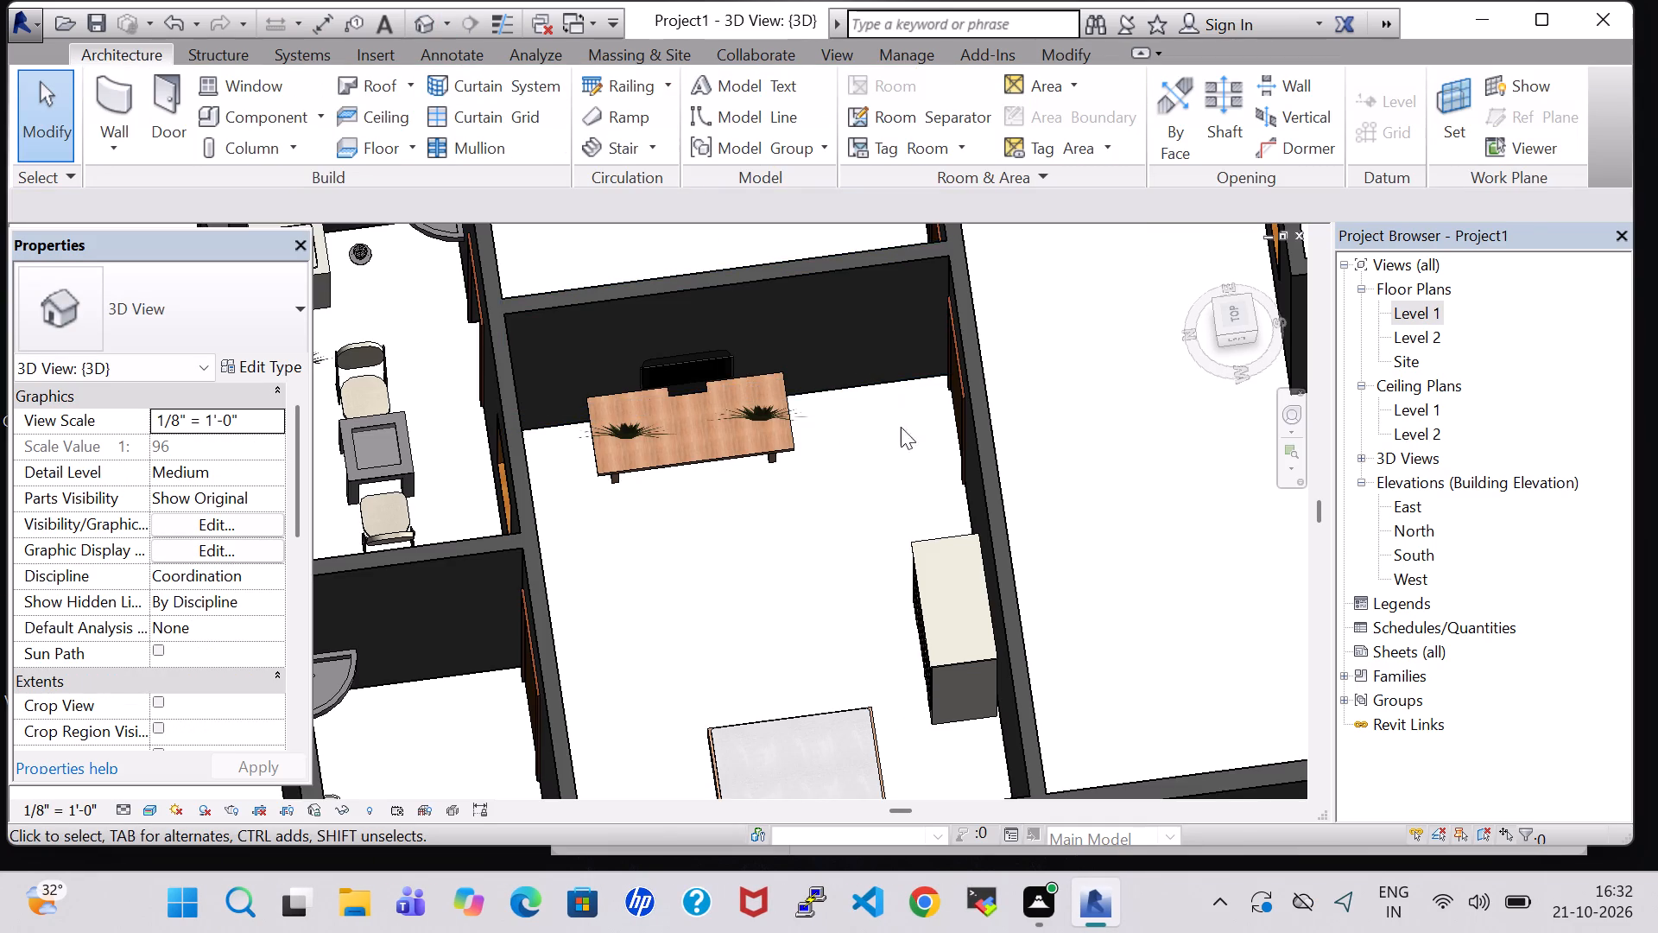
{"action": "scroll", "coordinate": [911, 474], "scroll_direction": "down", "scroll_amount": 3}
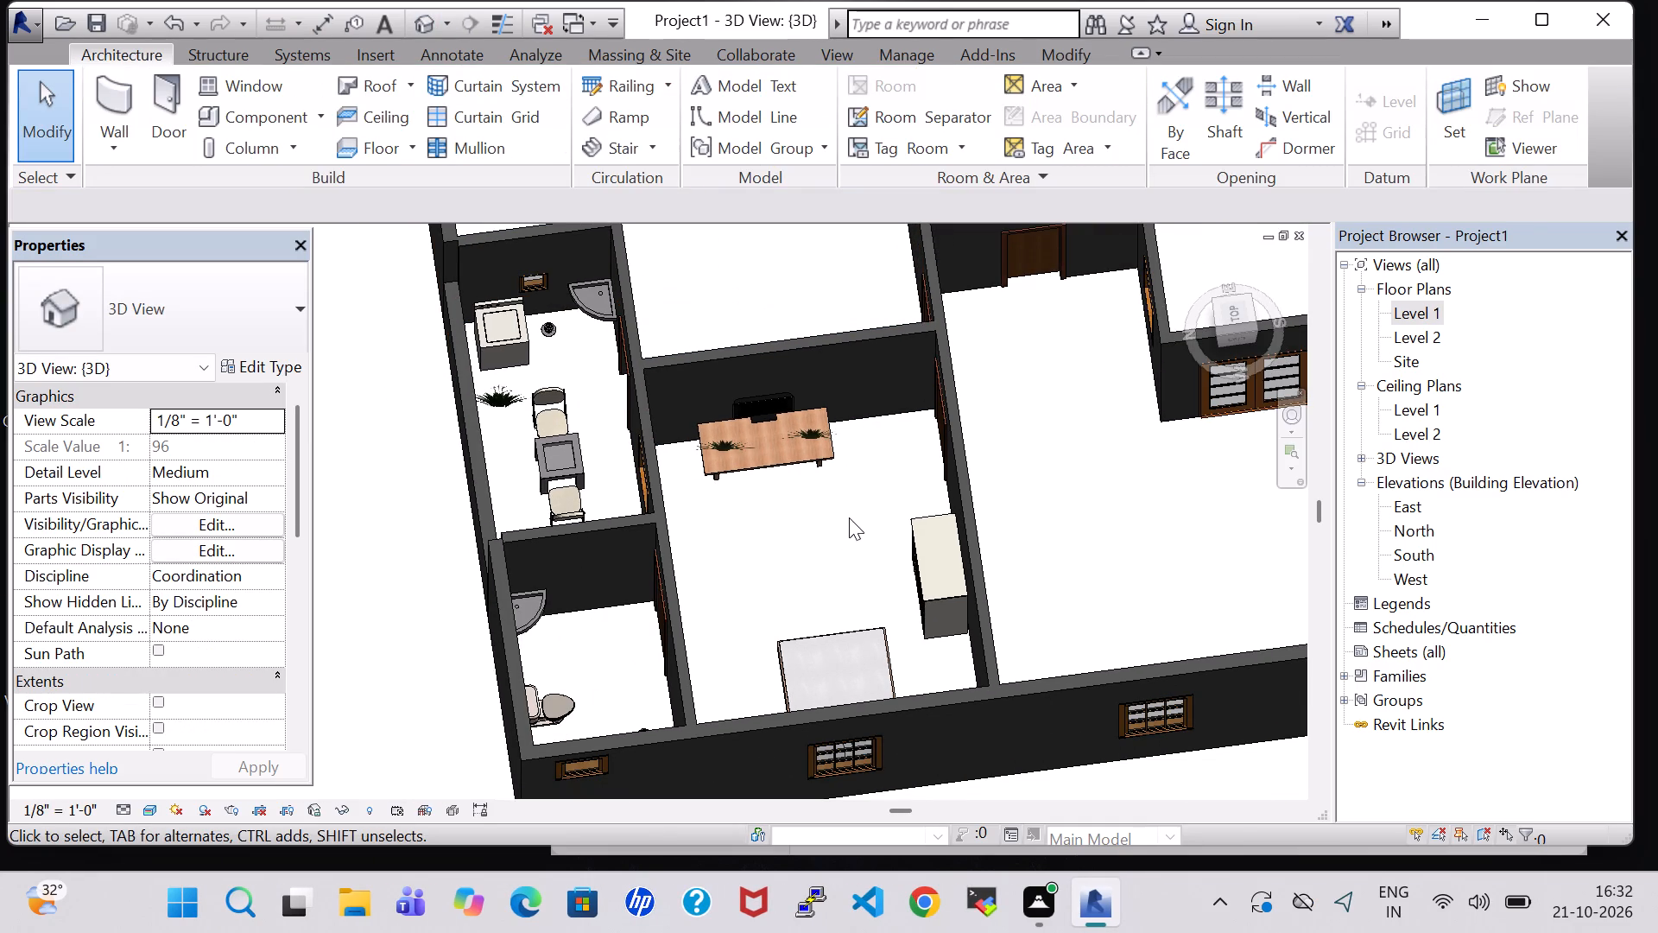
{"action": "middle_click_drag", "start_coordinate": [872, 498], "coordinate": [737, 571]}
{"action": "scroll", "coordinate": [946, 497], "scroll_direction": "down", "scroll_amount": 1}
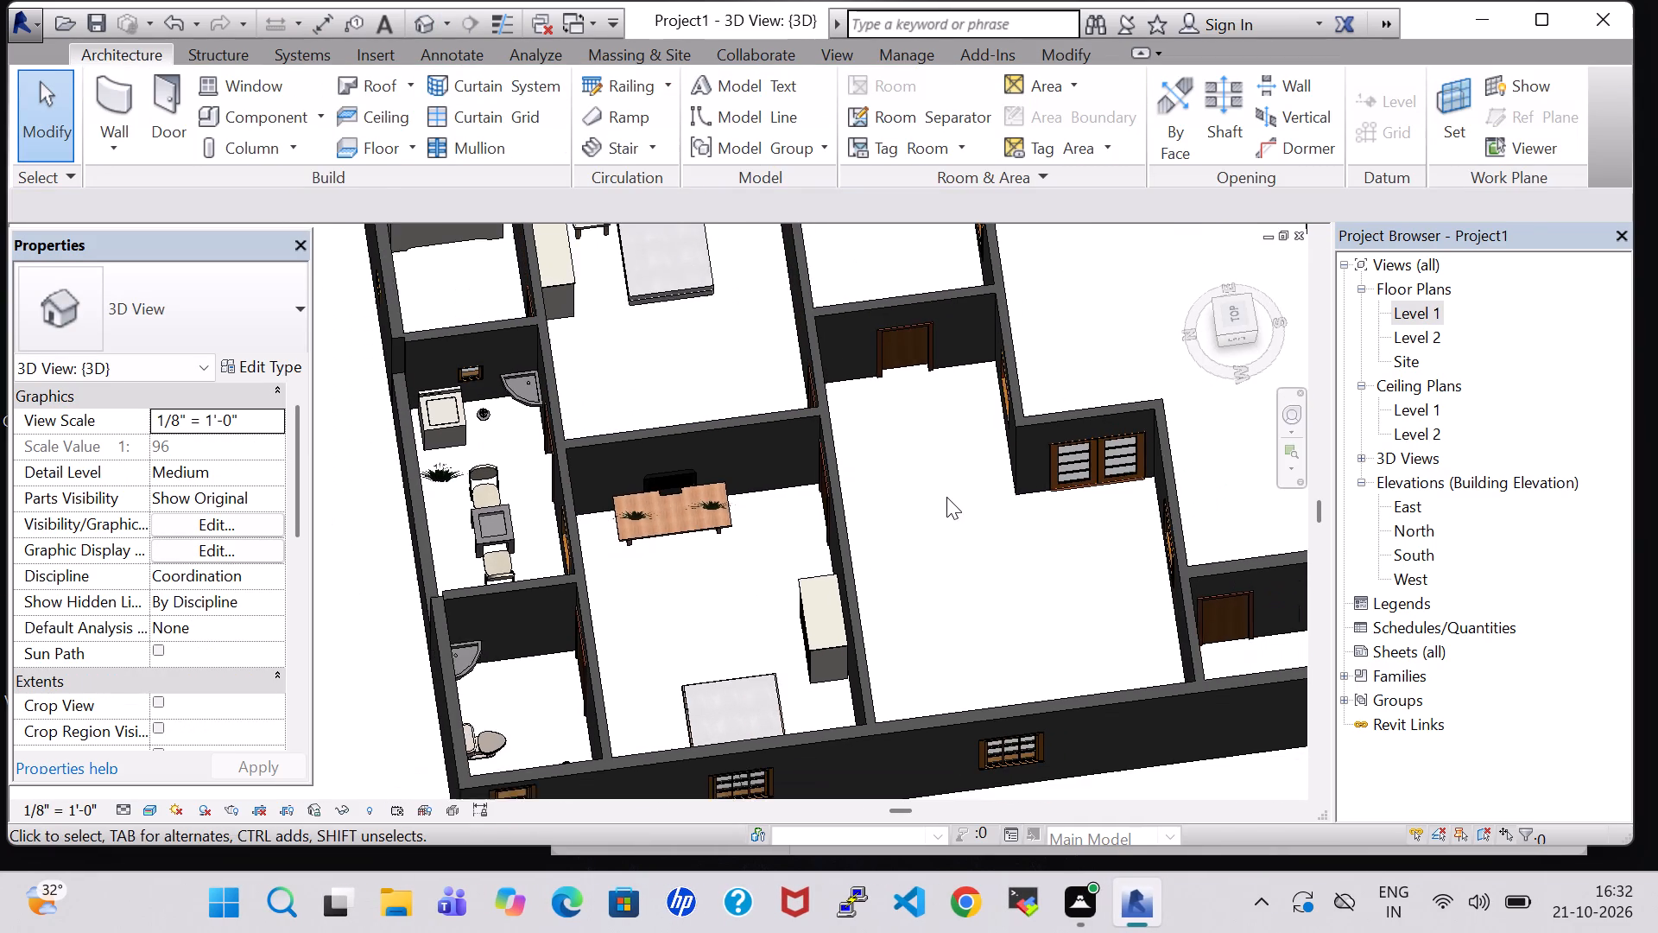
{"action": "scroll", "coordinate": [946, 497], "scroll_direction": "down", "scroll_amount": 1}
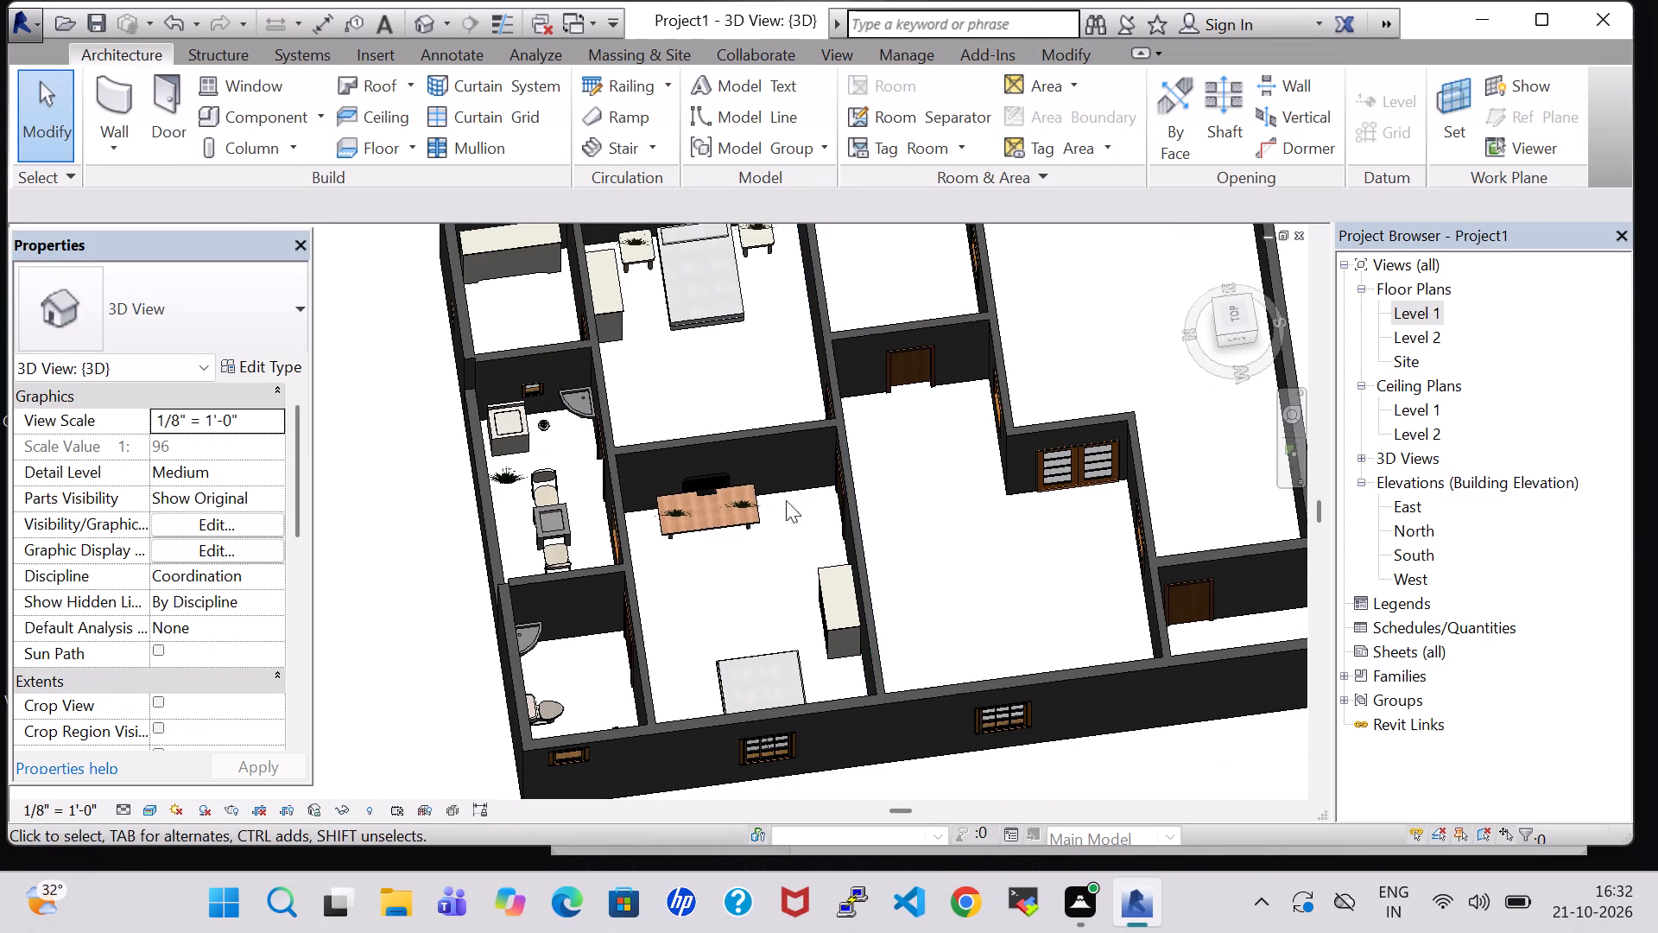
{"action": "middle_click_drag", "start_coordinate": [750, 377], "coordinate": [645, 291], "text": "shift"}
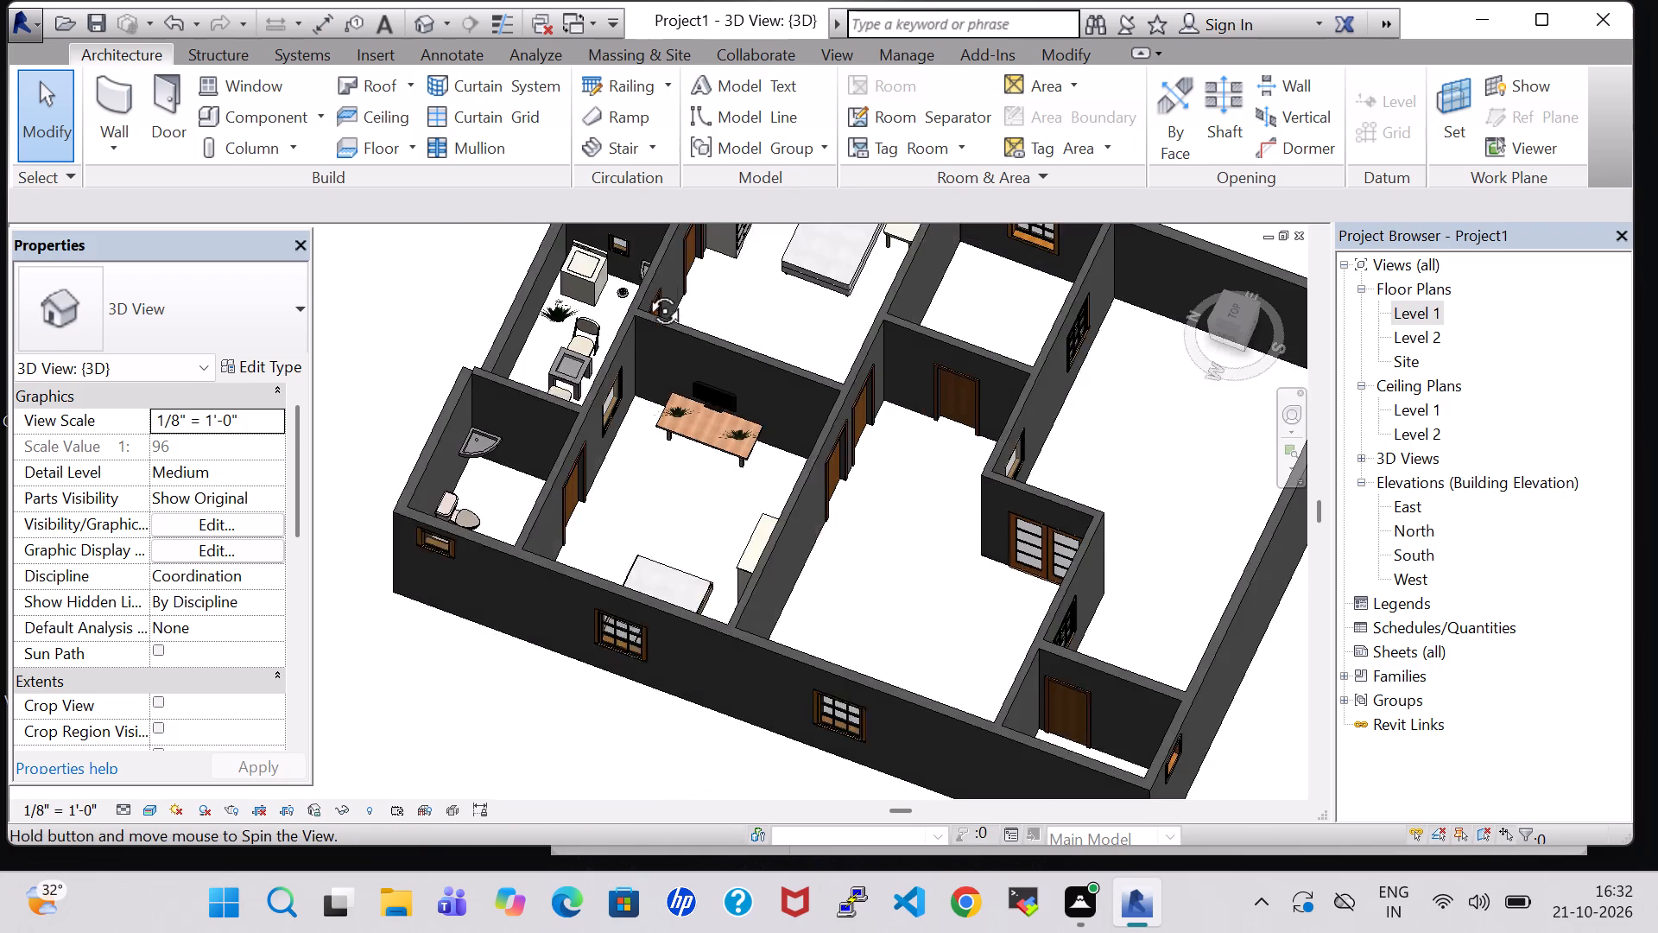
{"action": "middle_click_drag", "start_coordinate": [645, 291], "coordinate": [642, 265], "text": "shift"}
{"action": "double_click", "coordinate": [1431, 315]}
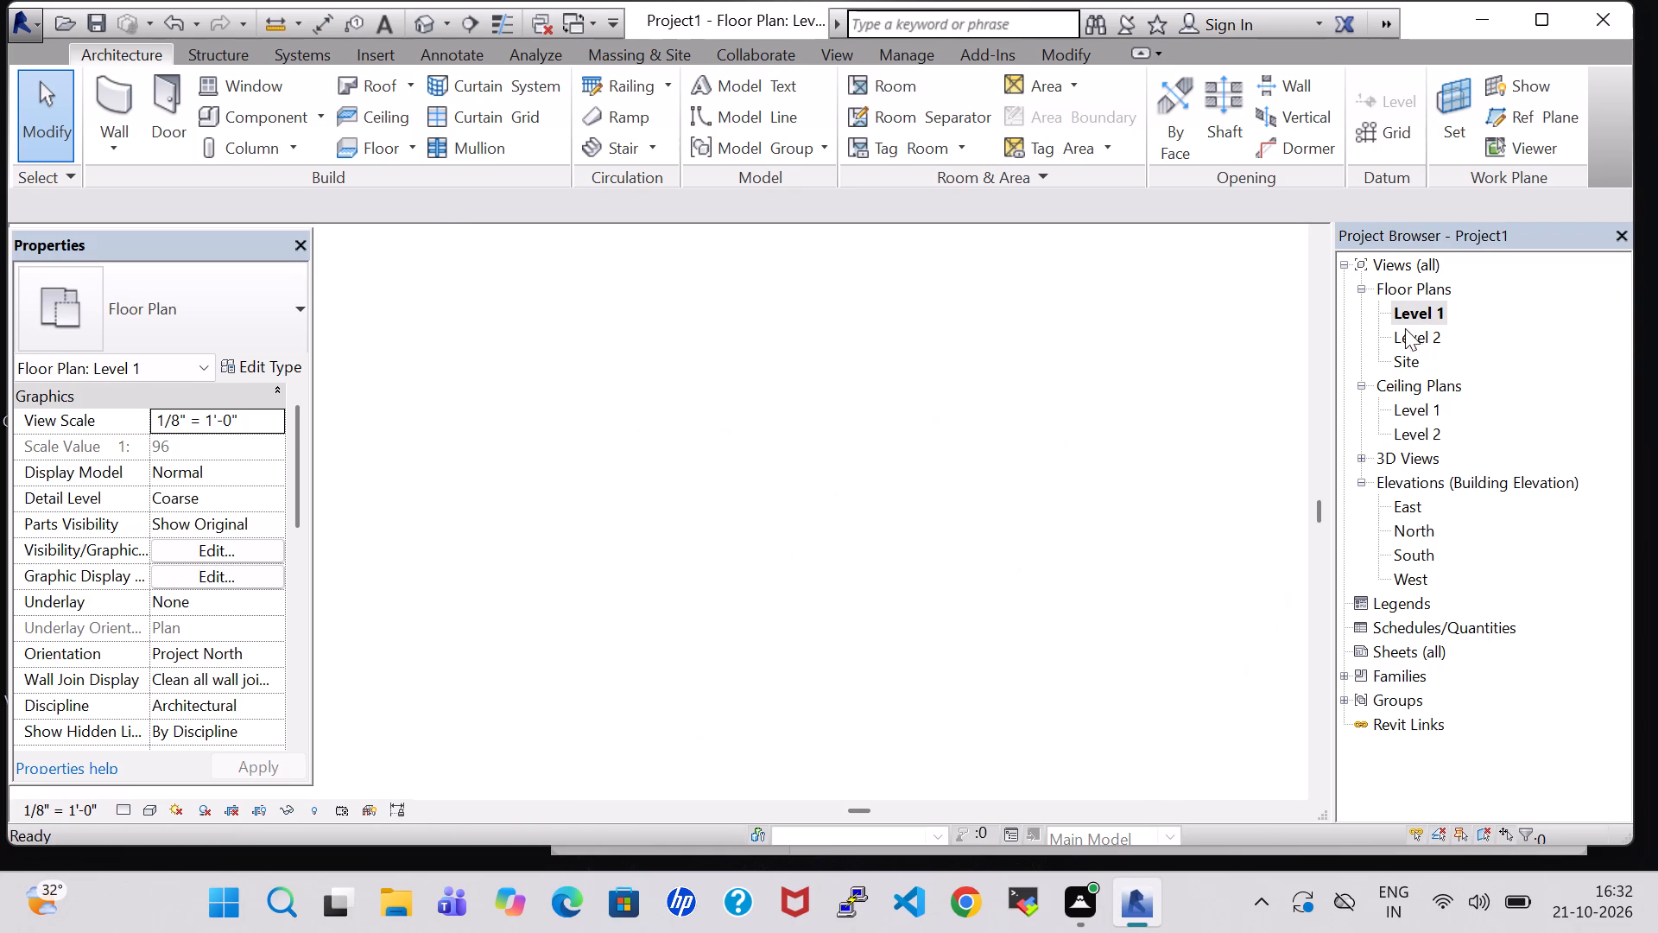
Load the Chair-Corbu family from the Seating furniture library for placement as a component.
{"action": "scroll", "coordinate": [1238, 454], "scroll_direction": "down", "scroll_amount": 1}
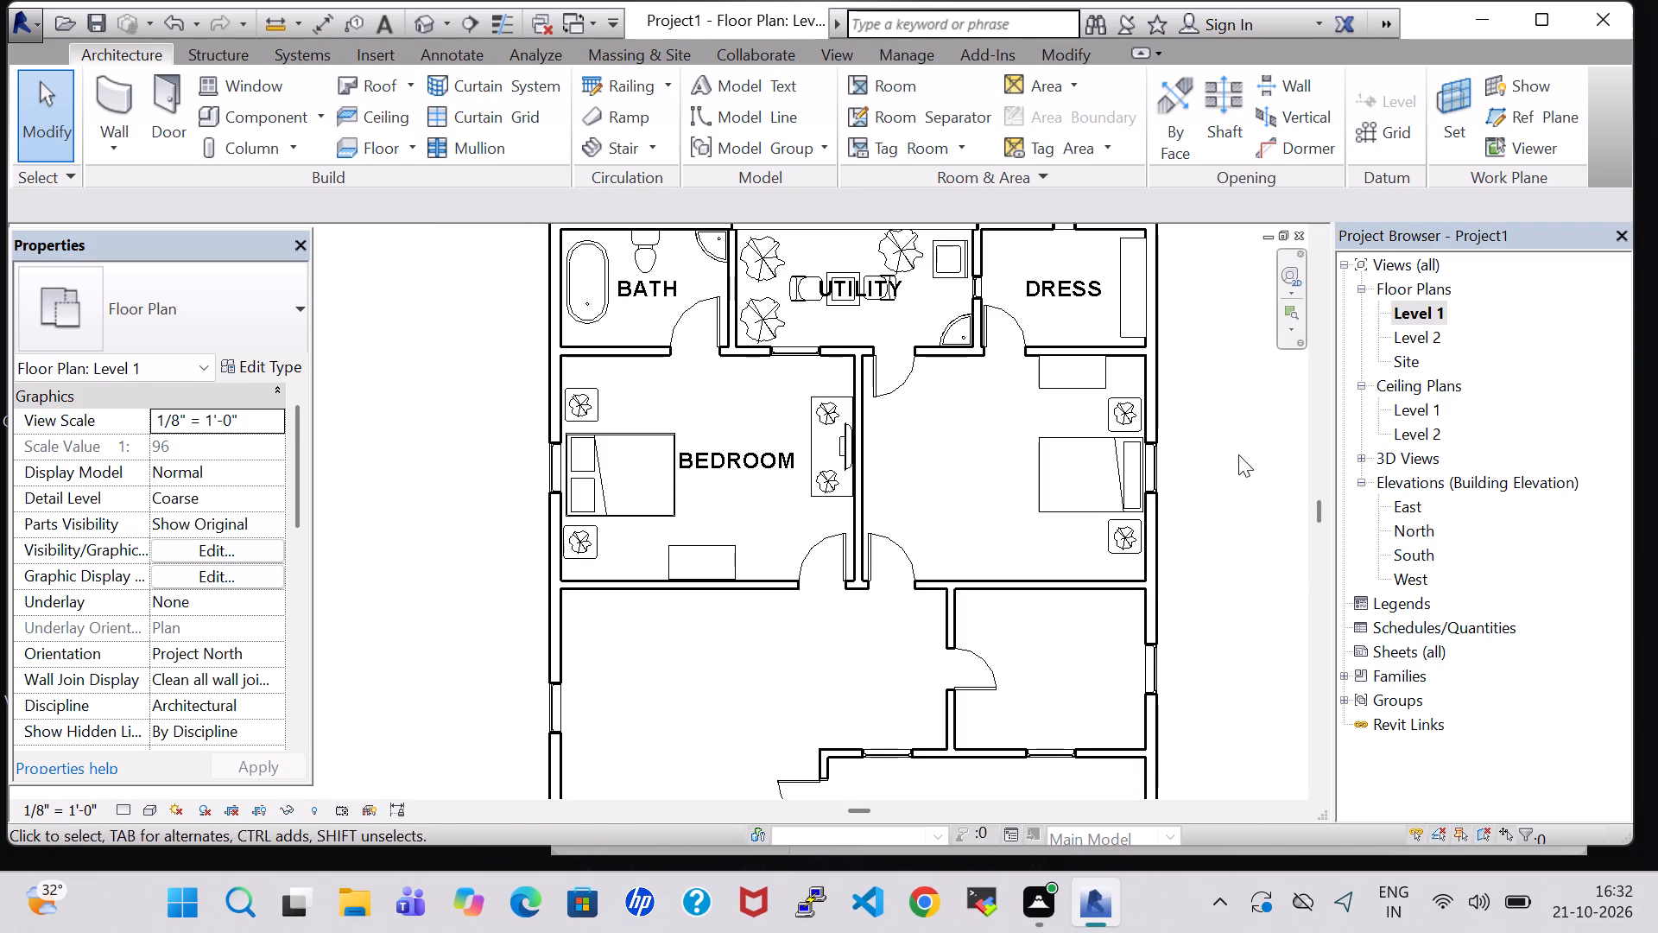
{"action": "left_click", "coordinate": [241, 113]}
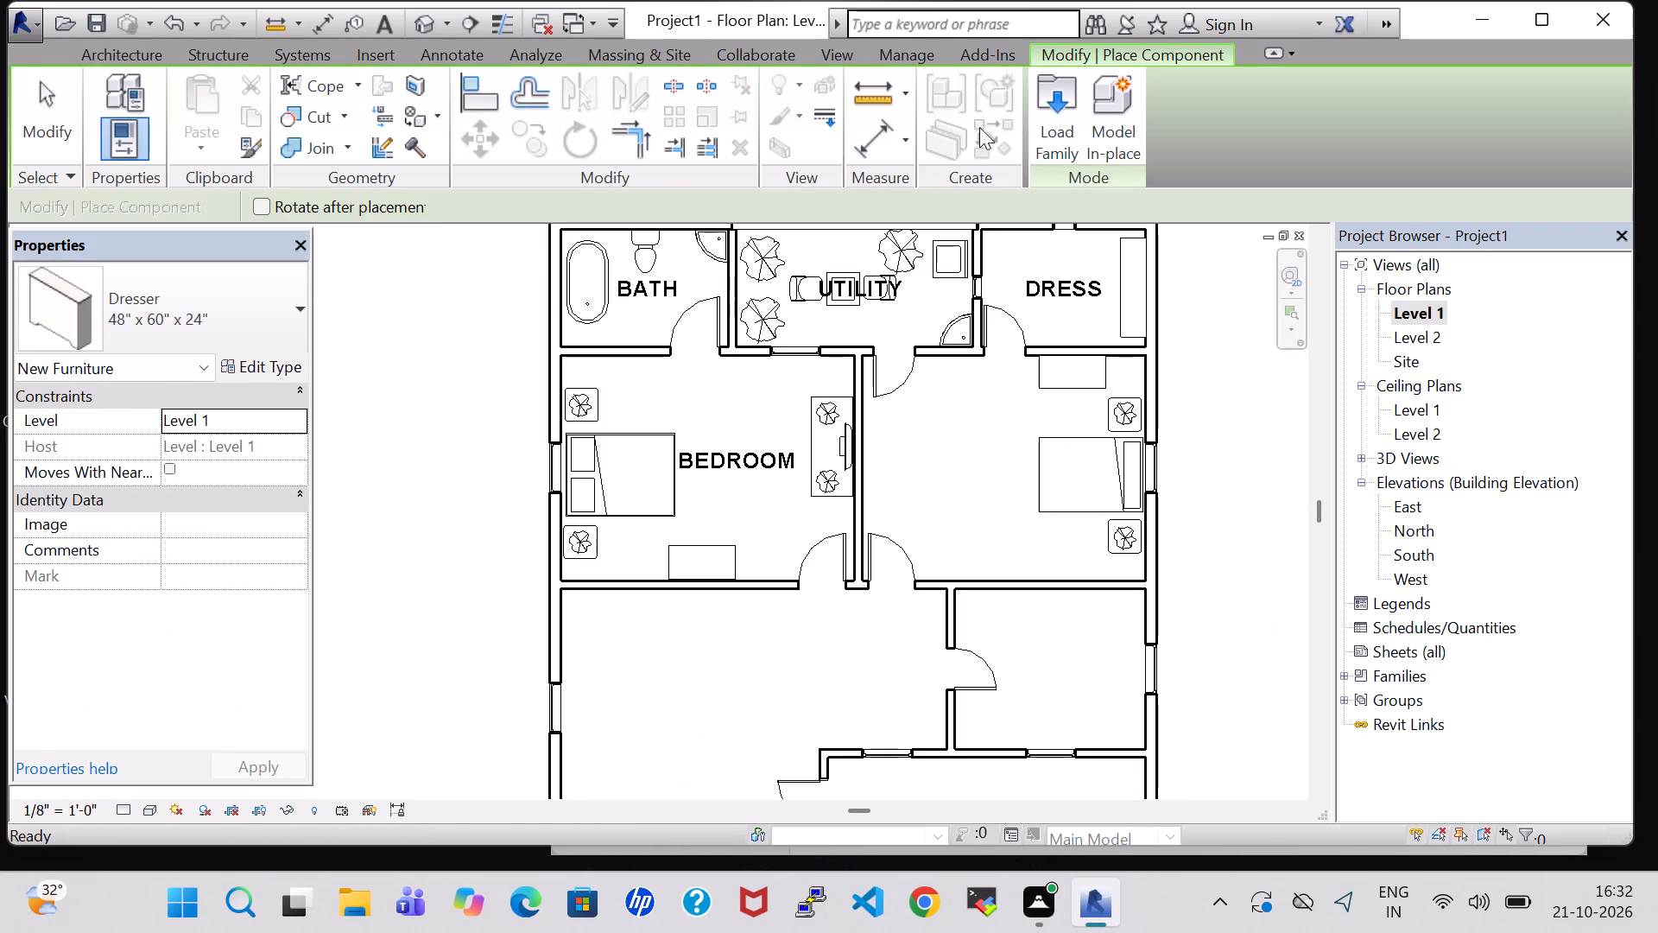
{"action": "left_click", "coordinate": [1051, 134]}
{"action": "double_click", "coordinate": [930, 578]}
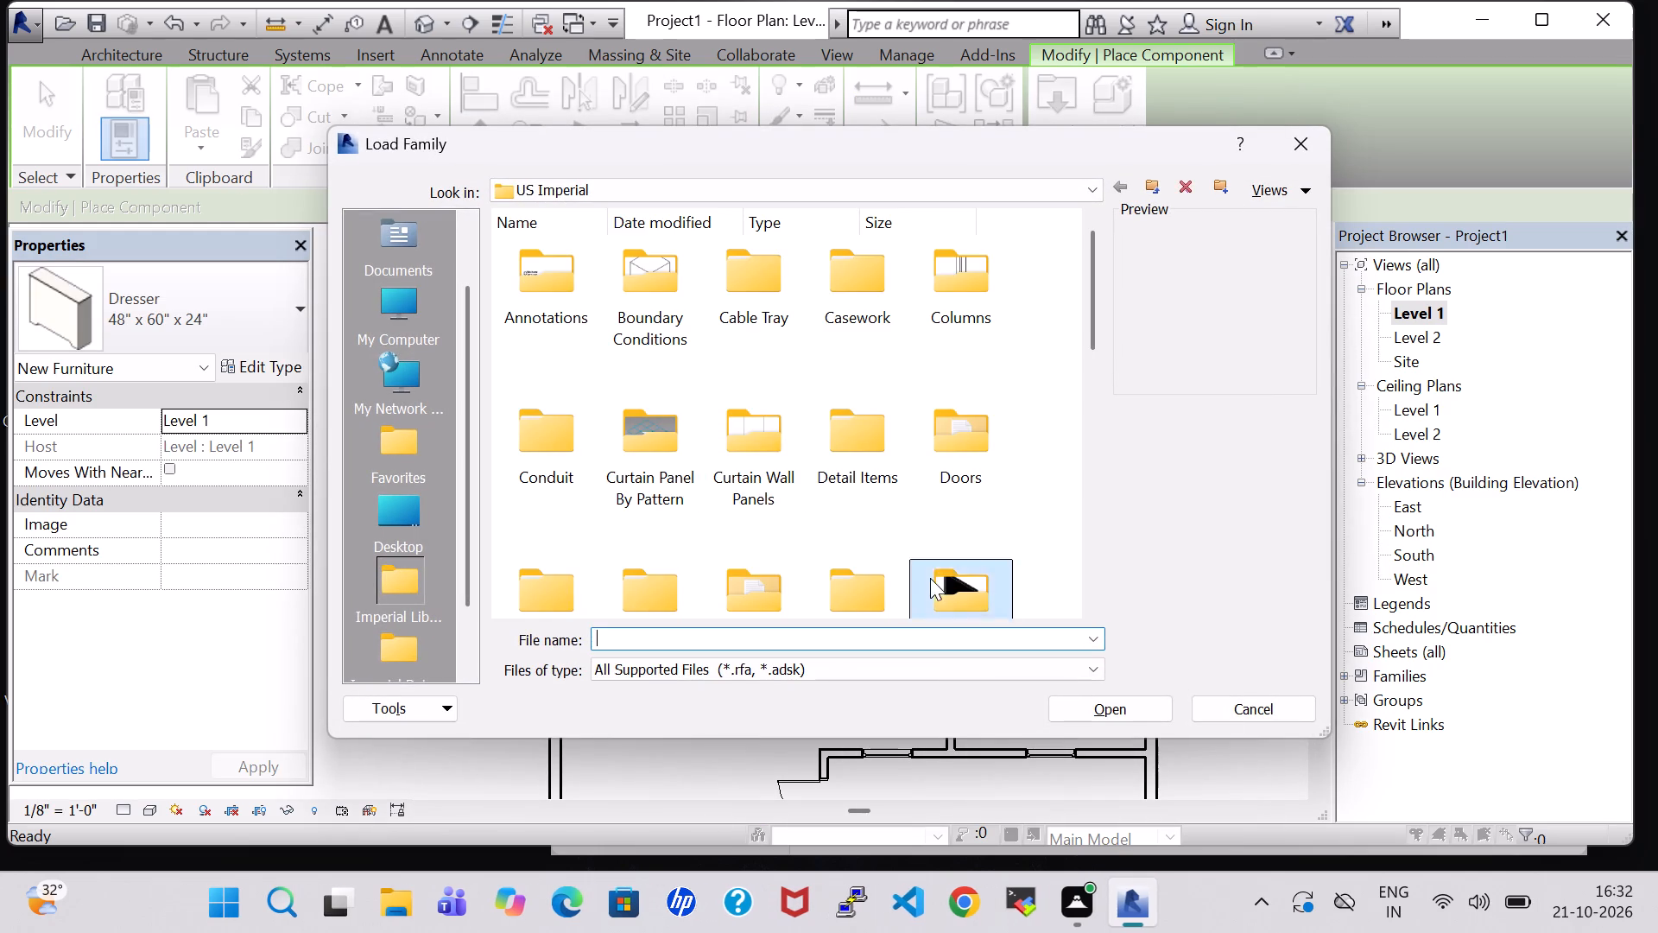
{"action": "double_click", "coordinate": [657, 265]}
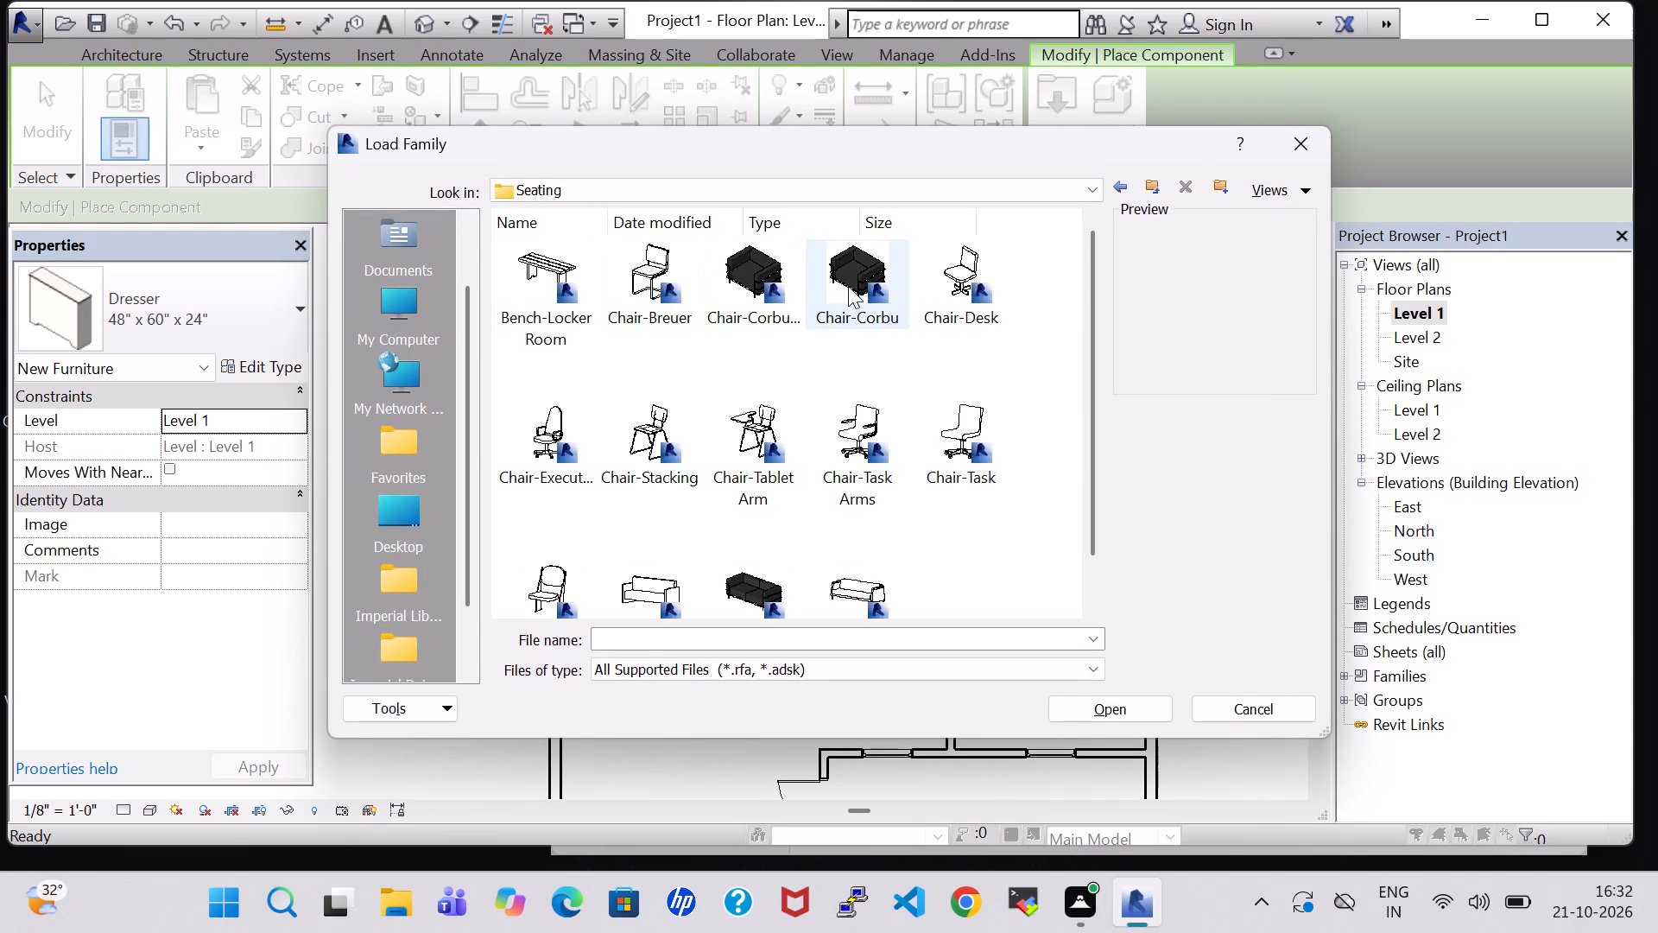
{"action": "left_click", "coordinate": [848, 286]}
{"action": "left_click", "coordinate": [1079, 717]}
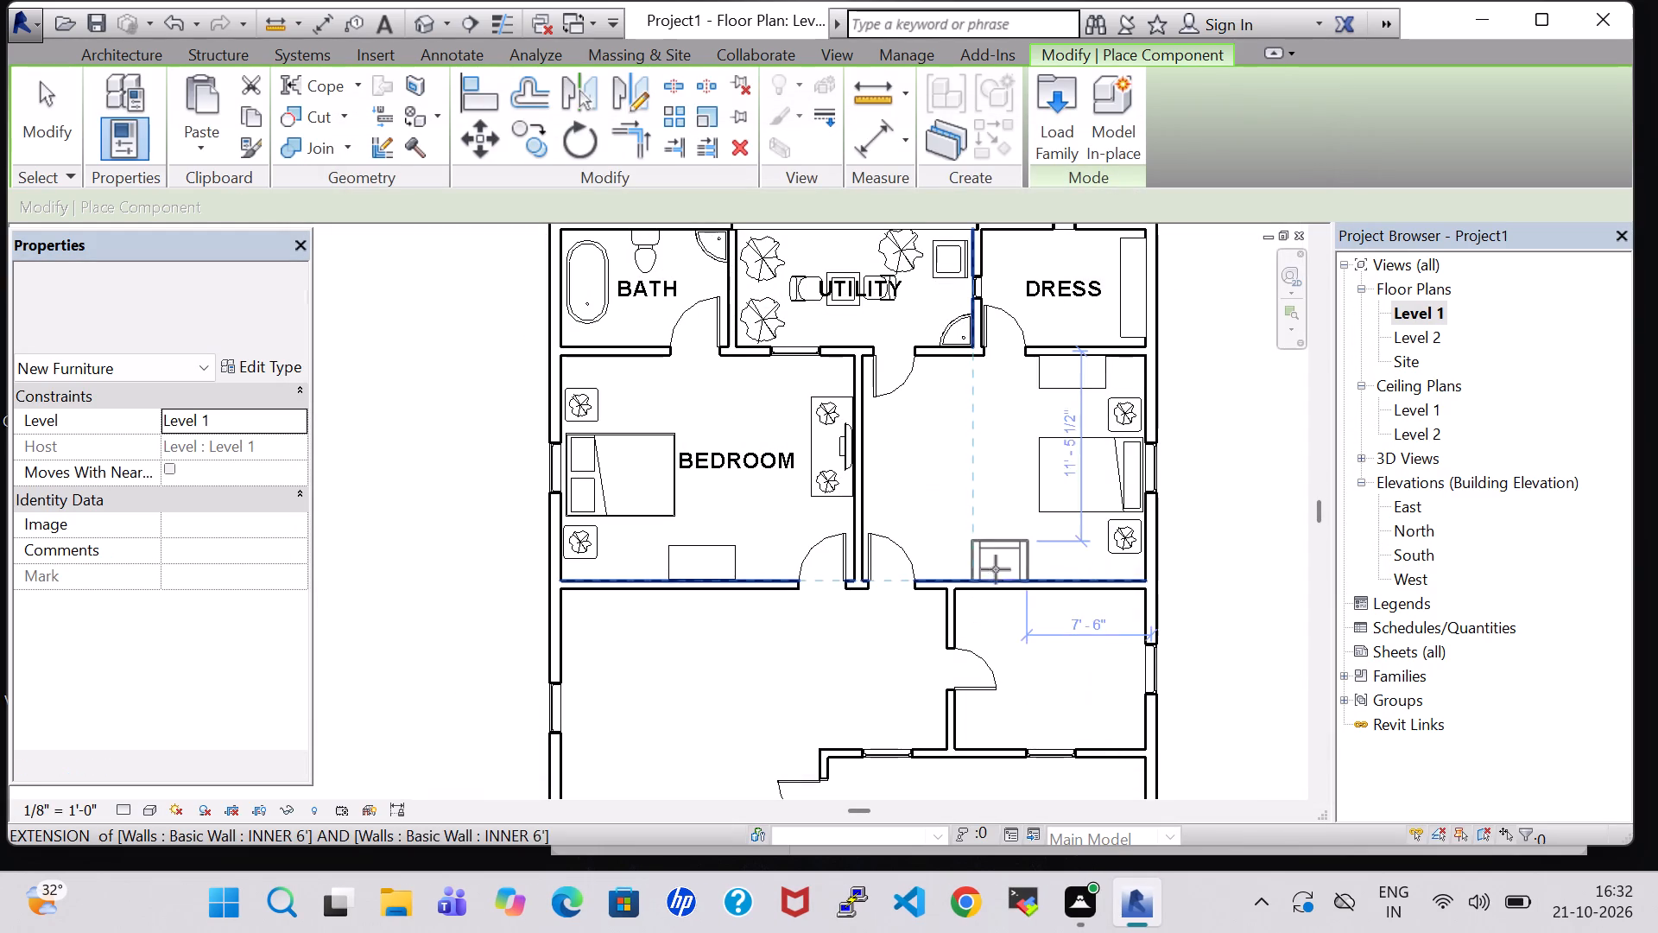
Place the Chair-Corbu facing north at the east bedroom's south wall and nudge it slightly north off the wall.
{"action": "key", "text": "space"}
{"action": "key", "text": "space"}
{"action": "key", "text": "space"}
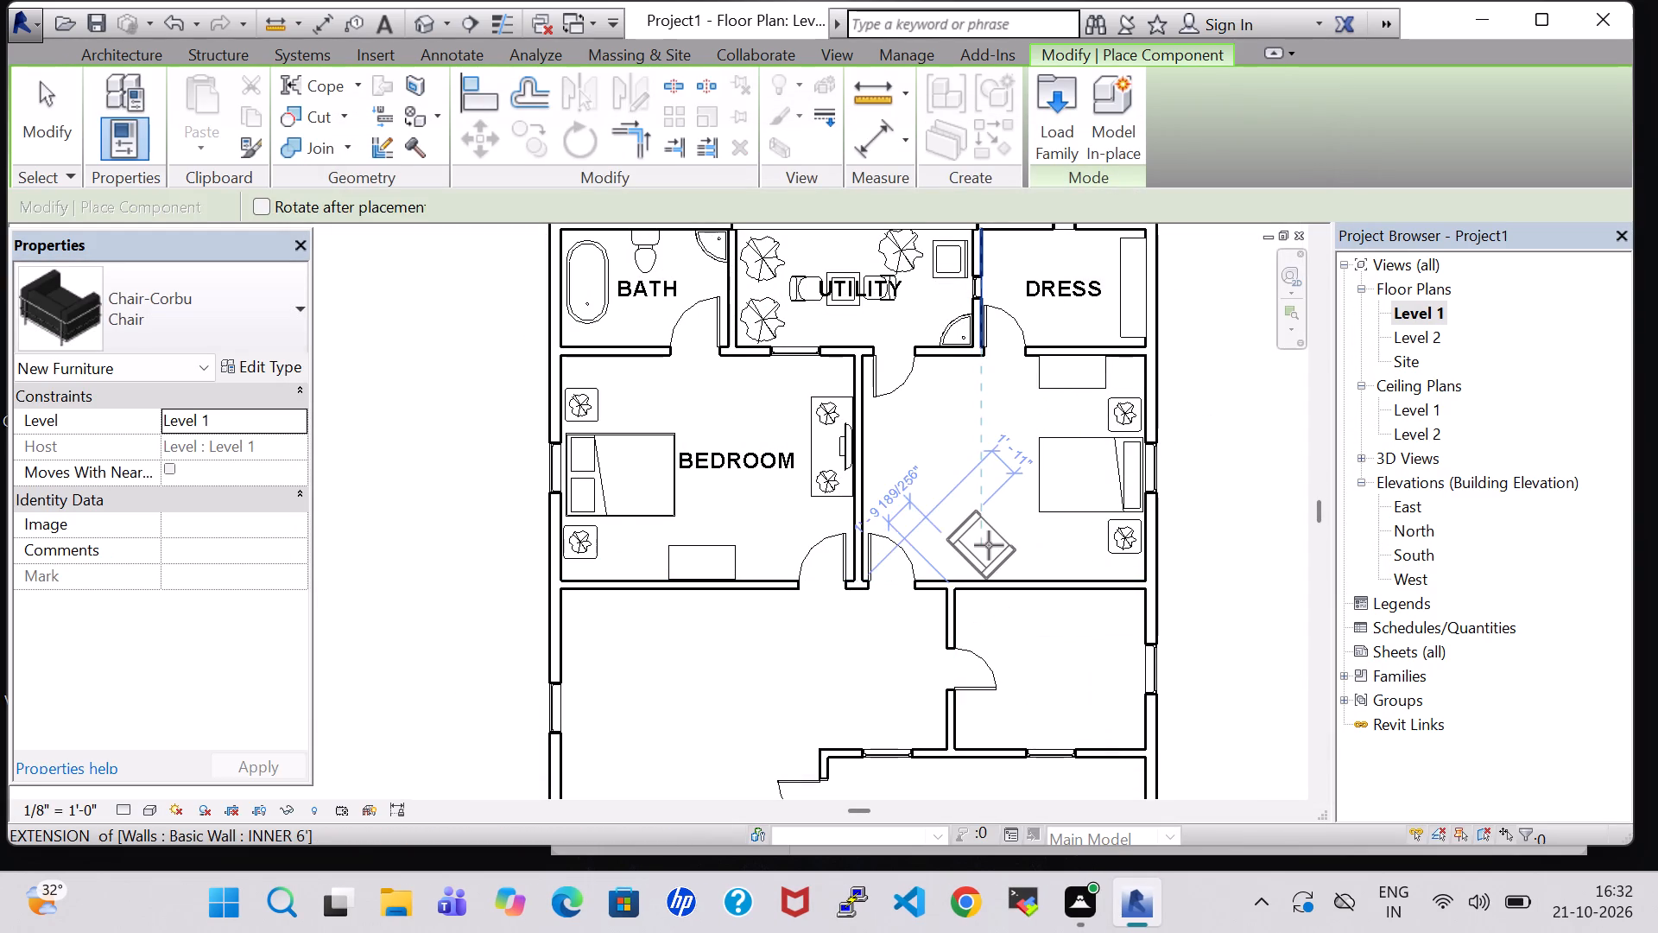
{"action": "key", "text": "space"}
{"action": "scroll", "coordinate": [982, 555], "scroll_direction": "up", "scroll_amount": 6}
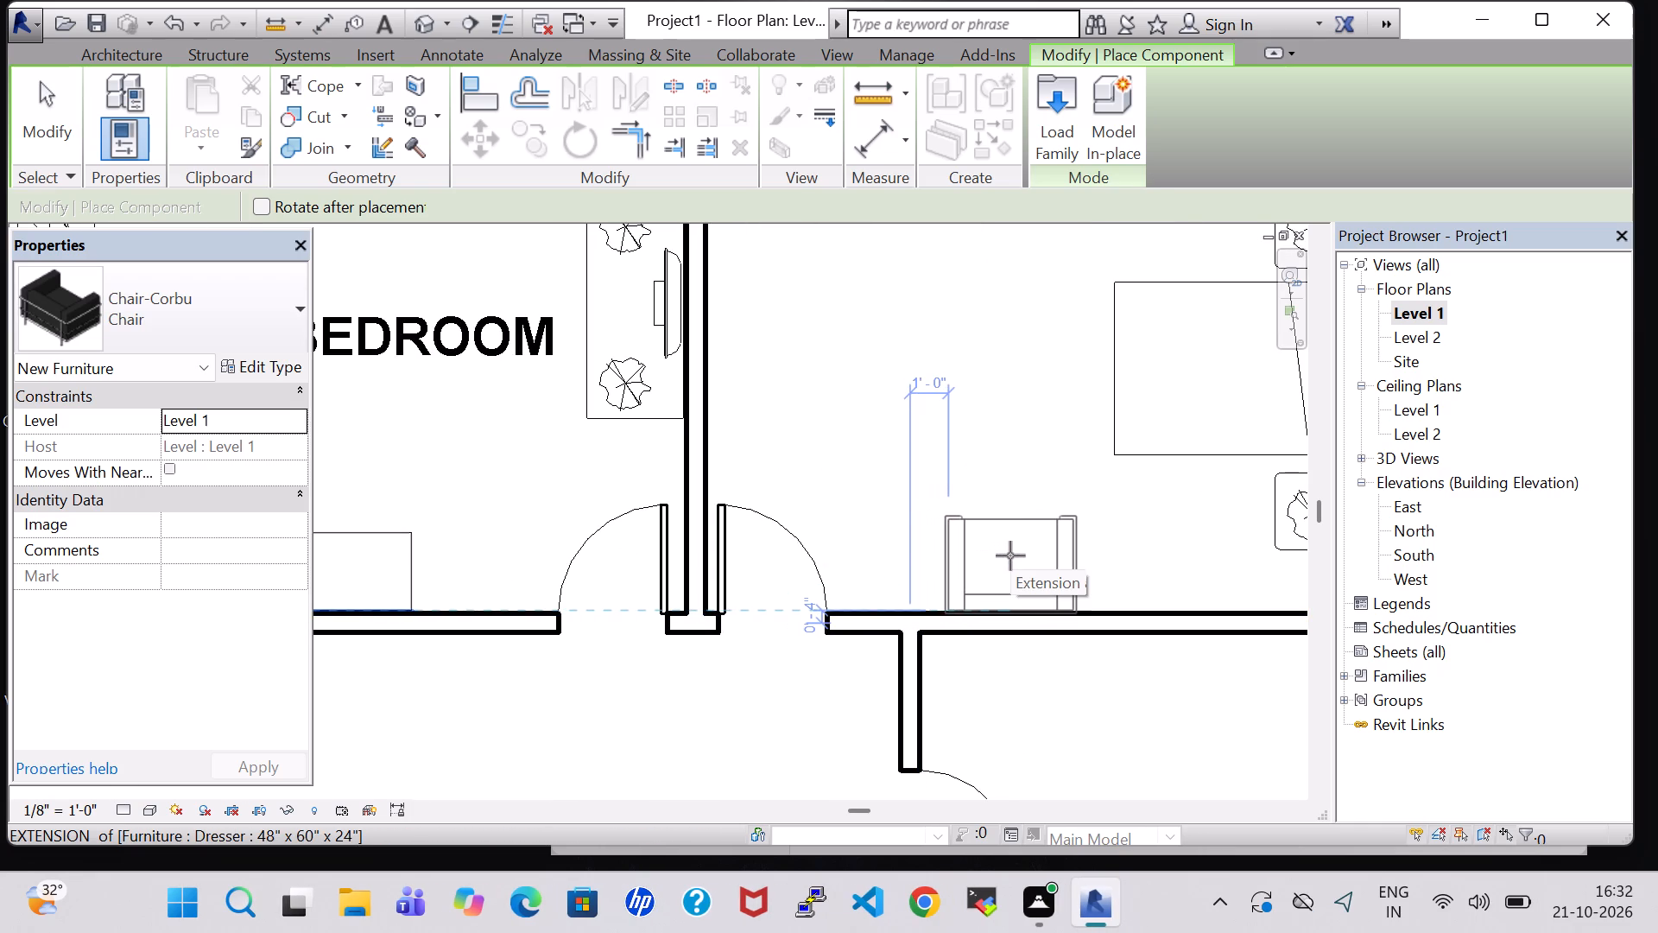
{"action": "left_click", "coordinate": [1010, 555]}
{"action": "scroll", "coordinate": [1009, 549], "scroll_direction": "down", "scroll_amount": 1}
{"action": "key", "text": "Escape"}
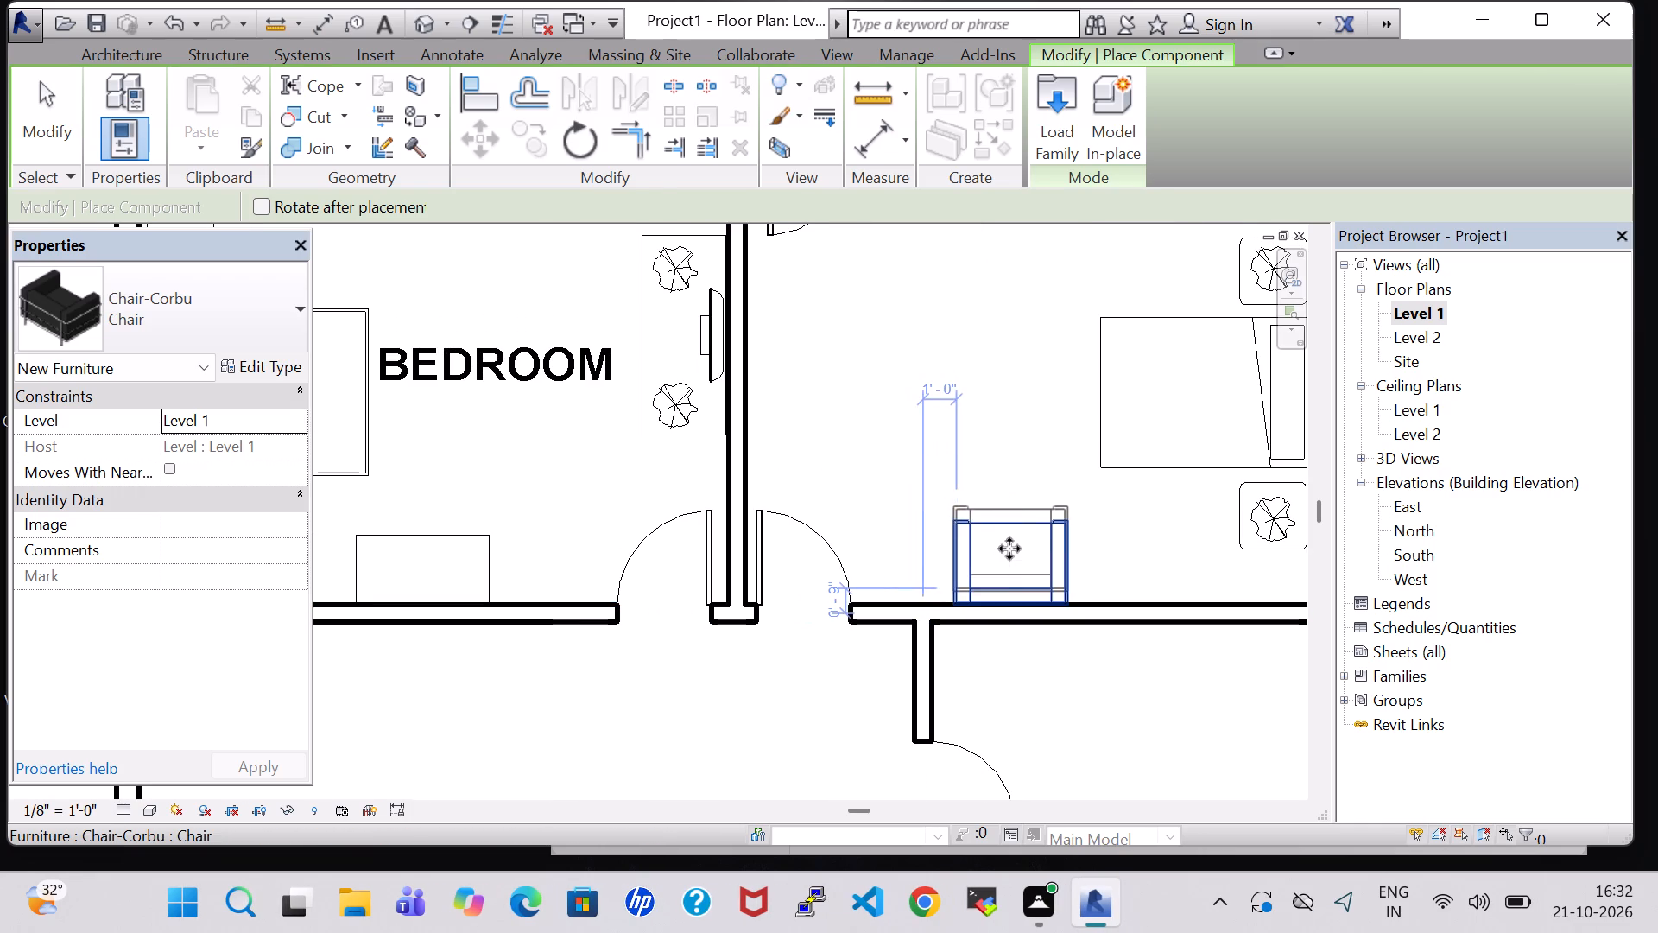
{"action": "key", "text": "Escape"}
{"action": "left_click", "coordinate": [1006, 549]}
{"action": "key", "text": "Up"}
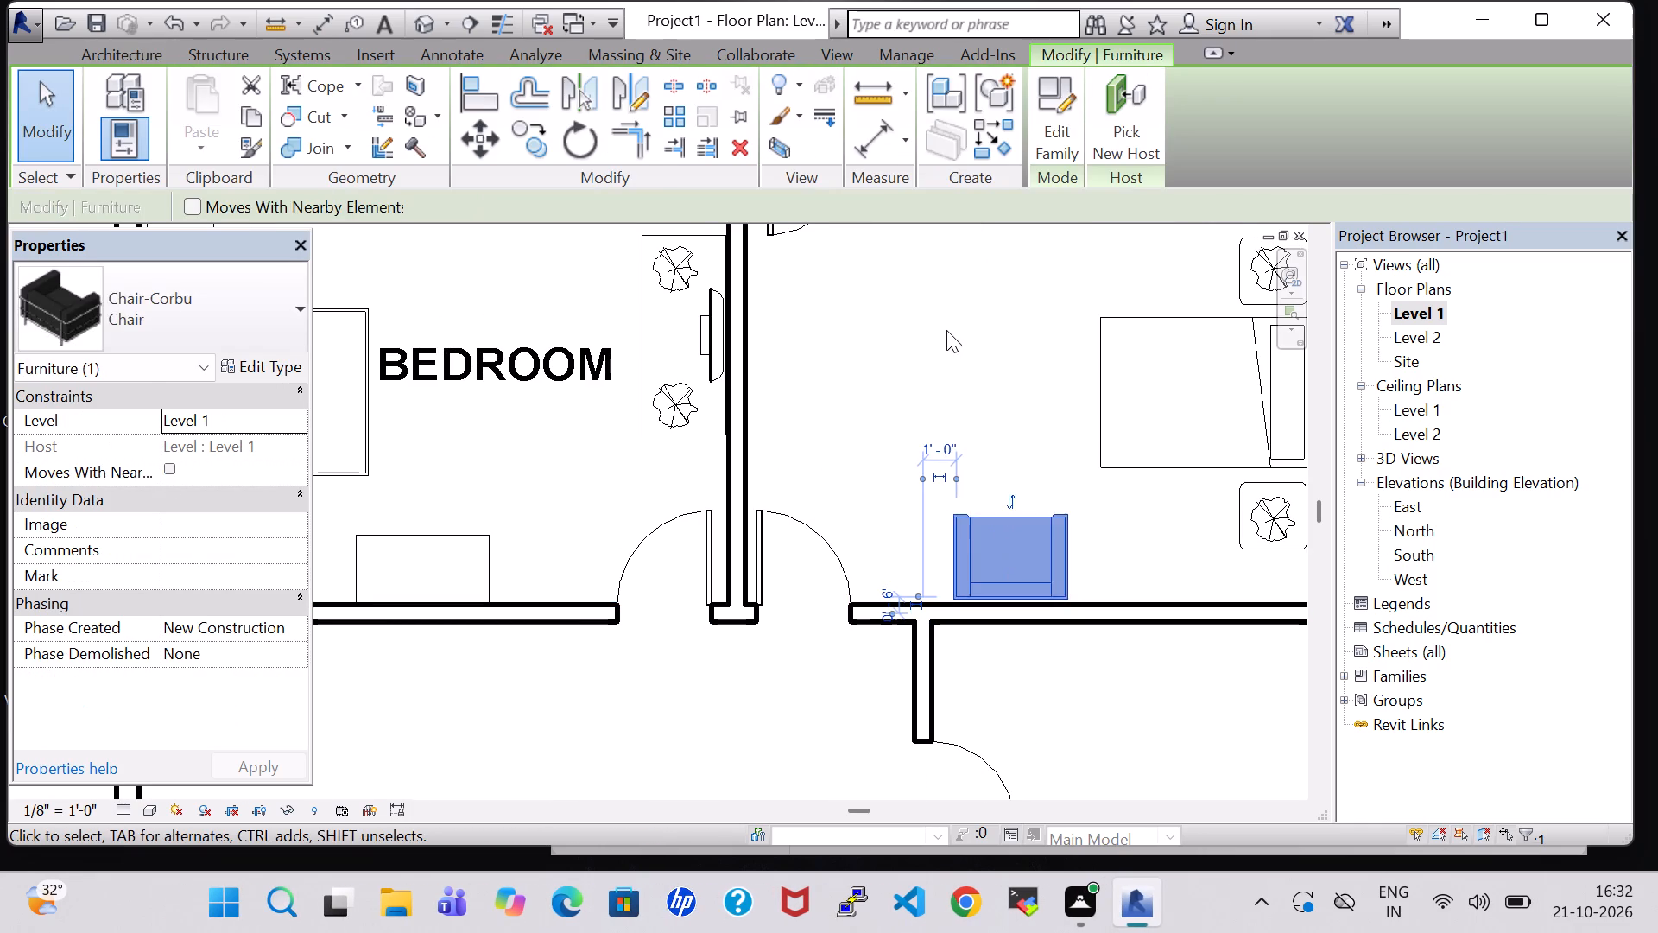
{"action": "left_click", "coordinate": [946, 328]}
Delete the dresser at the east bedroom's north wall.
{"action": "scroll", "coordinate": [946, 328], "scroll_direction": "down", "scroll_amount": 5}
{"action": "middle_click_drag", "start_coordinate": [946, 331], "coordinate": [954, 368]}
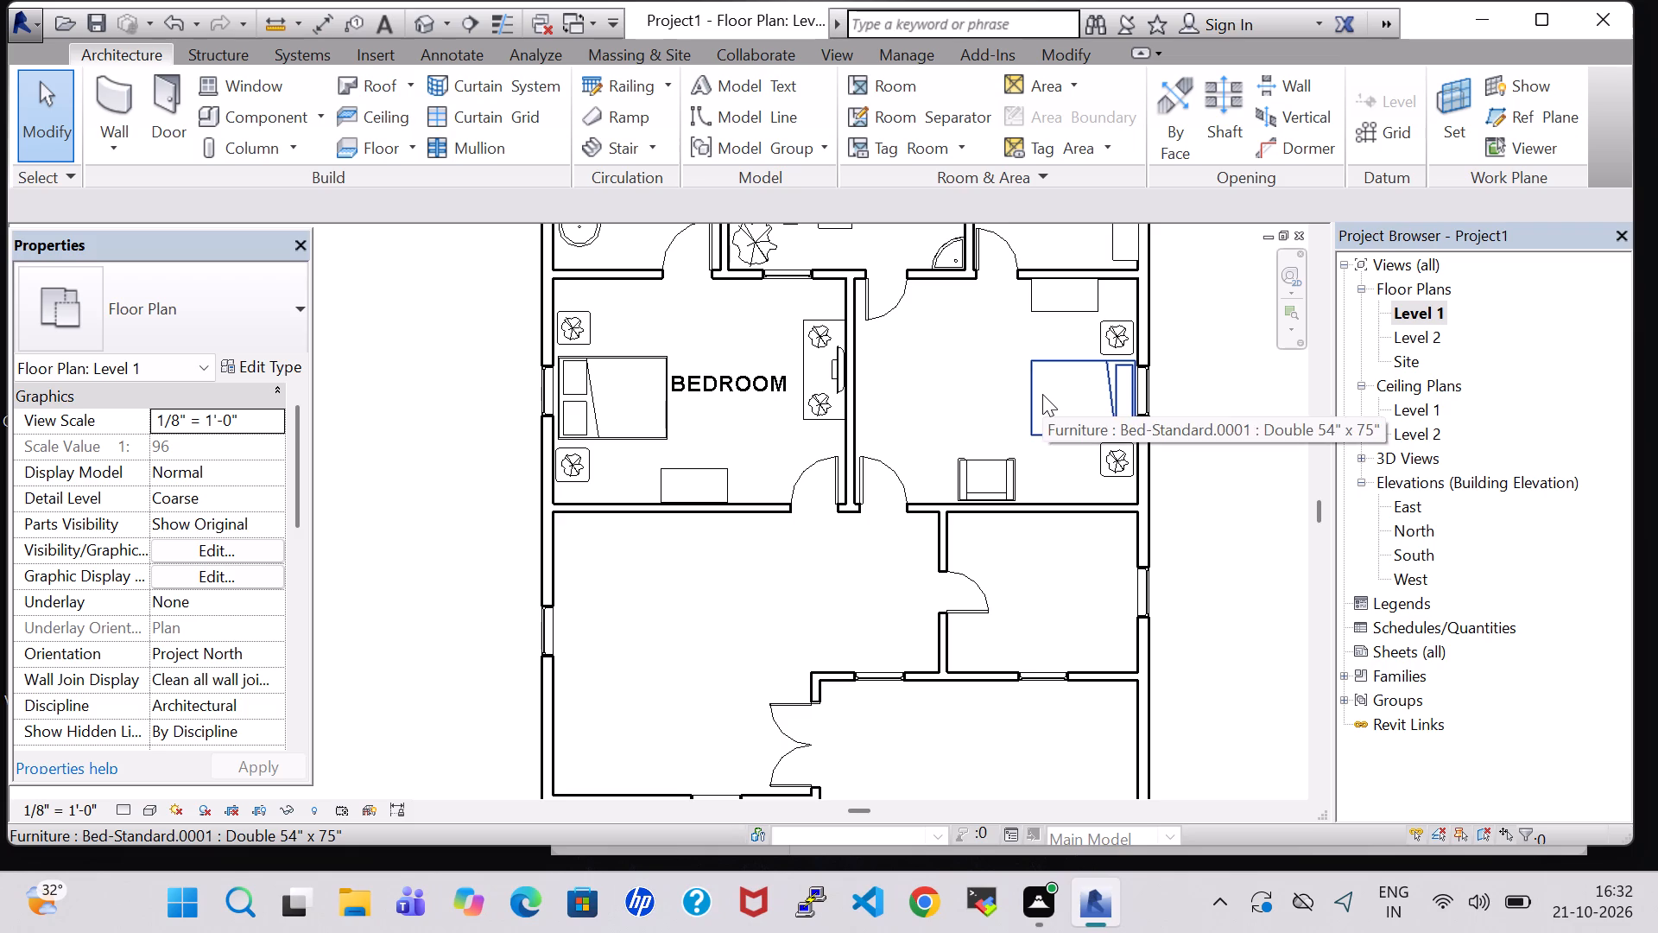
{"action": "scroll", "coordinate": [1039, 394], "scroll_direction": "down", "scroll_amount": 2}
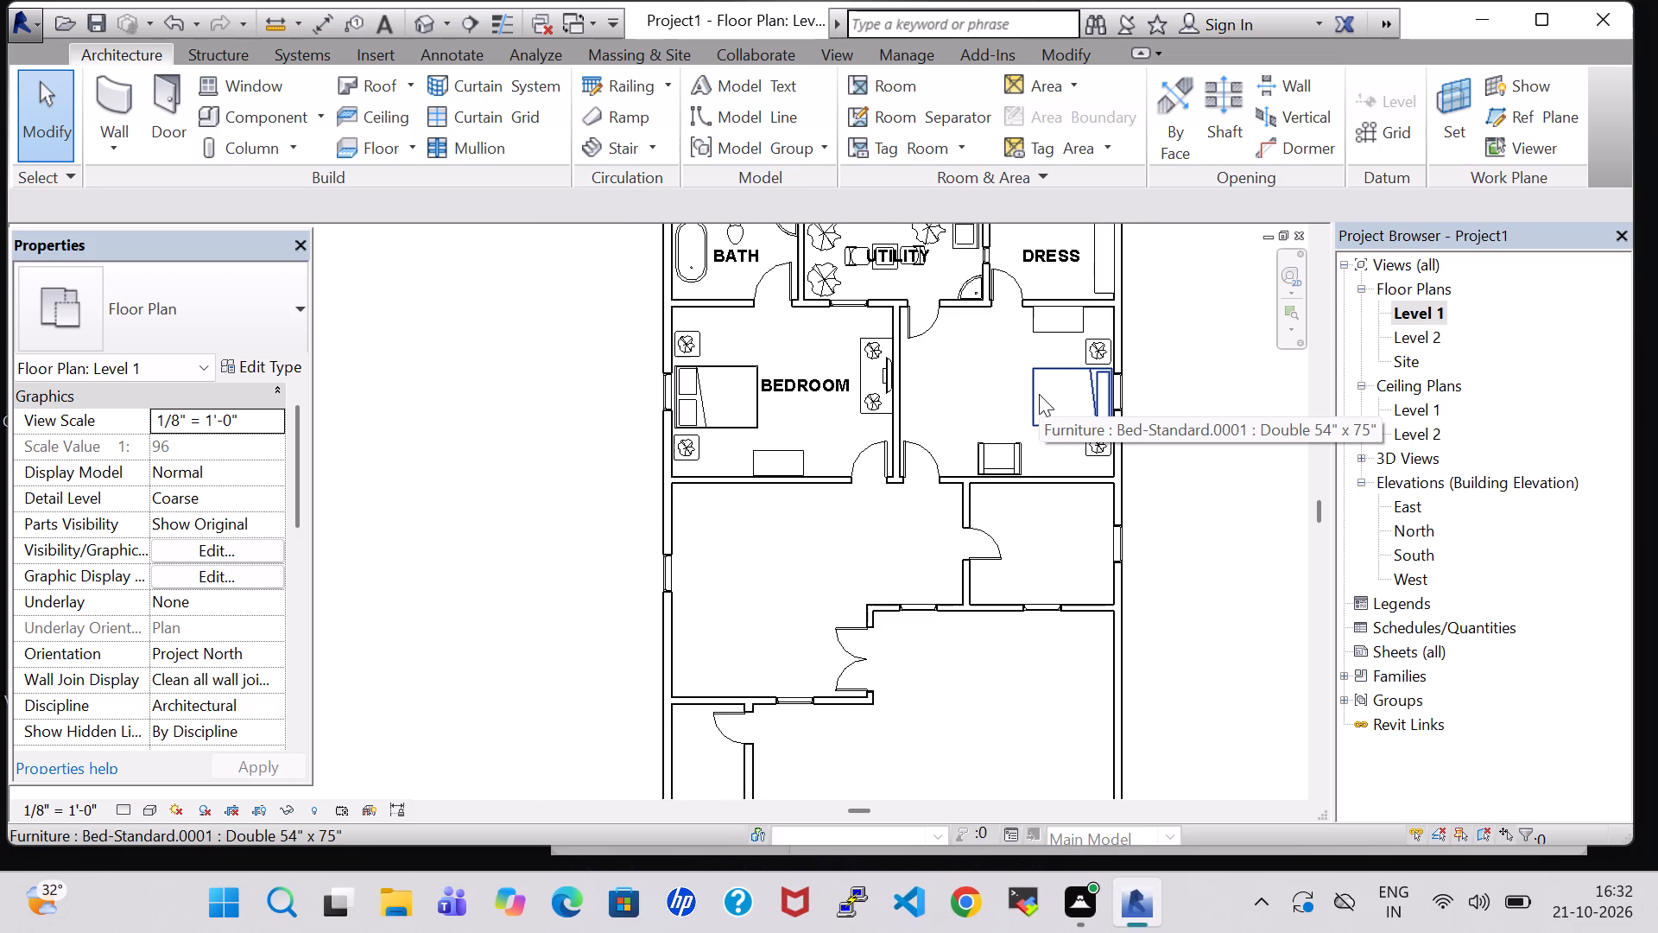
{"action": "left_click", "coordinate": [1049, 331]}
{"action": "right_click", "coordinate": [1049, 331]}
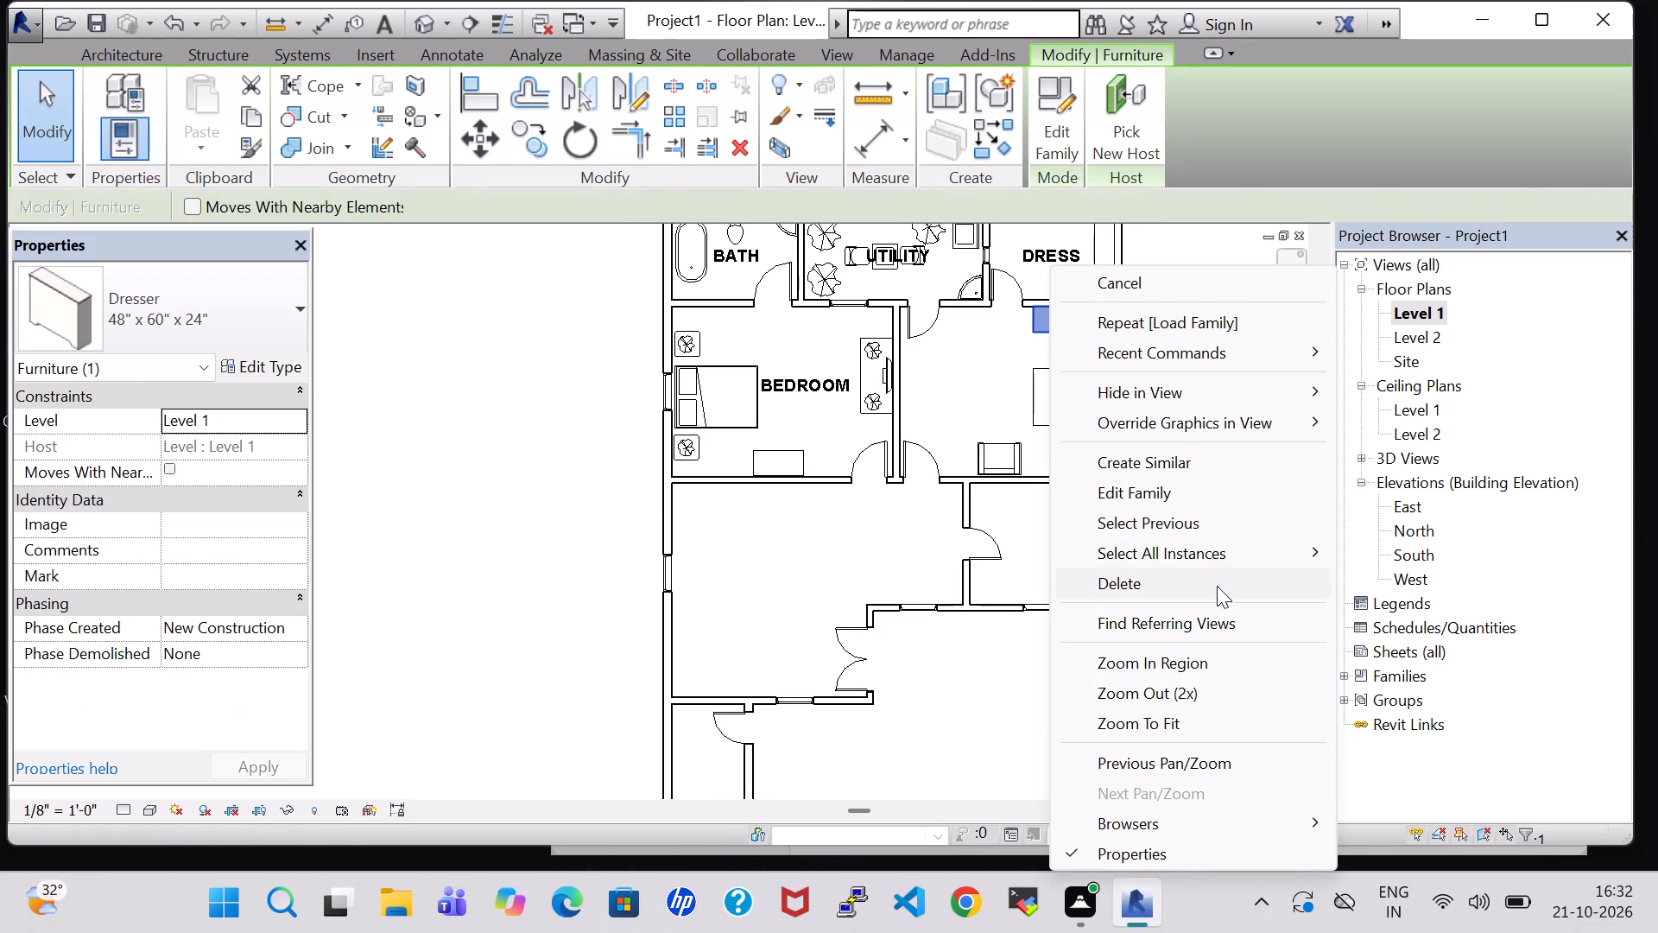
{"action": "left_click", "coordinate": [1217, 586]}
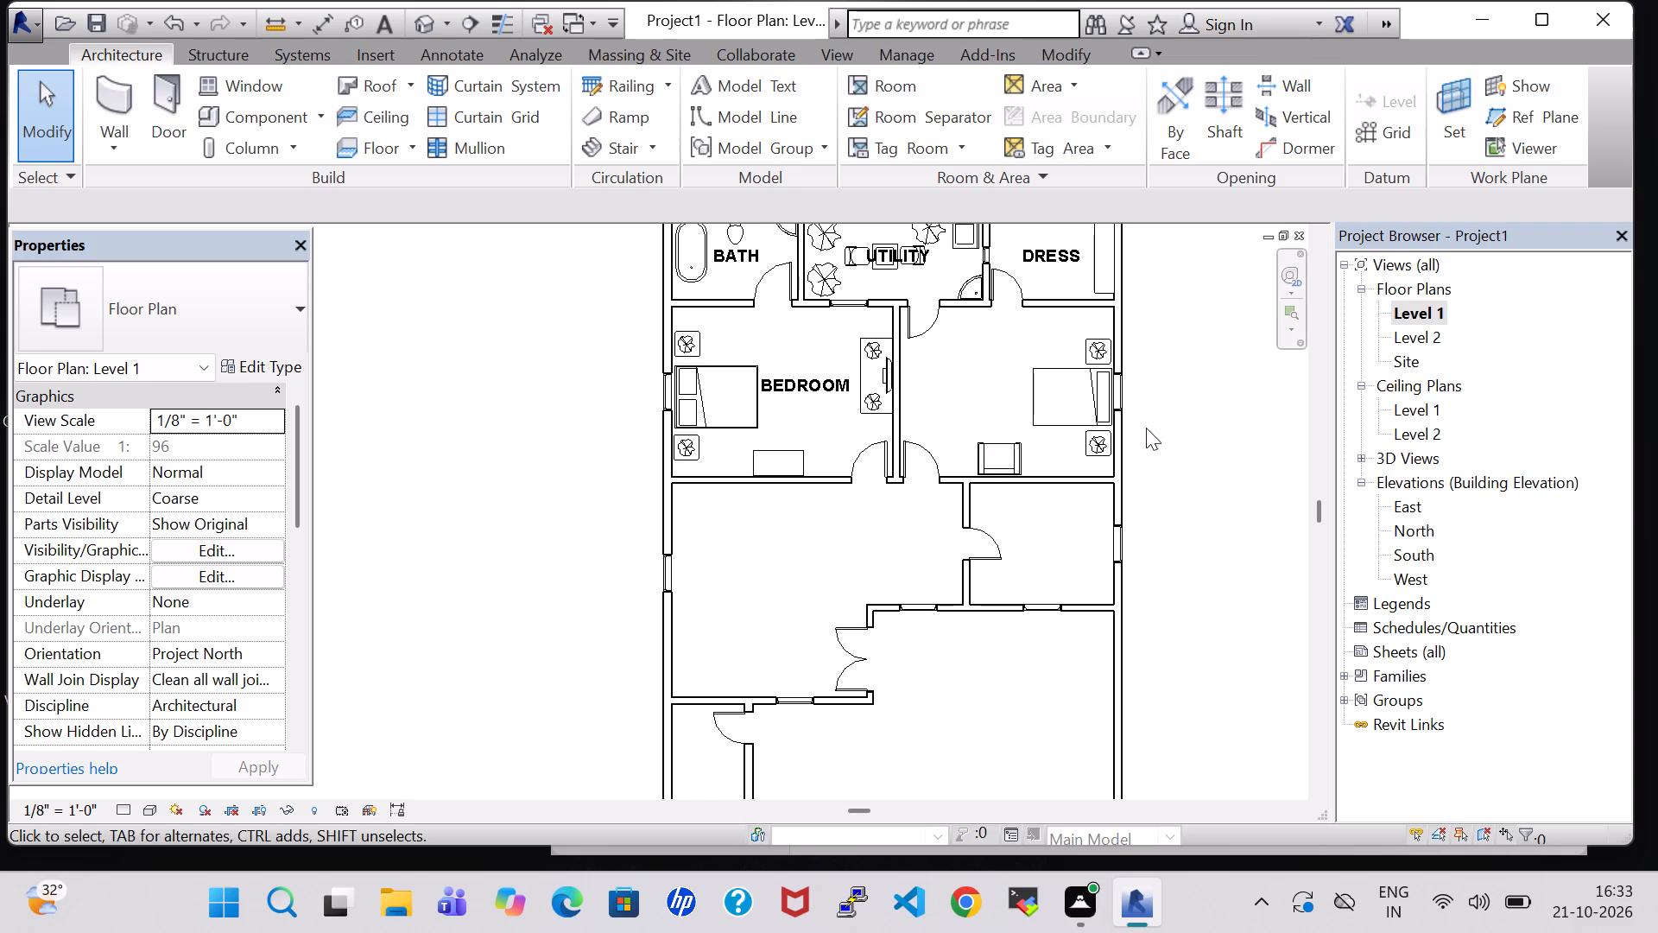
Change the east bedroom's bed to the King 78" x 80" type.
{"action": "left_click", "coordinate": [1072, 363]}
{"action": "left_click", "coordinate": [157, 332]}
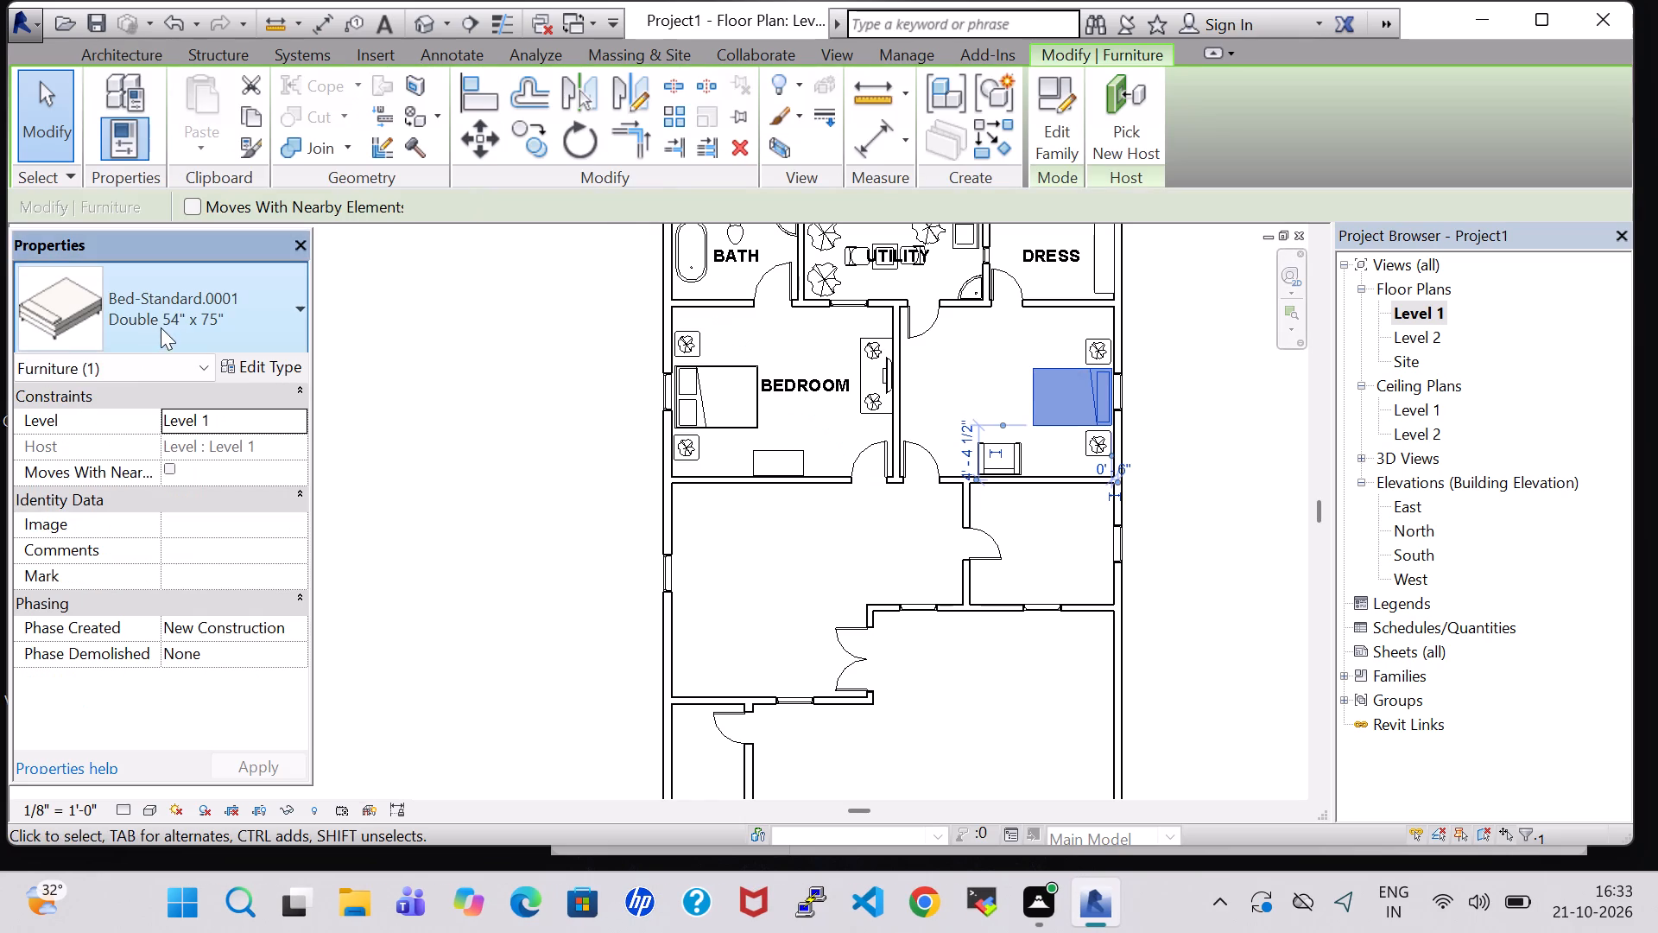
{"action": "left_click", "coordinate": [182, 435]}
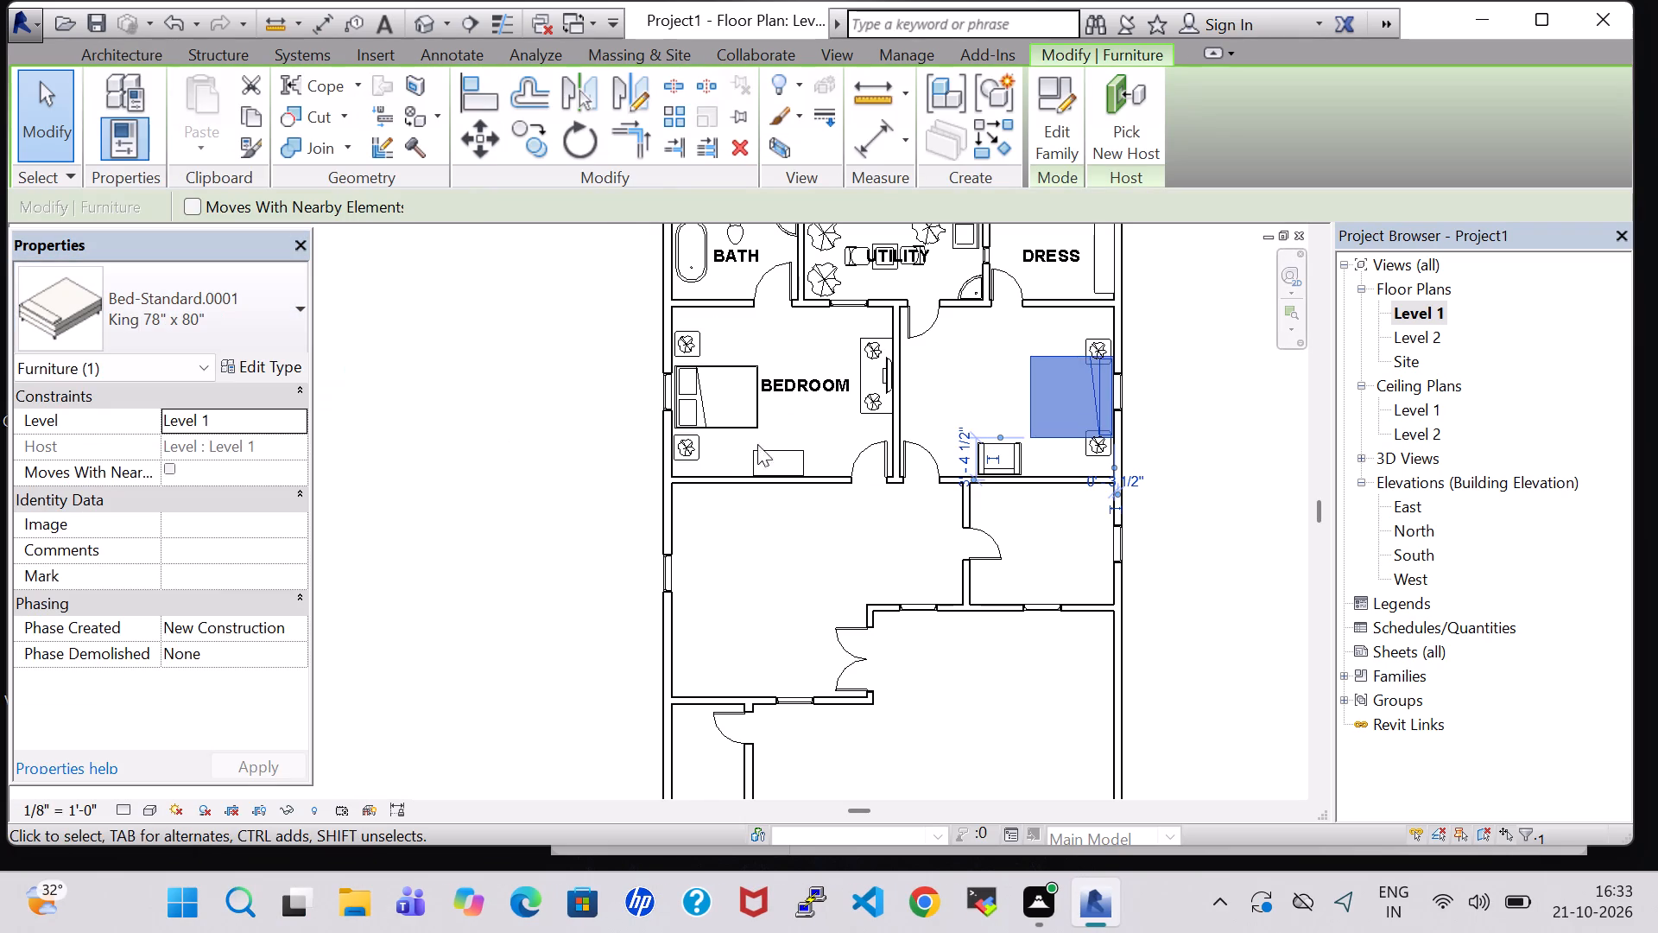
{"action": "left_click", "coordinate": [1059, 331]}
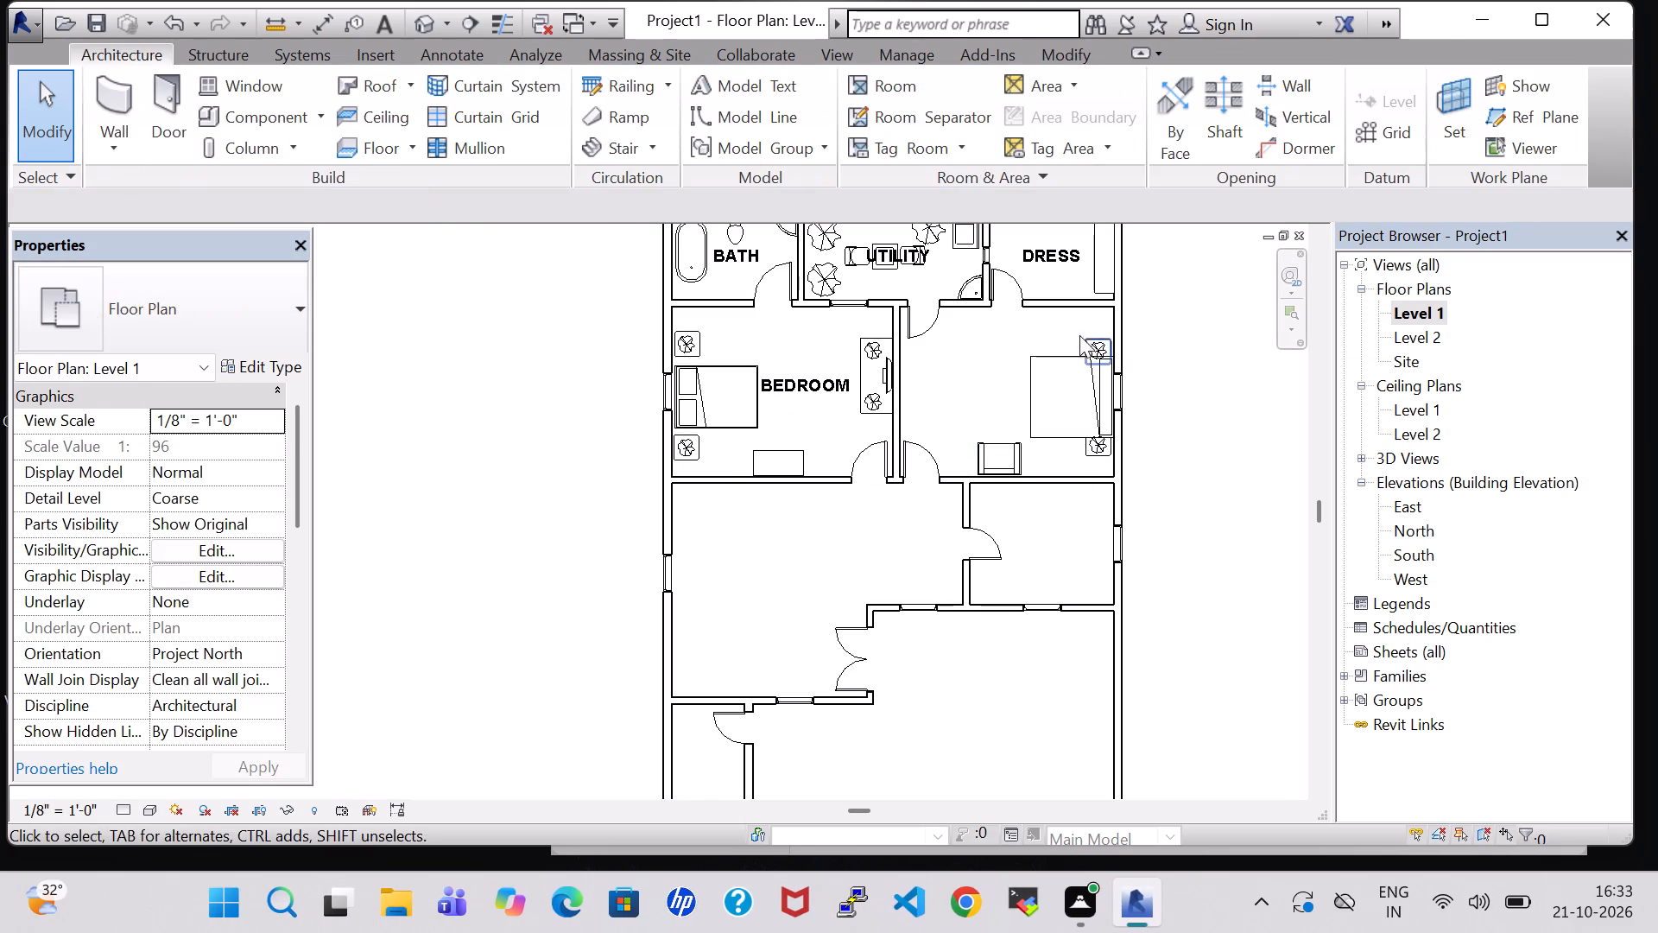
Nudge the east bedroom's northern end table north until it is clear of the king bed.
{"action": "left_click", "coordinate": [1089, 339]}
{"action": "scroll", "coordinate": [1085, 339], "scroll_direction": "up", "scroll_amount": 3}
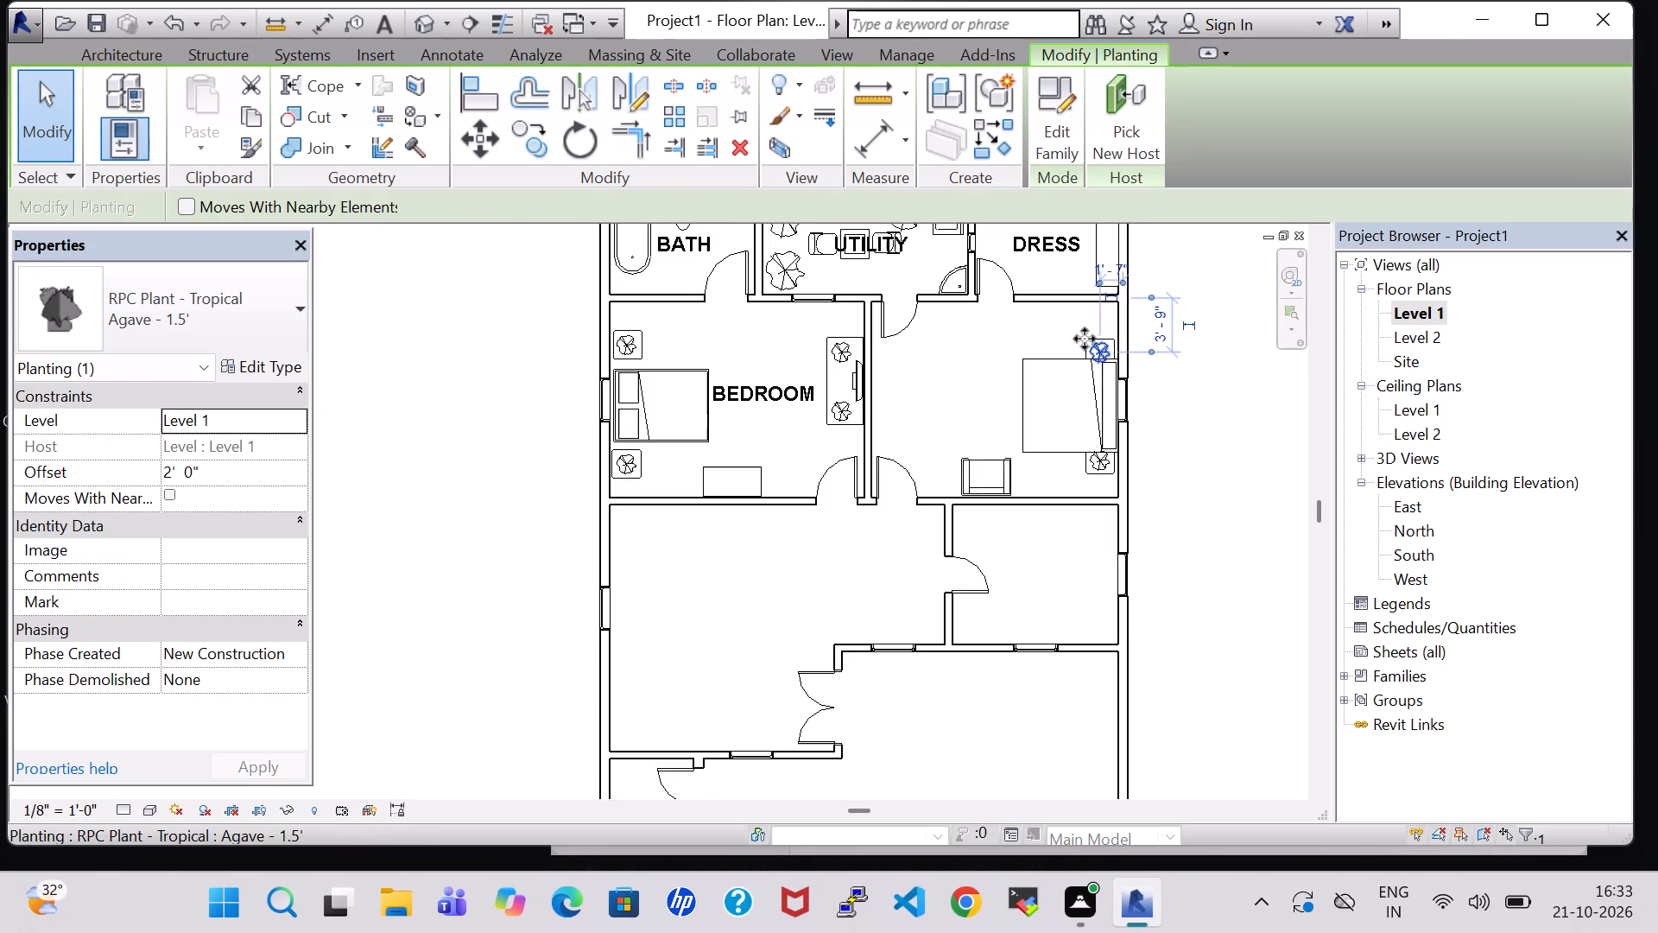
{"action": "scroll", "coordinate": [1085, 339], "scroll_direction": "up", "scroll_amount": 6}
{"action": "left_click", "coordinate": [1085, 352]}
{"action": "key", "text": "Up"}
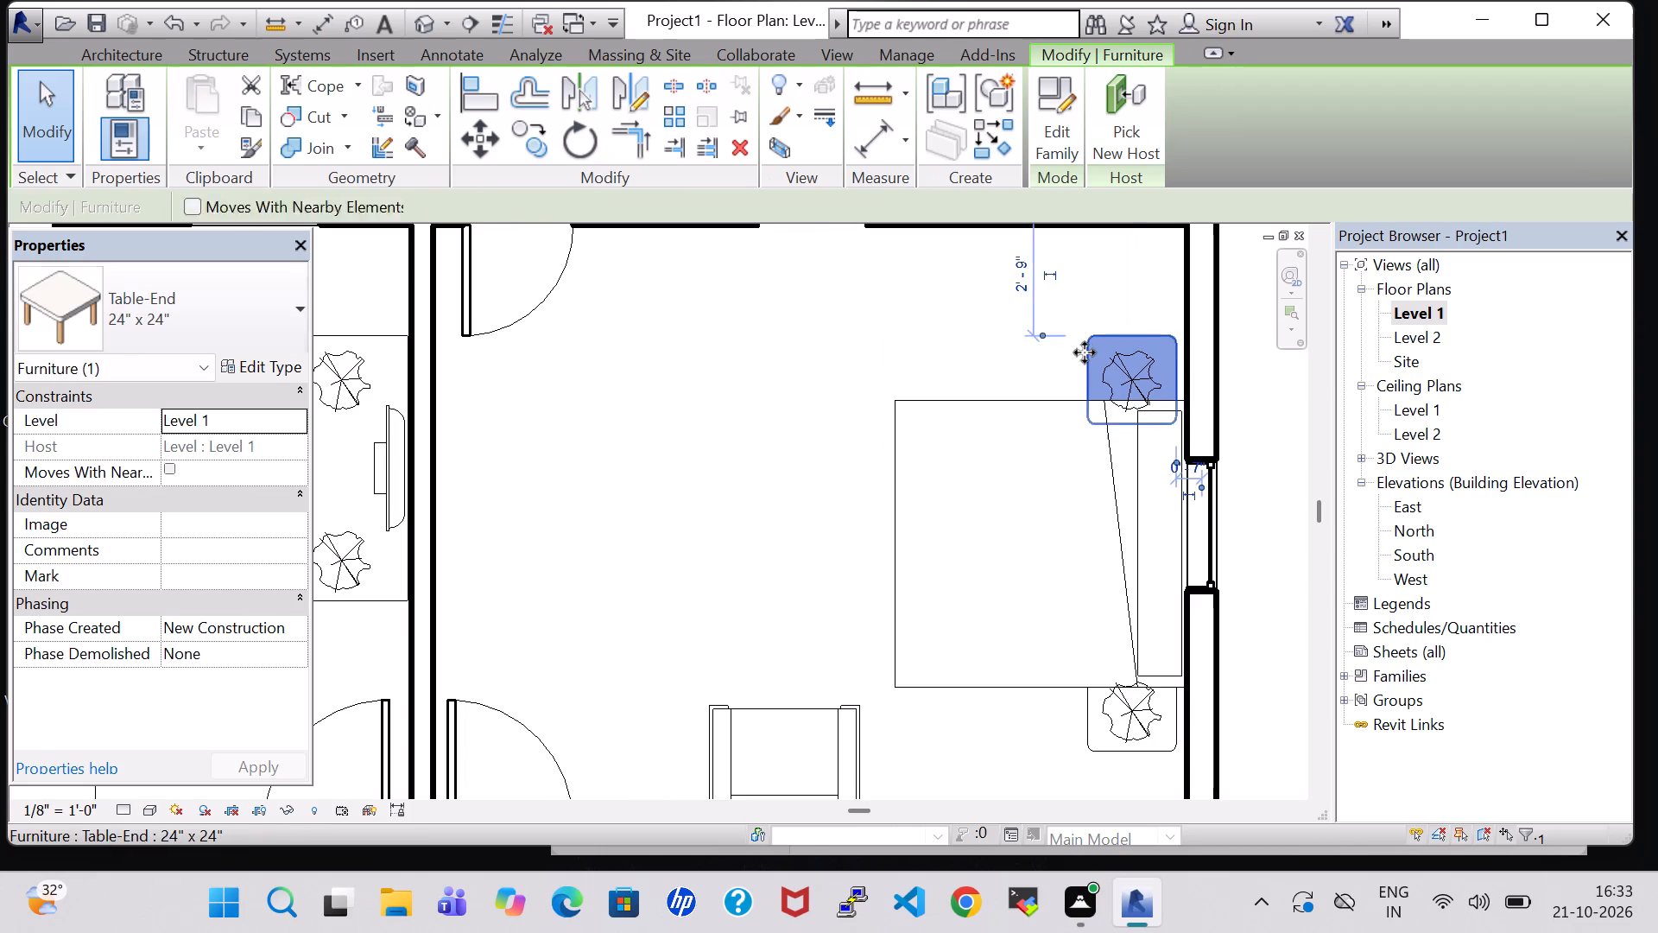
{"action": "key", "text": "Up"}
{"action": "key", "text": "Up"}
{"action": "key", "text": "Up"}
{"action": "key", "text": "Up"}
{"action": "key", "text": "Up"}
{"action": "key", "text": "Up"}
{"action": "key", "text": "Up"}
{"action": "key", "text": "Up"}
{"action": "key", "text": "Up"}
{"action": "key", "text": "Up"}
{"action": "key", "text": "Up"}
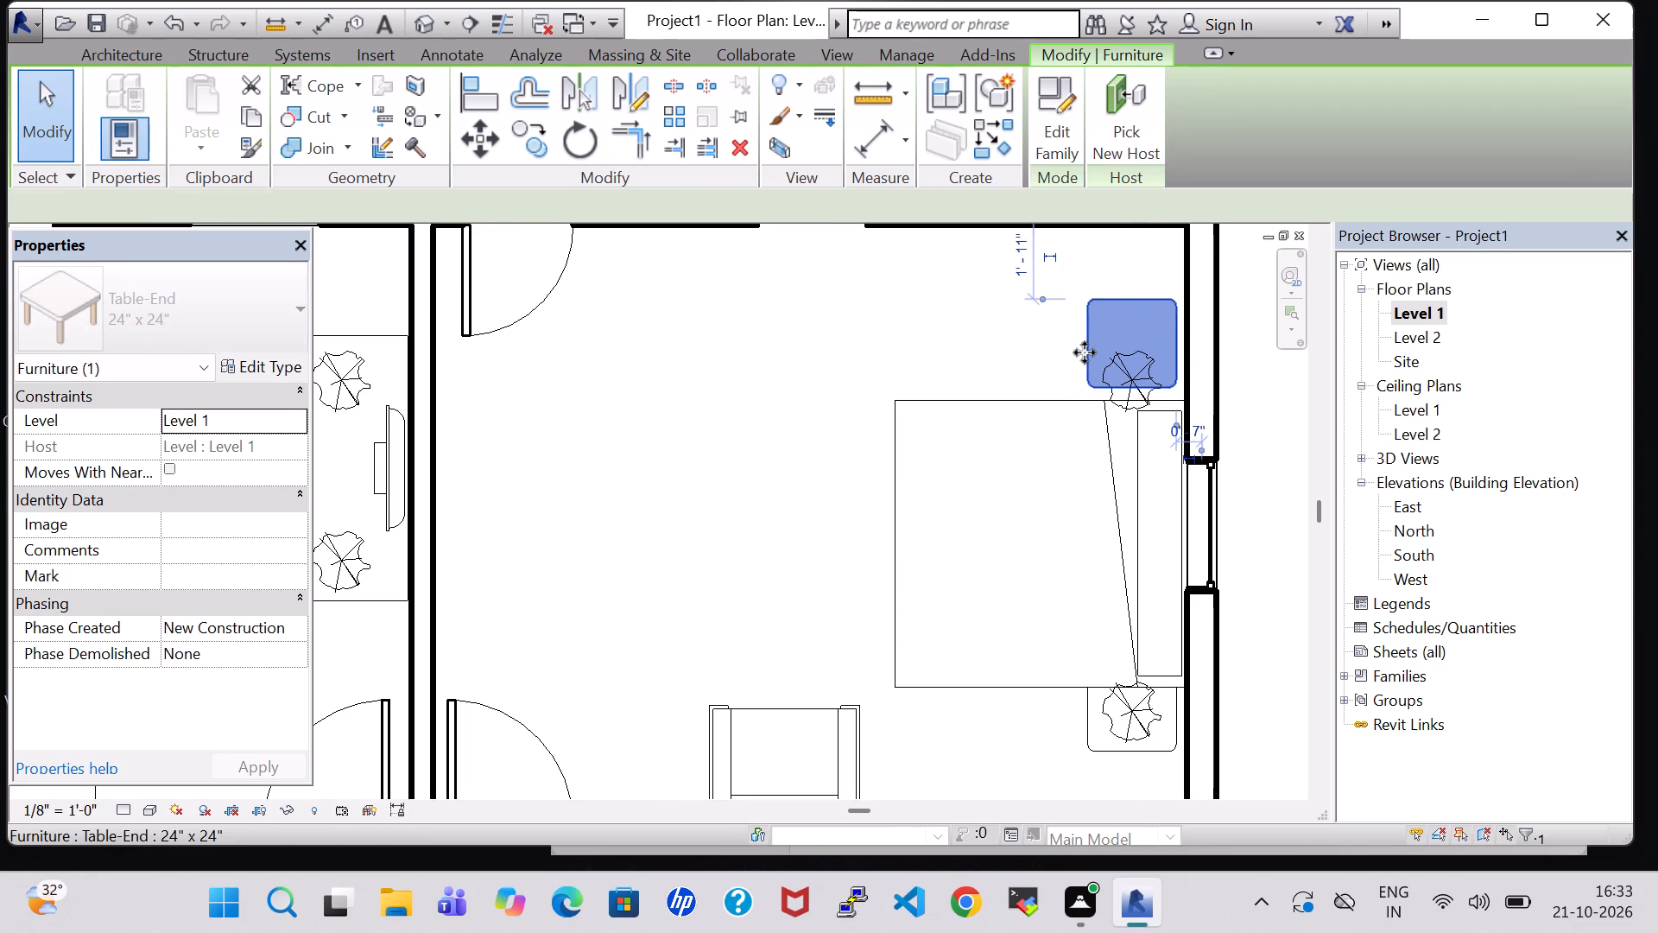
{"action": "key", "text": "Up"}
{"action": "key", "text": "Up"}
{"action": "key", "text": "Up"}
{"action": "key", "text": "Up"}
Nudge the northern Agave plant north to centre it on its moved end table.
{"action": "left_click", "coordinate": [1108, 391]}
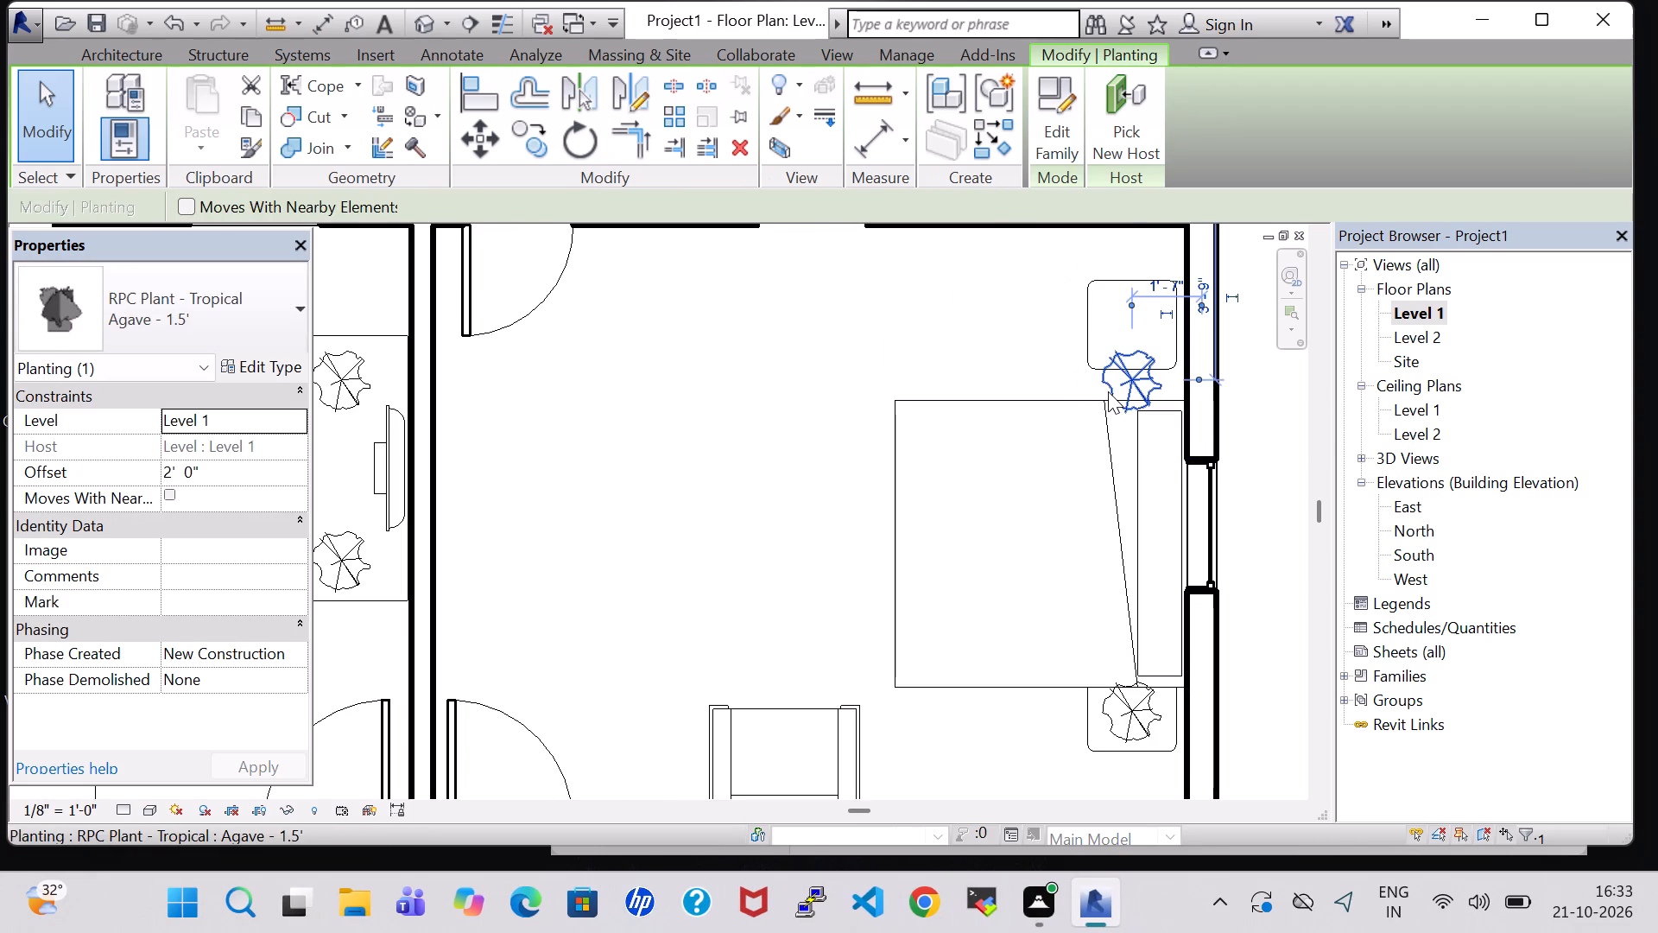
{"action": "key", "text": "Up"}
{"action": "key", "text": "Up"}
{"action": "key", "text": "Up"}
{"action": "key", "text": "Up"}
{"action": "key", "text": "Up"}
{"action": "key", "text": "Up"}
{"action": "key", "text": "Up"}
{"action": "key", "text": "Up"}
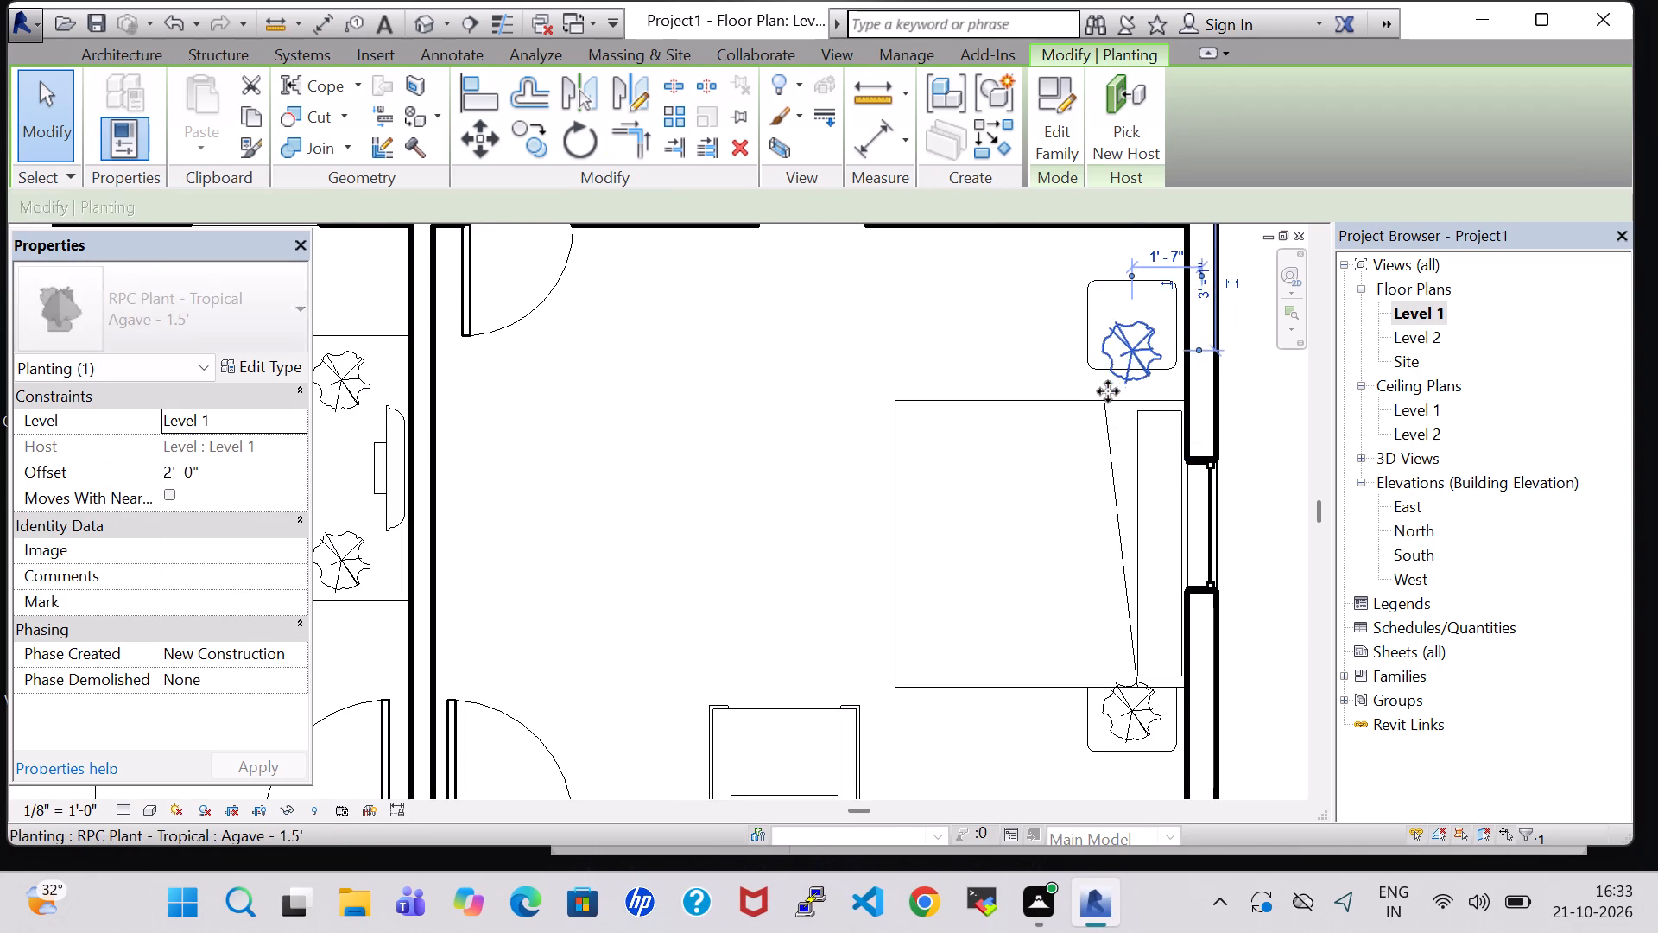
{"action": "key", "text": "Up"}
{"action": "key", "text": "Up"}
{"action": "key", "text": "Up"}
{"action": "key", "text": "Up"}
{"action": "key", "text": "Up"}
{"action": "key", "text": "Up"}
{"action": "key", "text": "Up"}
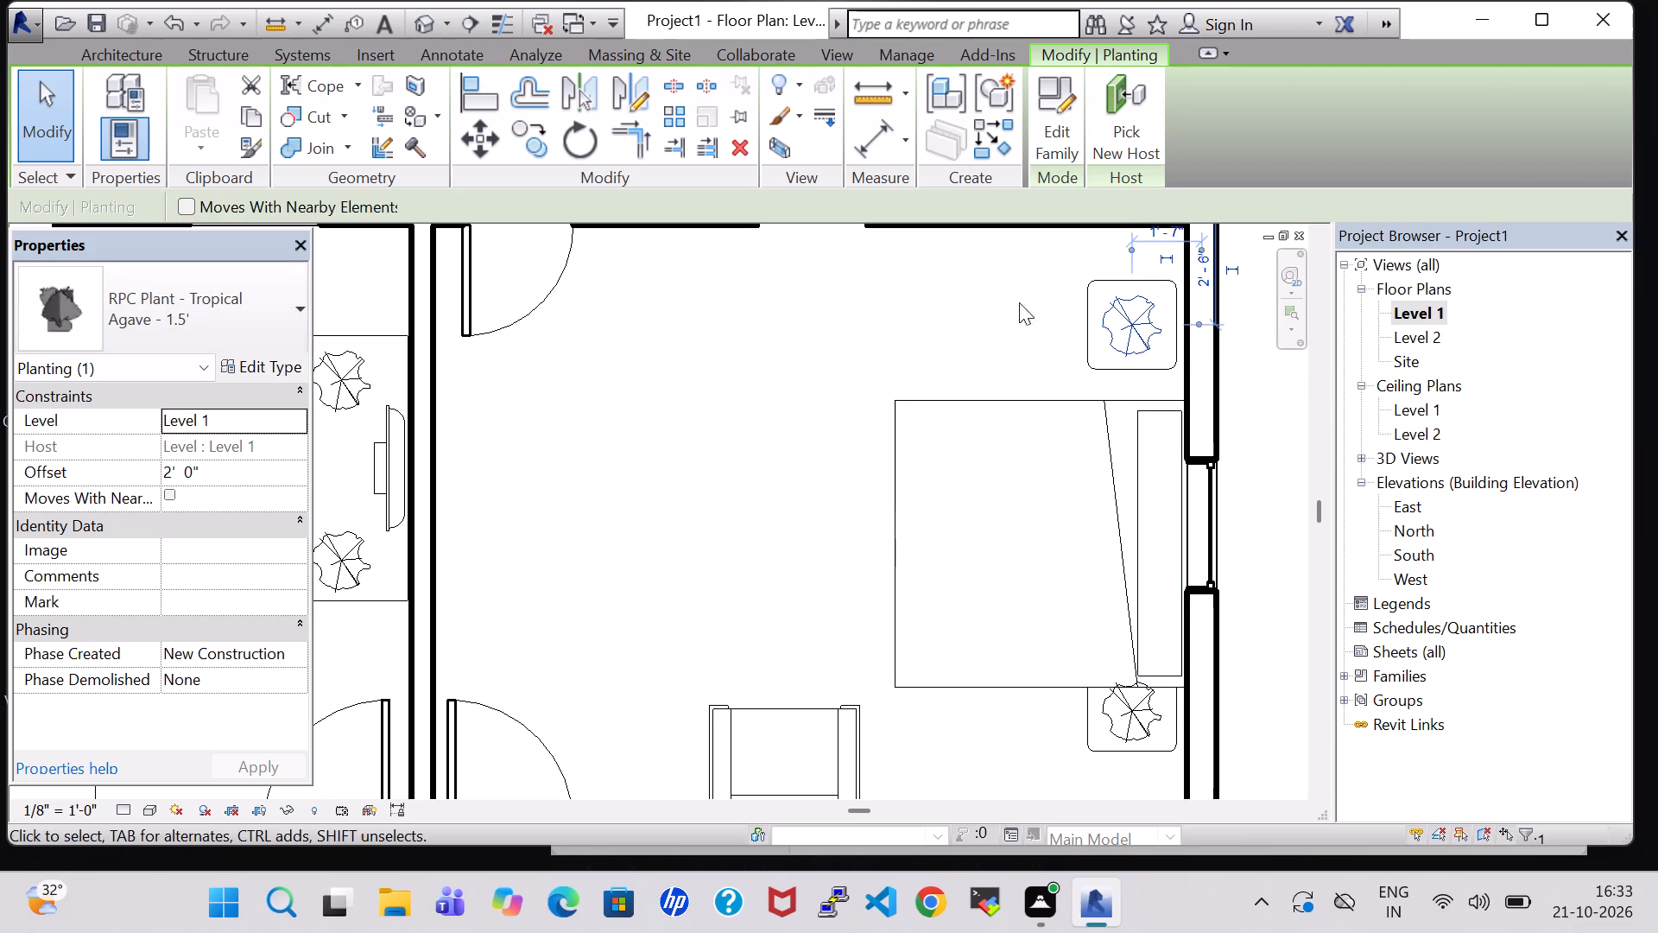
{"action": "left_click", "coordinate": [999, 301]}
Nudge the east bedroom's southern end table about 10" south until it is clear of the king bed.
{"action": "left_click", "coordinate": [1149, 751]}
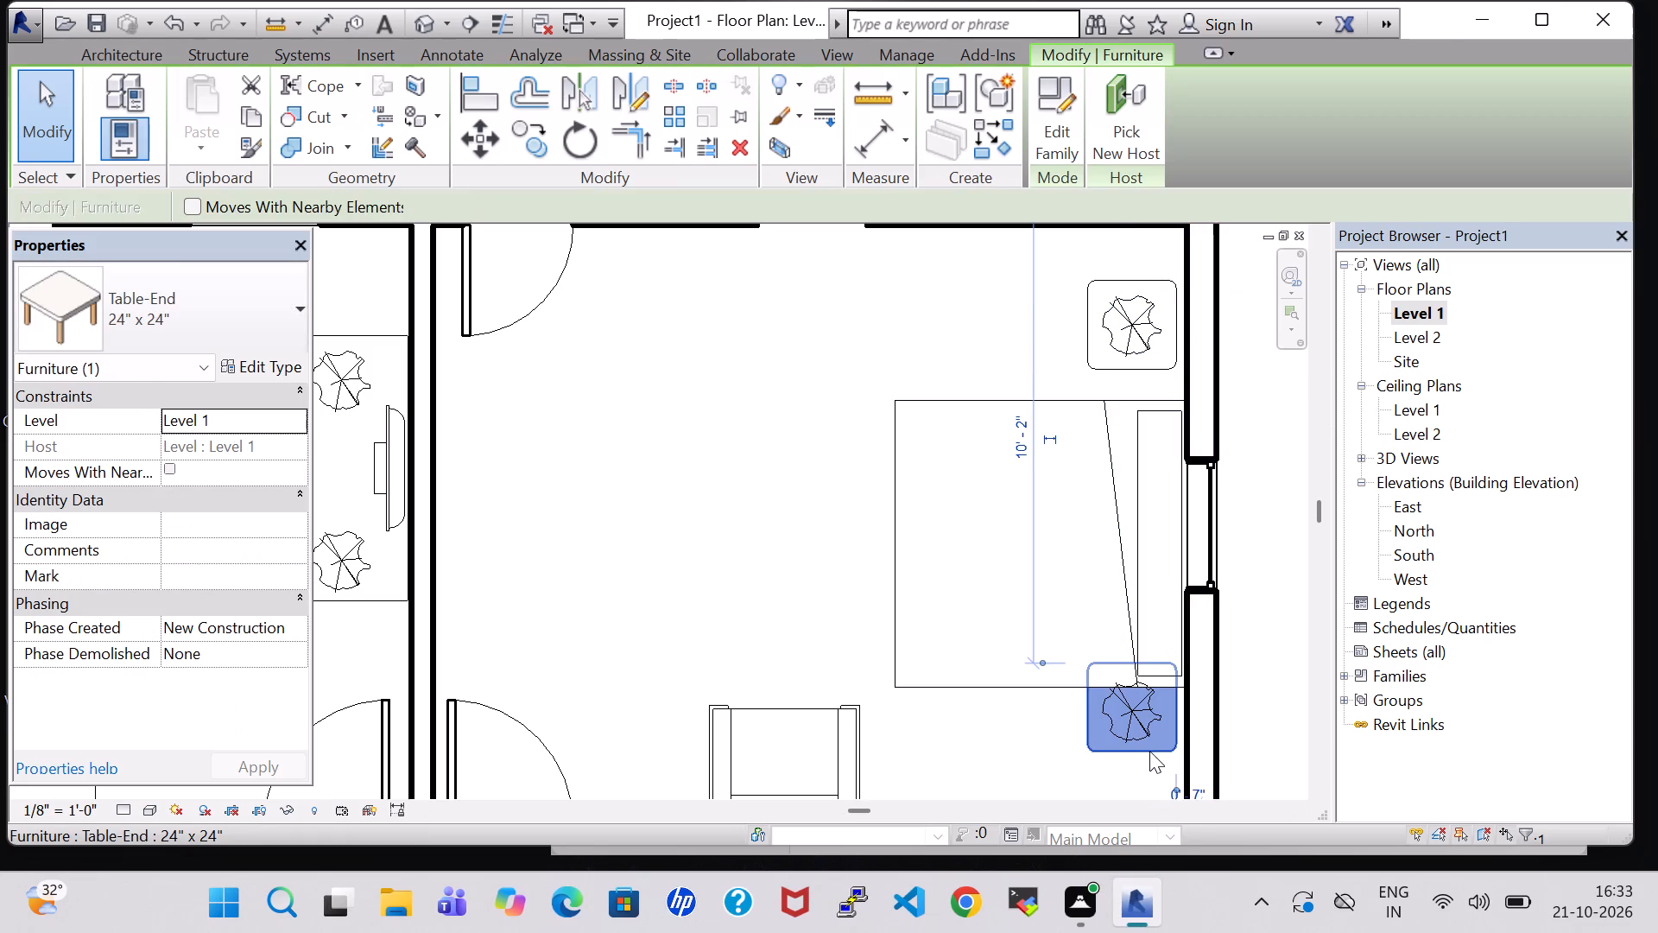
{"action": "key", "text": "Down"}
{"action": "key", "text": "Down"}
{"action": "key", "text": "Down"}
{"action": "key", "text": "Down"}
{"action": "key", "text": "Down"}
{"action": "key", "text": "Down"}
{"action": "key", "text": "Down"}
{"action": "key", "text": "Down"}
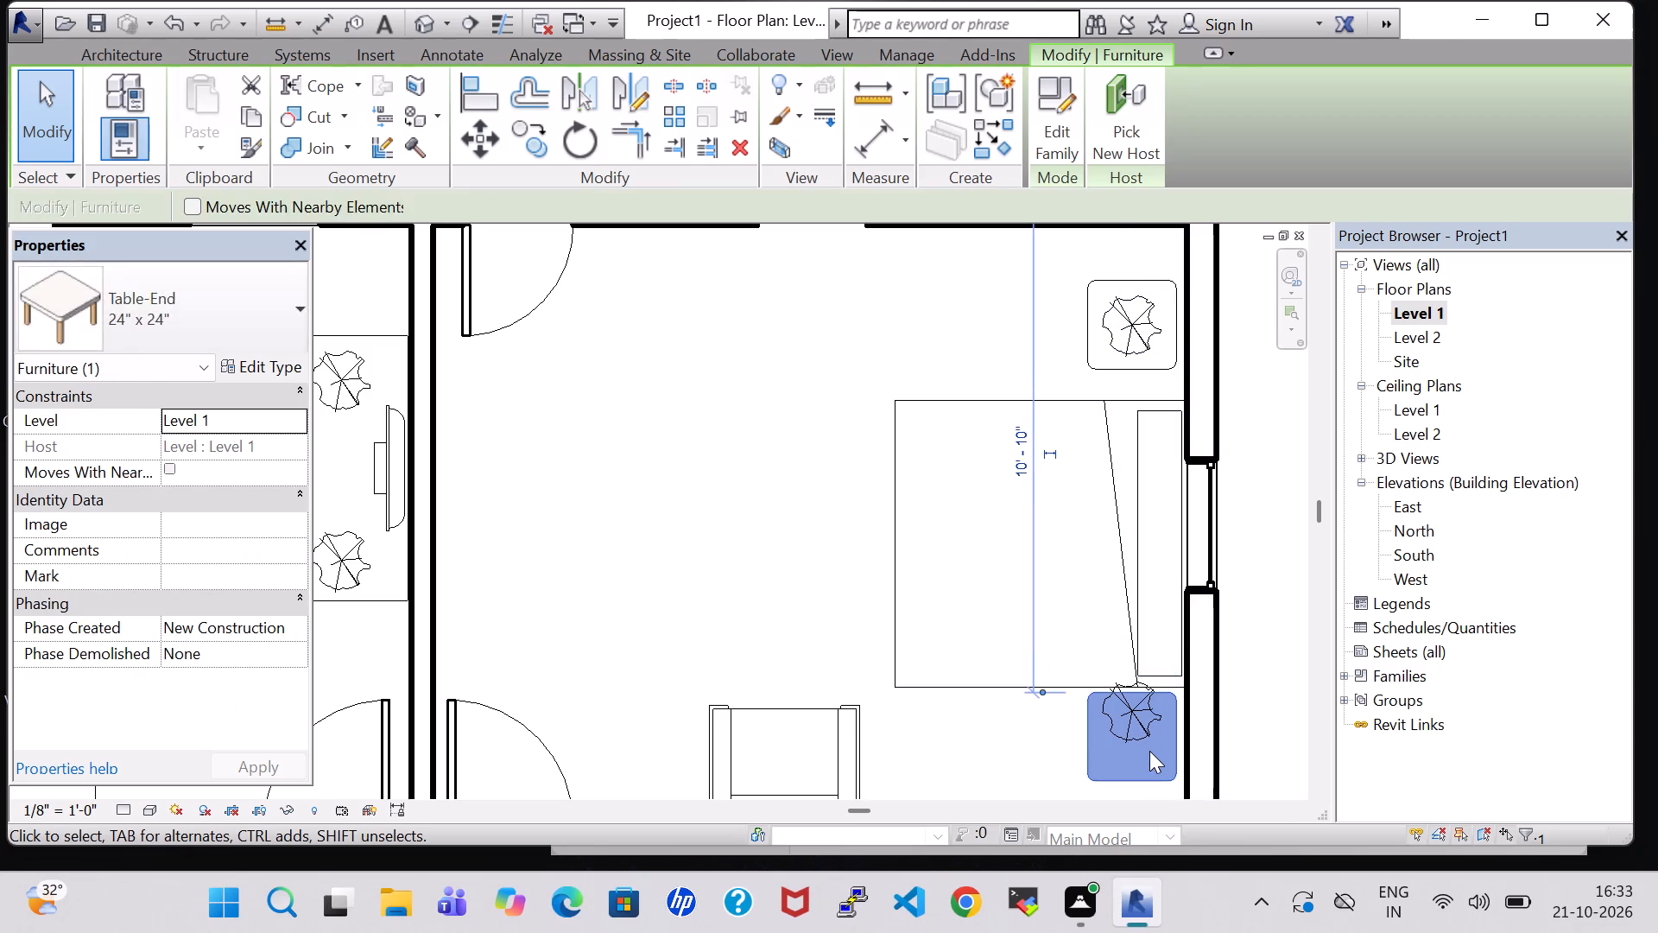
{"action": "key", "text": "Down"}
{"action": "key", "text": "Down"}
{"action": "left_click", "coordinate": [1136, 727]}
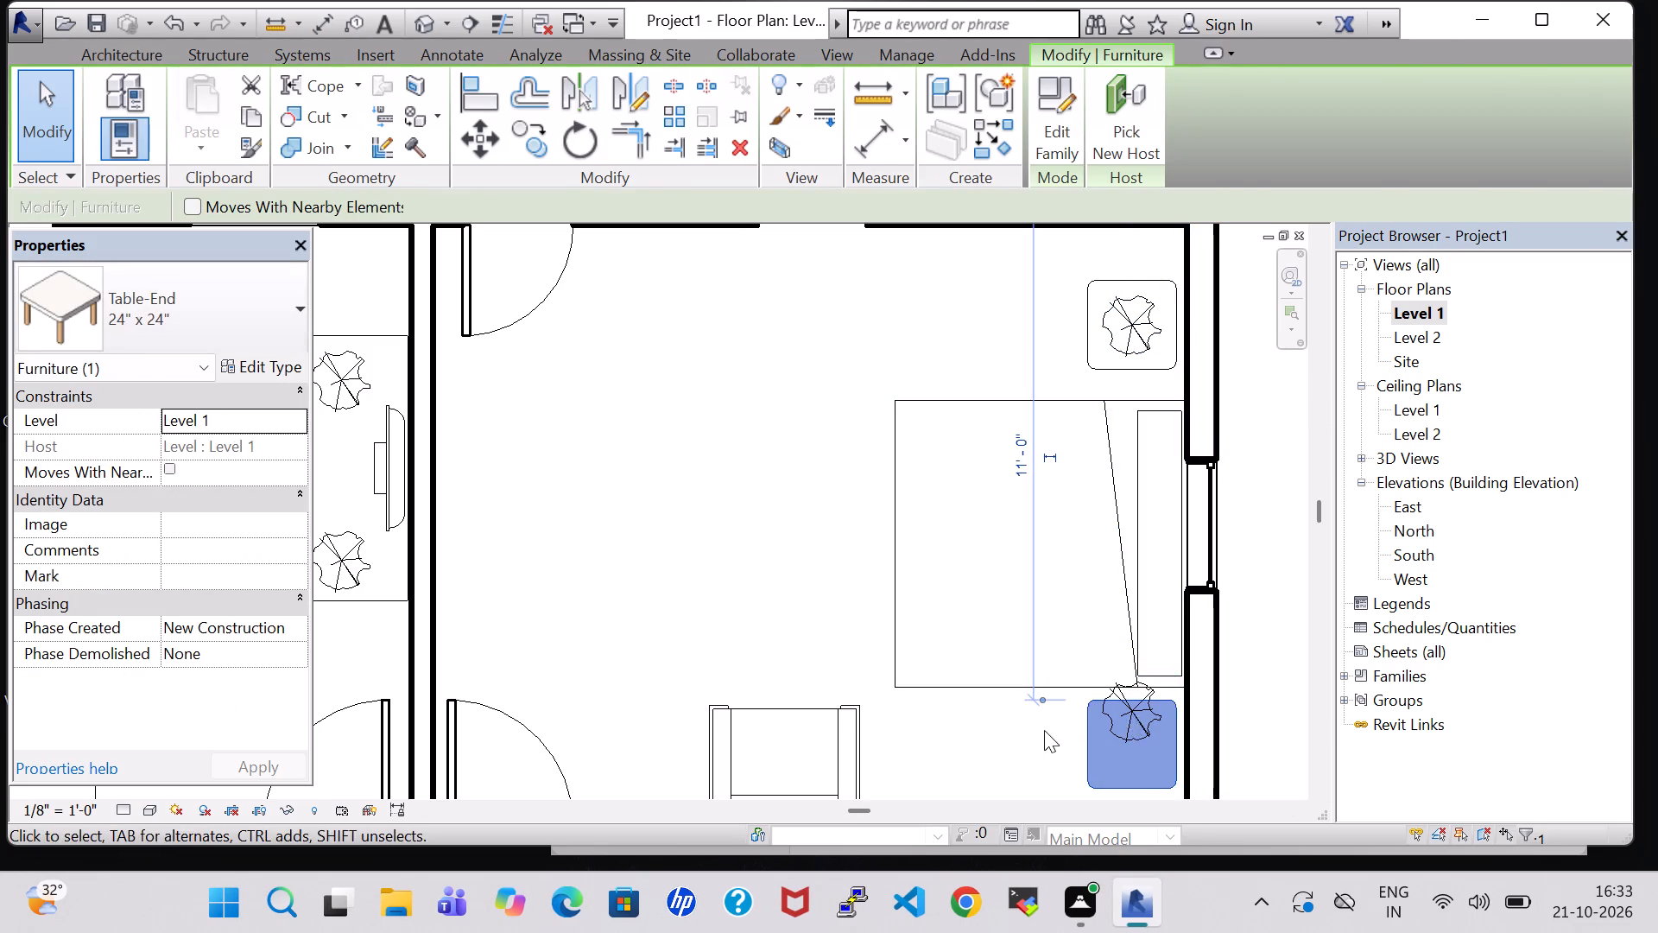
Nudge the east bedroom's southern Agave plant south to centre it on its moved end table.
{"action": "left_click", "coordinate": [1044, 730]}
{"action": "left_click", "coordinate": [1106, 720]}
{"action": "key", "text": "Down"}
{"action": "key", "text": "Down"}
{"action": "key", "text": "Down"}
{"action": "key", "text": "Down"}
{"action": "key", "text": "Down"}
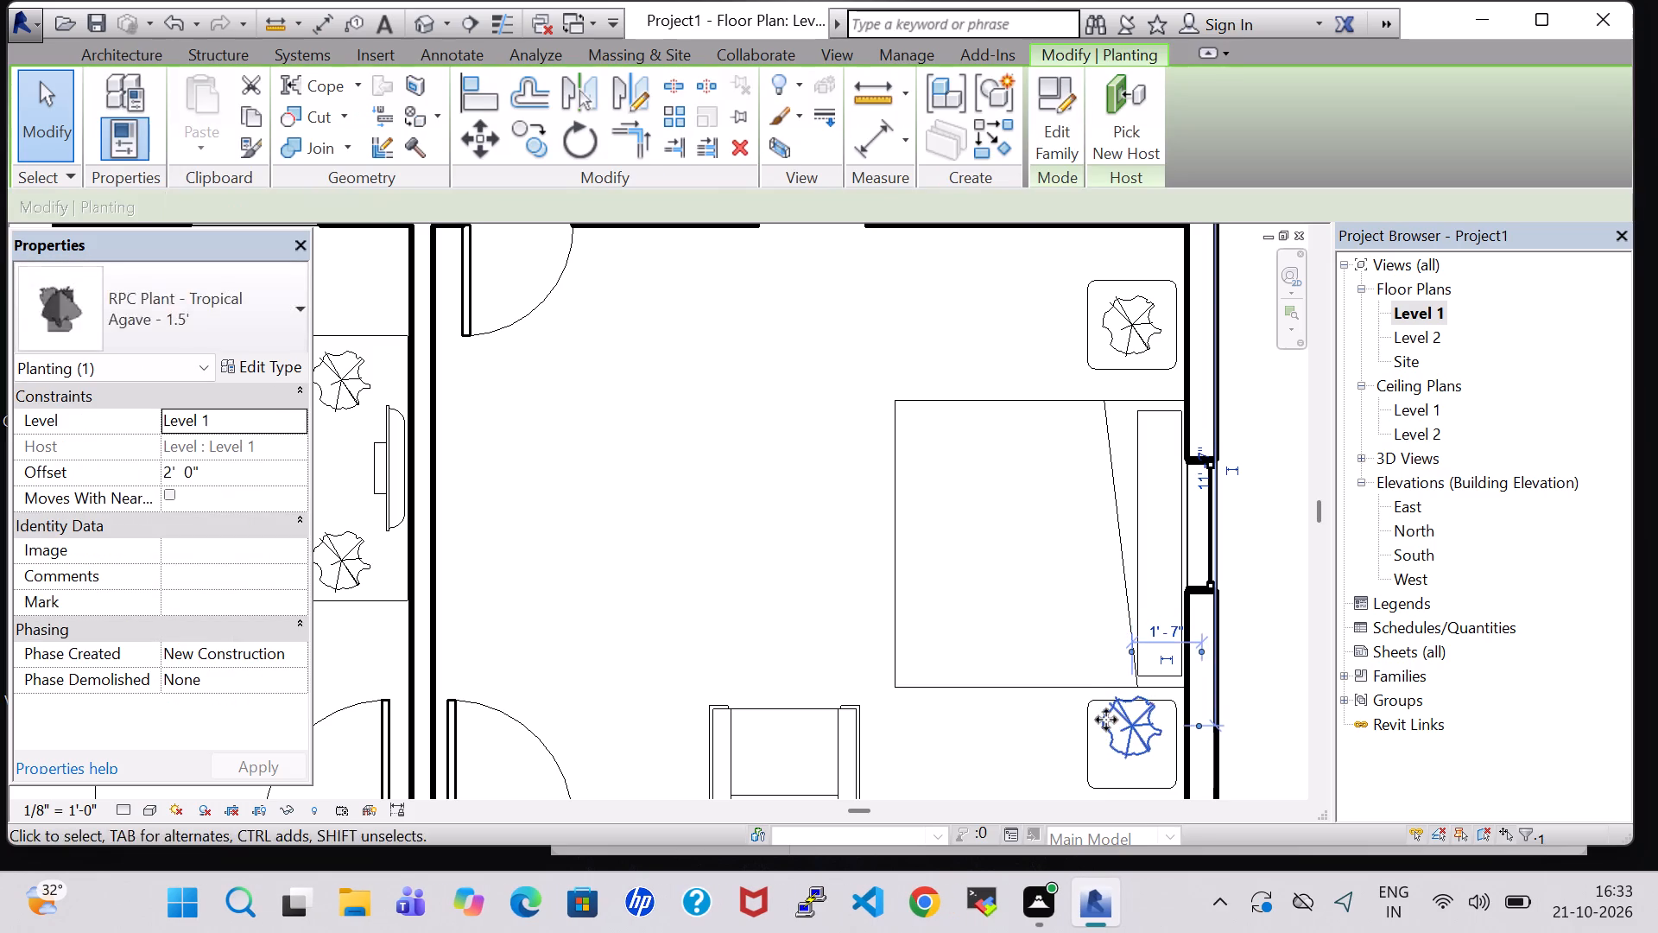
{"action": "key", "text": "Down"}
{"action": "key", "text": "Down"}
{"action": "key", "text": "Down"}
{"action": "key", "text": "Down"}
{"action": "left_click", "coordinate": [1048, 750]}
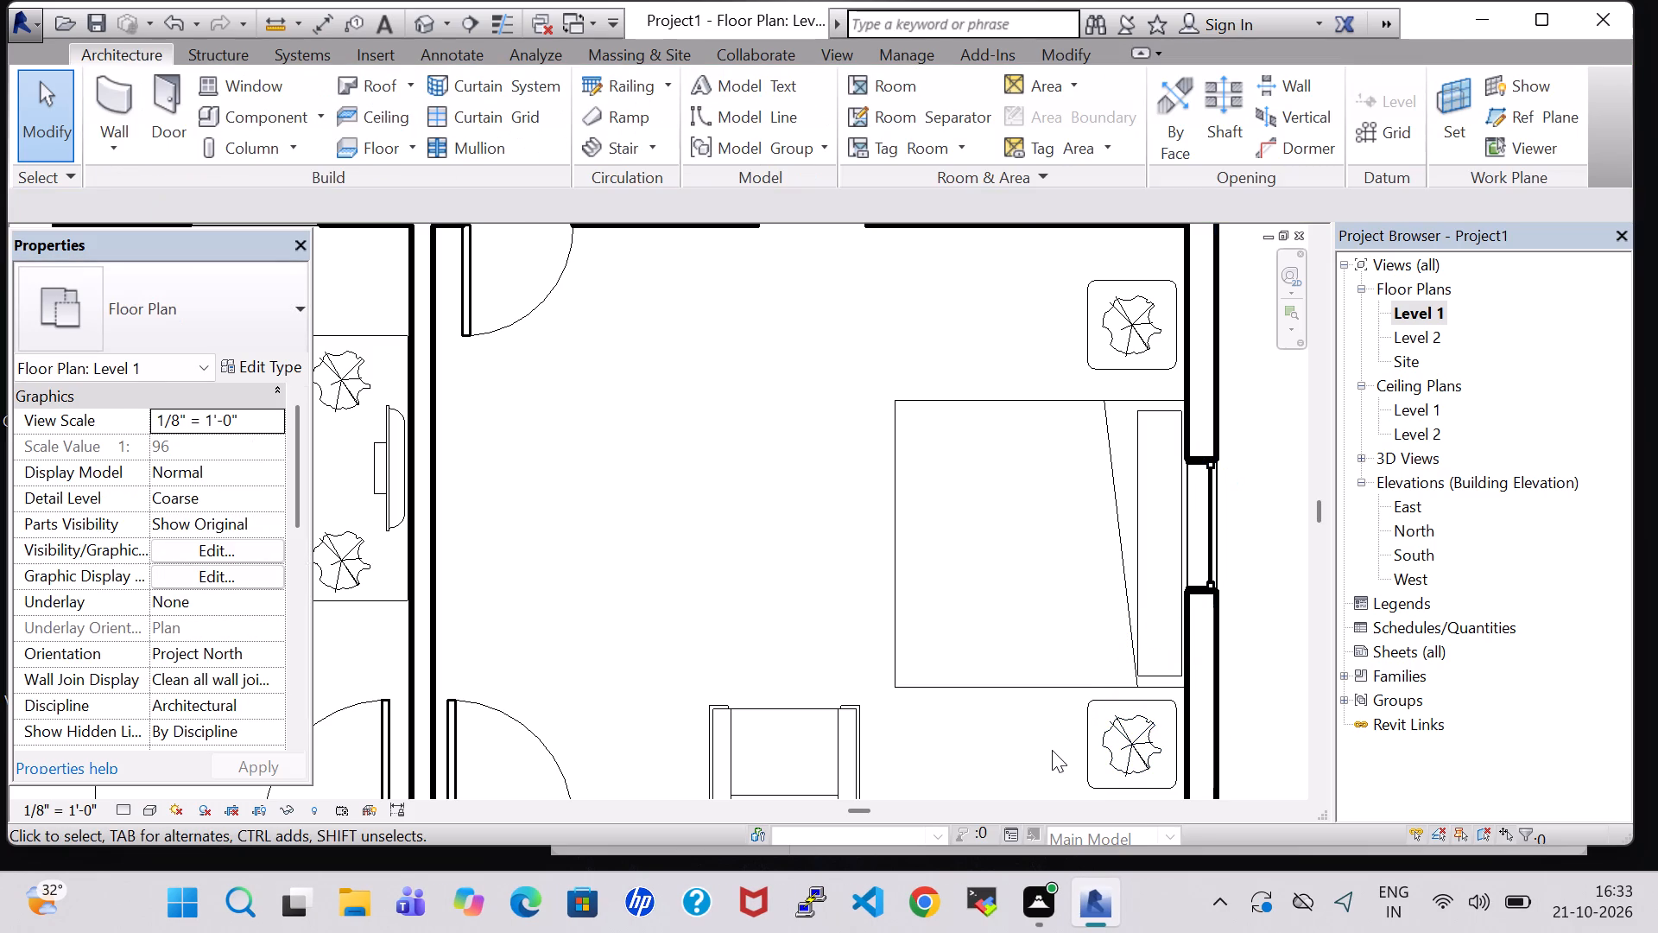
Place a similar 32" flat screen TV on the east bedroom's west wall, facing the bed, about 5' 9" south of the north wall.
{"action": "scroll", "coordinate": [1052, 750], "scroll_direction": "down", "scroll_amount": 4}
{"action": "middle_click_drag", "start_coordinate": [1052, 750], "coordinate": [1043, 726]}
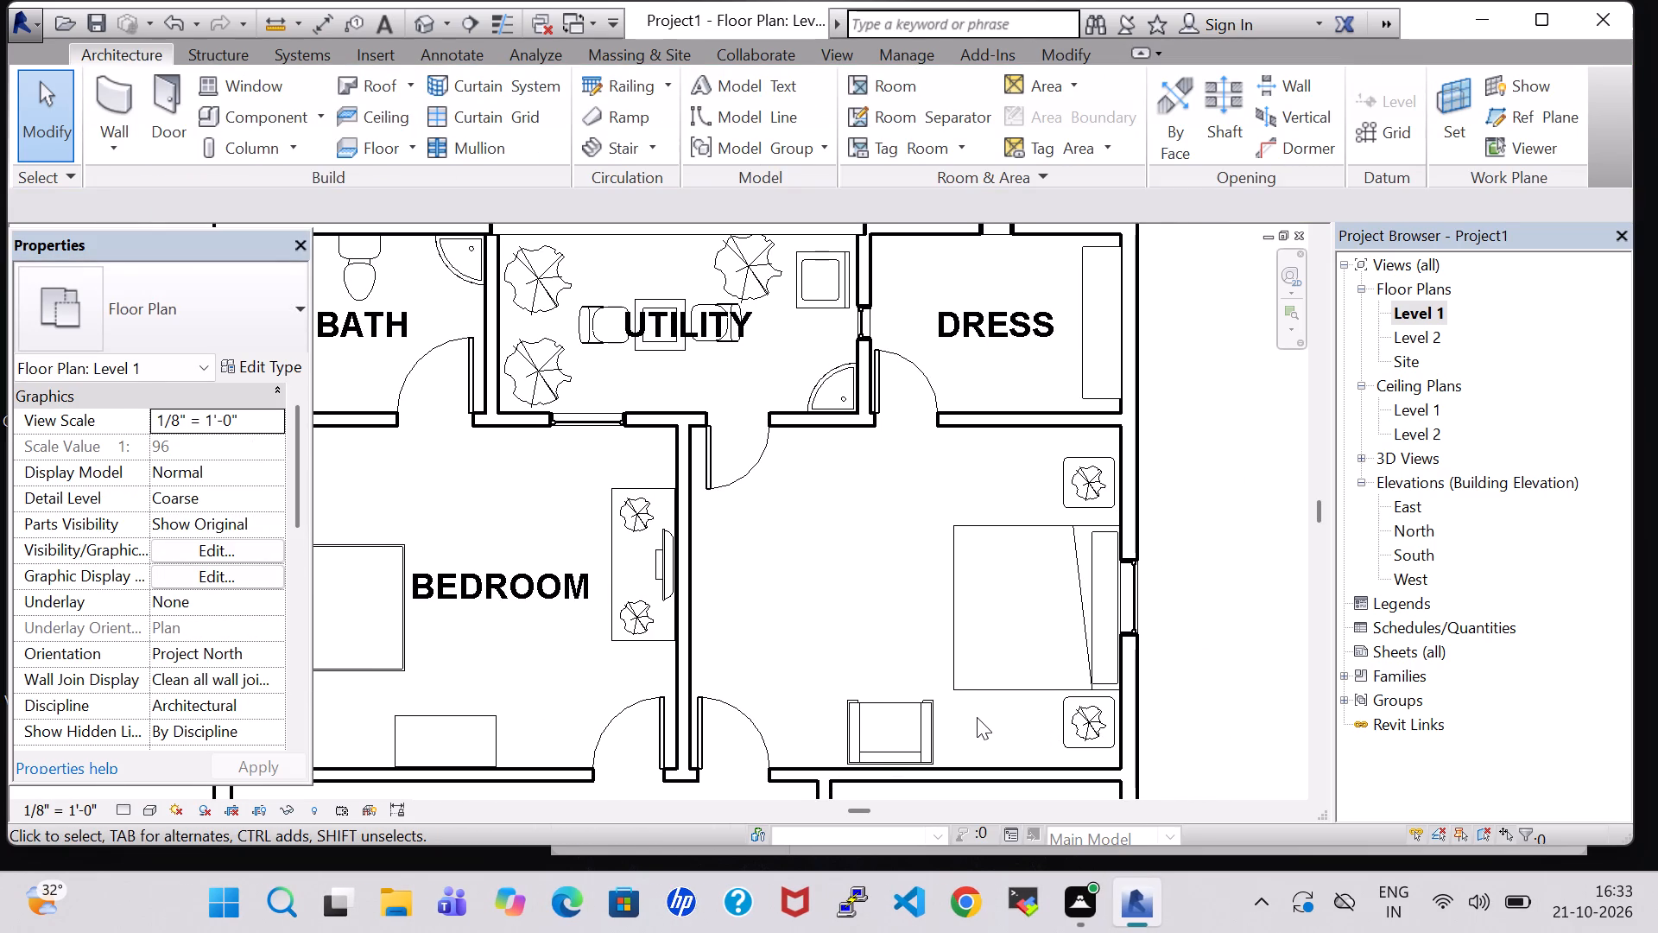
{"action": "left_click", "coordinate": [661, 574]}
{"action": "right_click", "coordinate": [661, 574]}
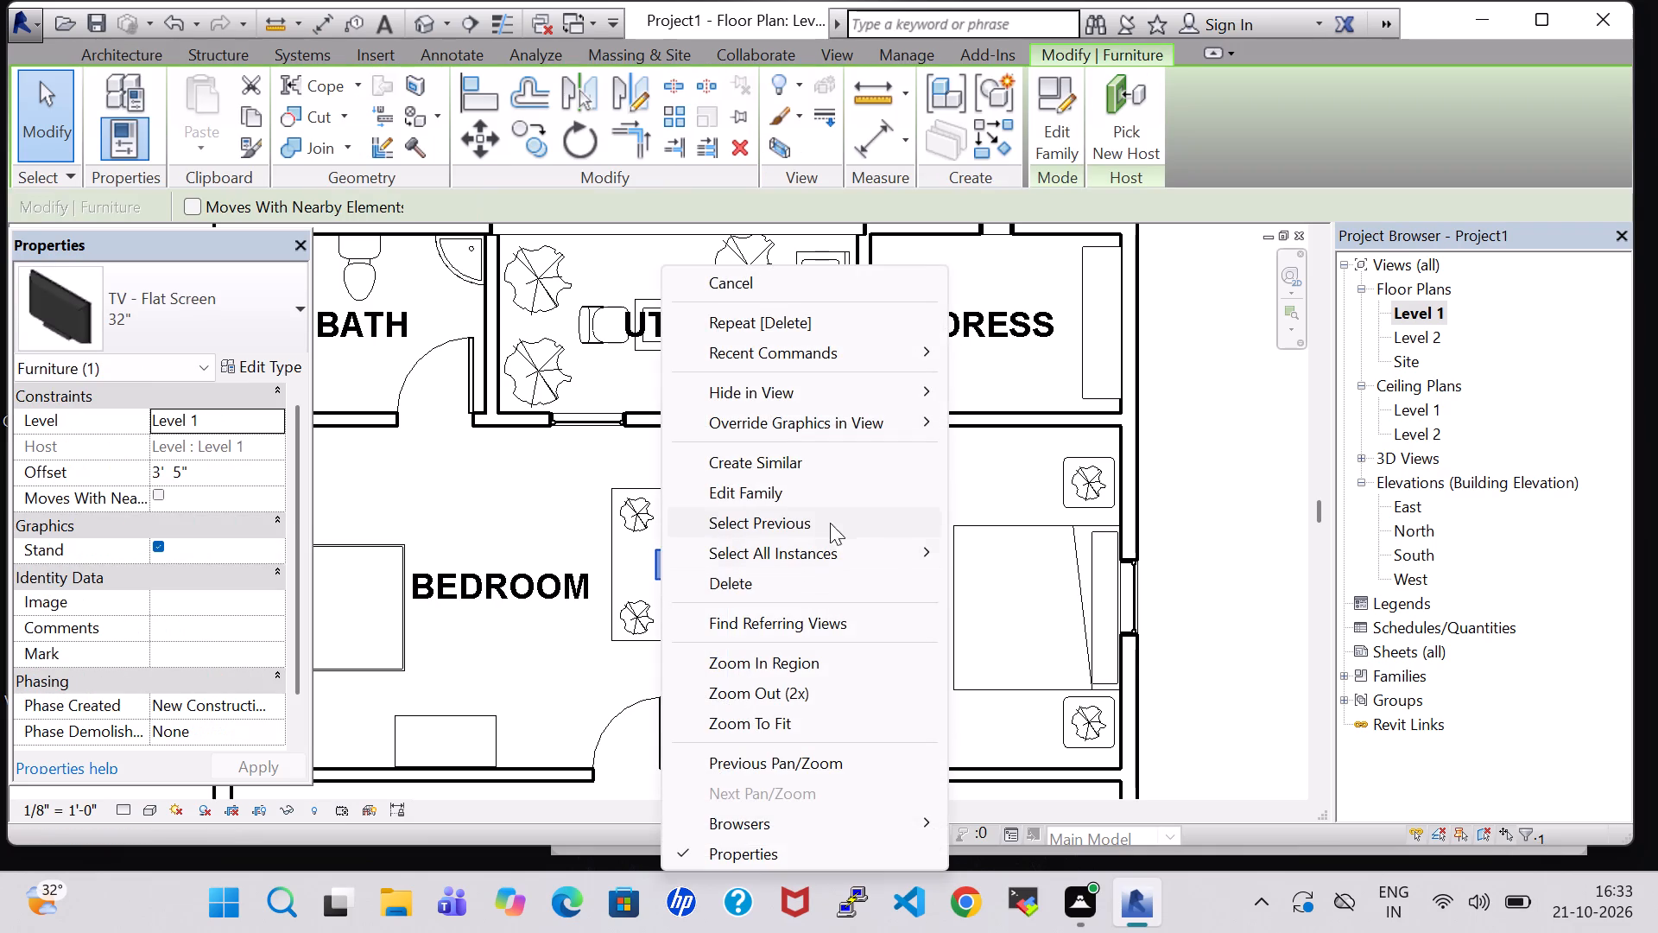
{"action": "left_click", "coordinate": [818, 463]}
{"action": "key", "text": "space"}
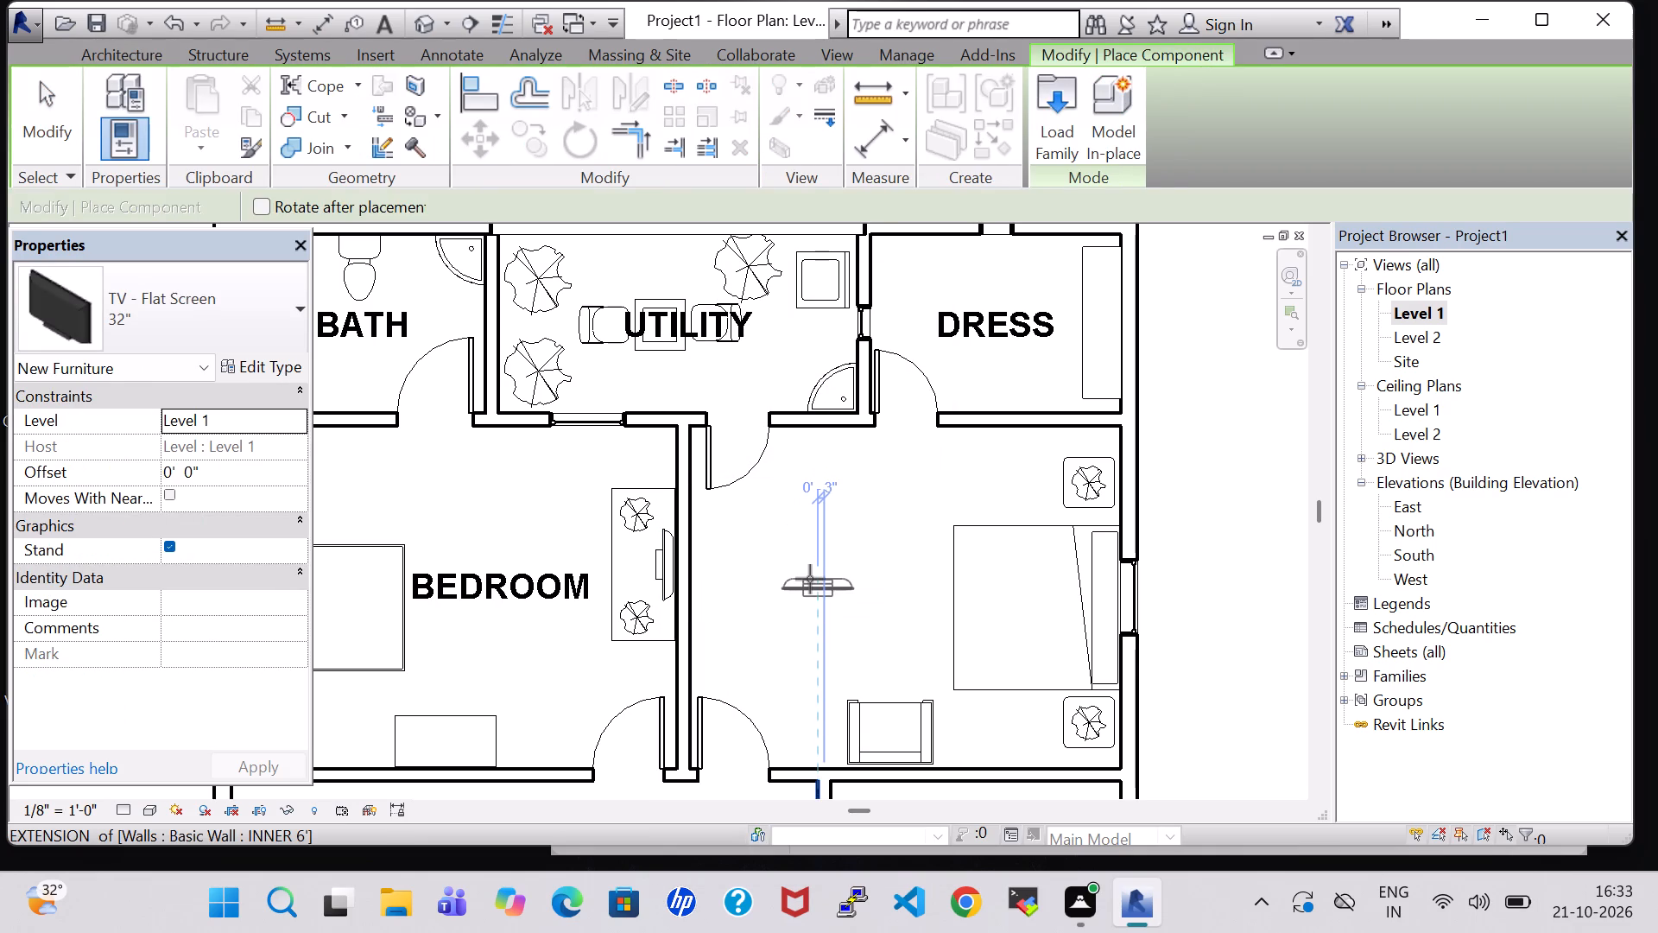
{"action": "left_click", "coordinate": [696, 563]}
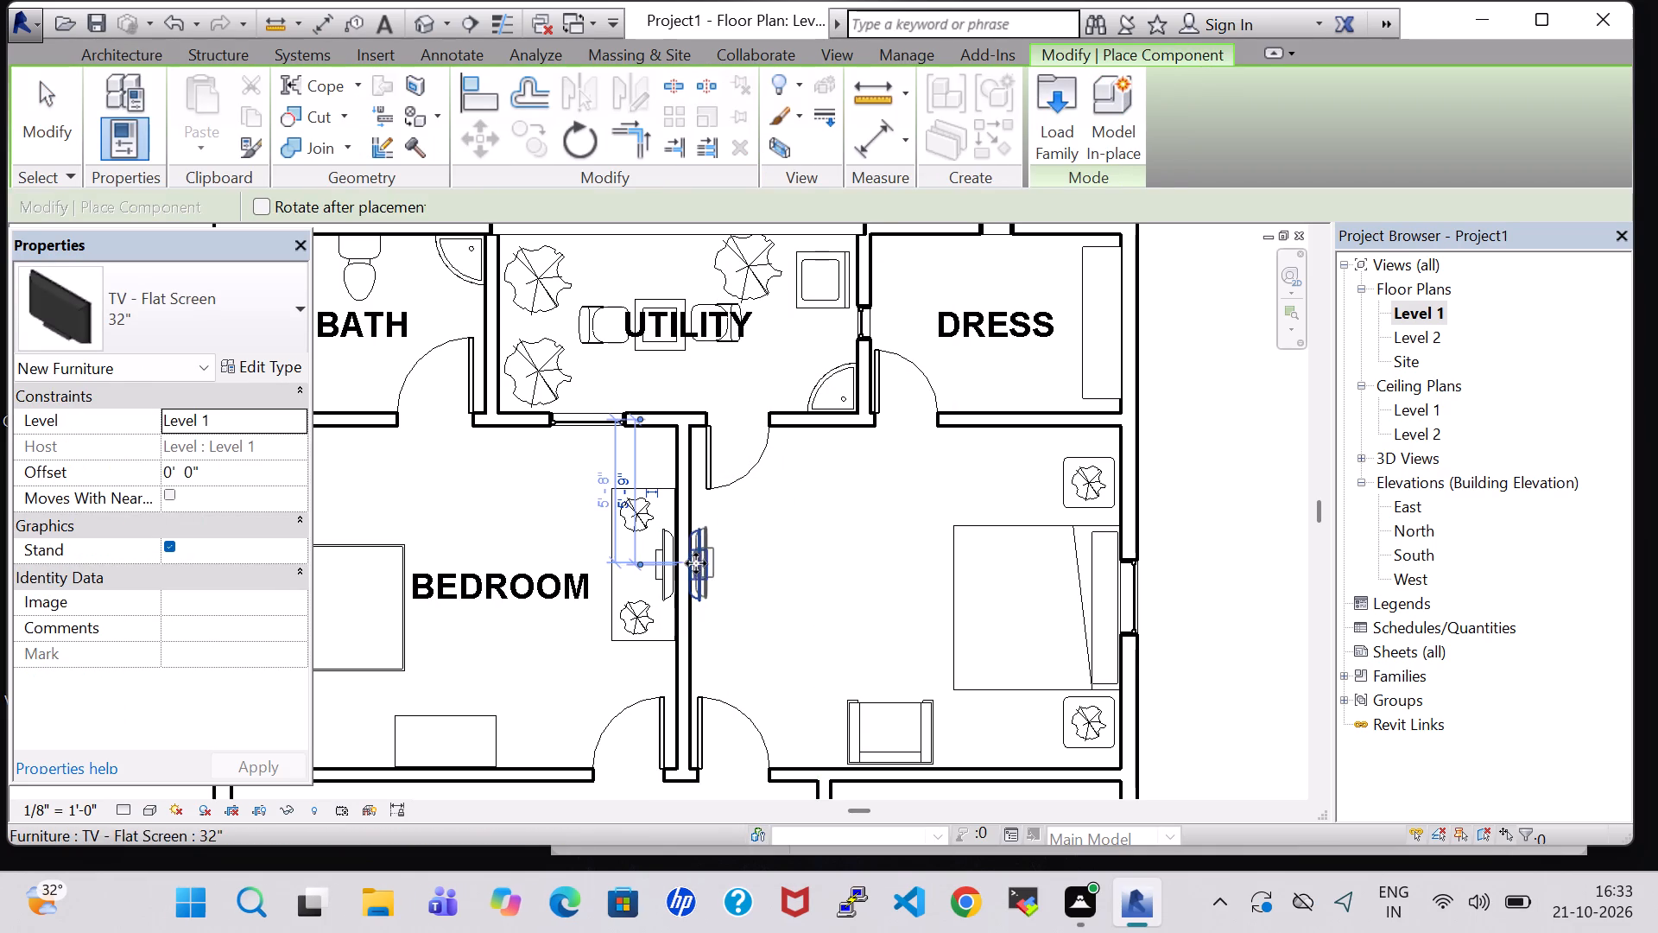
{"action": "key", "text": "Escape"}
{"action": "key", "text": "Escape"}
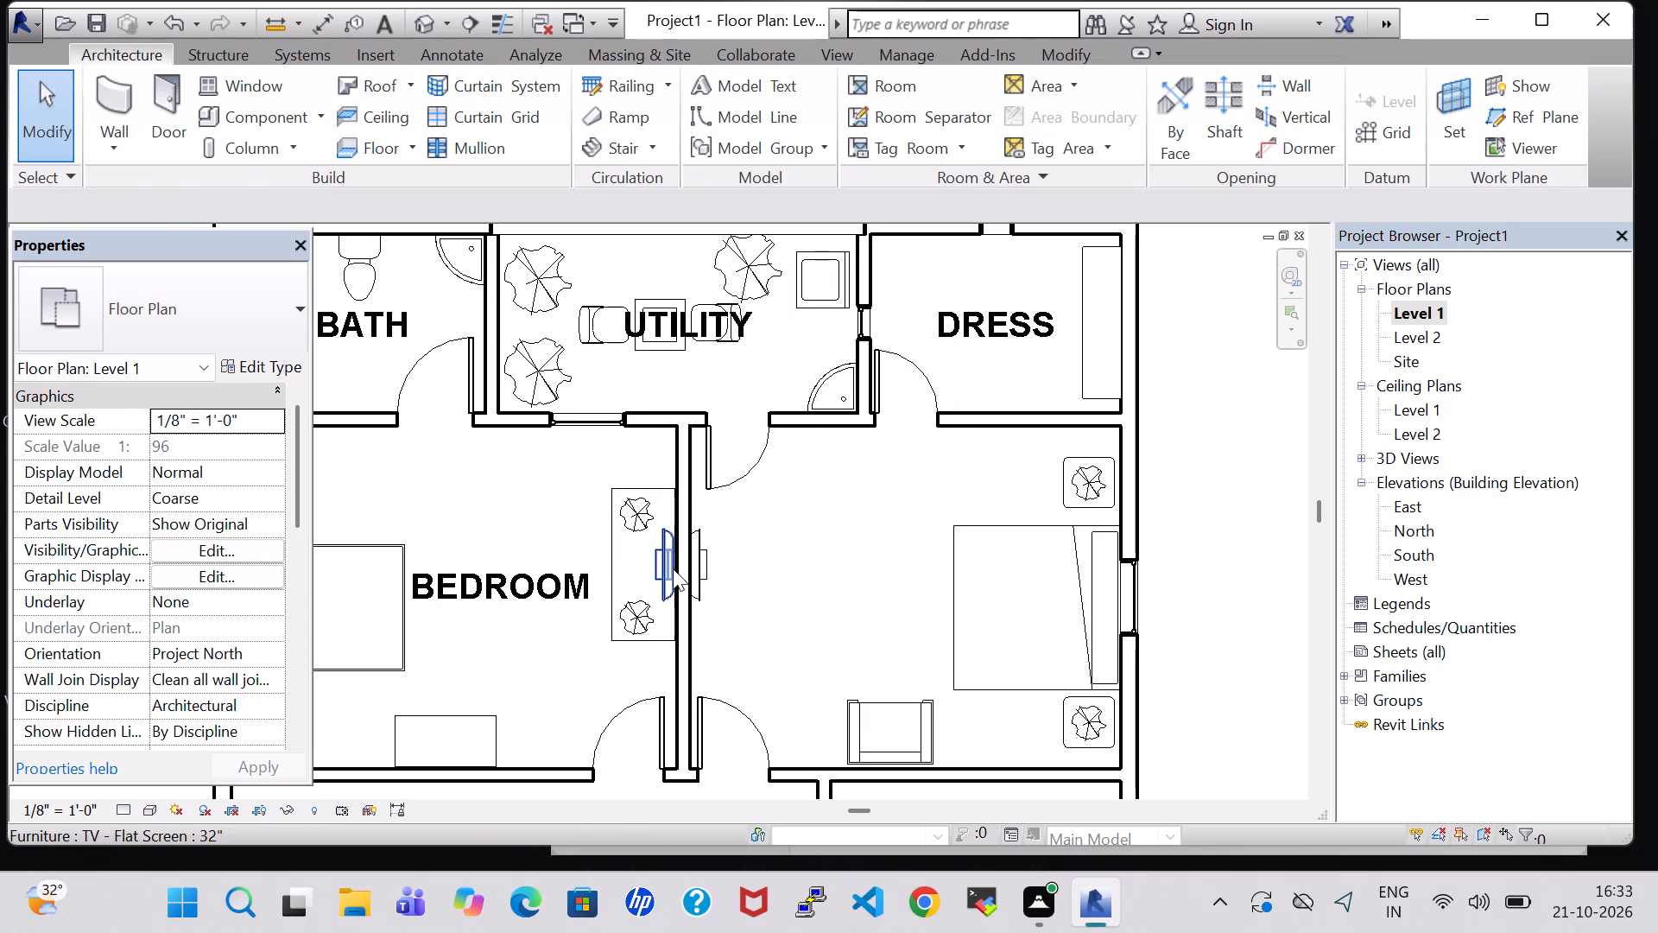
Set the east bedroom TV's offset to 3' 5".
{"action": "left_click", "coordinate": [673, 568]}
{"action": "left_click", "coordinate": [772, 564]}
{"action": "left_click", "coordinate": [705, 568]}
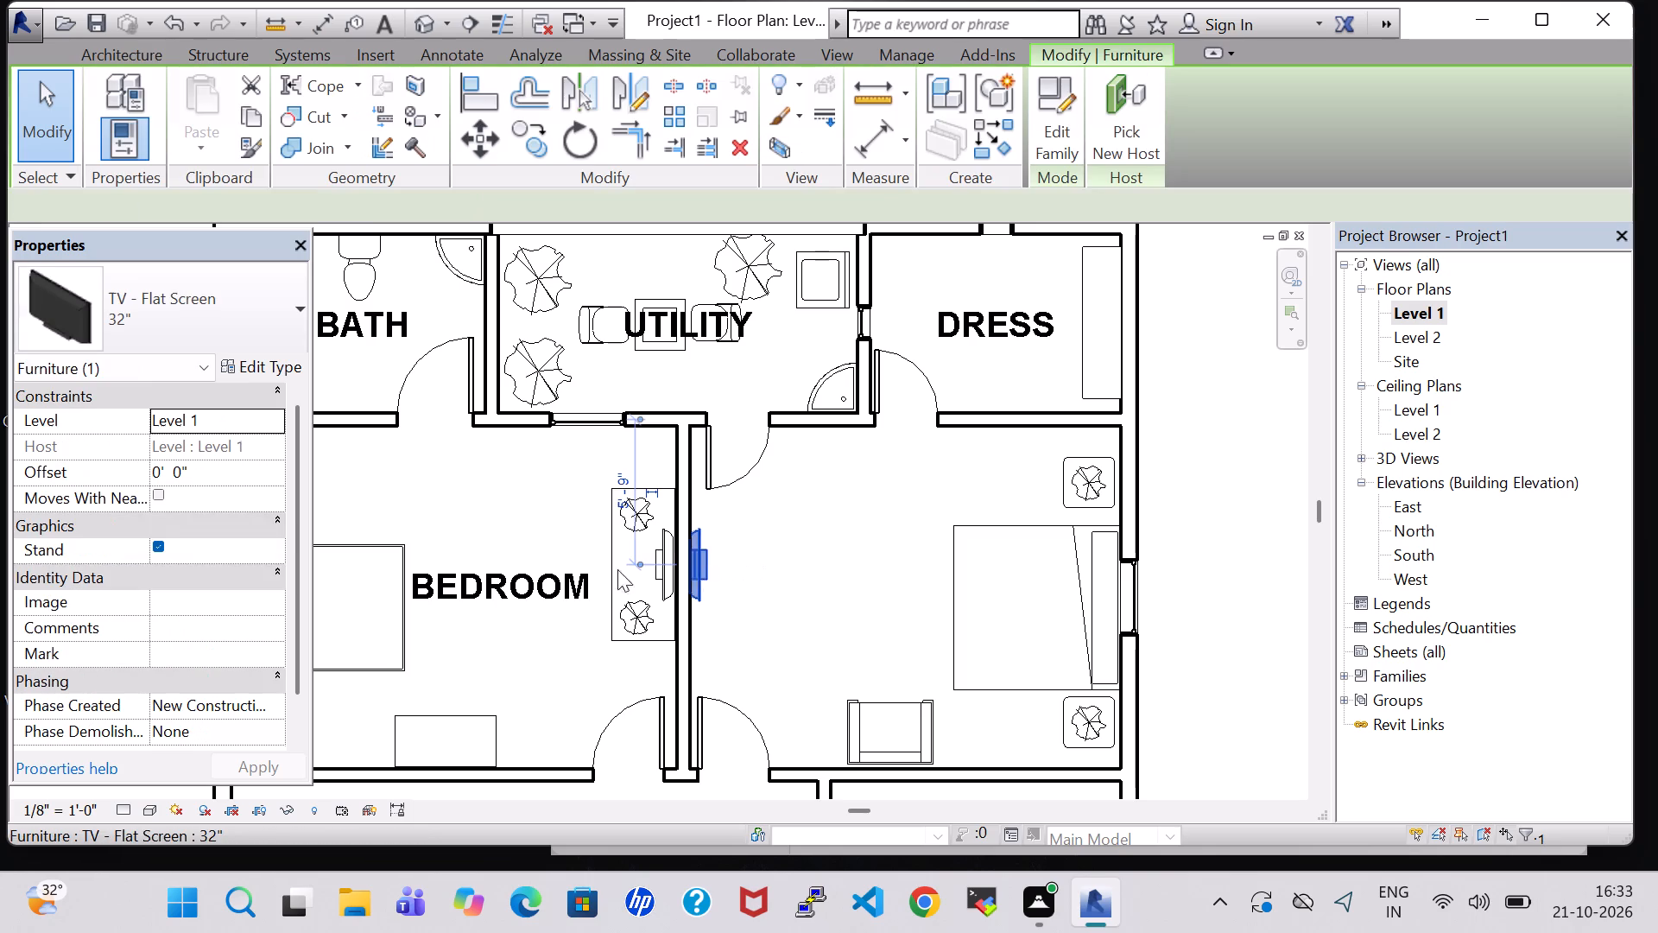
{"action": "left_click", "coordinate": [163, 468]}
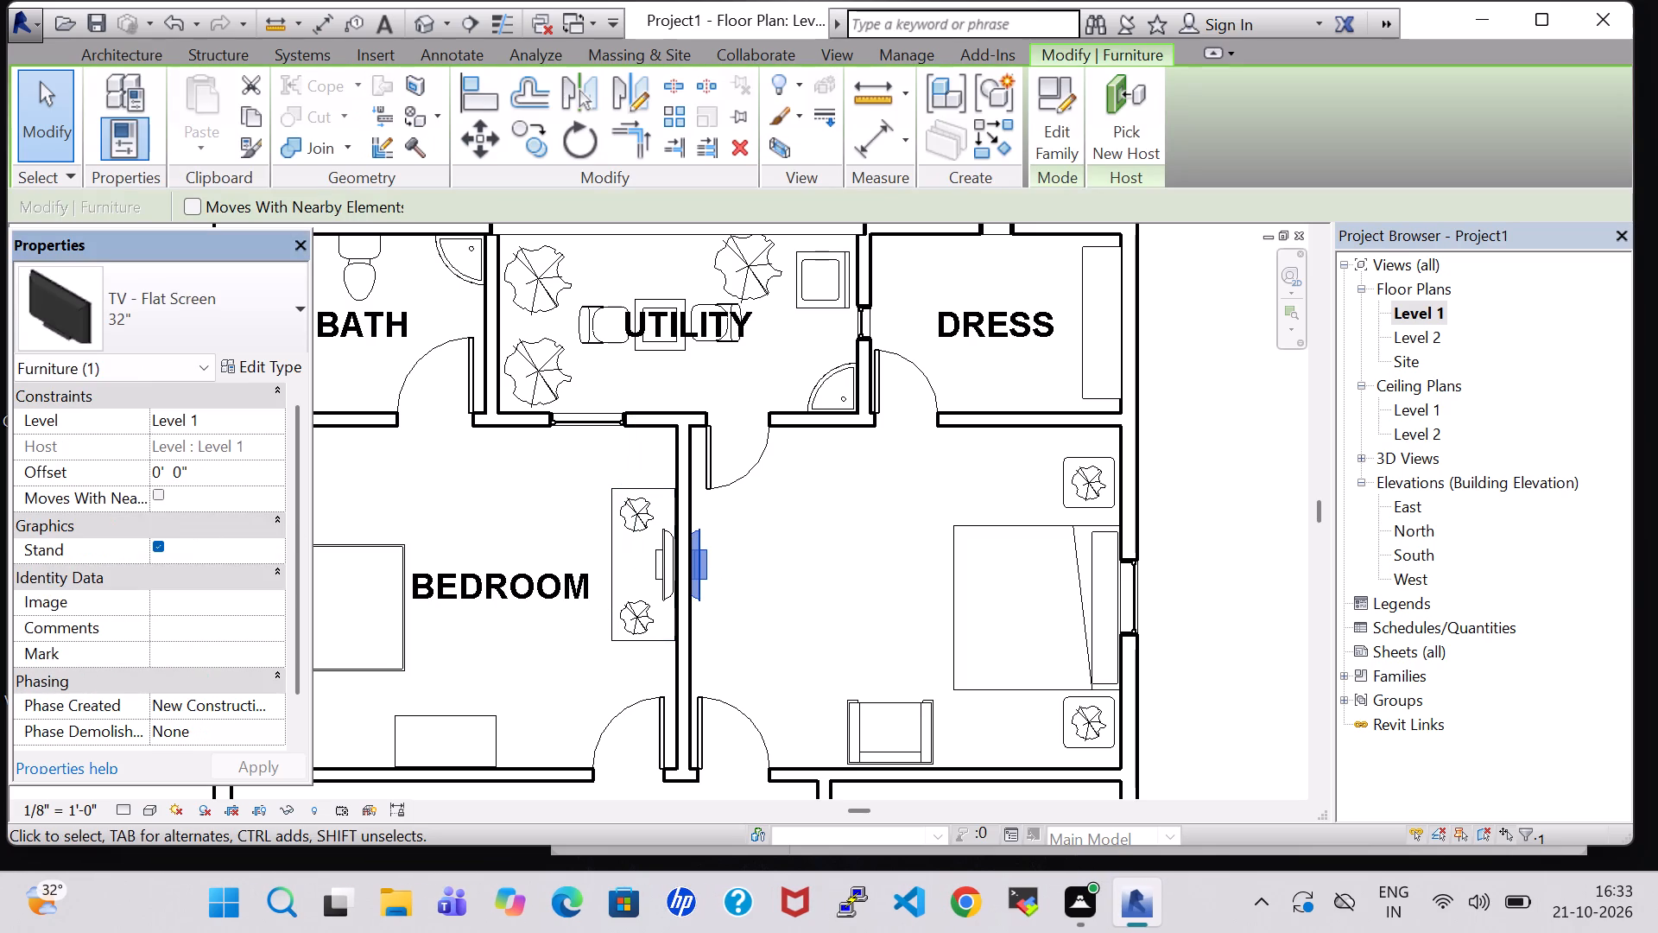
{"action": "key", "text": "BackSpace"}
{"action": "key", "text": "3"}
{"action": "key", "text": "Right"}
{"action": "key", "text": "Right"}
{"action": "key", "text": "Right"}
{"action": "key", "text": "Right"}
{"action": "key", "text": "BackSpace"}
{"action": "key", "text": "5"}
{"action": "left_click", "coordinate": [756, 567]}
Place a similar 72" x 30" rectangular table lengthwise against the east bedroom's west wall, beneath the TV.
{"action": "left_click", "coordinate": [608, 543]}
{"action": "right_click", "coordinate": [608, 543]}
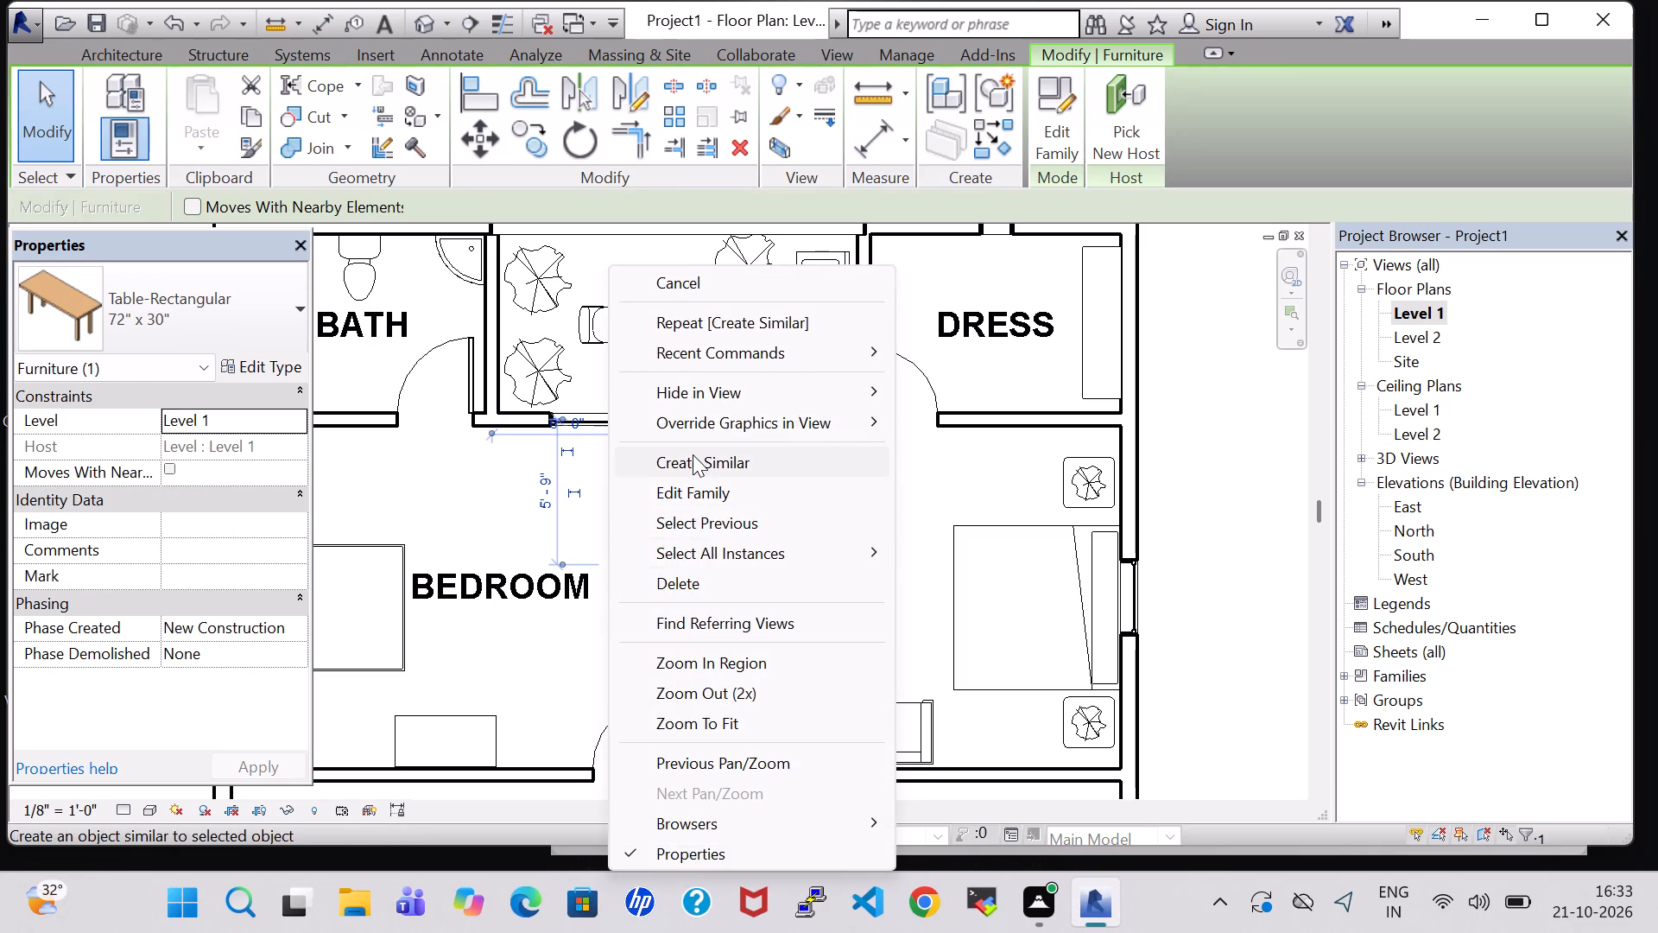
{"action": "left_click", "coordinate": [693, 454]}
{"action": "key", "text": "space"}
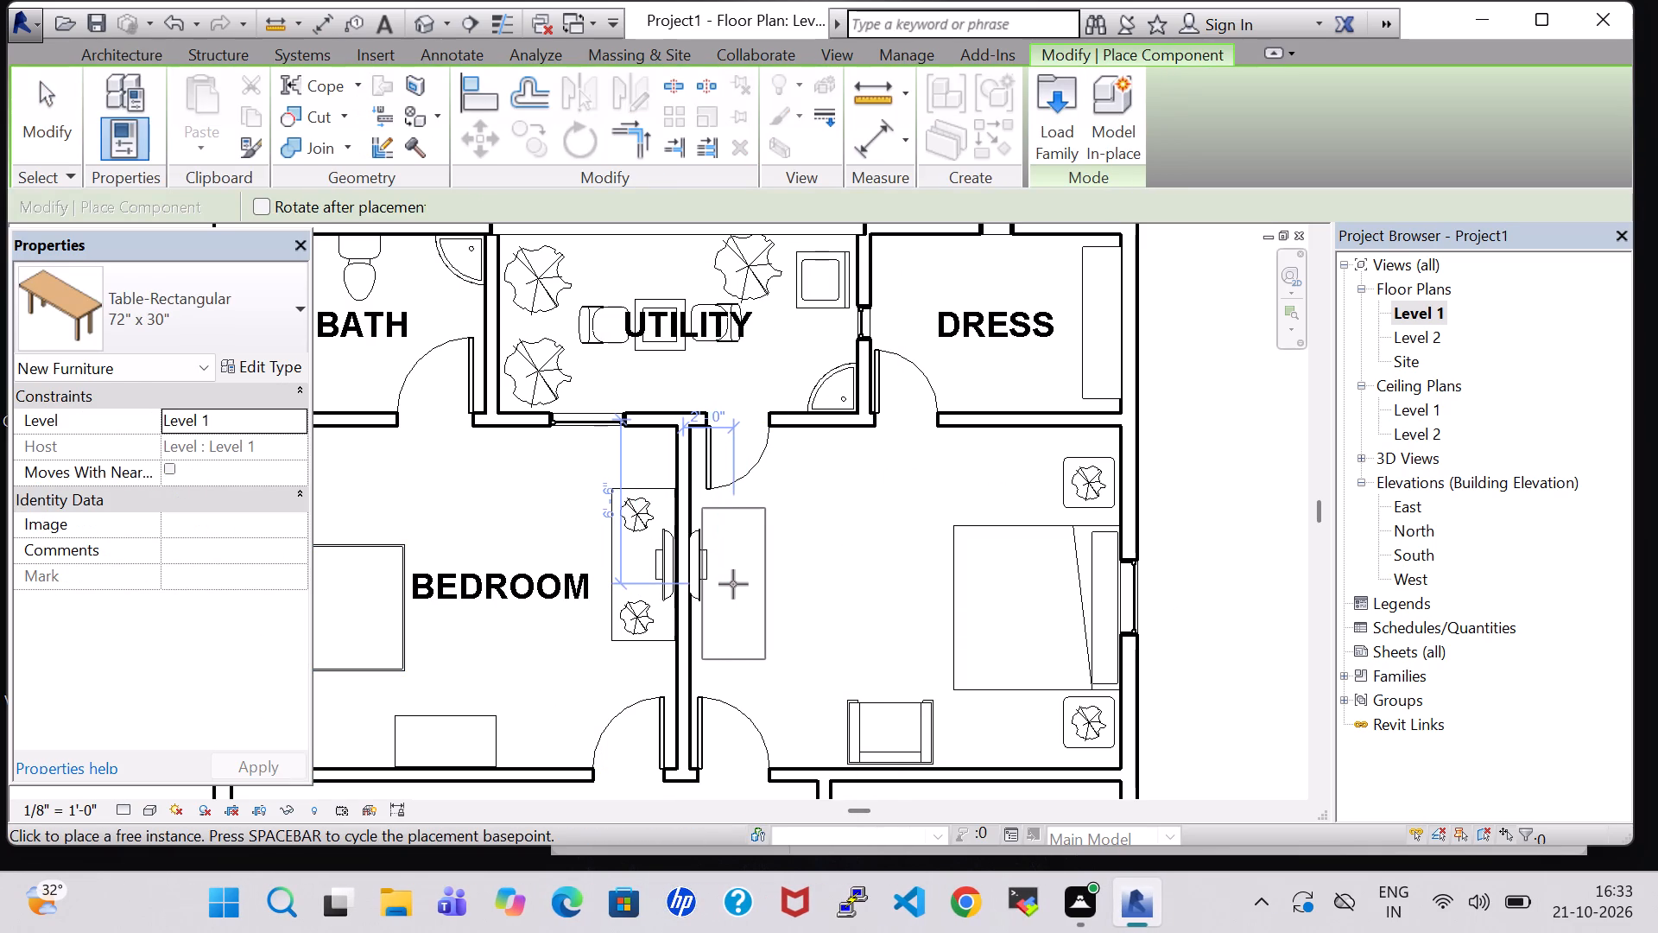
{"action": "scroll", "coordinate": [731, 584], "scroll_direction": "up", "scroll_amount": 5}
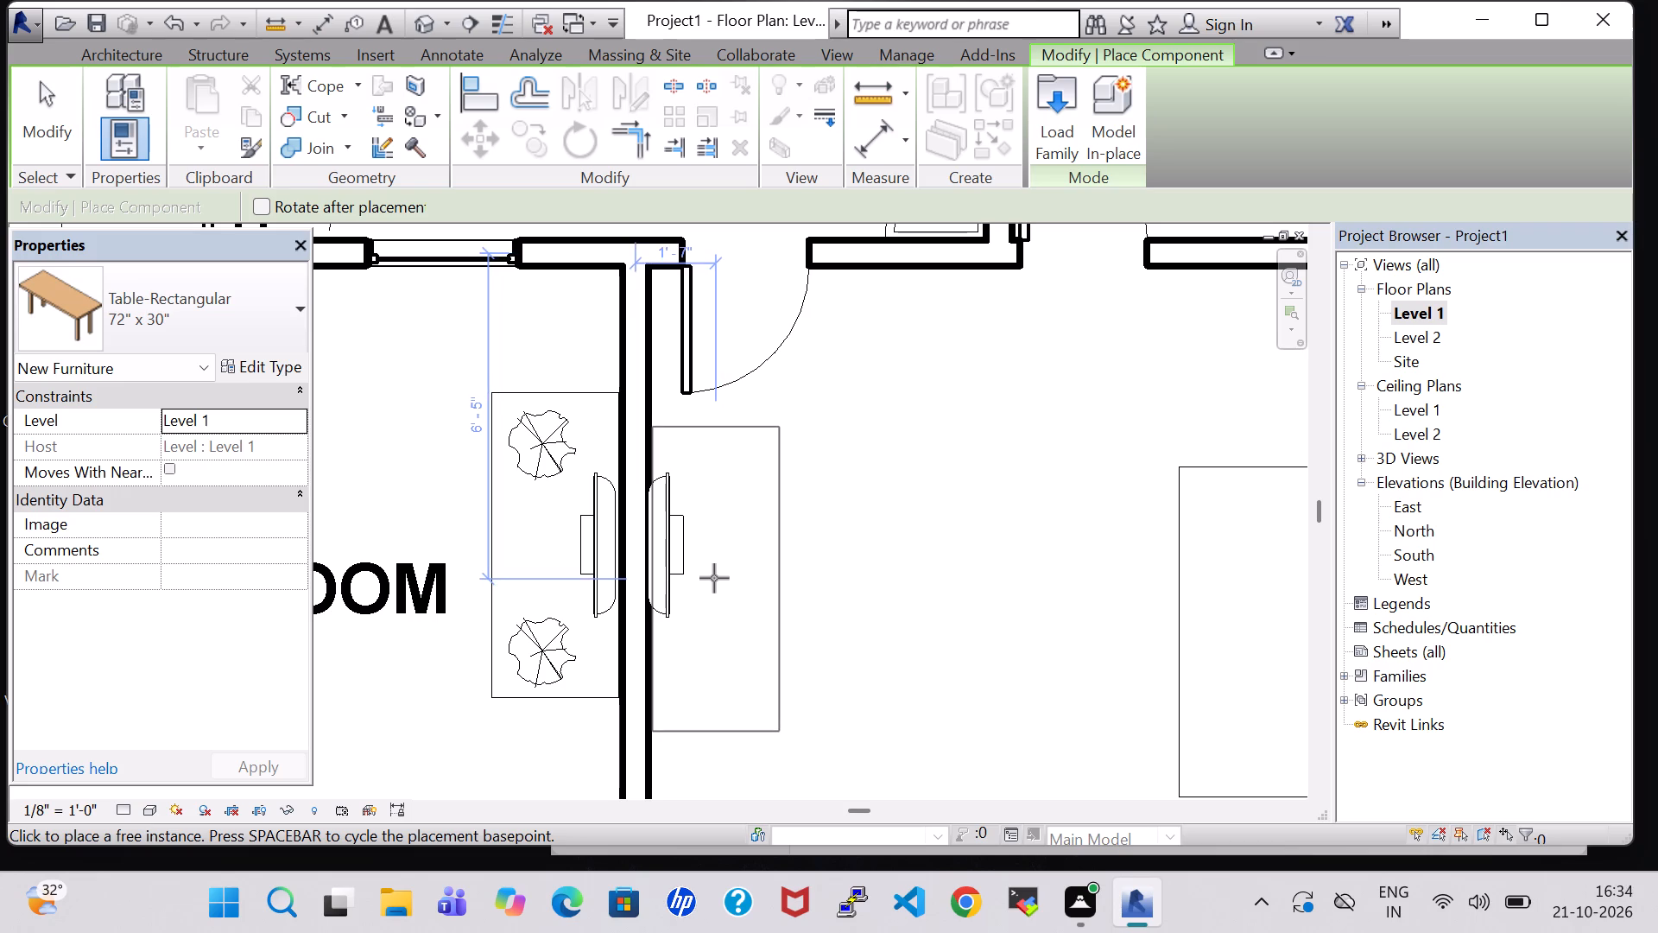
{"action": "left_click", "coordinate": [714, 578]}
{"action": "key", "text": "Escape"}
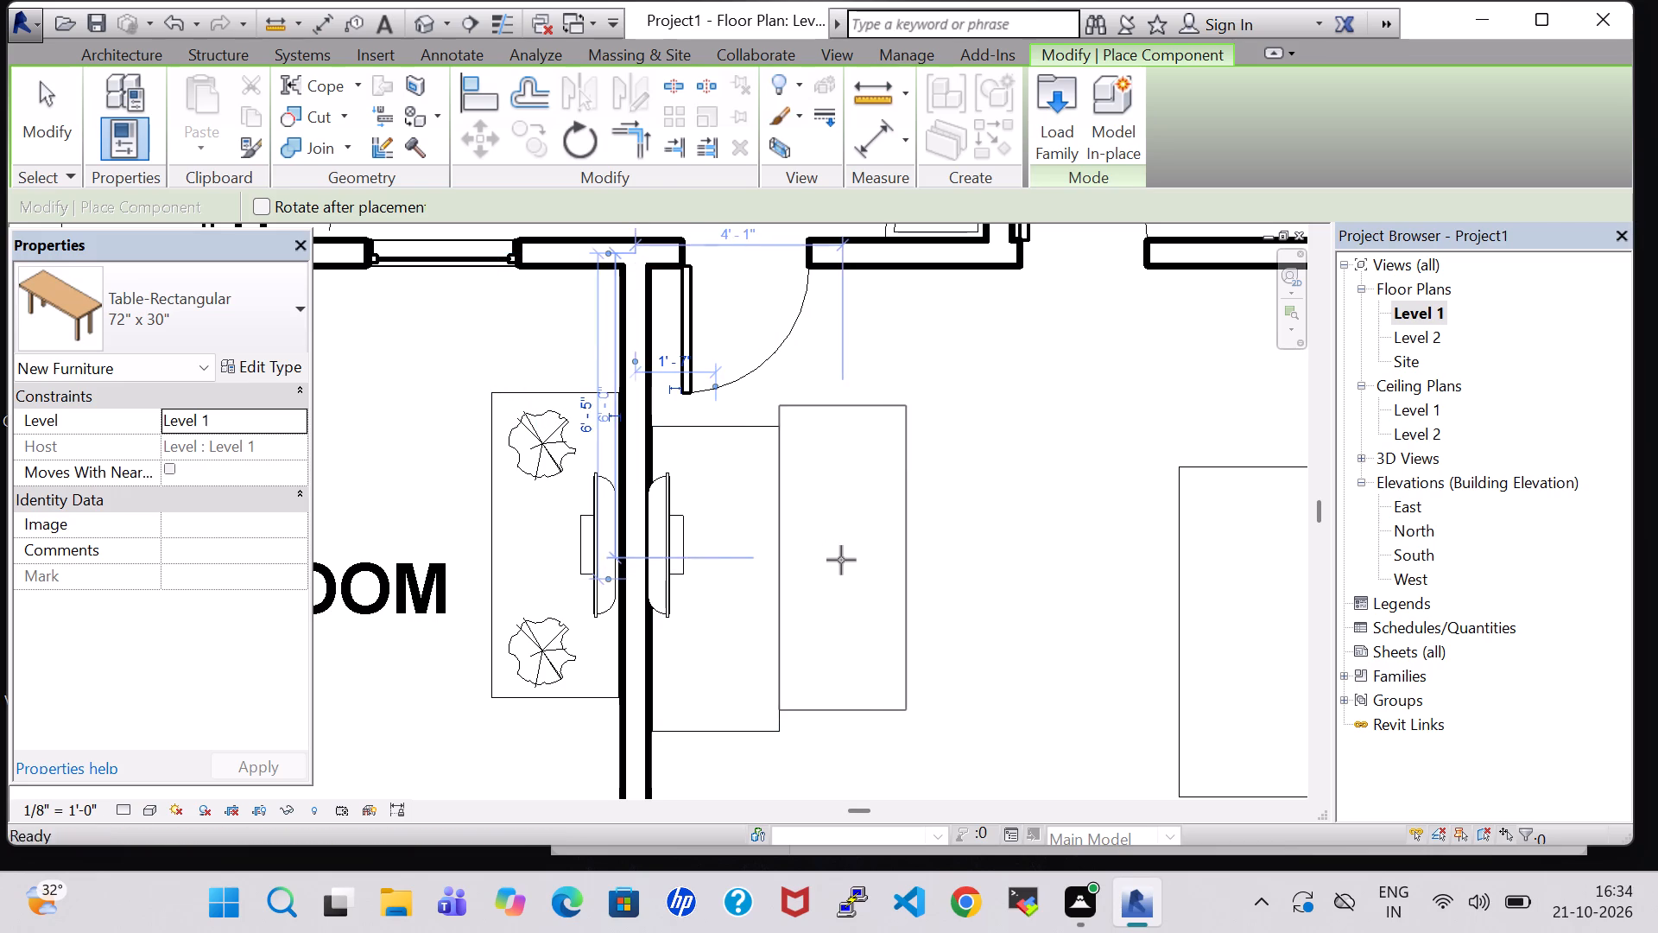
{"action": "key", "text": "Escape"}
Place two similar 1.5' Agave plants along the new table's east edge, about 4' 1" and 7' 10" south of the north wall.
{"action": "left_click", "coordinate": [554, 451]}
{"action": "right_click", "coordinate": [554, 449]}
{"action": "scroll", "coordinate": [554, 449], "scroll_direction": "up", "scroll_amount": 1}
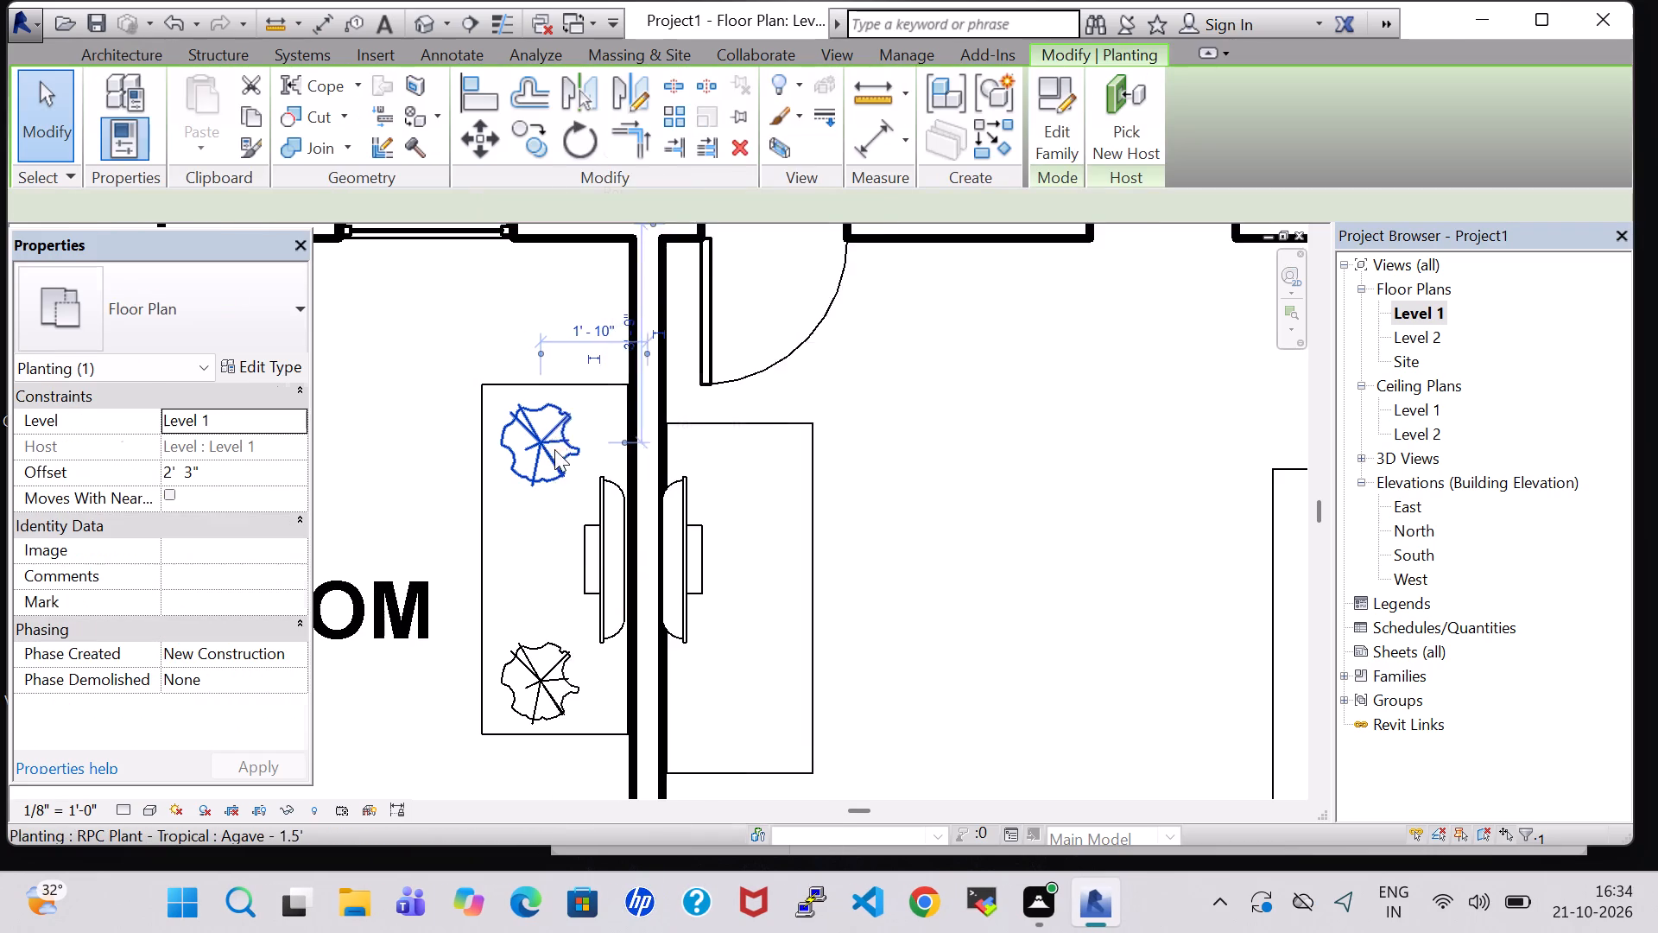
{"action": "left_click", "coordinate": [680, 460]}
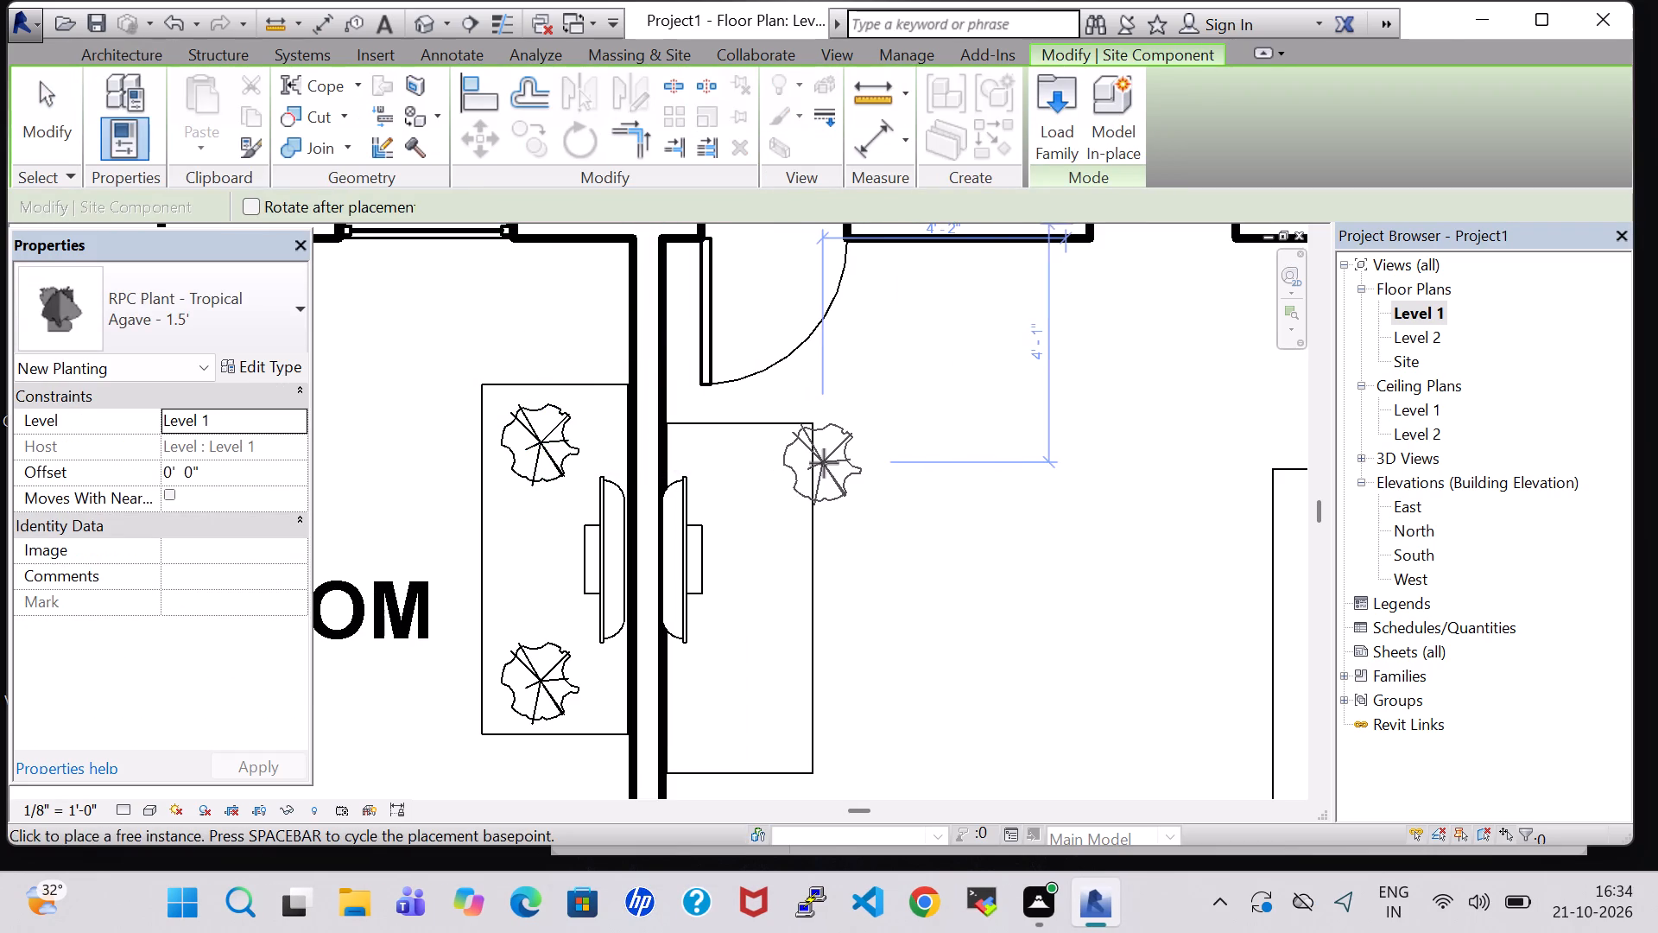
{"action": "left_click", "coordinate": [815, 462]}
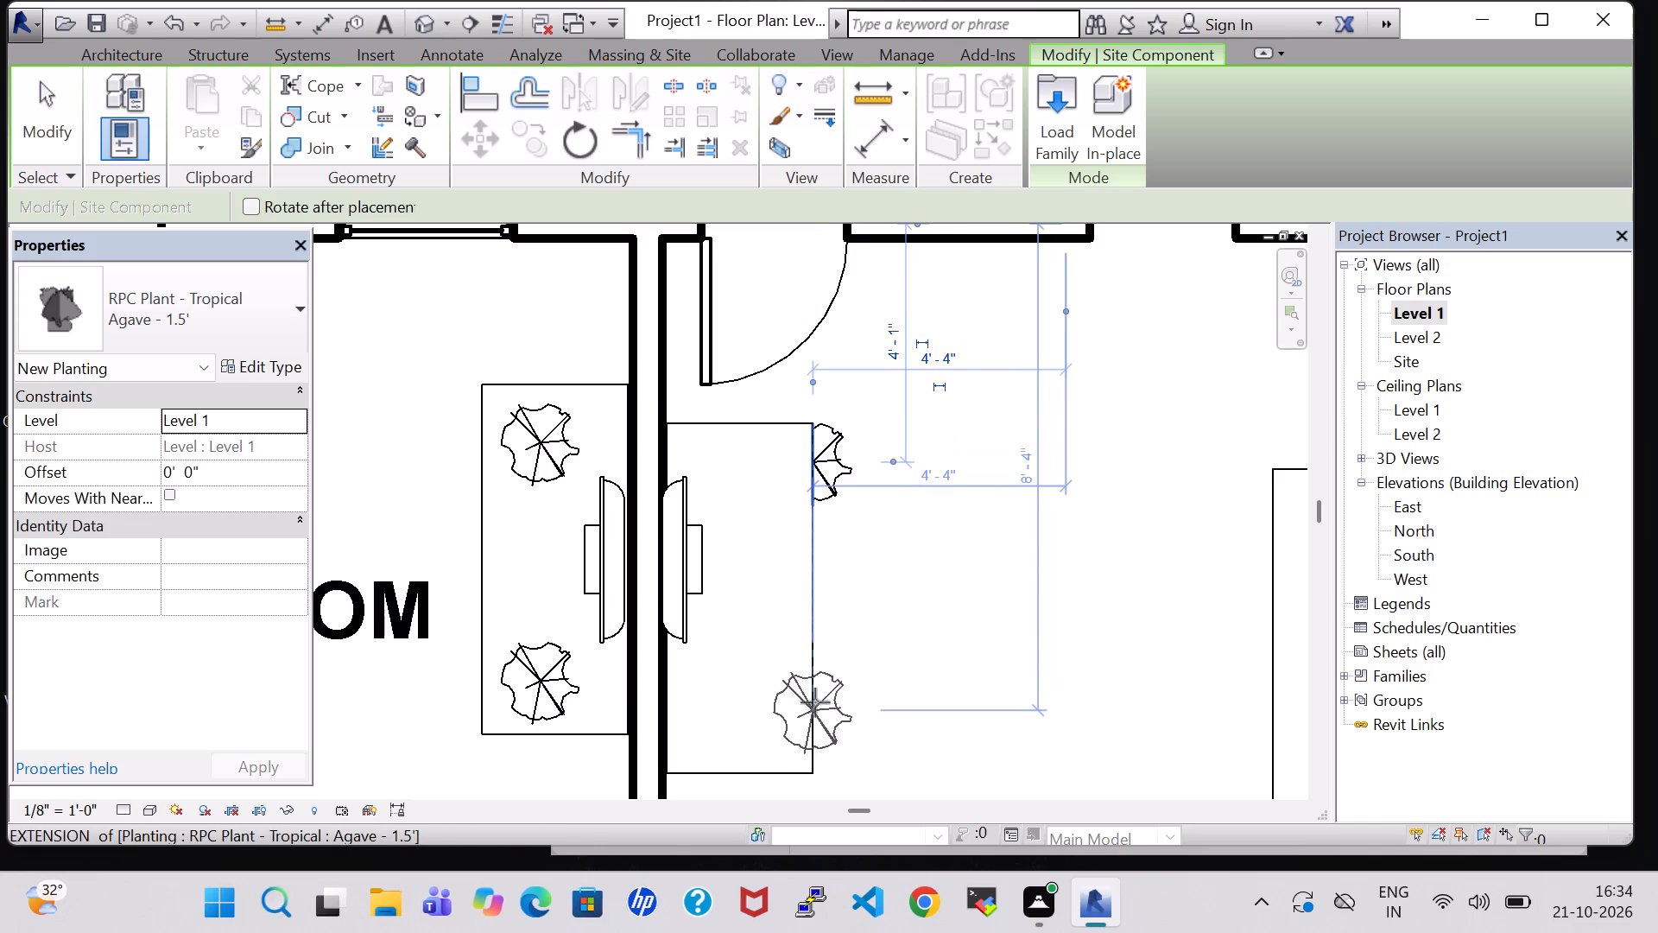
{"action": "left_click", "coordinate": [815, 689]}
{"action": "scroll", "coordinate": [908, 658], "scroll_direction": "down", "scroll_amount": 3}
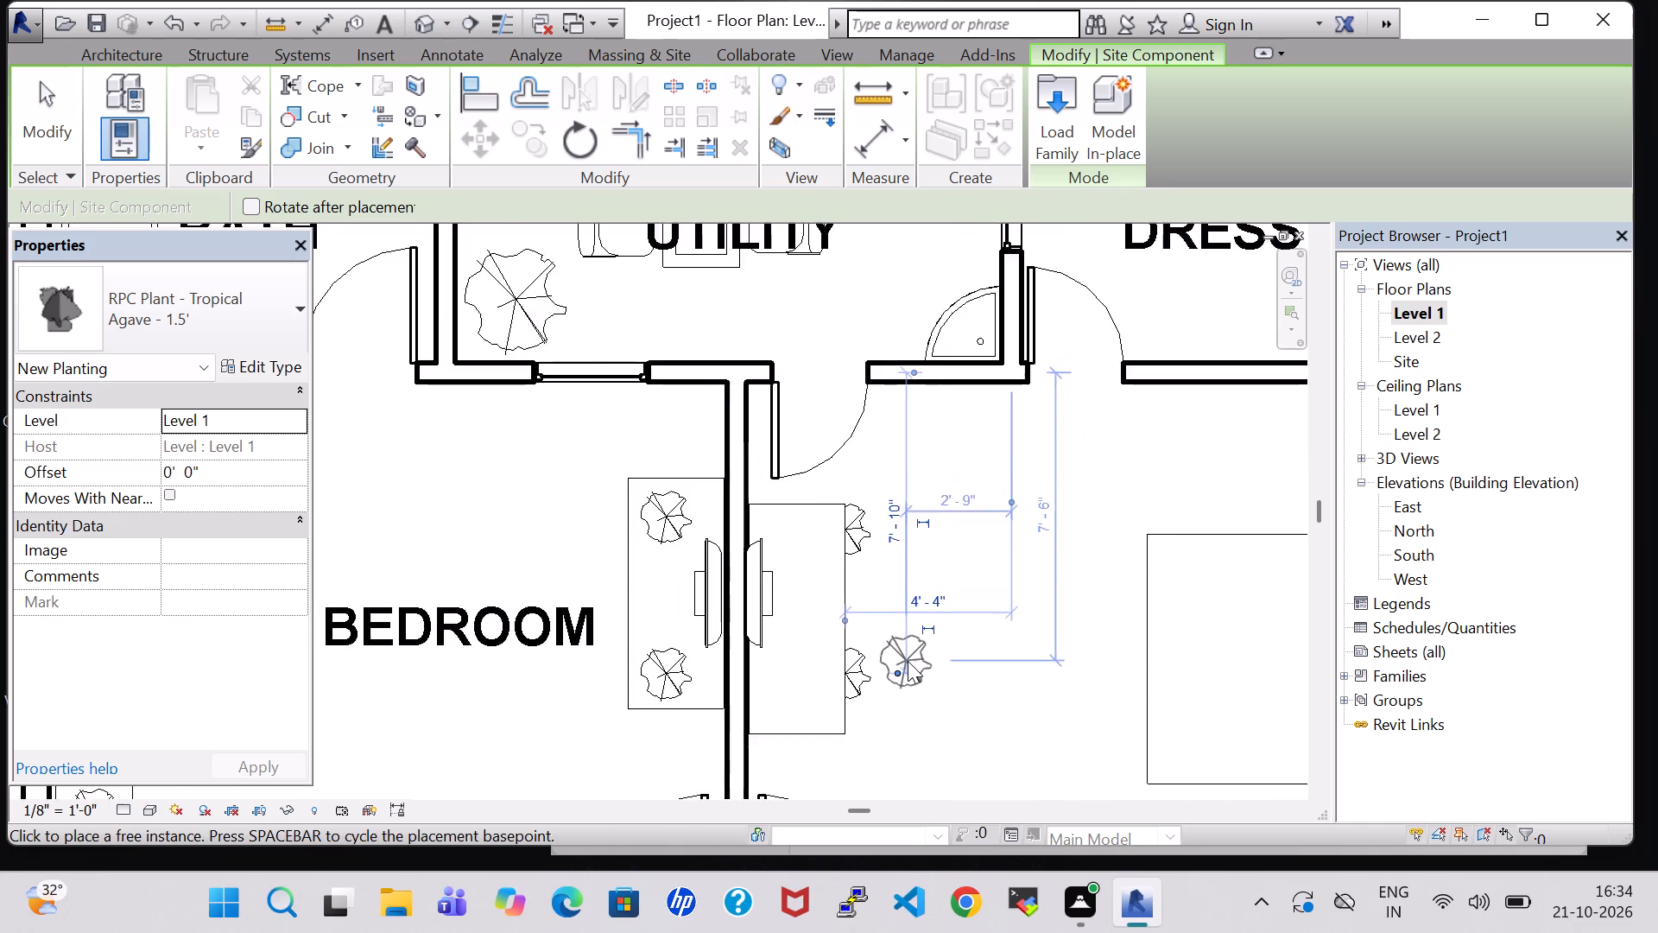
{"action": "scroll", "coordinate": [908, 661], "scroll_direction": "down", "scroll_amount": 2}
{"action": "key", "text": "Escape"}
{"action": "key", "text": "Escape"}
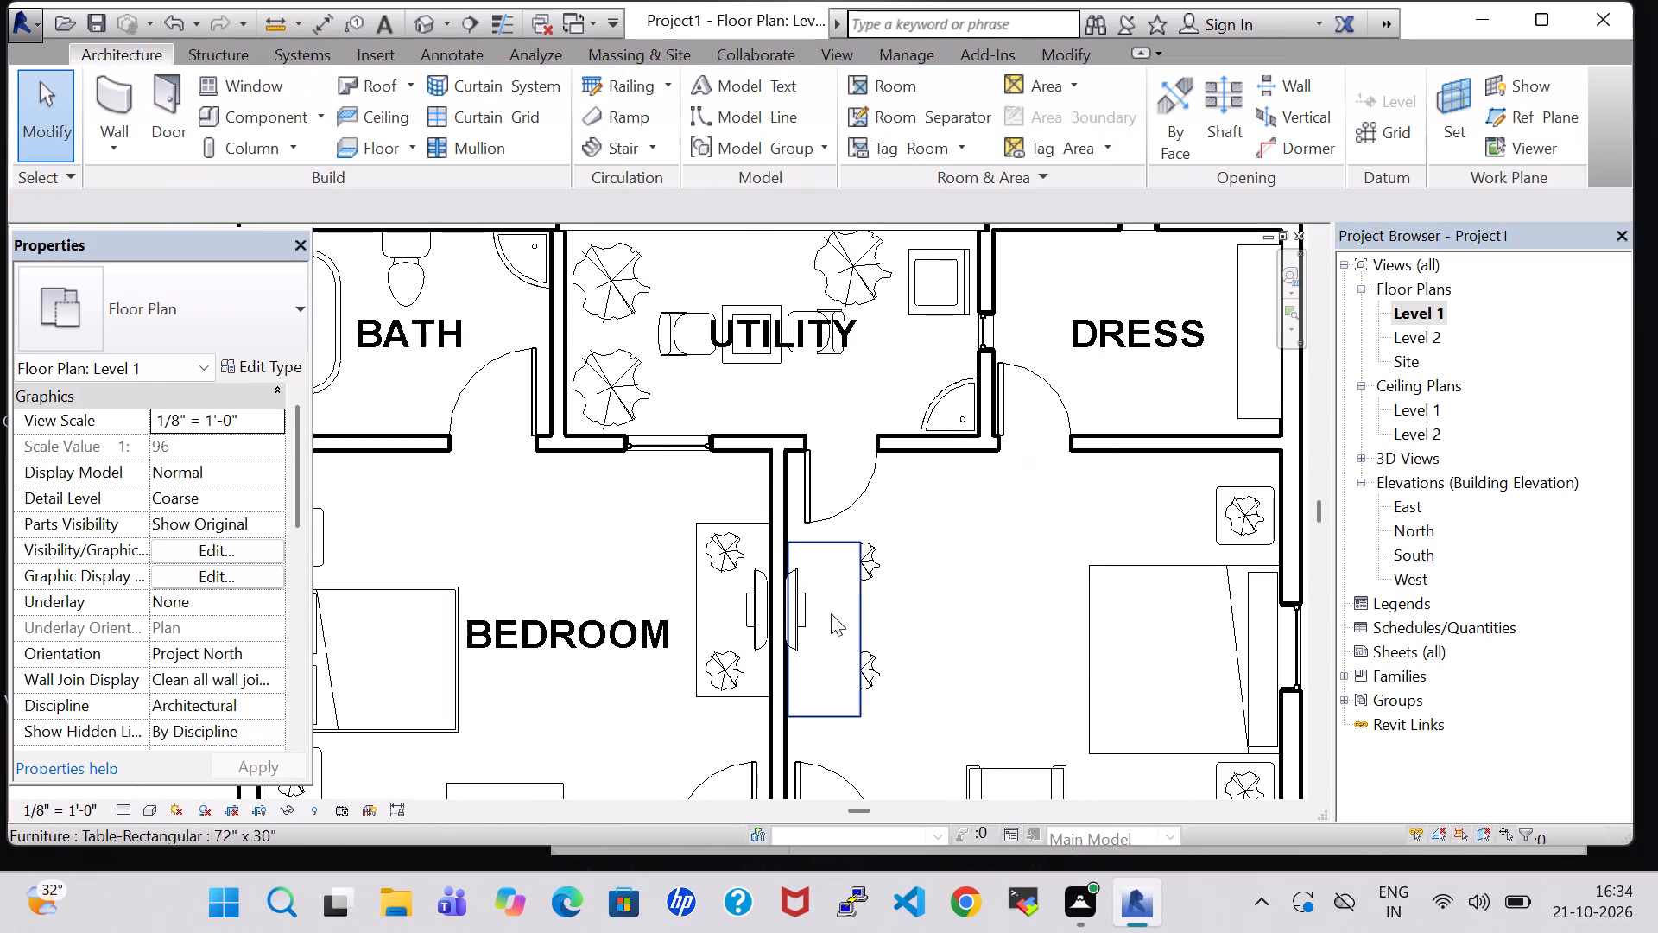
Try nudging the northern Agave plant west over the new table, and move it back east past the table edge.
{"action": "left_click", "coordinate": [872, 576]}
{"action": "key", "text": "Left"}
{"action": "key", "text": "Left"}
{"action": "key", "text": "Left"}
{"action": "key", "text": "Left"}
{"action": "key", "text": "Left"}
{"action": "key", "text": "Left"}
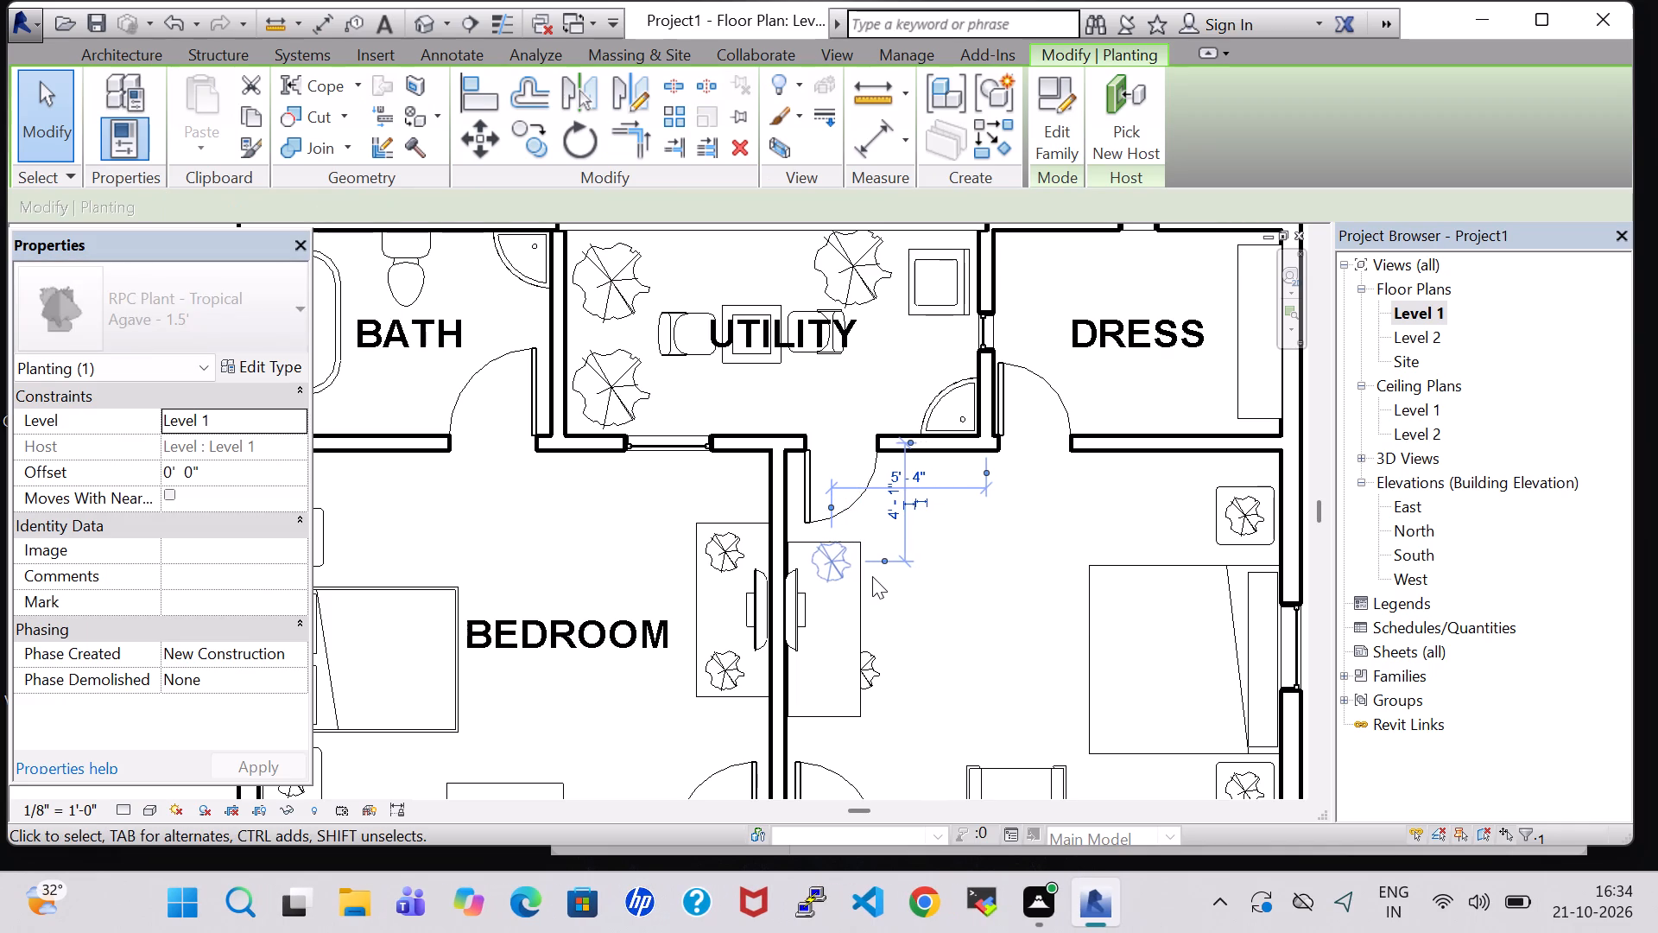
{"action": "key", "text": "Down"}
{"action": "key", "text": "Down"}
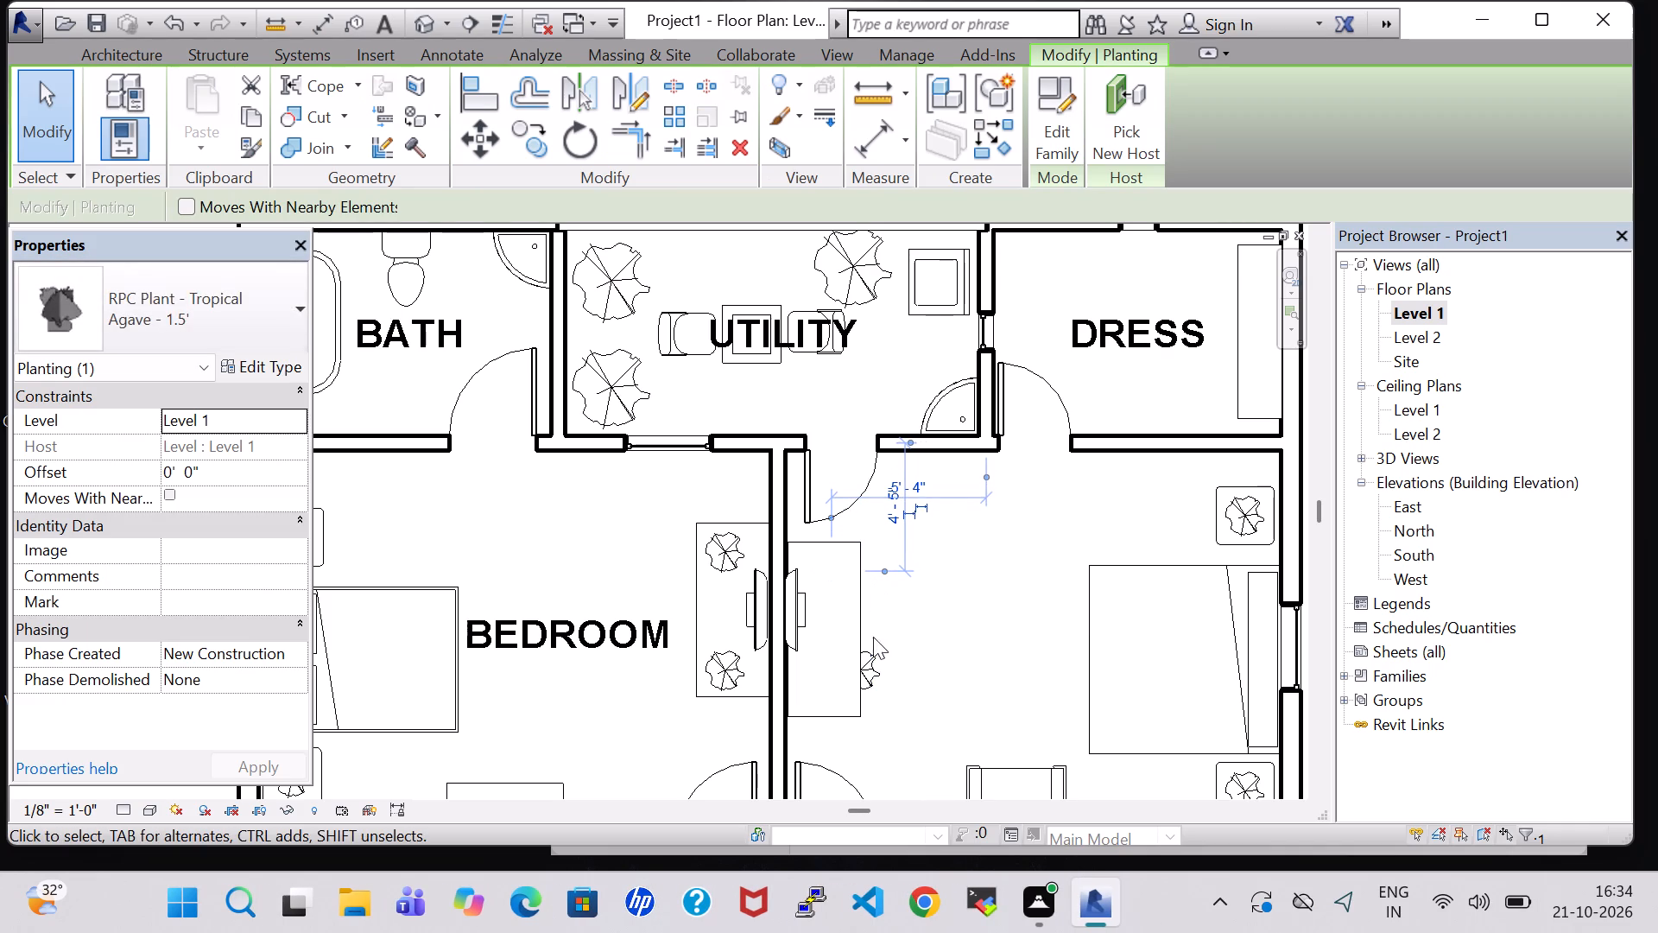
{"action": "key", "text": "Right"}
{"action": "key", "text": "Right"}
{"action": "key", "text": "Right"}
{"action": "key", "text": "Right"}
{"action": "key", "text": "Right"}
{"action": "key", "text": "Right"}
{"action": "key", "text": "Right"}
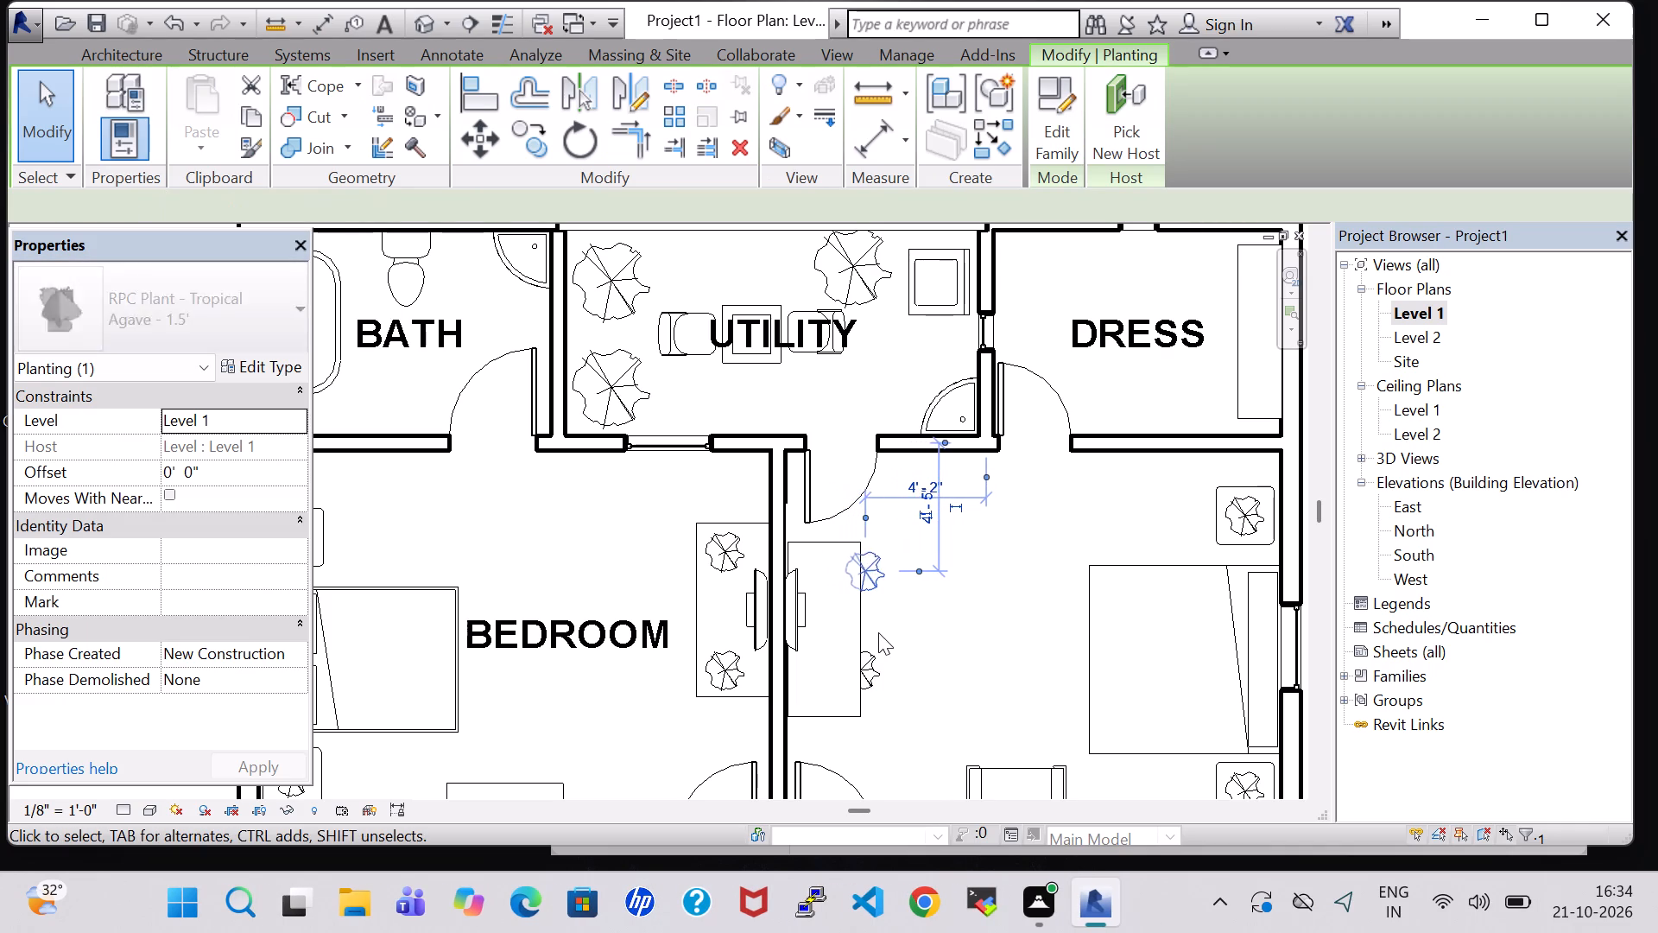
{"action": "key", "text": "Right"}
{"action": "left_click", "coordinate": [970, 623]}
Check the new rectangular table's height in its type properties.
{"action": "left_click", "coordinate": [832, 553]}
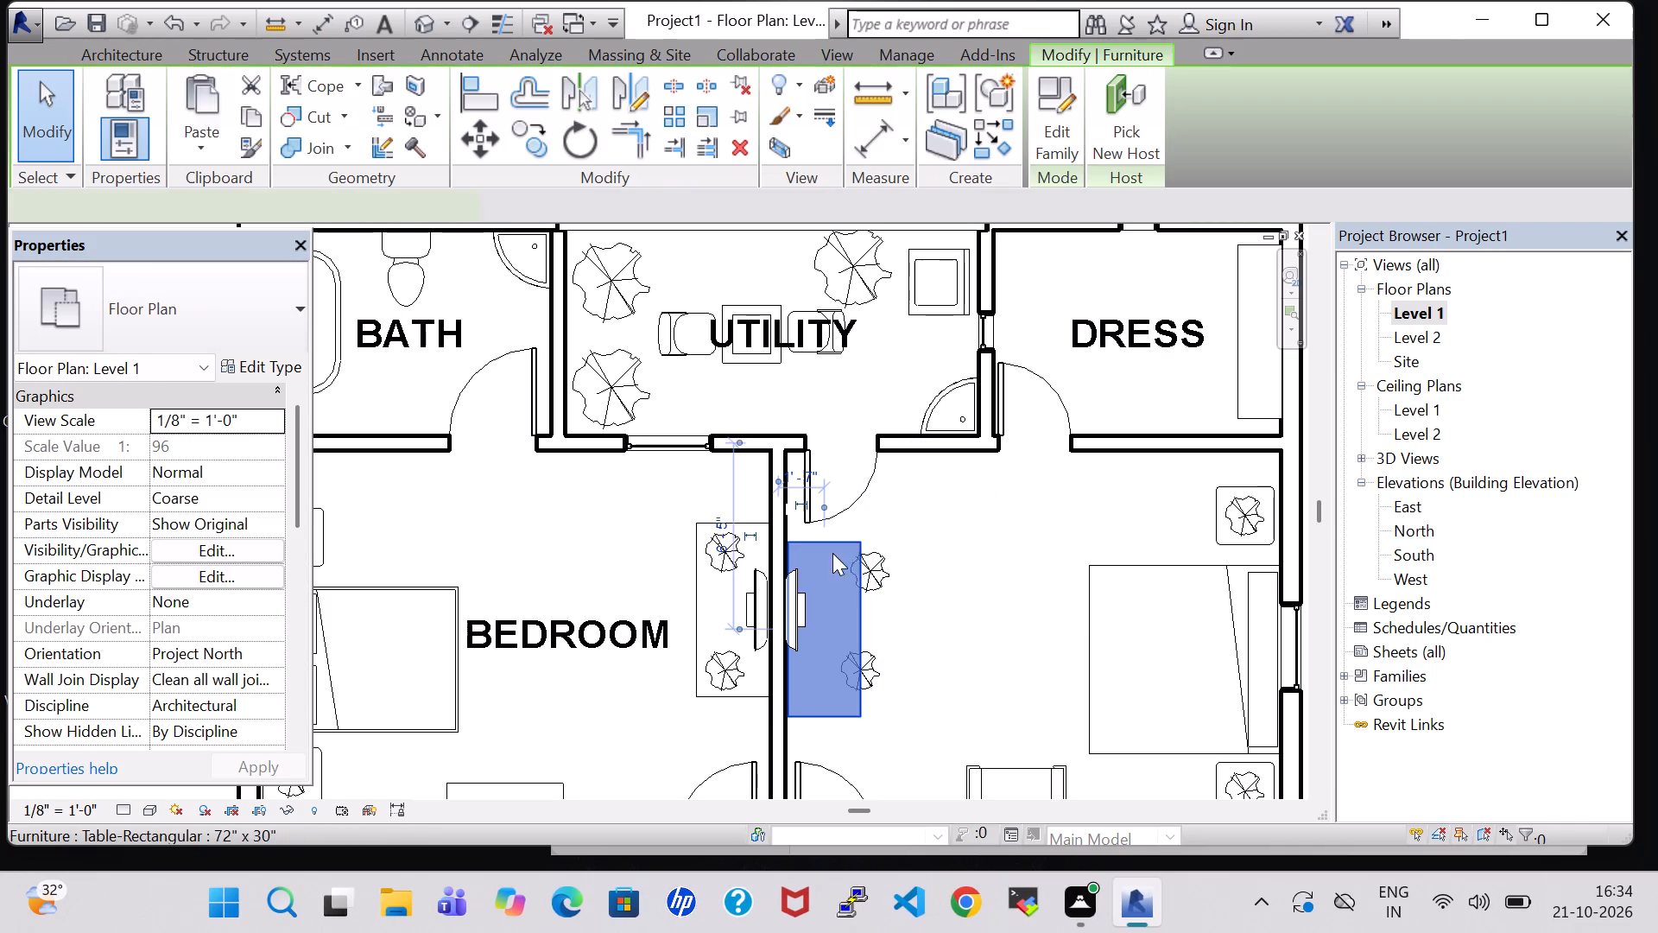
{"action": "left_click", "coordinate": [246, 366]}
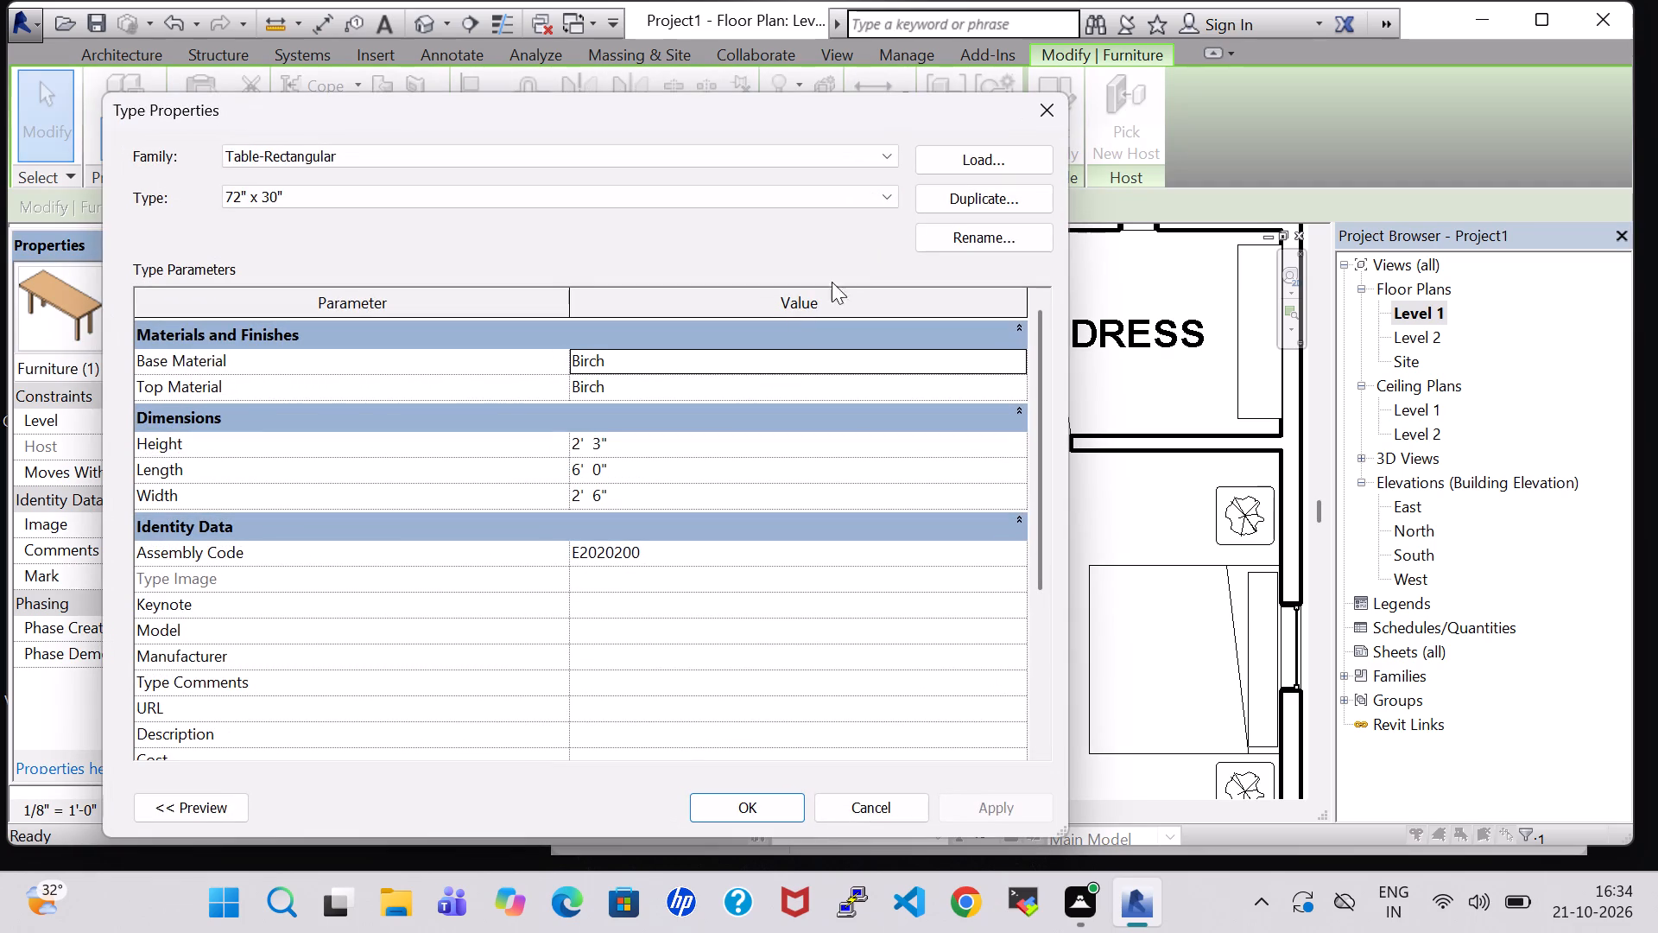
{"action": "left_click", "coordinate": [1039, 108]}
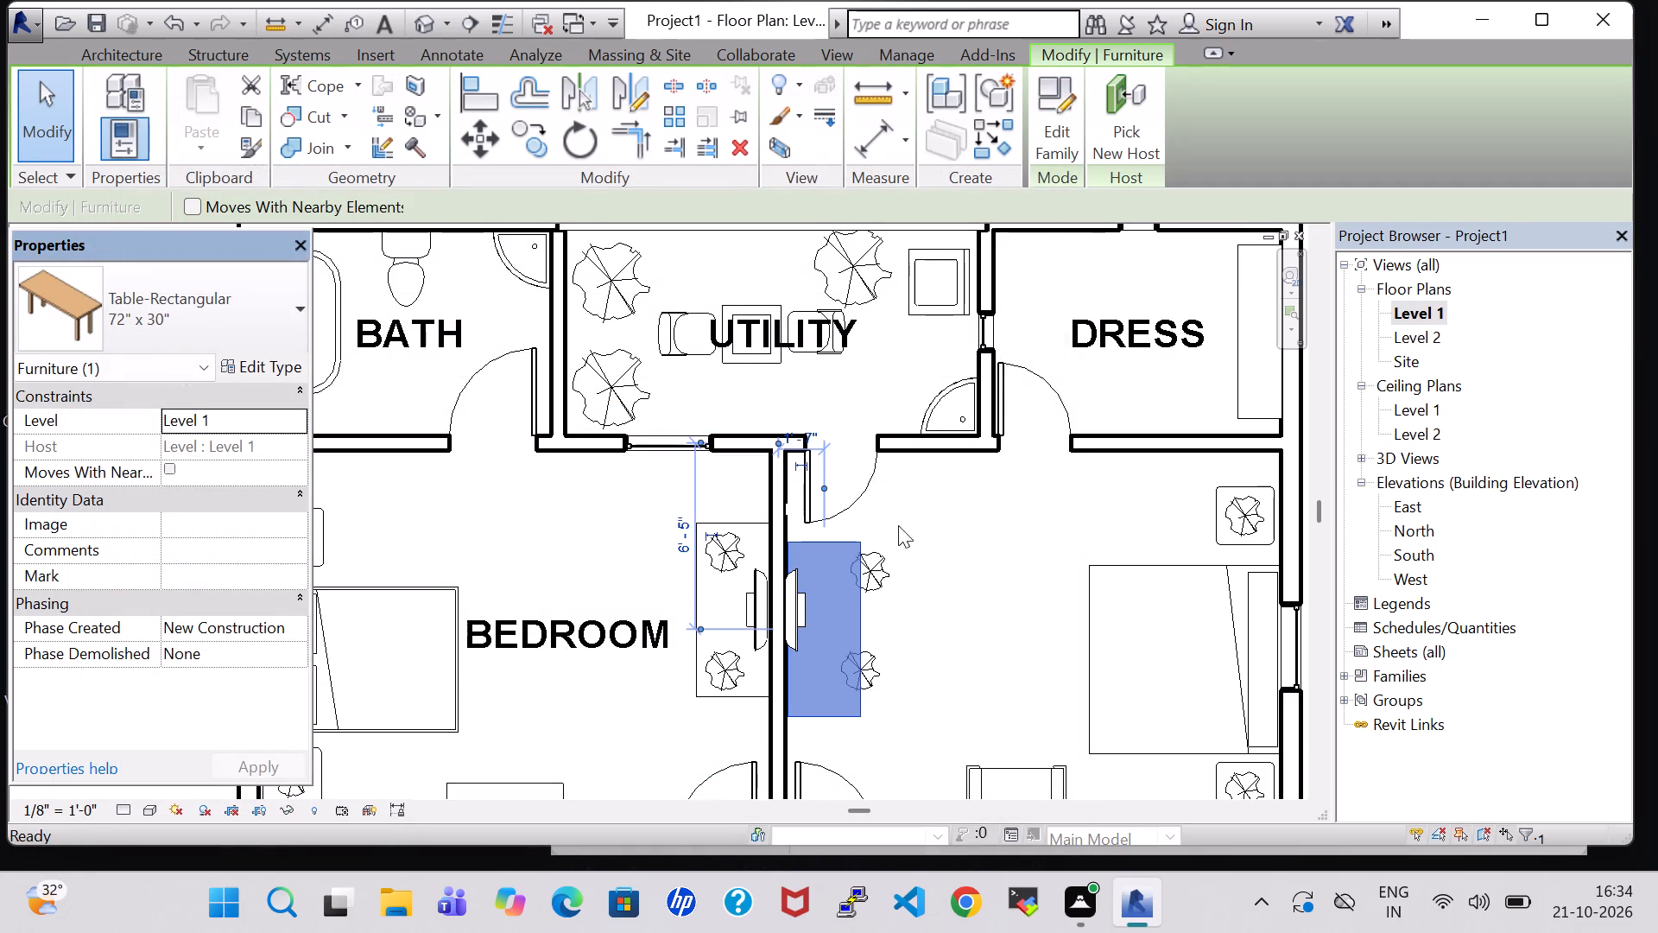
{"action": "left_click", "coordinate": [919, 626]}
Set the offset of the northern Agave plant beside the new table to 2' 3".
{"action": "left_click", "coordinate": [875, 568]}
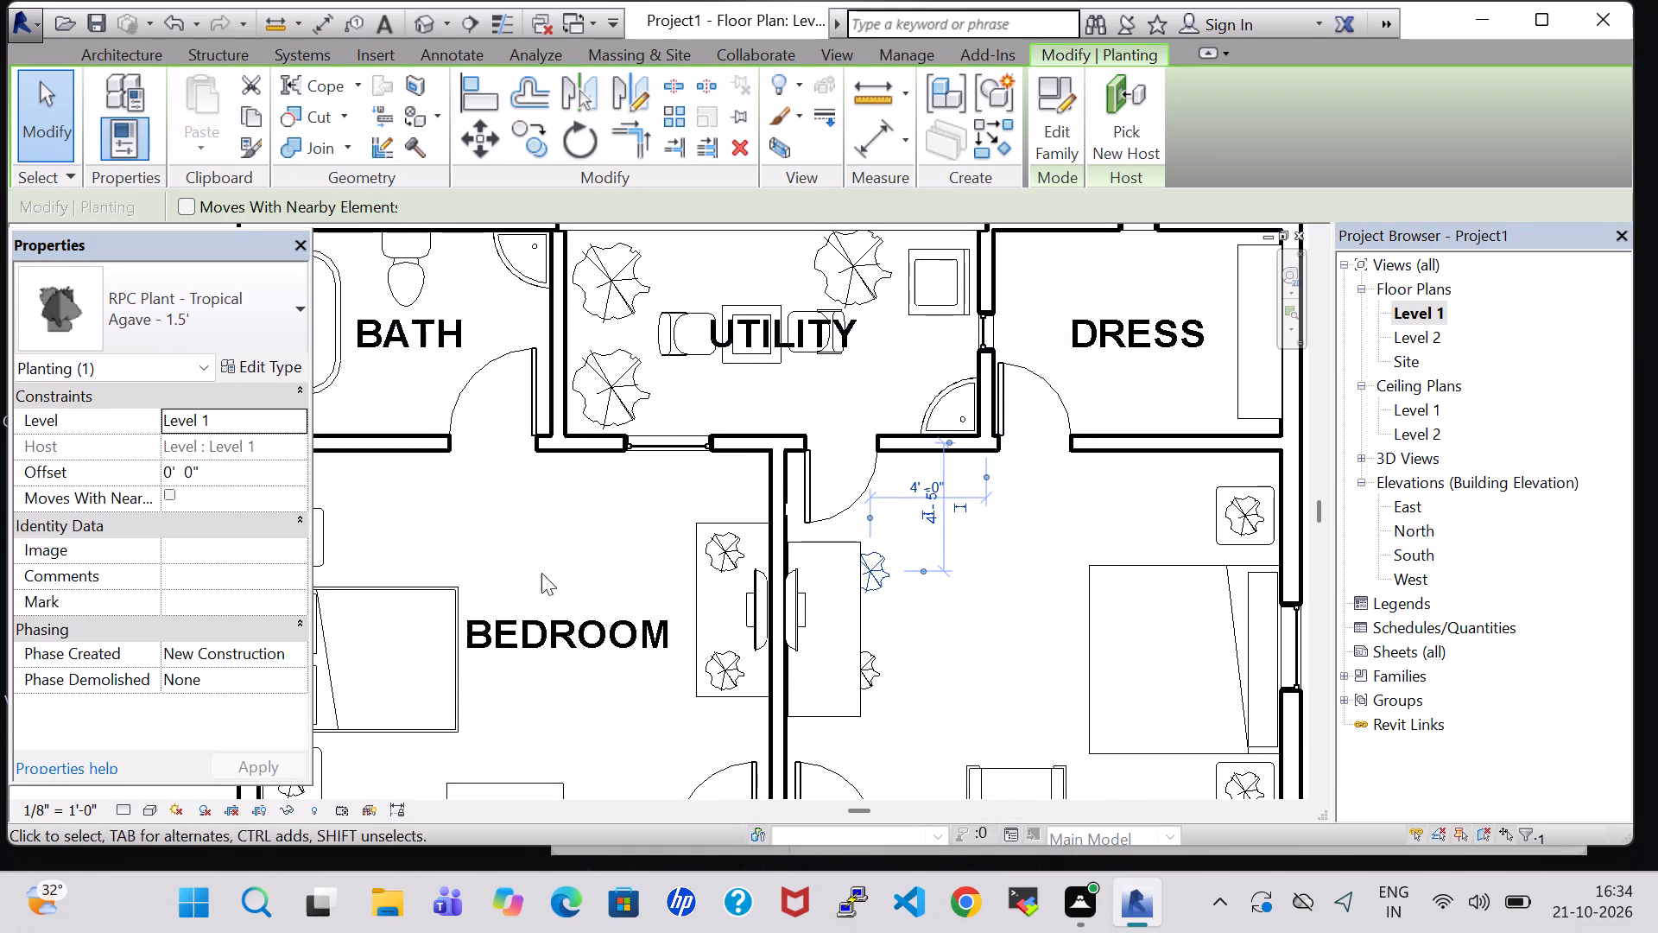
{"action": "left_click", "coordinate": [174, 478]}
{"action": "key", "text": "BackSpace"}
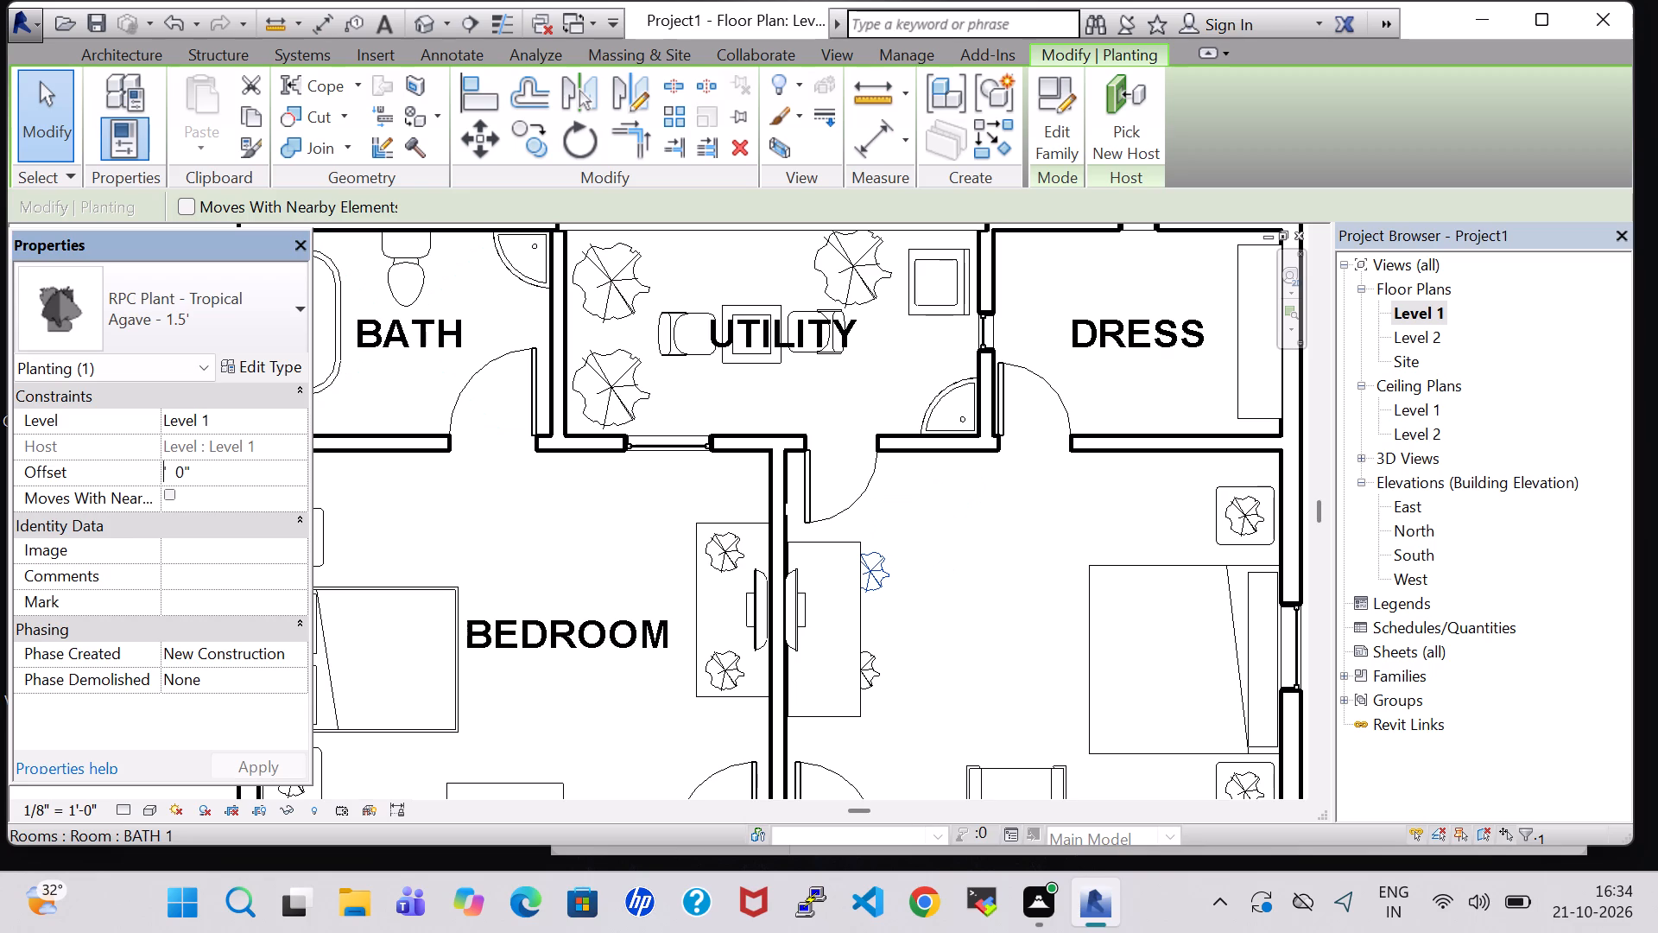
{"action": "key", "text": "2"}
{"action": "left_click", "coordinate": [193, 467]}
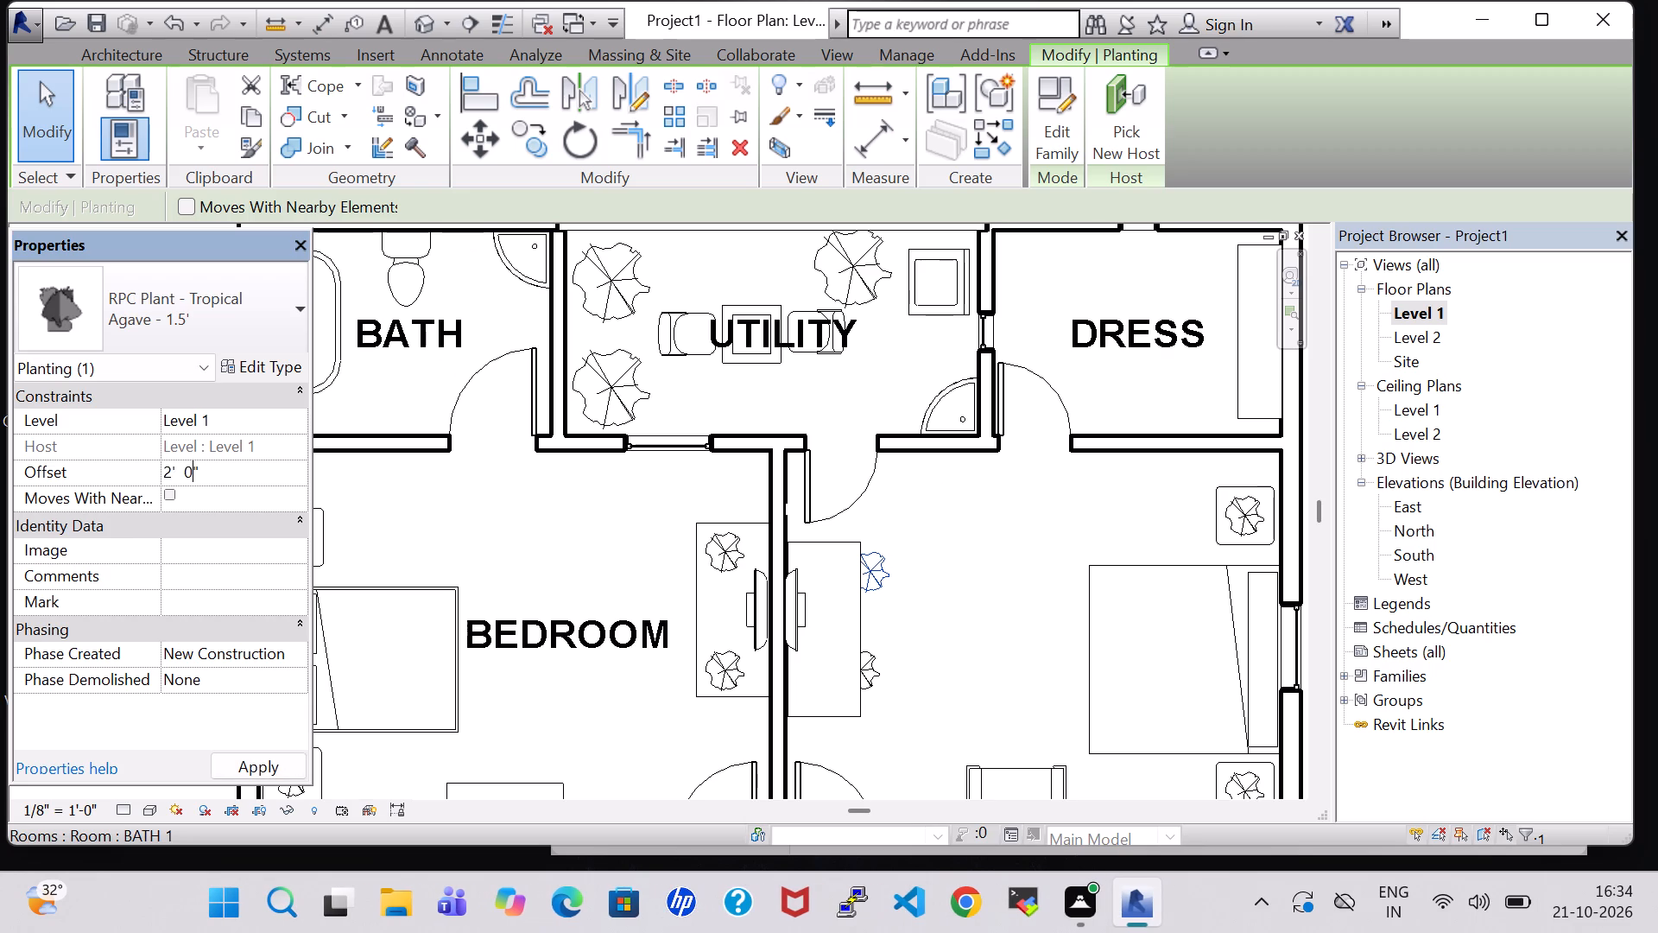
{"action": "key", "text": "BackSpace"}
{"action": "key", "text": "3"}
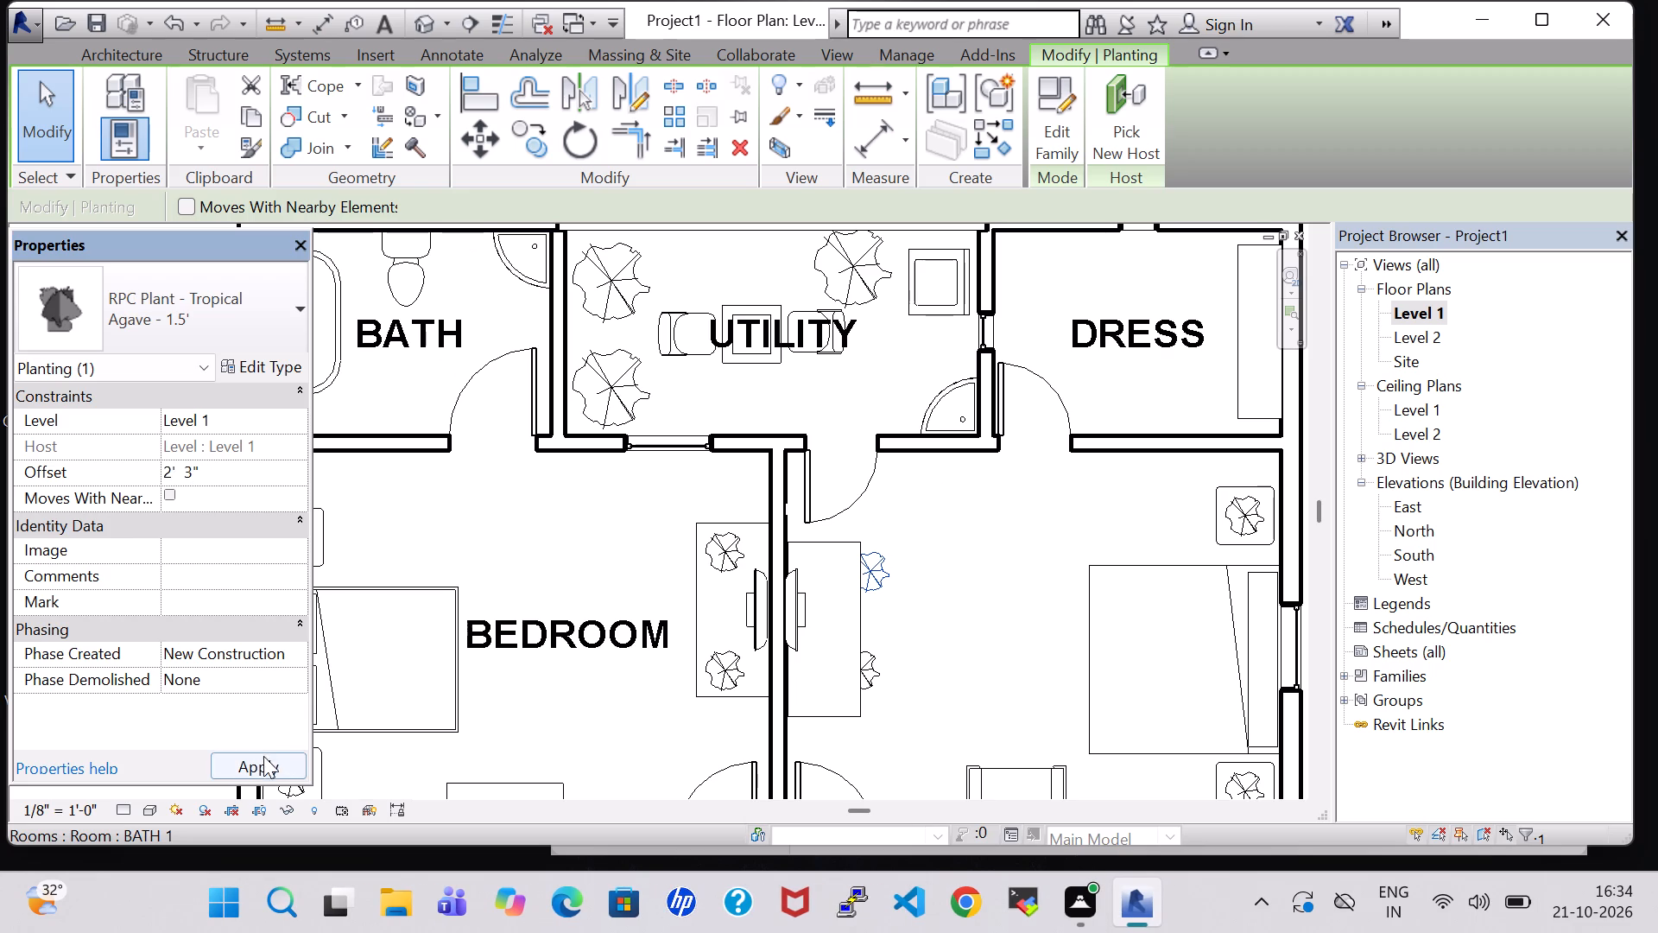
{"action": "left_click", "coordinate": [263, 763]}
Nudge the northern Agave plant west and slightly north onto the north end of the new table.
{"action": "key", "text": "Left"}
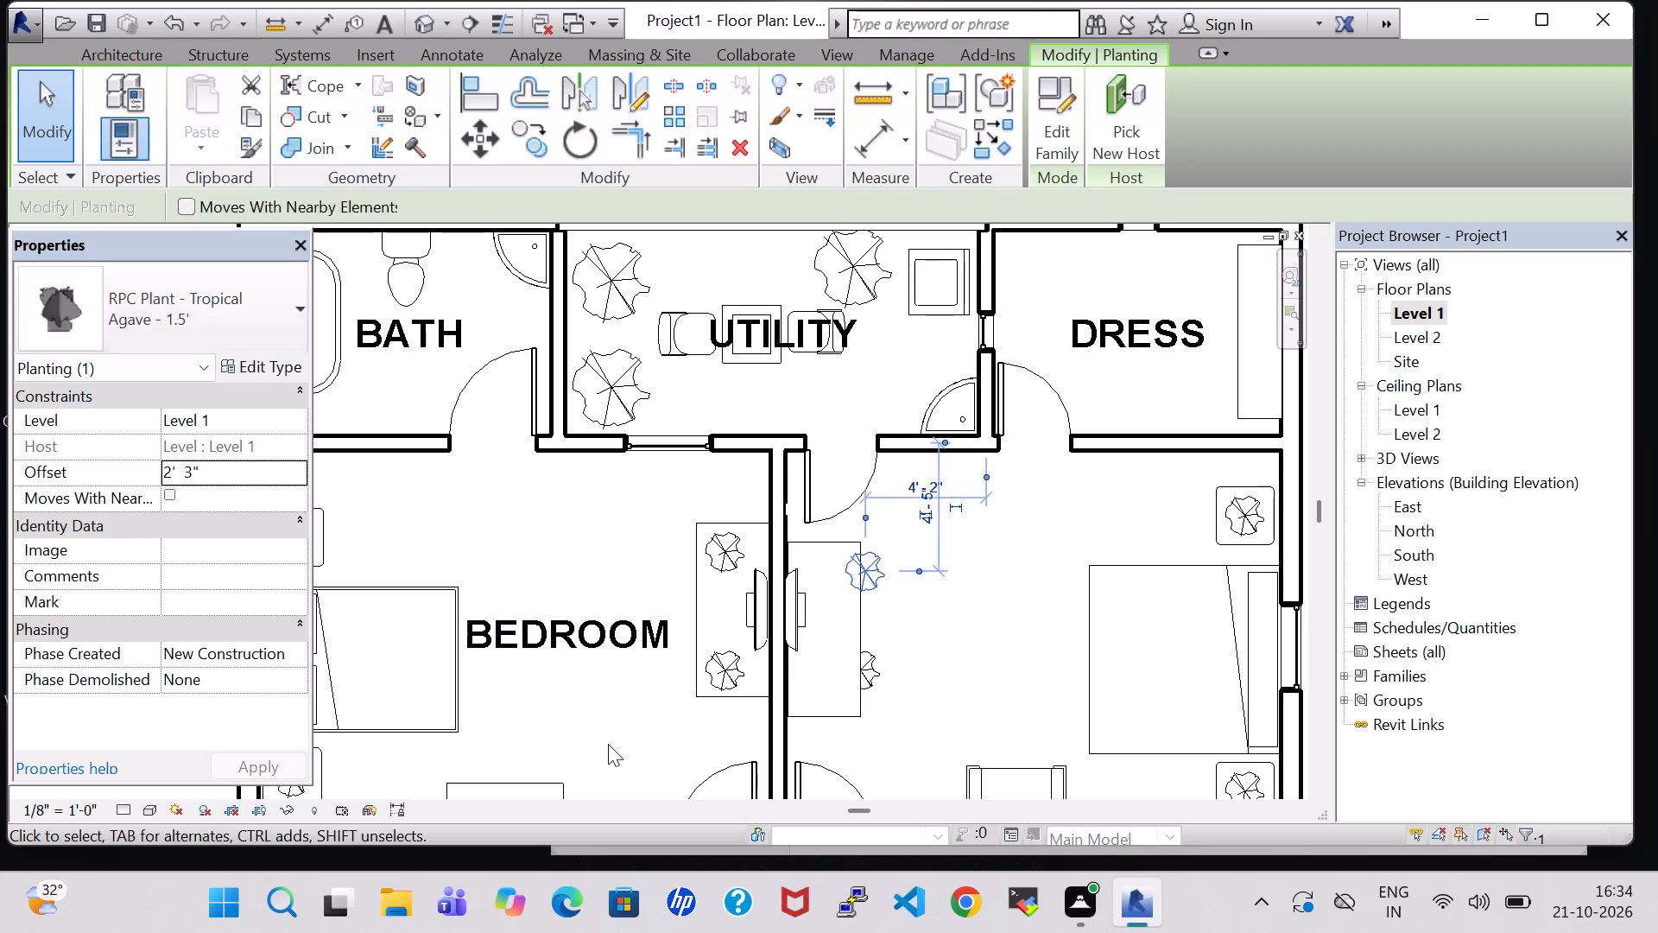
{"action": "key", "text": "Left"}
{"action": "key", "text": "Left"}
{"action": "key", "text": "Left"}
{"action": "key", "text": "Left"}
{"action": "key", "text": "Left"}
{"action": "key", "text": "Left"}
{"action": "key", "text": "Up"}
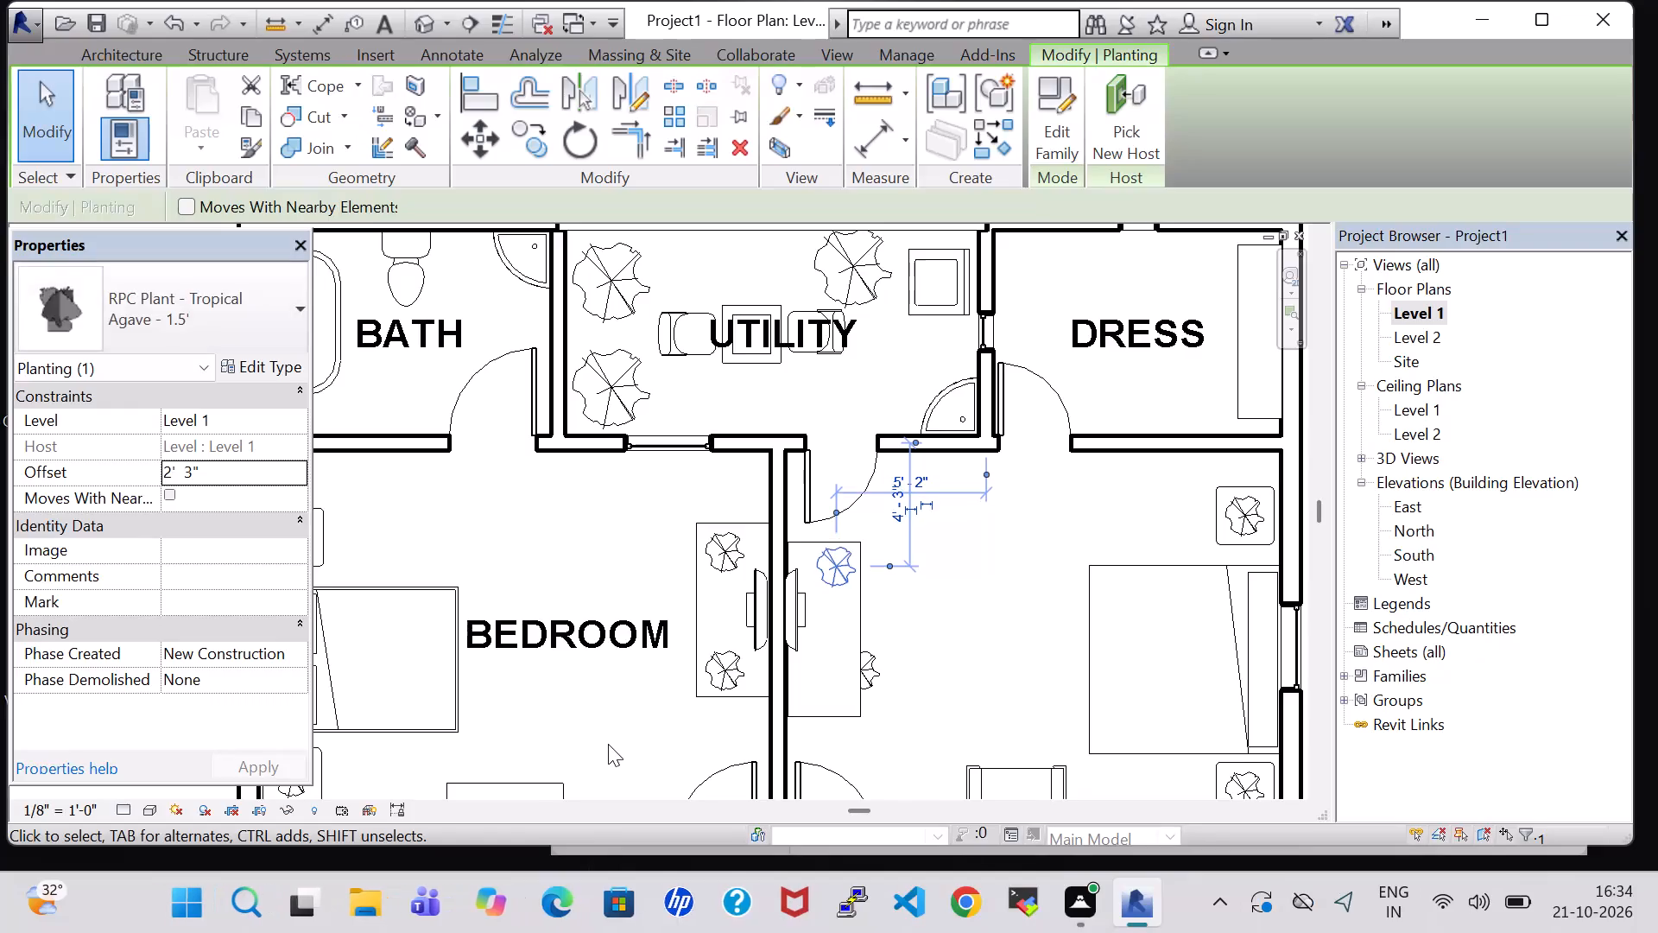
{"action": "key", "text": "Up"}
{"action": "key", "text": "Left"}
{"action": "left_click", "coordinate": [932, 691]}
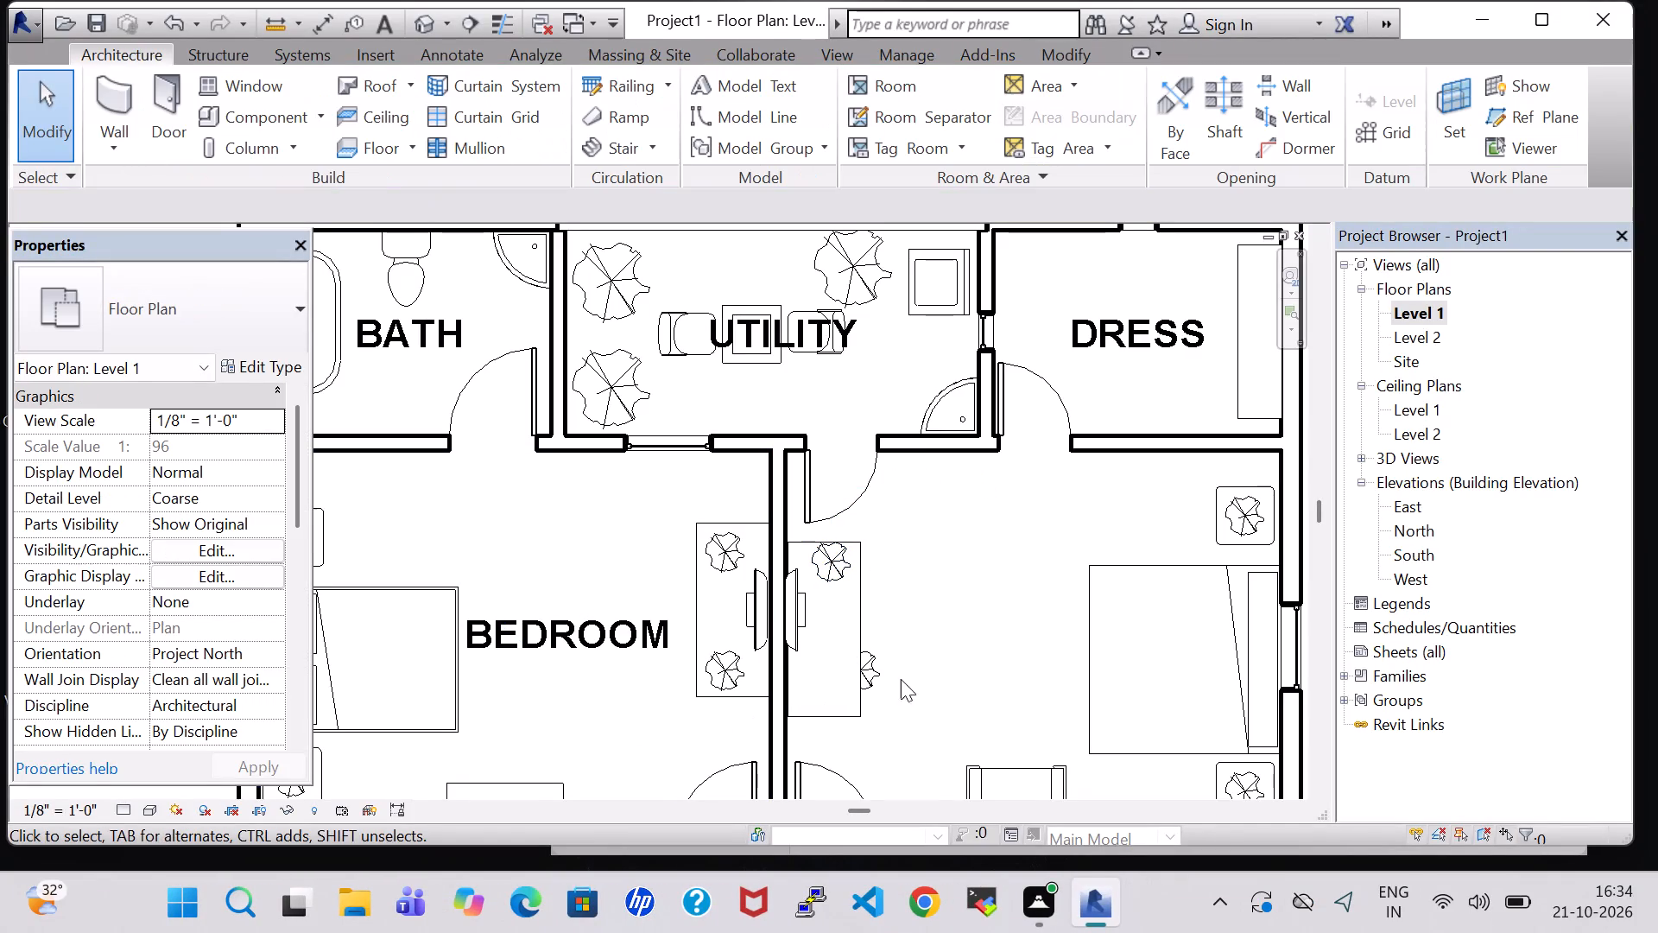
Set the offset of the southern Agave plant beside the new table to 2' 3".
{"action": "left_click", "coordinate": [879, 676]}
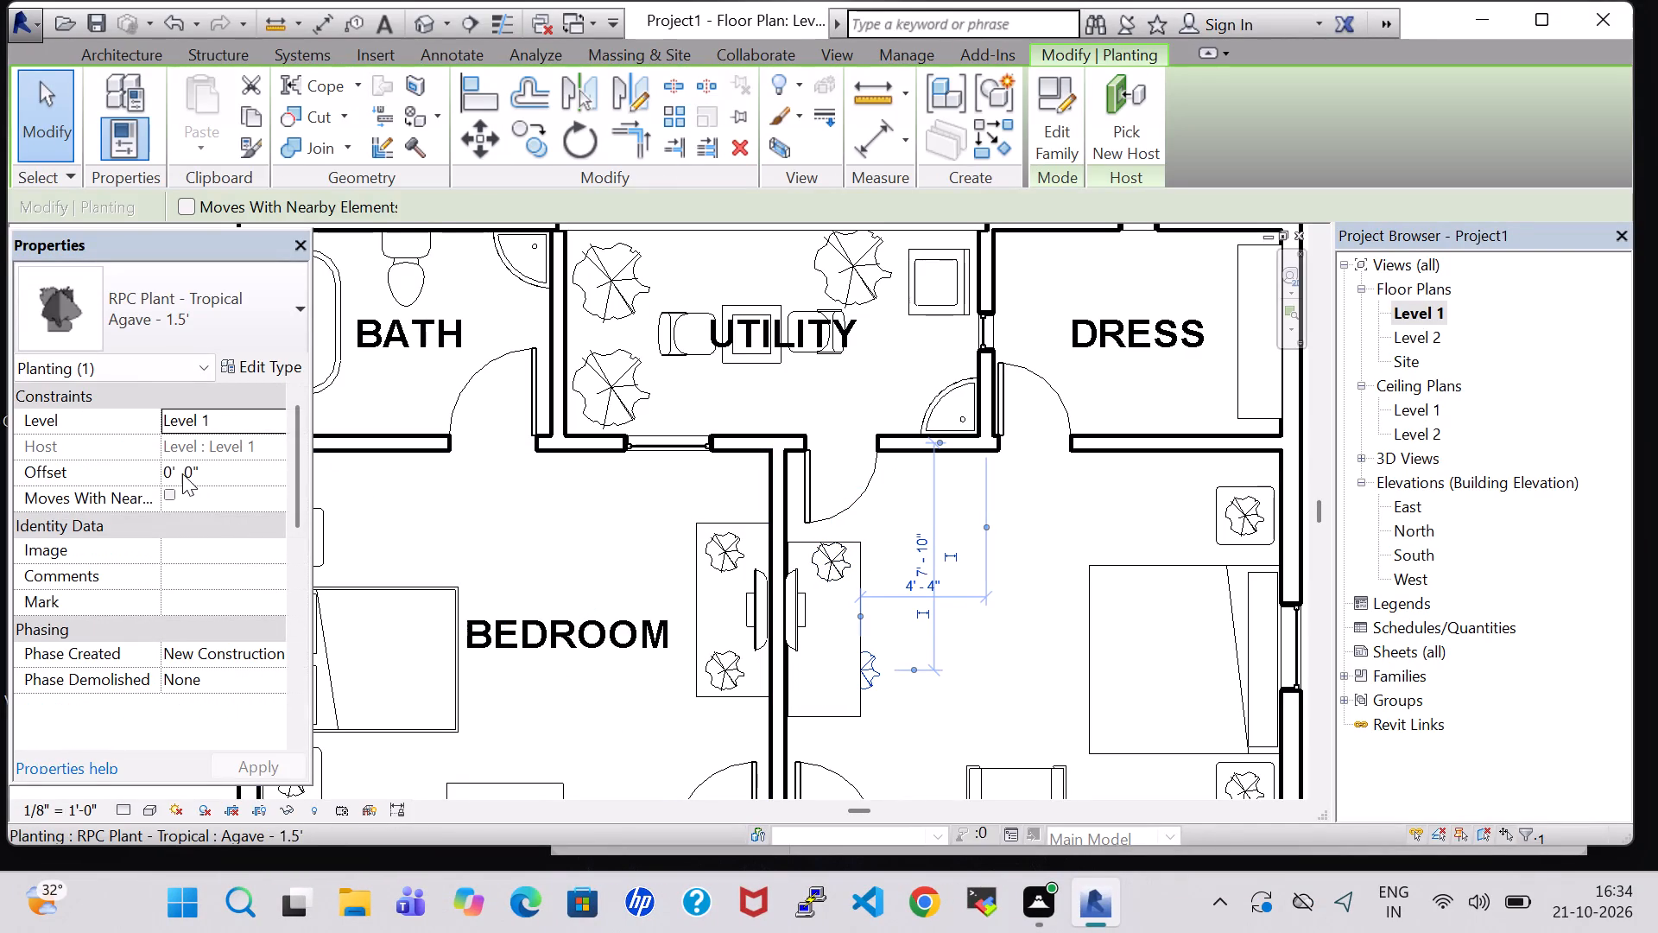
{"action": "left_click", "coordinate": [175, 473]}
{"action": "key", "text": "Left"}
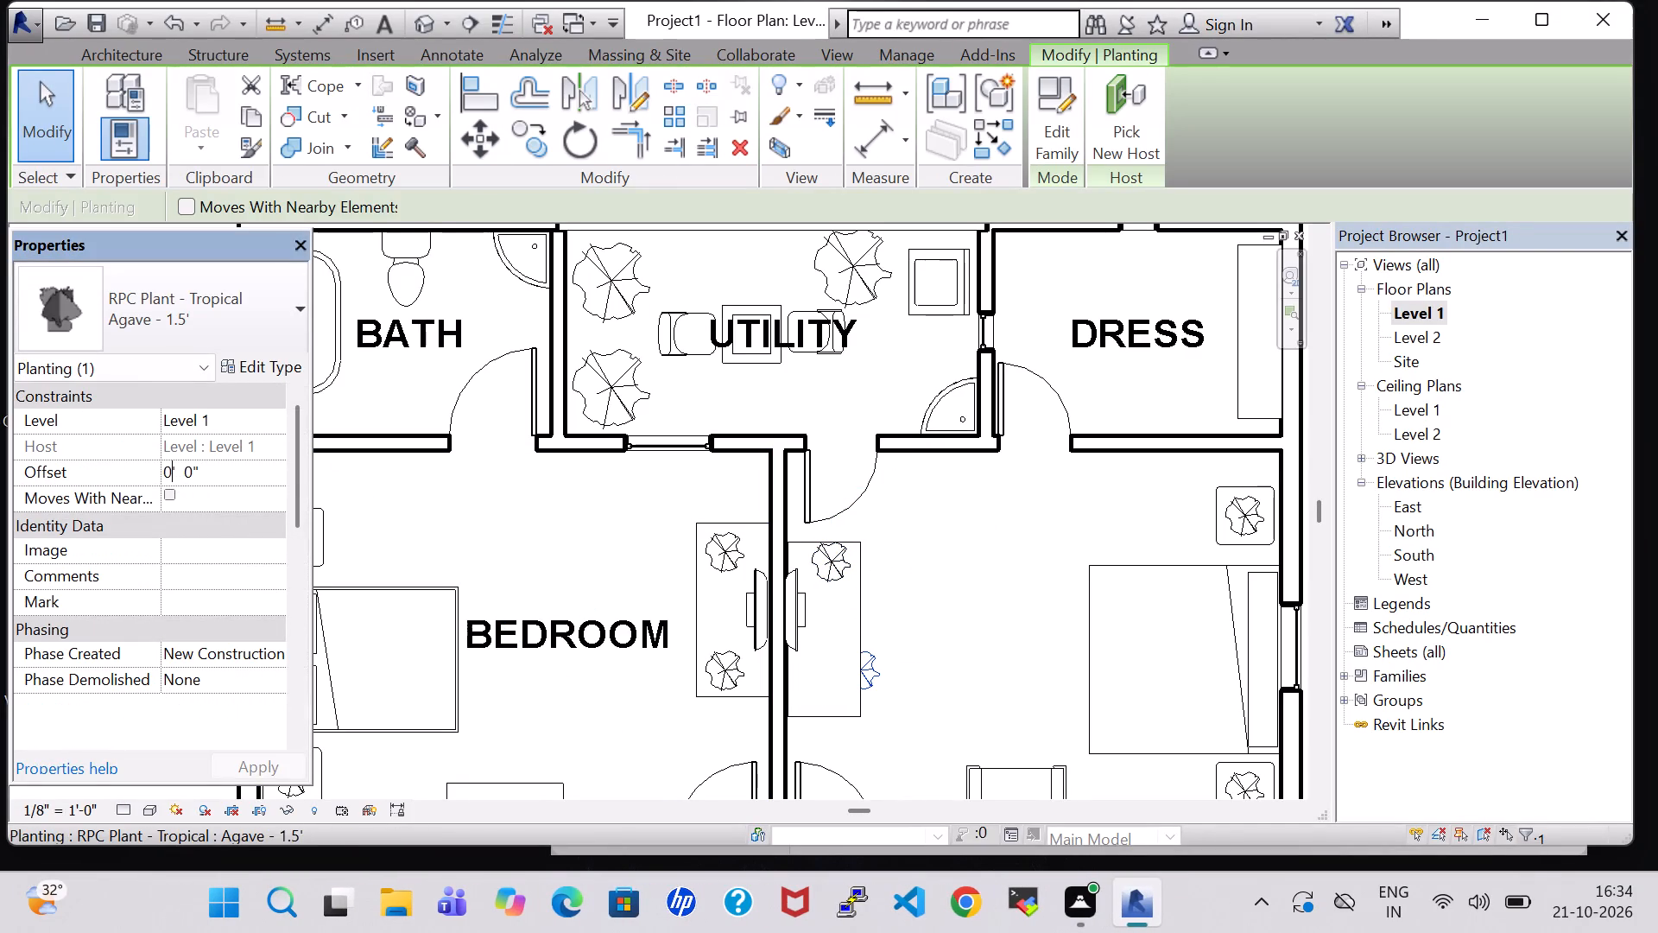
{"action": "key", "text": "BackSpace"}
{"action": "key", "text": "2"}
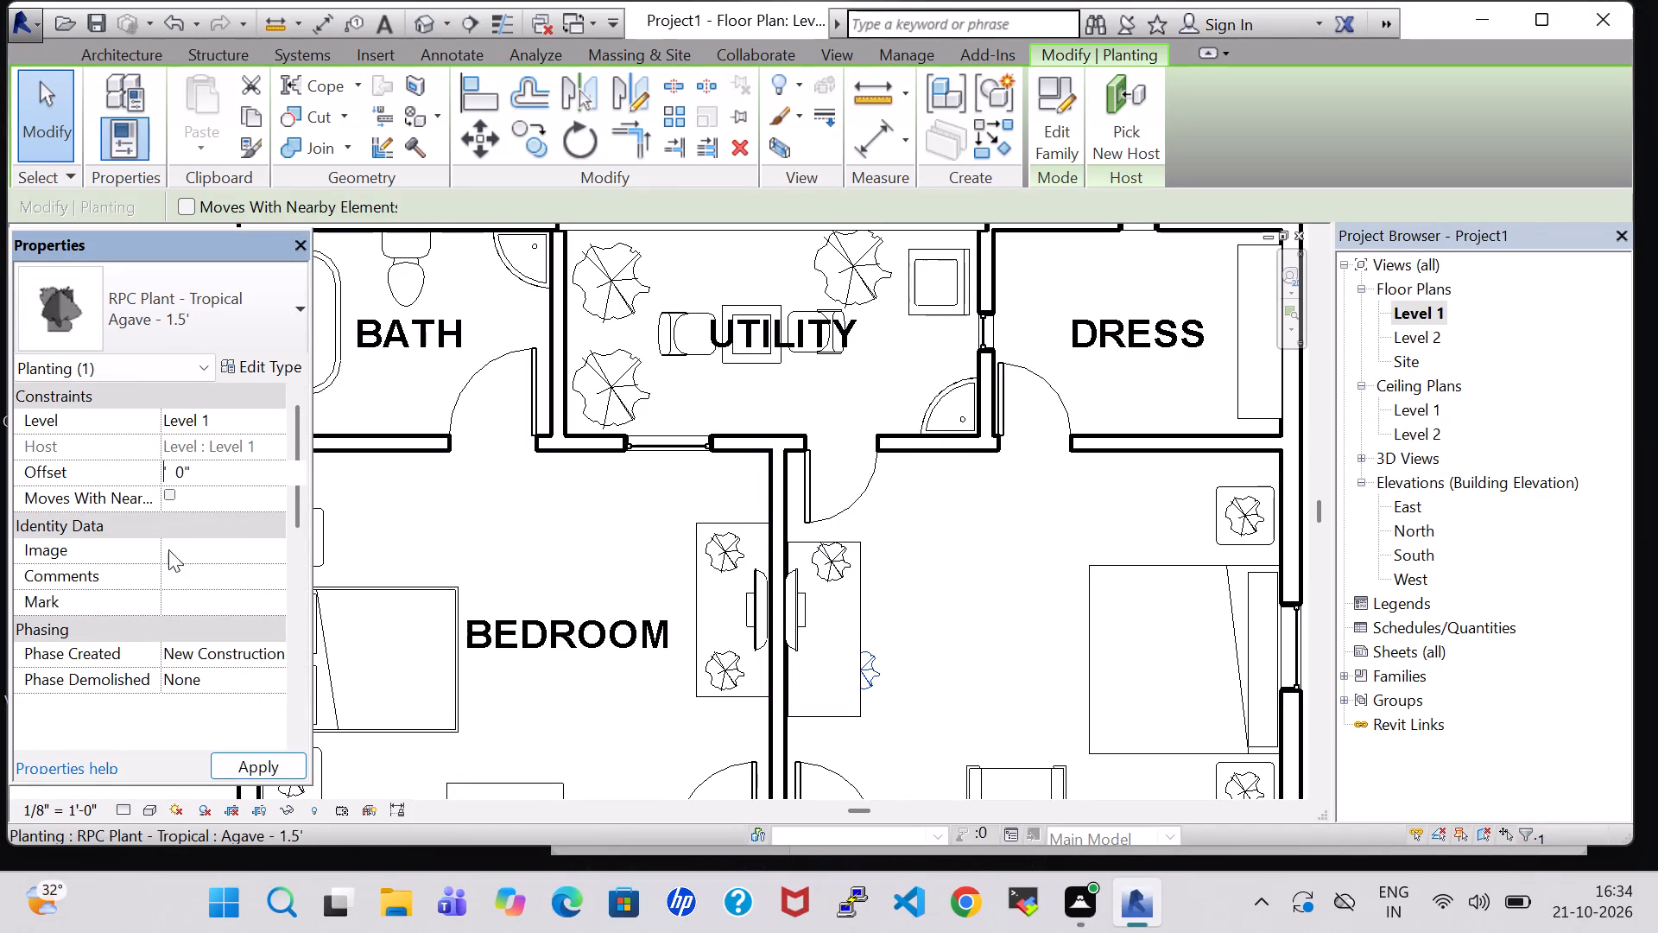
{"action": "left_click", "coordinate": [189, 476]}
{"action": "key", "text": "BackSpace"}
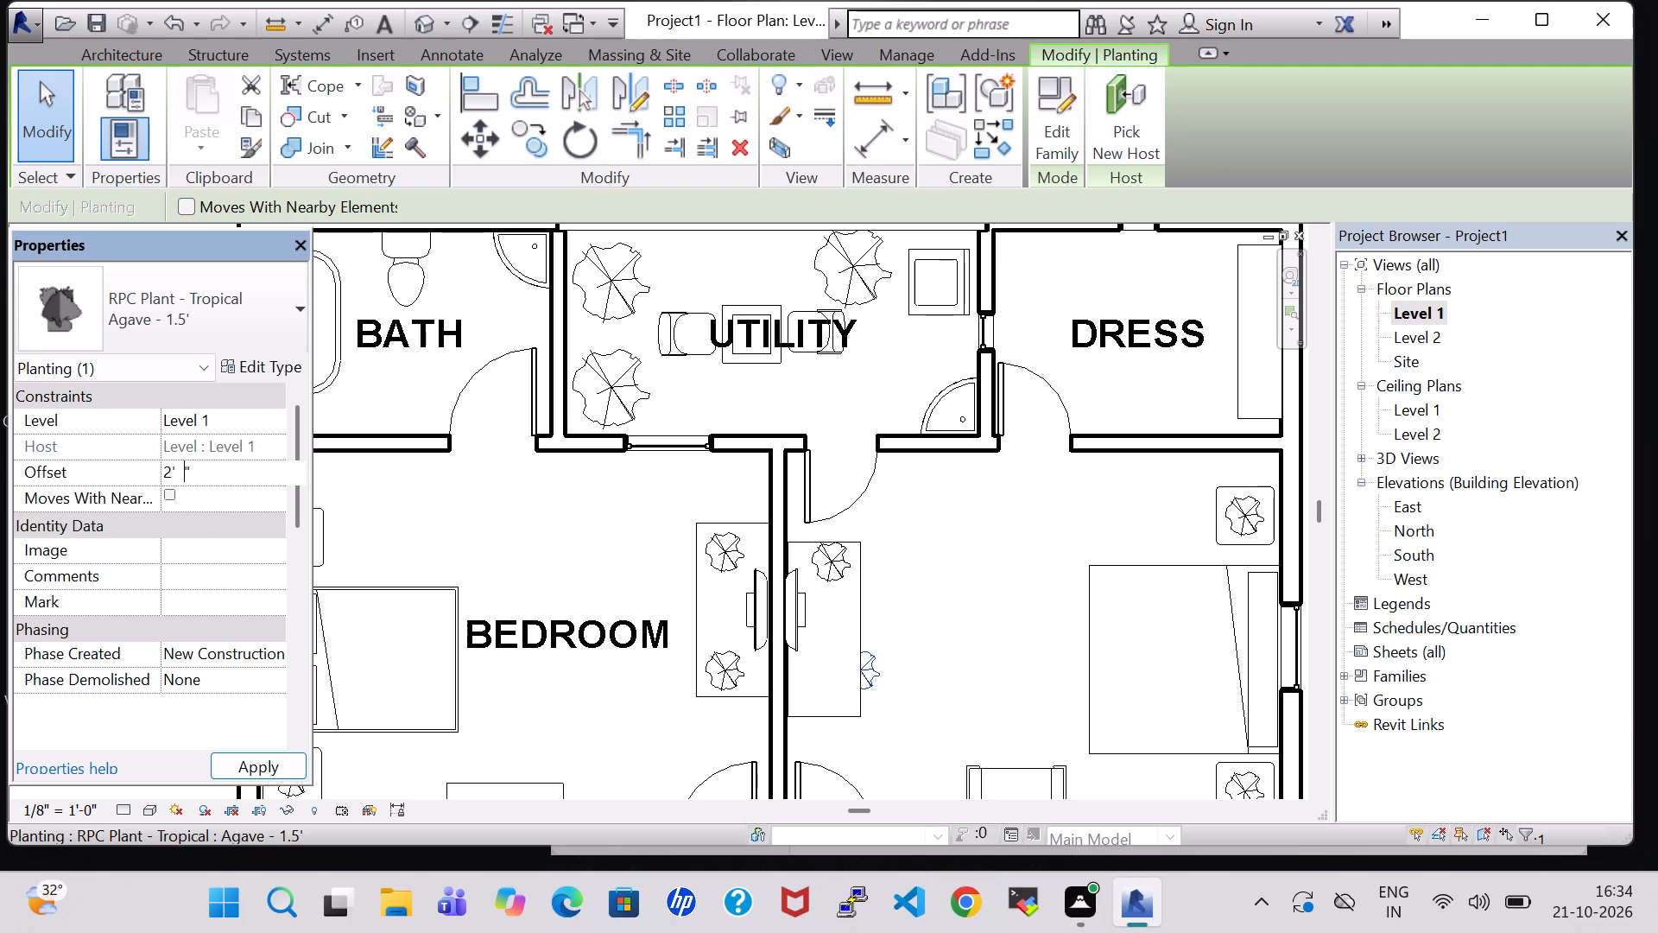
{"action": "key", "text": "4"}
{"action": "key", "text": "BackSpace"}
{"action": "key", "text": "3"}
{"action": "left_click", "coordinate": [257, 771]}
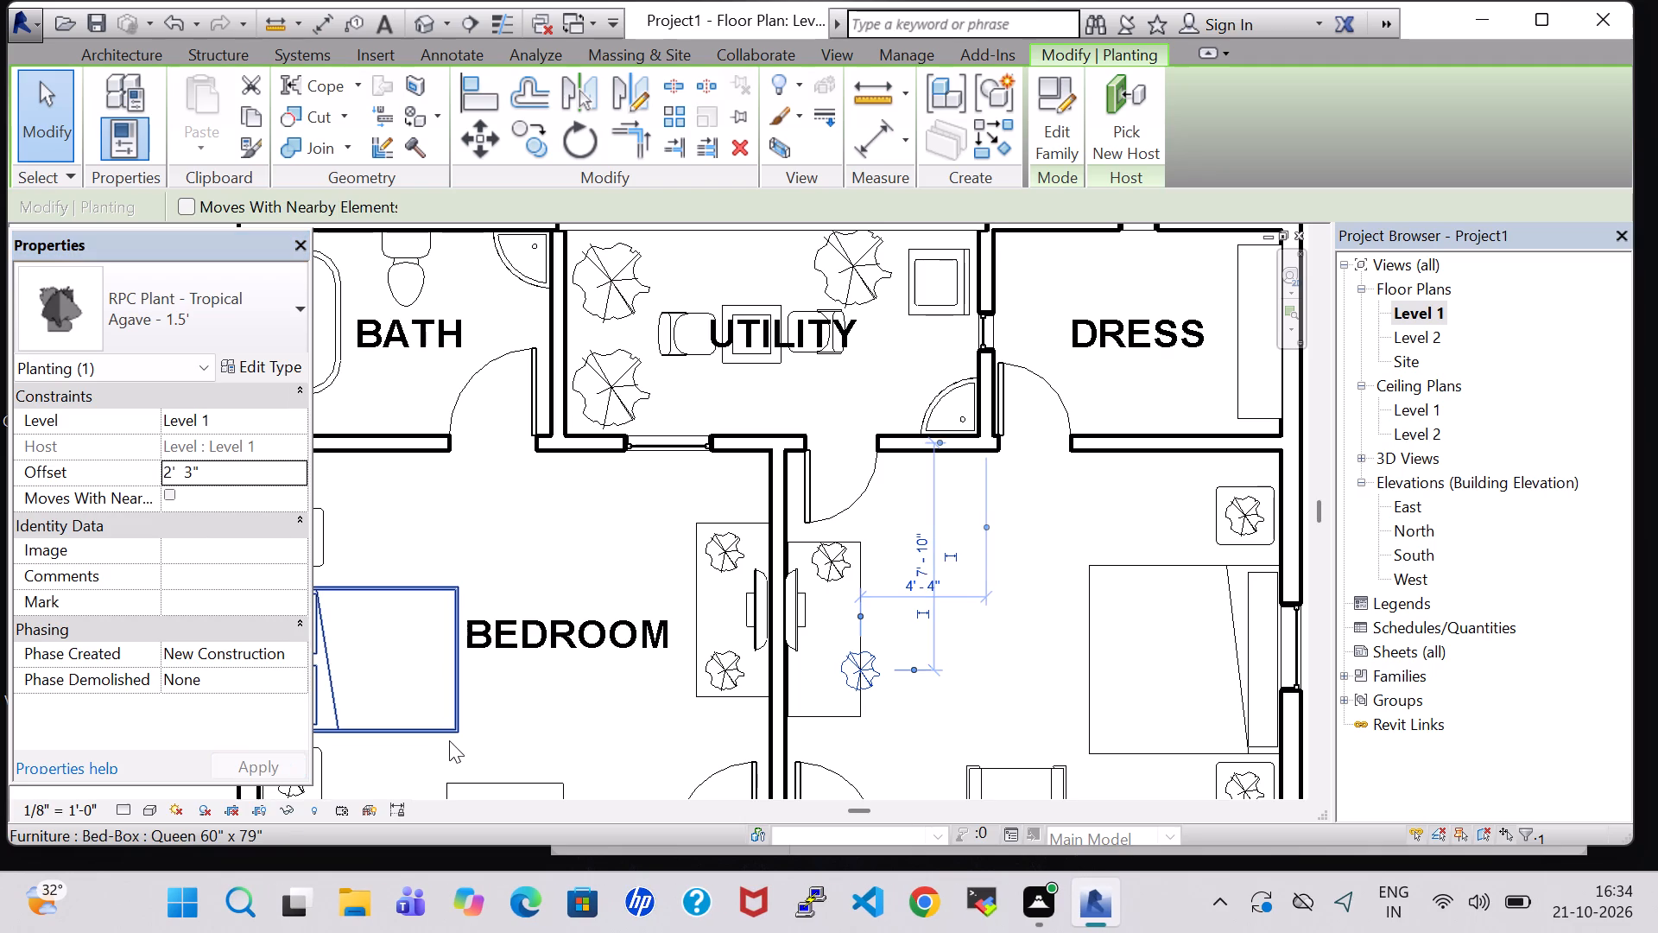
Nudge the southern Agave plant west and slightly south onto the south end of the new table.
{"action": "key", "text": "Left"}
{"action": "key", "text": "Left"}
{"action": "key", "text": "Left"}
{"action": "key", "text": "Left"}
{"action": "key", "text": "Left"}
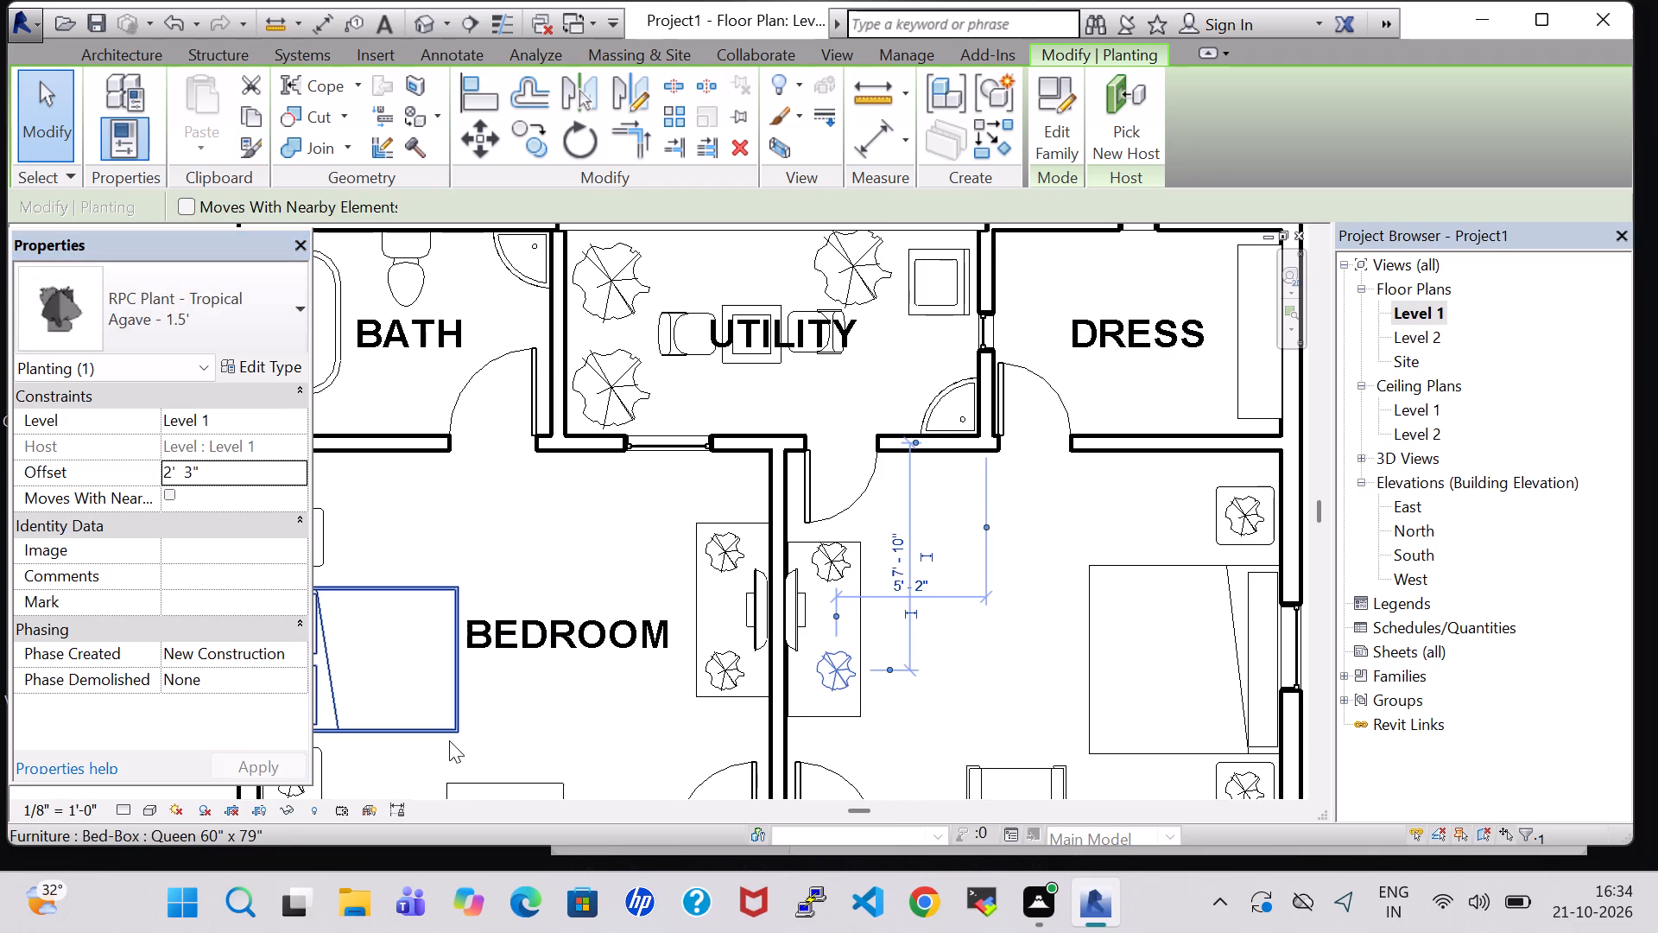
{"action": "key", "text": "Down"}
{"action": "key", "text": "Down"}
{"action": "key", "text": "Down"}
{"action": "key", "text": "Down"}
{"action": "key", "text": "Left"}
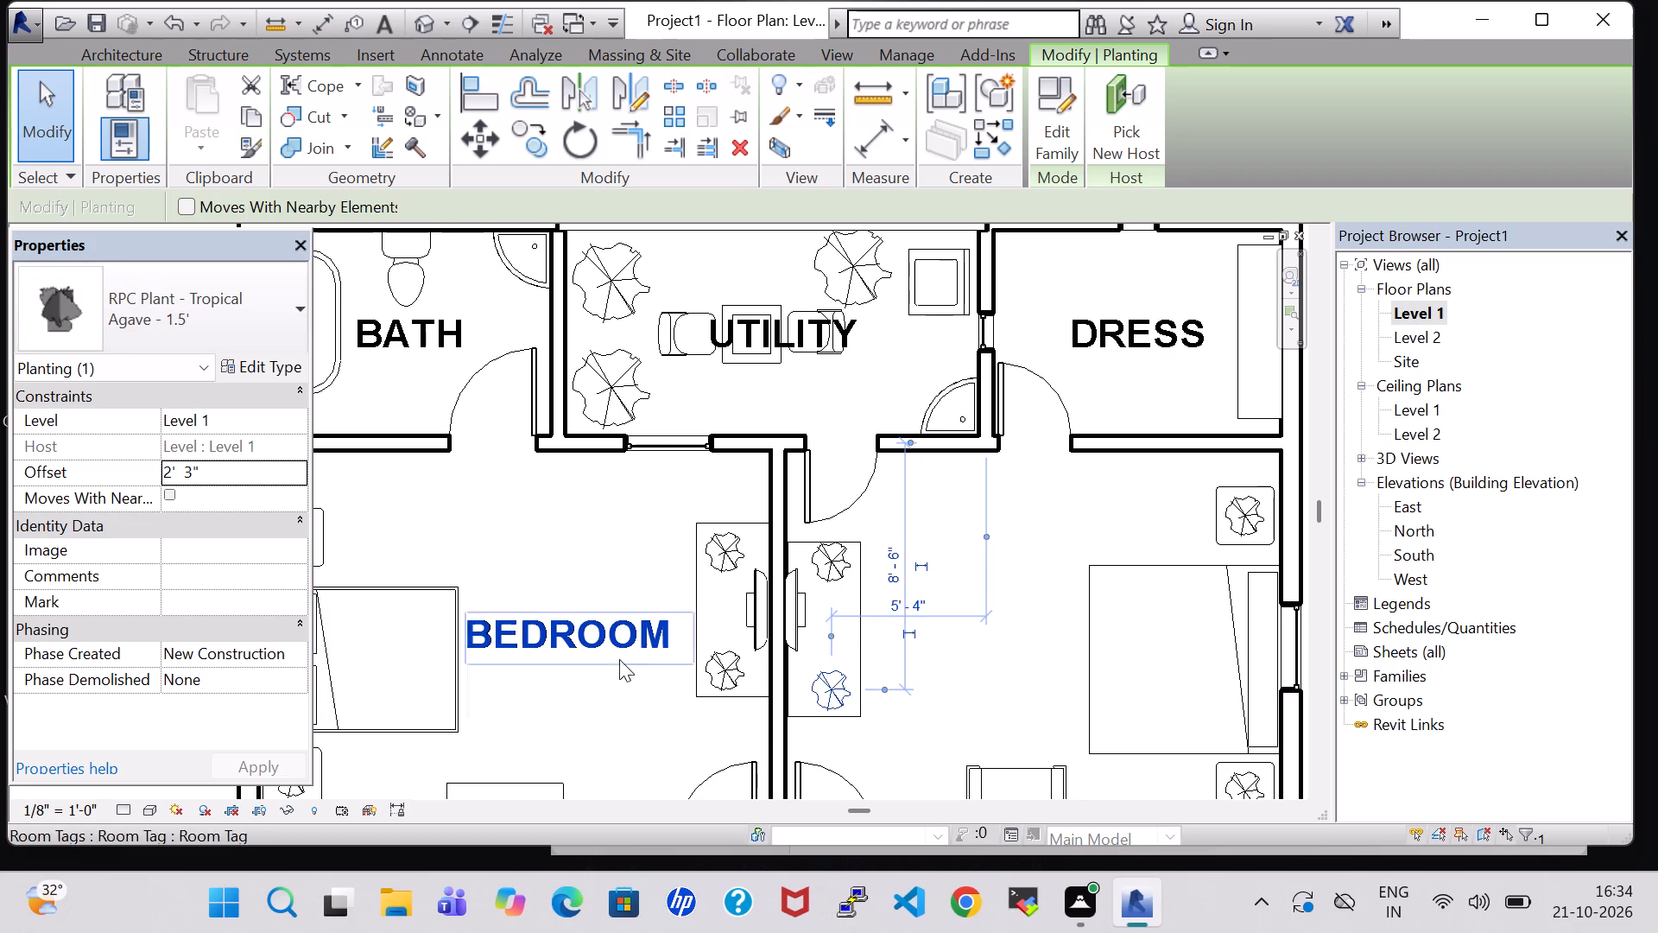
{"action": "left_click", "coordinate": [1035, 672]}
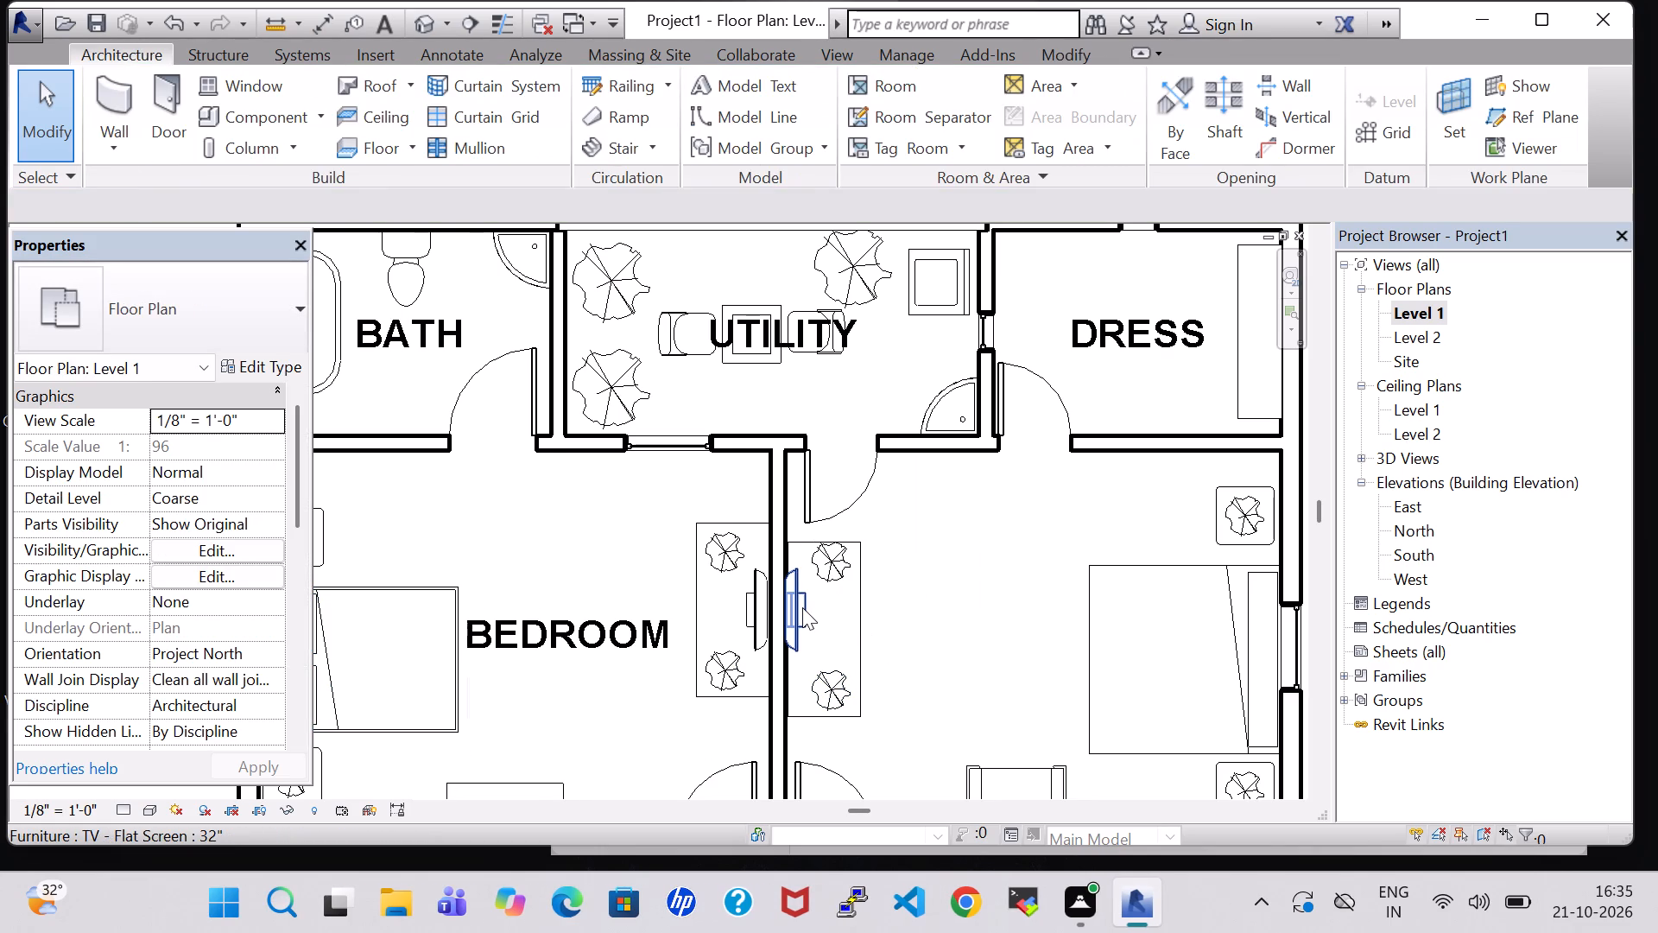
Nudge the flat-screen TV on the new table slightly south.
{"action": "left_click", "coordinate": [802, 607]}
{"action": "key", "text": "Down"}
{"action": "left_click", "coordinate": [907, 590]}
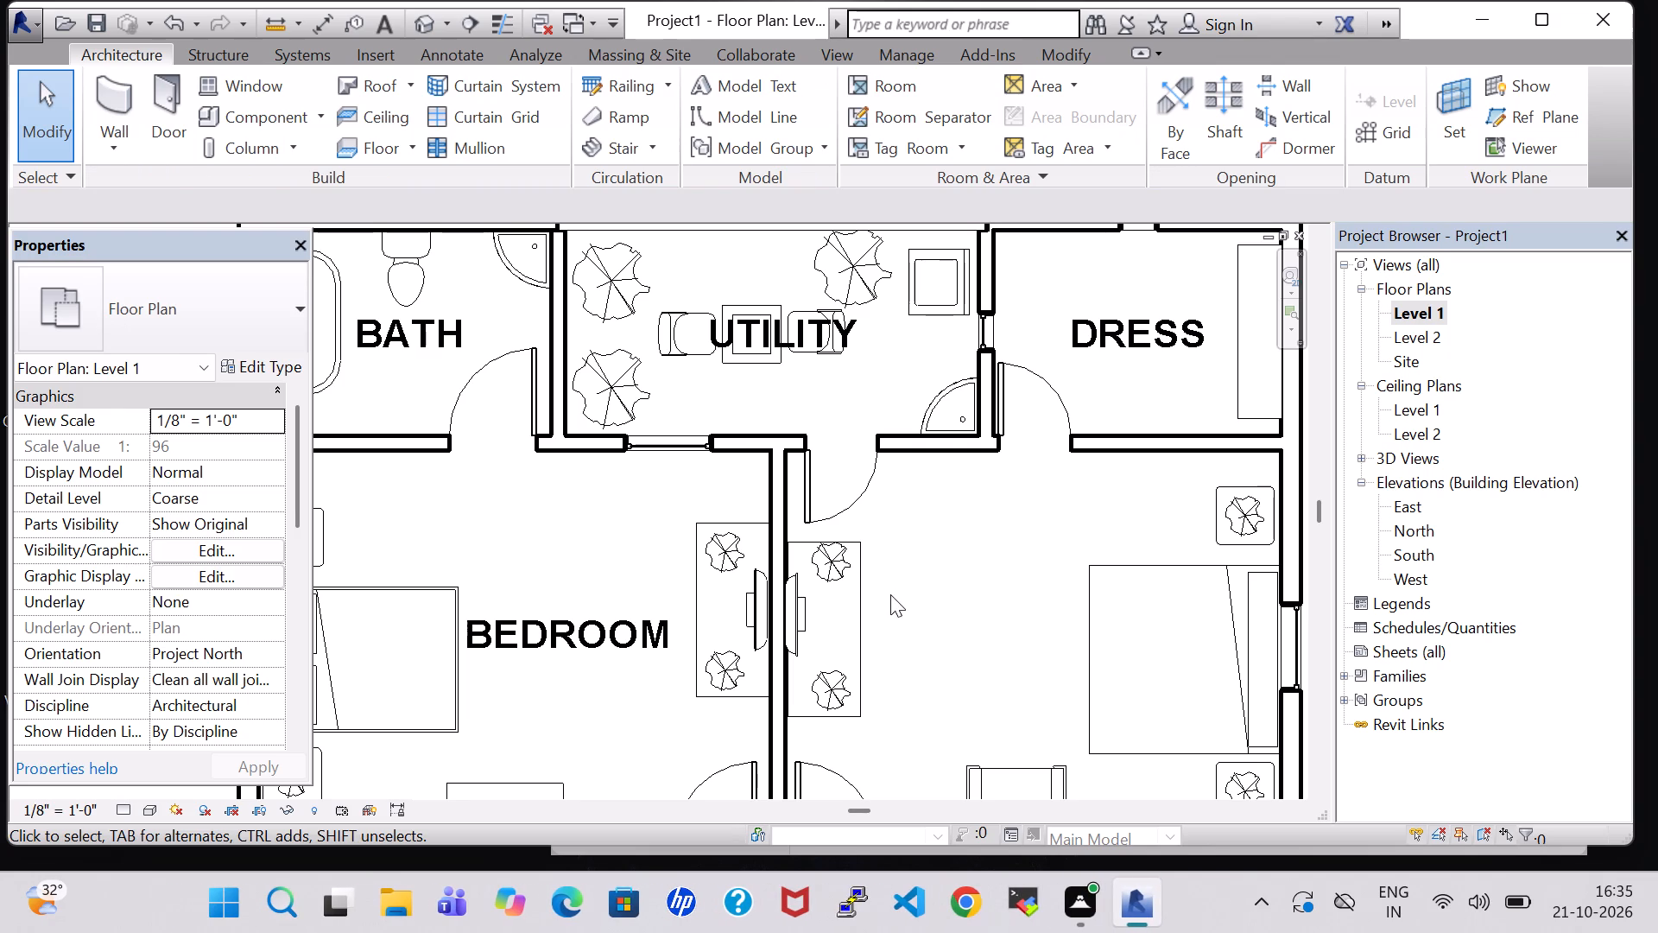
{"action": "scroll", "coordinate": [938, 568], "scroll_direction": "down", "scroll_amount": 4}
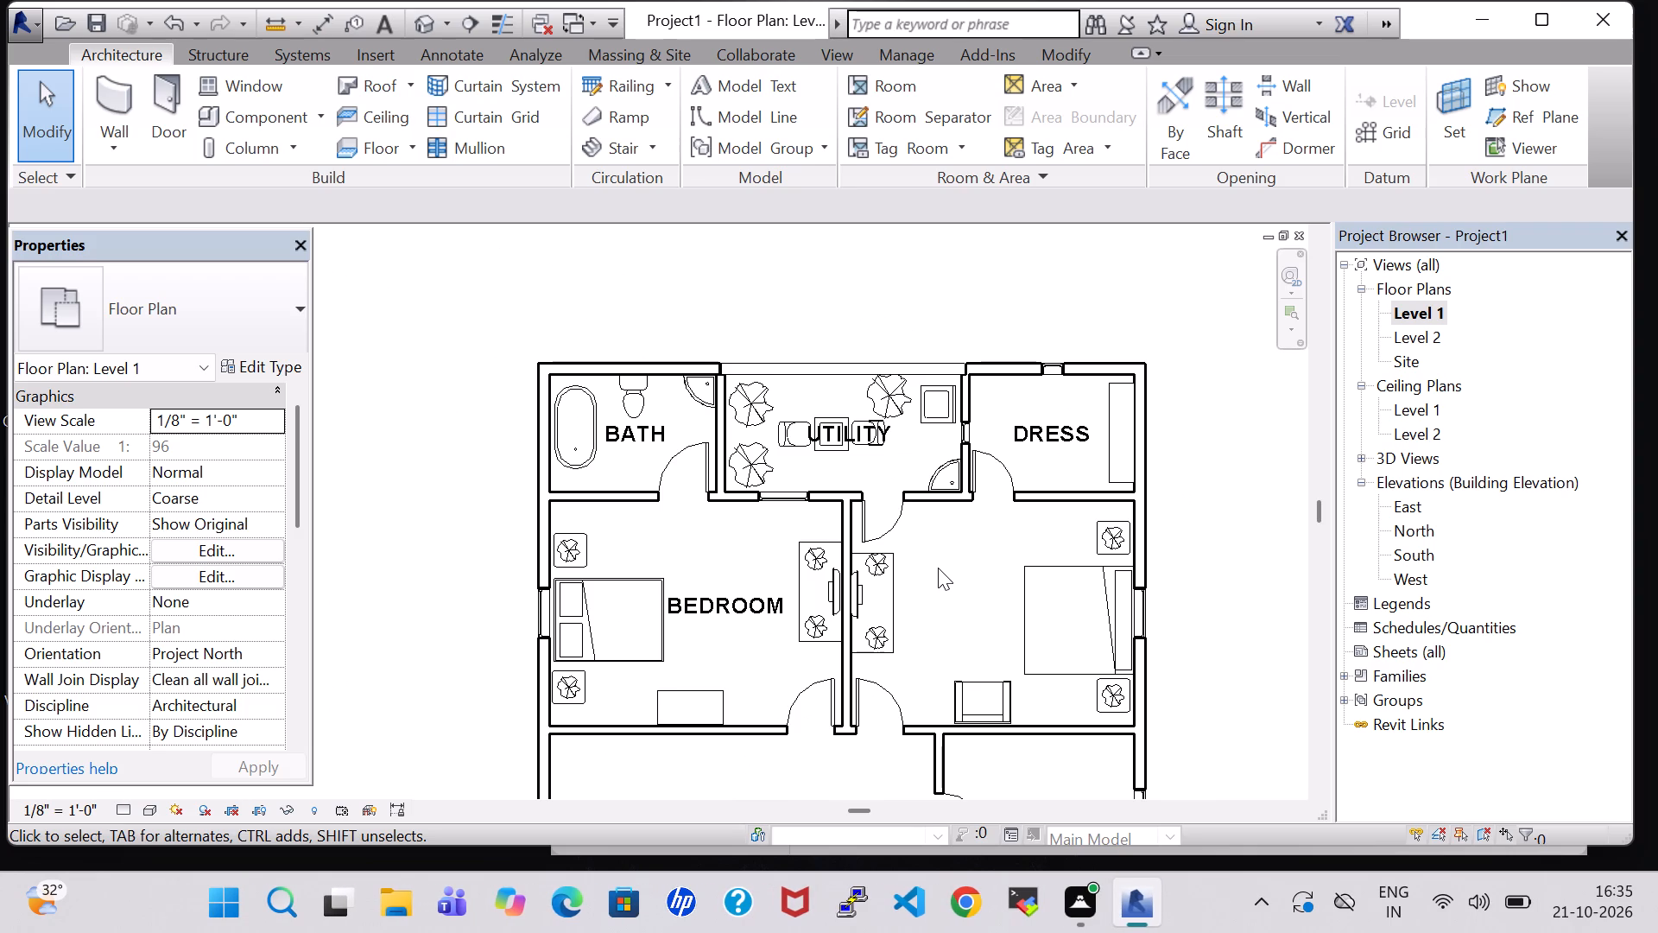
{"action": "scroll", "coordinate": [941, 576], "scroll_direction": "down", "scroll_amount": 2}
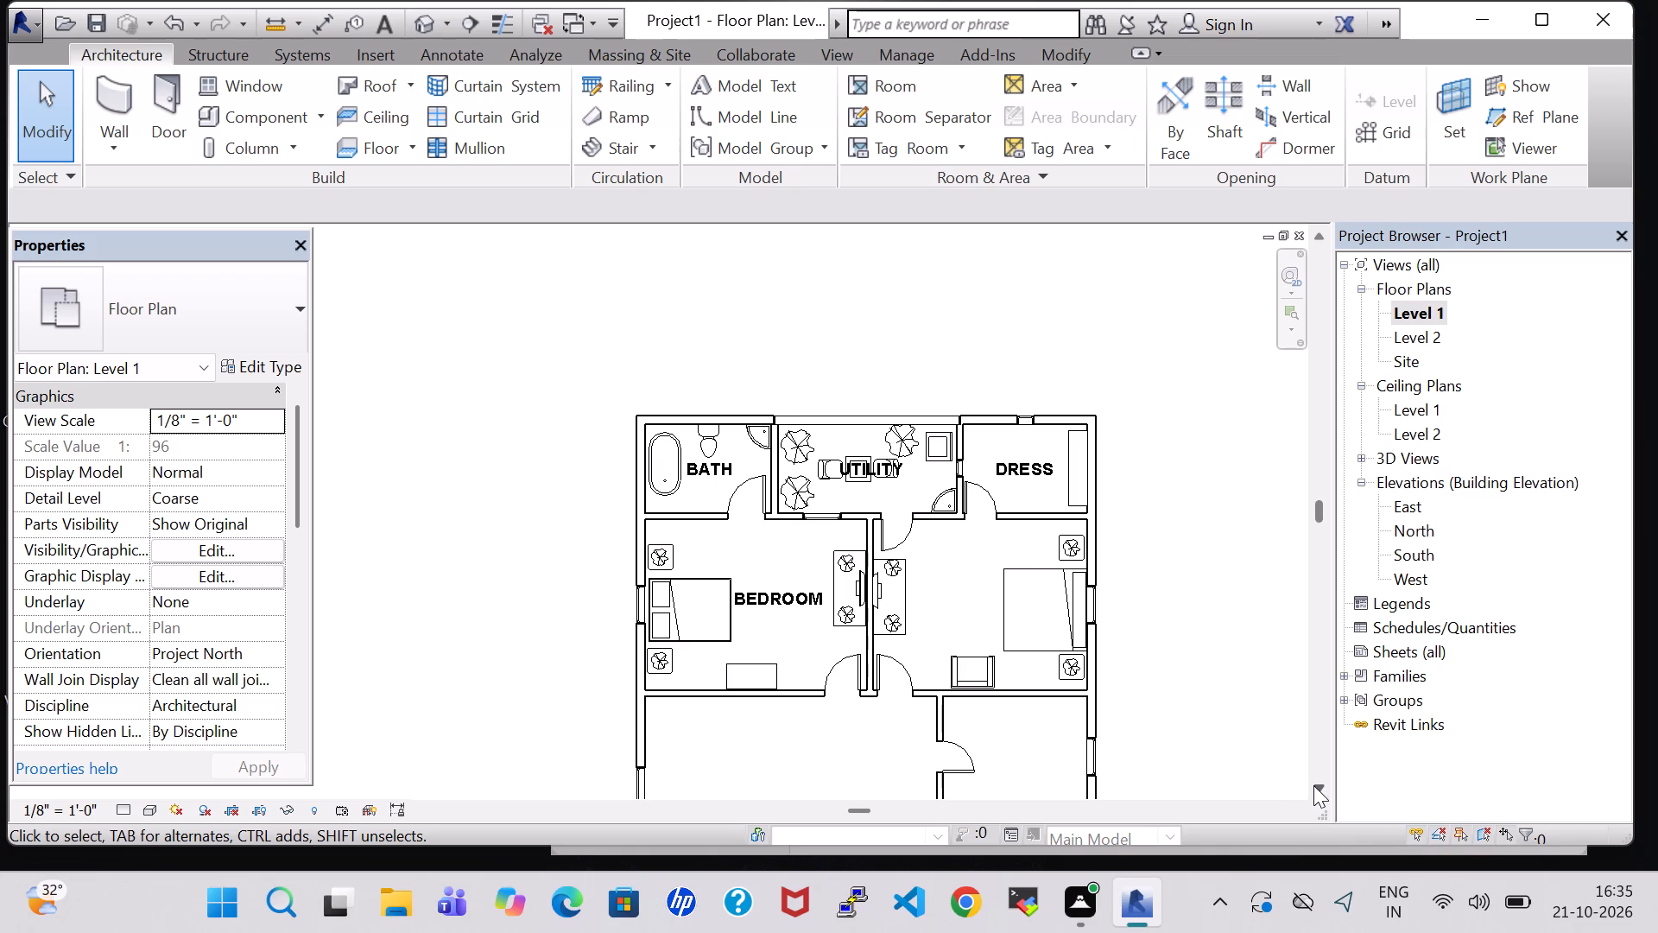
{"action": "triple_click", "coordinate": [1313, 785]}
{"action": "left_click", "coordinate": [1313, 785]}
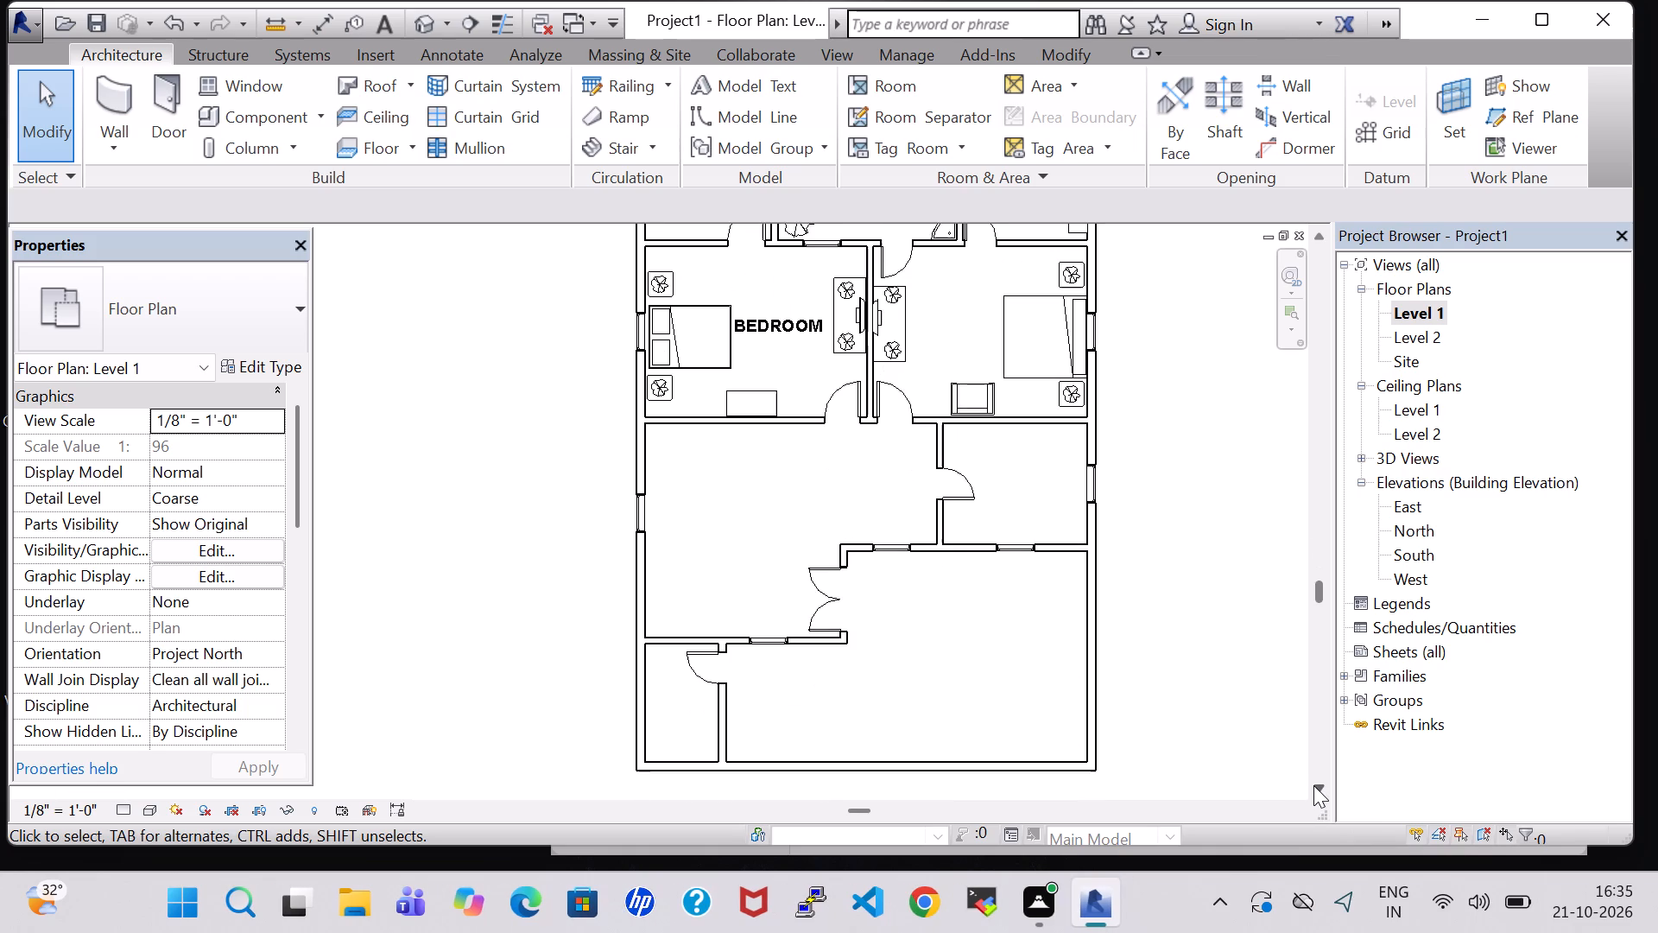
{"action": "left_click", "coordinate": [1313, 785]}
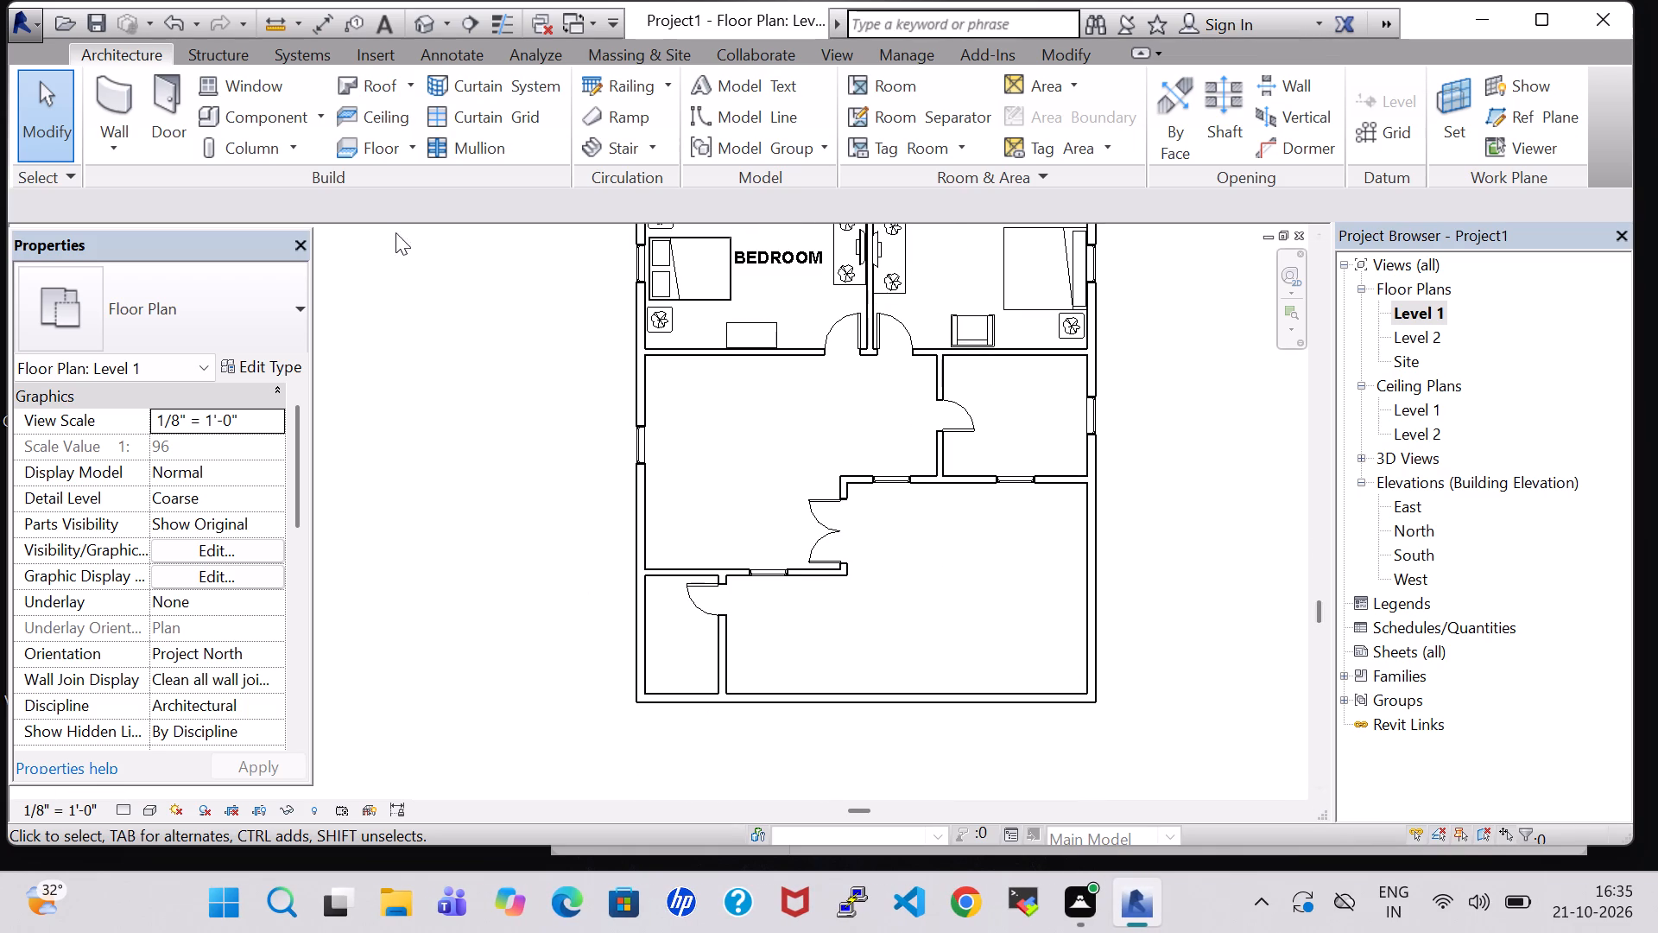
Save the project as Project70 in the work folder on the Desktop.
{"action": "left_click", "coordinate": [224, 120]}
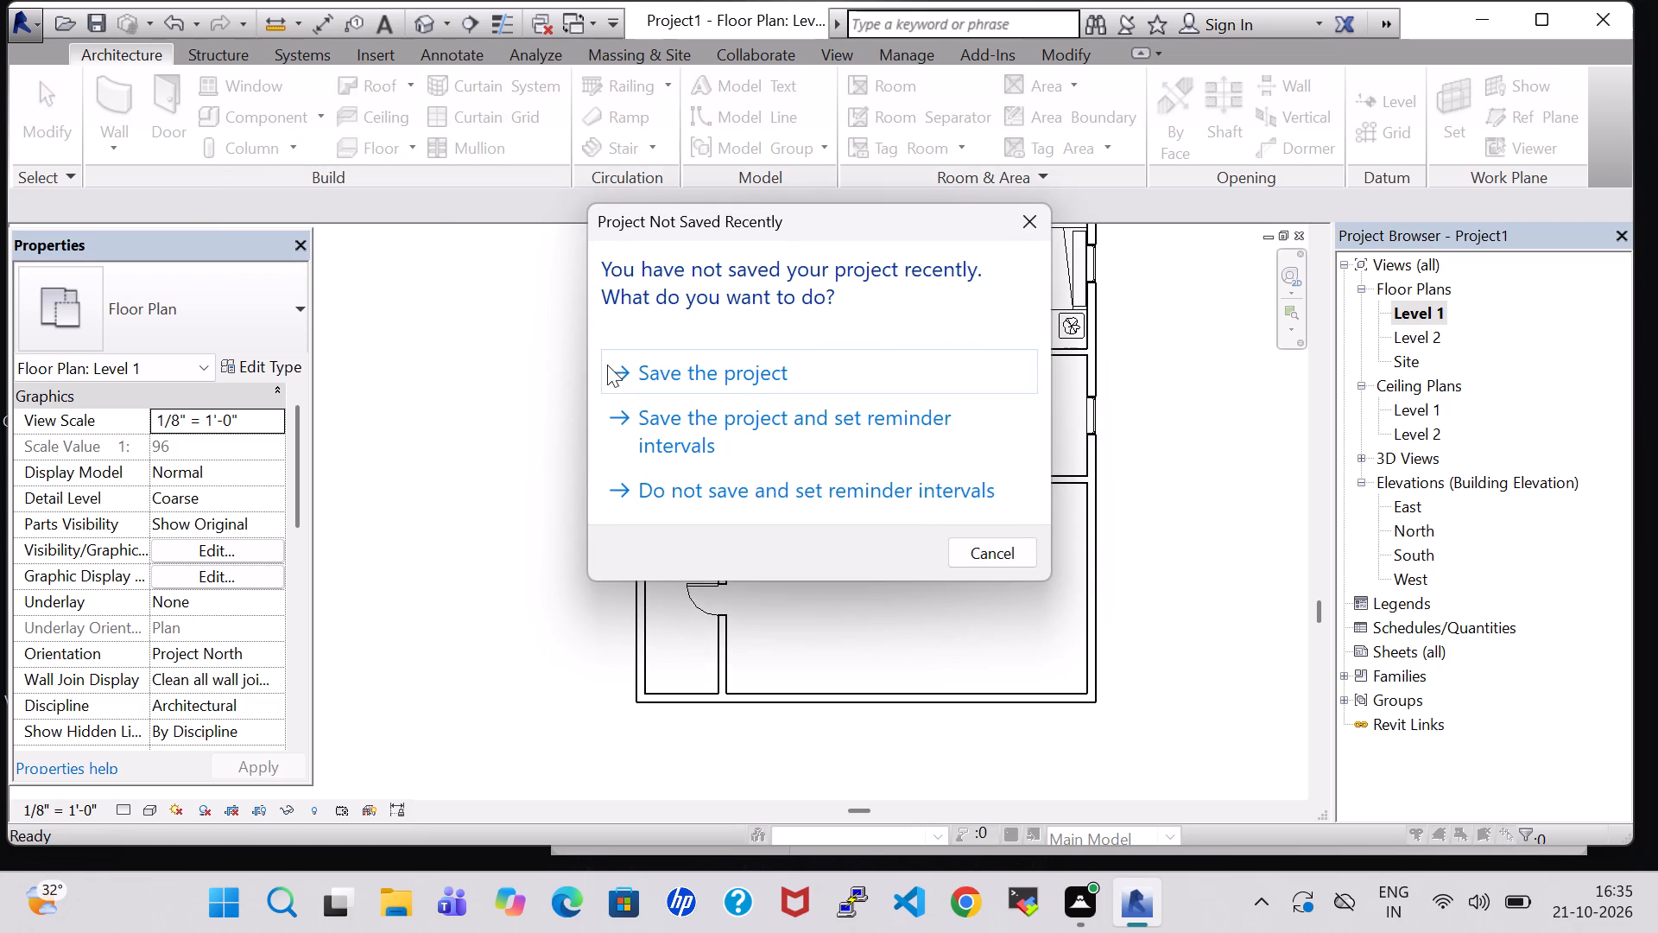
{"action": "left_click", "coordinate": [717, 374]}
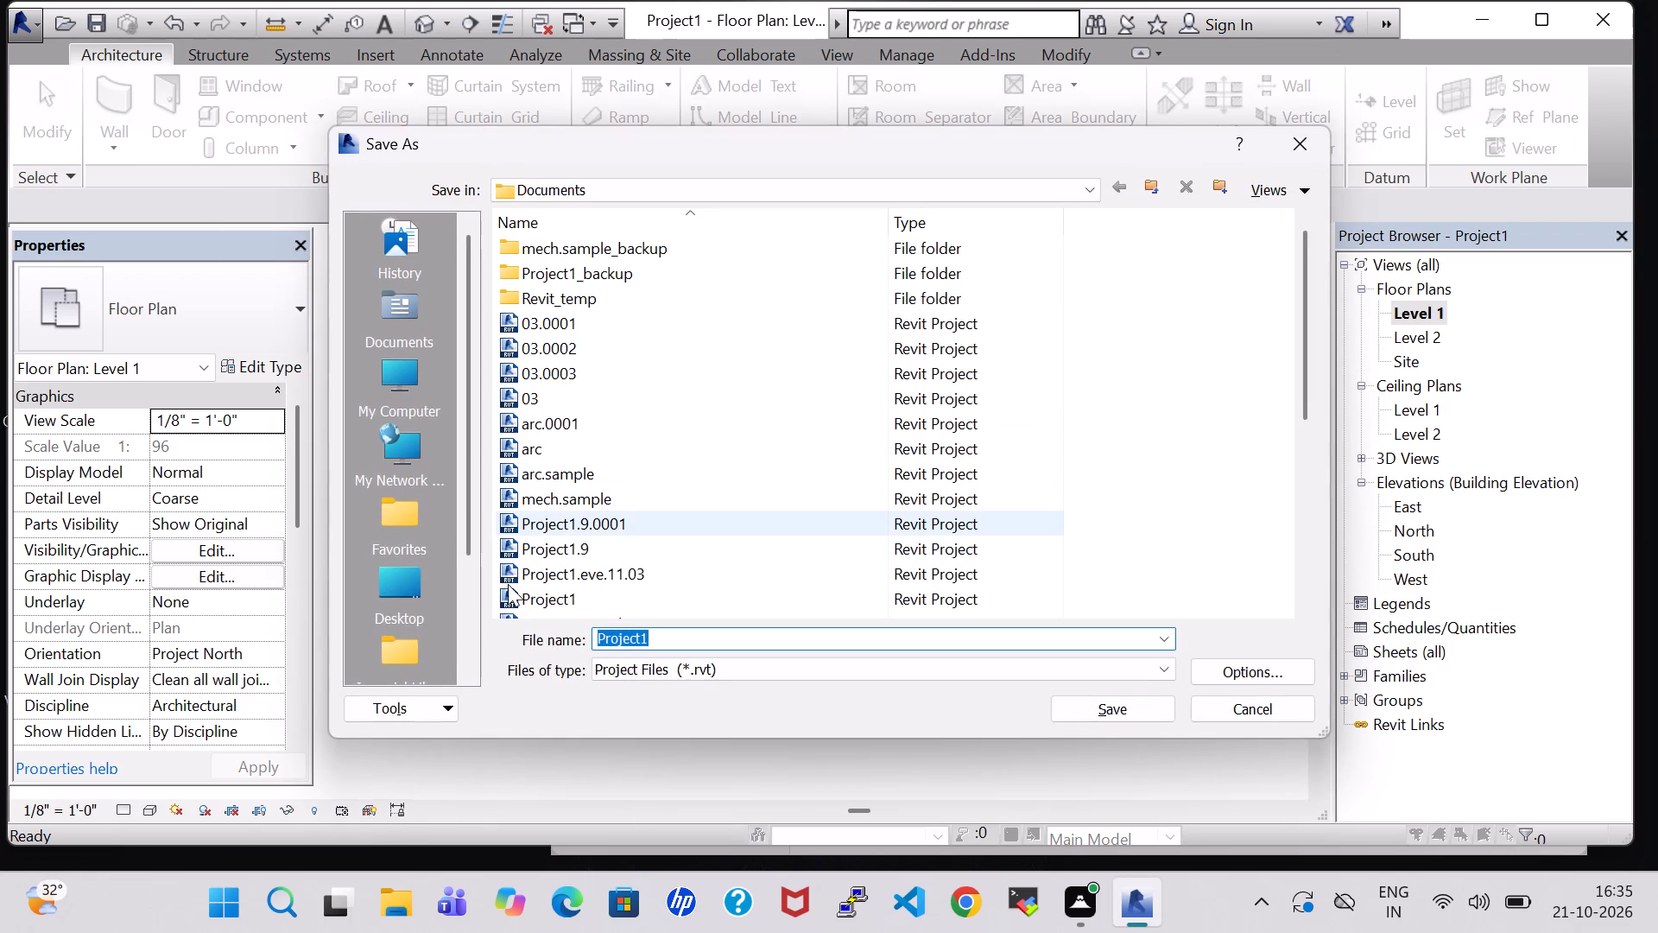
{"action": "left_click", "coordinate": [420, 573]}
{"action": "scroll", "coordinate": [574, 562], "scroll_direction": "down", "scroll_amount": 1}
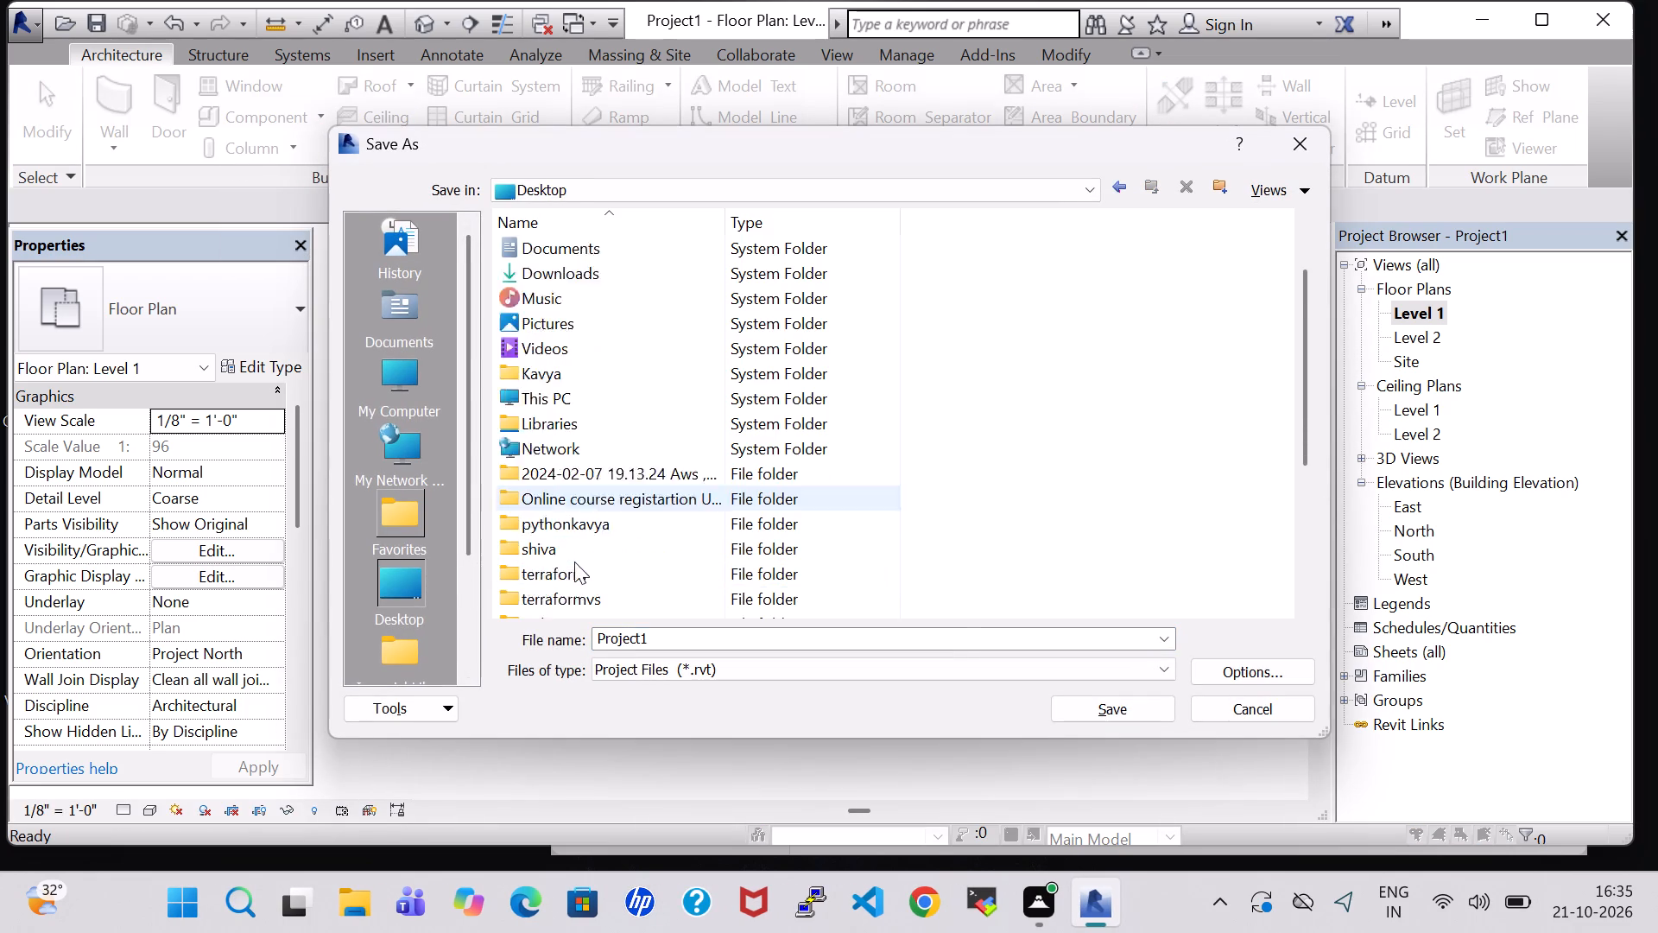
{"action": "scroll", "coordinate": [574, 562], "scroll_direction": "down", "scroll_amount": 1}
{"action": "double_click", "coordinate": [566, 568]}
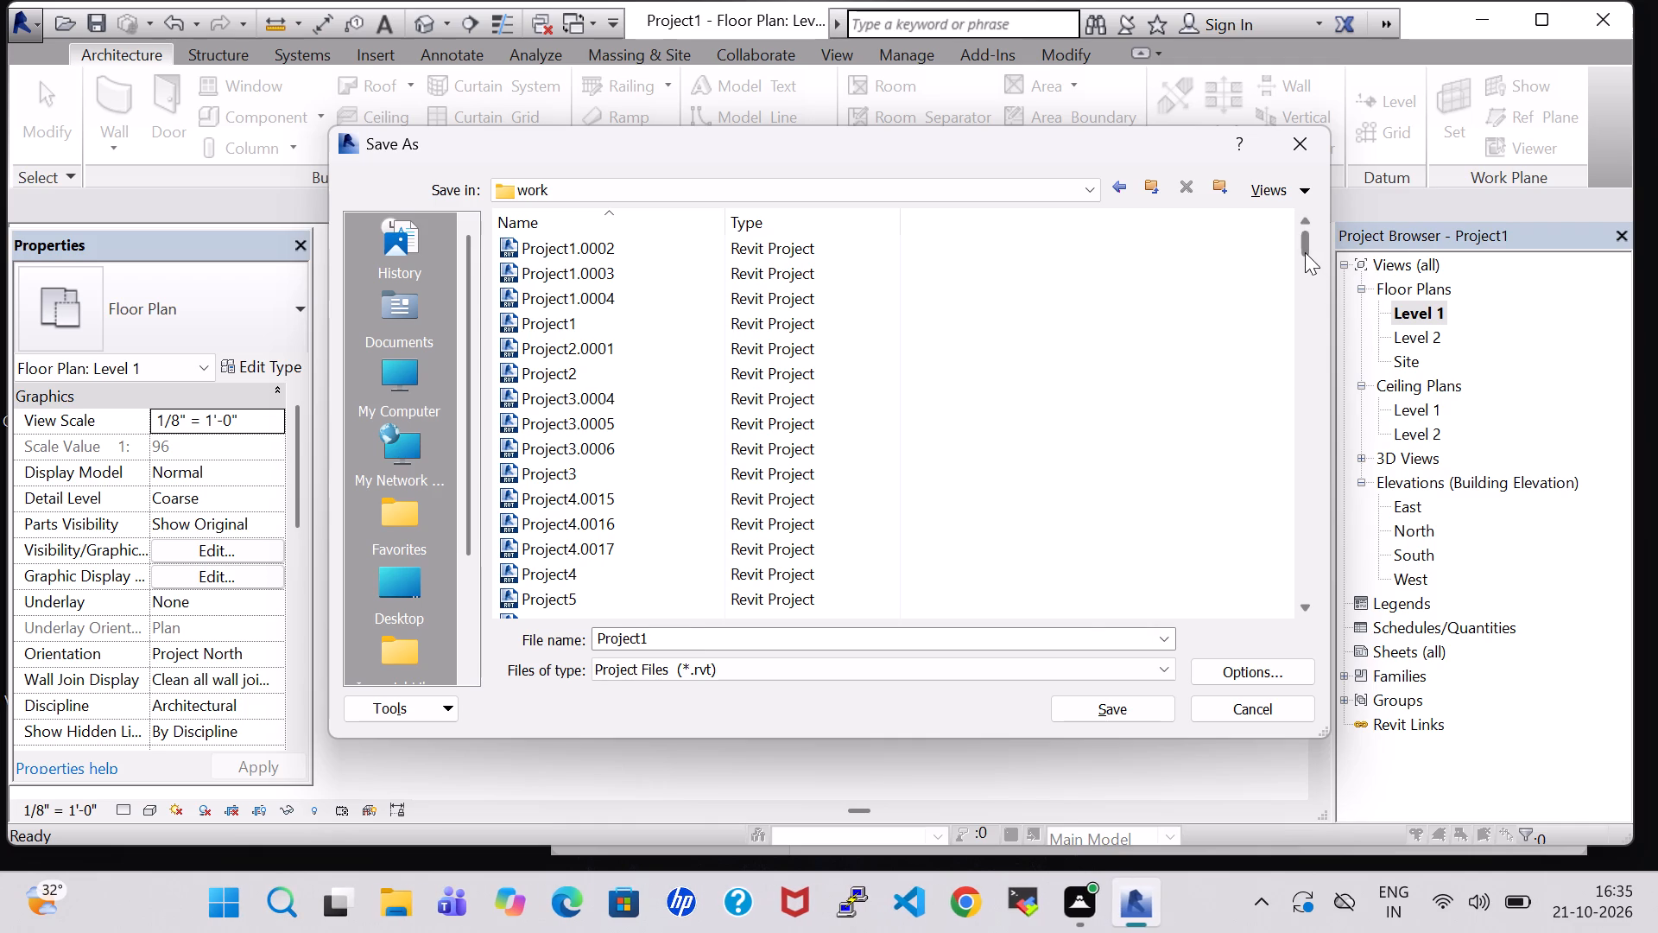
{"action": "left_click_drag", "start_coordinate": [1305, 252], "coordinate": [1313, 617]}
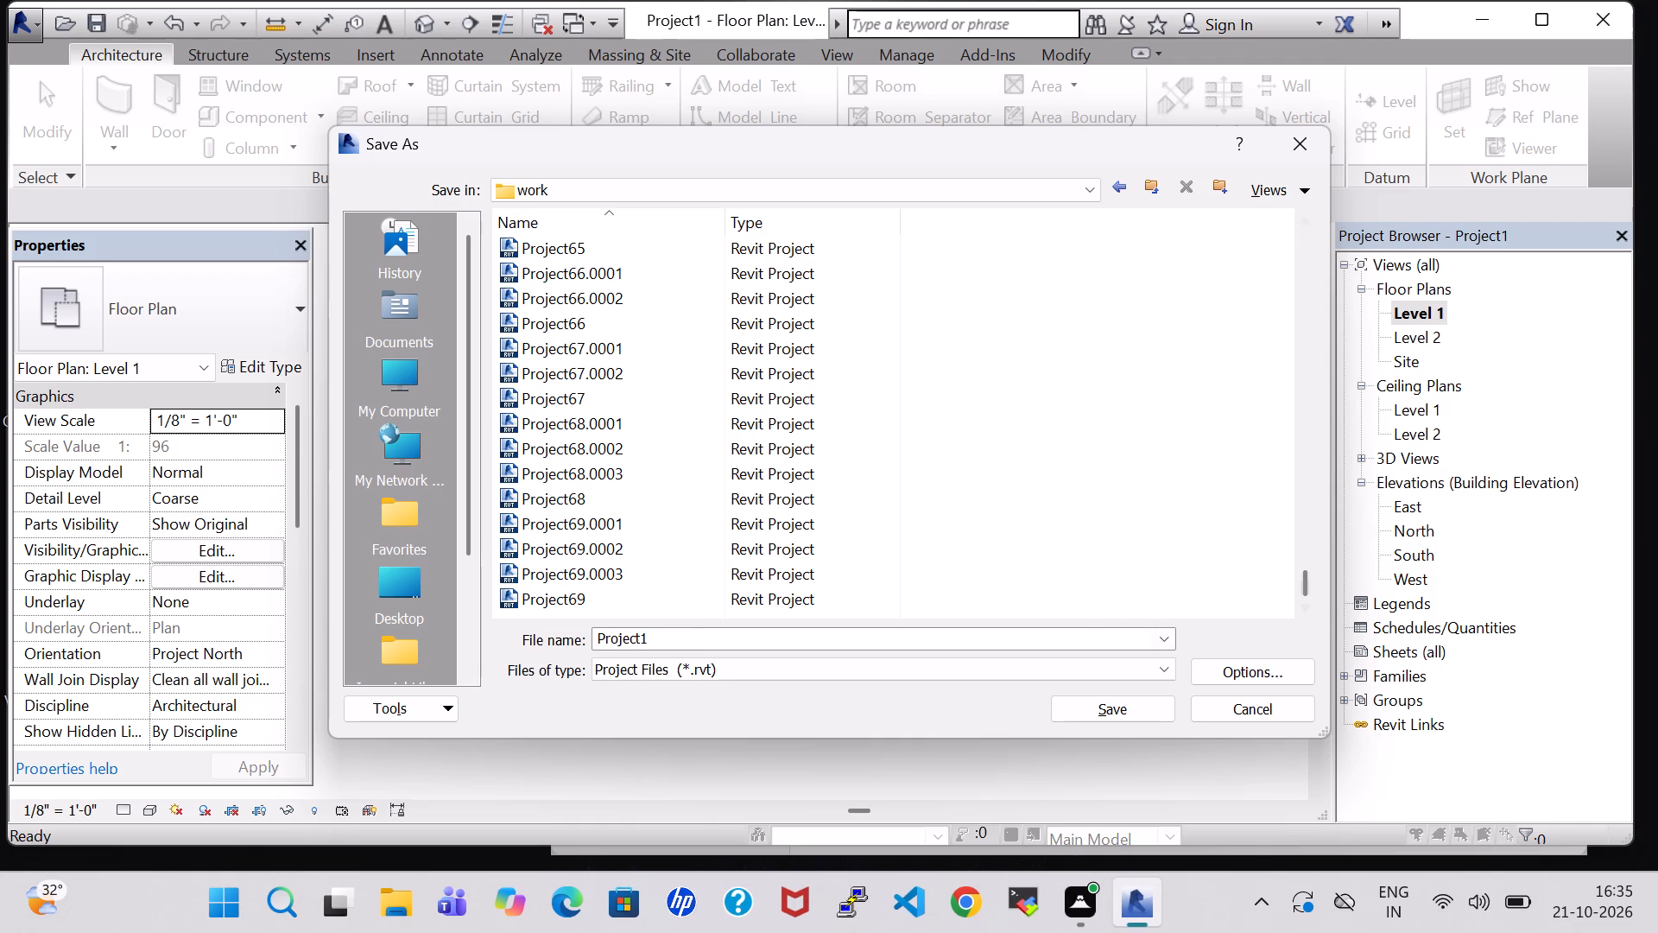
{"action": "double_click", "coordinate": [729, 636]}
{"action": "left_click", "coordinate": [664, 629]}
{"action": "left_click", "coordinate": [659, 647]}
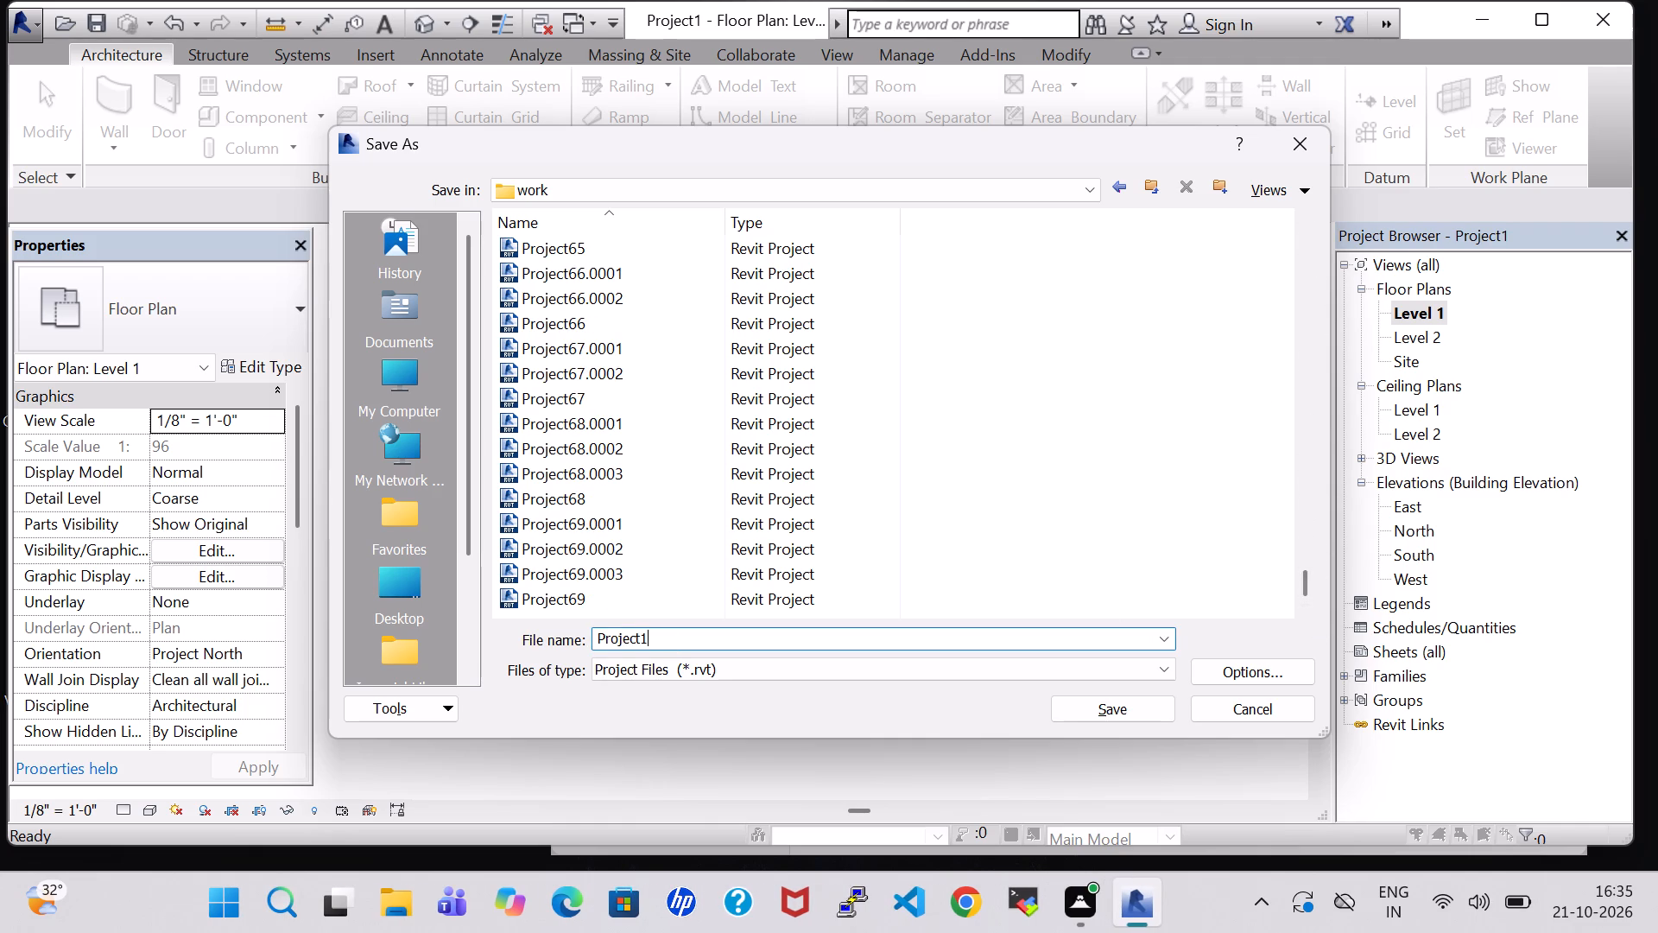
{"action": "key", "text": "BackSpace"}
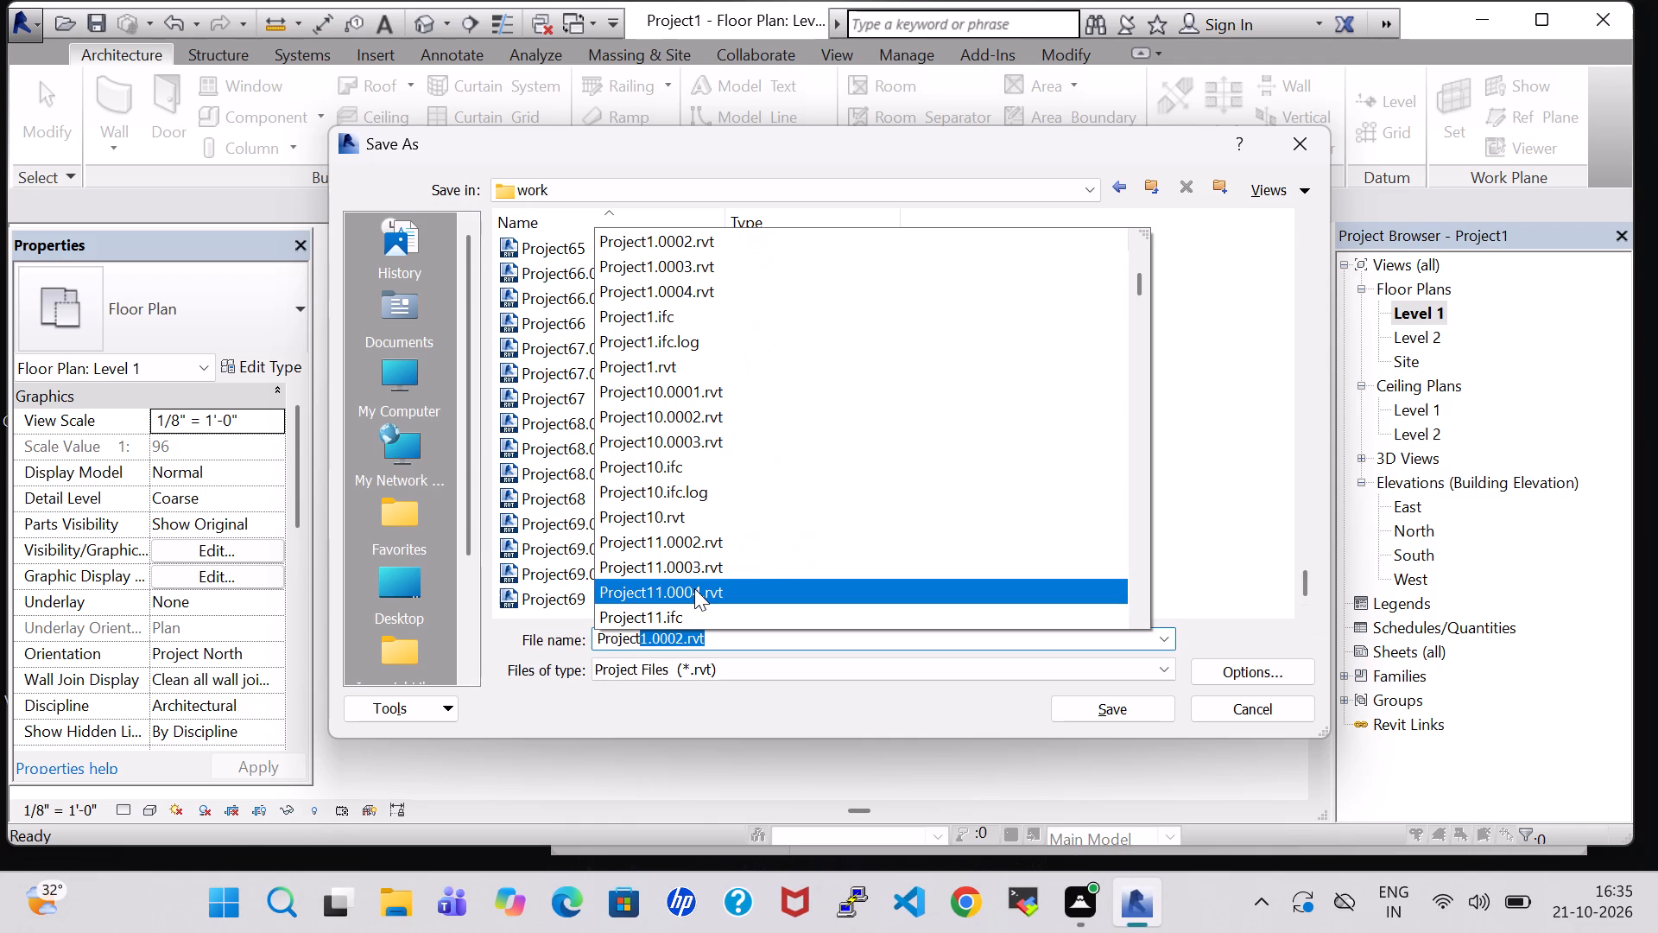
{"action": "key", "text": "7"}
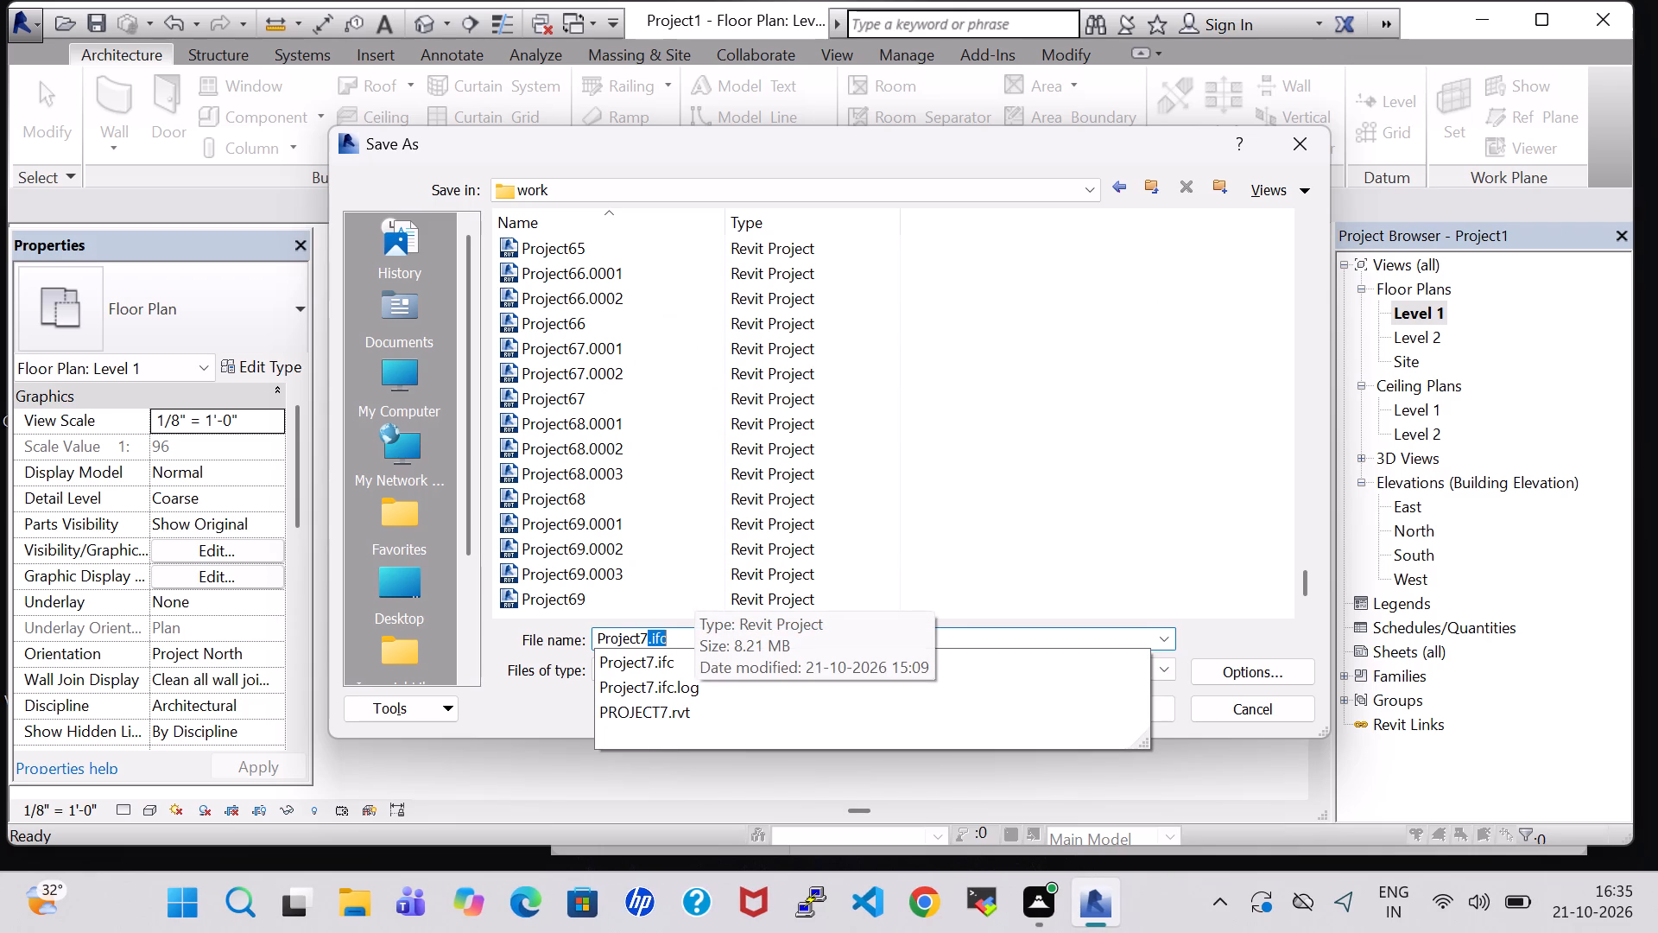
{"action": "key", "text": "0"}
{"action": "left_click", "coordinate": [1157, 698]}
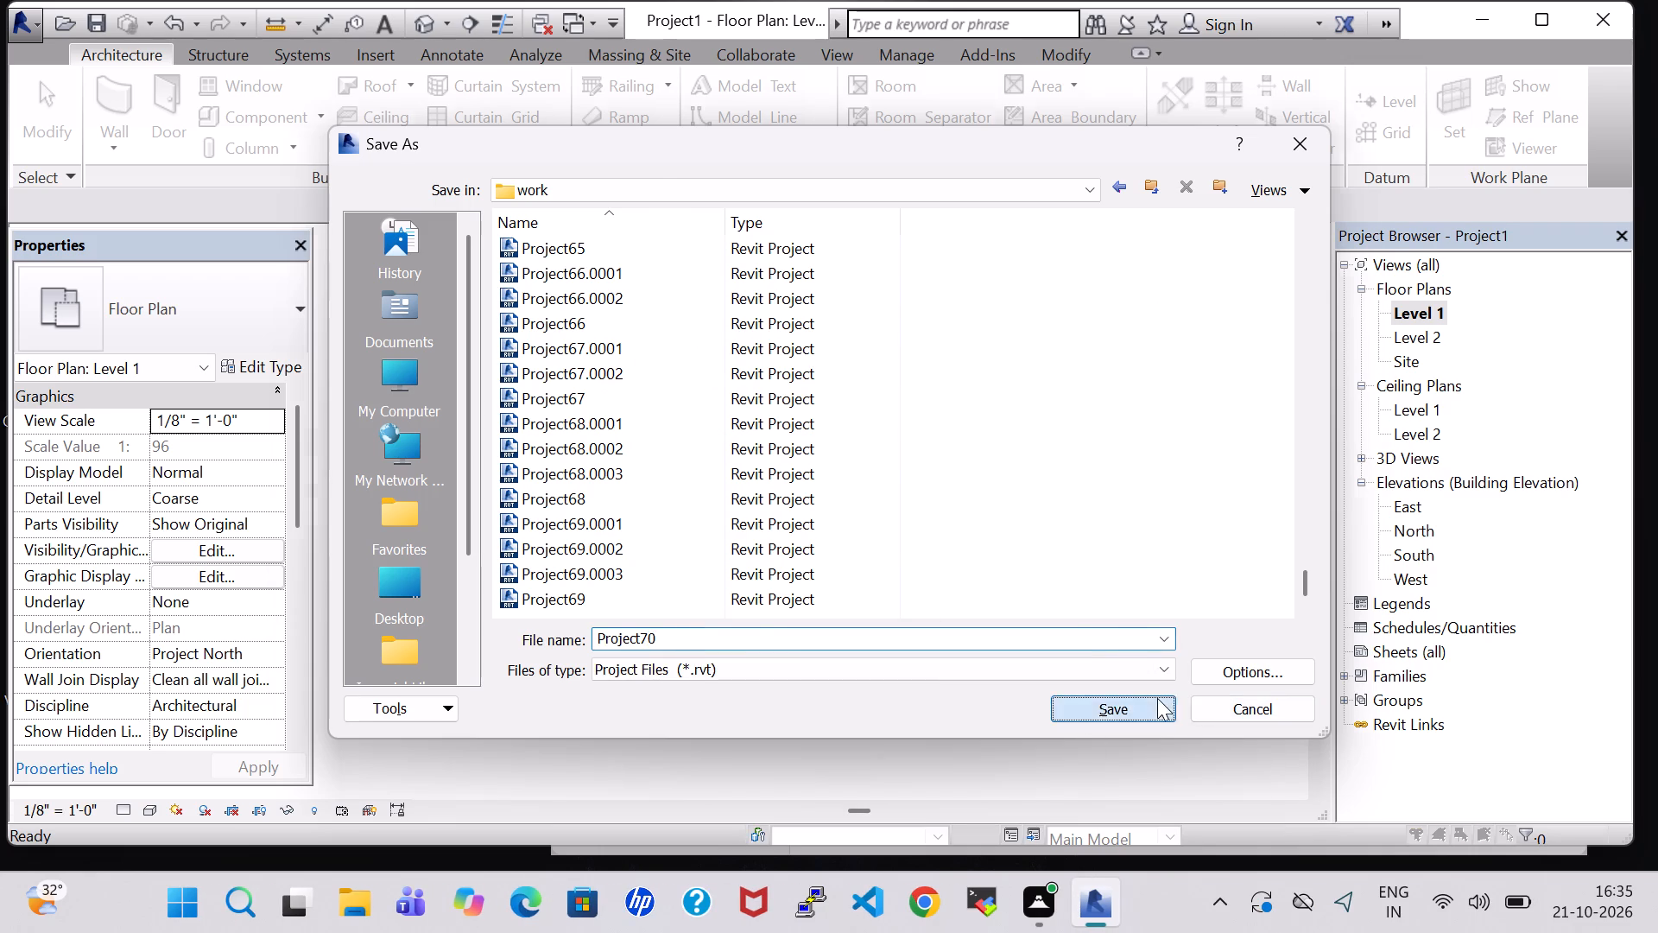
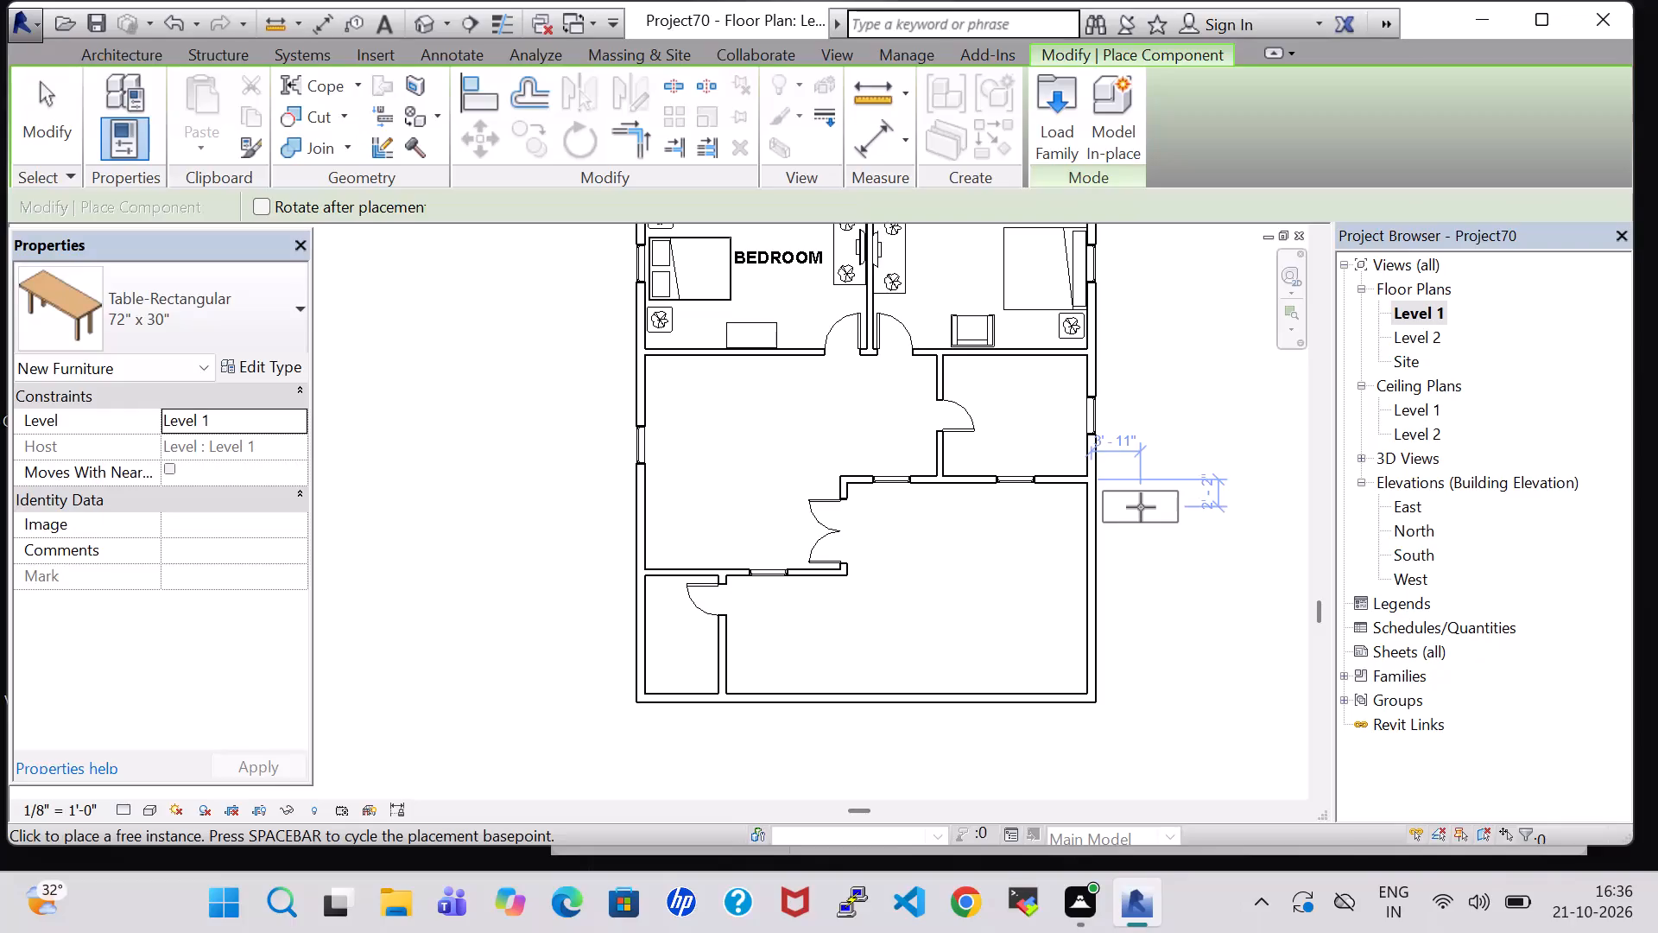
Load the Sink Kitchen-Double family from the US Imperial Plumbing, Architectural, Fixtures, Sinks folder for placement as a component.
{"action": "key", "text": "Escape"}
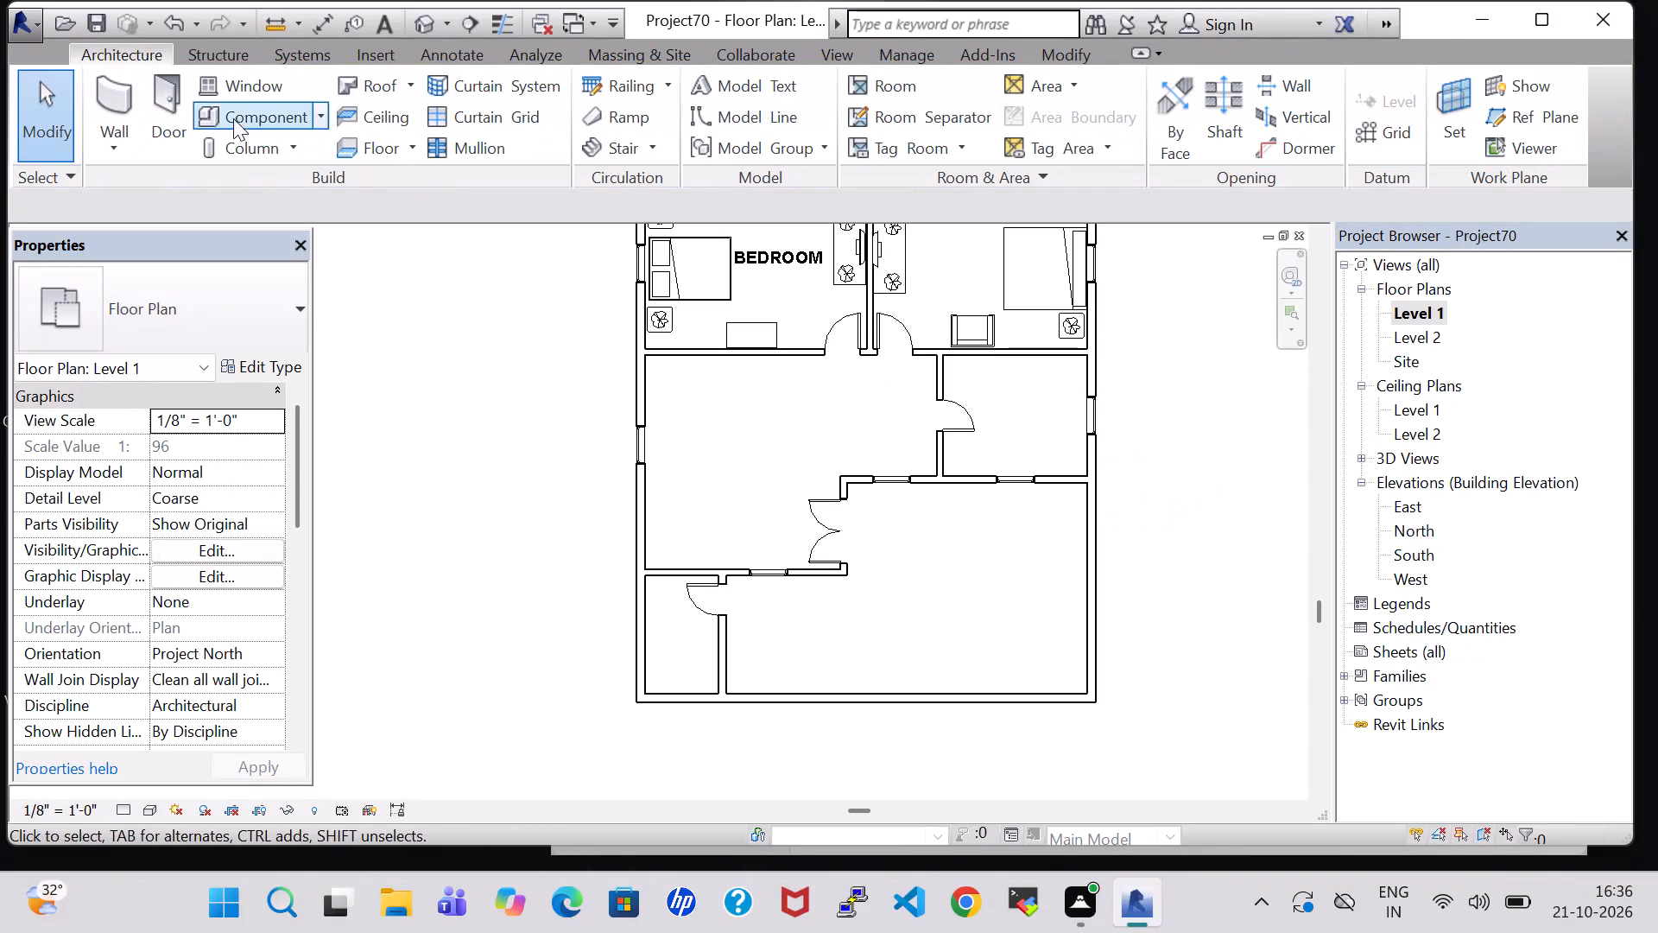
{"action": "left_click", "coordinate": [264, 110]}
{"action": "left_click", "coordinate": [1045, 140]}
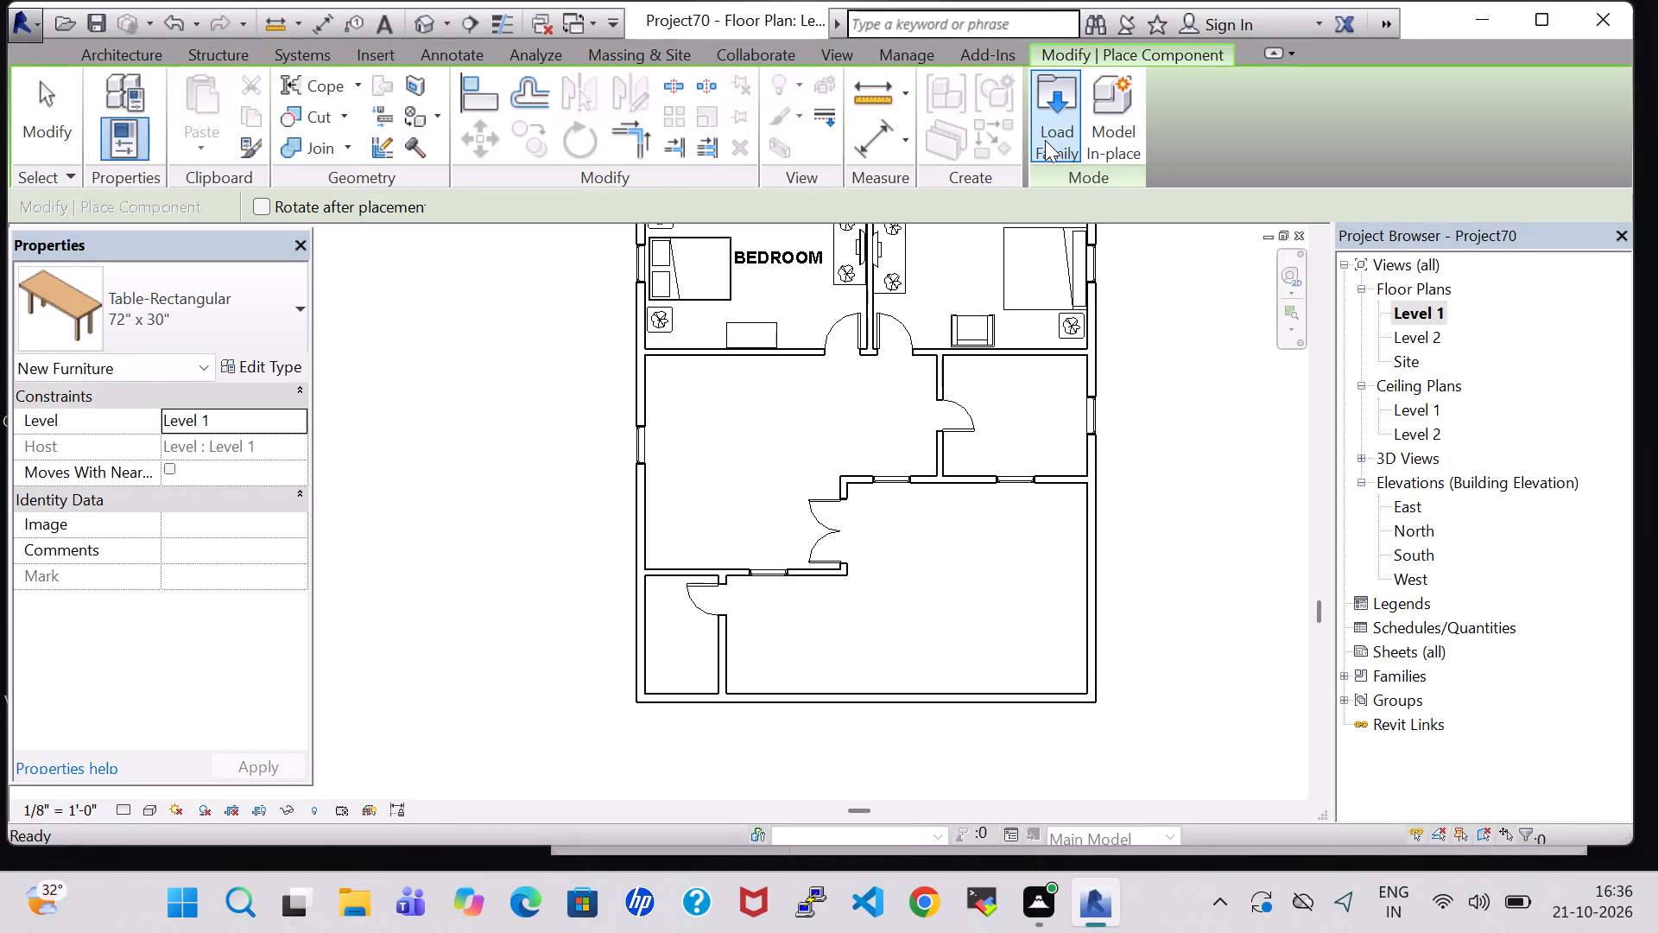
{"action": "double_click", "coordinate": [946, 586]}
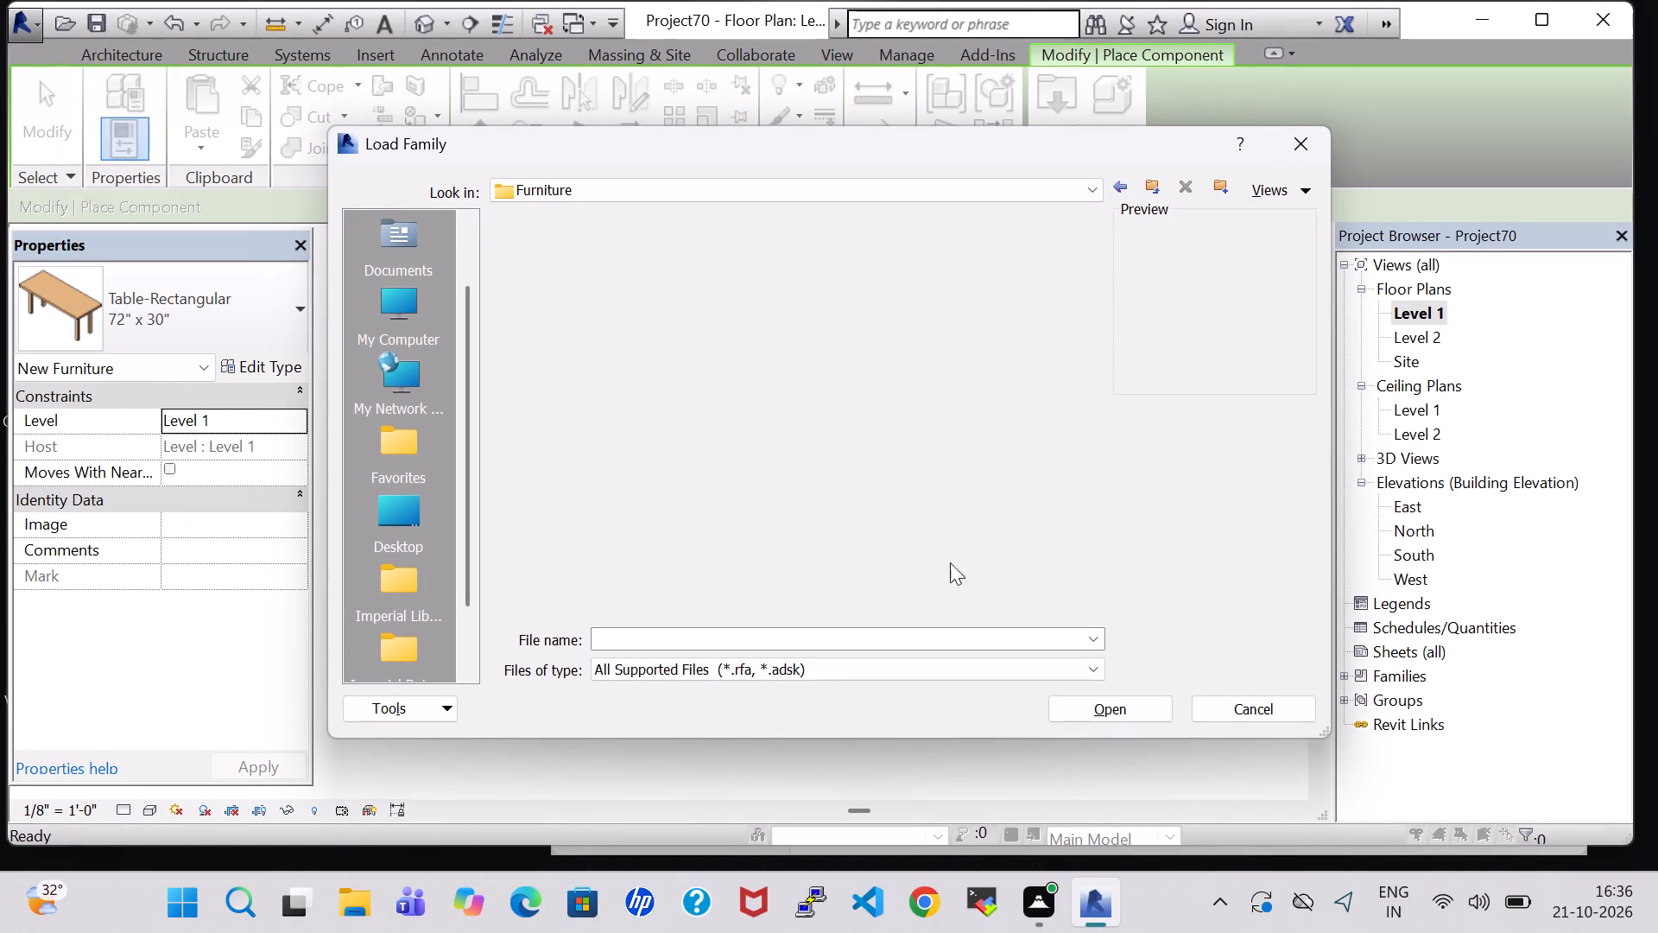
{"action": "left_click", "coordinate": [1114, 194]}
{"action": "left_click", "coordinate": [946, 431]}
{"action": "key", "text": "p"}
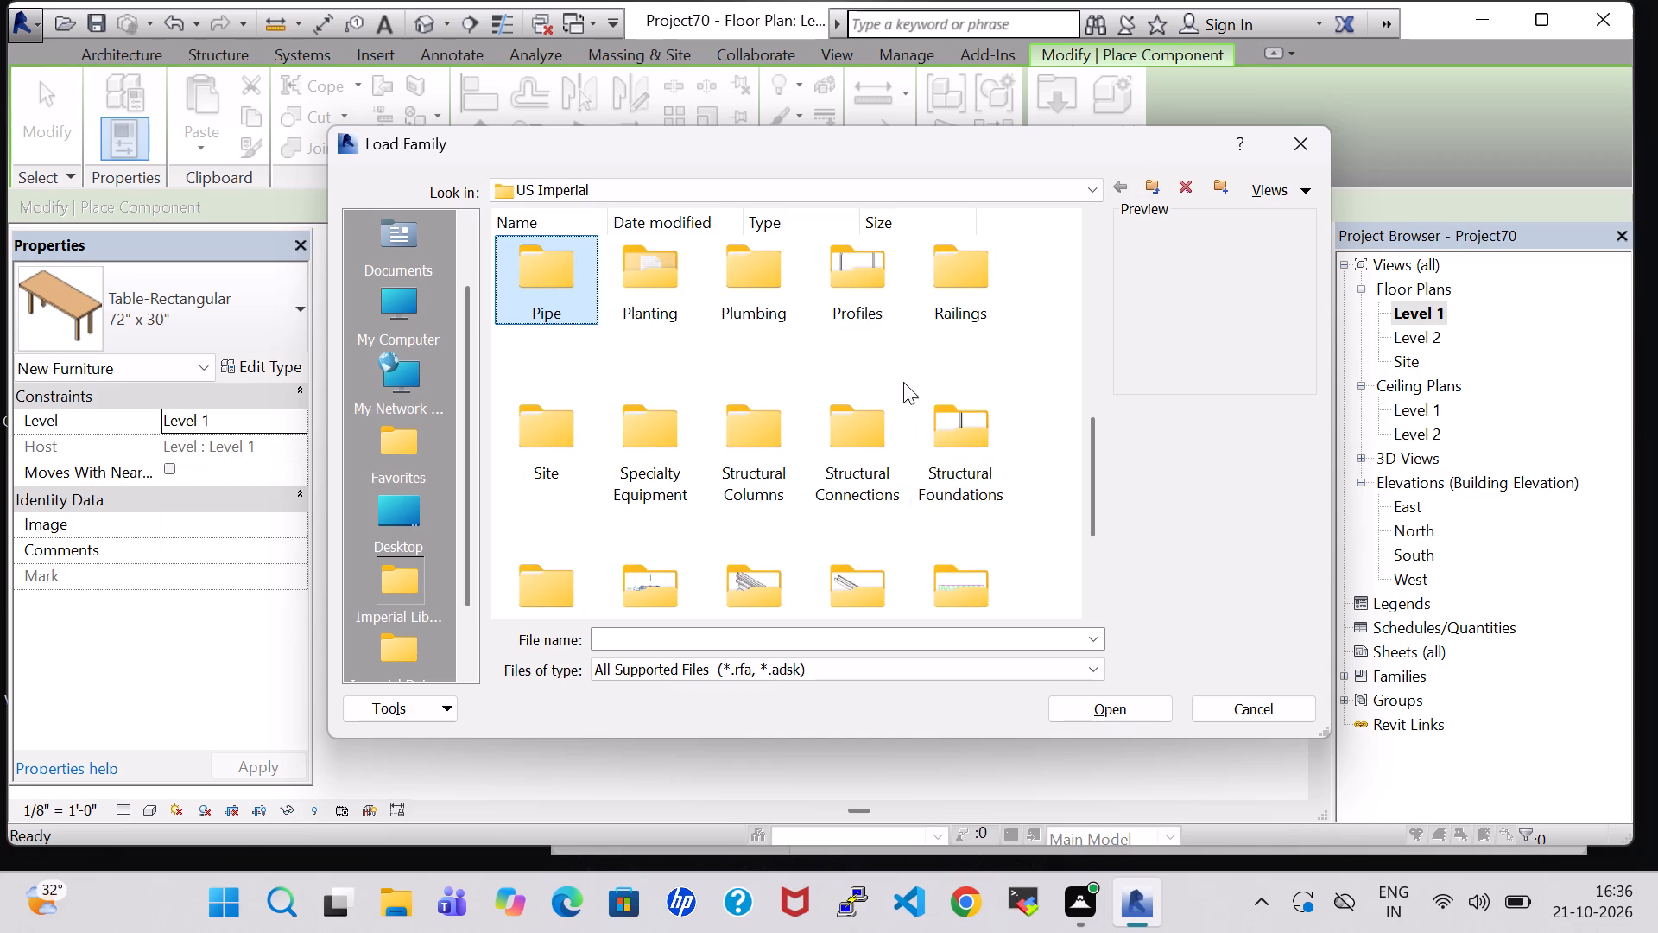
{"action": "left_click", "coordinate": [792, 304]}
{"action": "double_click", "coordinate": [759, 286]}
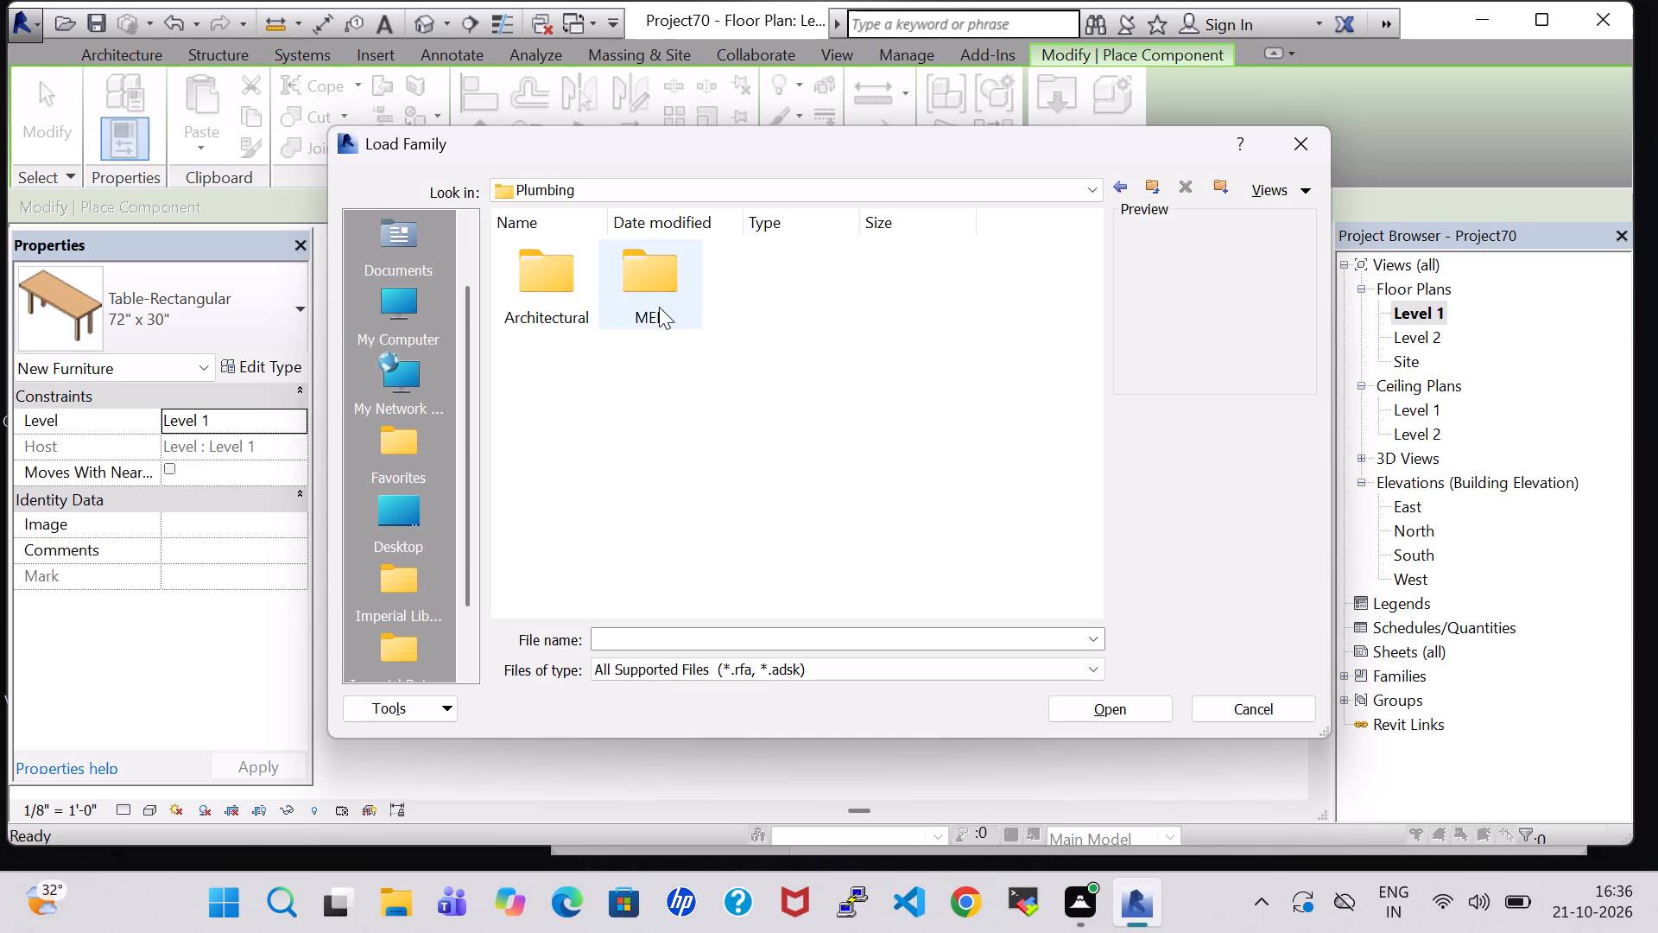
{"action": "double_click", "coordinate": [544, 287]}
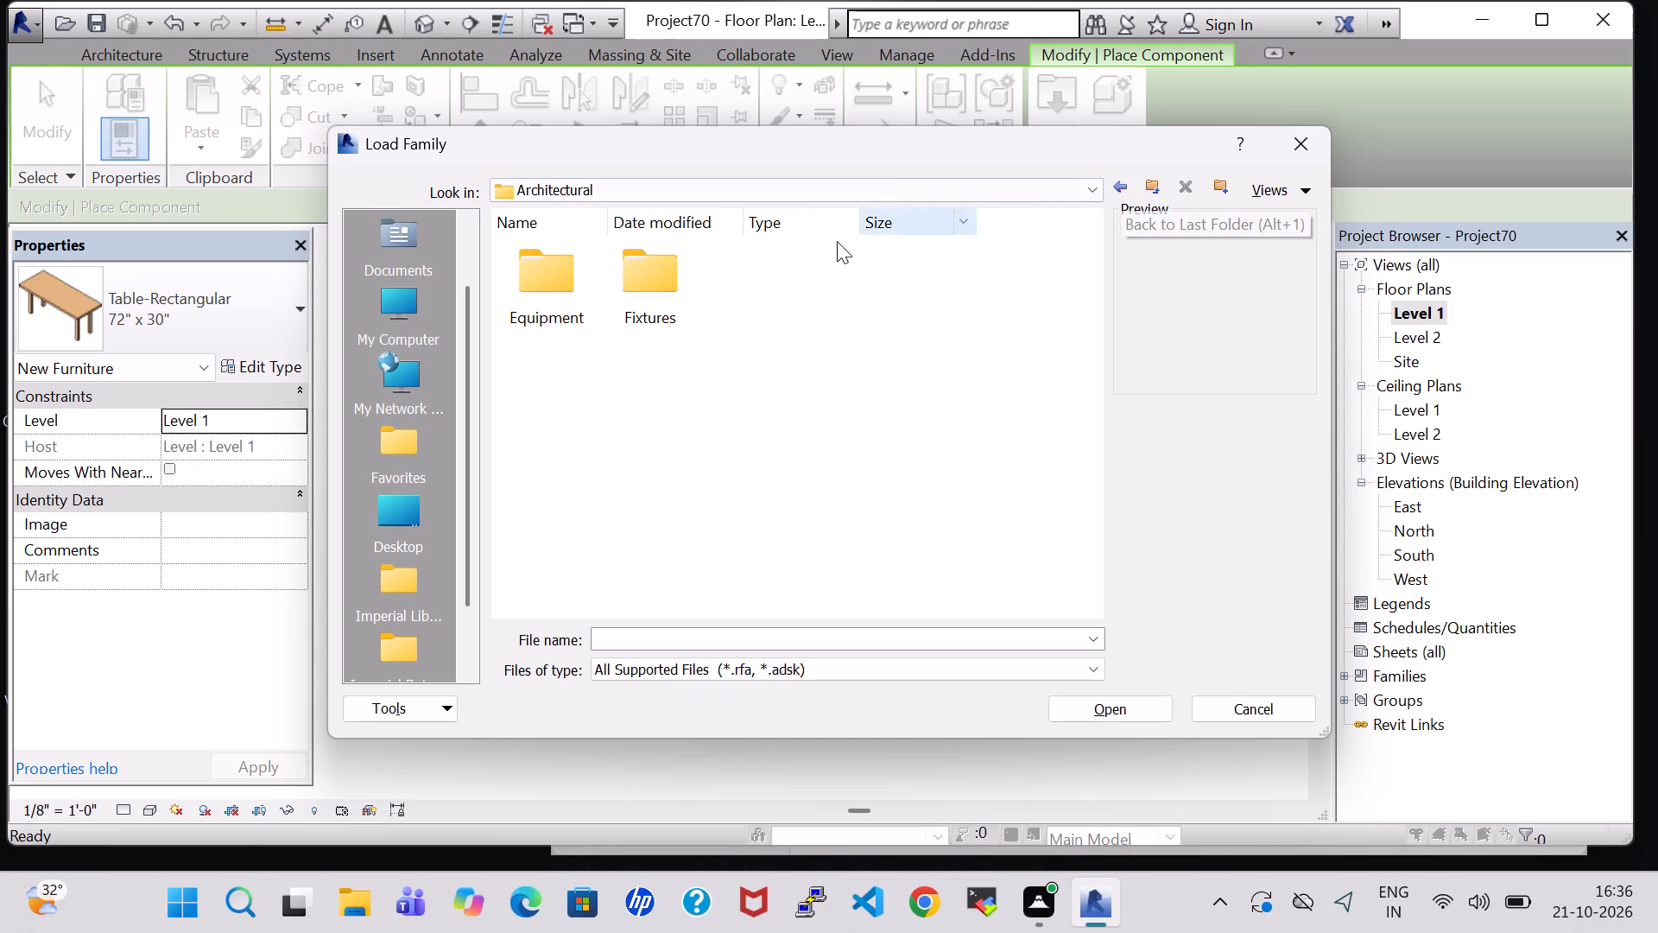
{"action": "double_click", "coordinate": [654, 301]}
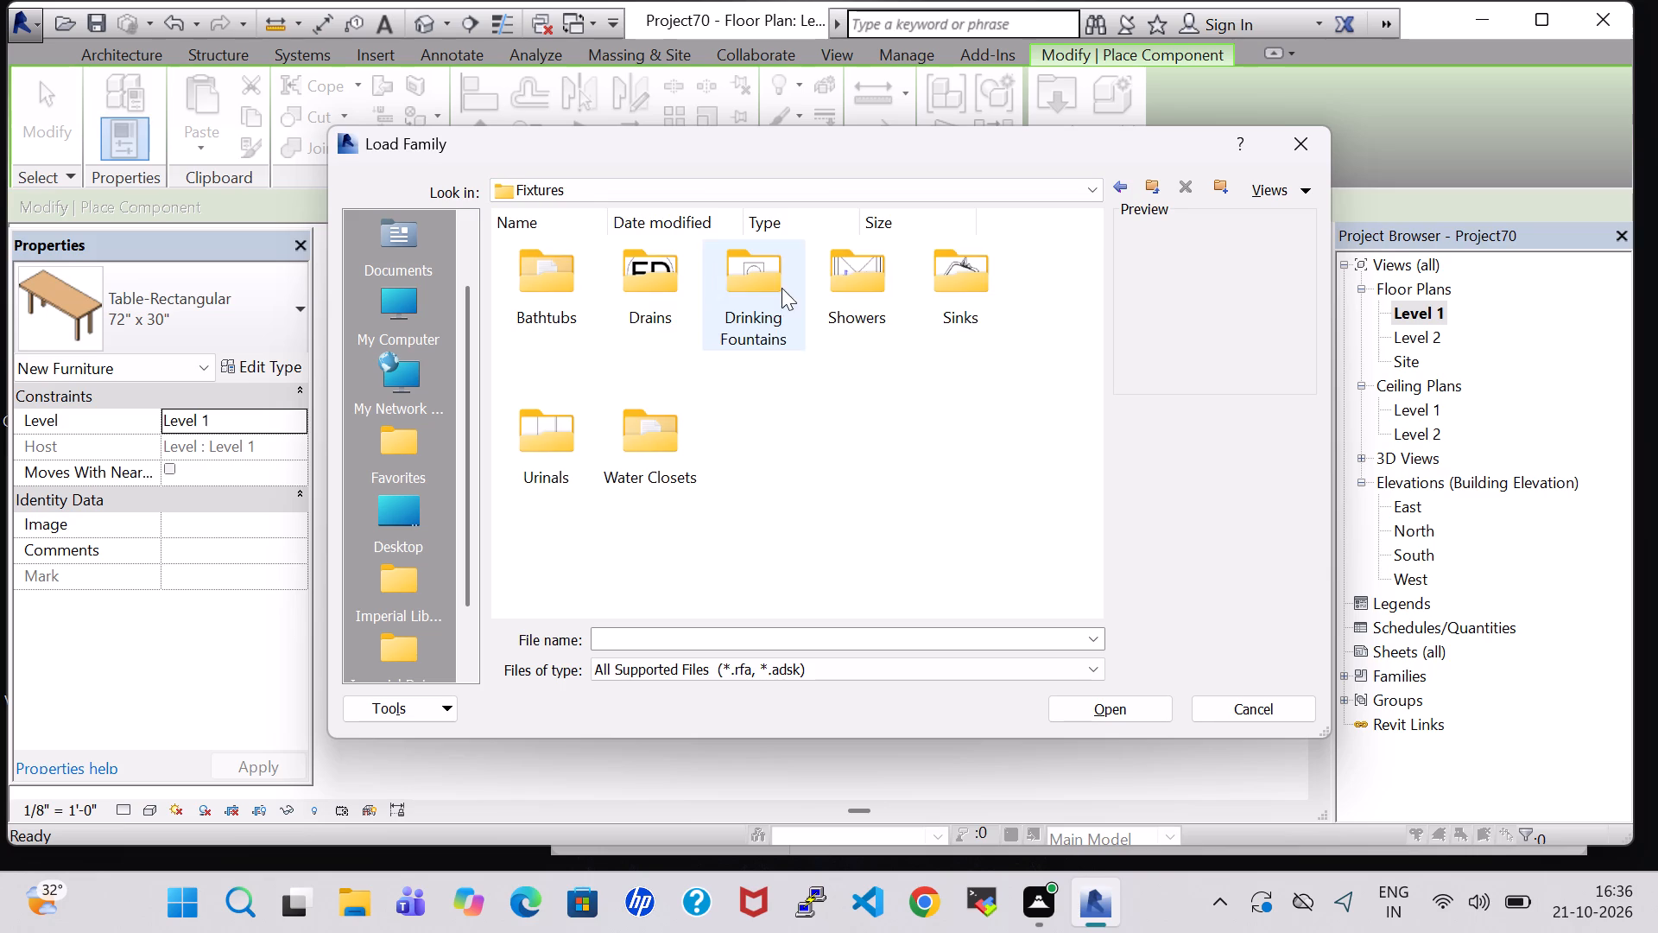
{"action": "double_click", "coordinate": [994, 288]}
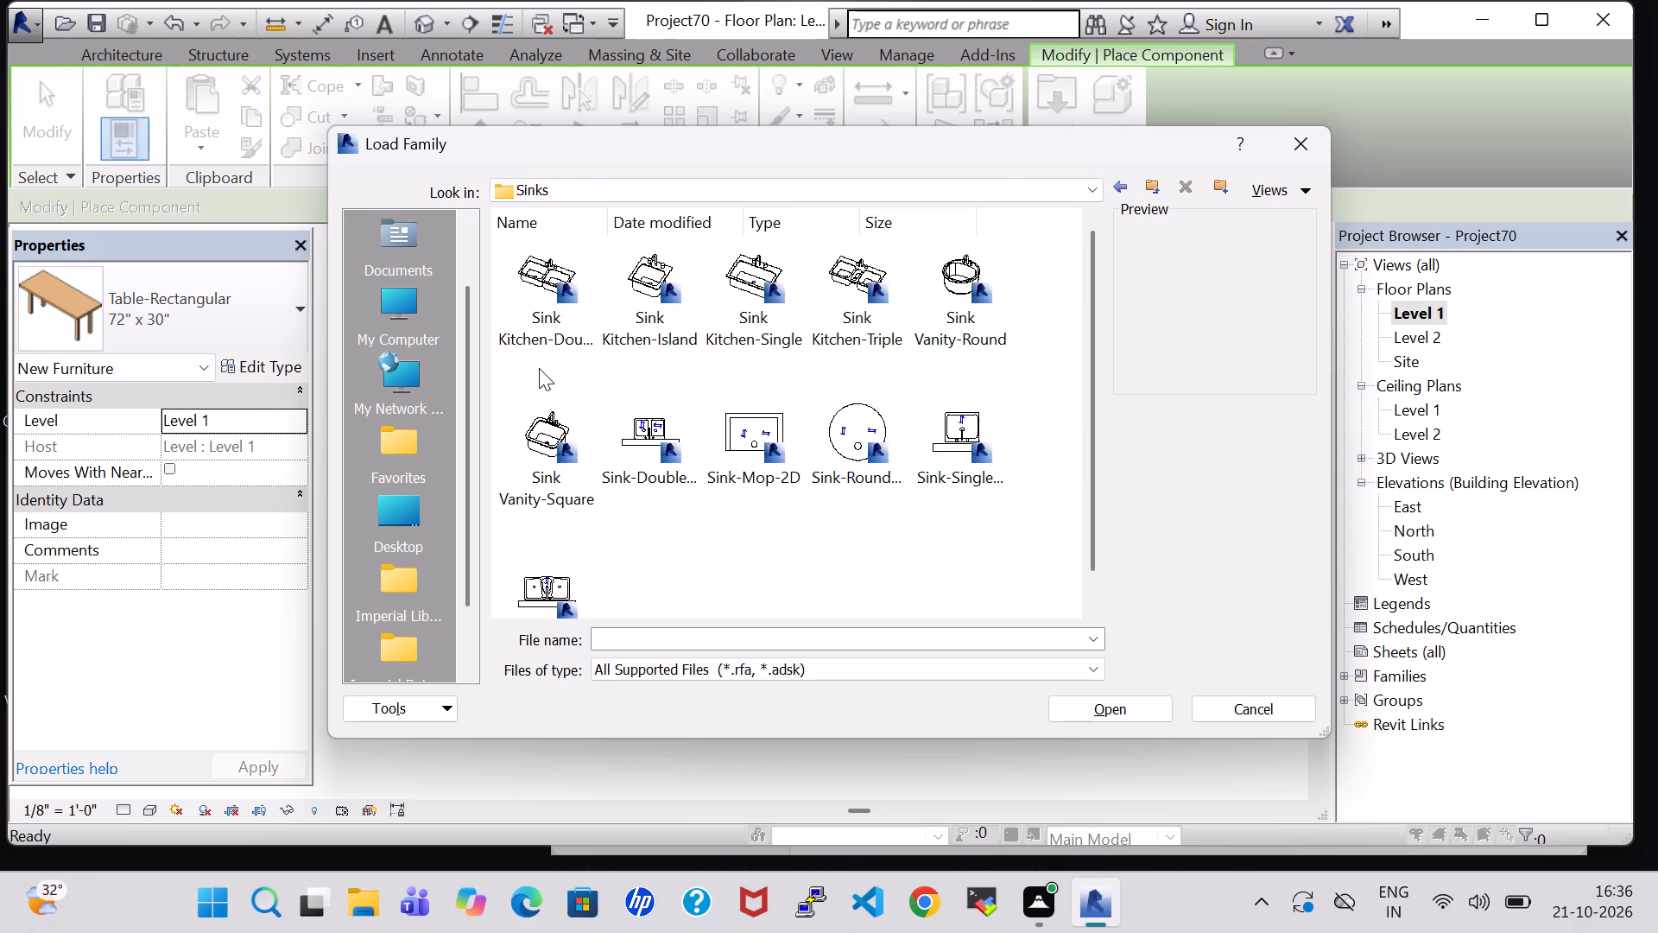
{"action": "left_click", "coordinate": [535, 333]}
{"action": "left_click", "coordinate": [1117, 705]}
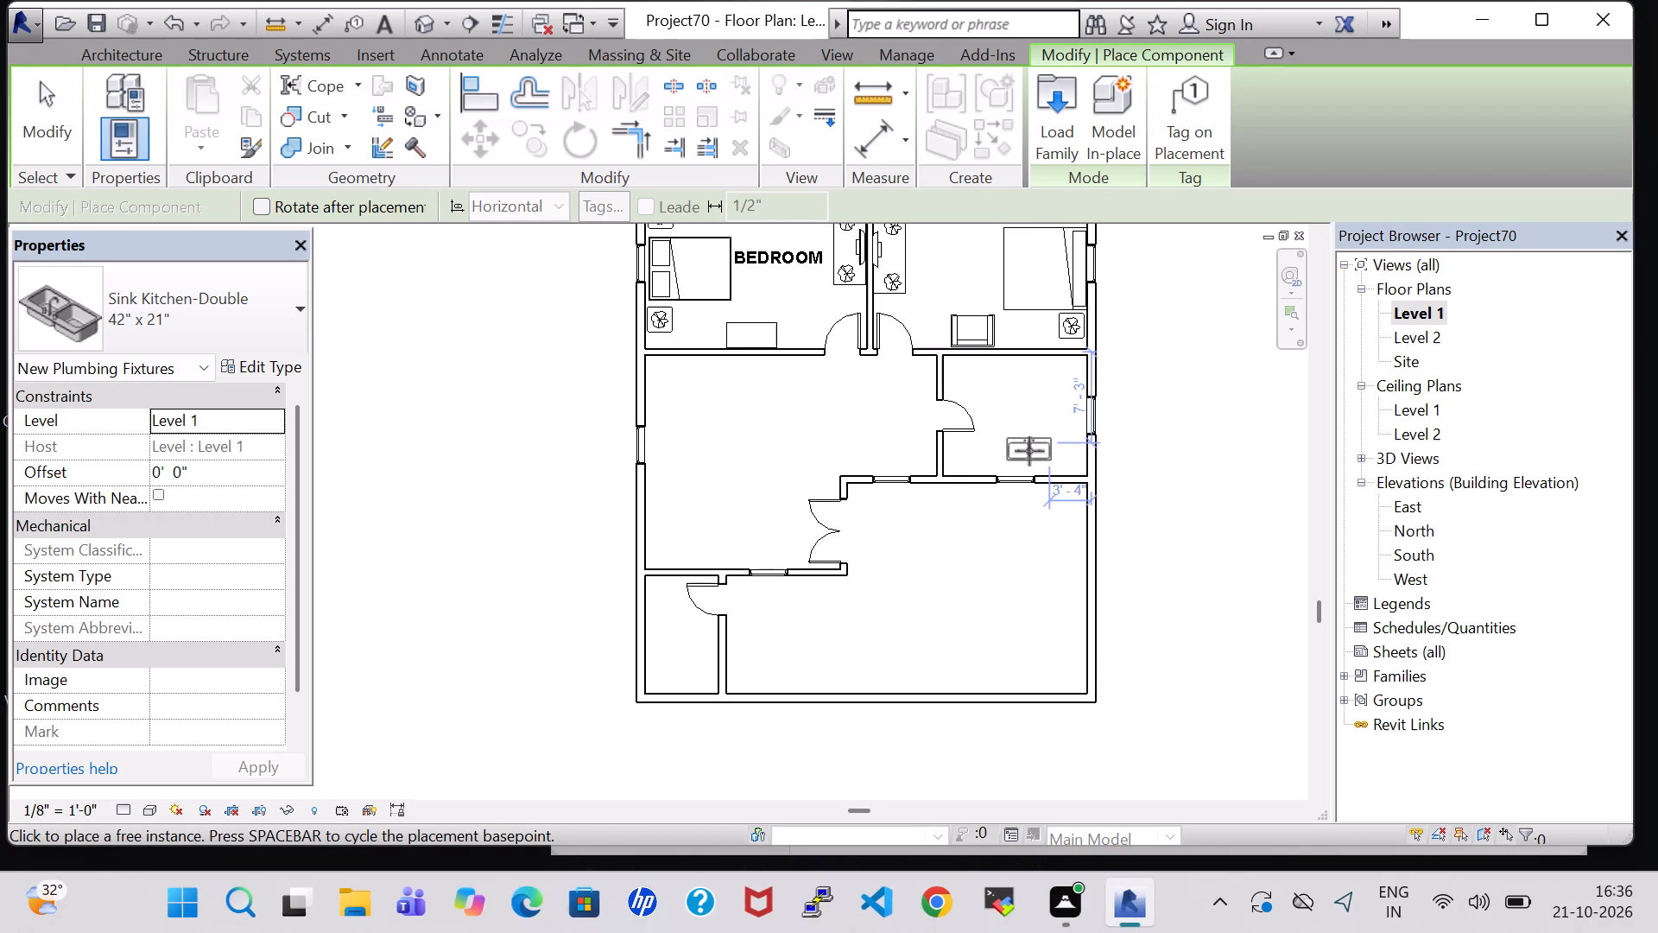
Place the 42" x 21" double kitchen sink, rotated to back onto the south wall, in the small eastern room's southeast corner.
{"action": "key", "text": "space"}
{"action": "key", "text": "space"}
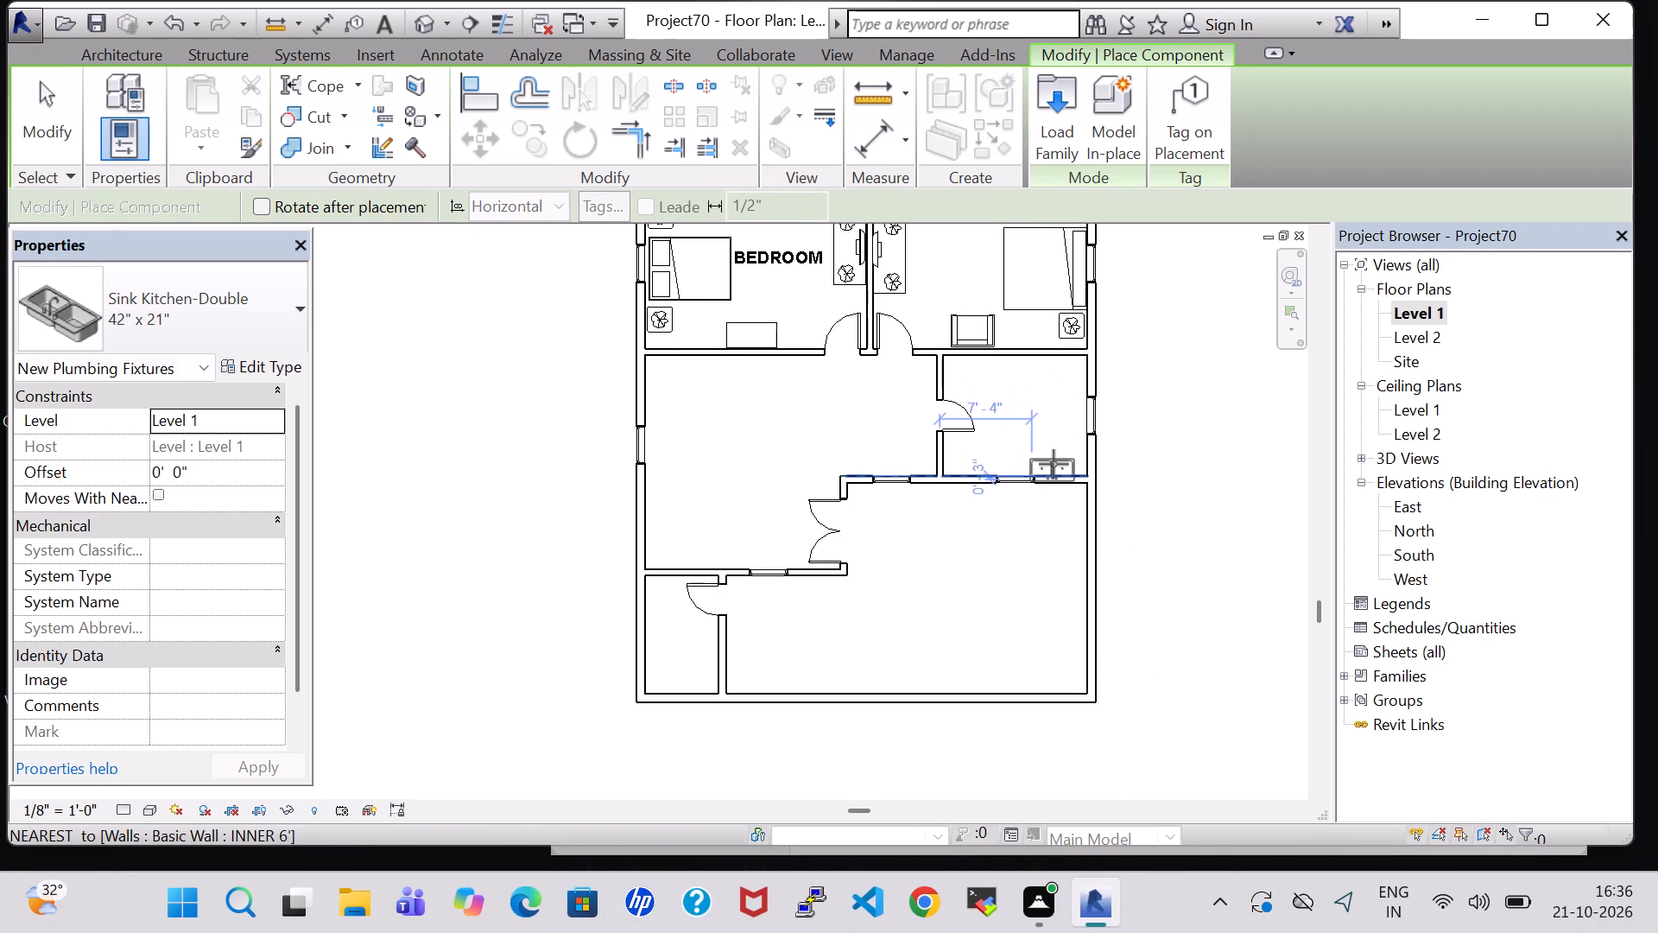
{"action": "scroll", "coordinate": [1054, 464], "scroll_direction": "up", "scroll_amount": 6}
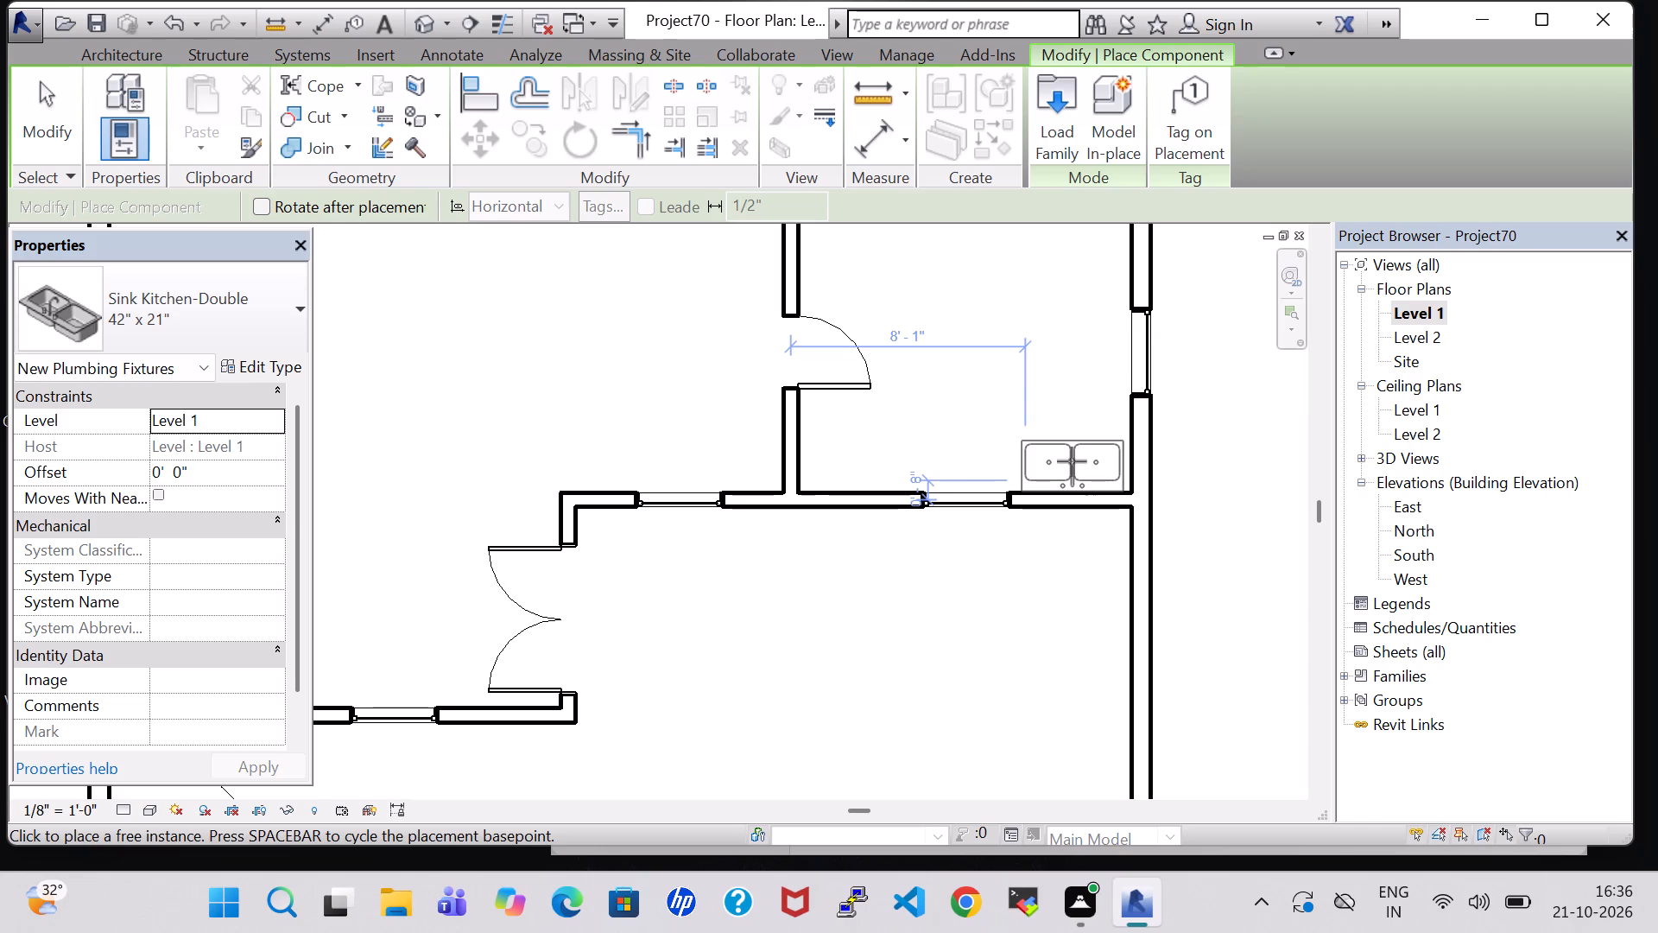
{"action": "left_click", "coordinate": [1072, 461]}
{"action": "key", "text": "Escape"}
{"action": "key", "text": "Escape"}
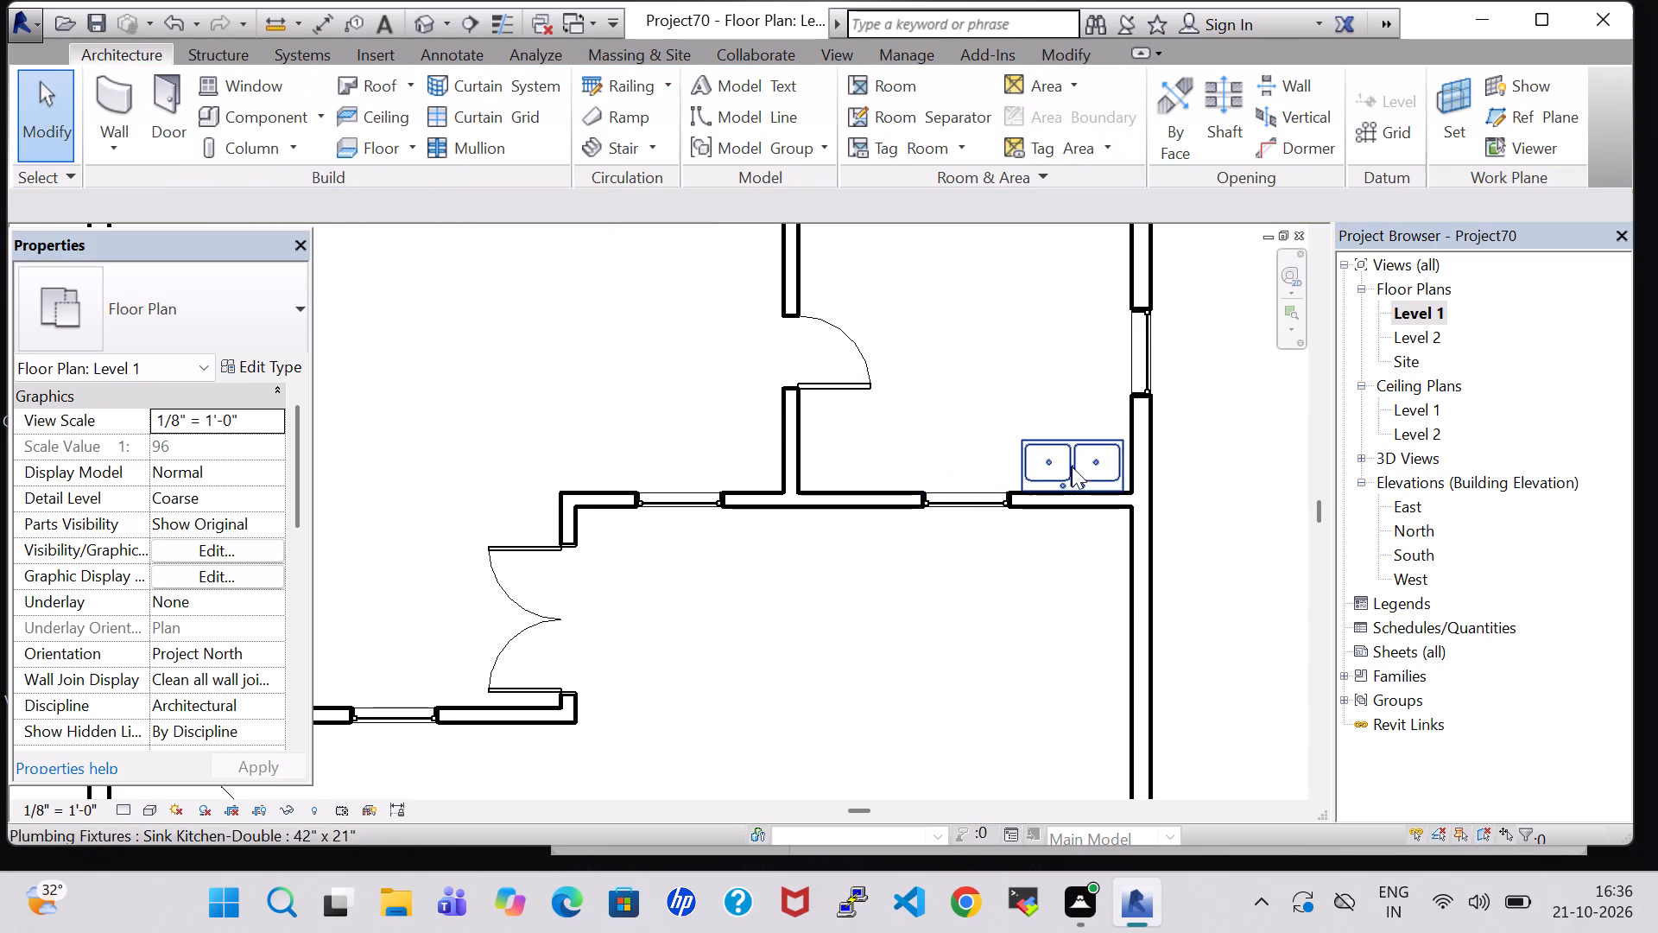
{"action": "scroll", "coordinate": [1072, 466], "scroll_direction": "down", "scroll_amount": 4}
{"action": "left_click", "coordinate": [1168, 510]}
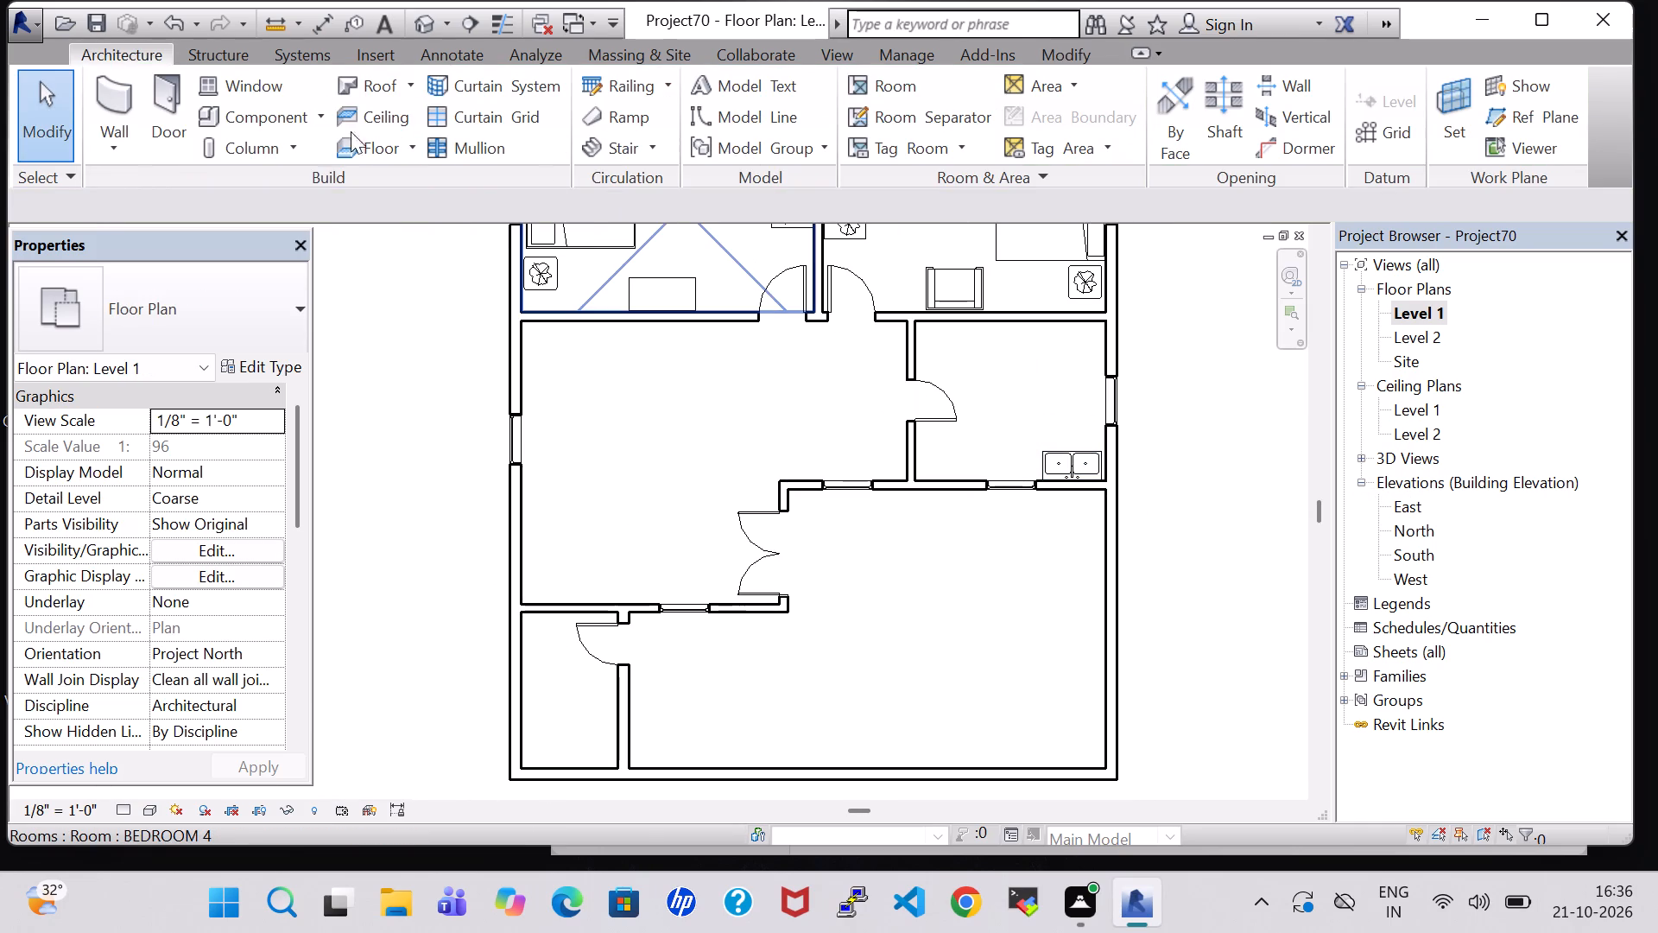
Load the Refrigerator family from the US Imperial Specialty Equipment, Domestic folder for placement as a component.
{"action": "left_click", "coordinate": [222, 115]}
{"action": "left_click", "coordinate": [1045, 88]}
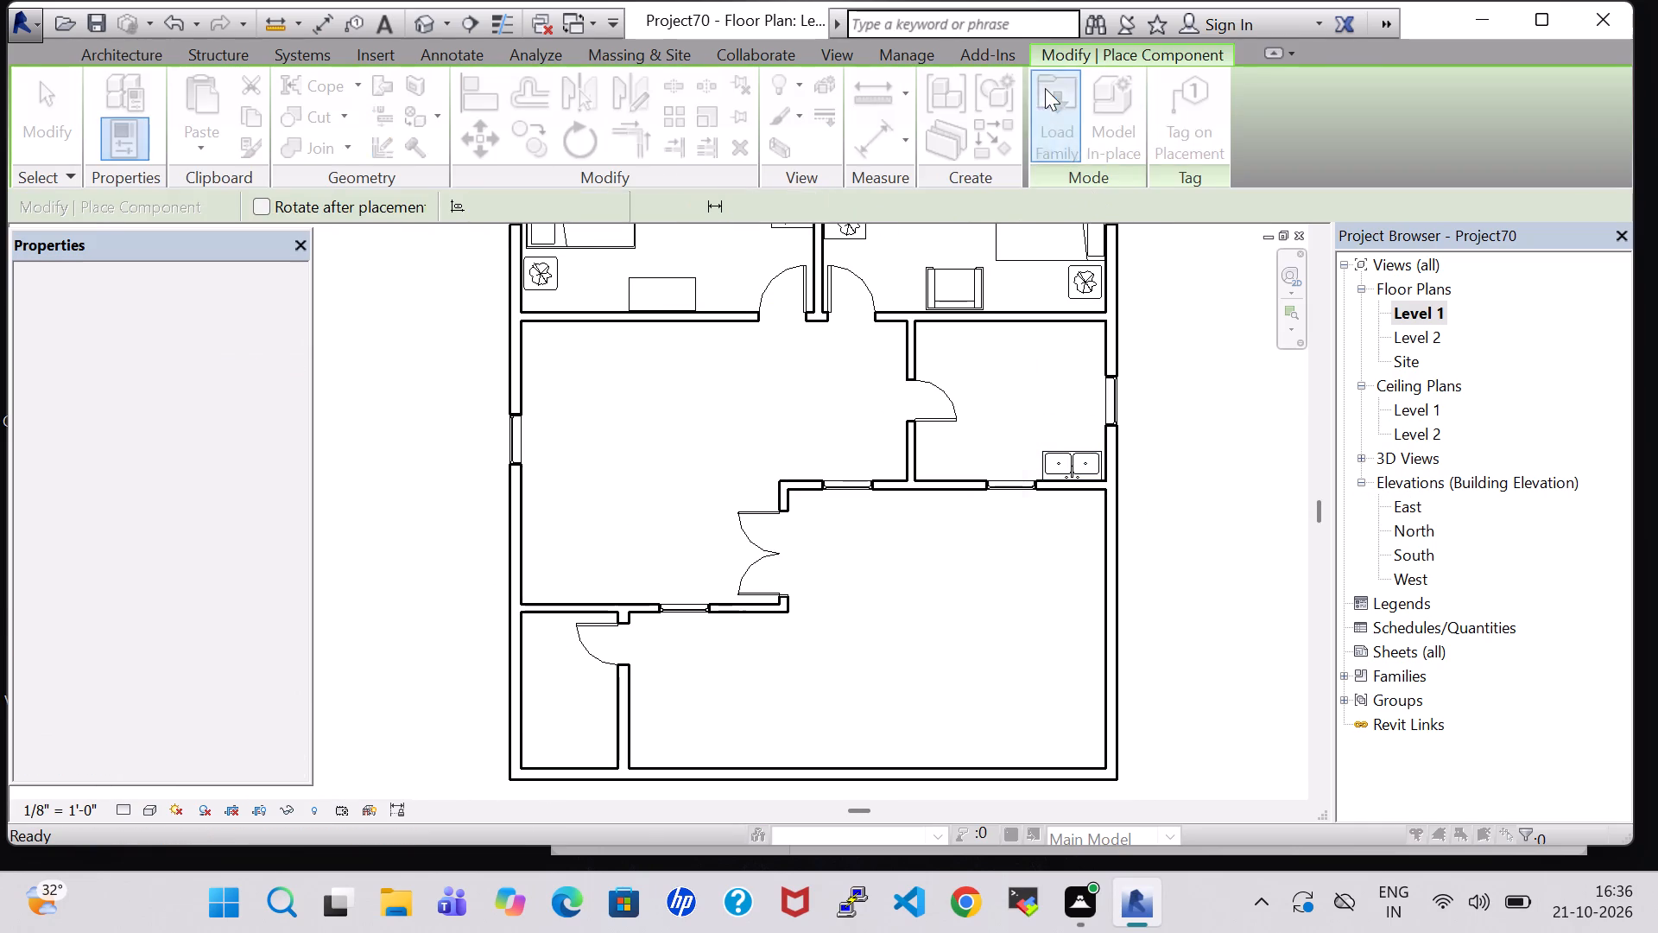
{"action": "left_click", "coordinate": [575, 575]}
{"action": "key", "text": "s"}
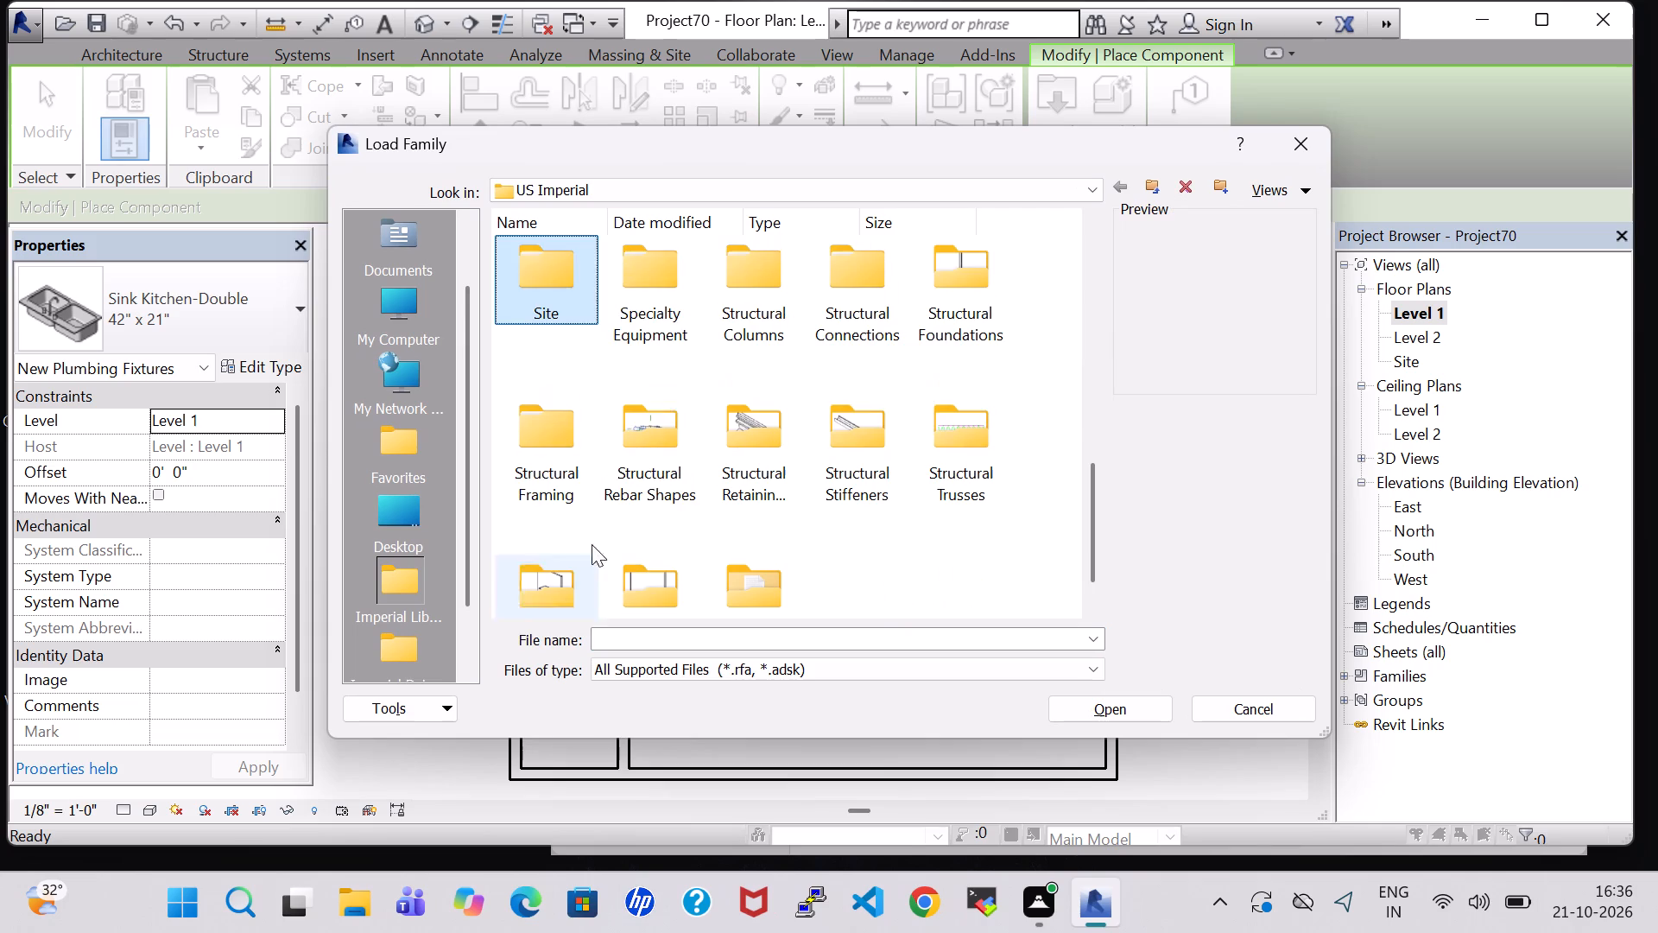
{"action": "double_click", "coordinate": [620, 295]}
{"action": "double_click", "coordinate": [601, 298]}
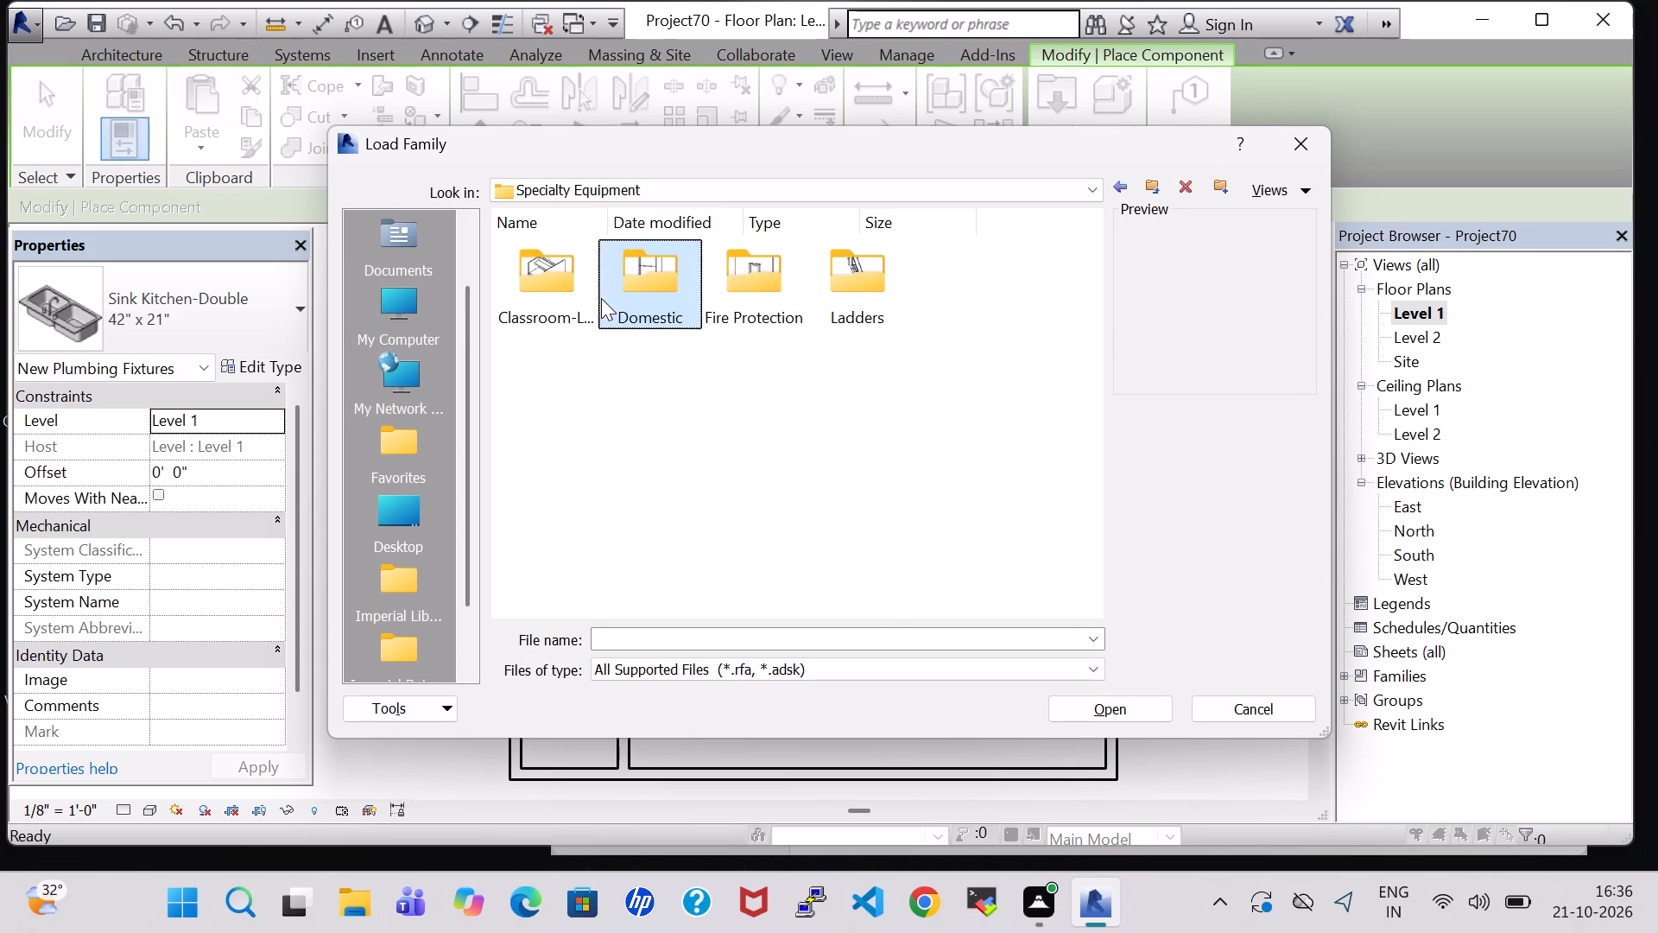
{"action": "scroll", "coordinate": [735, 384], "scroll_direction": "down", "scroll_amount": 1}
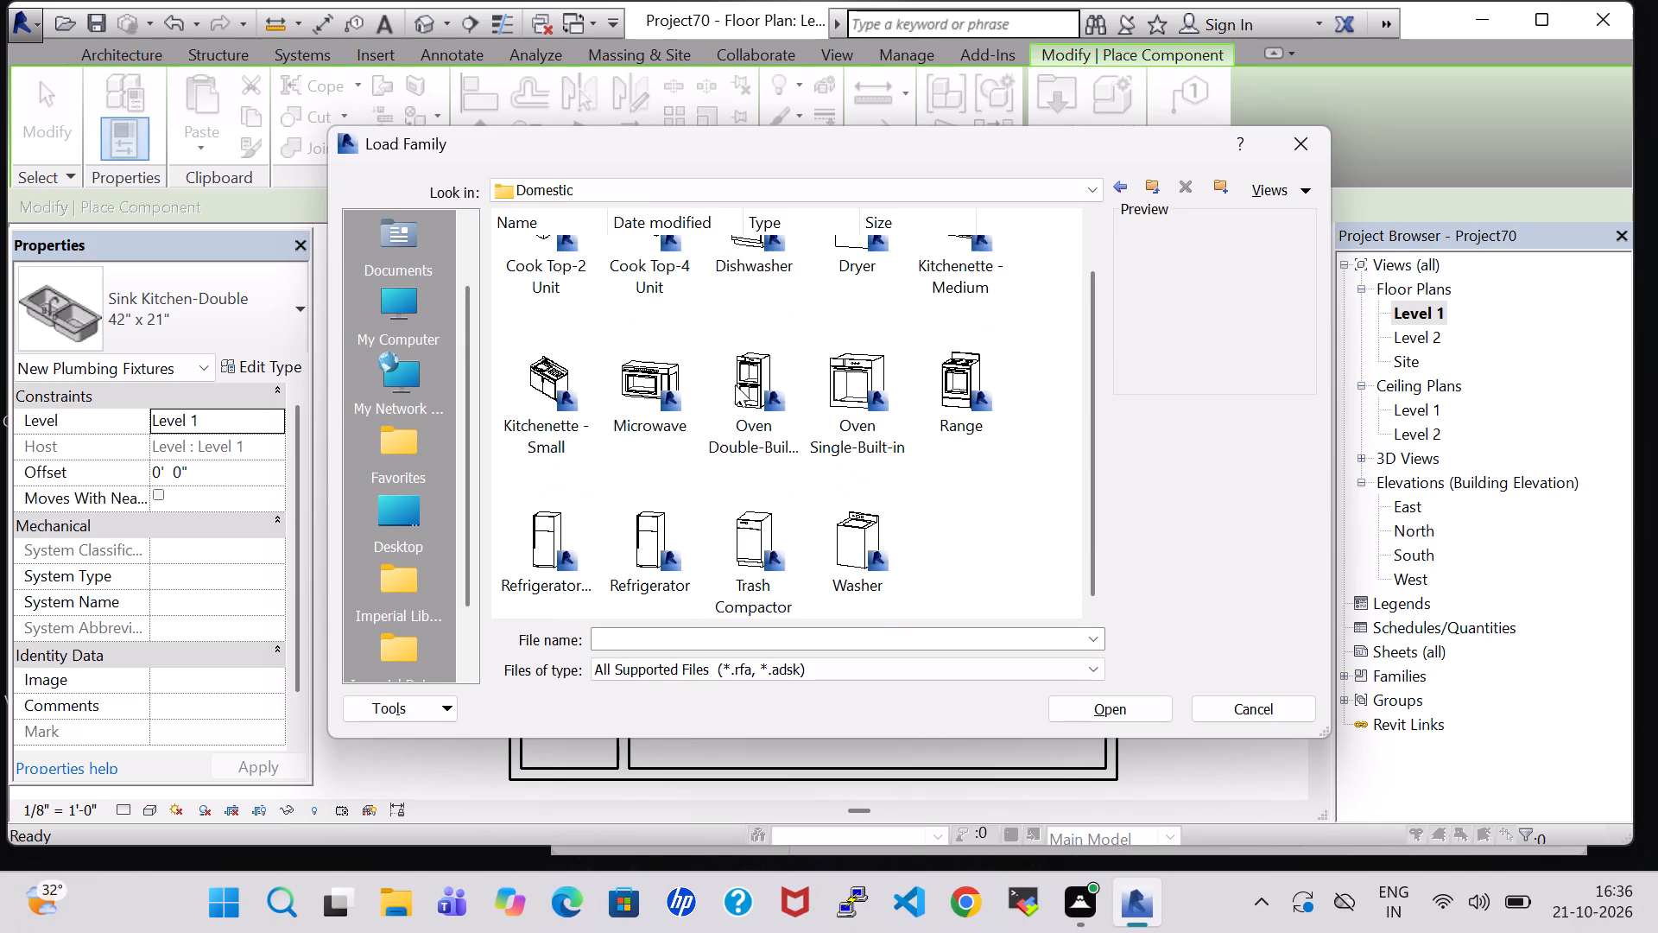
{"action": "left_click", "coordinate": [650, 532]}
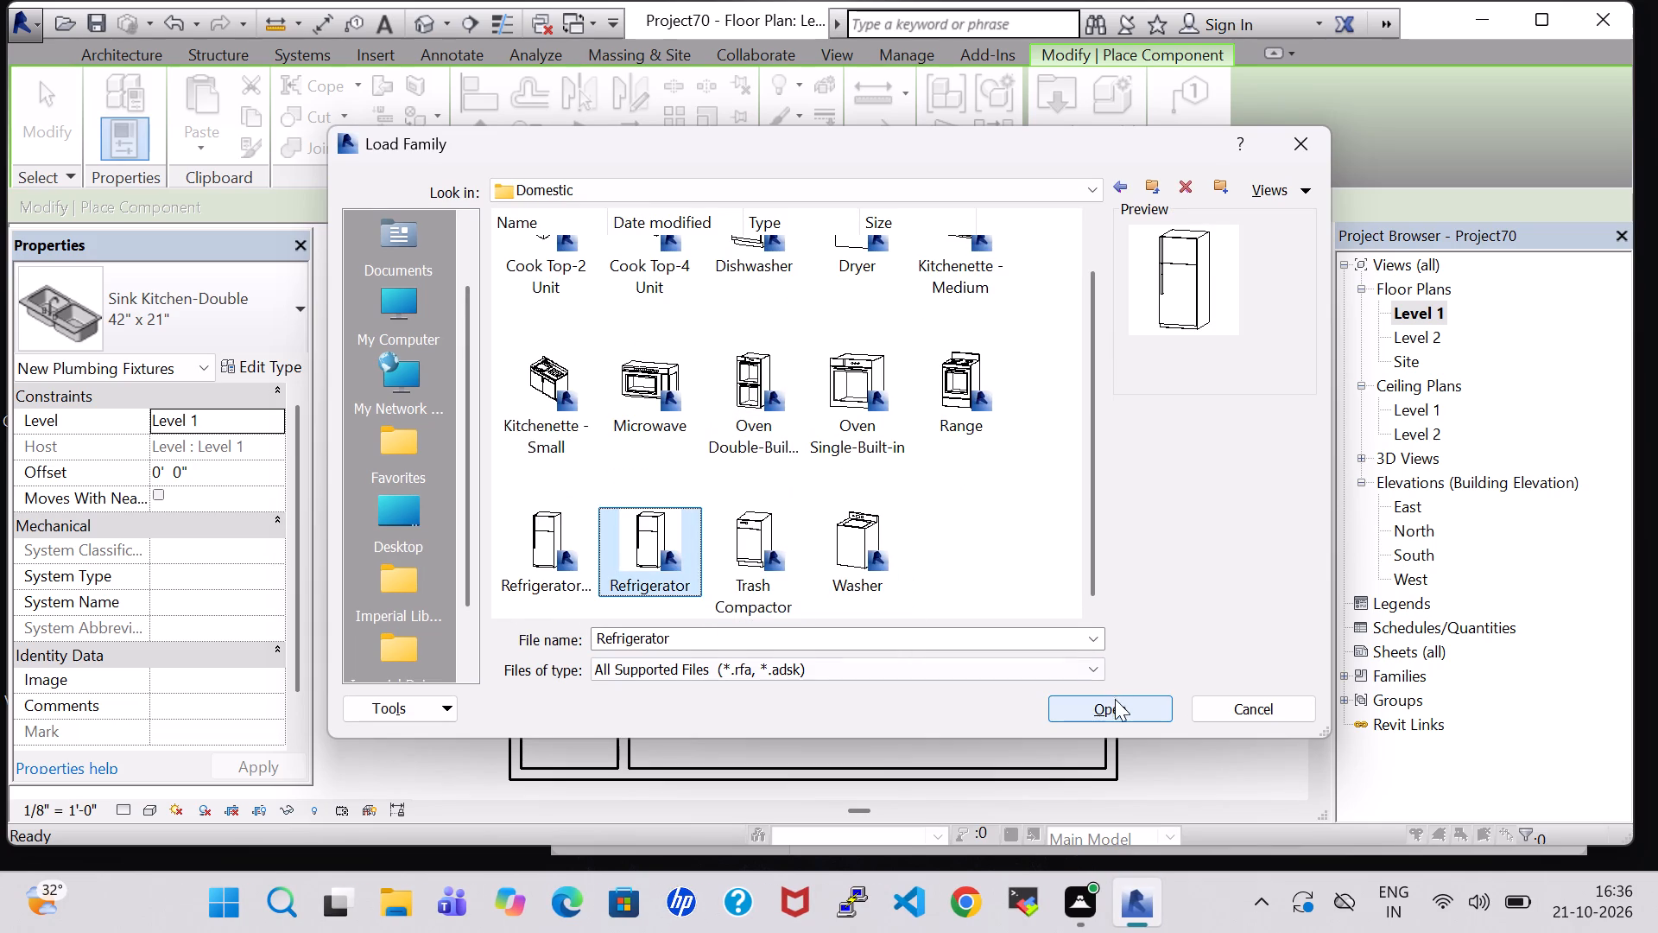
{"action": "left_click", "coordinate": [1115, 699]}
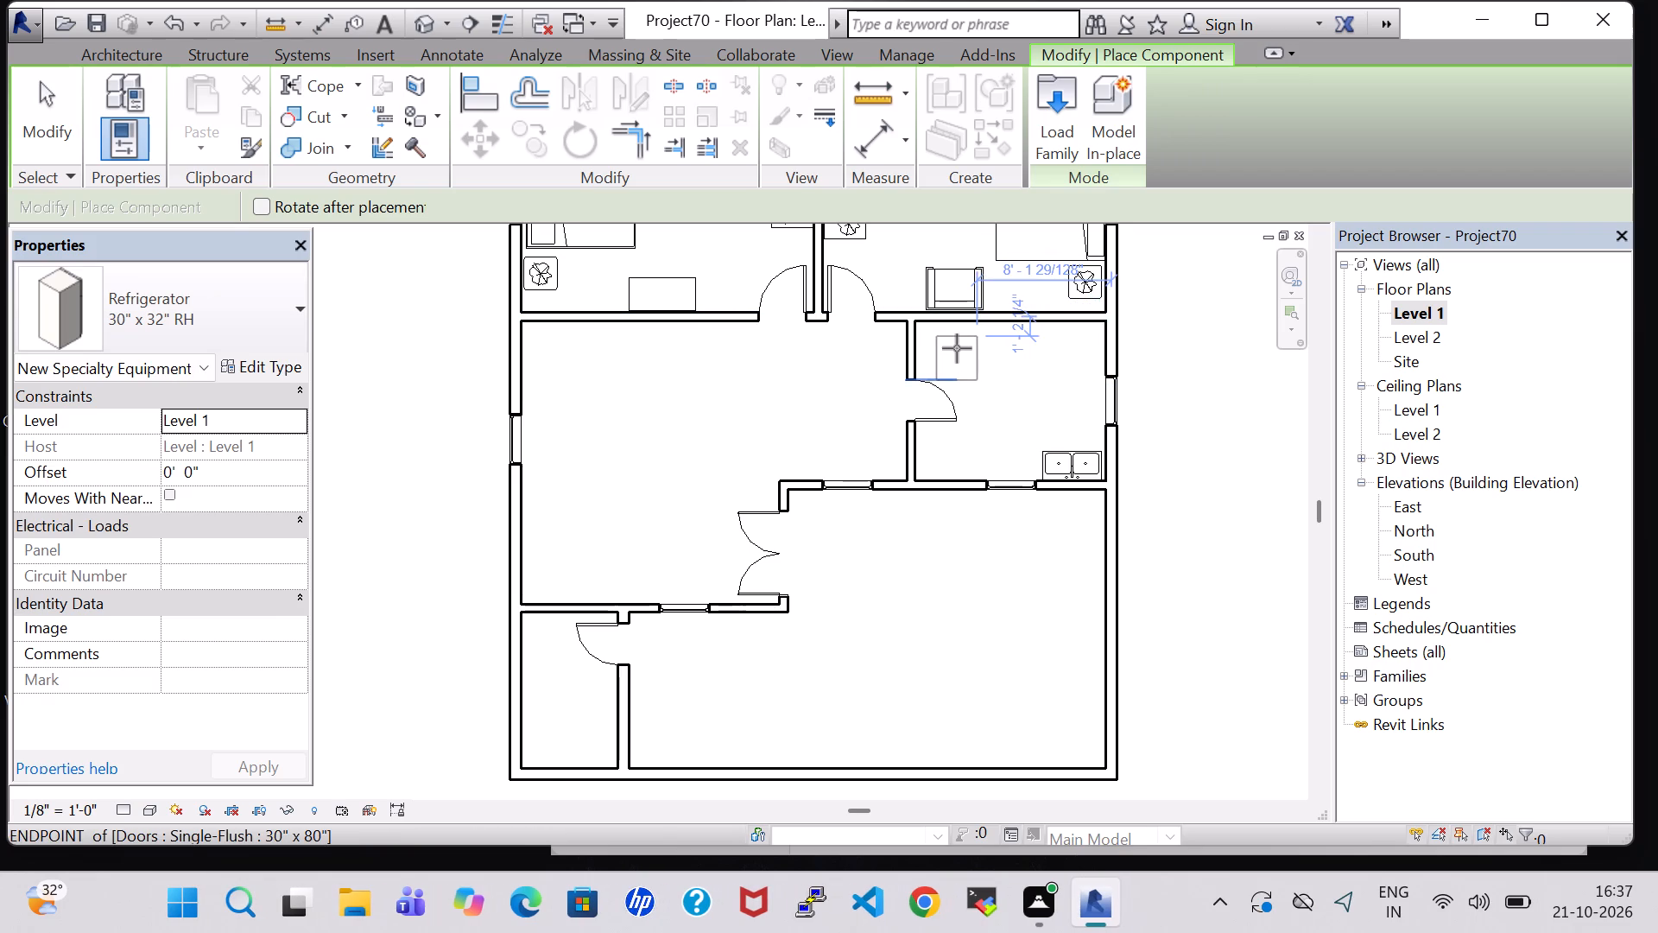
Place the 30" x 32" RH refrigerator in the northwest corner of the room with the kitchen sink, north of the door.
{"action": "scroll", "coordinate": [958, 348], "scroll_direction": "up", "scroll_amount": 4}
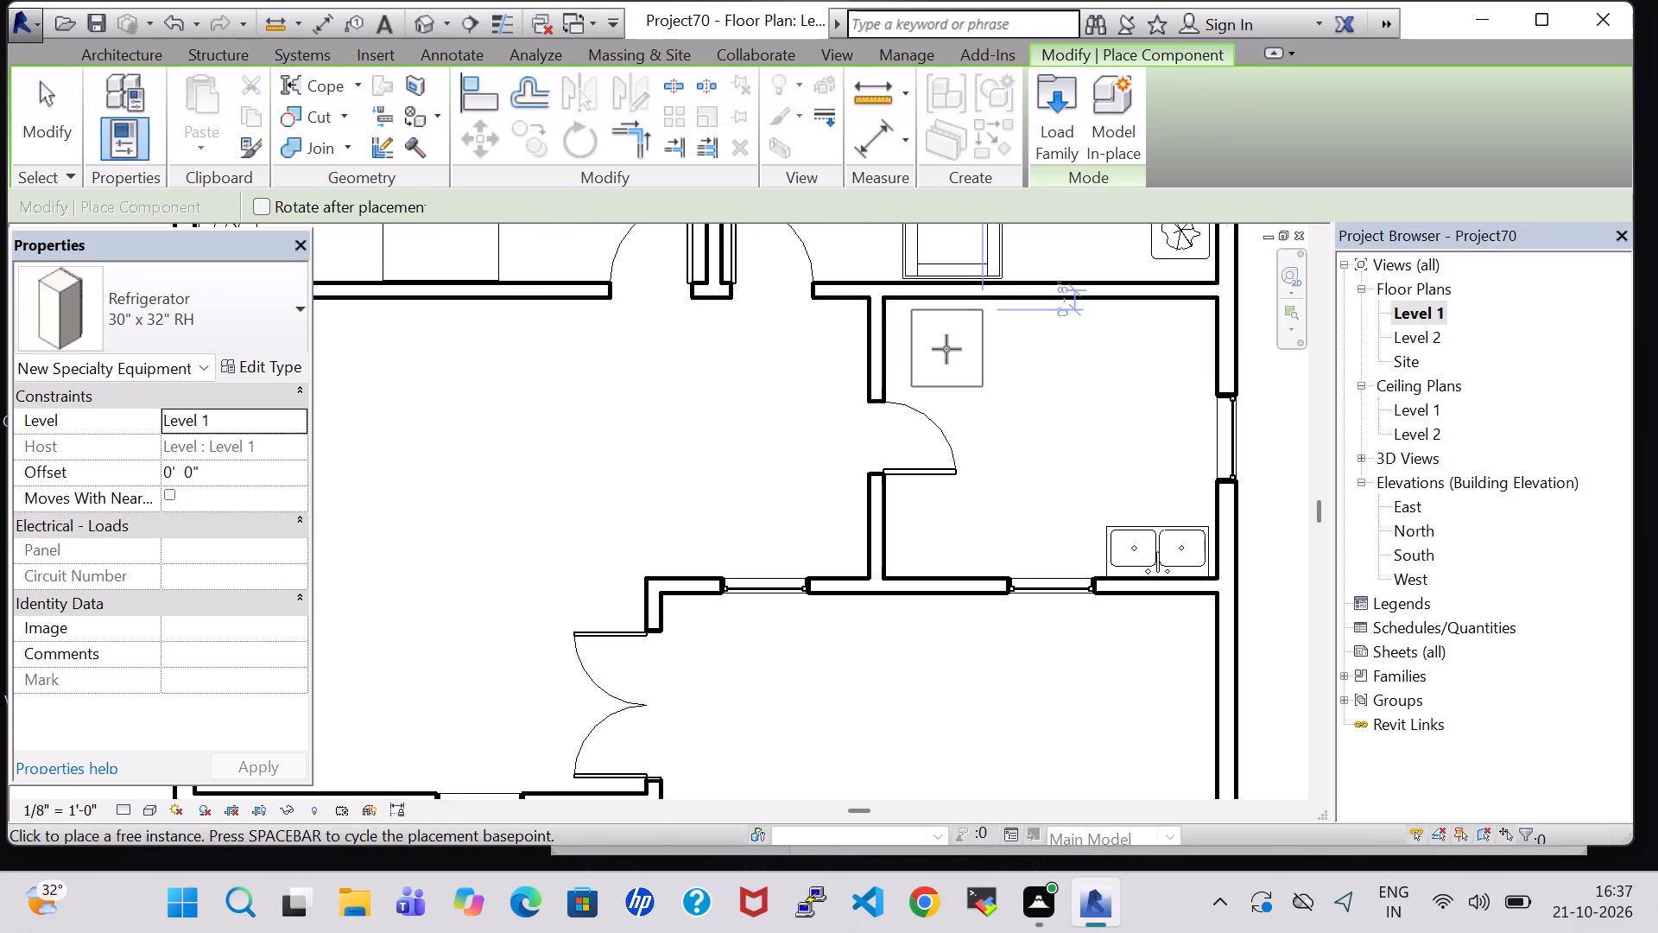
{"action": "scroll", "coordinate": [946, 349], "scroll_direction": "up", "scroll_amount": 6}
{"action": "left_click", "coordinate": [934, 349]}
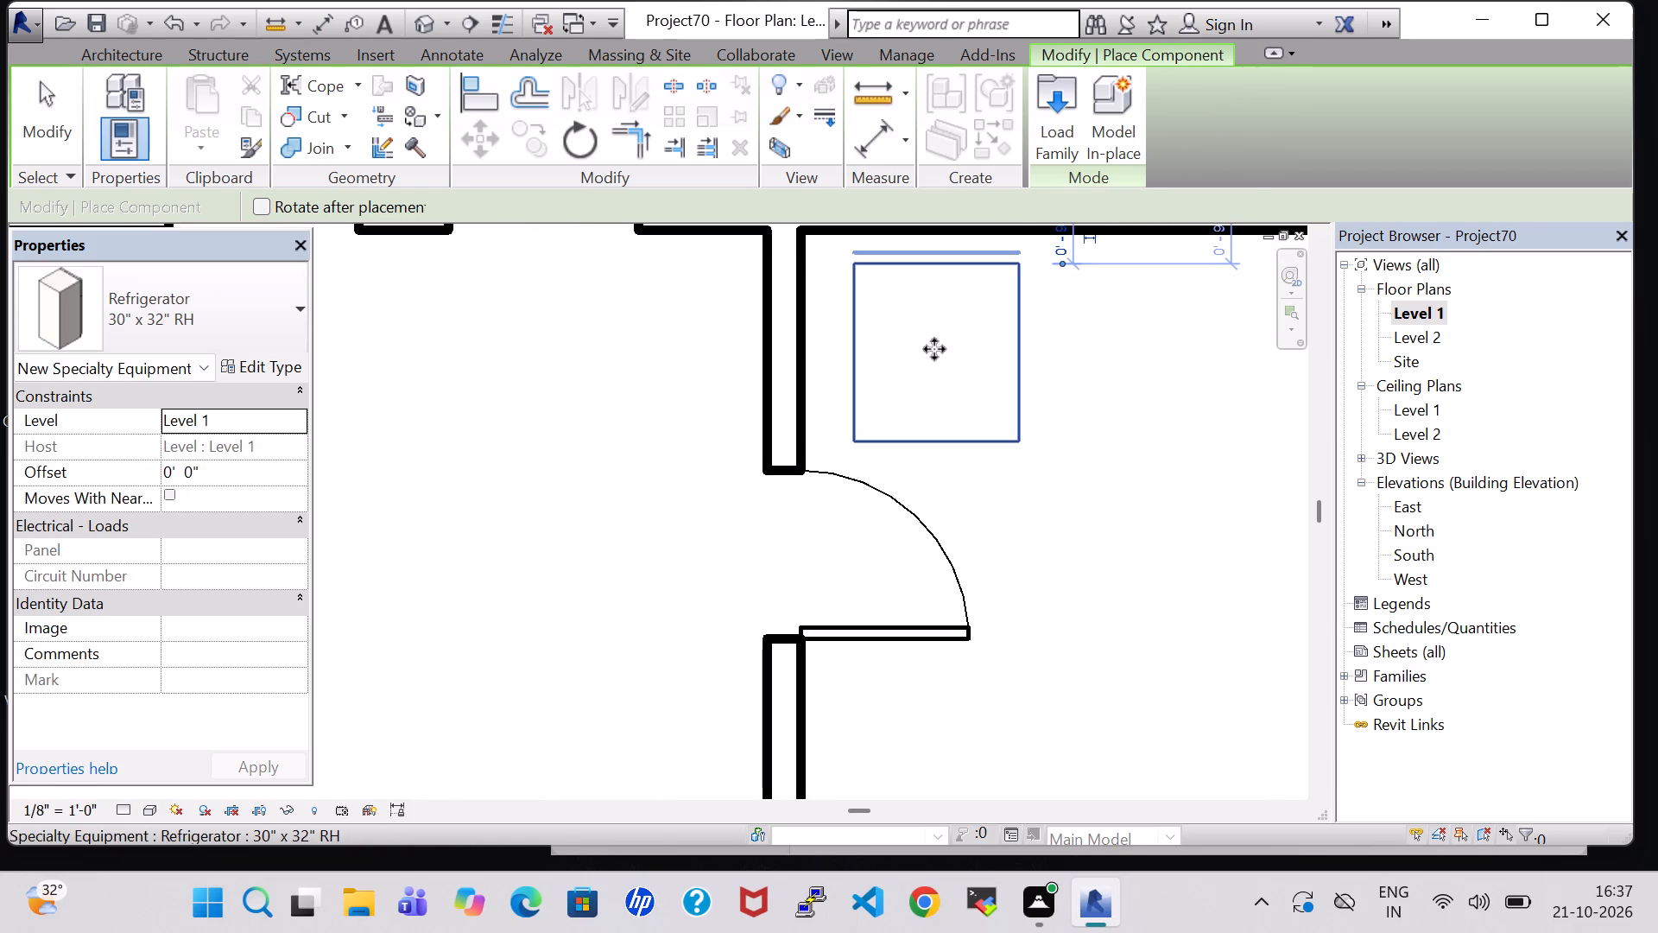
{"action": "key", "text": "Escape"}
{"action": "key", "text": "Escape"}
Nudge the refrigerator slightly north toward the kitchen's north wall.
{"action": "left_click", "coordinate": [934, 362]}
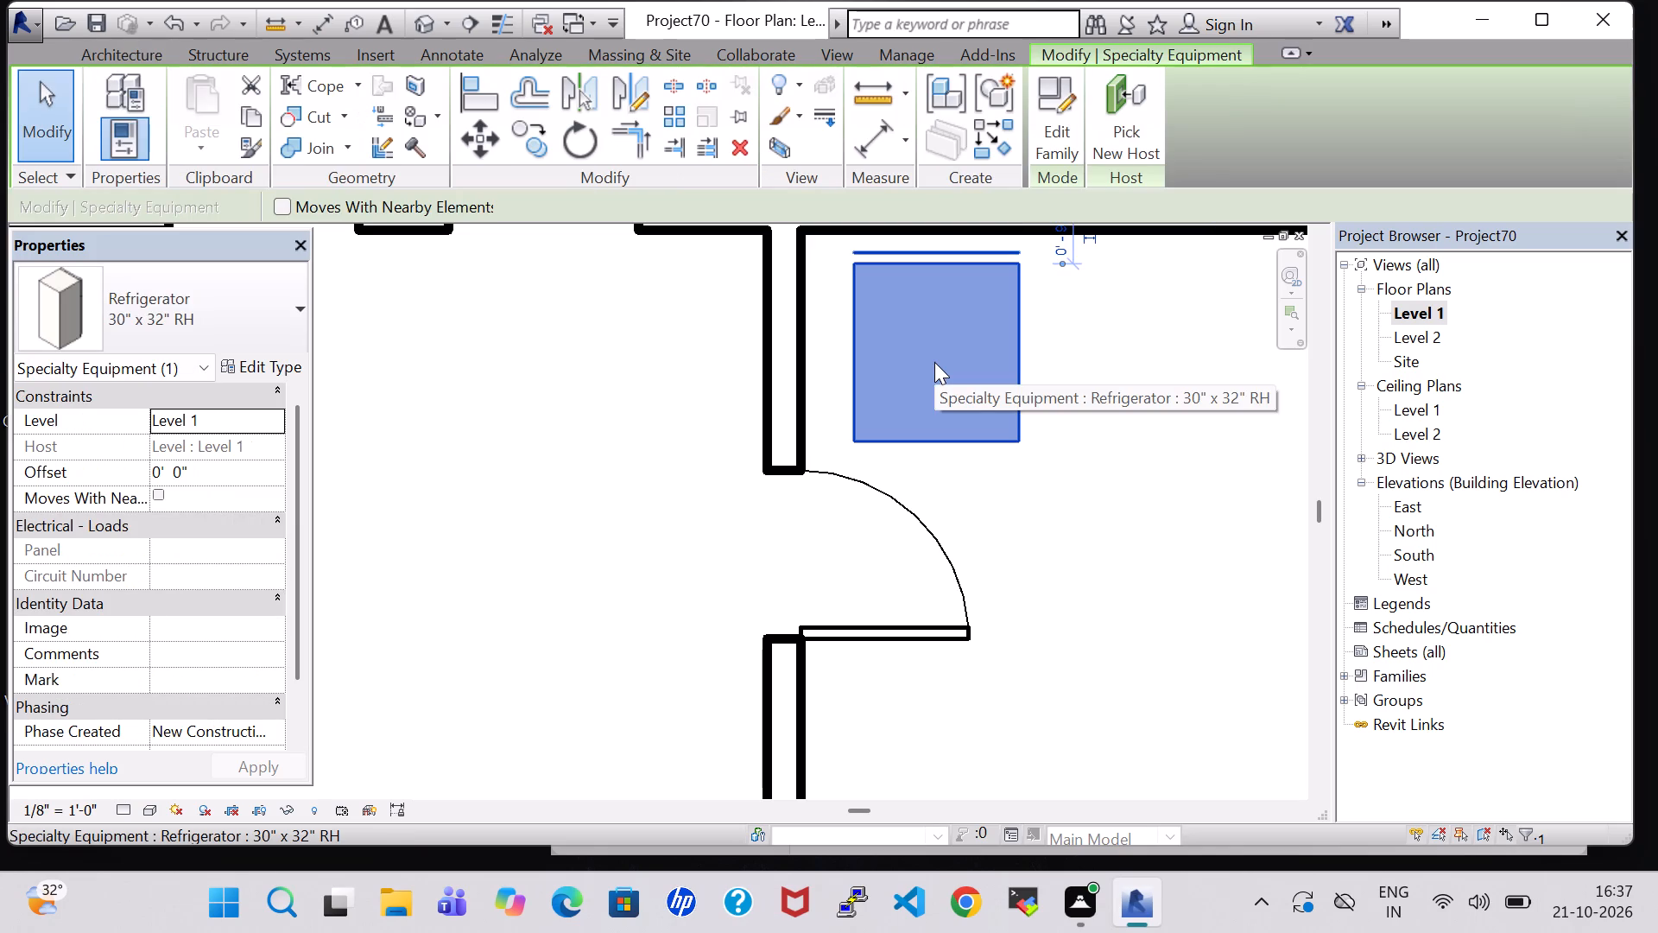
{"action": "key", "text": "Up"}
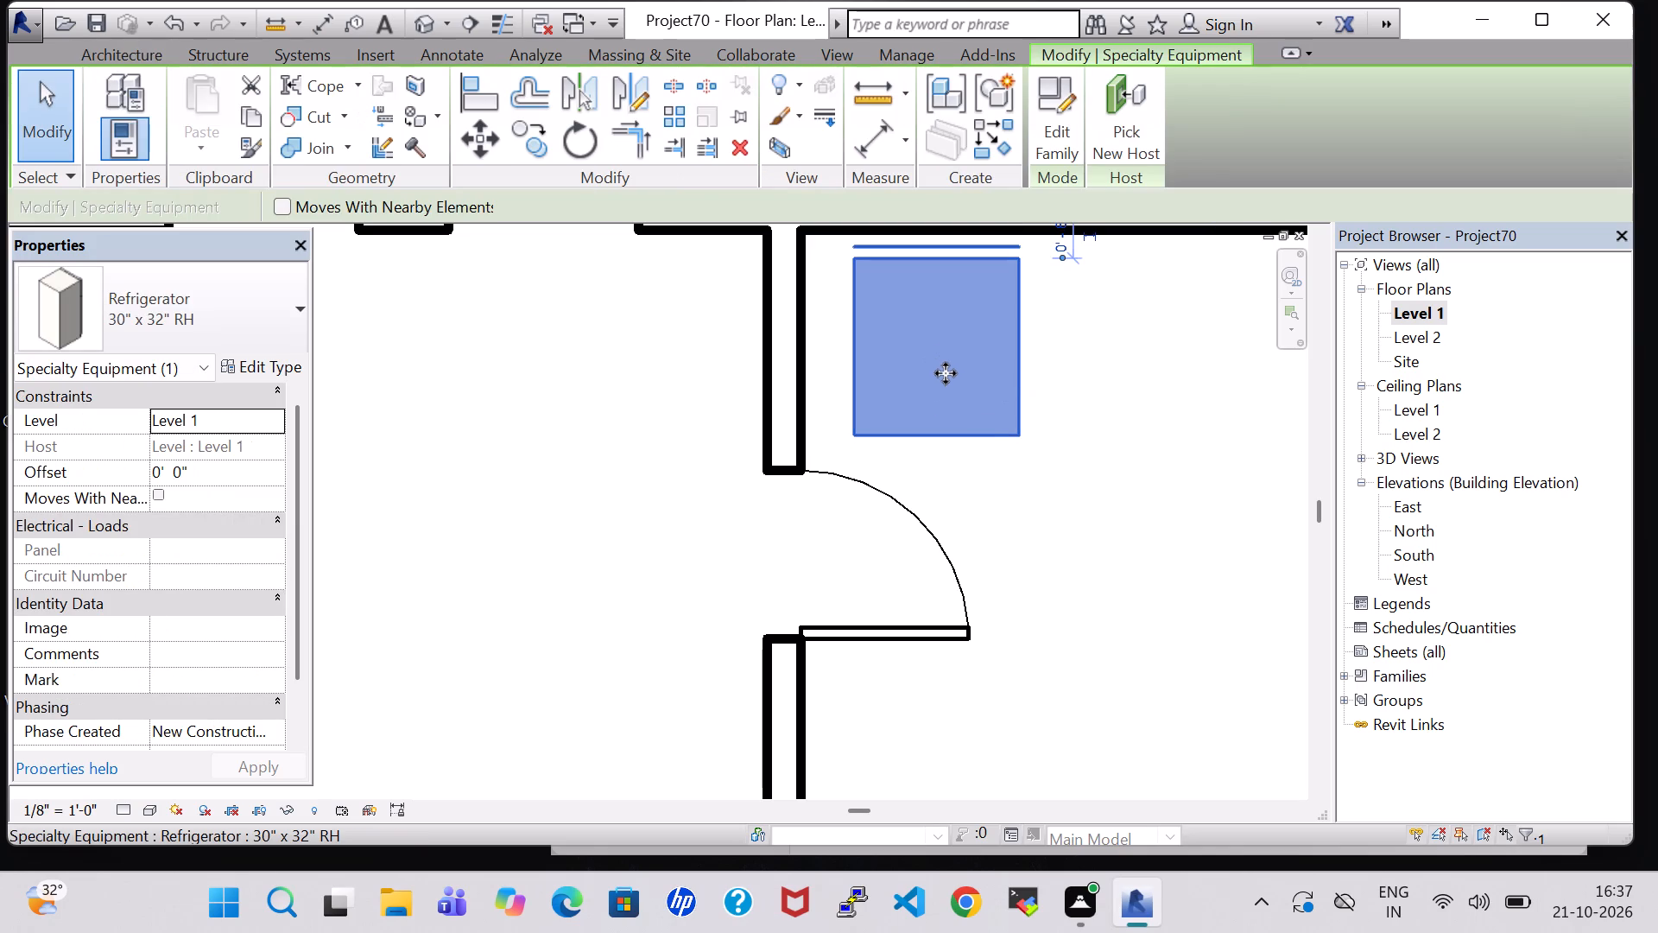
{"action": "left_click", "coordinate": [1085, 511]}
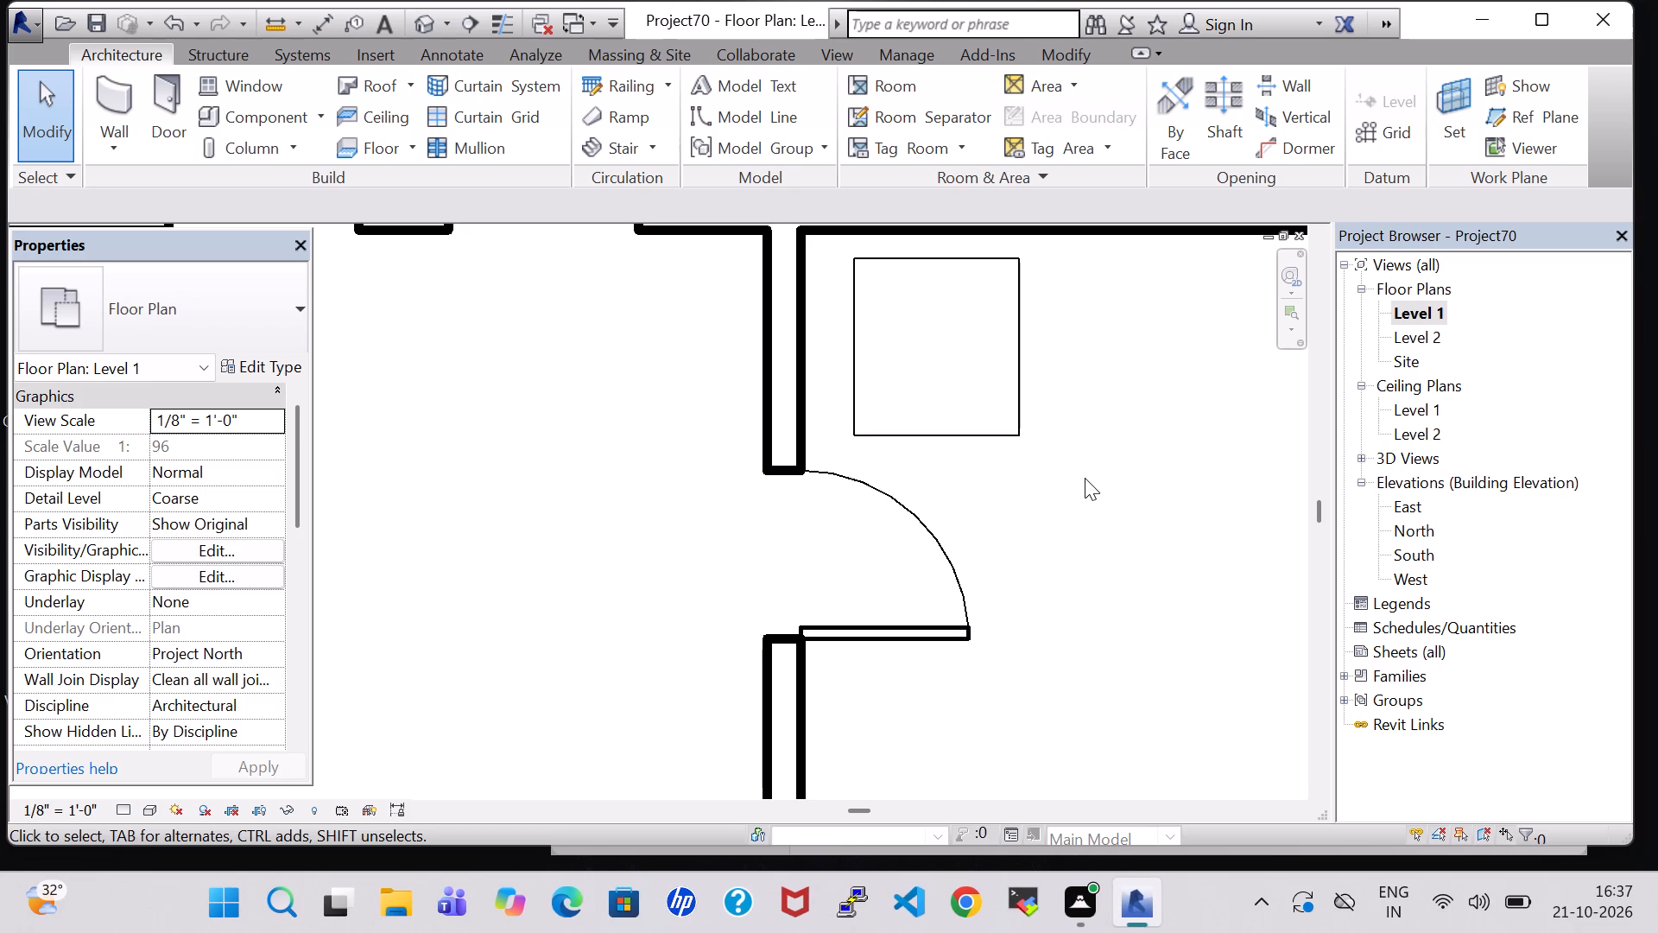
{"action": "left_click", "coordinate": [1085, 478]}
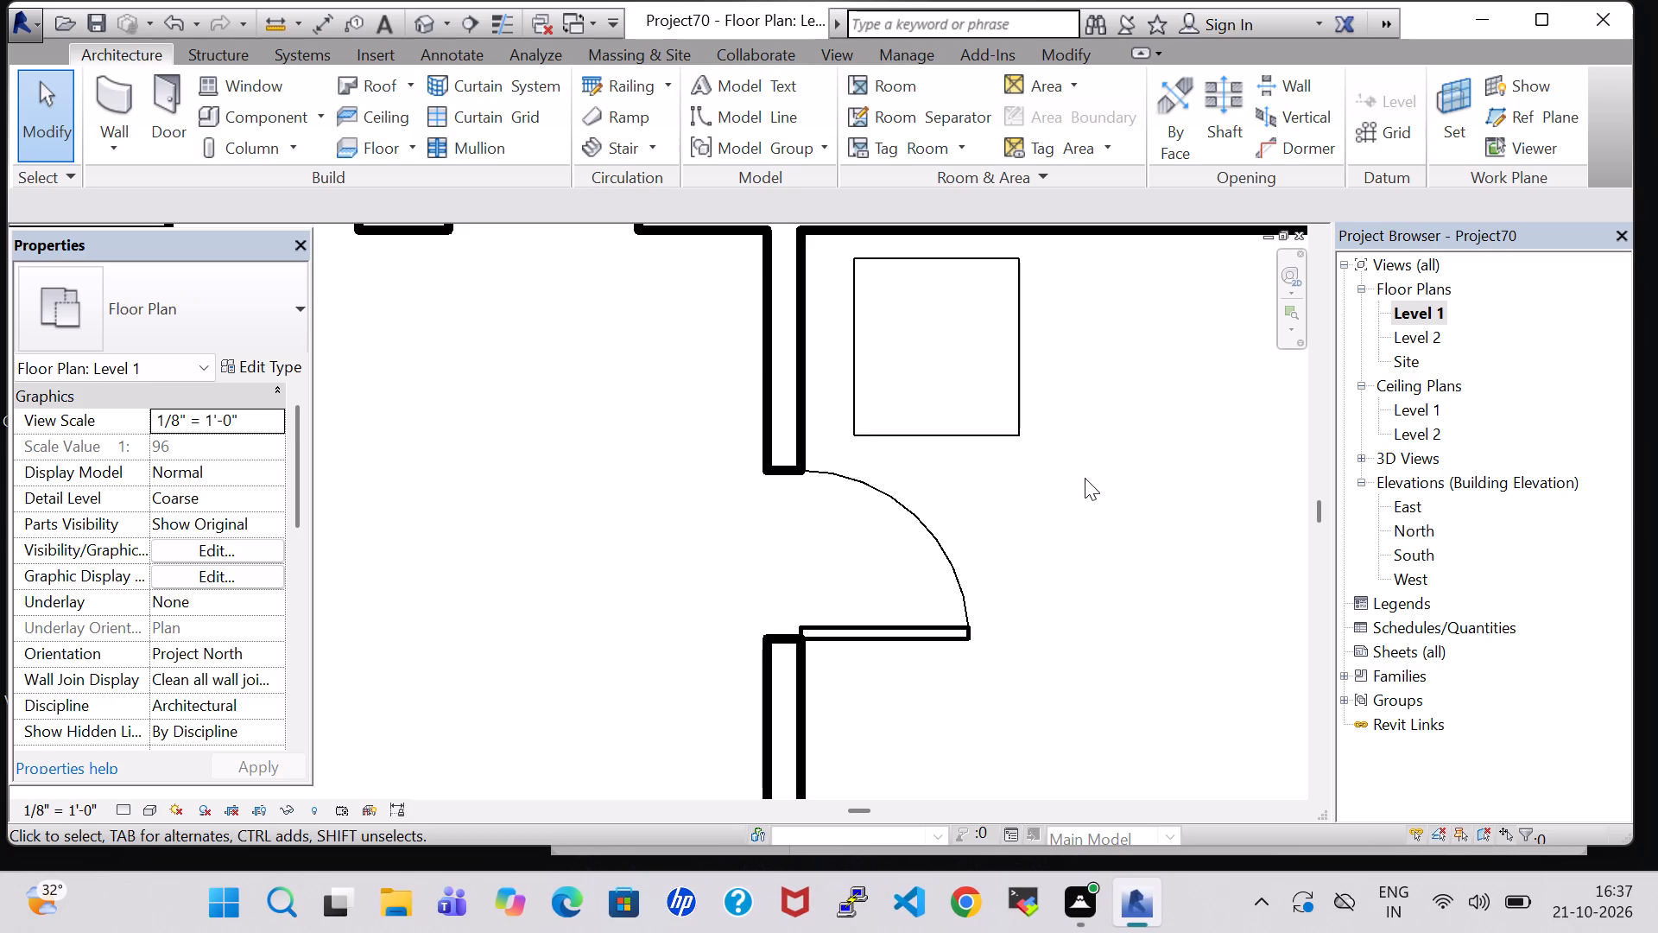
{"action": "scroll", "coordinate": [1085, 478], "scroll_direction": "down", "scroll_amount": 2}
{"action": "left_click", "coordinate": [1085, 478]}
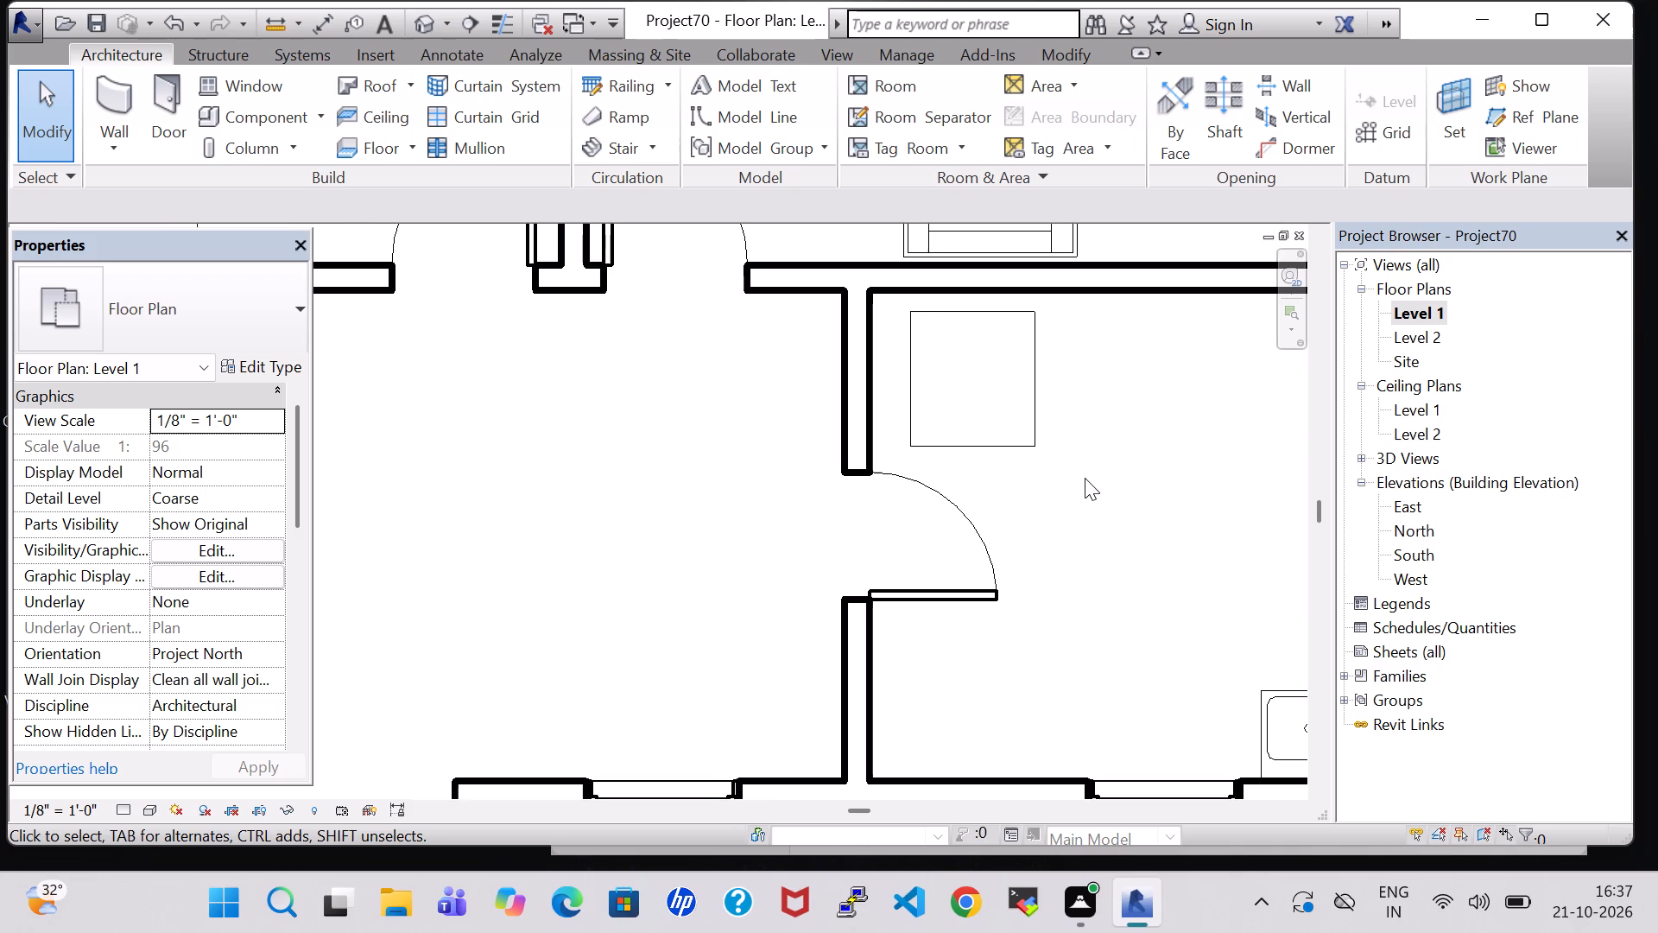
{"action": "left_click", "coordinate": [970, 384]}
{"action": "left_click", "coordinate": [1092, 391]}
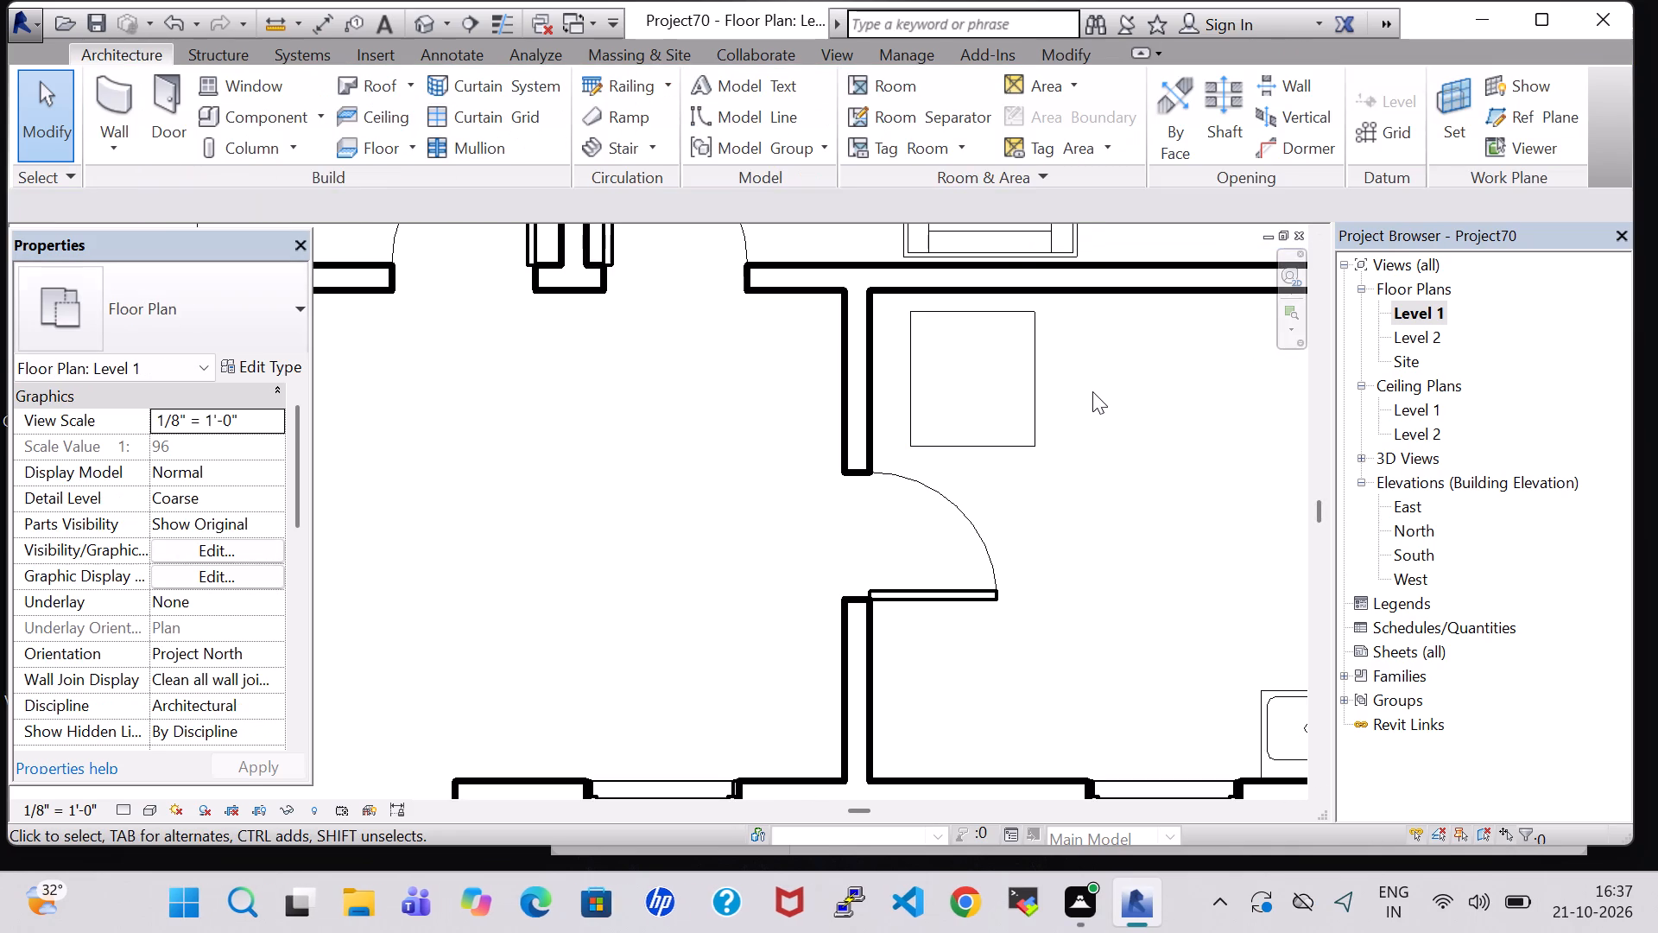
Examine the refrigerator's position and facing direction in the 3D view, and return to the Level 1 floor plan.
{"action": "scroll", "coordinate": [1092, 391], "scroll_direction": "down", "scroll_amount": 3}
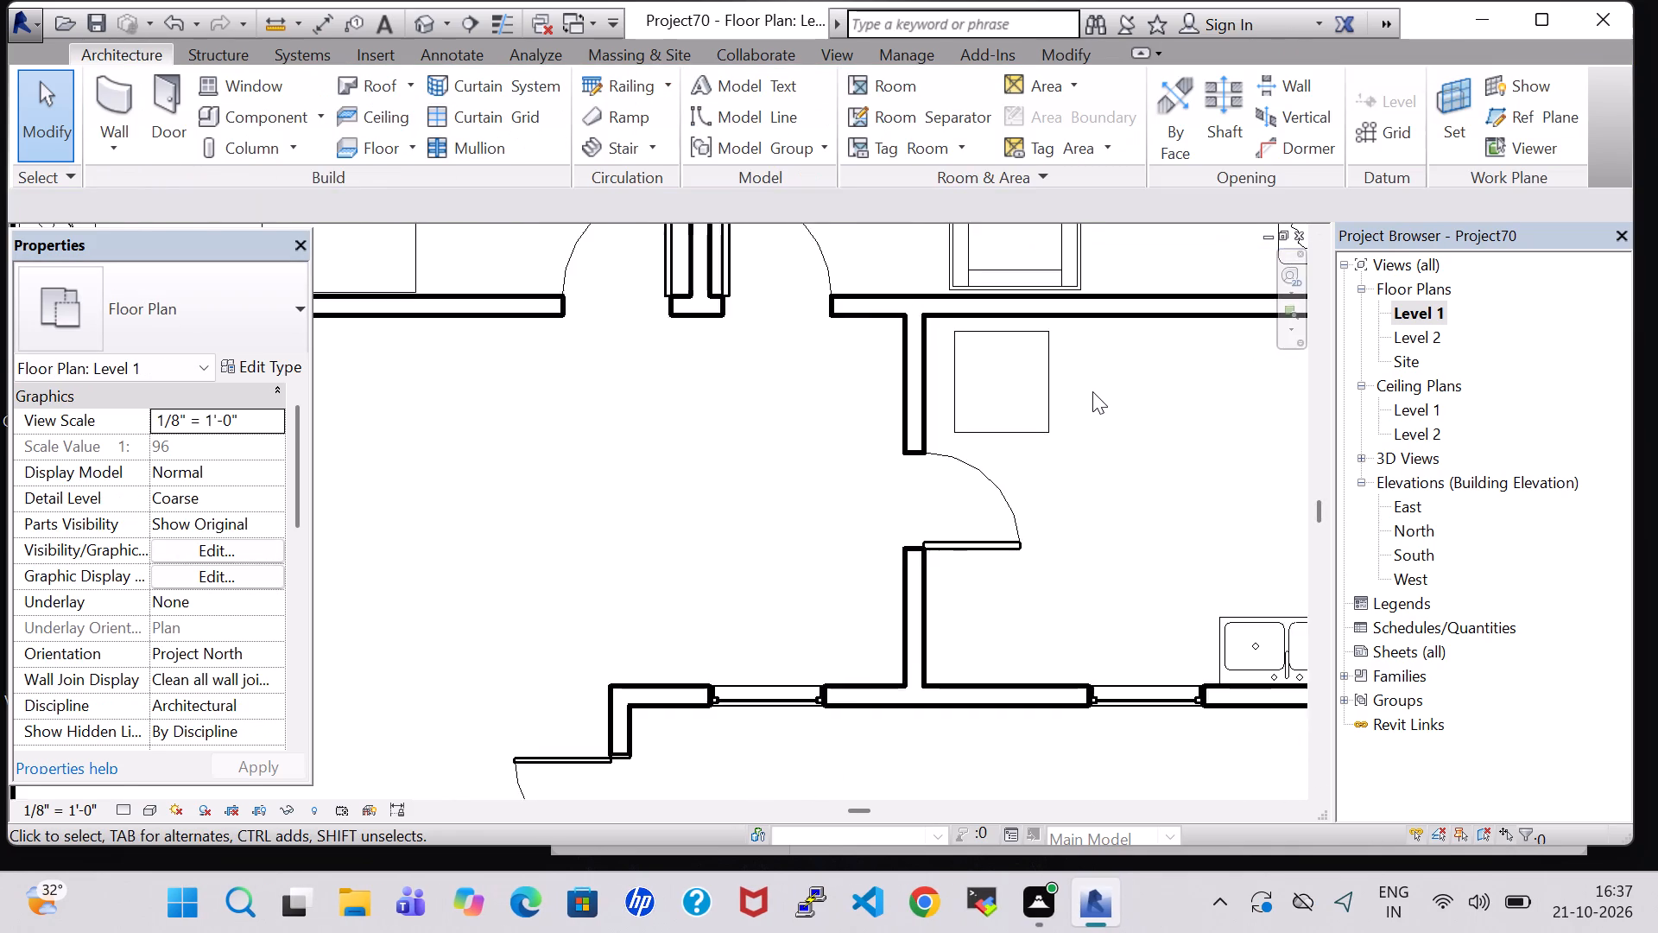
{"action": "middle_click_drag", "start_coordinate": [1092, 391], "coordinate": [1075, 396]}
{"action": "left_click", "coordinate": [434, 23]}
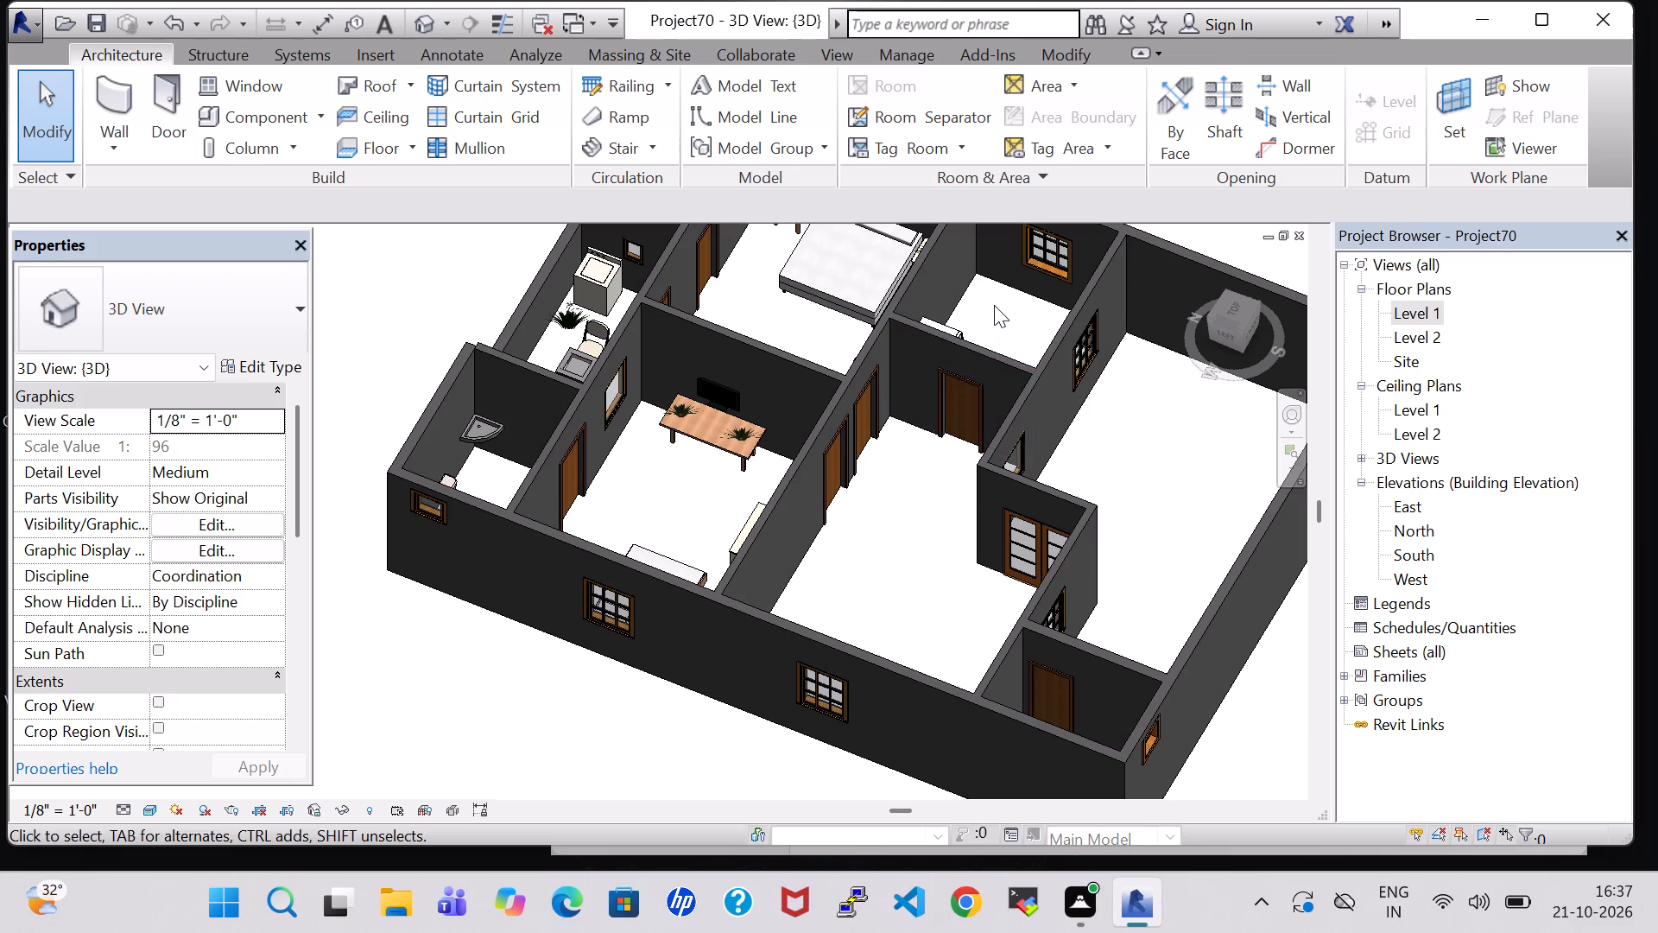
{"action": "scroll", "coordinate": [994, 305], "scroll_direction": "up", "scroll_amount": 1, "text": "shift"}
{"action": "middle_click_drag", "start_coordinate": [994, 305], "coordinate": [922, 421], "text": "shift"}
{"action": "middle_click_drag", "start_coordinate": [1178, 587], "coordinate": [1023, 557]}
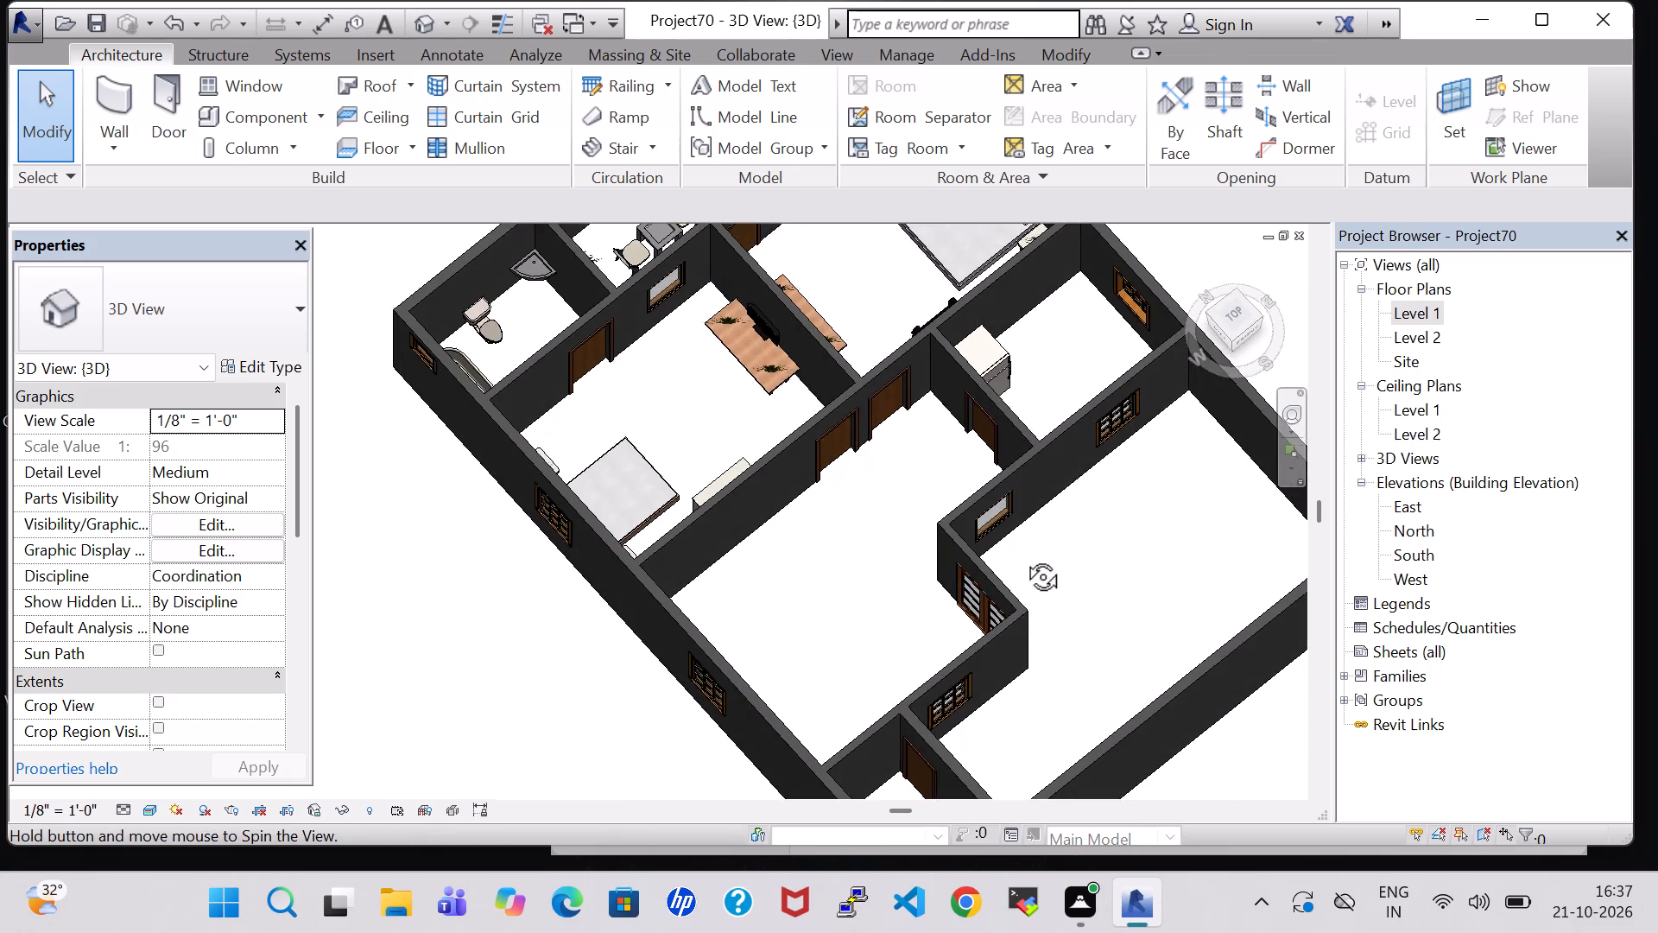
{"action": "middle_click_drag", "start_coordinate": [1023, 557], "coordinate": [998, 551]}
{"action": "scroll", "coordinate": [996, 538], "scroll_direction": "up", "scroll_amount": 6}
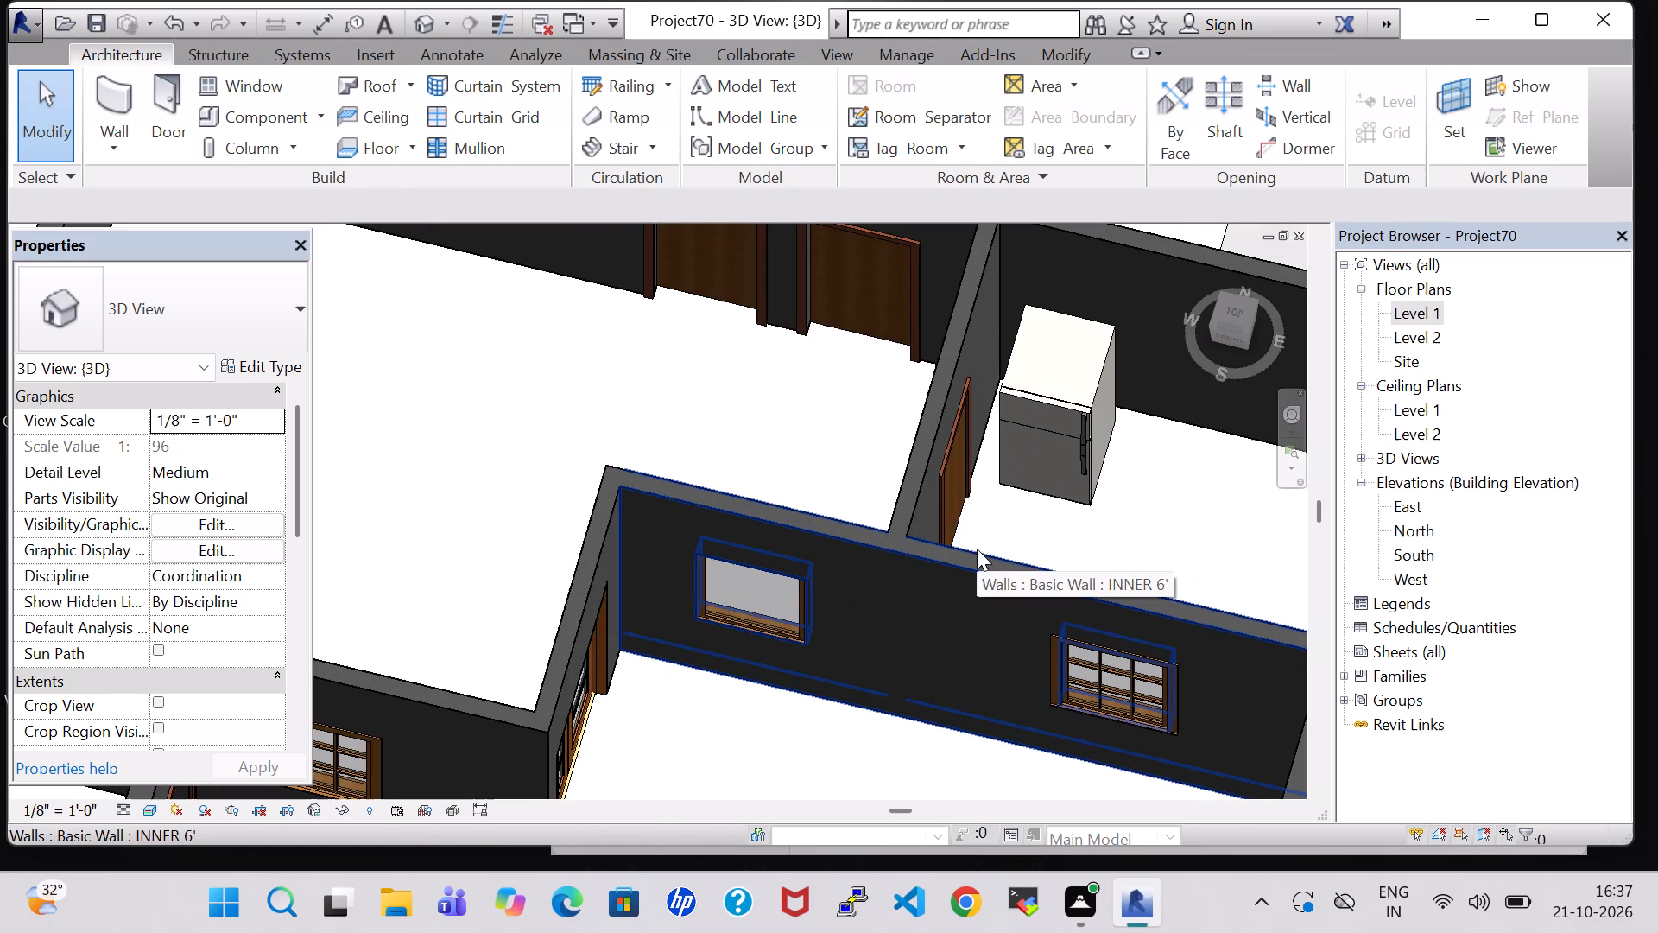
{"action": "double_click", "coordinate": [1420, 319]}
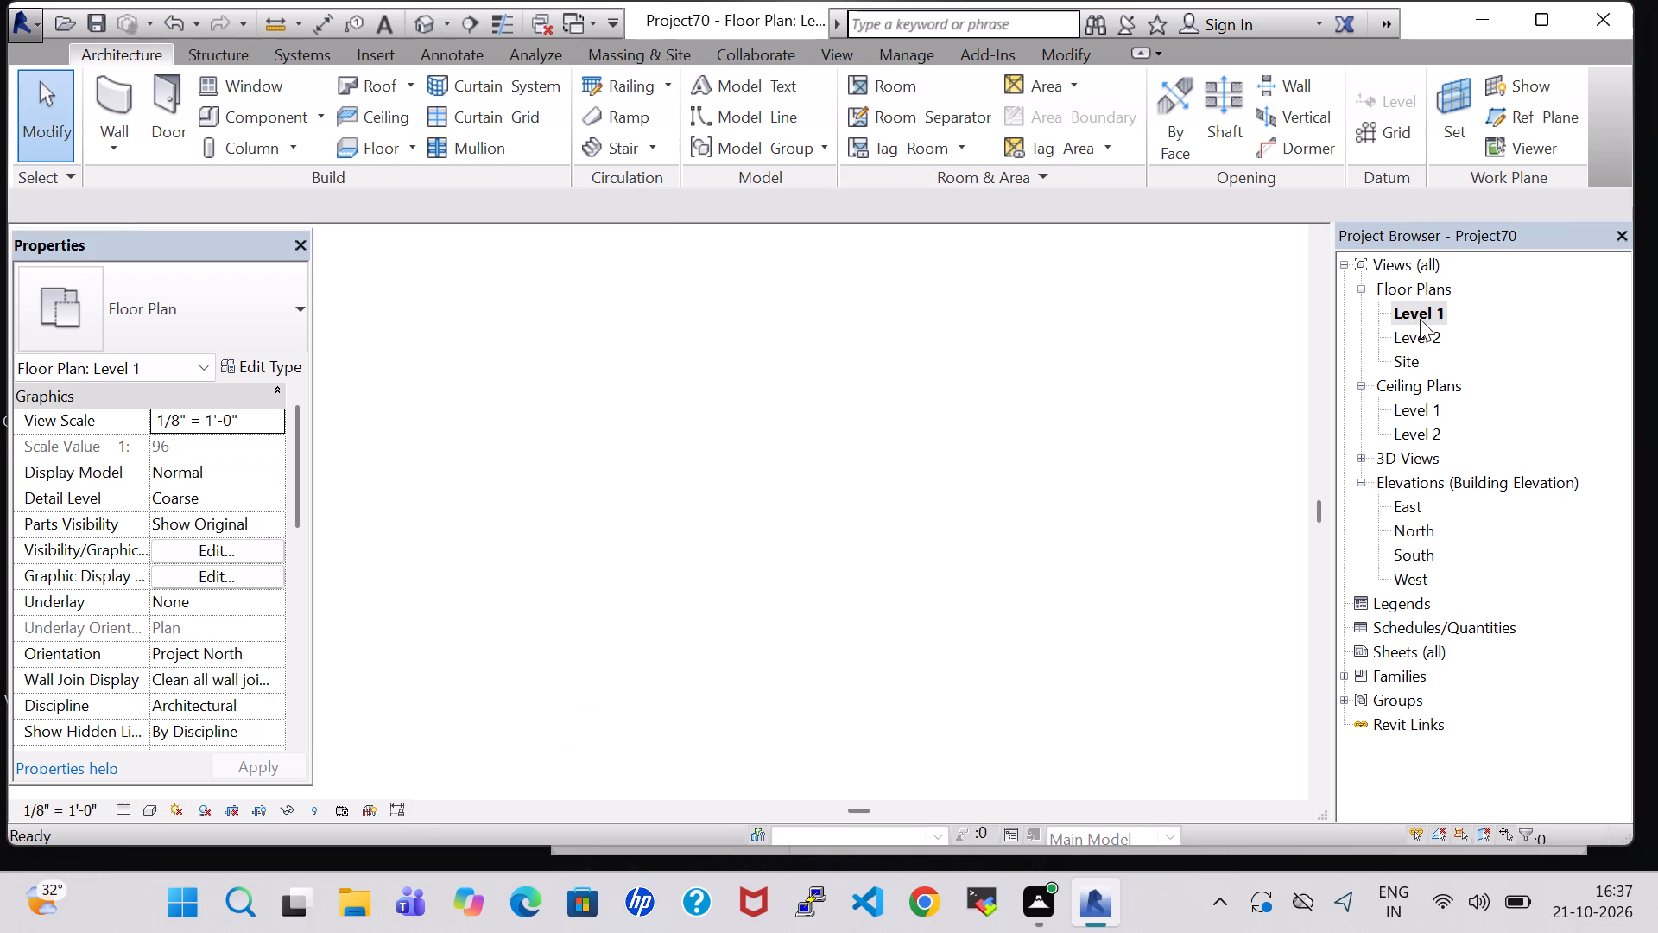
{"action": "left_click", "coordinate": [1148, 496]}
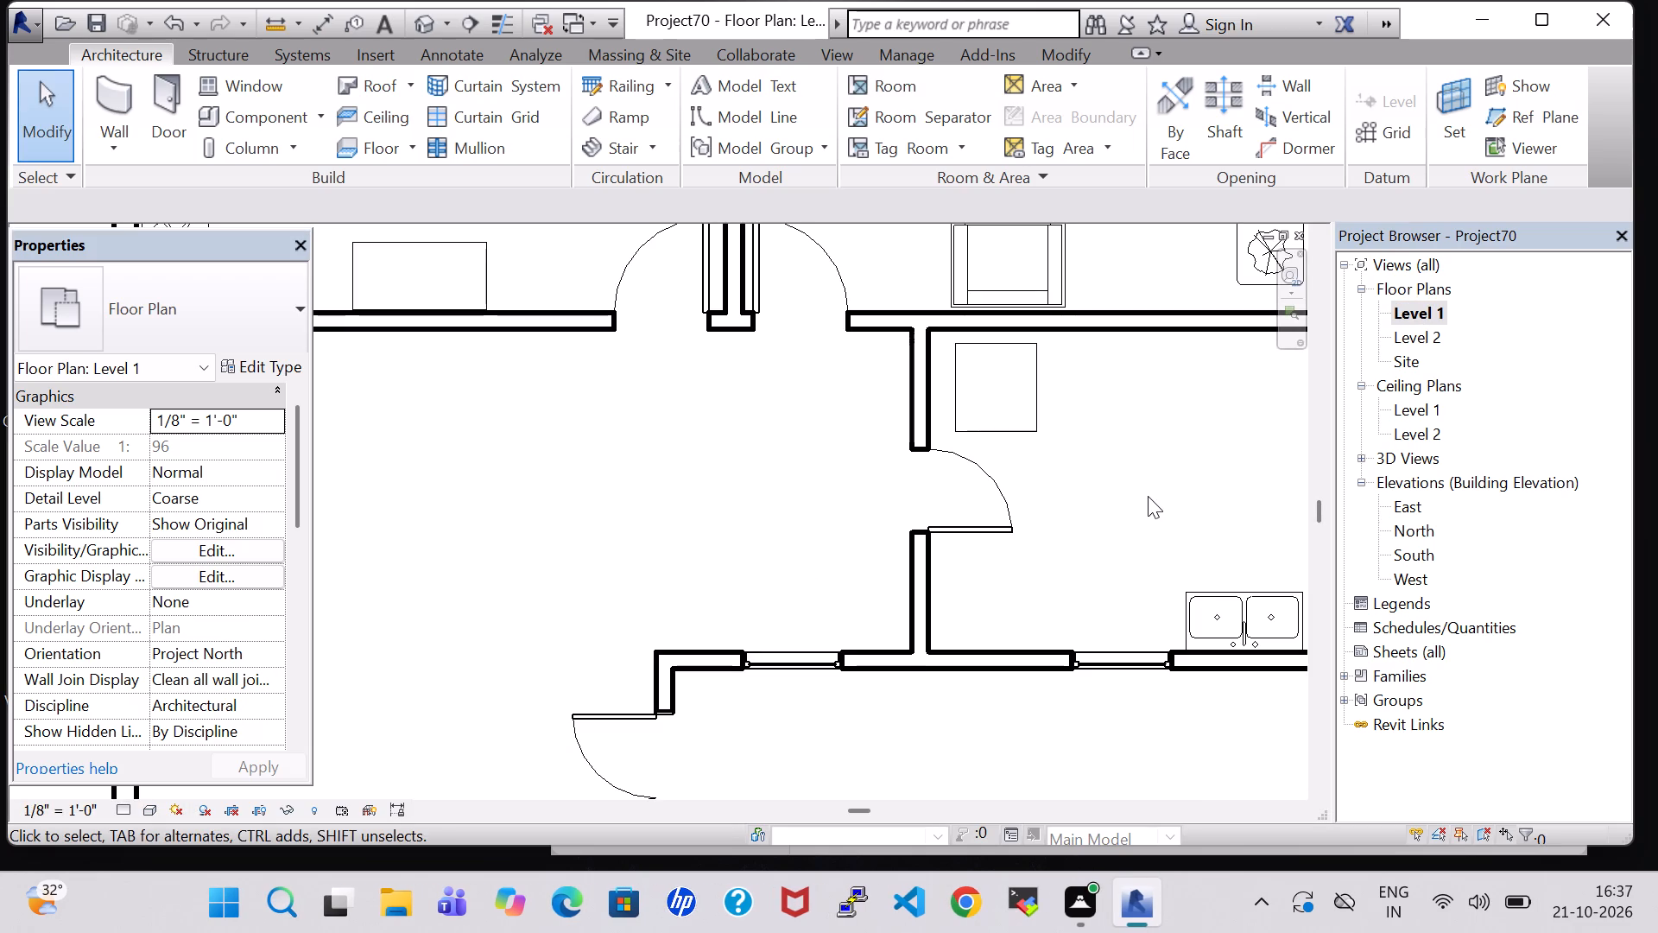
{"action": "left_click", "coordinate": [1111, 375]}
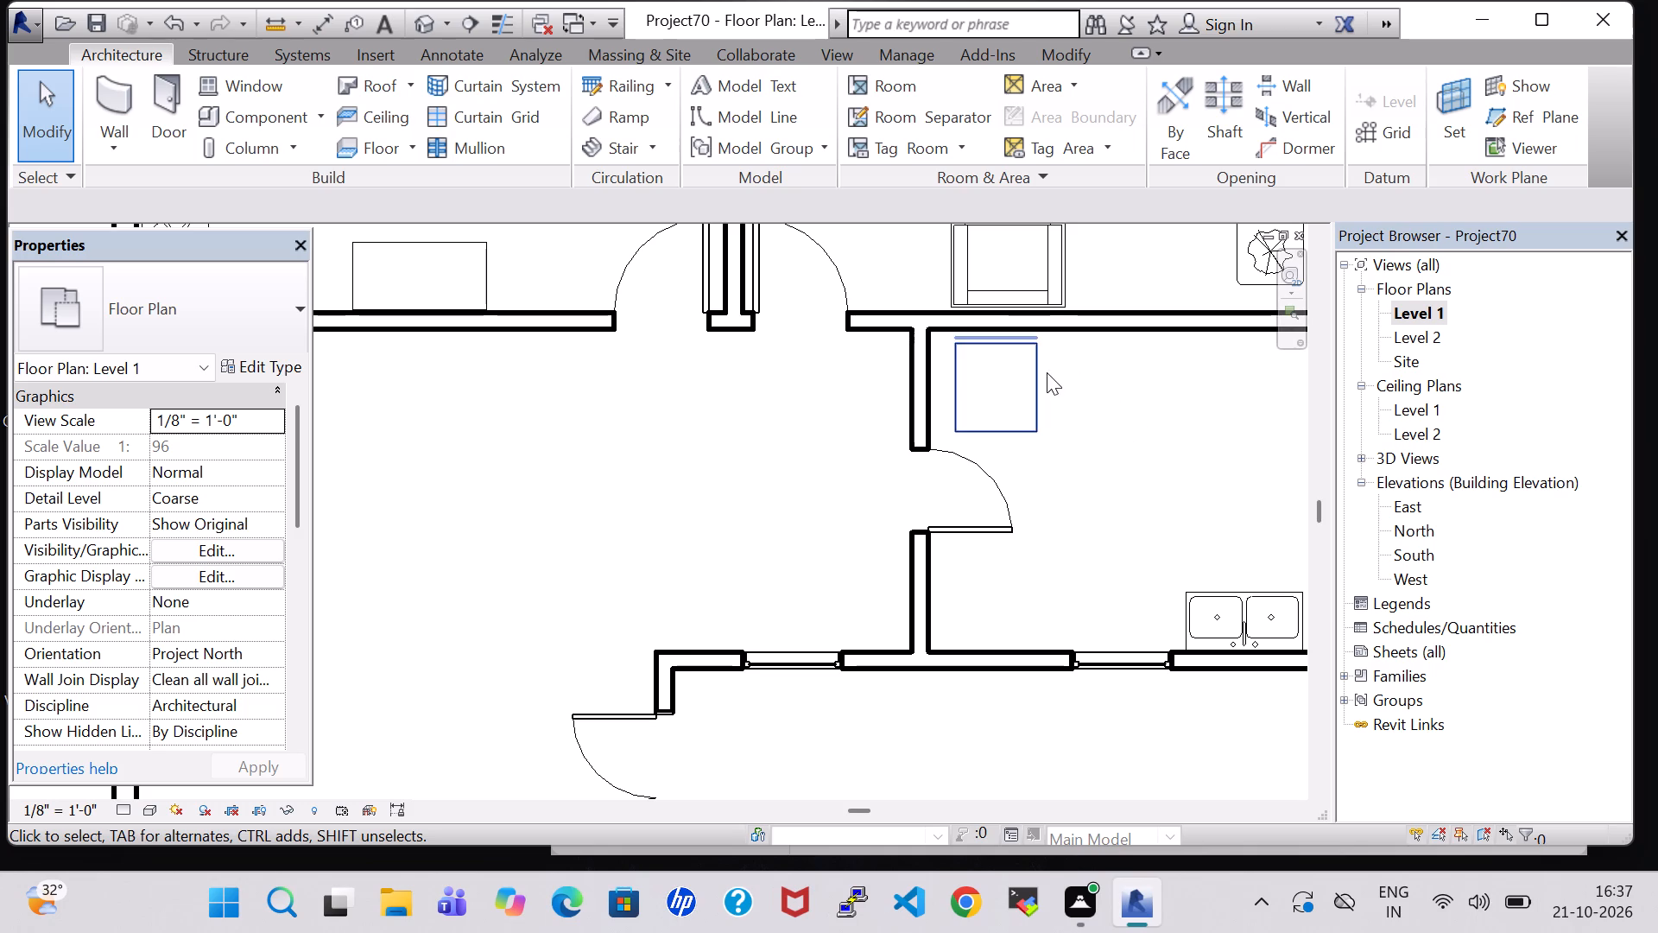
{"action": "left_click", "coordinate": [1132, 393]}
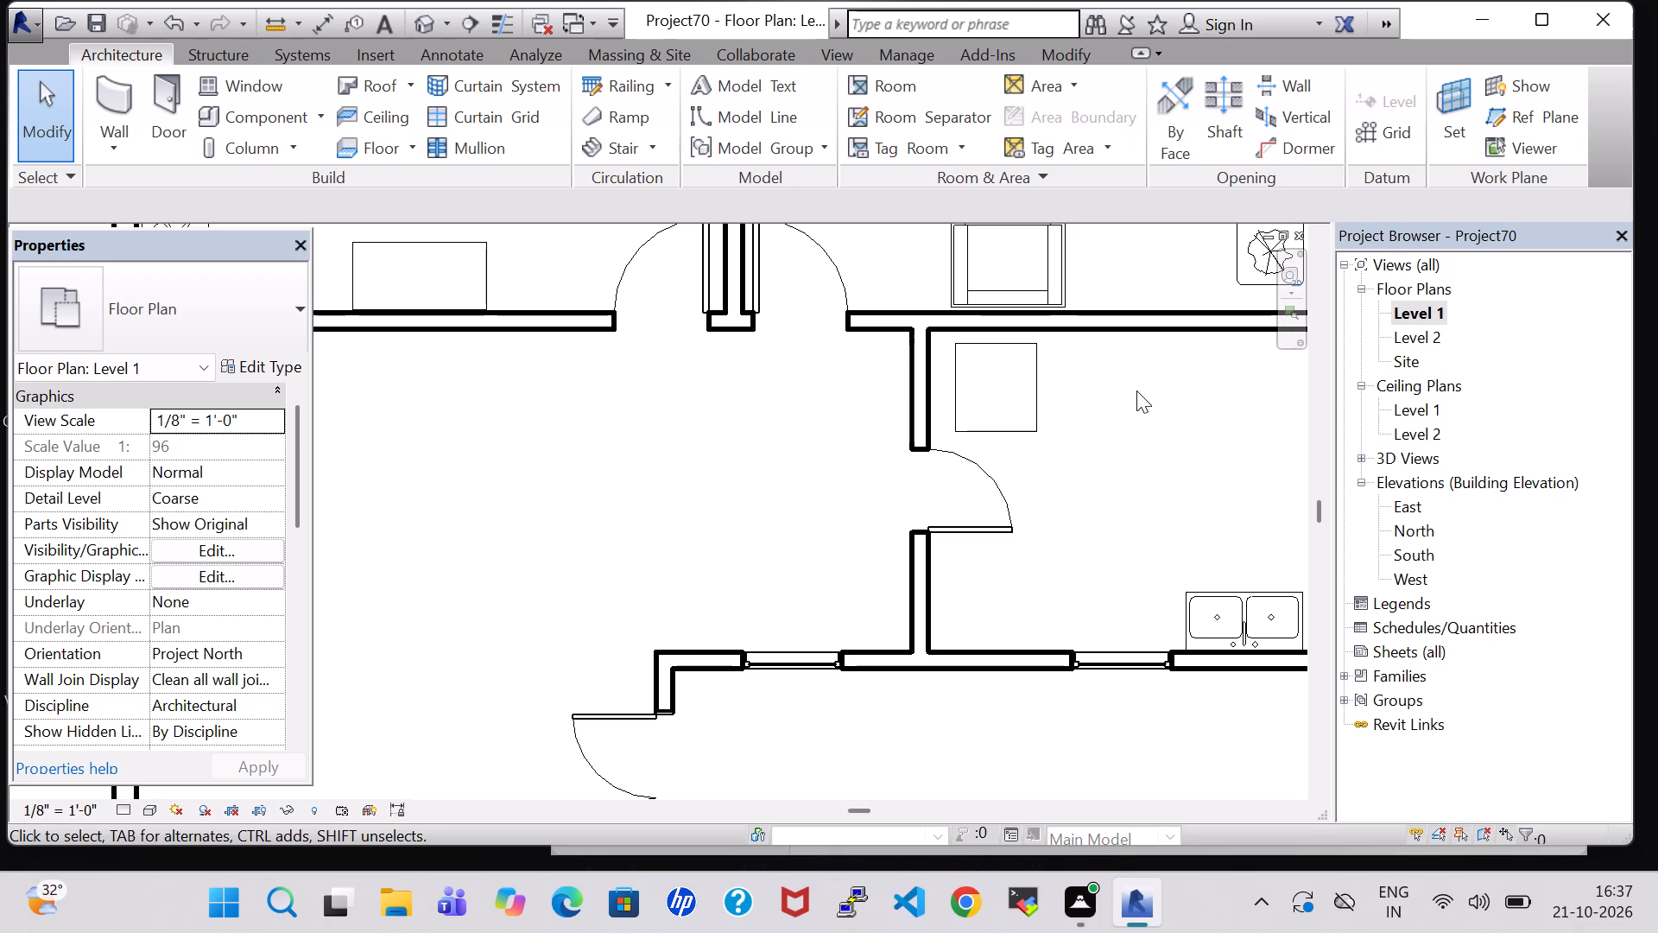
Nudge the refrigerator east along the kitchen's north wall, away from the wall with the door.
{"action": "left_click", "coordinate": [1043, 379]}
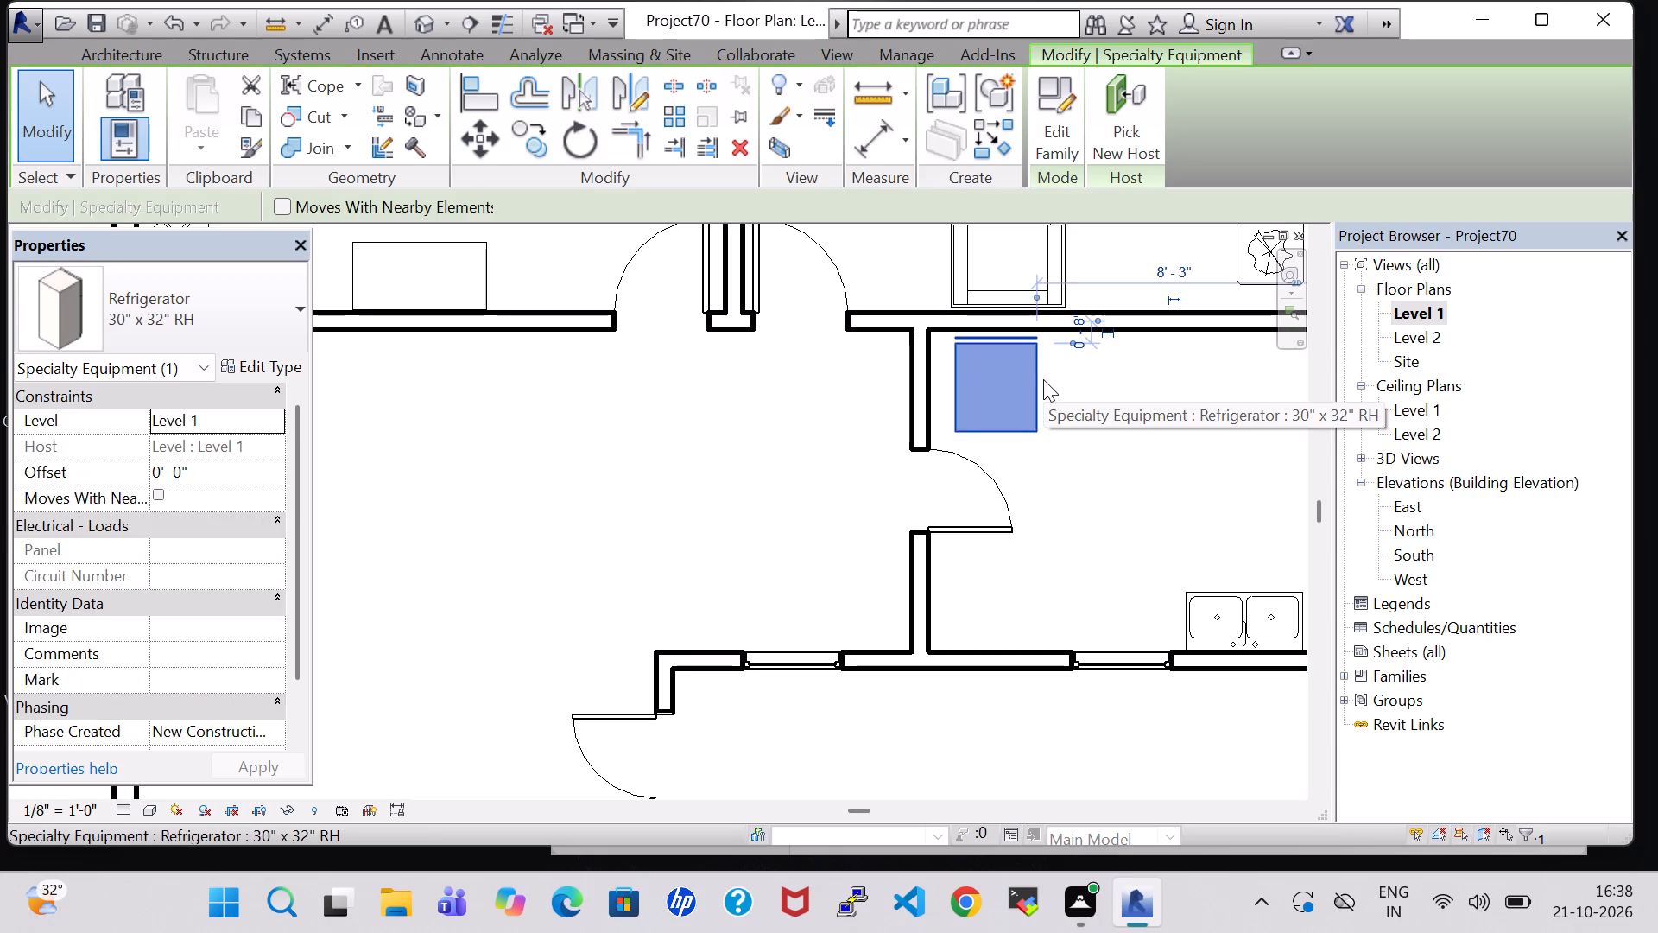
{"action": "key", "text": "Right"}
{"action": "key", "text": "Right"}
{"action": "key", "text": "Right"}
{"action": "key", "text": "Right"}
{"action": "key", "text": "Right"}
{"action": "key", "text": "Right"}
{"action": "key", "text": "Right"}
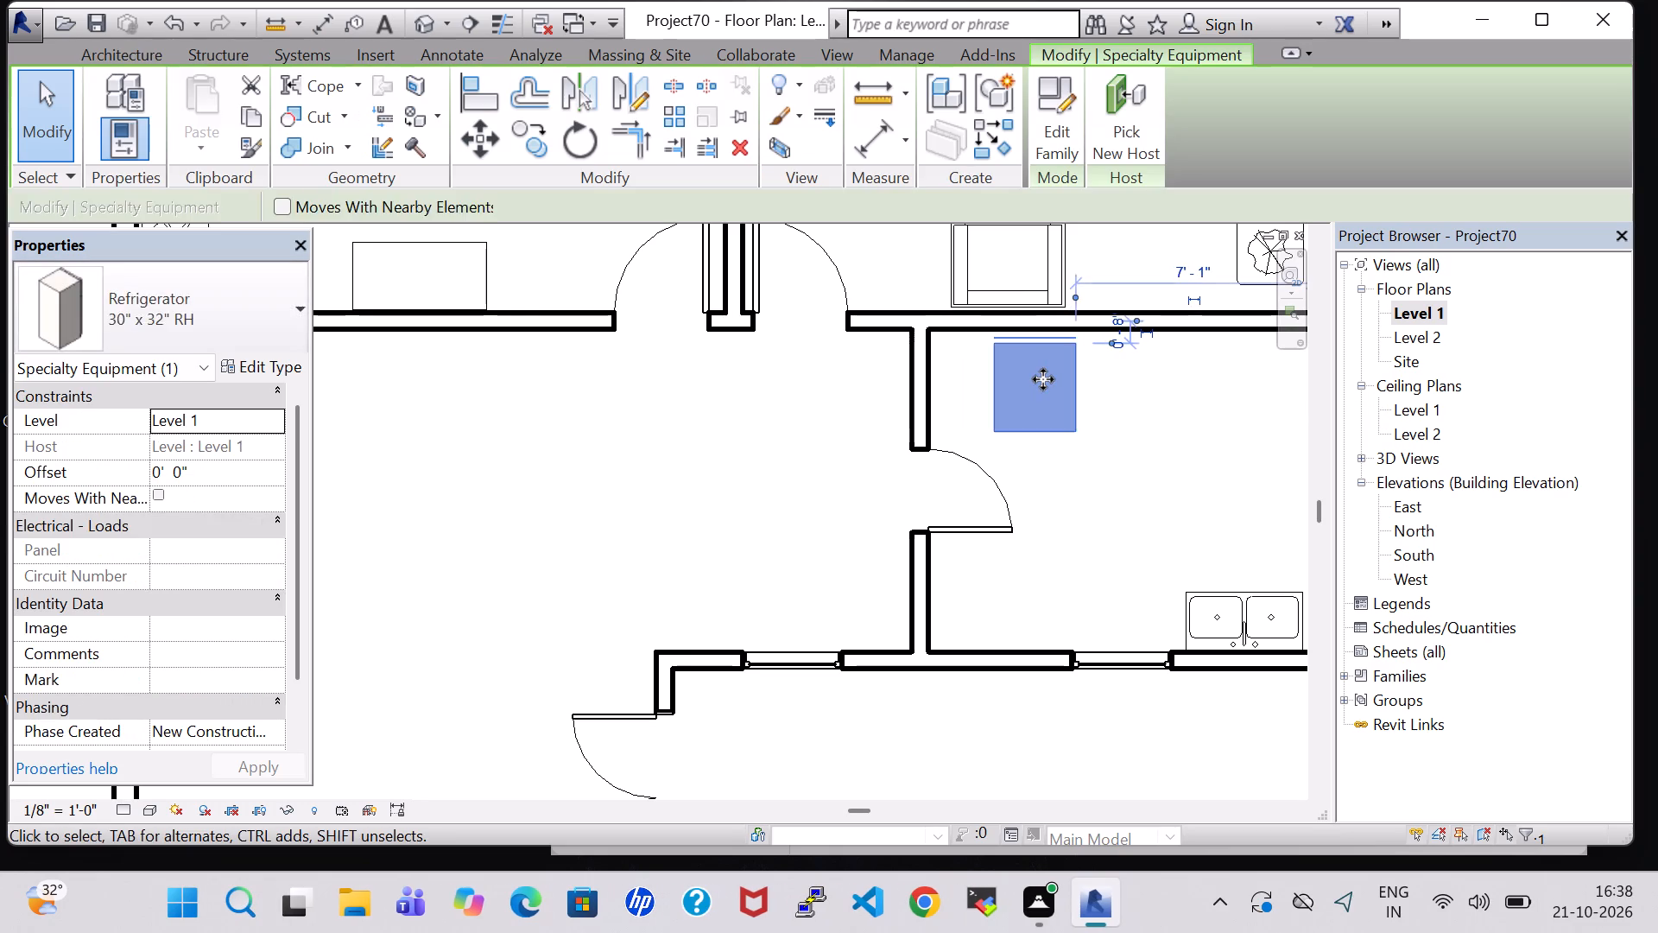
{"action": "key", "text": "Right"}
{"action": "key", "text": "Right"}
{"action": "key", "text": "Right"}
{"action": "key", "text": "Right"}
{"action": "key", "text": "Right"}
{"action": "key", "text": "Right"}
{"action": "key", "text": "Right"}
{"action": "key", "text": "Right"}
{"action": "key", "text": "Right"}
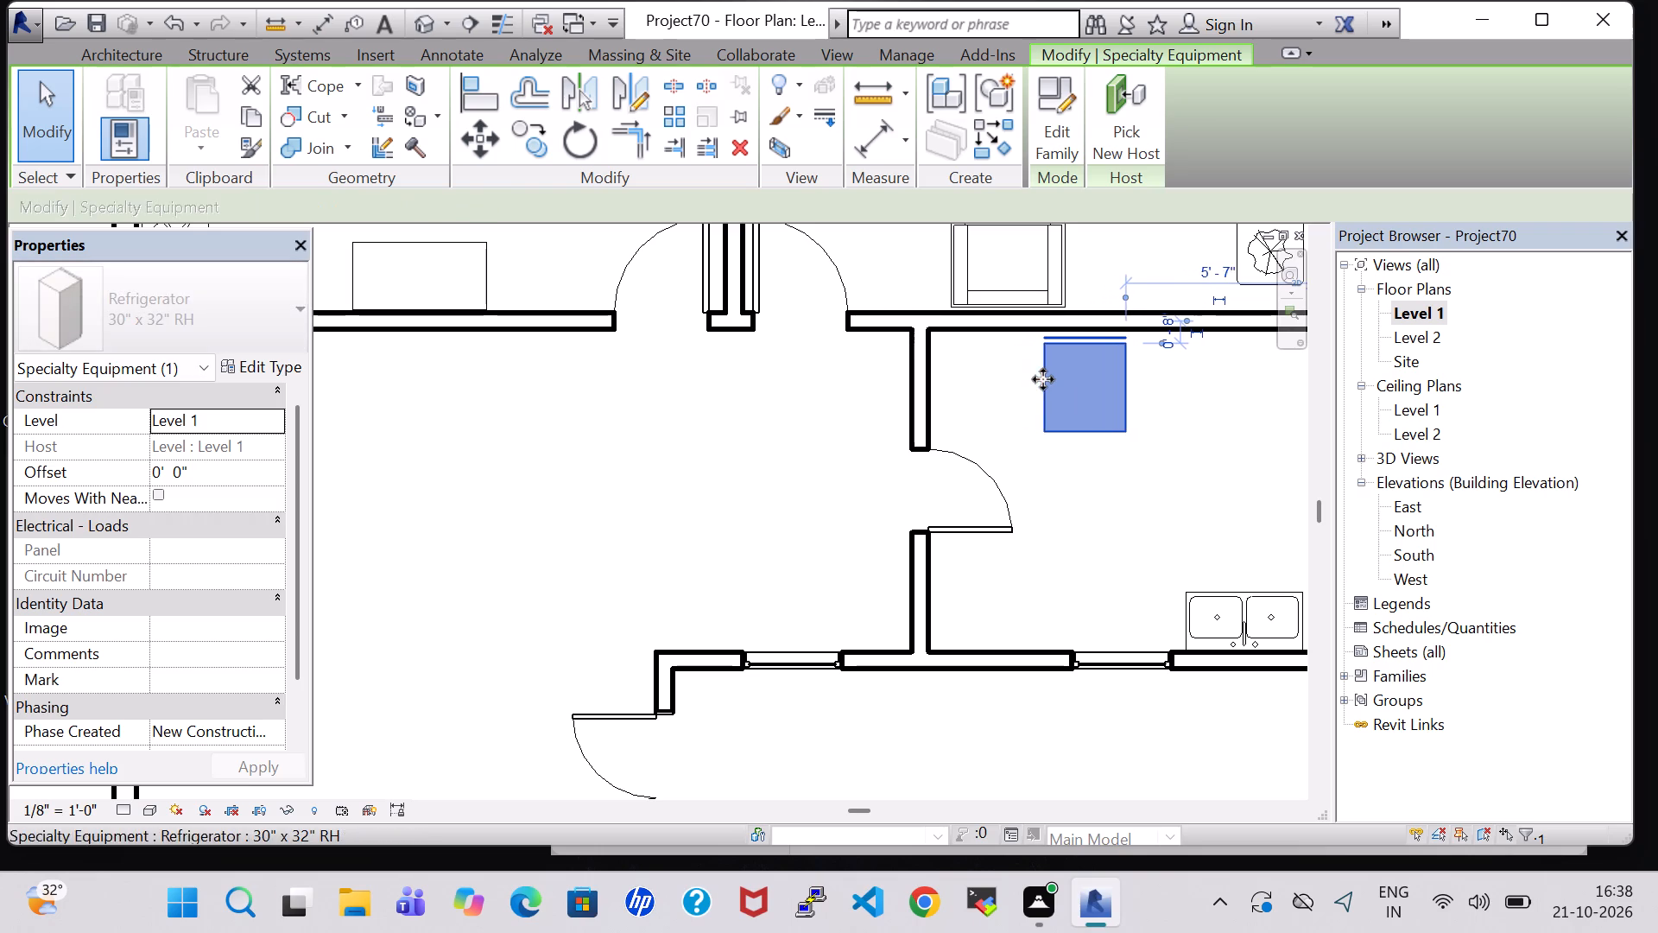
{"action": "key", "text": "Right"}
{"action": "key", "text": "Right"}
{"action": "key", "text": "Right"}
{"action": "key", "text": "Right"}
{"action": "left_click", "coordinate": [1066, 463]}
Load the Cook Top-4 Unit family from the US Imperial Specialty Equipment, Domestic folder for placement as a component.
{"action": "scroll", "coordinate": [1066, 463], "scroll_direction": "down", "scroll_amount": 1}
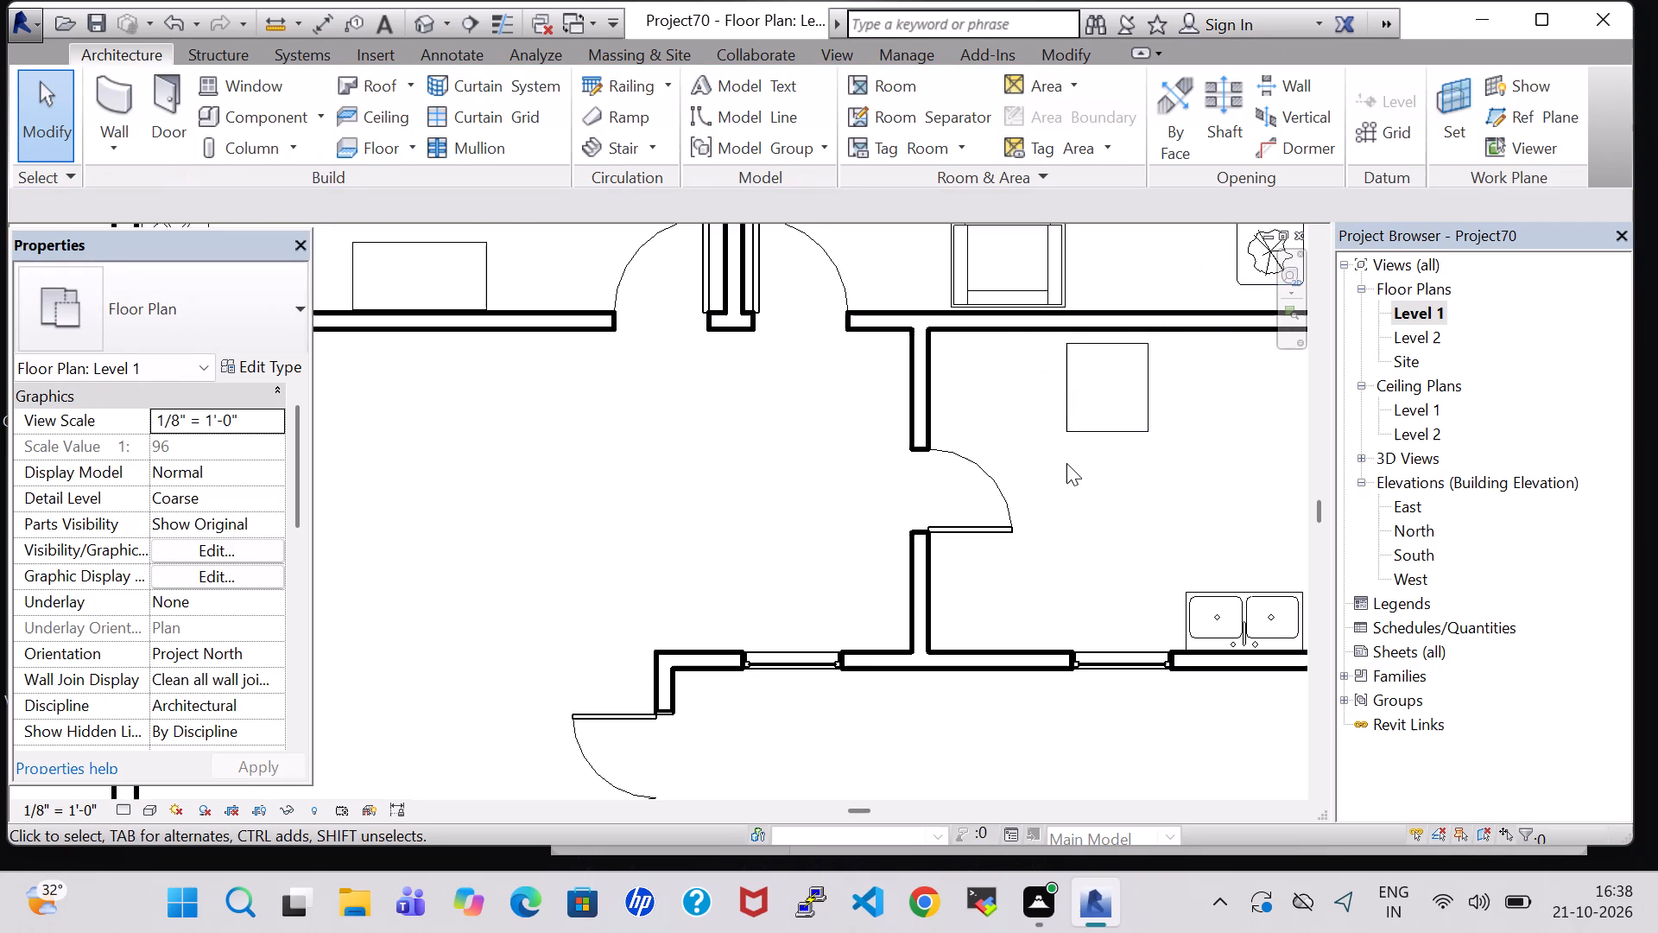
{"action": "scroll", "coordinate": [1066, 463], "scroll_direction": "down", "scroll_amount": 3}
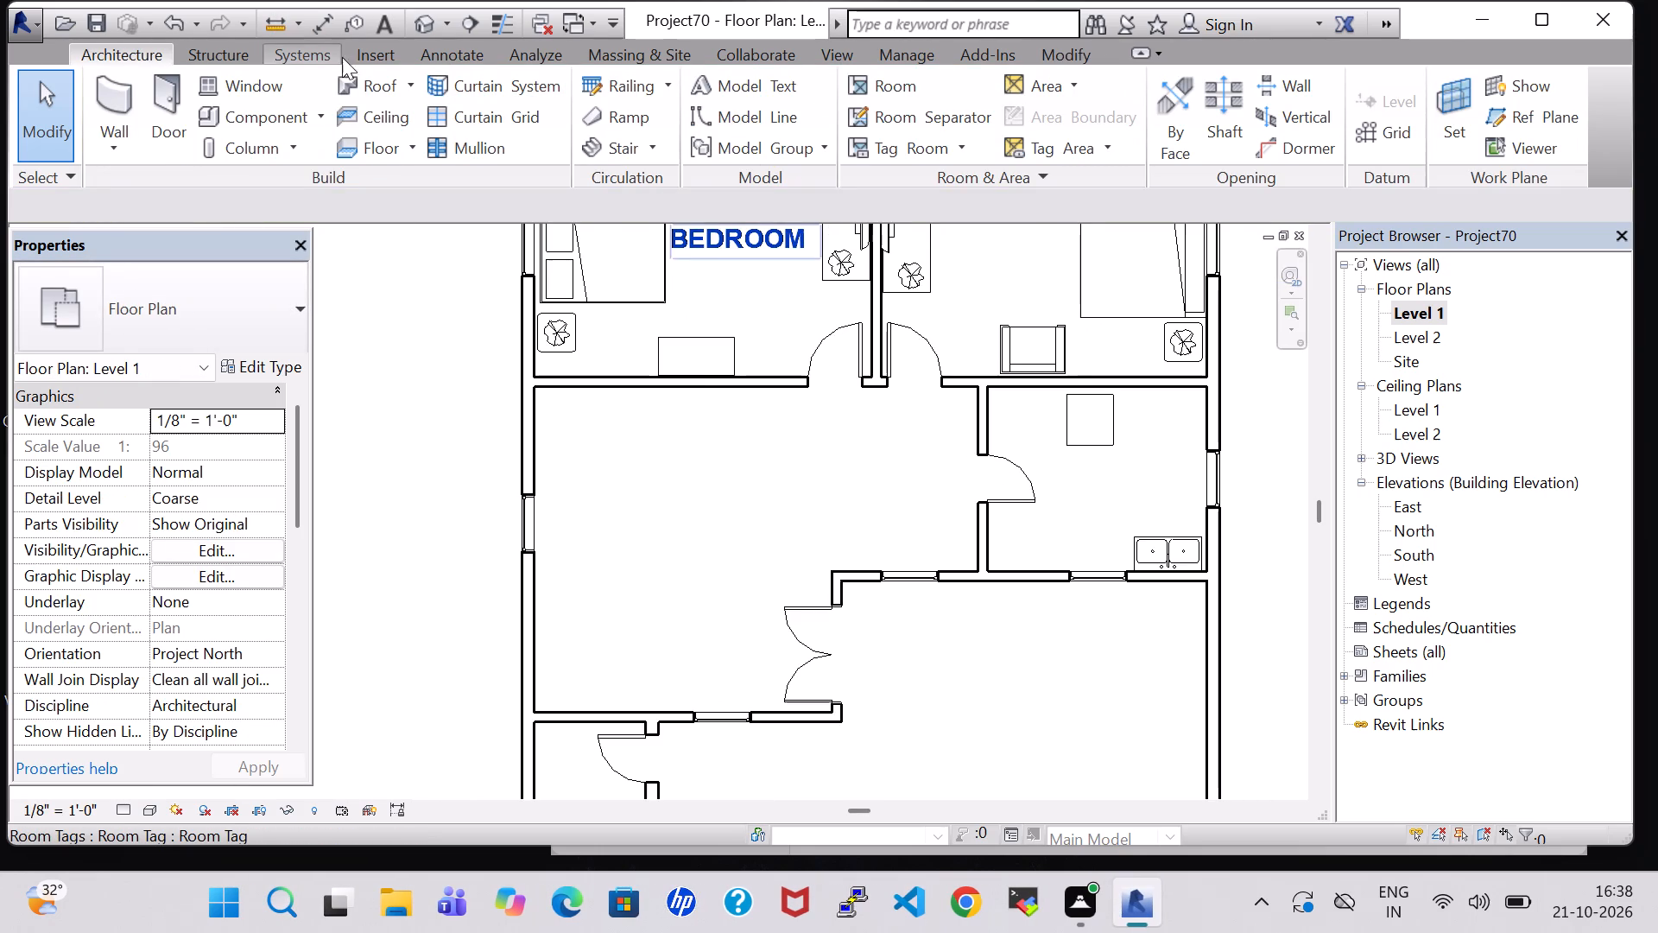
{"action": "left_click", "coordinate": [212, 126]}
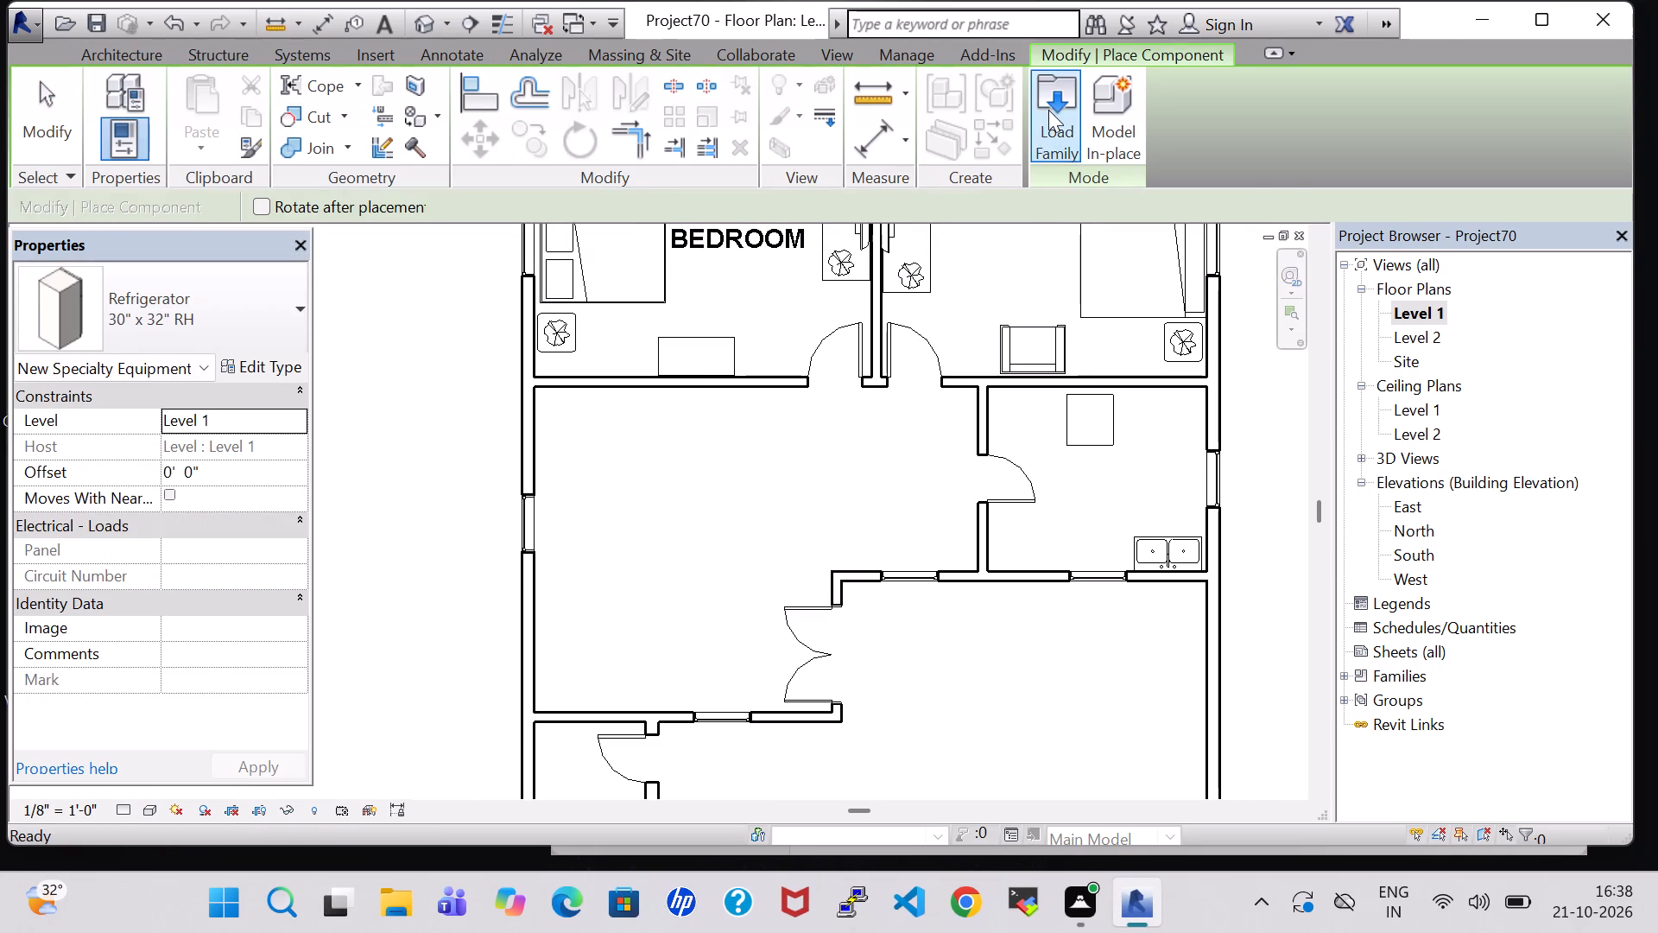
{"action": "left_click", "coordinate": [1048, 110]}
{"action": "left_click", "coordinate": [927, 568]}
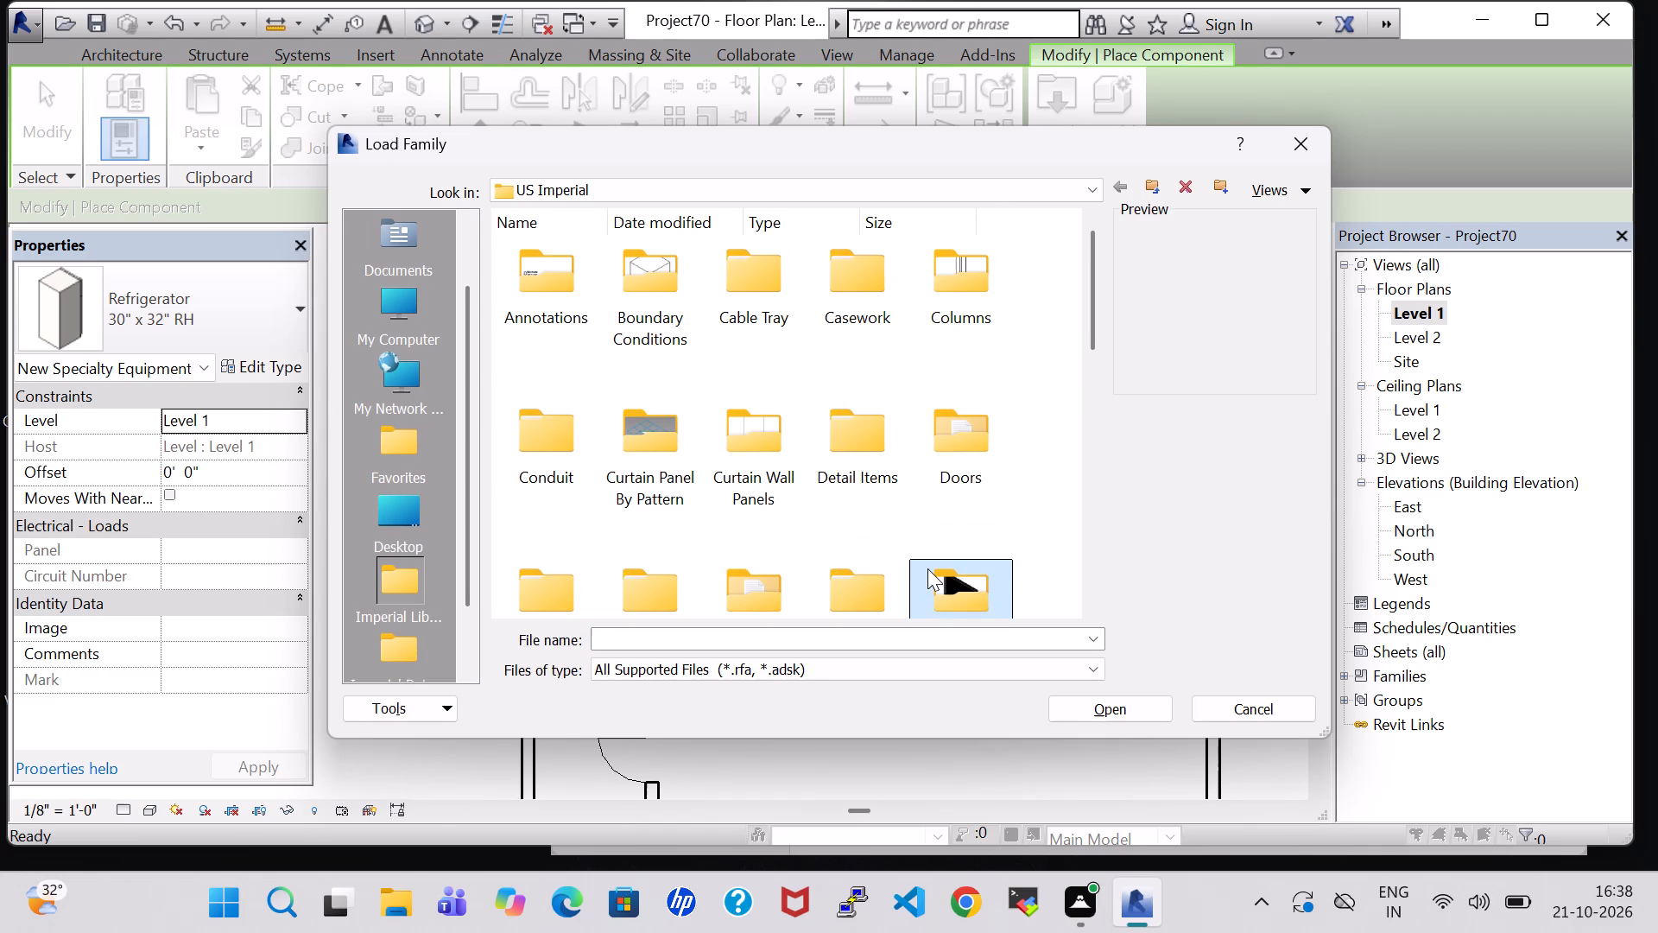
{"action": "key", "text": "s"}
{"action": "double_click", "coordinate": [667, 295]}
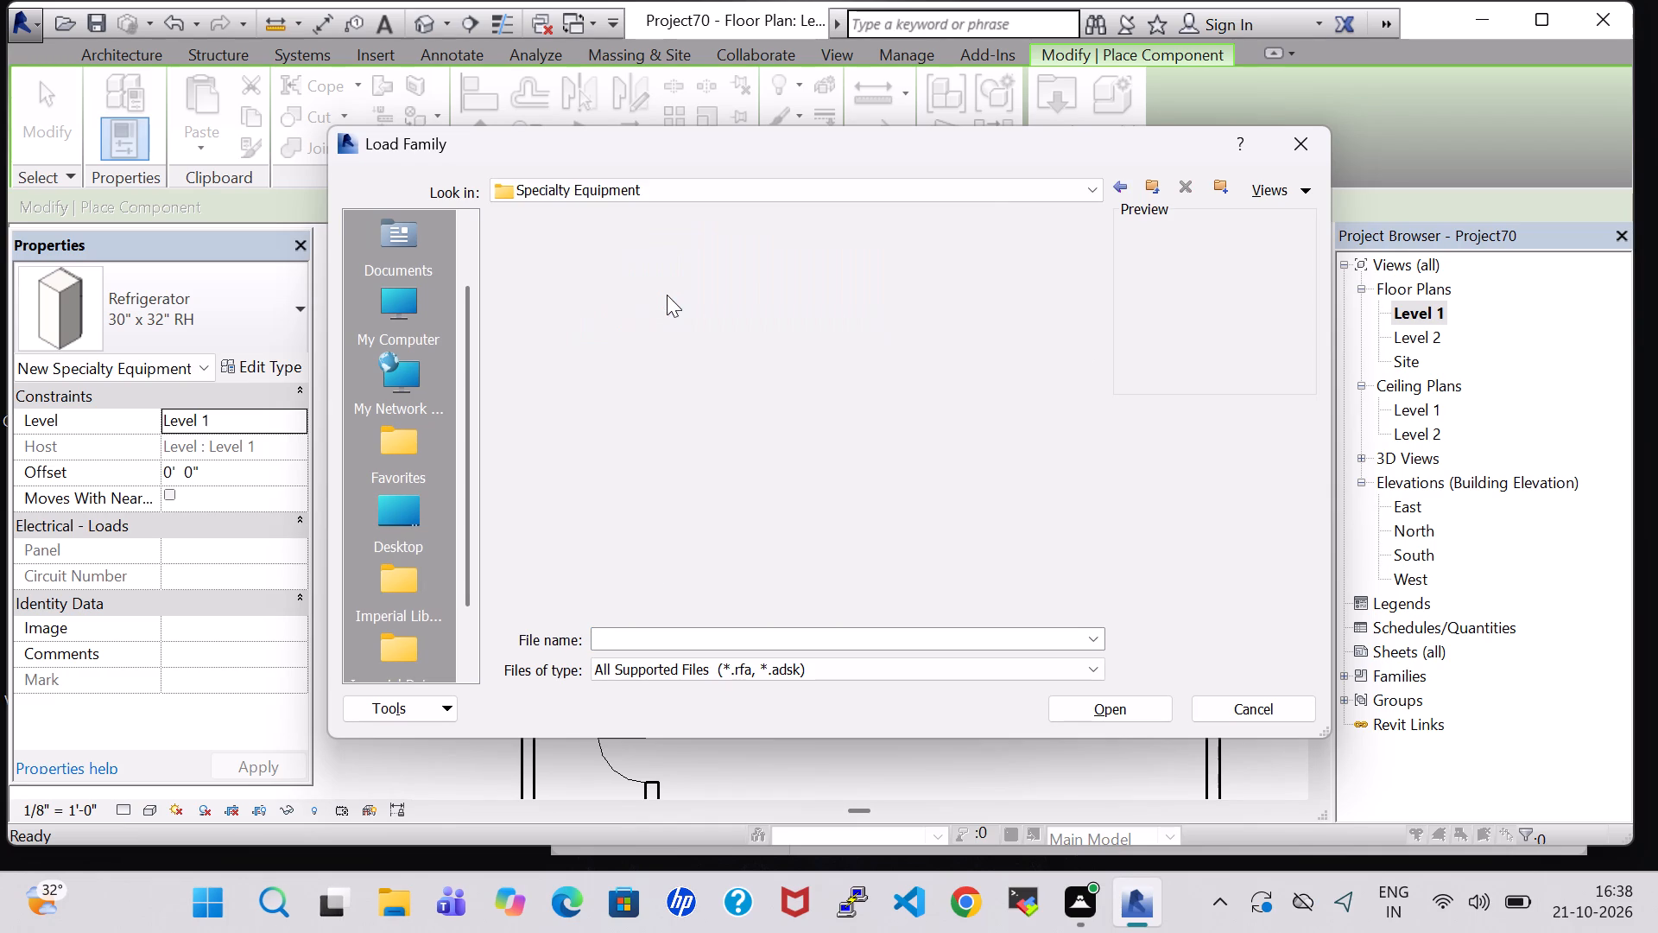
{"action": "double_click", "coordinate": [637, 288]}
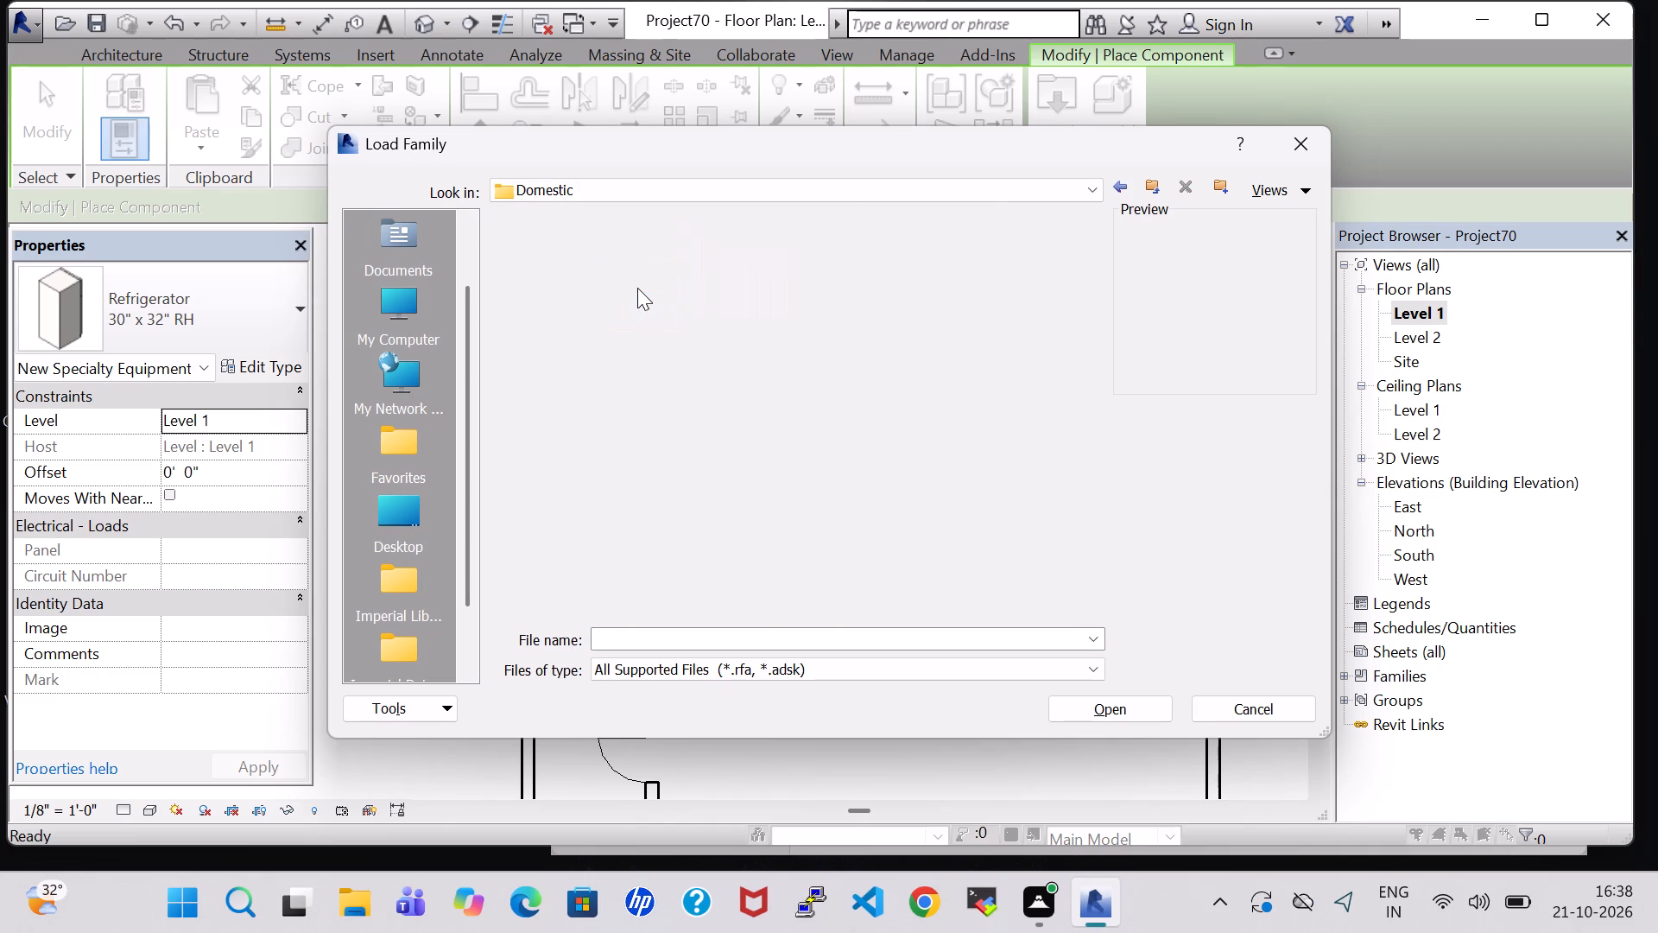
{"action": "left_click", "coordinate": [661, 276]}
{"action": "left_click", "coordinate": [1148, 701]}
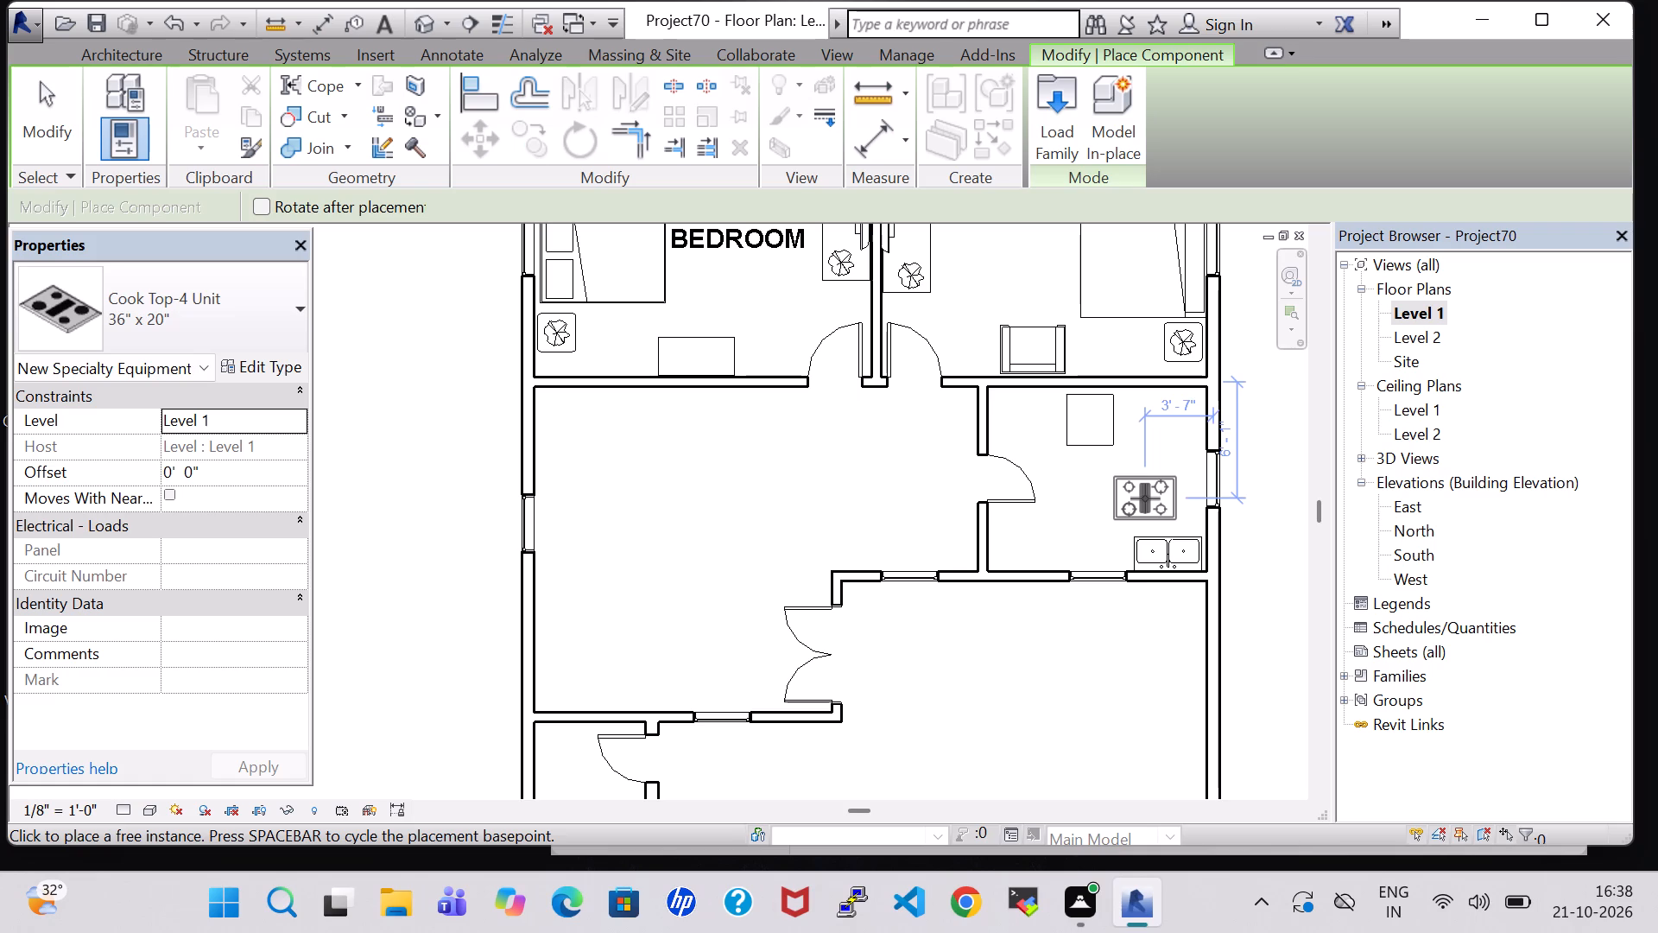
Rotate the 36" x 20" cooktop lengthwise and place it against the kitchen's east wall by the window, north of the sink.
{"action": "key", "text": "space"}
{"action": "key", "text": "space"}
{"action": "key", "text": "space"}
{"action": "scroll", "coordinate": [1145, 498], "scroll_direction": "up", "scroll_amount": 6}
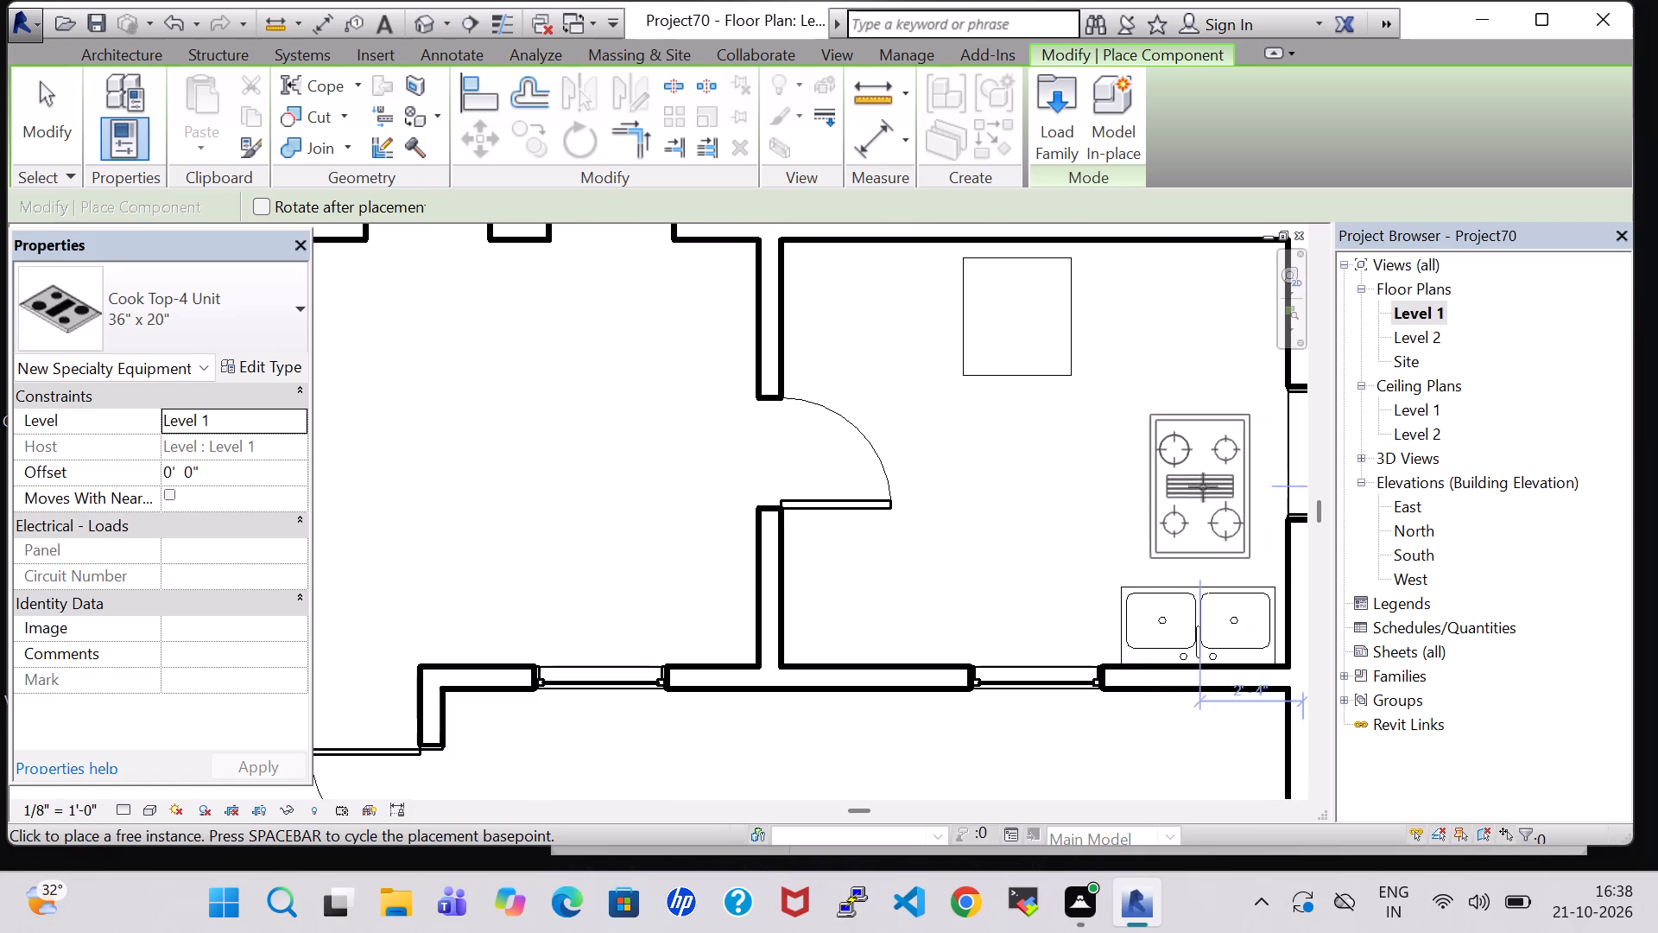
{"action": "left_click", "coordinate": [1240, 458]}
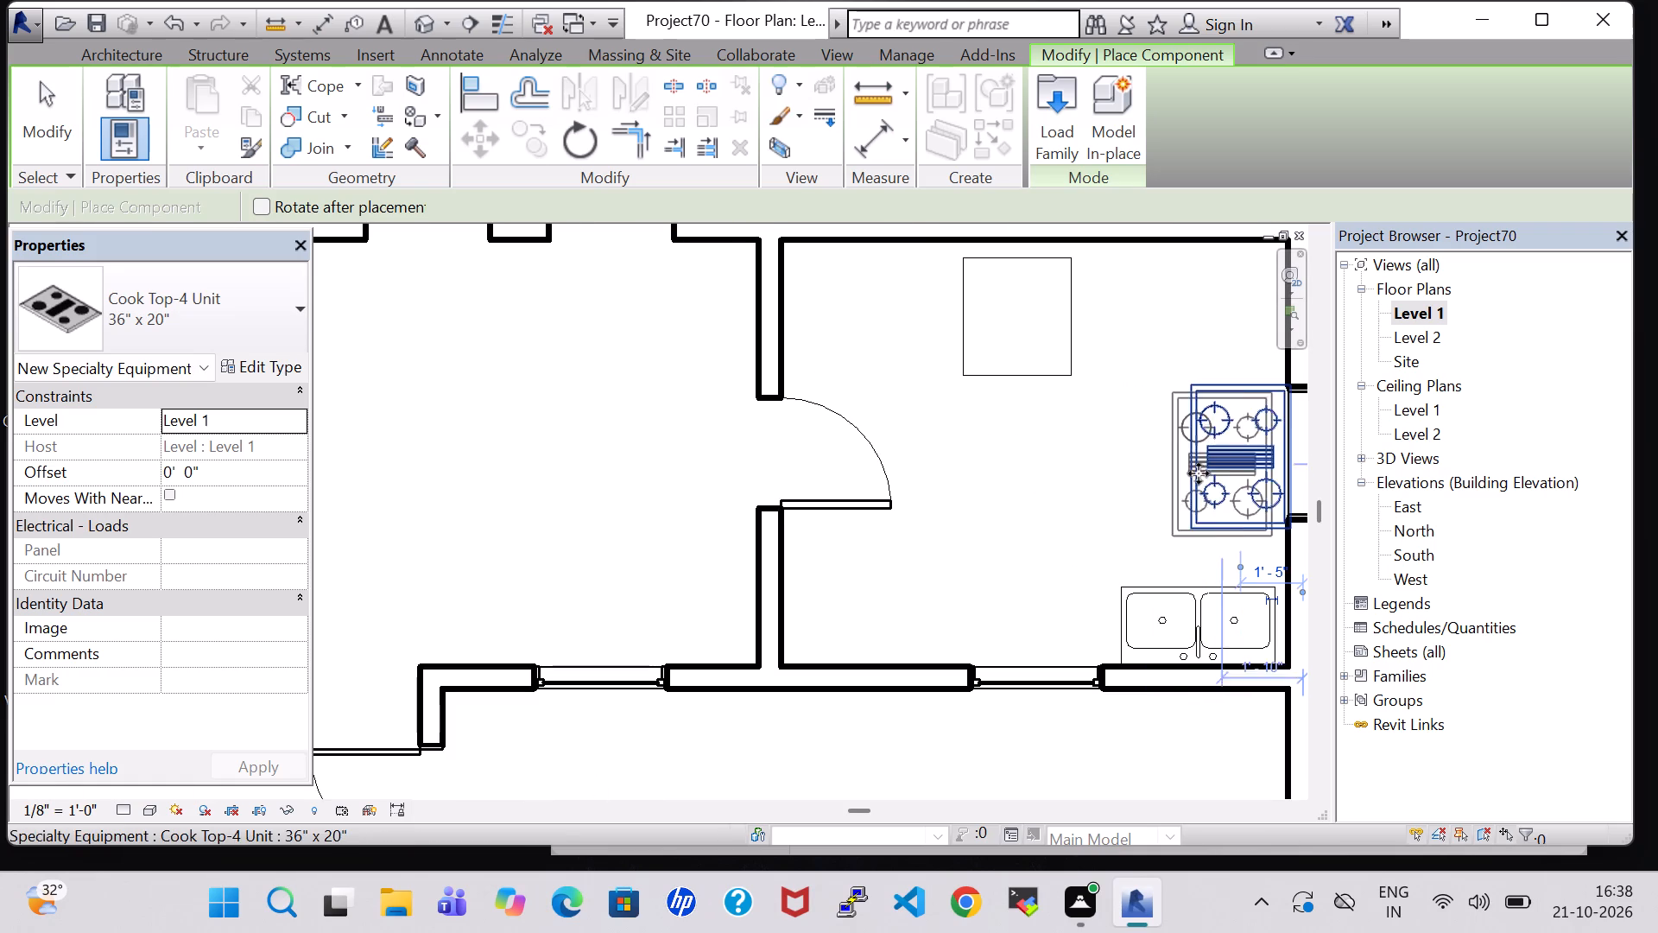
{"action": "key", "text": "Escape"}
{"action": "key", "text": "Escape"}
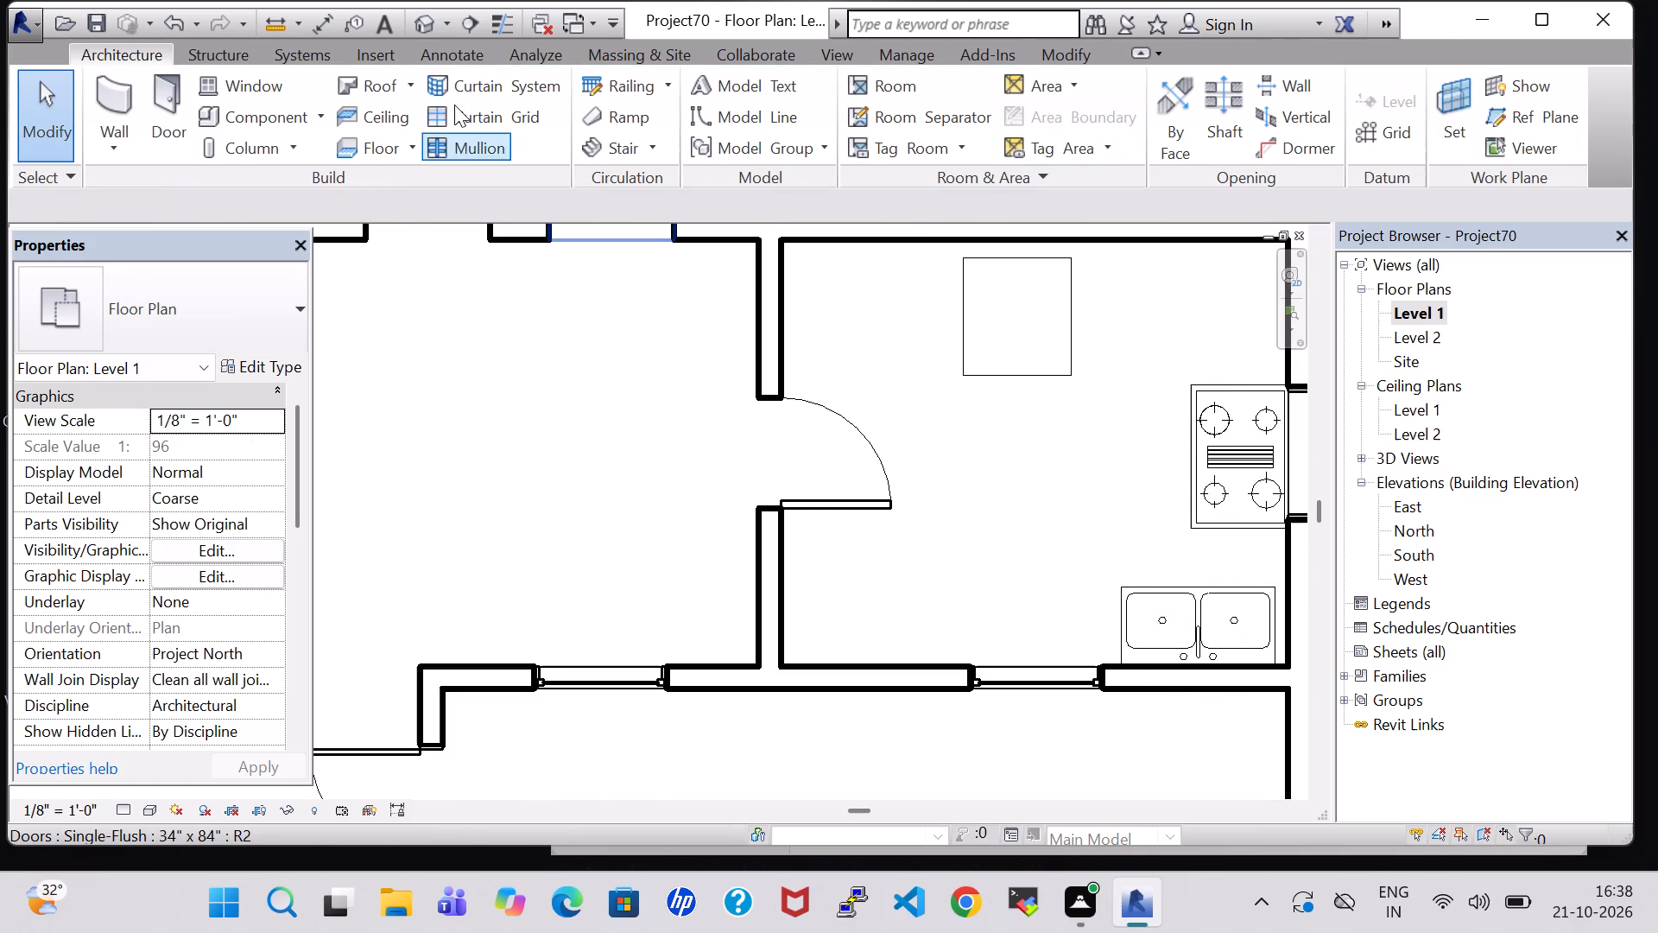
In the 3D view, nudge the refrigerator west along the kitchen's north wall, toward the door.
{"action": "left_click", "coordinate": [415, 25]}
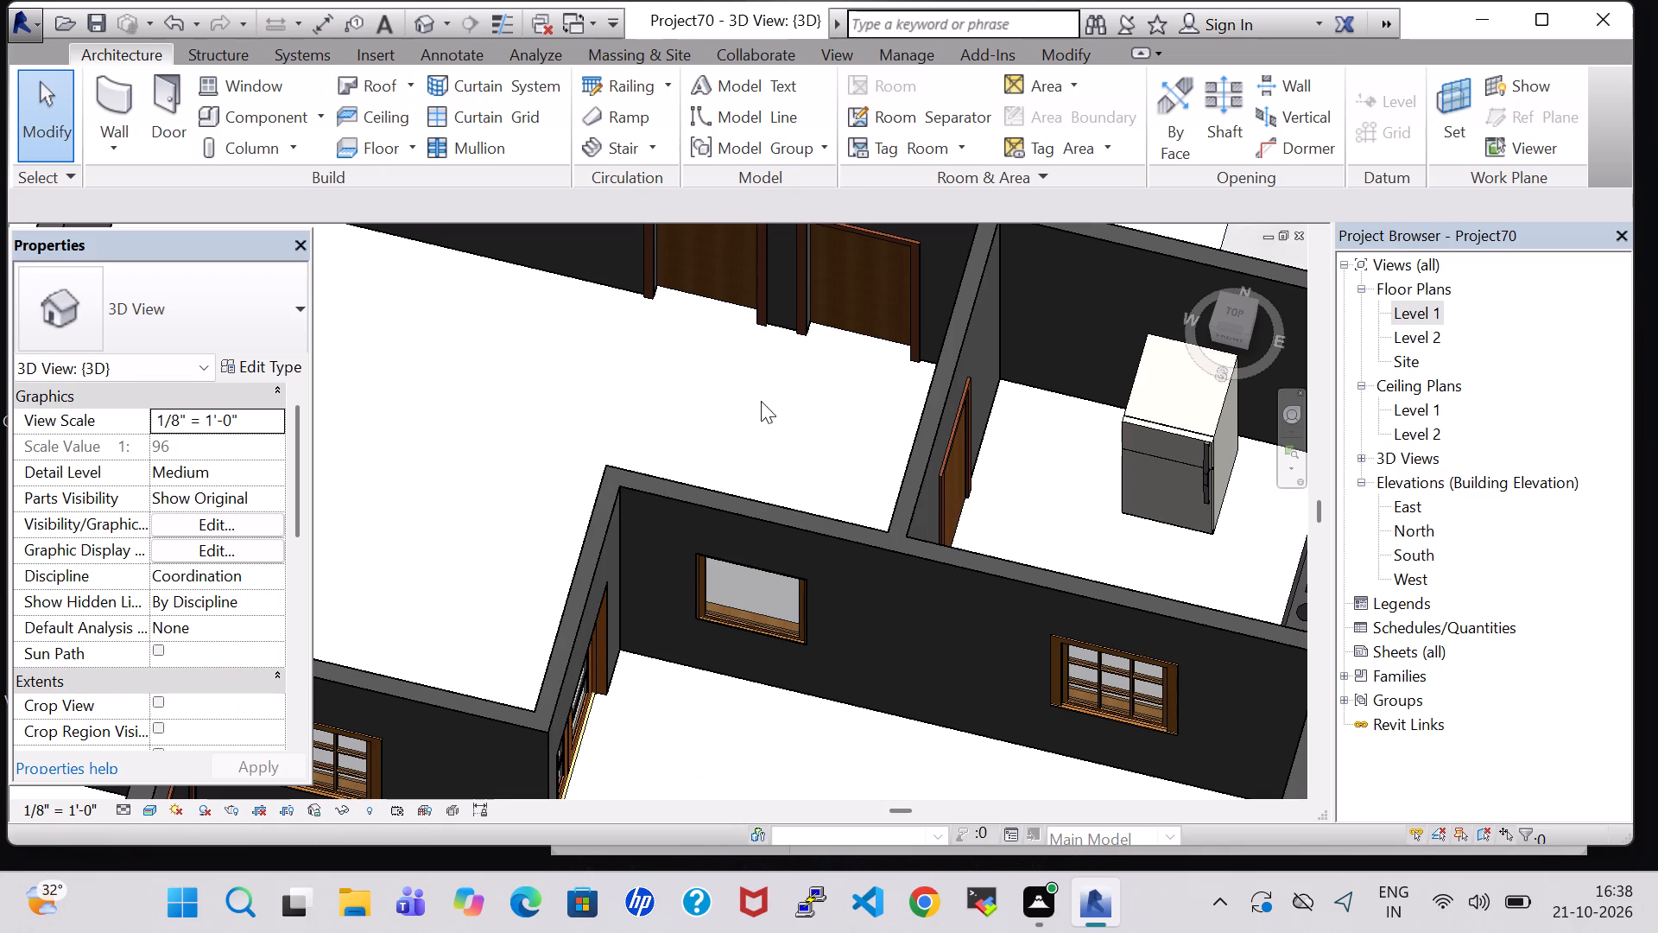
{"action": "scroll", "coordinate": [876, 470], "scroll_direction": "down", "scroll_amount": 2}
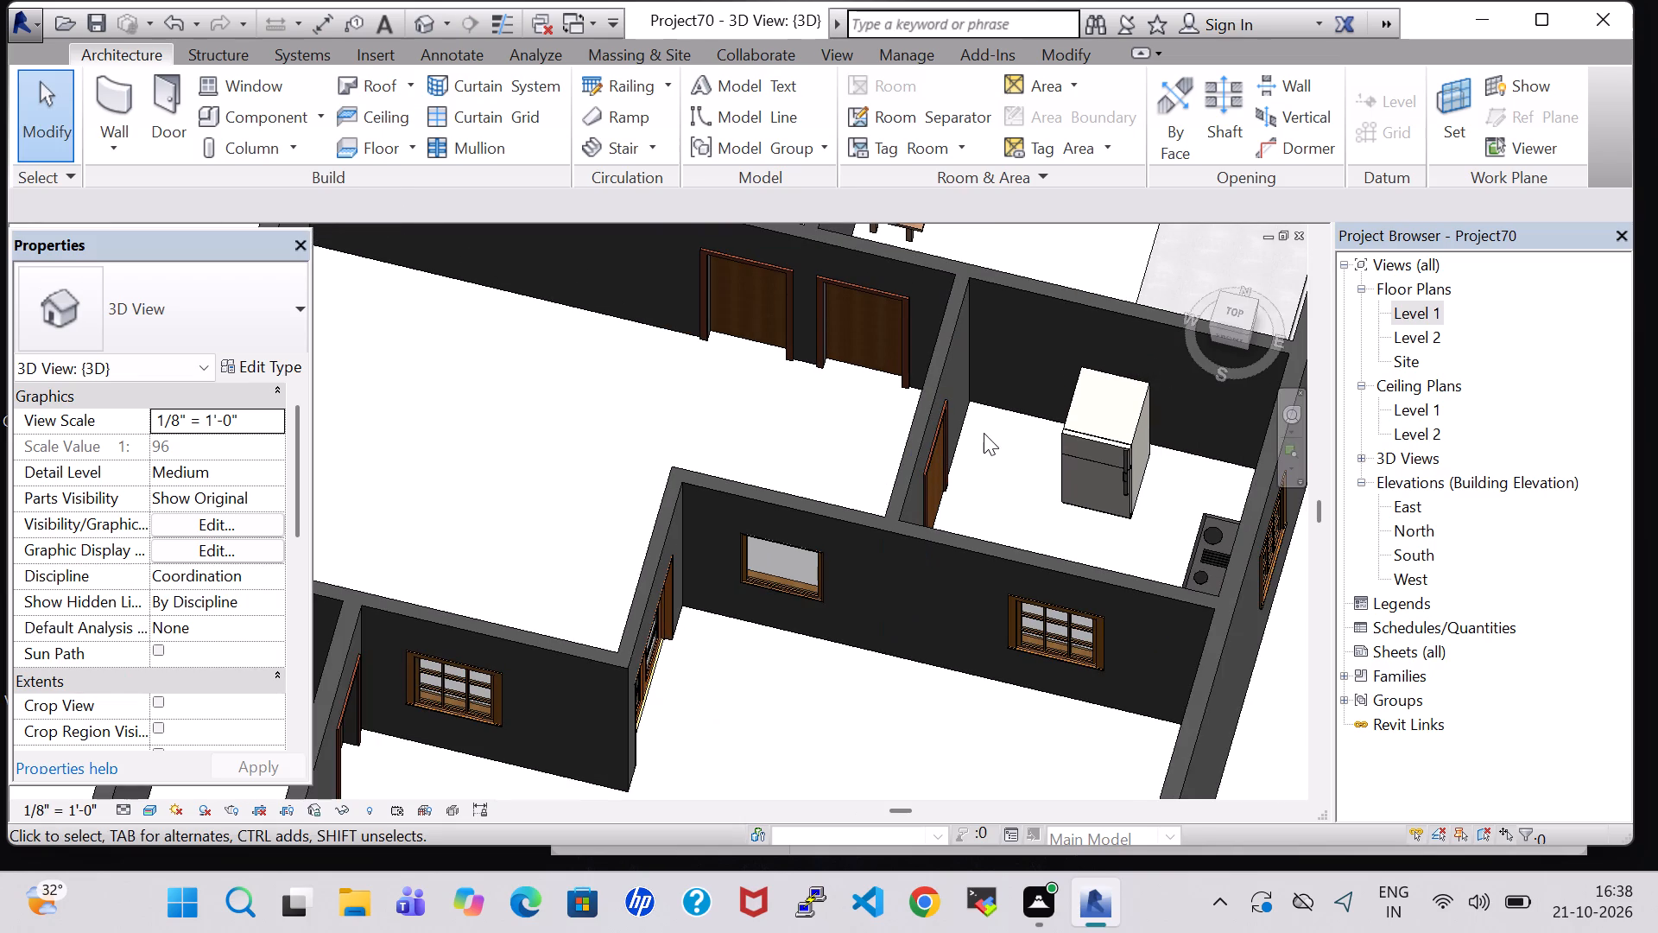
{"action": "left_click", "coordinate": [1083, 438]}
{"action": "key", "text": "Left"}
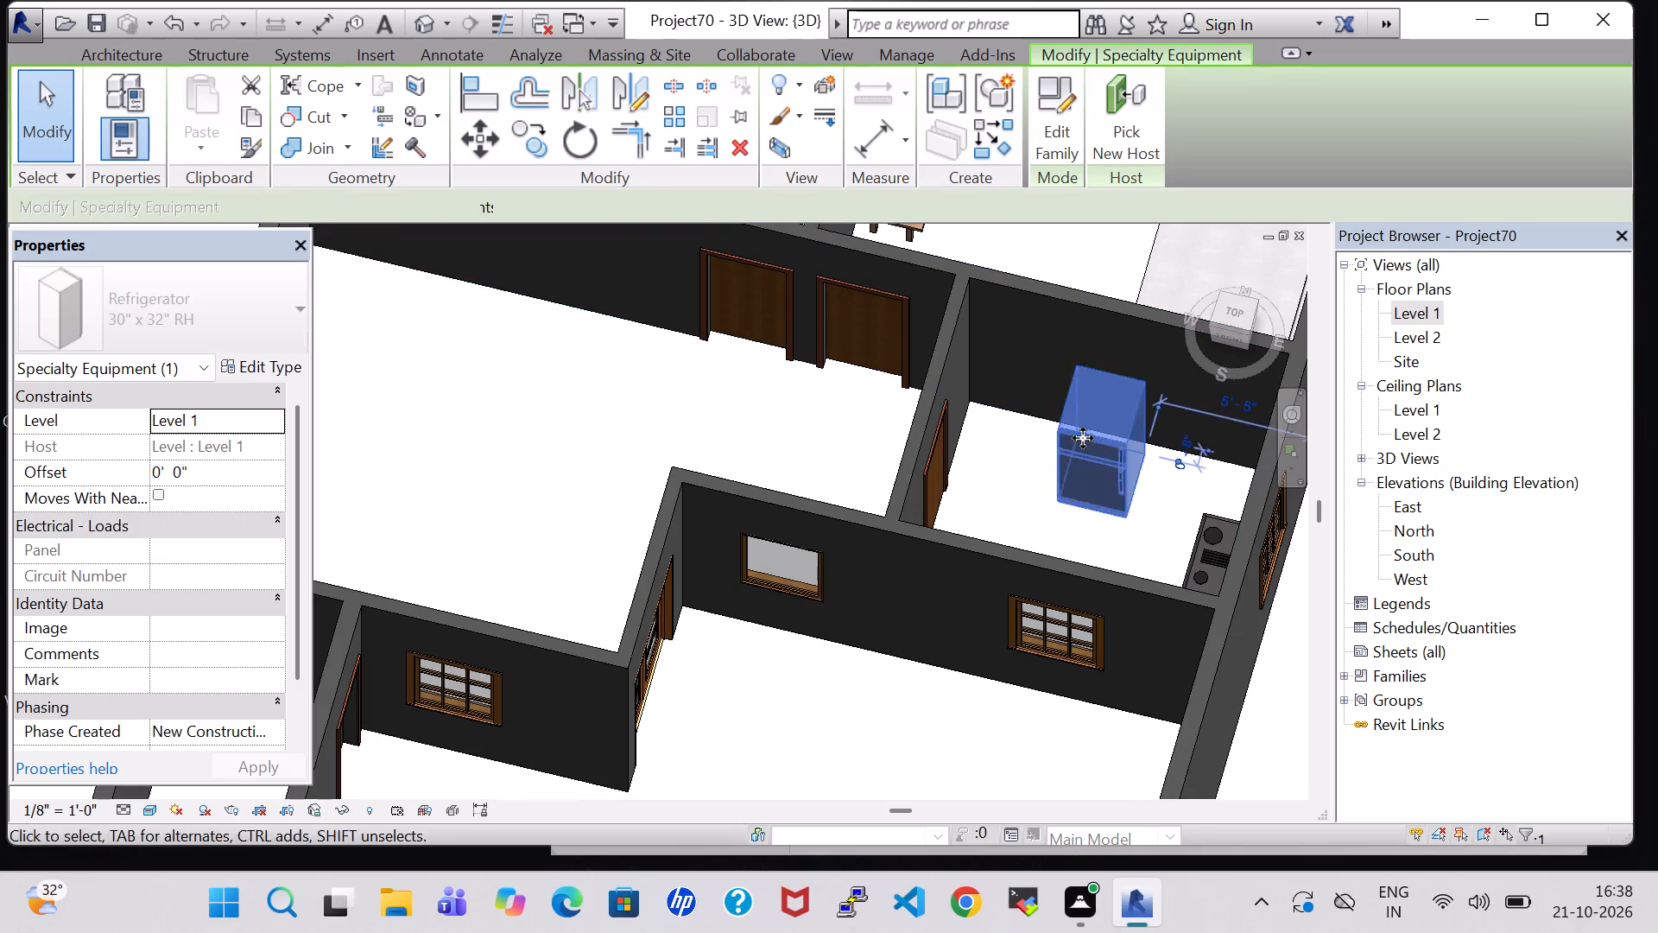
{"action": "key", "text": "Left"}
{"action": "key", "text": "Left"}
{"action": "key", "text": "Left"}
{"action": "key", "text": "Left"}
{"action": "key", "text": "Left"}
{"action": "key", "text": "Left"}
{"action": "key", "text": "Left"}
{"action": "key", "text": "Left"}
{"action": "key", "text": "Left"}
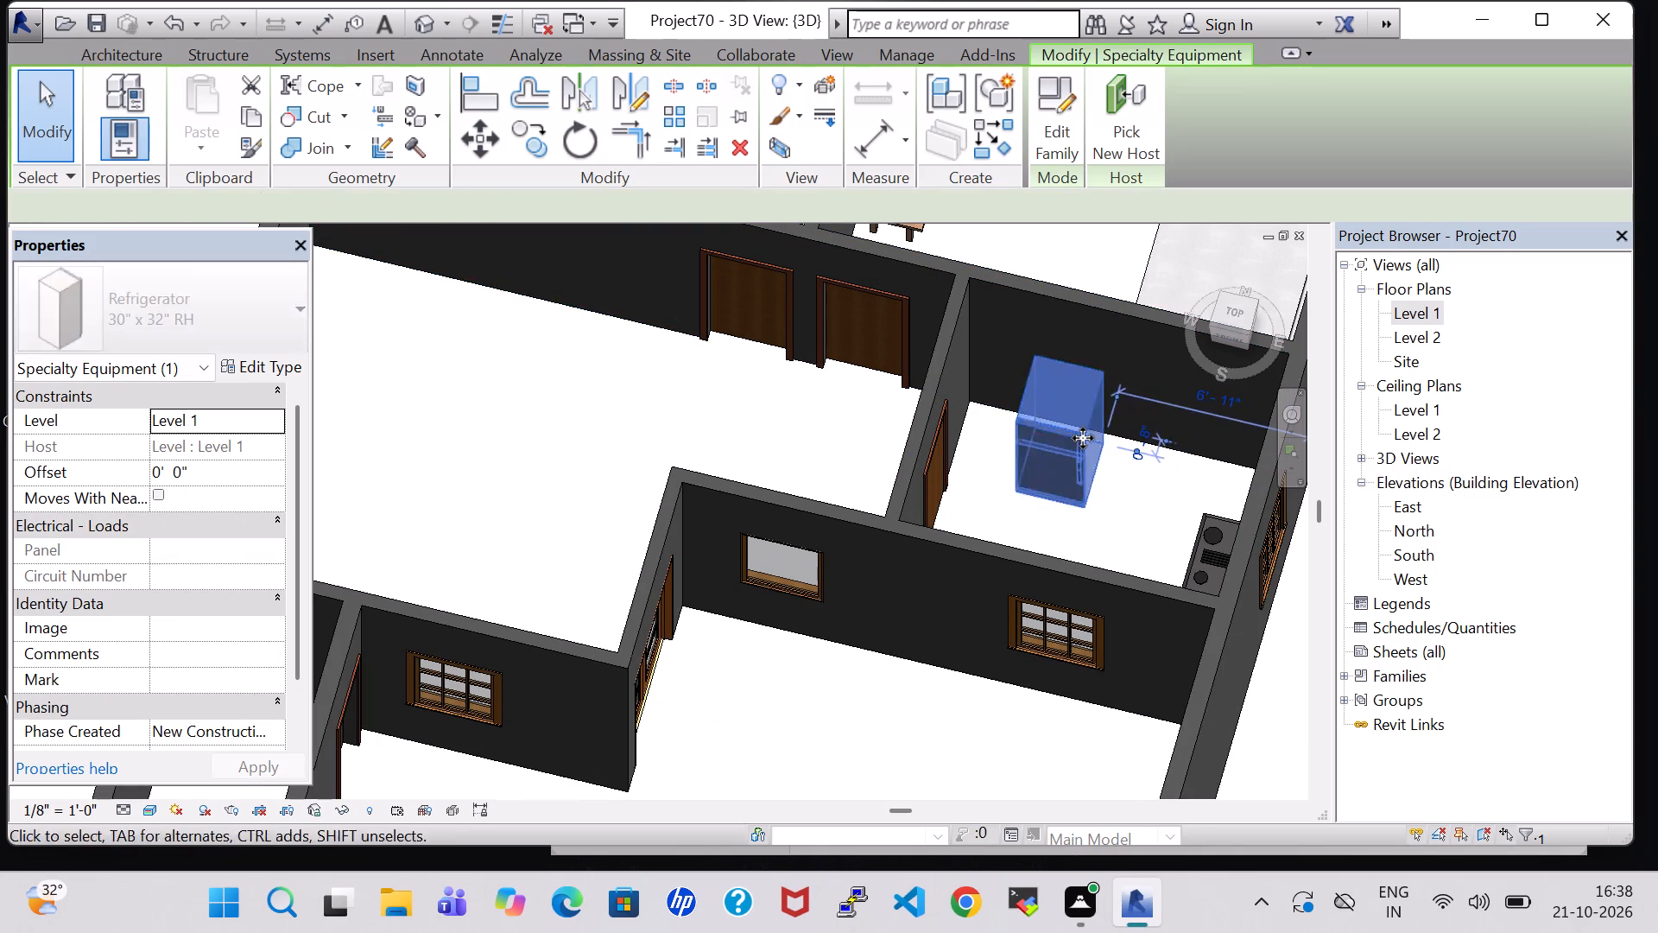
{"action": "key", "text": "Left"}
{"action": "key", "text": "Left"}
{"action": "key", "text": "Left"}
{"action": "left_click", "coordinate": [1099, 522]}
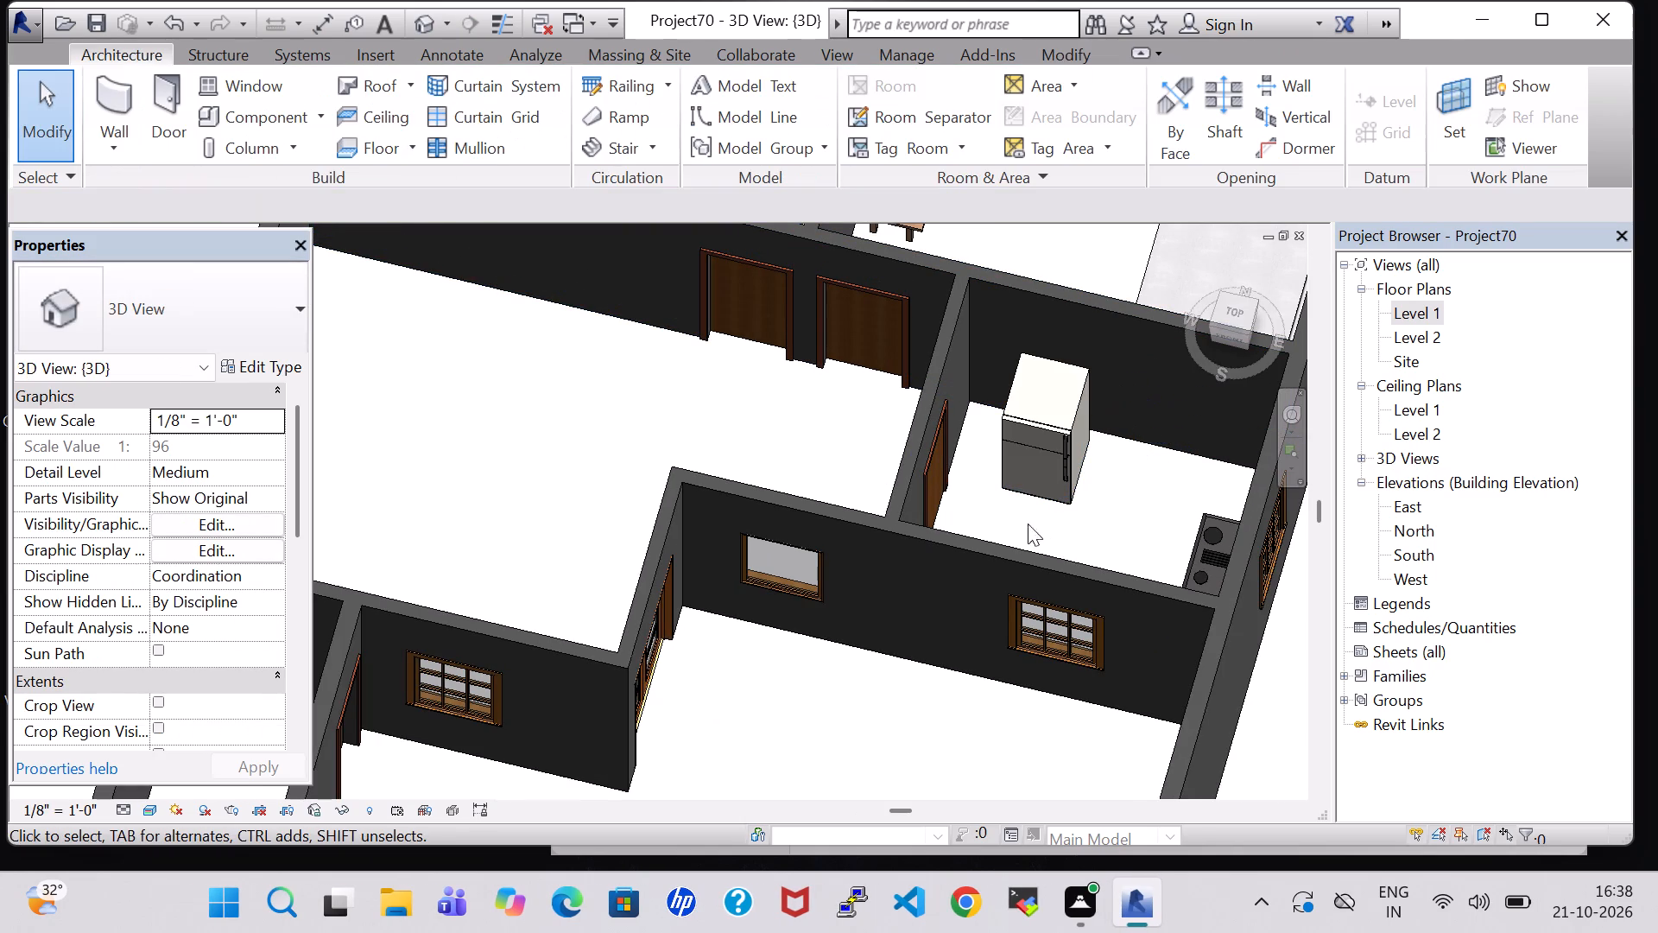
Examine the positions of the refrigerator, cooktop and sink from above in the 3D view.
{"action": "middle_click_drag", "start_coordinate": [1018, 524], "coordinate": [1026, 525], "text": "shift"}
{"action": "middle_click", "coordinate": [1027, 525], "text": "shift"}
{"action": "middle_click", "coordinate": [1031, 527], "text": "shift"}
{"action": "middle_click", "coordinate": [1073, 576], "text": "shift"}
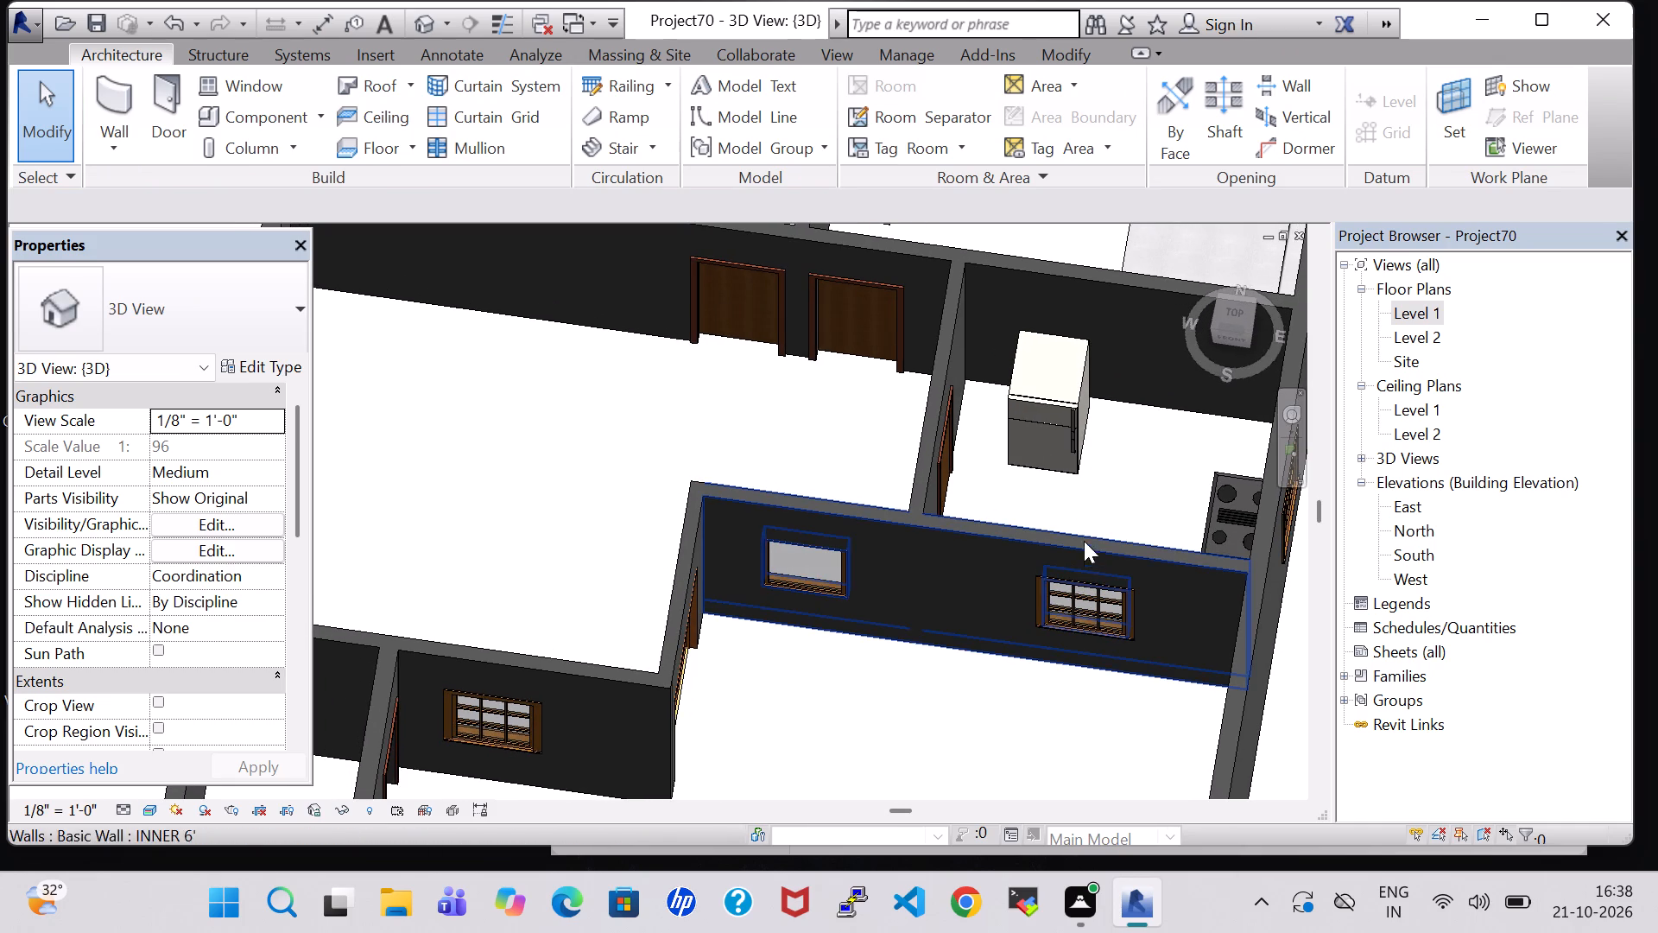
{"action": "middle_click", "coordinate": [1084, 541], "text": "shift"}
{"action": "middle_click_drag", "start_coordinate": [1136, 468], "coordinate": [1145, 536], "text": "shift"}
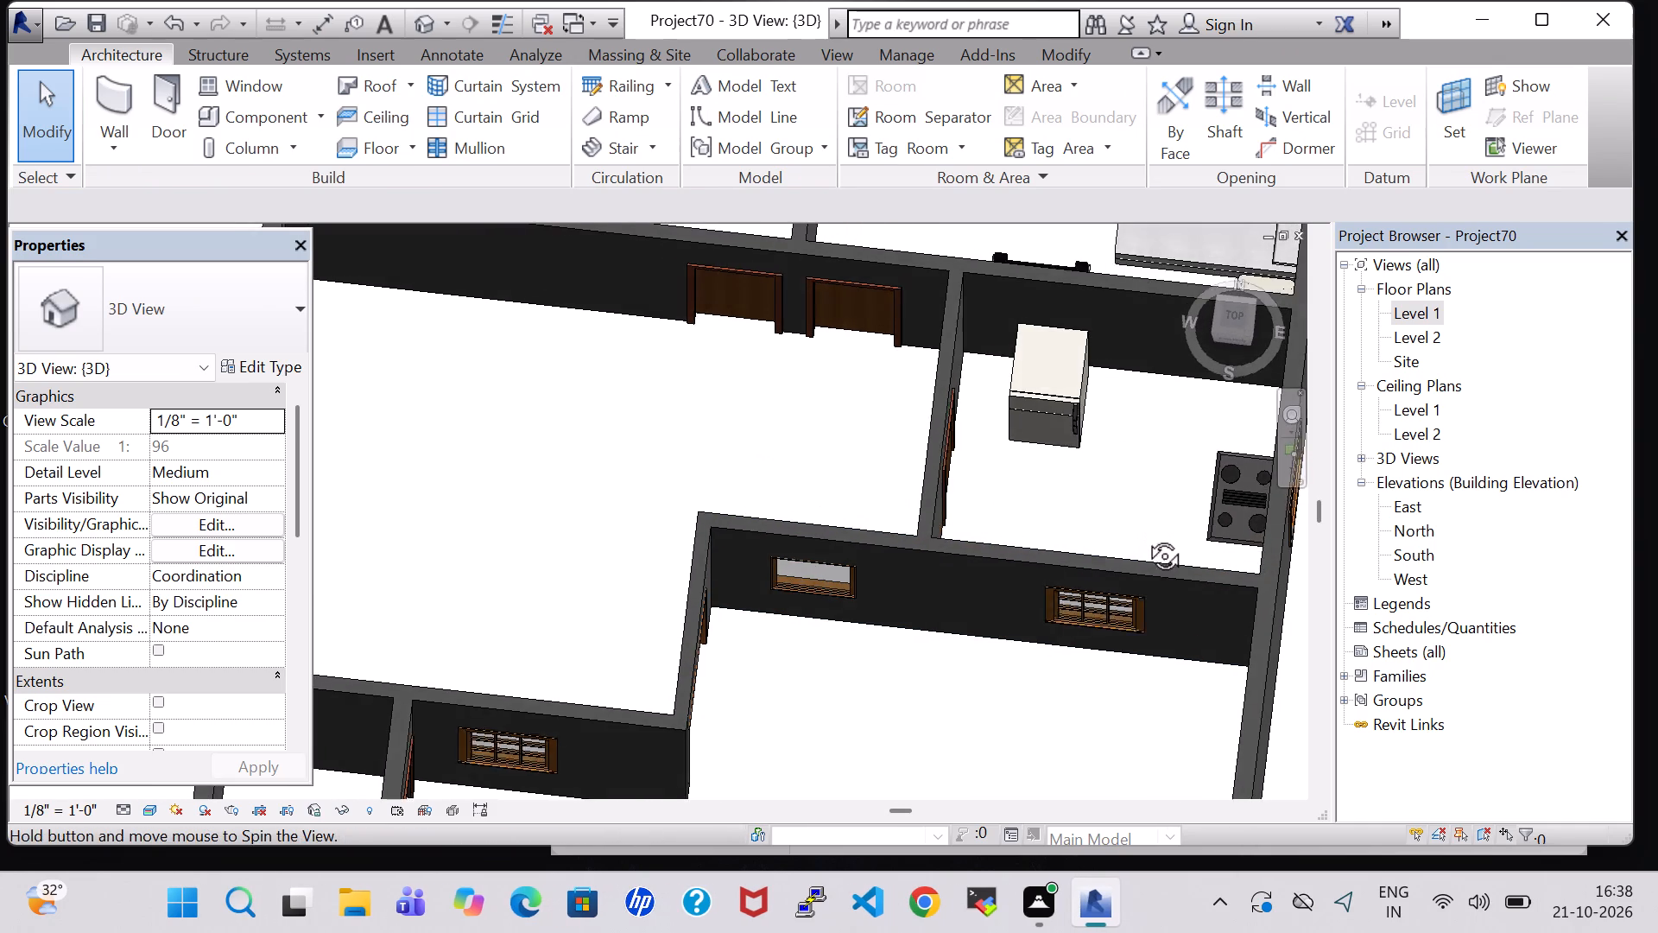
{"action": "middle_click_drag", "start_coordinate": [1145, 536], "coordinate": [1145, 553], "text": "shift"}
{"action": "middle_click_drag", "start_coordinate": [1149, 511], "coordinate": [1122, 575], "text": "shift"}
{"action": "middle_click_drag", "start_coordinate": [1108, 606], "coordinate": [1106, 652], "text": "shift"}
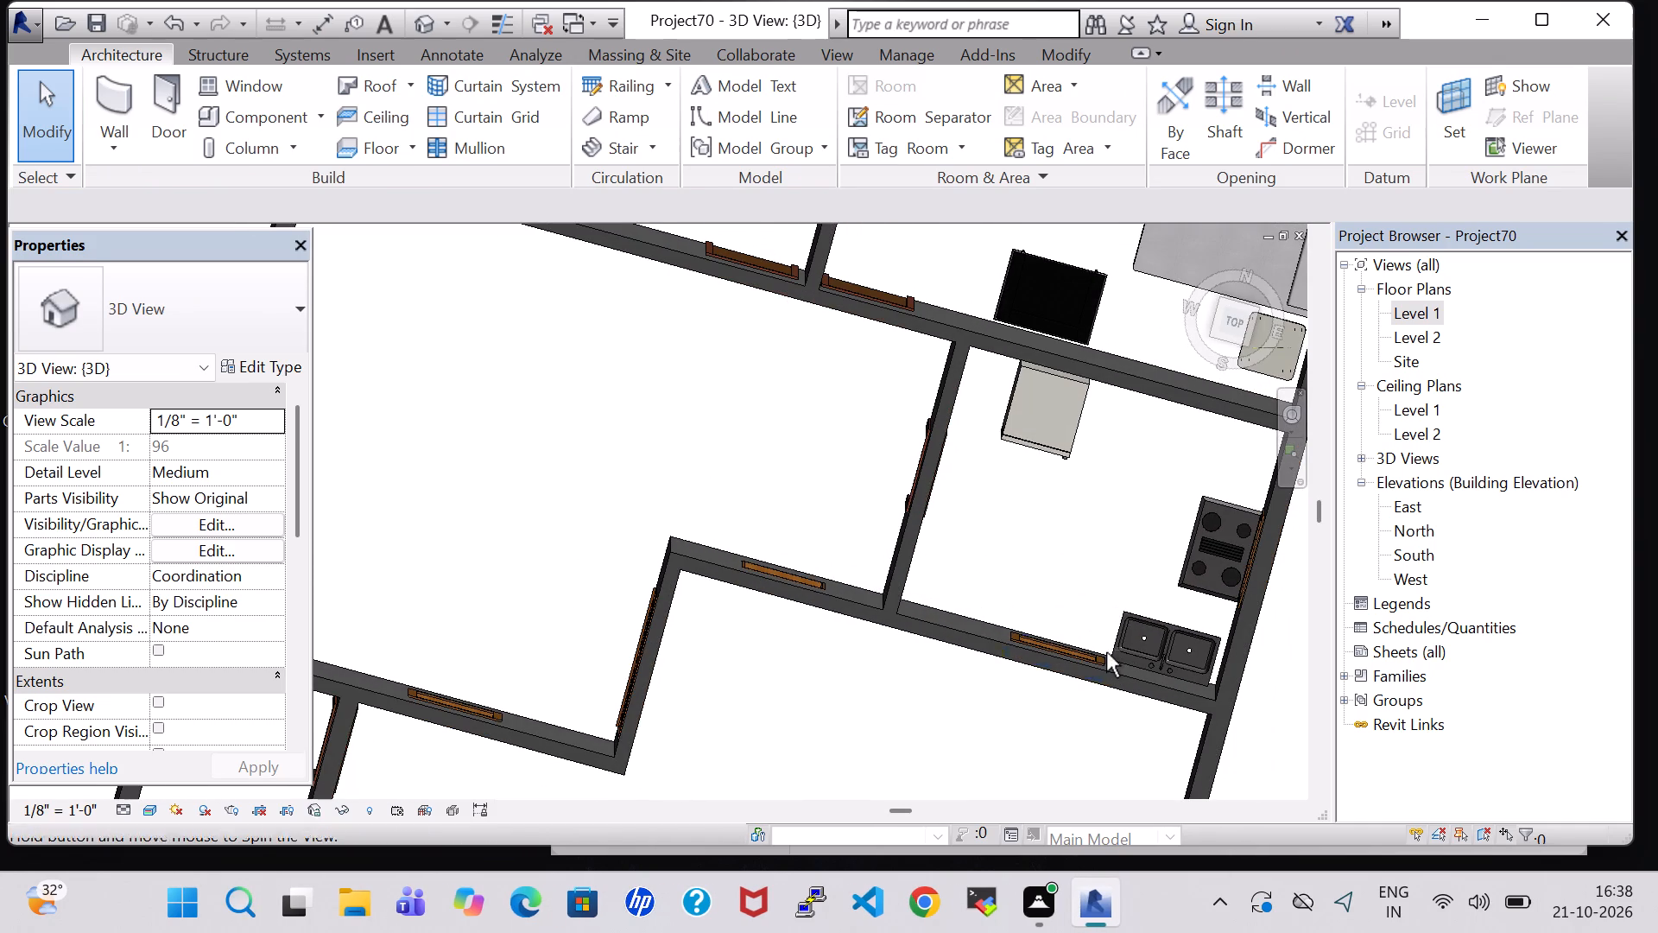
Return to the Level 1 floor plan and nudge the refrigerator slightly east along the kitchen's north wall.
{"action": "double_click", "coordinate": [1436, 311]}
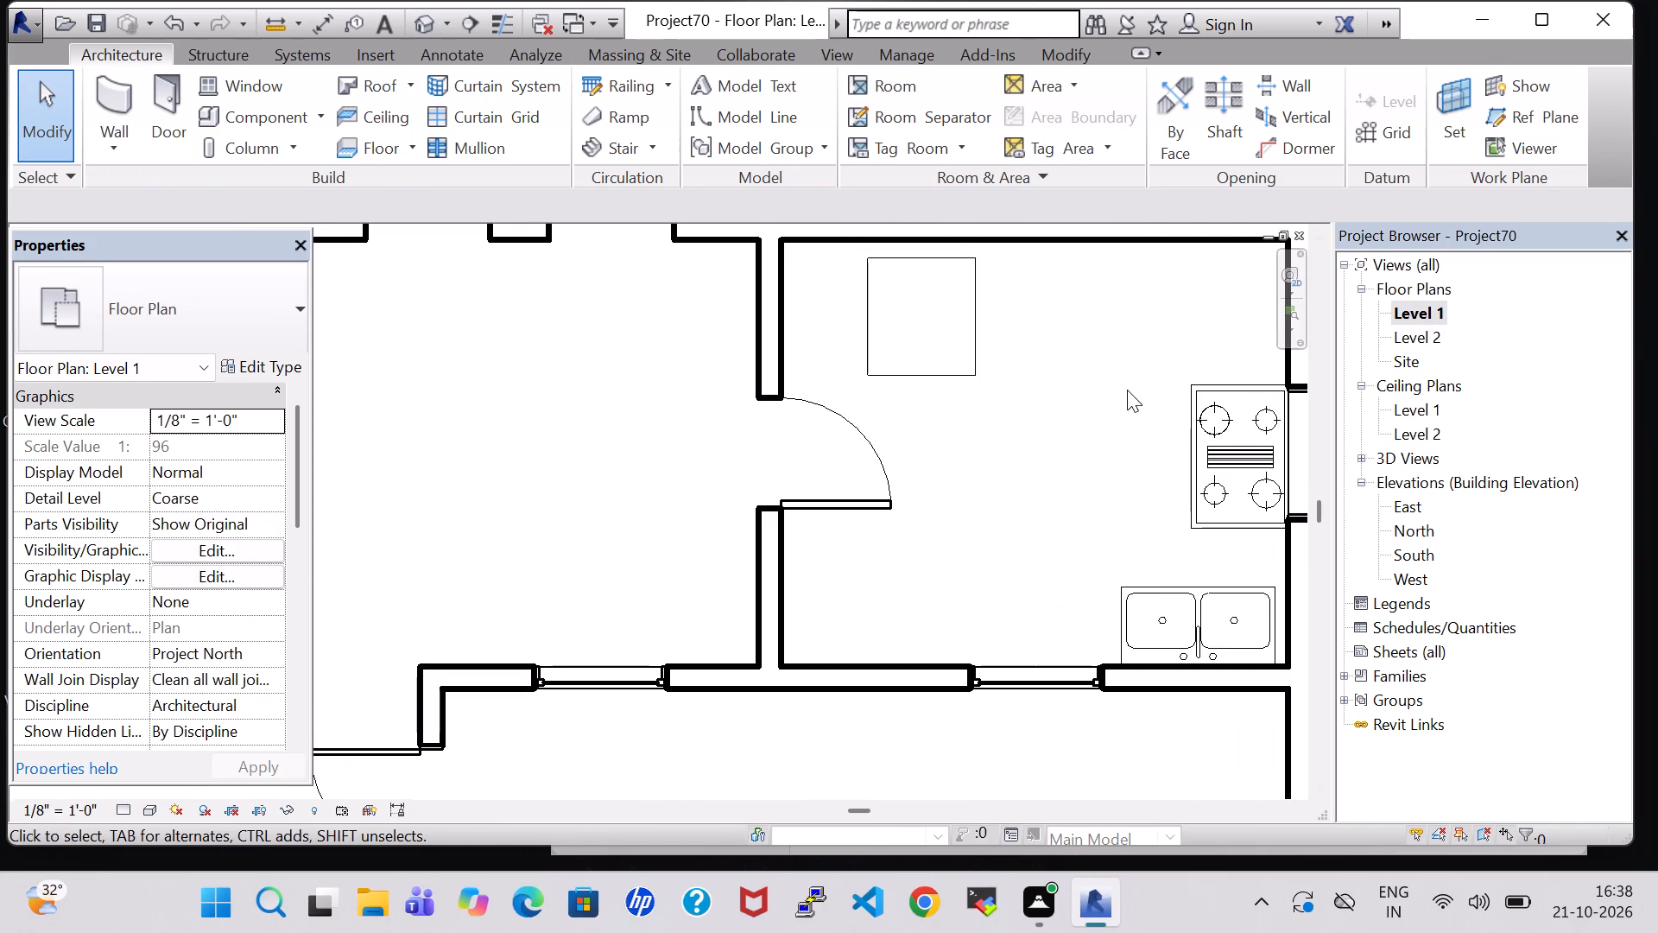
{"action": "left_click", "coordinate": [979, 340]}
{"action": "key", "text": "Right"}
{"action": "key", "text": "Right"}
{"action": "key", "text": "Right"}
{"action": "key", "text": "Right"}
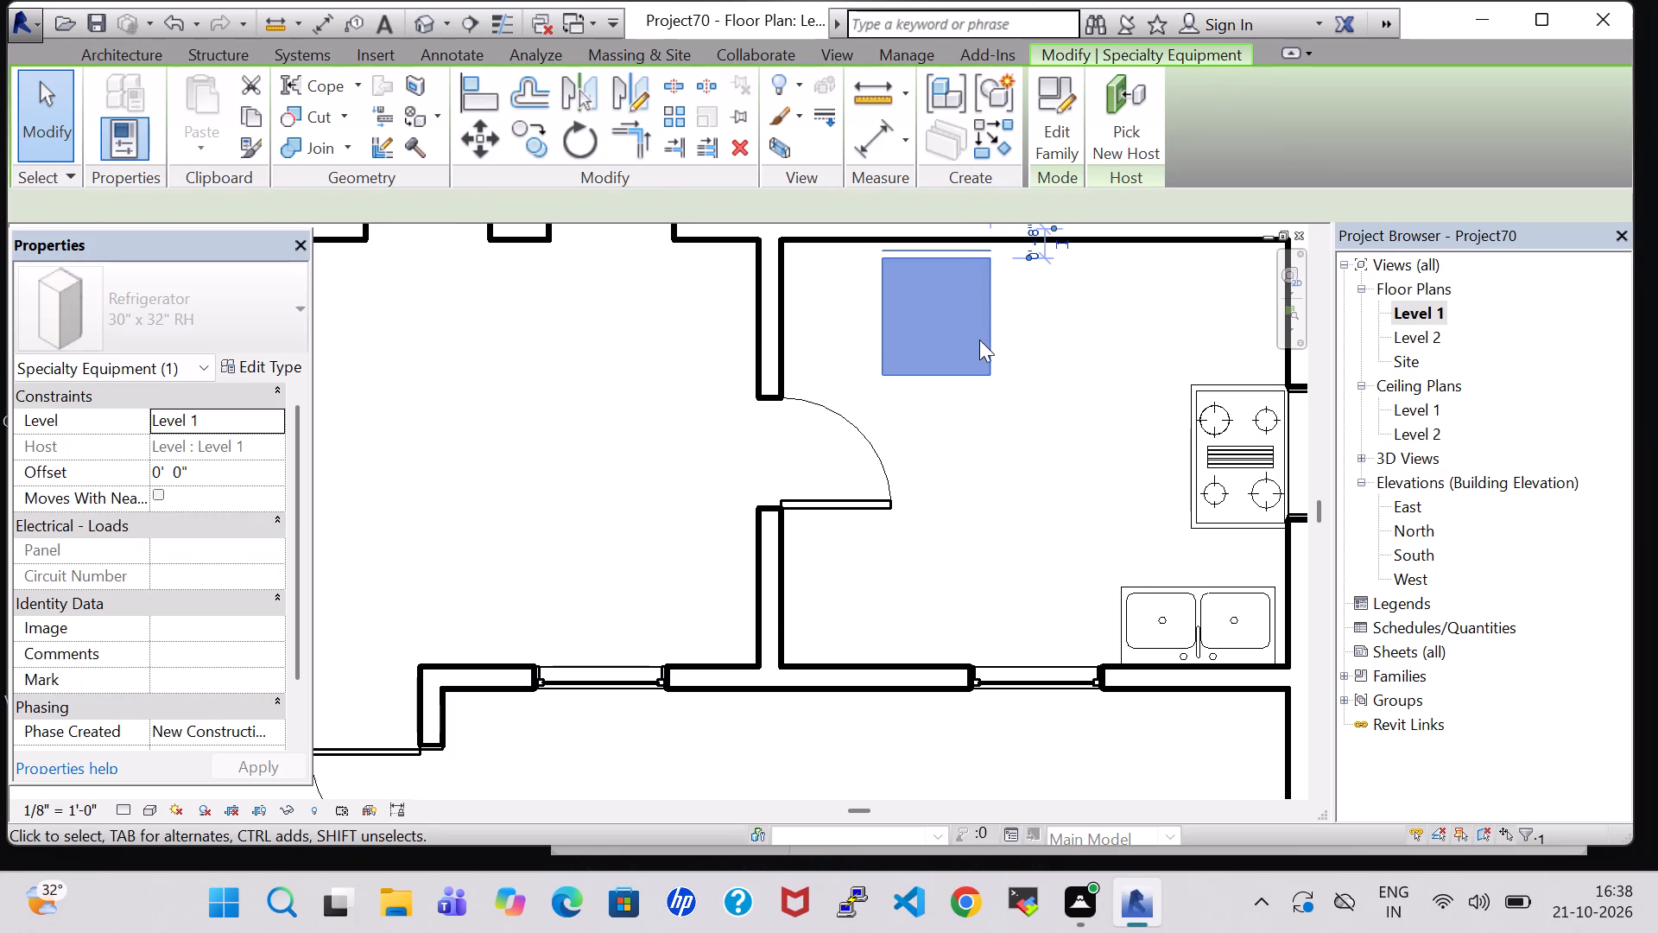
{"action": "key", "text": "Right"}
{"action": "key", "text": "Right"}
{"action": "key", "text": "Right"}
{"action": "left_click", "coordinate": [952, 435]}
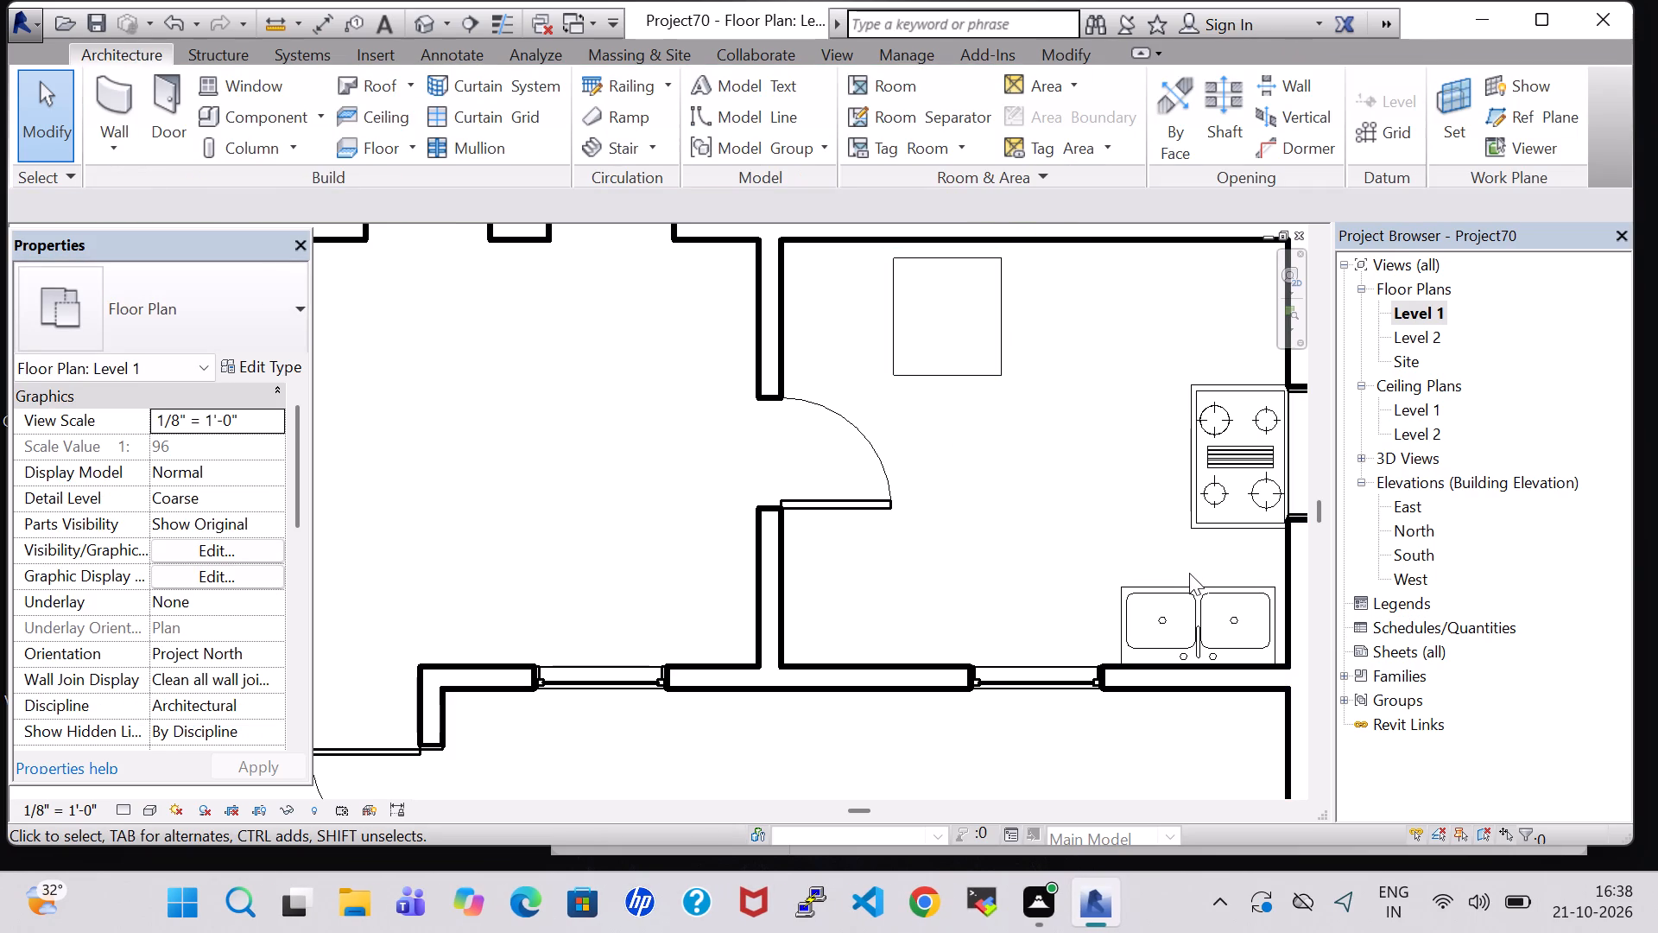
Place a tagged room in the space with the refrigerator, cooktop and sink, and name it KITCHEN.
{"action": "scroll", "coordinate": [1220, 548], "scroll_direction": "down", "scroll_amount": 4}
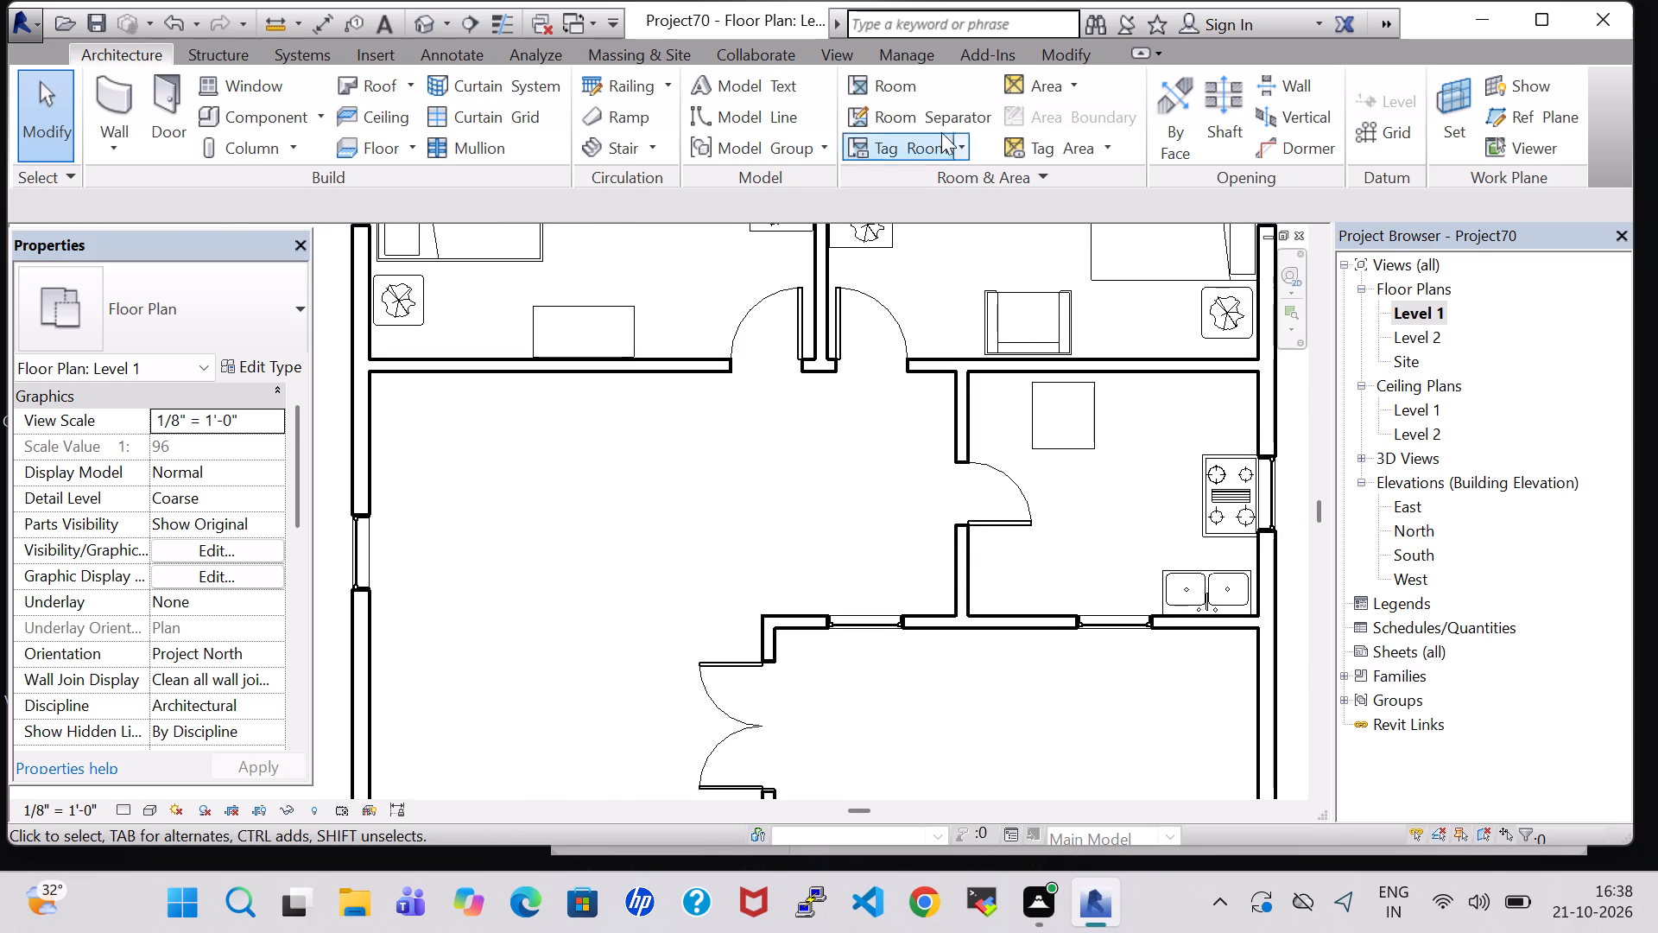
{"action": "left_click", "coordinate": [900, 76]}
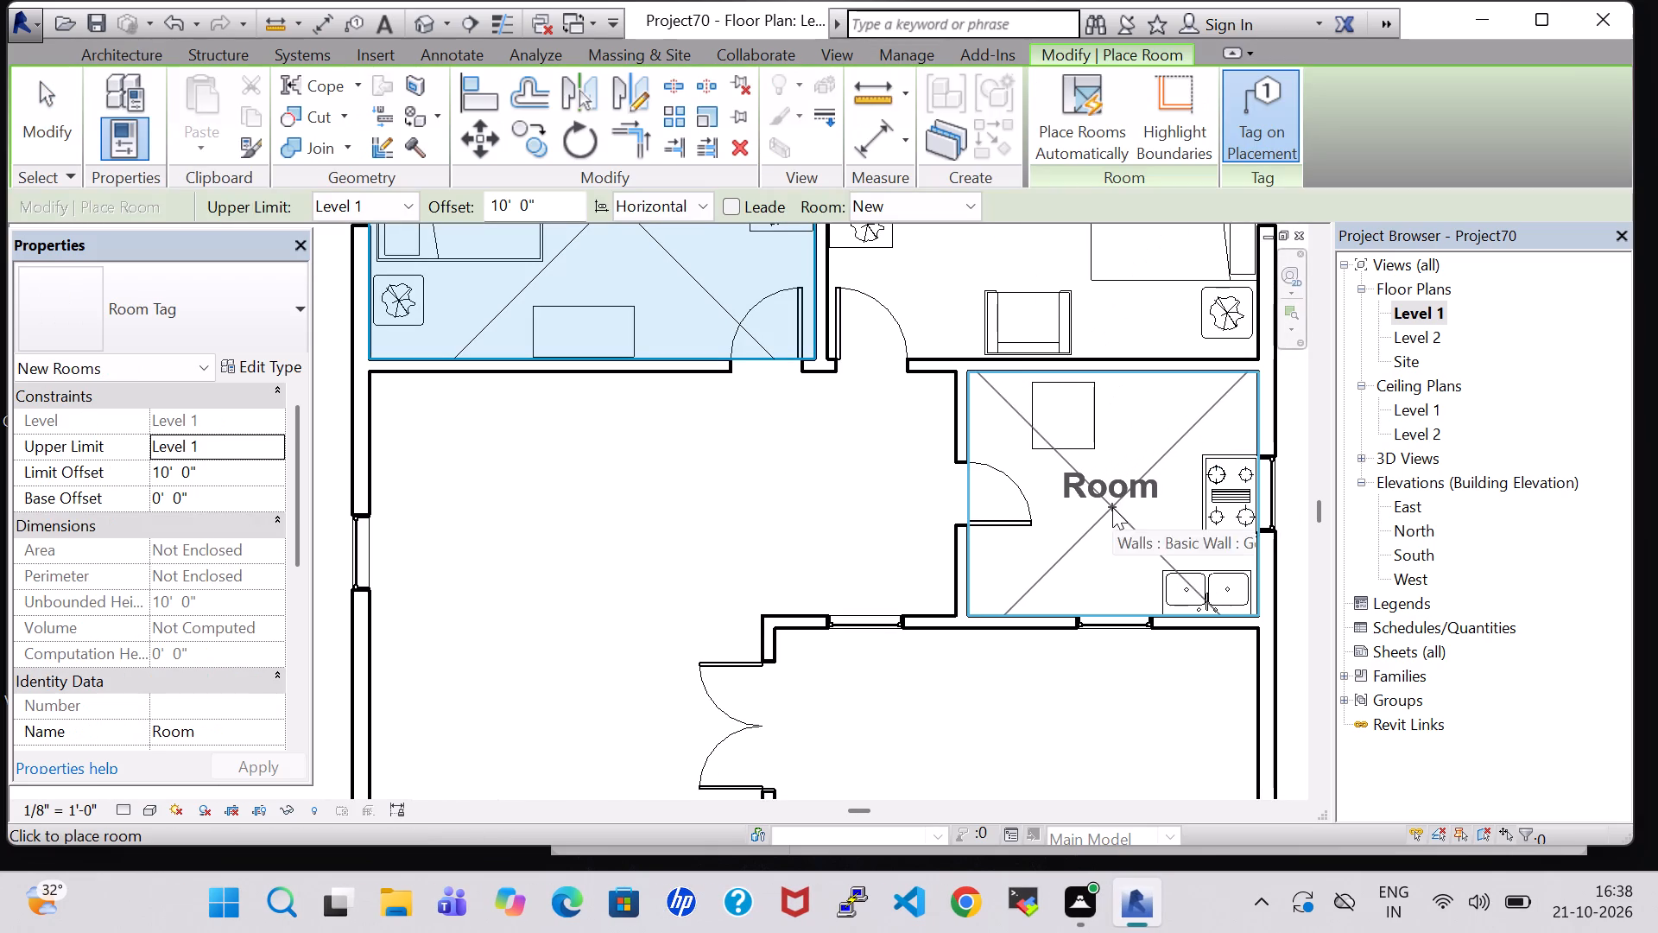
{"action": "left_click", "coordinate": [1112, 507]}
{"action": "key", "text": "Escape"}
{"action": "key", "text": "Escape"}
{"action": "double_click", "coordinate": [1112, 499]}
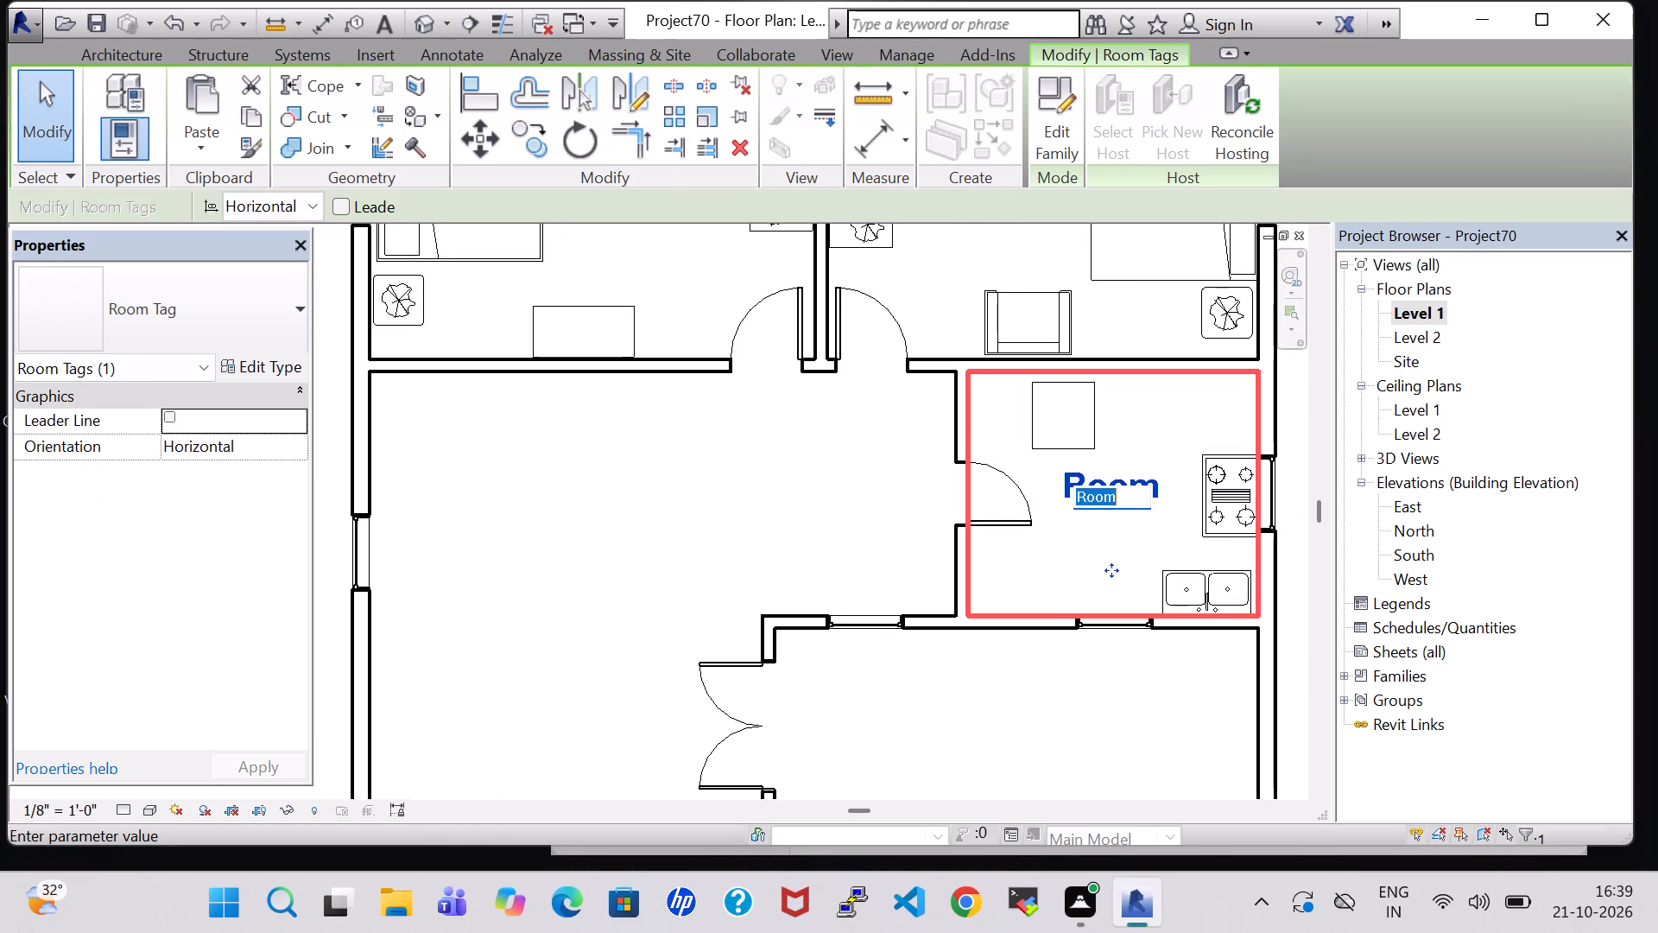
{"action": "key", "text": "BackSpace"}
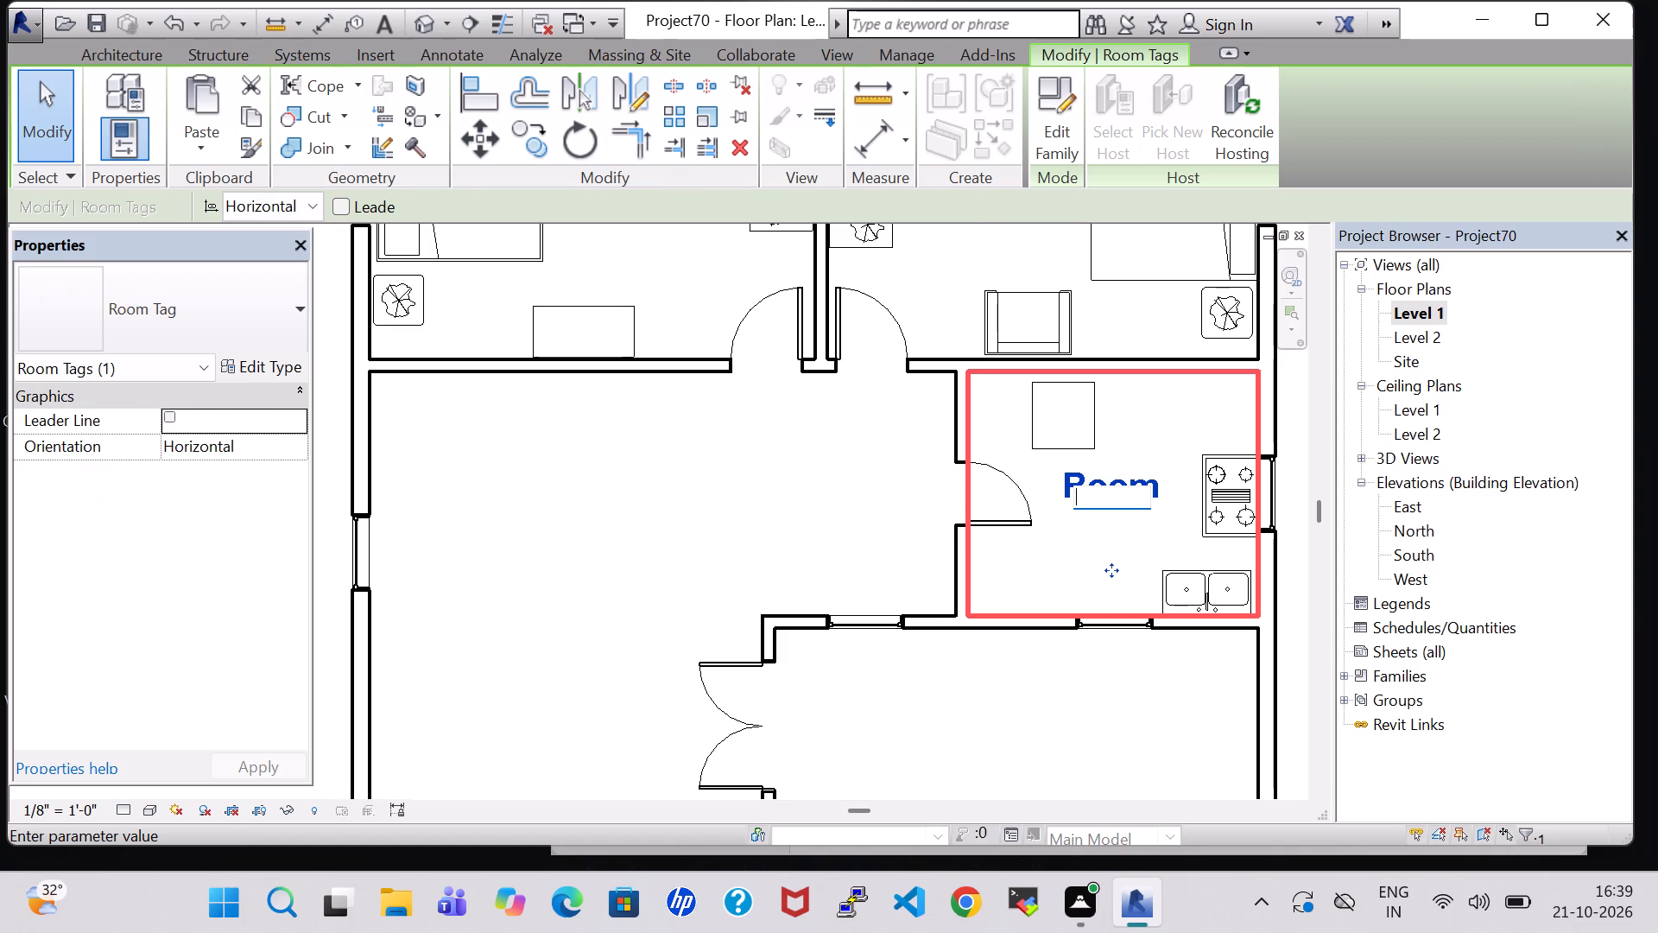
{"action": "type", "text": "KITCHEN"}
{"action": "key", "text": "Return"}
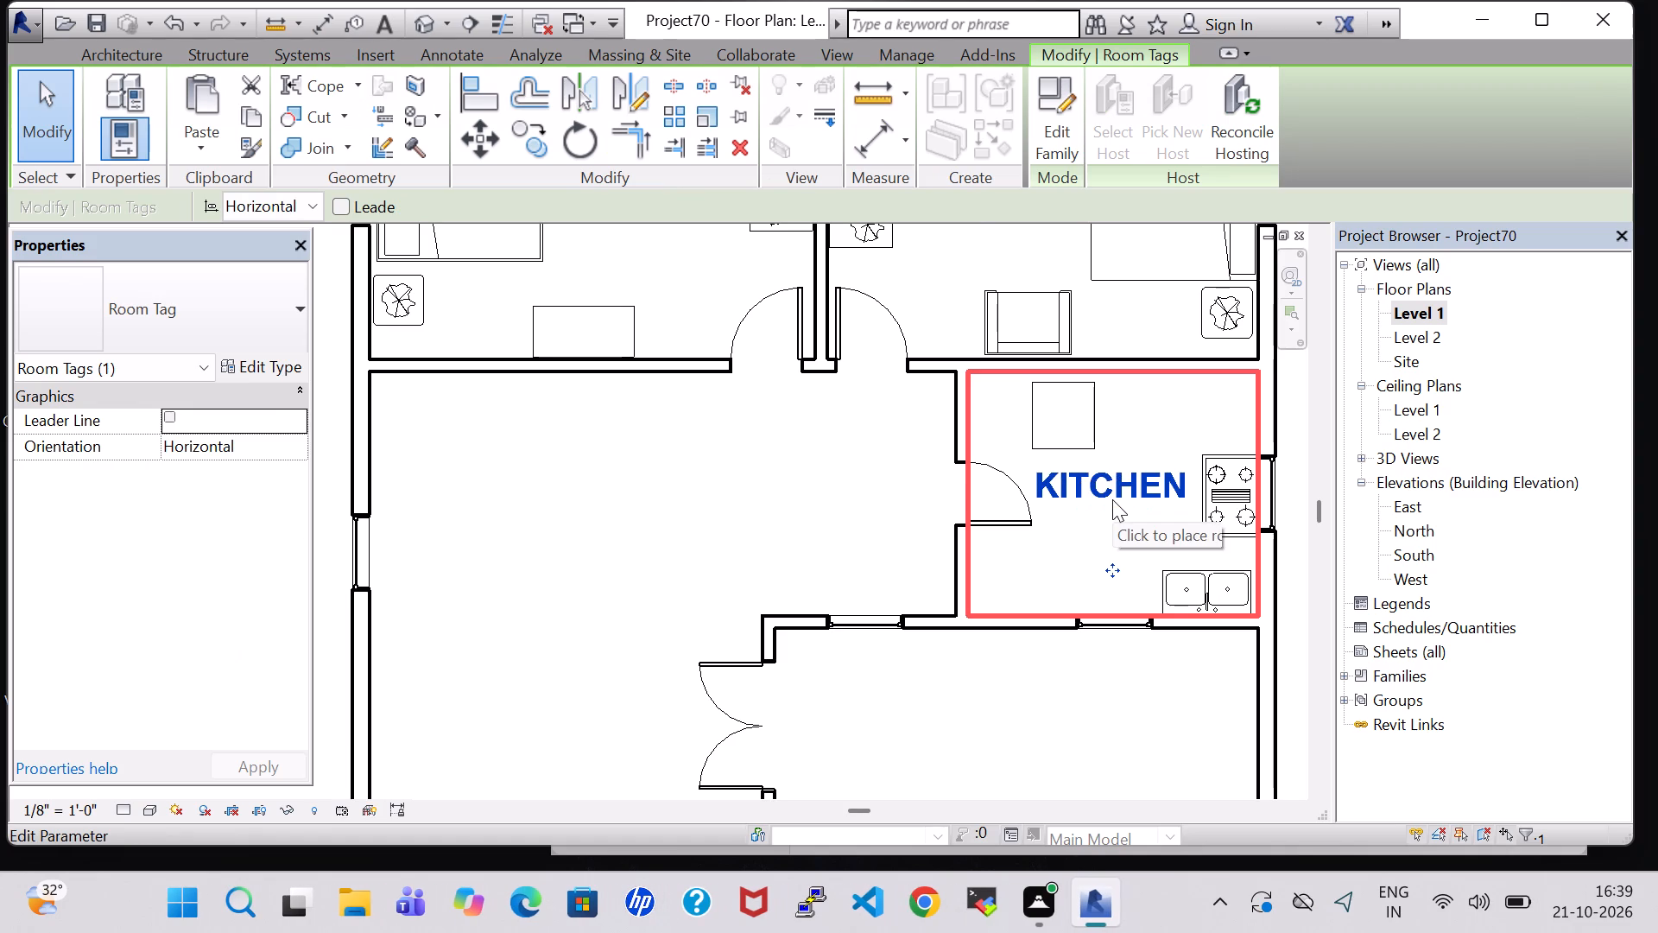
{"action": "left_click", "coordinate": [1112, 499]}
{"action": "left_click", "coordinate": [1181, 419]}
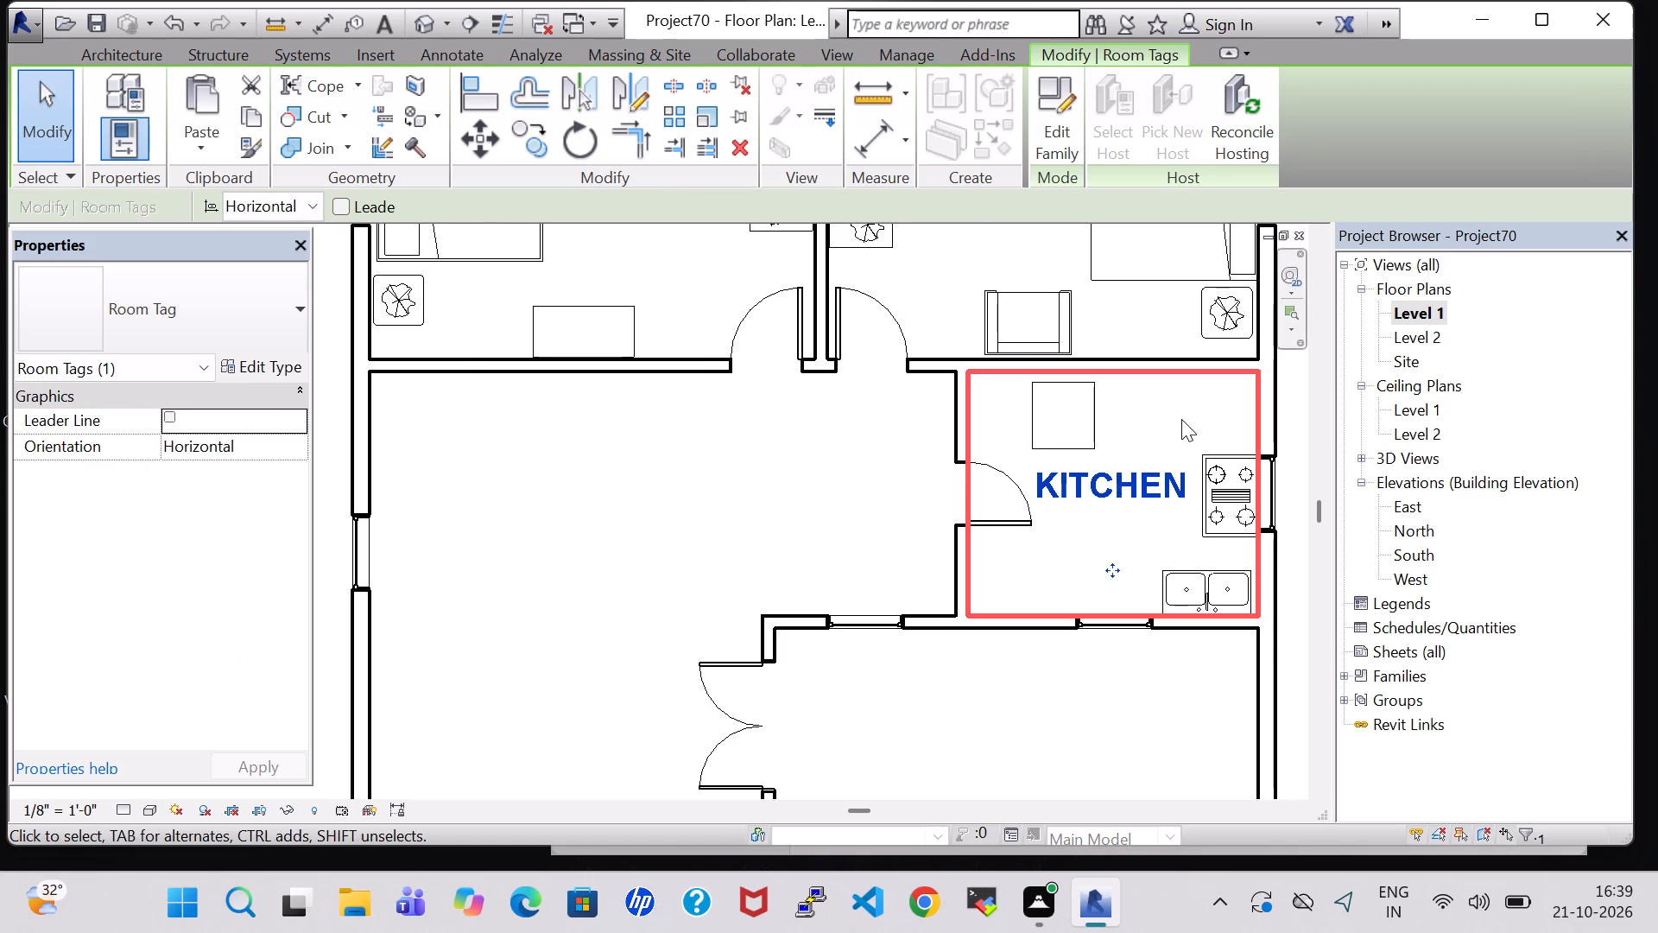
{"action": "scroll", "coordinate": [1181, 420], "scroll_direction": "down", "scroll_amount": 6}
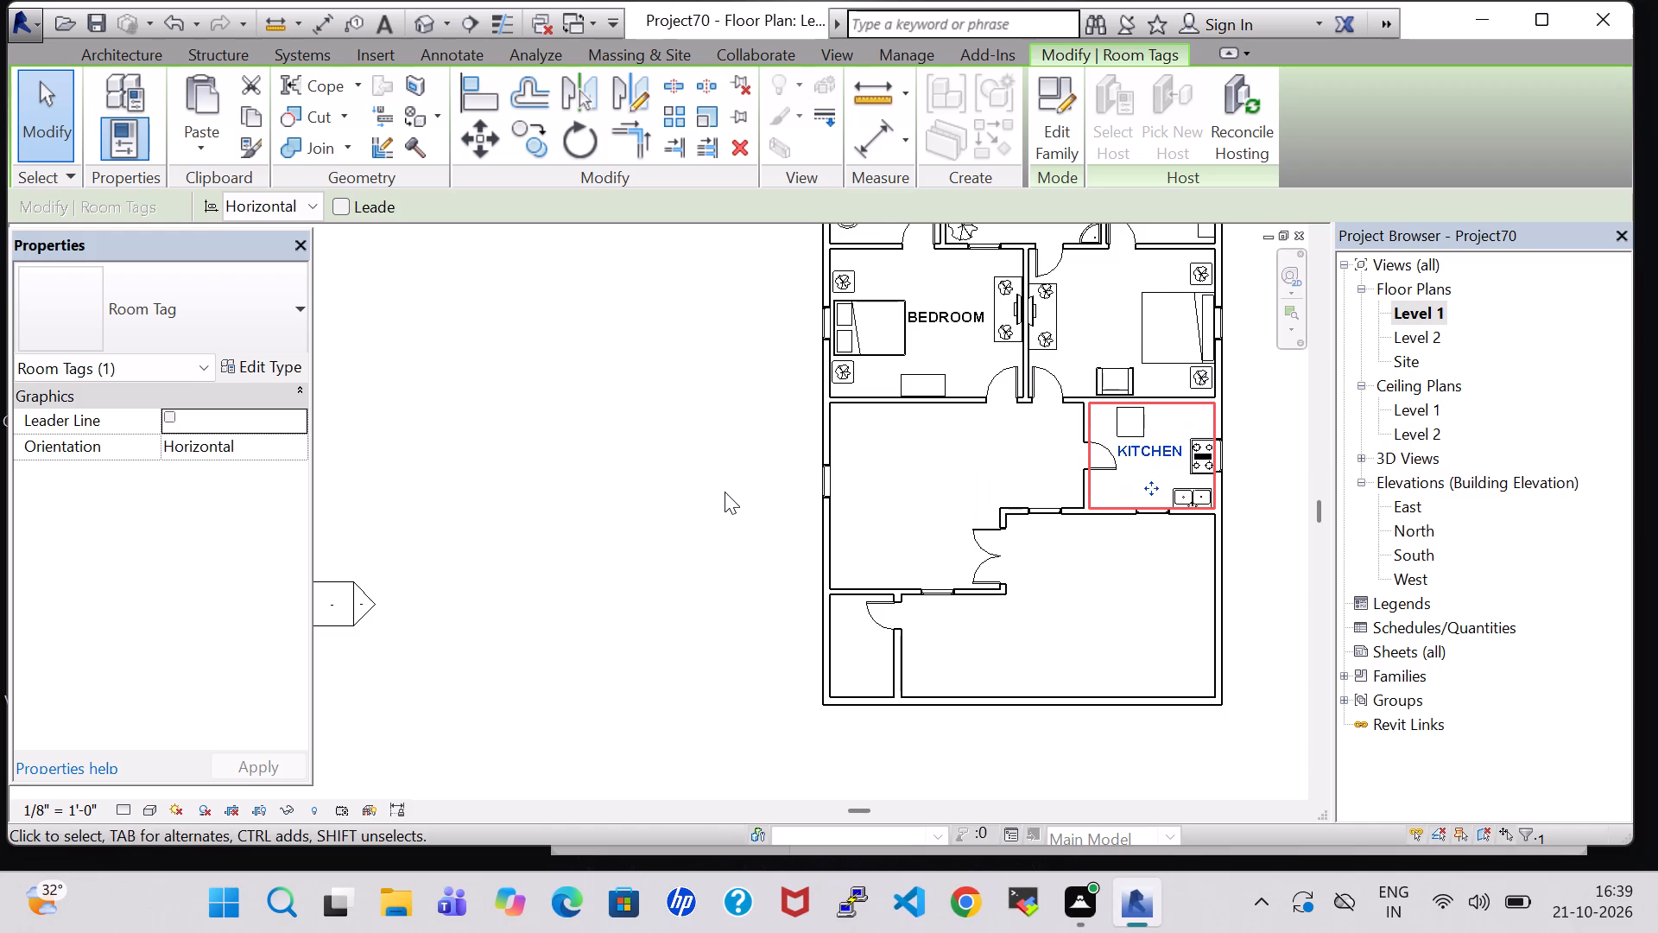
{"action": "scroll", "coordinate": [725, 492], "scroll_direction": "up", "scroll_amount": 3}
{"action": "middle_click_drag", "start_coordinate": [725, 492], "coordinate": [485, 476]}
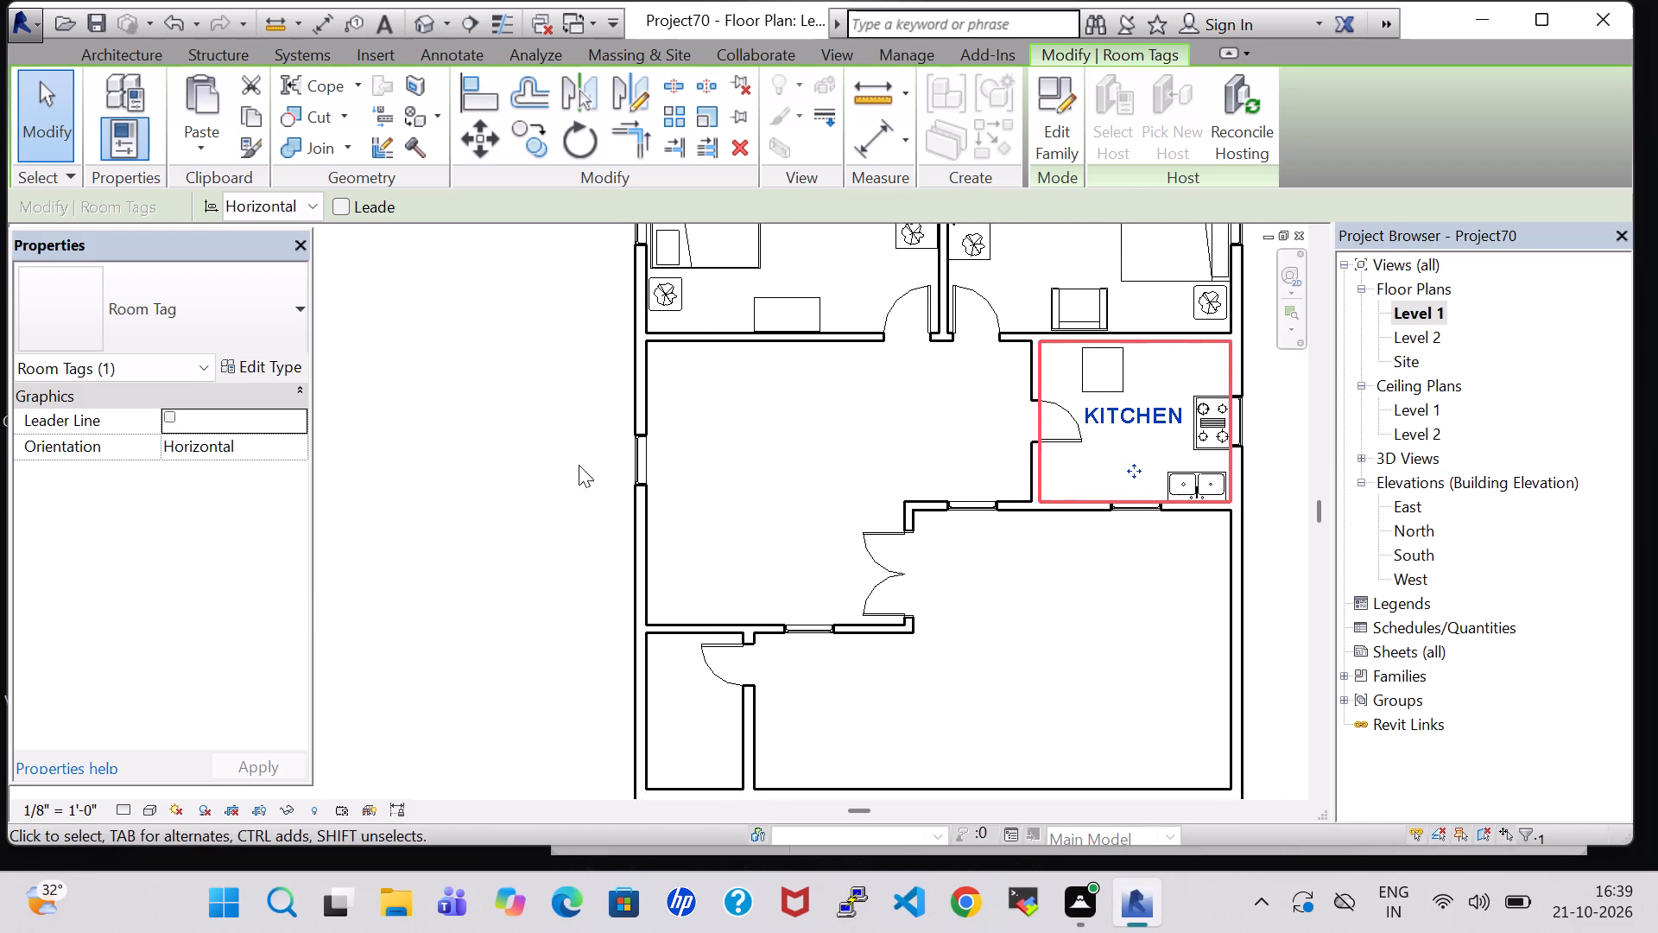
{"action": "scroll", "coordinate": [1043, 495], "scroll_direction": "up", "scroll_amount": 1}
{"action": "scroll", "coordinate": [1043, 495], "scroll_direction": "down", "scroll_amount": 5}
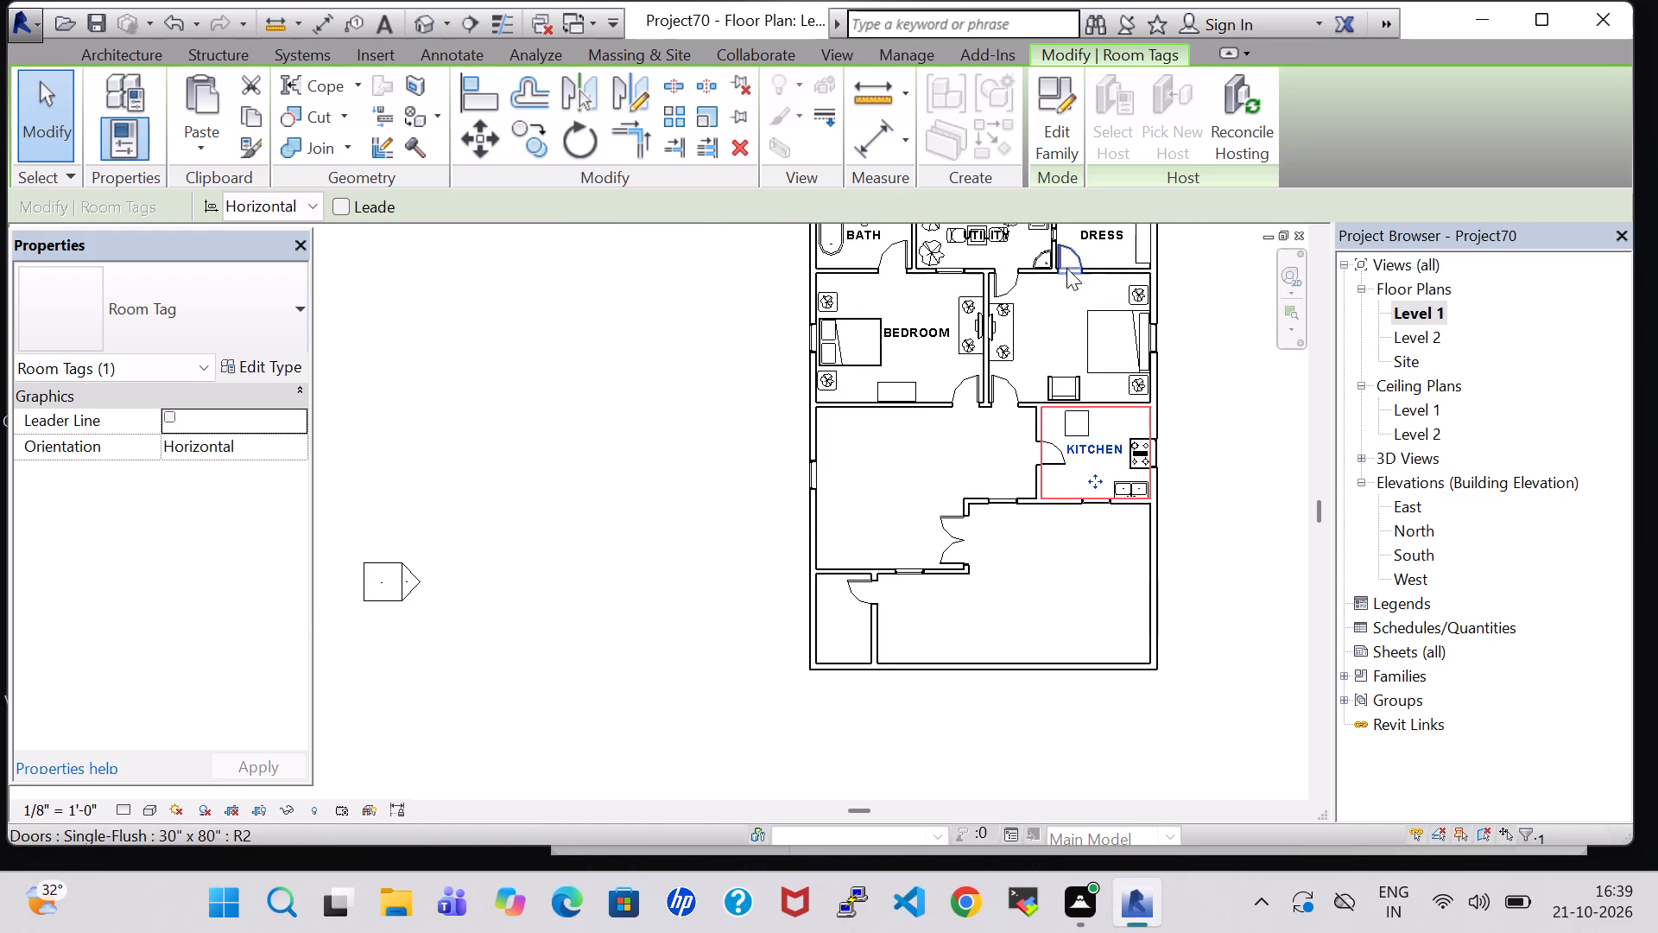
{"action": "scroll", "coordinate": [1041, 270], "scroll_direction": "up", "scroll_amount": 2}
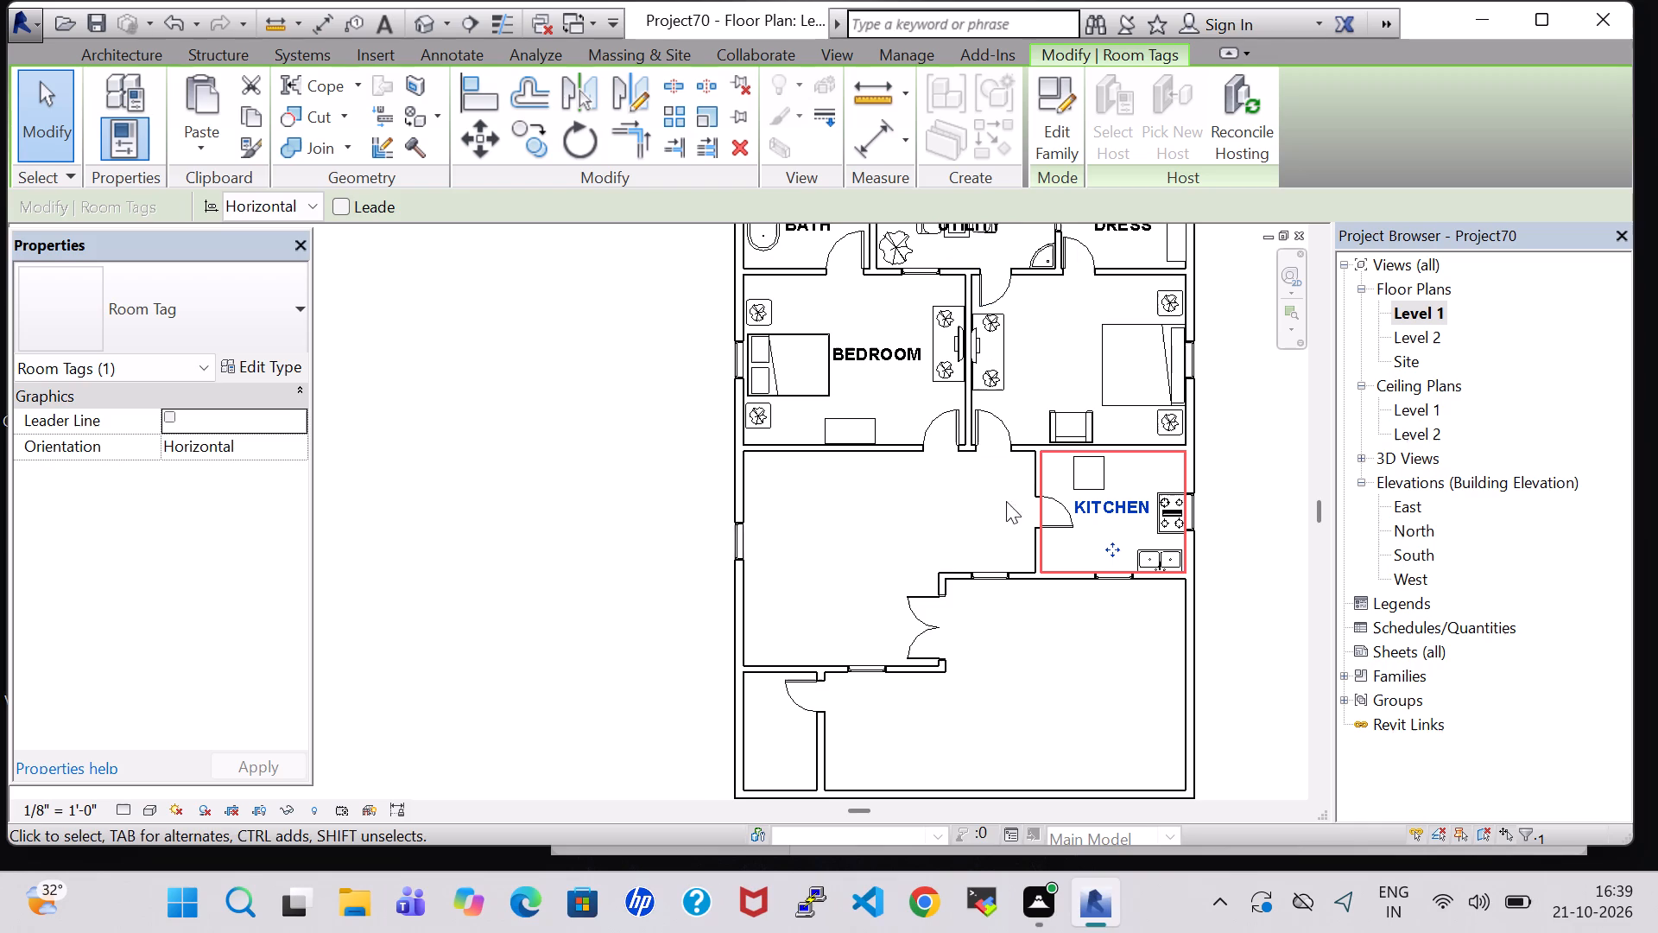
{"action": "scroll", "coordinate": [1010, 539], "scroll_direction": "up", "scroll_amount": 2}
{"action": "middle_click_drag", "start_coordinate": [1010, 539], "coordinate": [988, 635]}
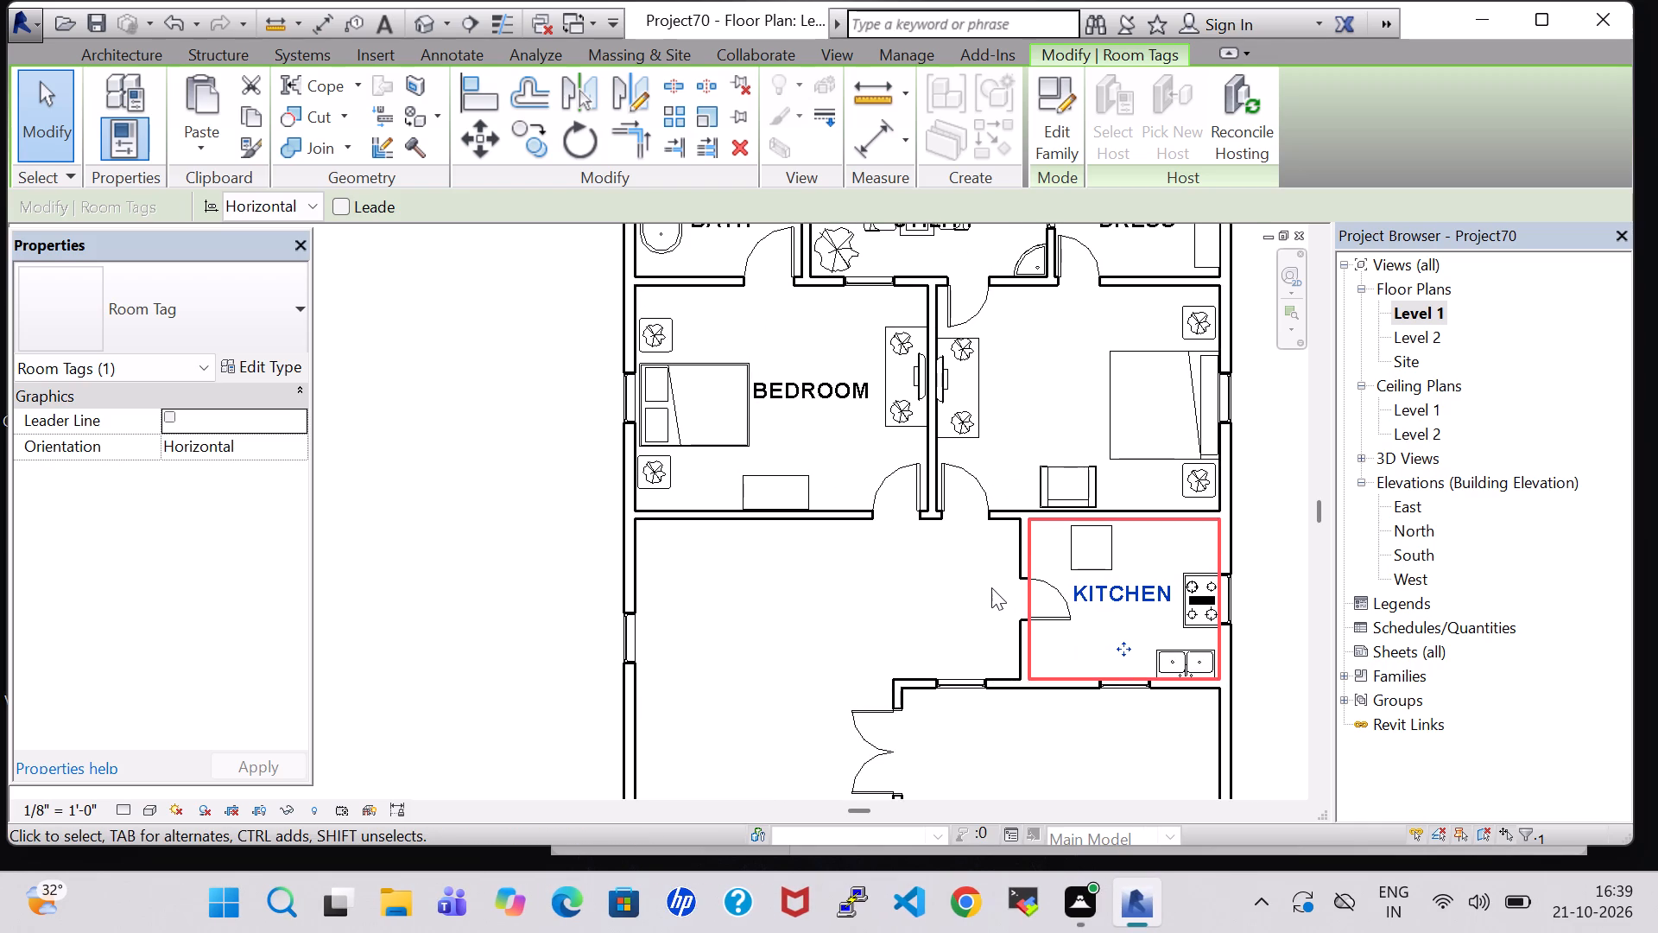
Load the Sofa-Corbu family from the Seating folder of the US Imperial furniture library for placement.
{"action": "scroll", "coordinate": [991, 587], "scroll_direction": "down", "scroll_amount": 5}
{"action": "middle_click", "coordinate": [934, 592]}
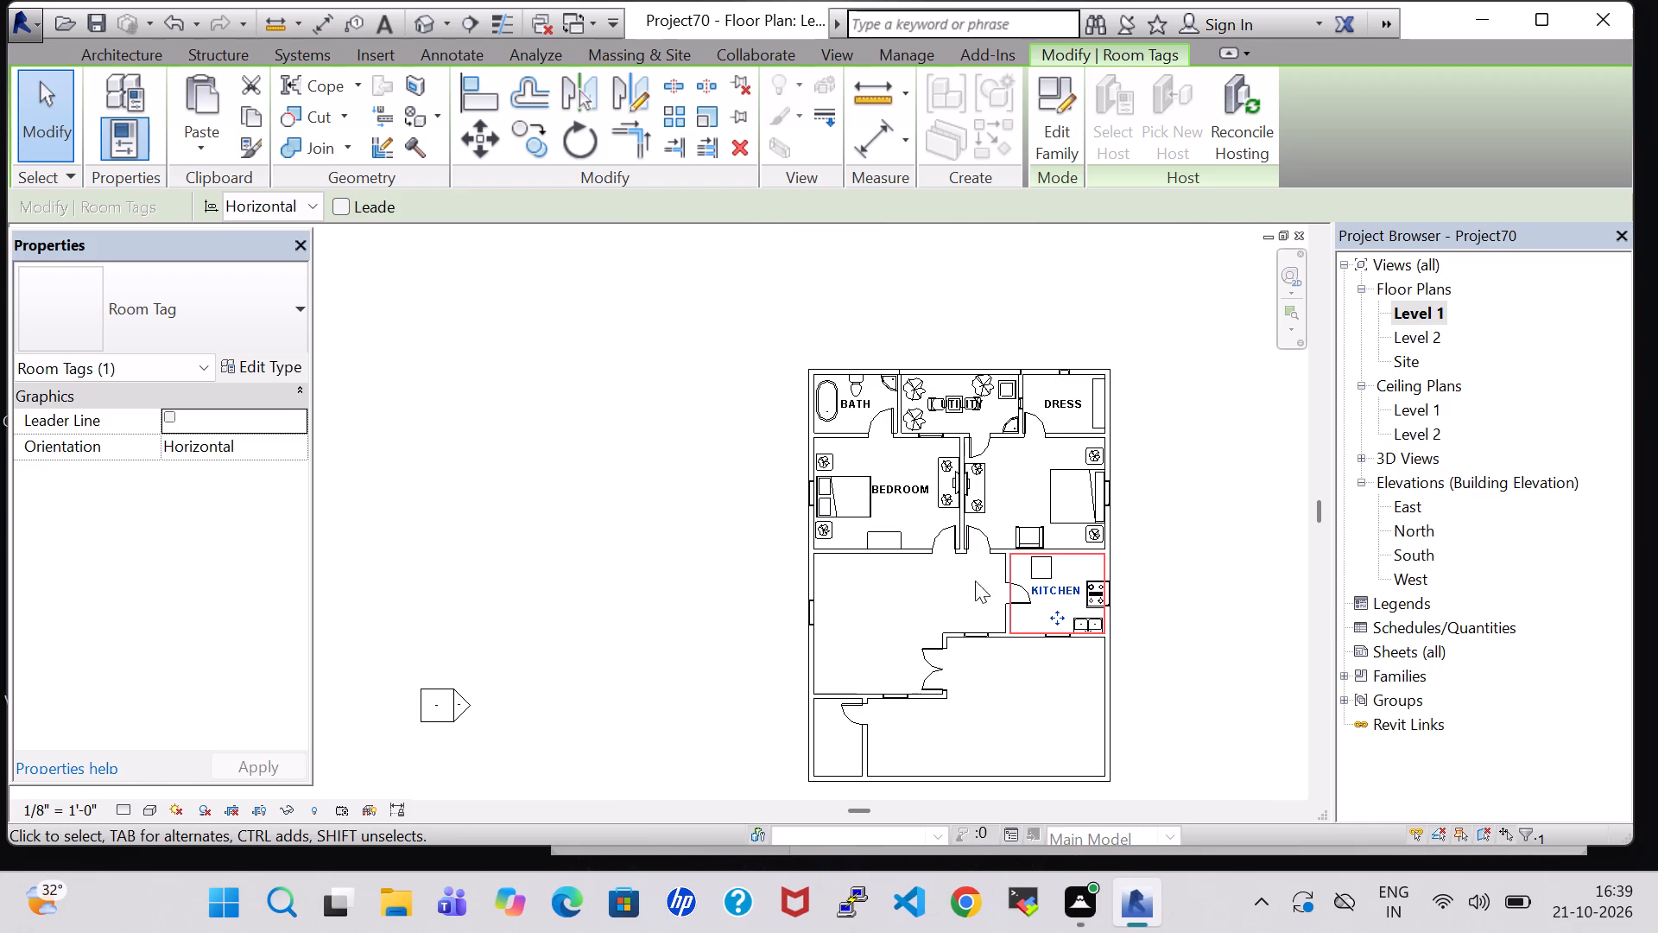
{"action": "scroll", "coordinate": [892, 594], "scroll_direction": "up", "scroll_amount": 5}
{"action": "middle_click_drag", "start_coordinate": [756, 620], "coordinate": [905, 517]}
{"action": "scroll", "coordinate": [763, 618], "scroll_direction": "up", "scroll_amount": 1}
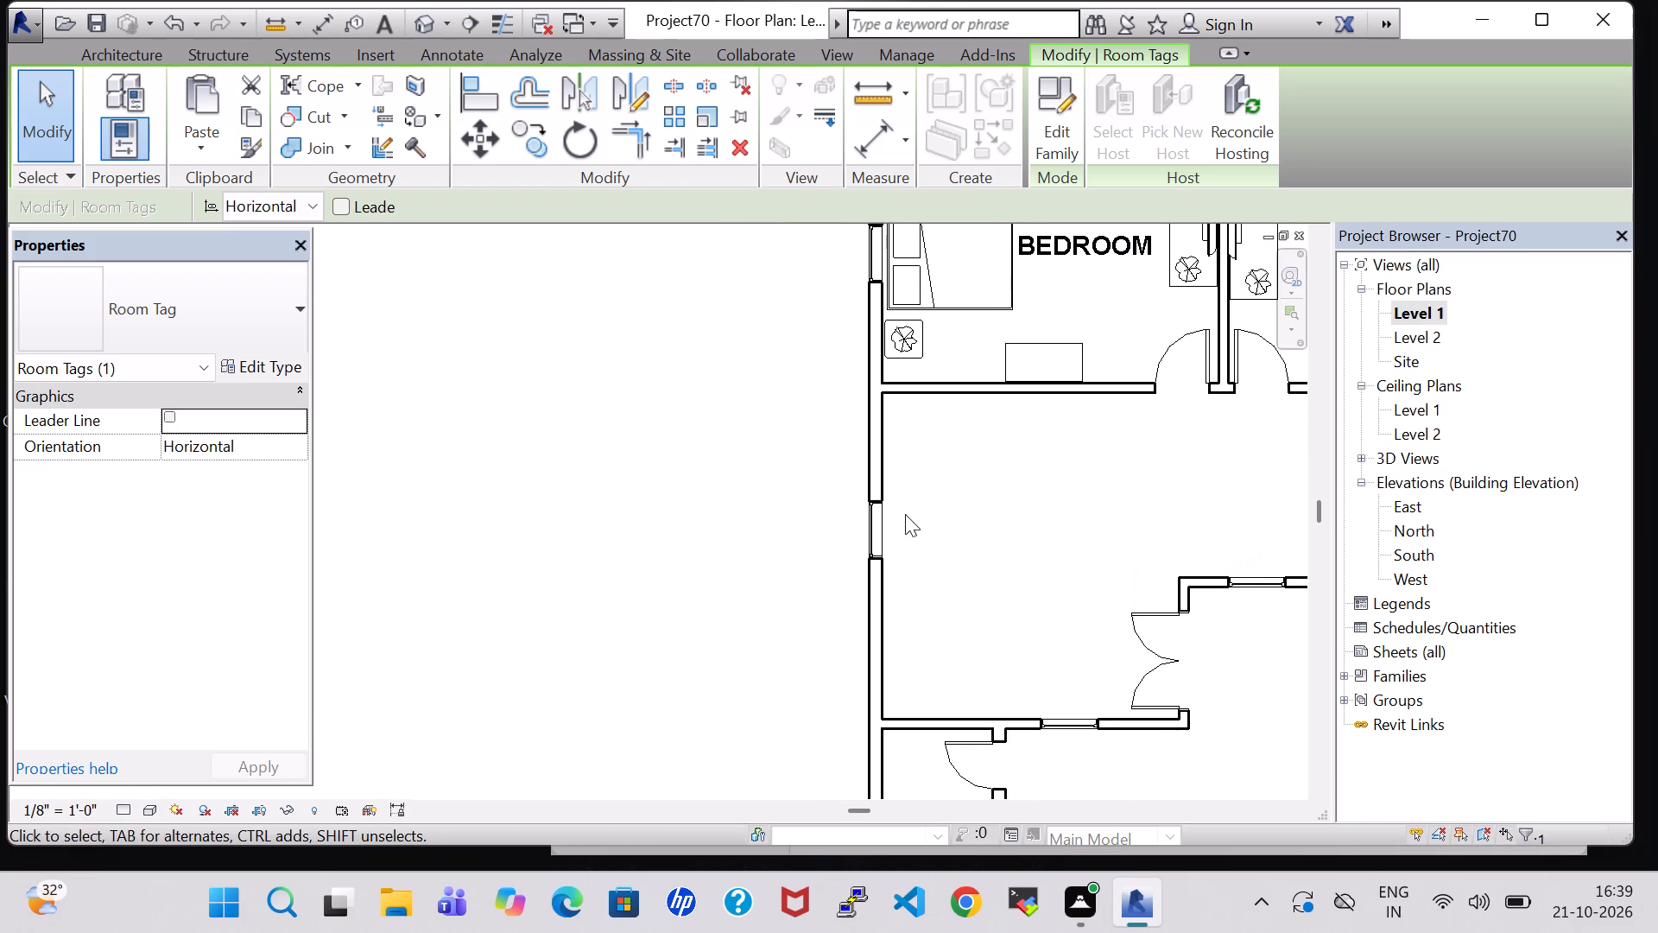
{"action": "scroll", "coordinate": [905, 514], "scroll_direction": "down", "scroll_amount": 2}
{"action": "middle_click_drag", "start_coordinate": [1092, 516], "coordinate": [970, 507]}
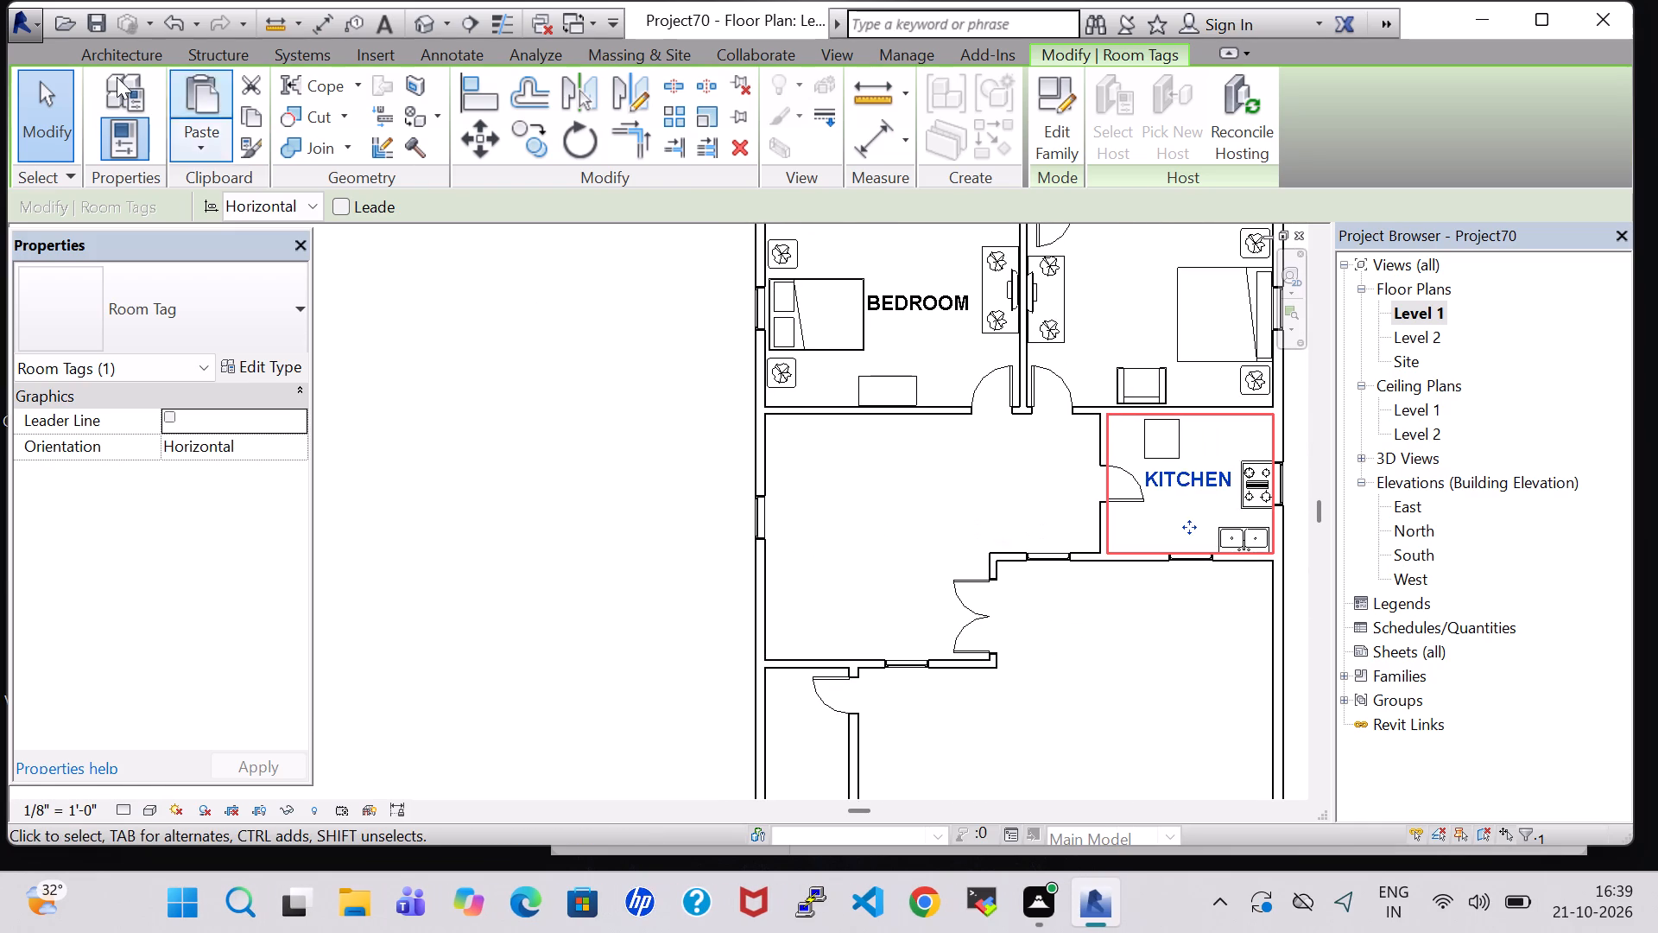
{"action": "left_click", "coordinate": [115, 45]}
{"action": "left_click", "coordinate": [256, 116]}
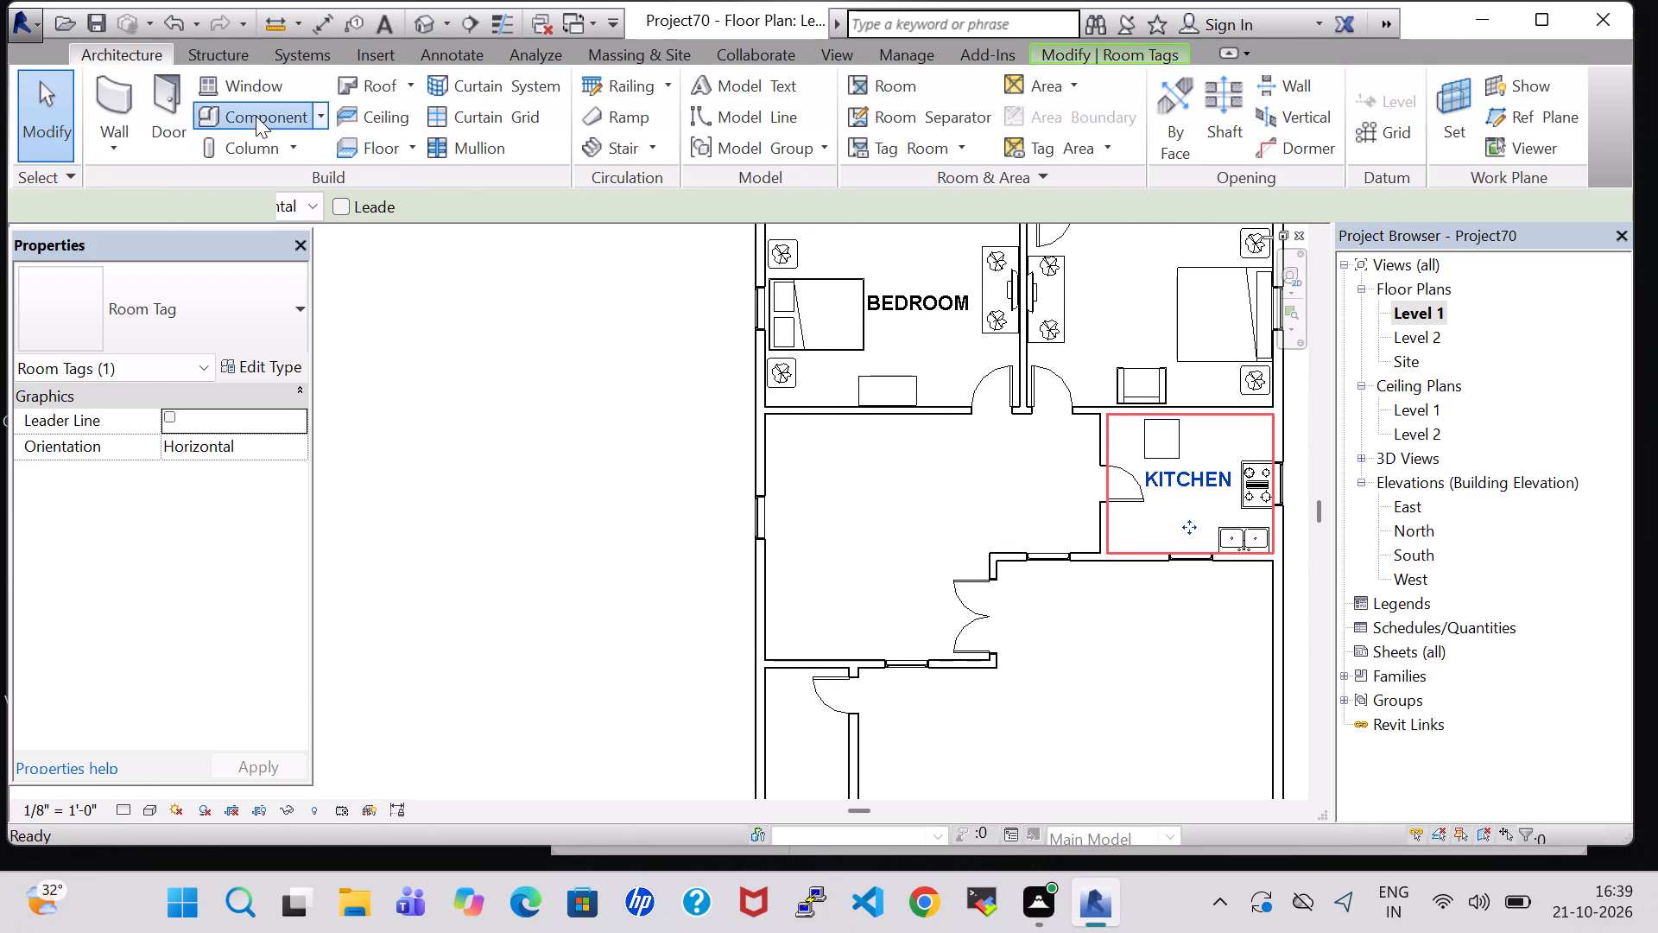
{"action": "left_click", "coordinate": [1045, 136]}
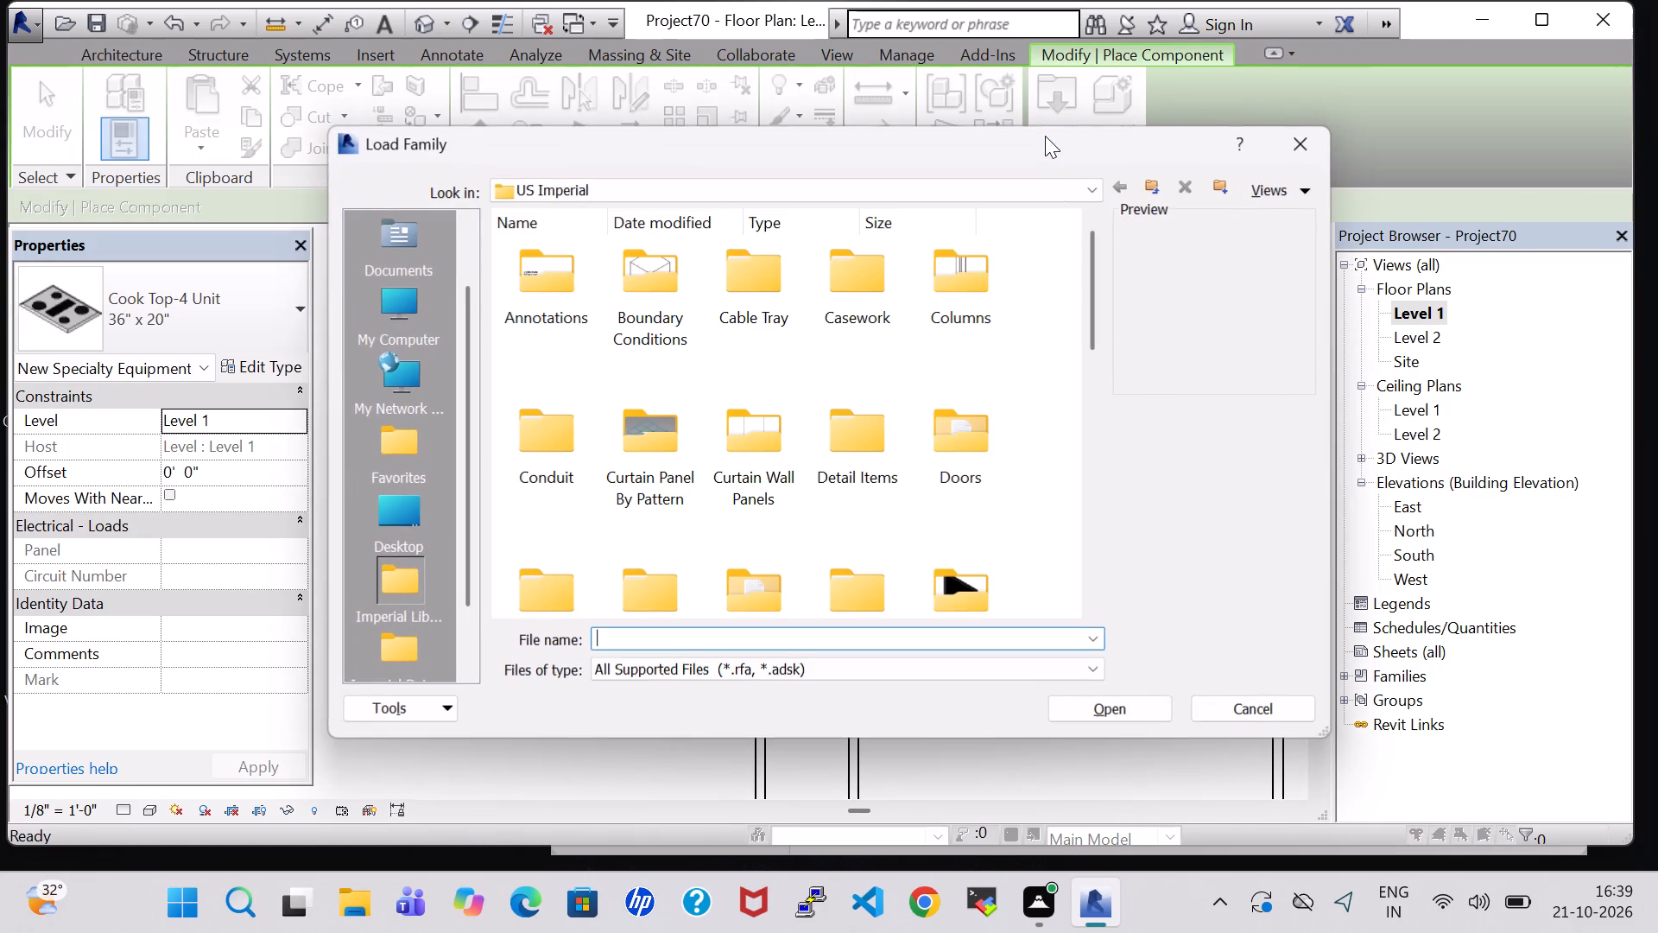
{"action": "double_click", "coordinate": [1001, 600]}
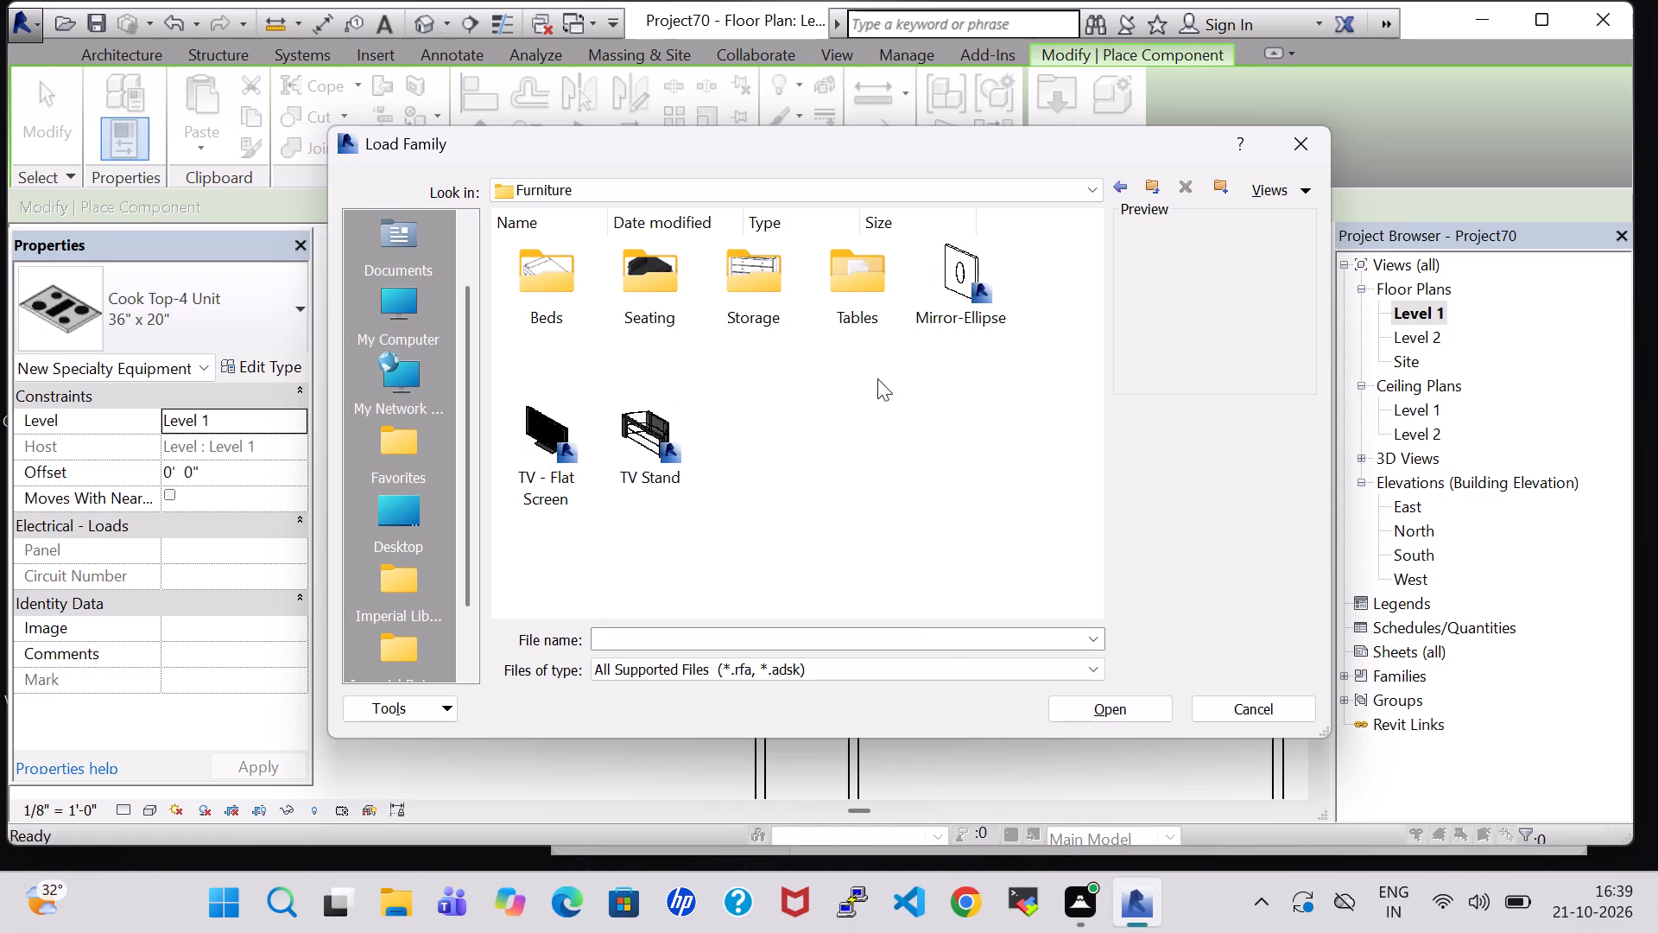
{"action": "double_click", "coordinate": [671, 280]}
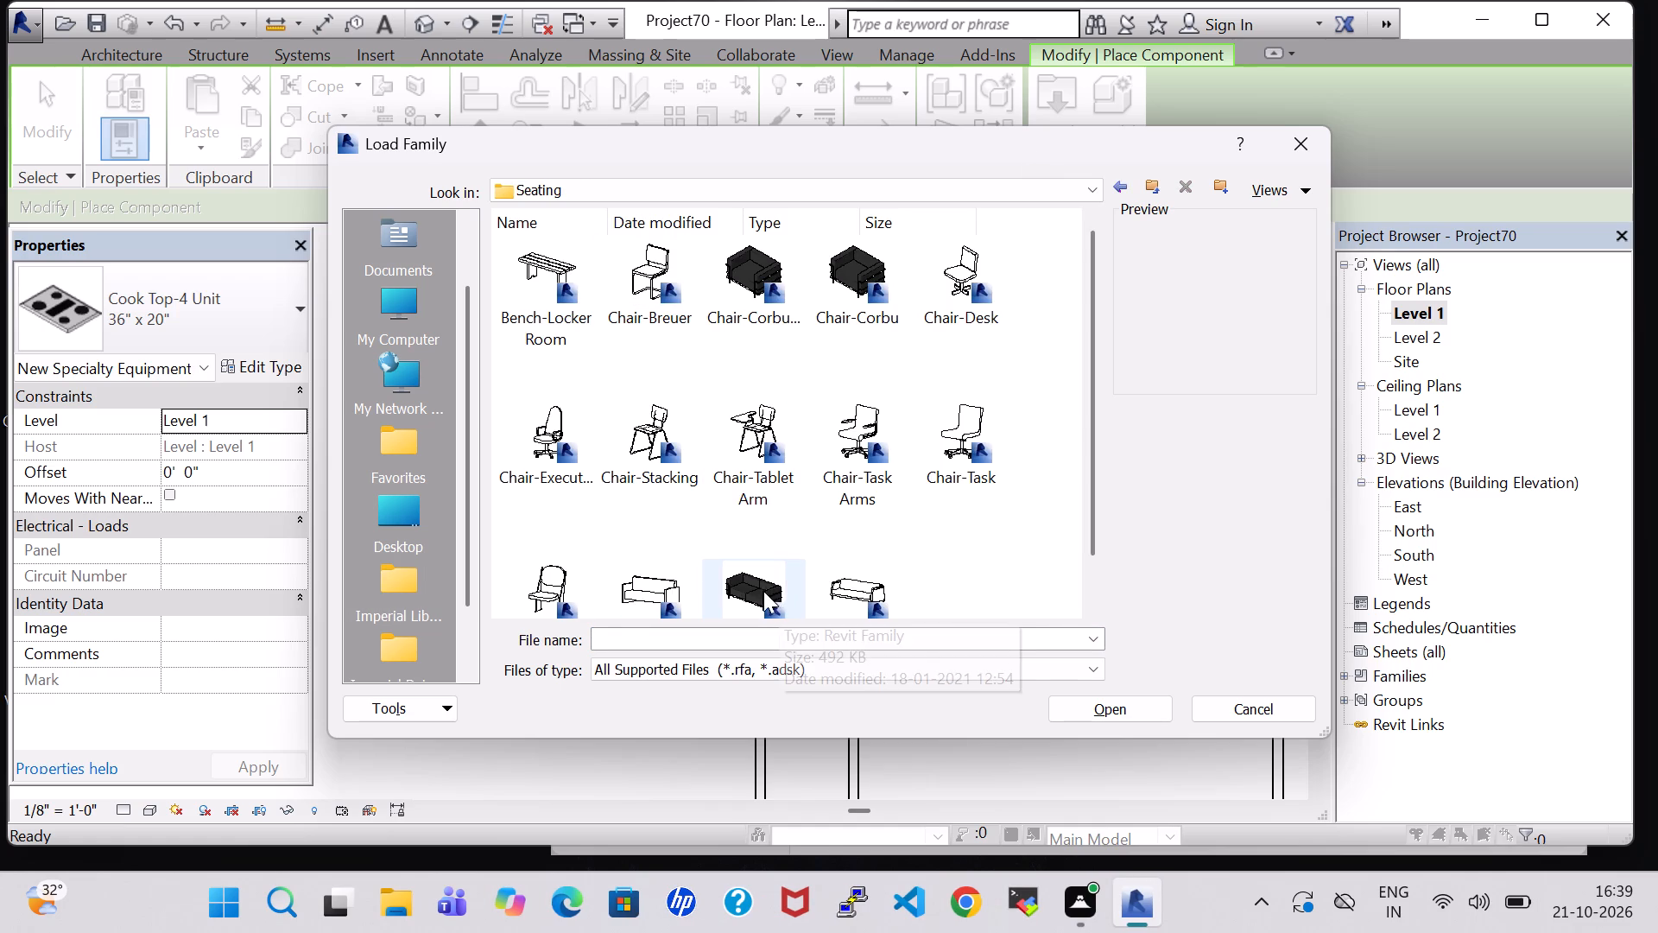
{"action": "left_click", "coordinate": [762, 591]}
{"action": "left_click", "coordinate": [1110, 717]}
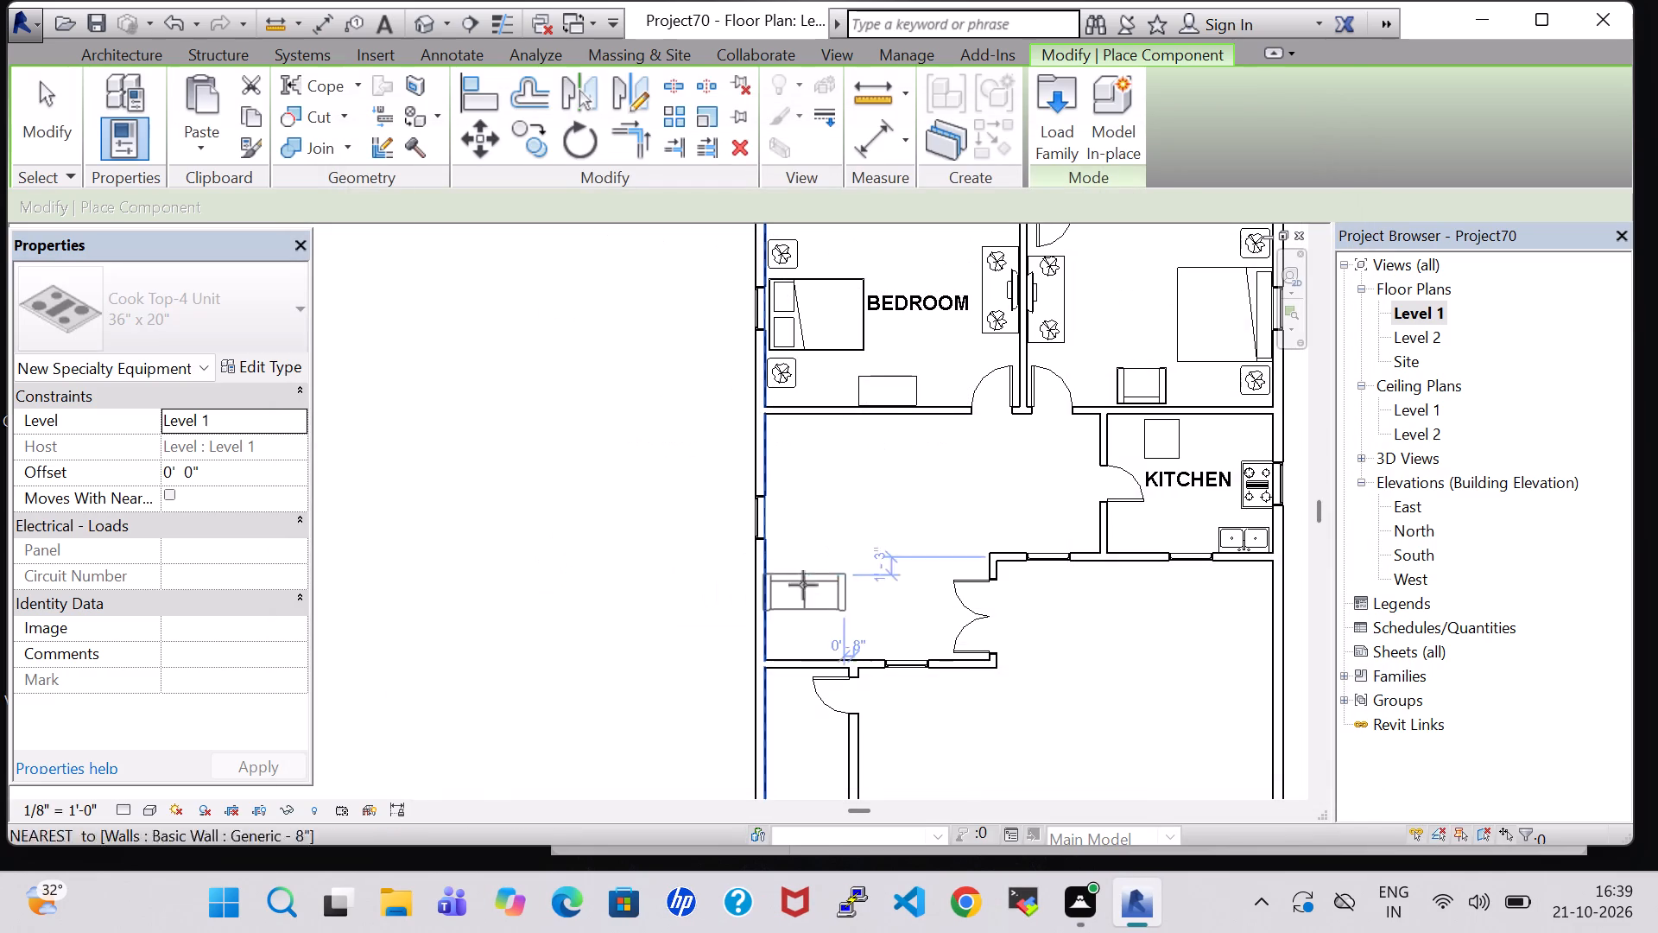
Place the Sofa-Corbu, turned upright with its back against the west wall, beside the window of the unfurnished room below BEDROOM.
{"action": "key", "text": "space"}
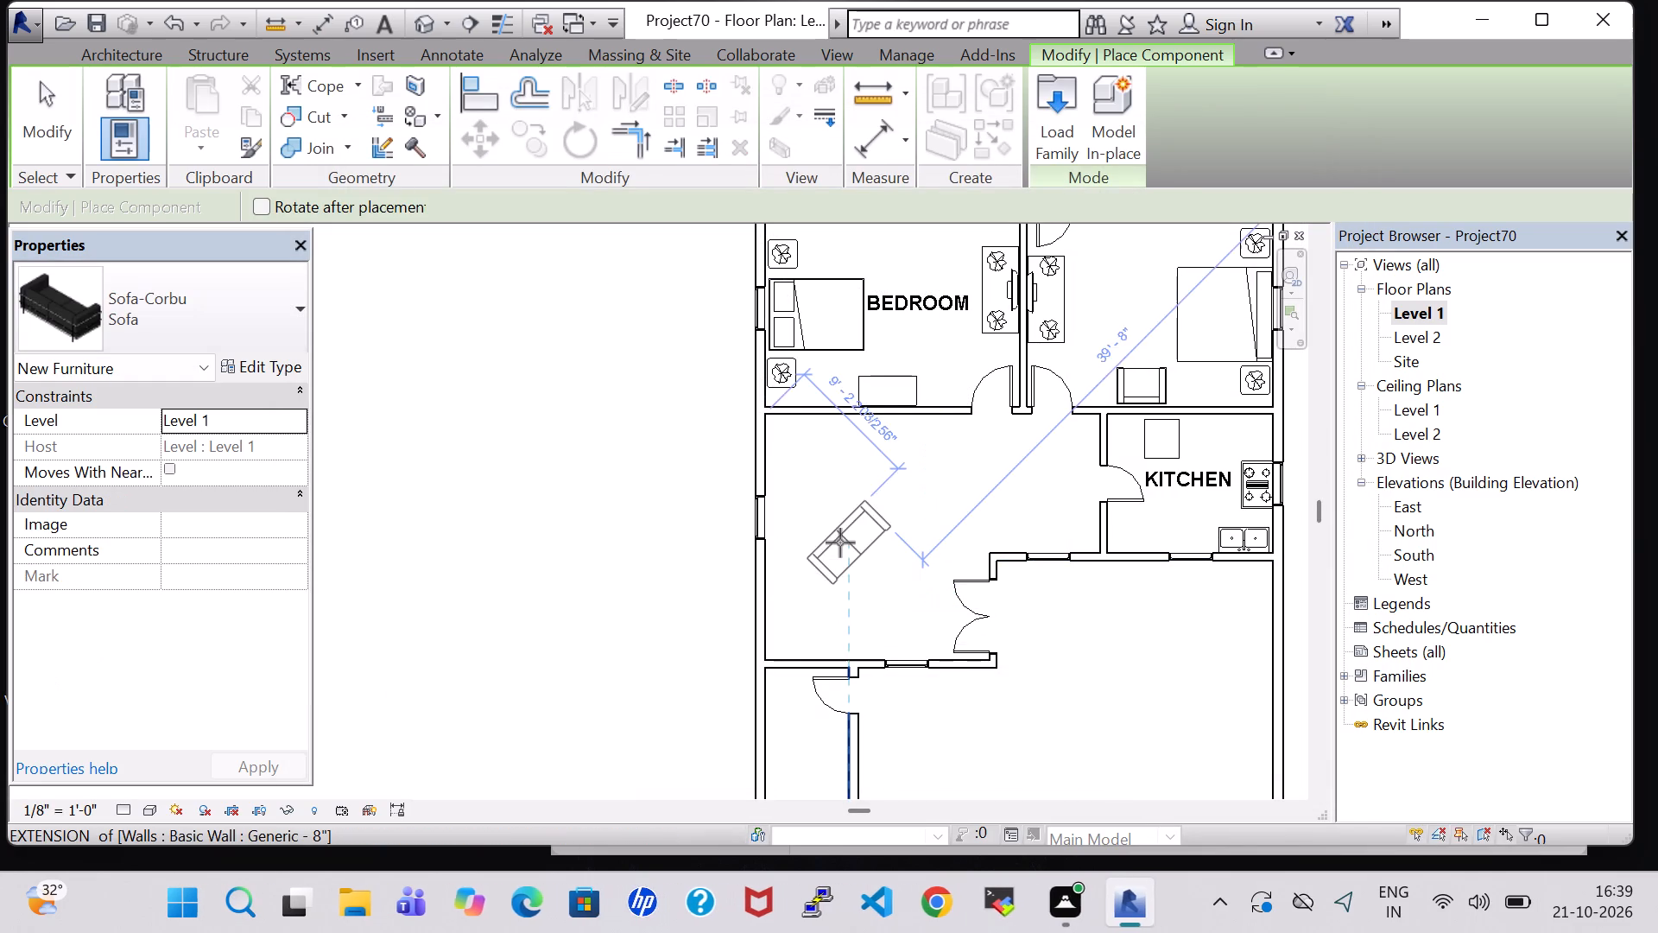
{"action": "key", "text": "space"}
{"action": "scroll", "coordinate": [840, 543], "scroll_direction": "up", "scroll_amount": 6}
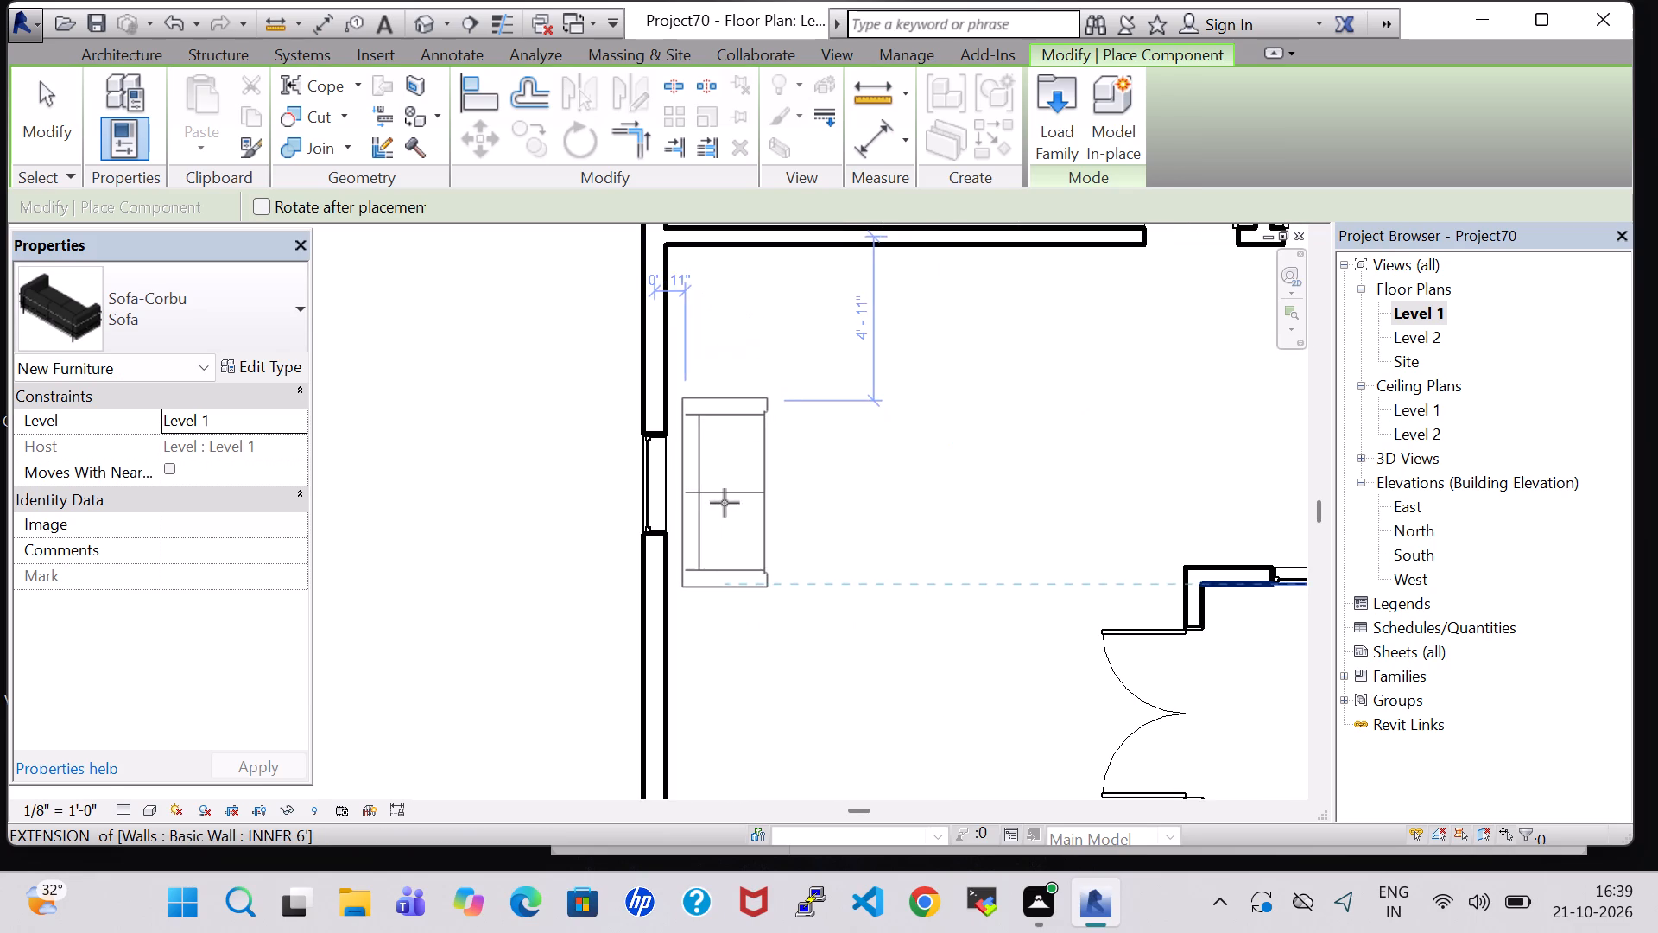
{"action": "scroll", "coordinate": [722, 499], "scroll_direction": "up", "scroll_amount": 6}
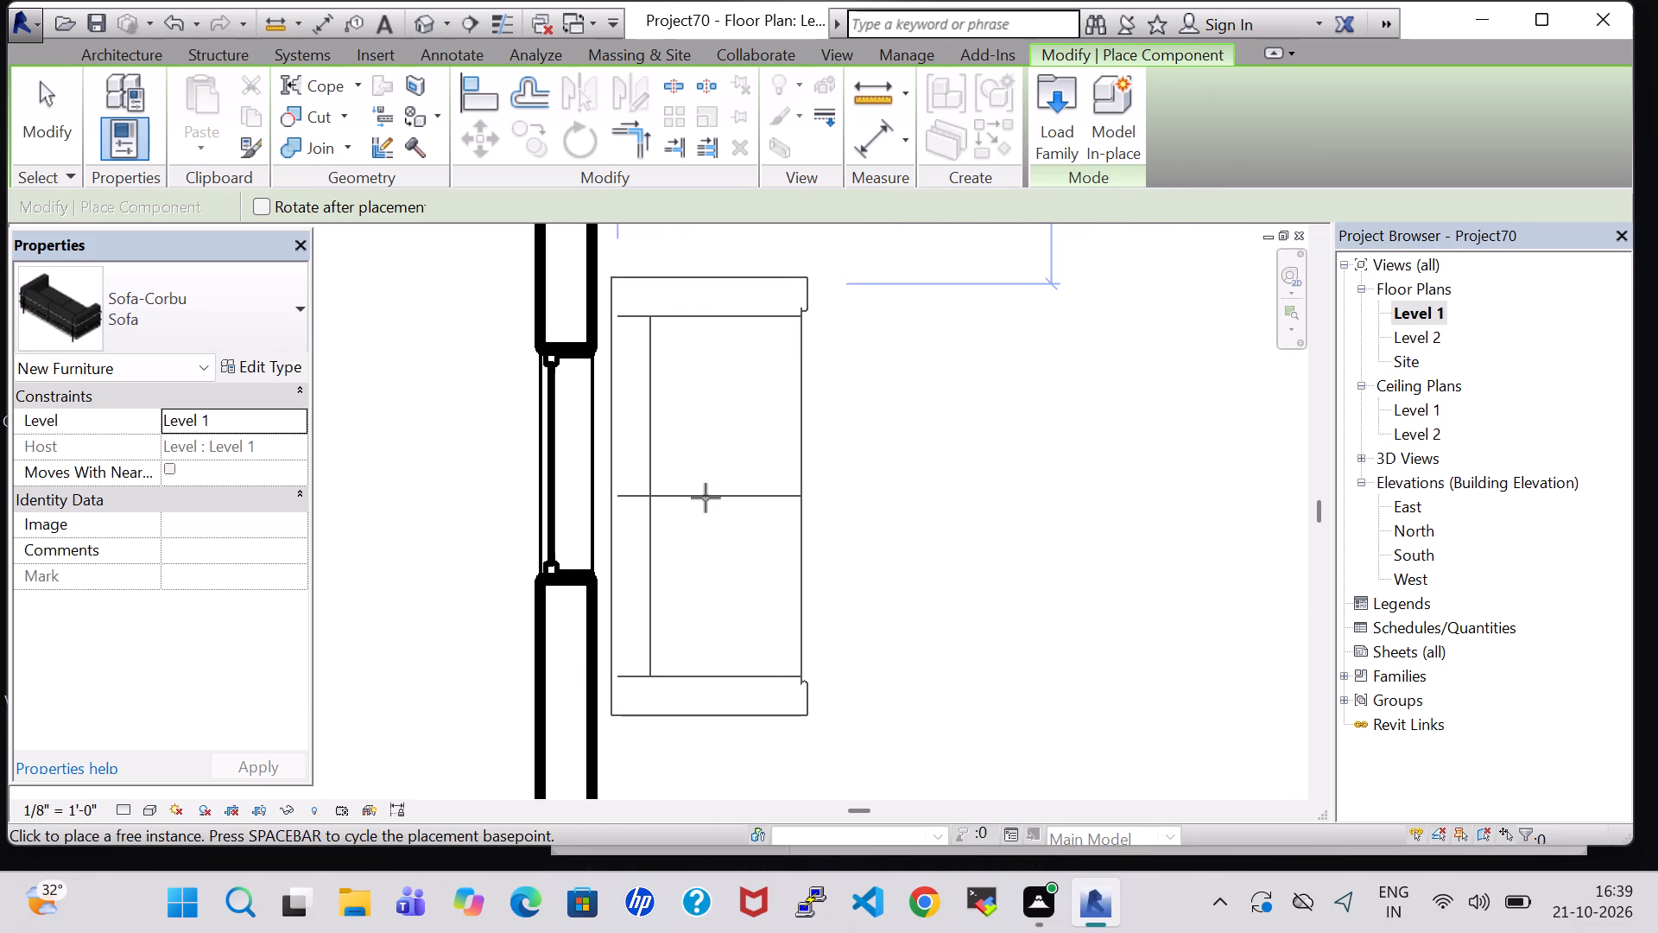
{"action": "left_click", "coordinate": [706, 498]}
{"action": "key", "text": "Escape"}
{"action": "key", "text": "Escape"}
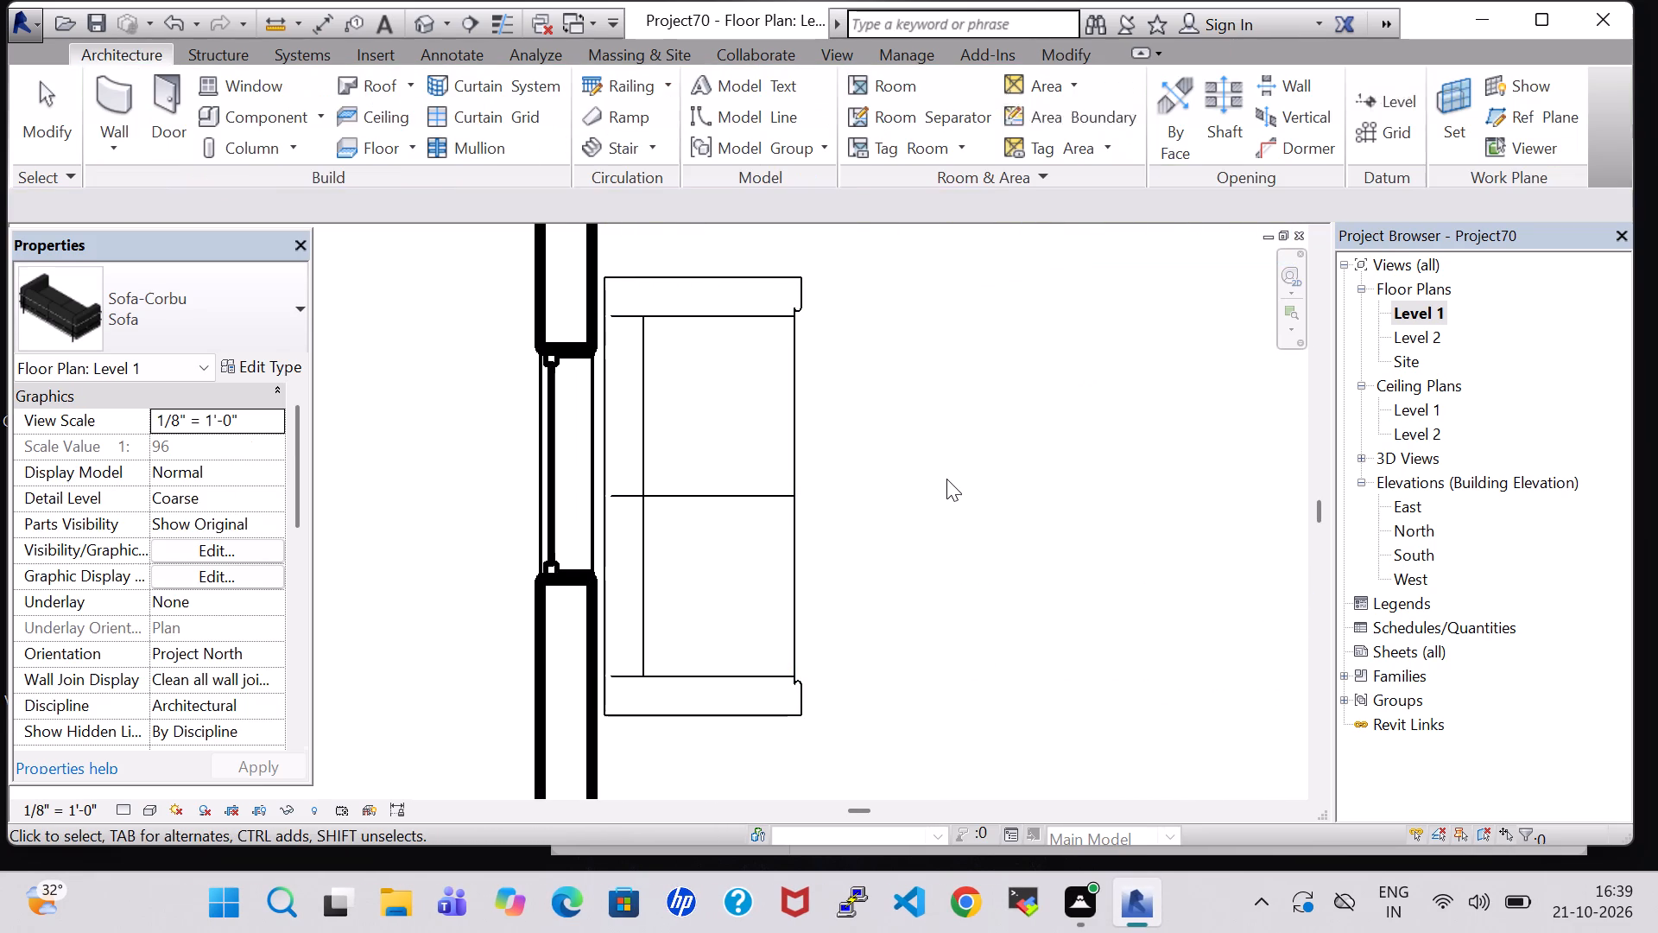
Create a similar Sofa-Corbu and place it with its back to the same room's south wall, near the window.
{"action": "scroll", "coordinate": [950, 492], "scroll_direction": "down", "scroll_amount": 7}
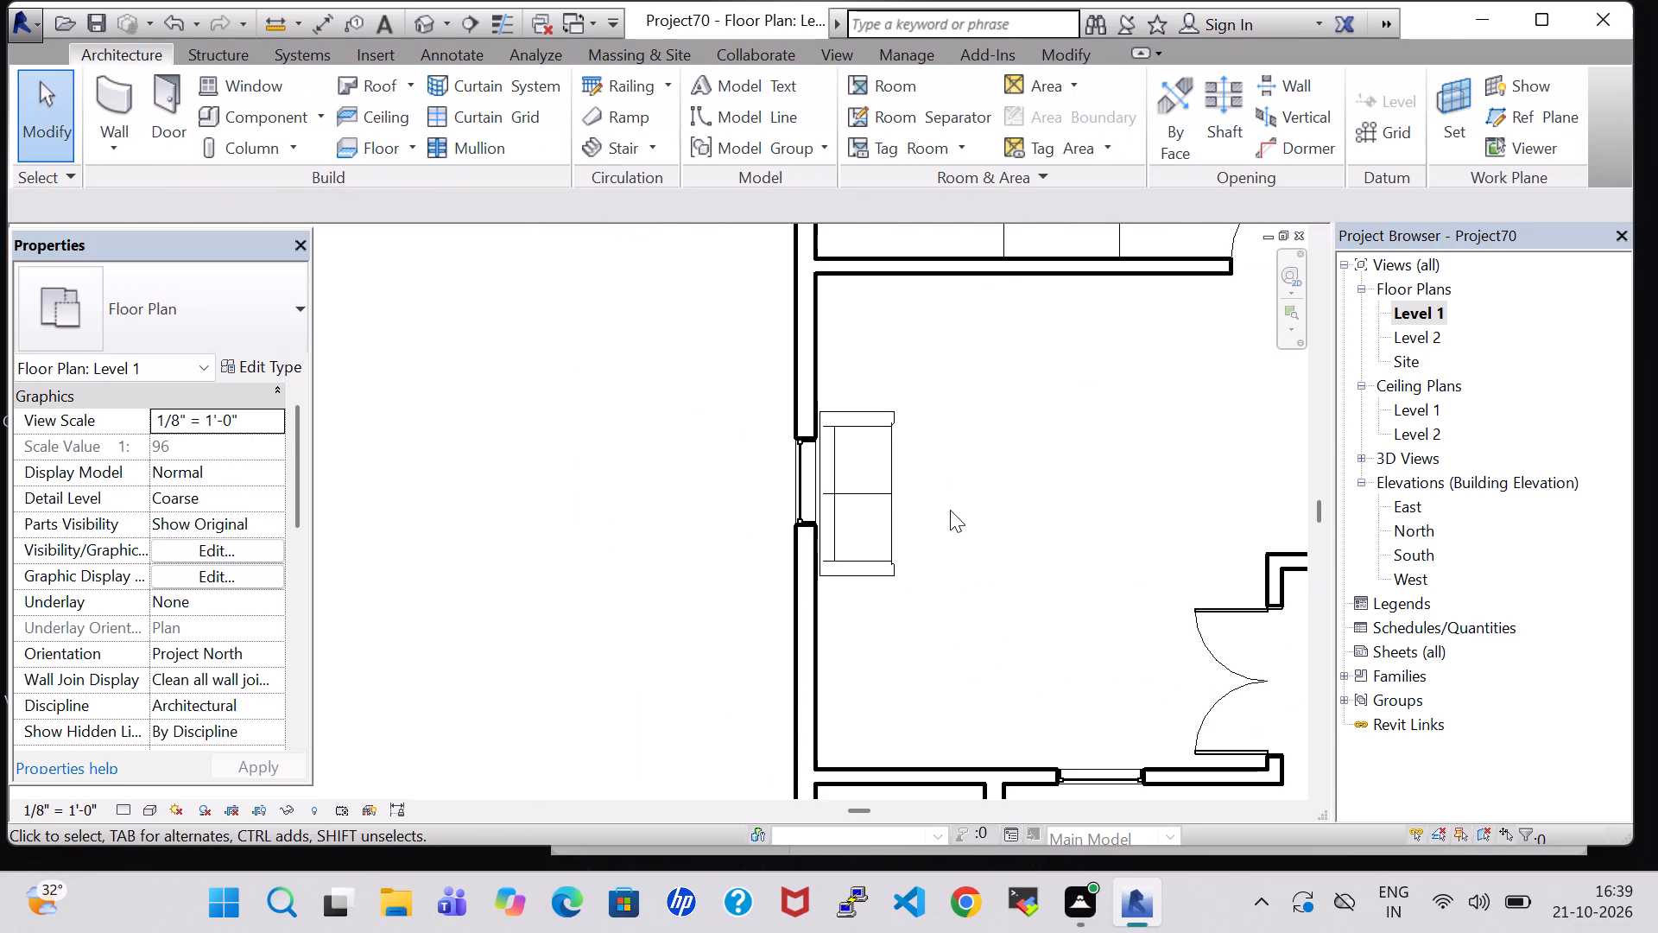
{"action": "left_click", "coordinate": [870, 513]}
{"action": "right_click", "coordinate": [870, 513]}
{"action": "left_click", "coordinate": [959, 570]}
{"action": "left_click", "coordinate": [879, 527]}
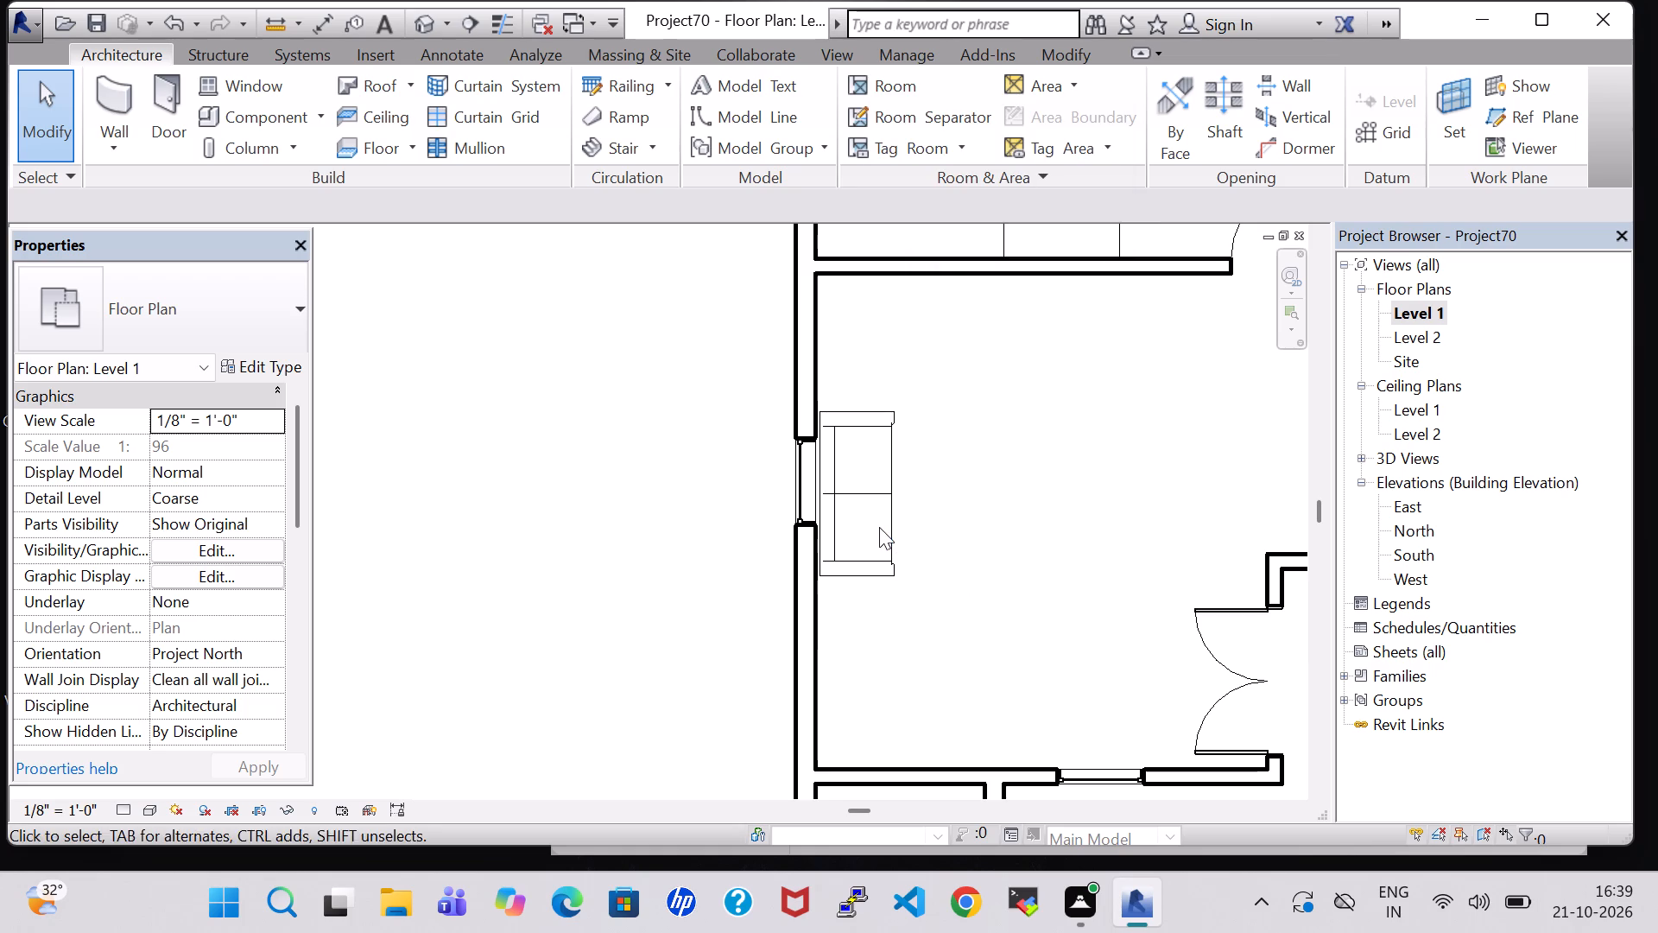
{"action": "left_click", "coordinate": [892, 527]}
{"action": "right_click", "coordinate": [892, 527]}
{"action": "left_click", "coordinate": [1009, 466]}
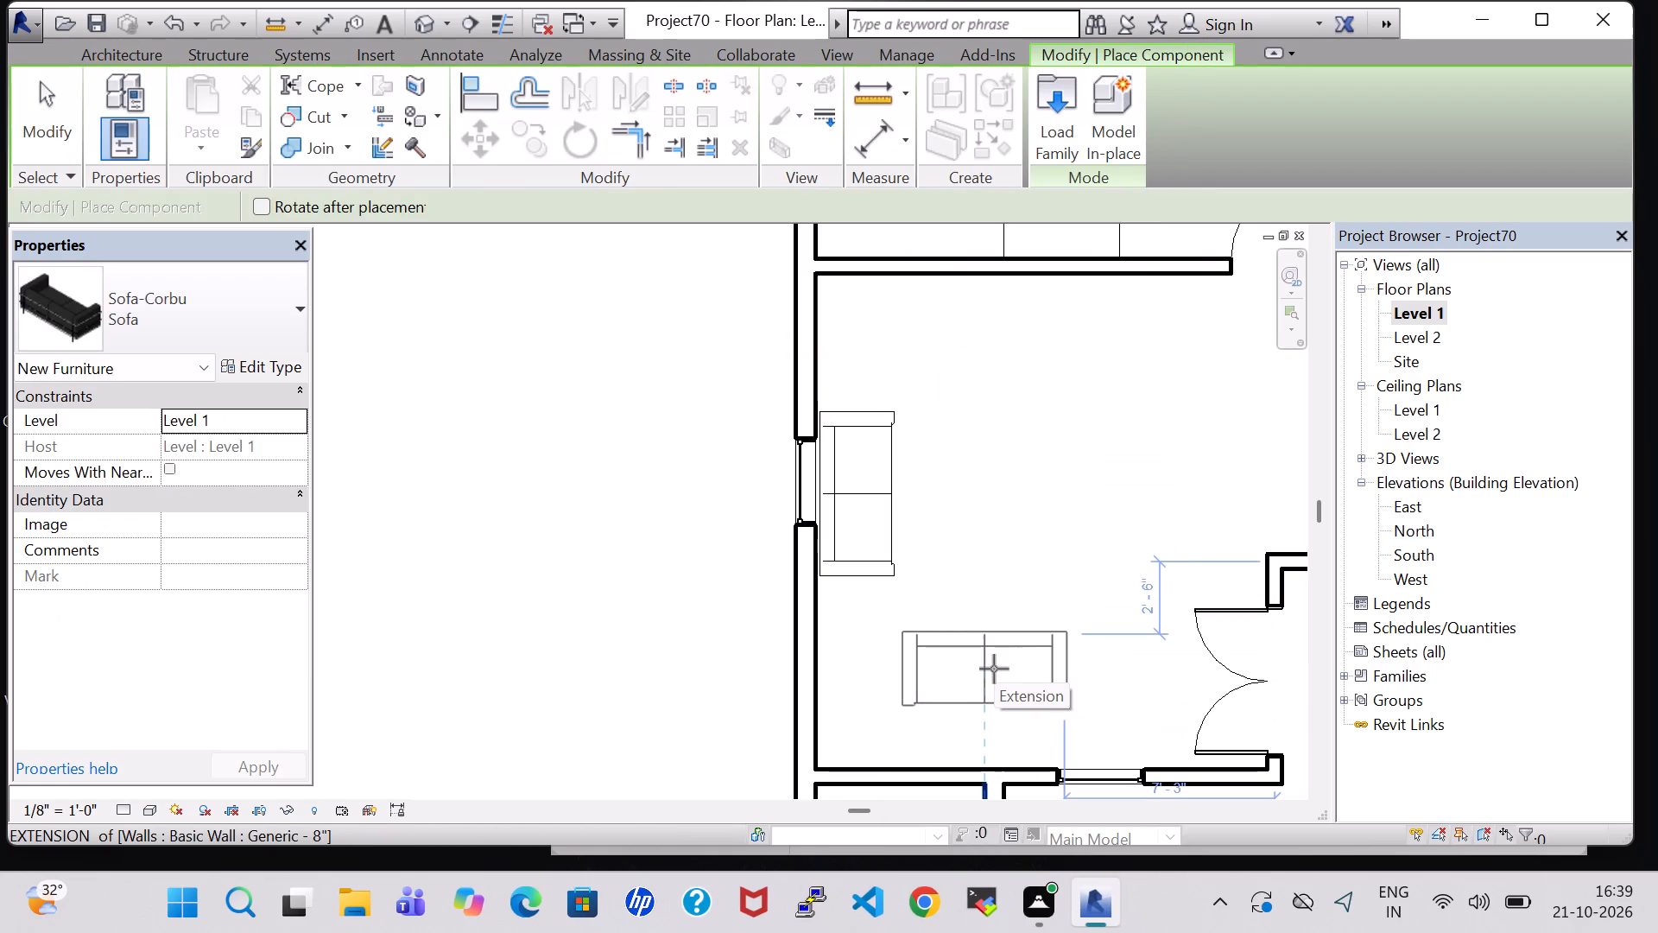
{"action": "key", "text": "space"}
{"action": "key", "text": "space"}
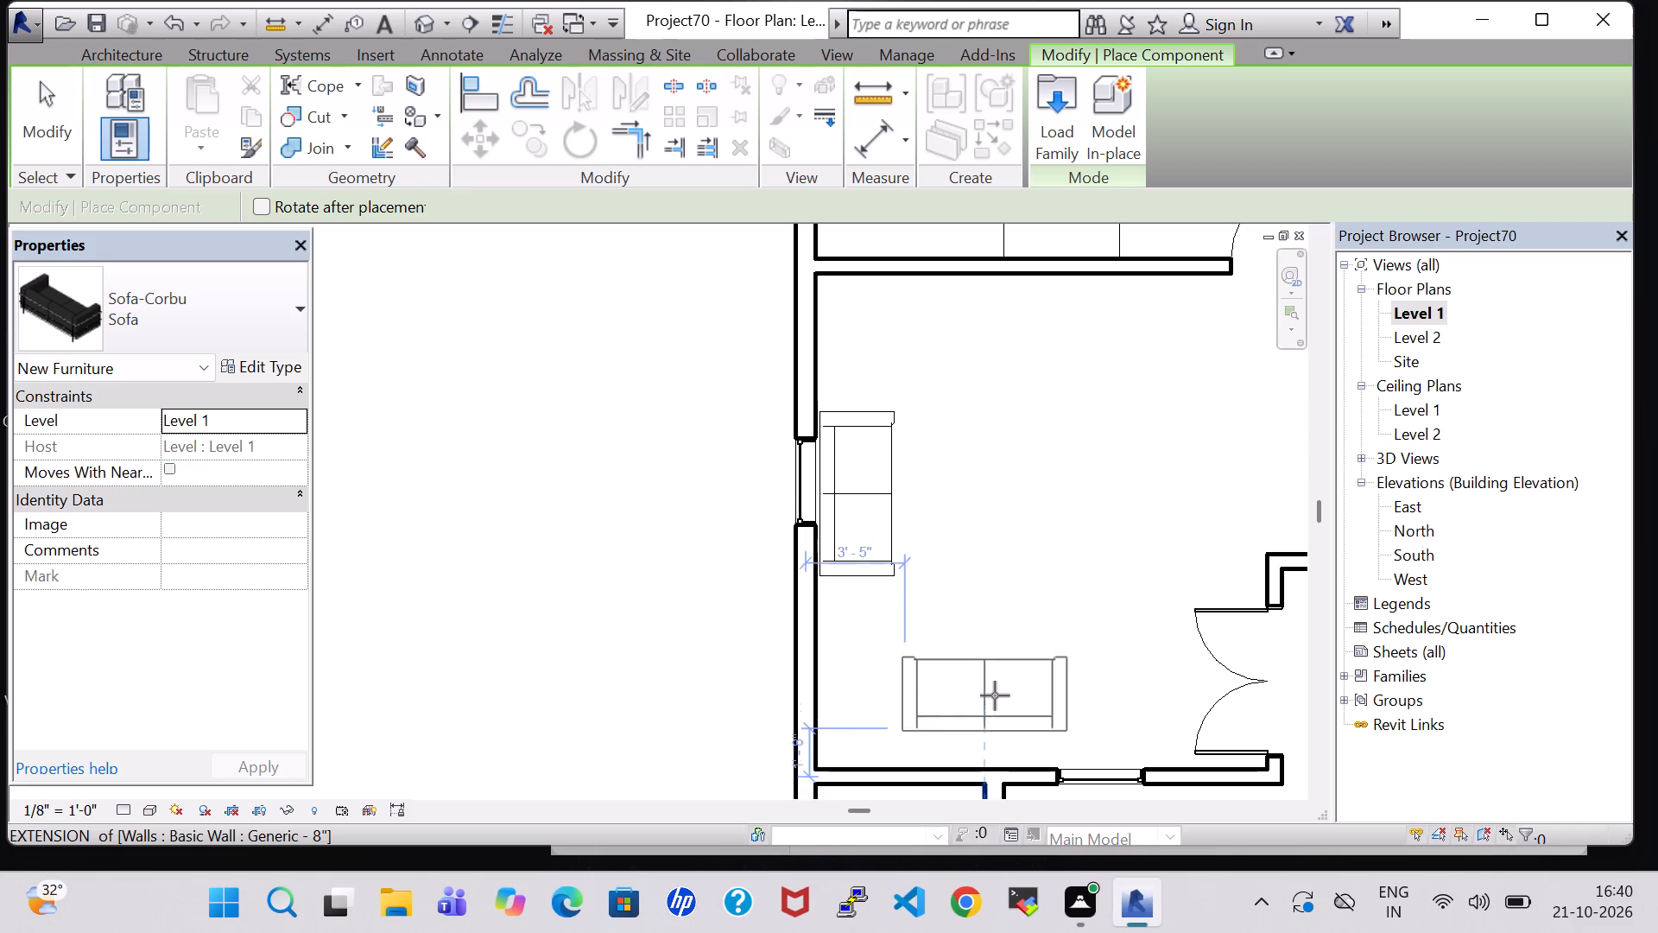
{"action": "left_click", "coordinate": [998, 724]}
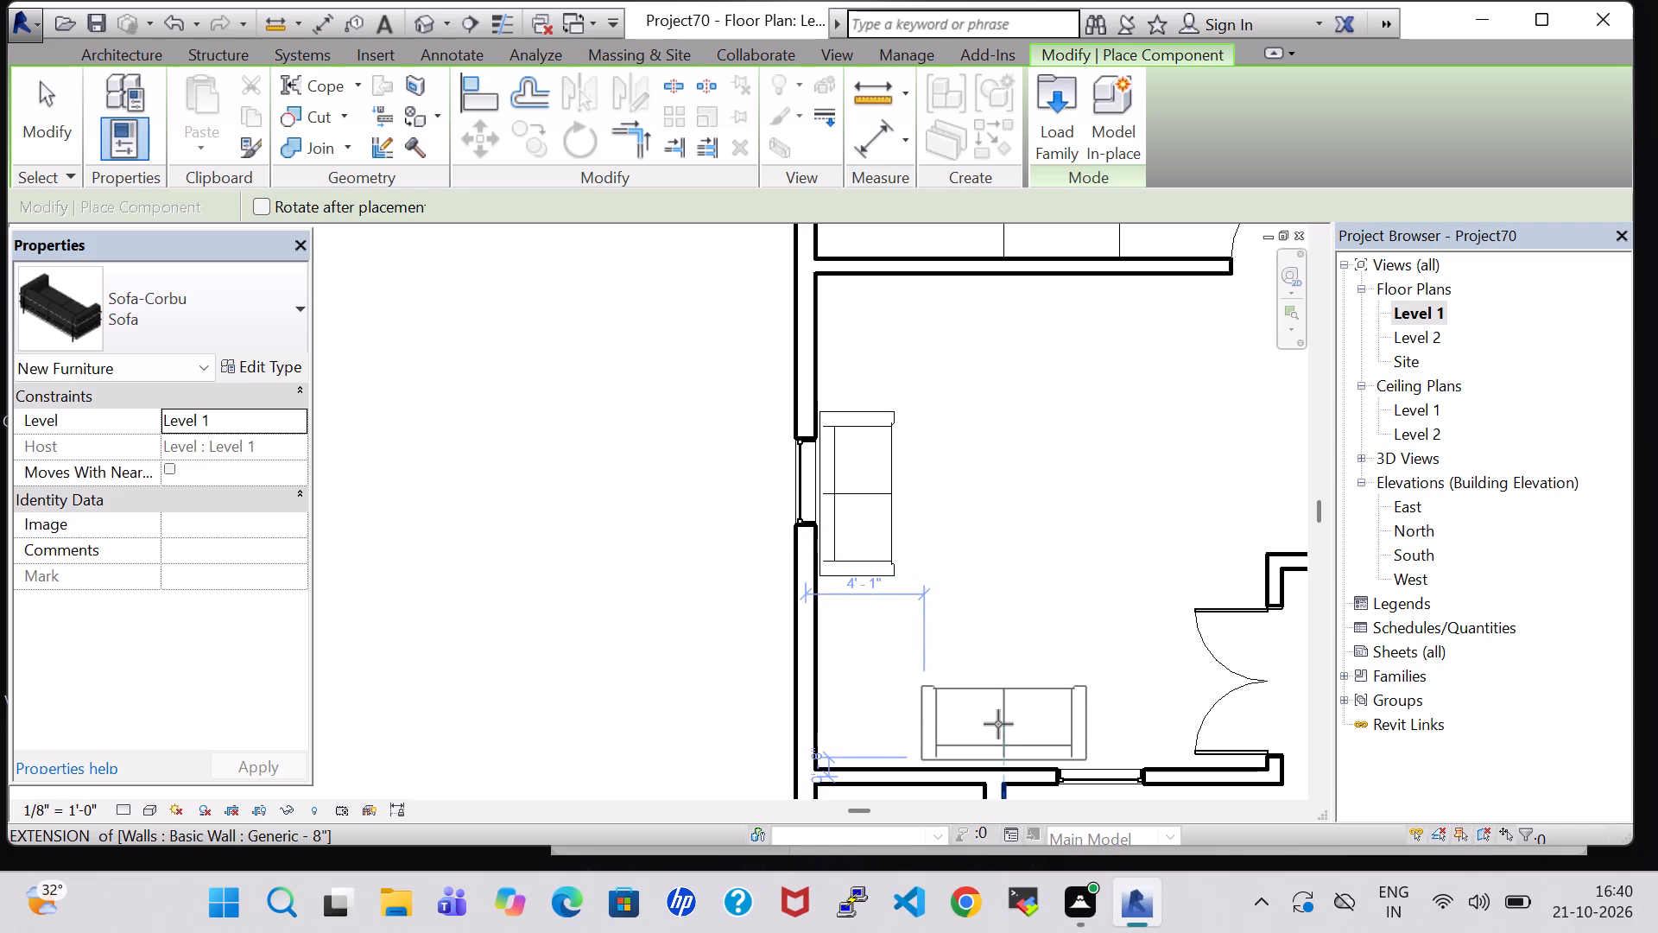
{"action": "key", "text": "Escape"}
{"action": "key", "text": "Escape"}
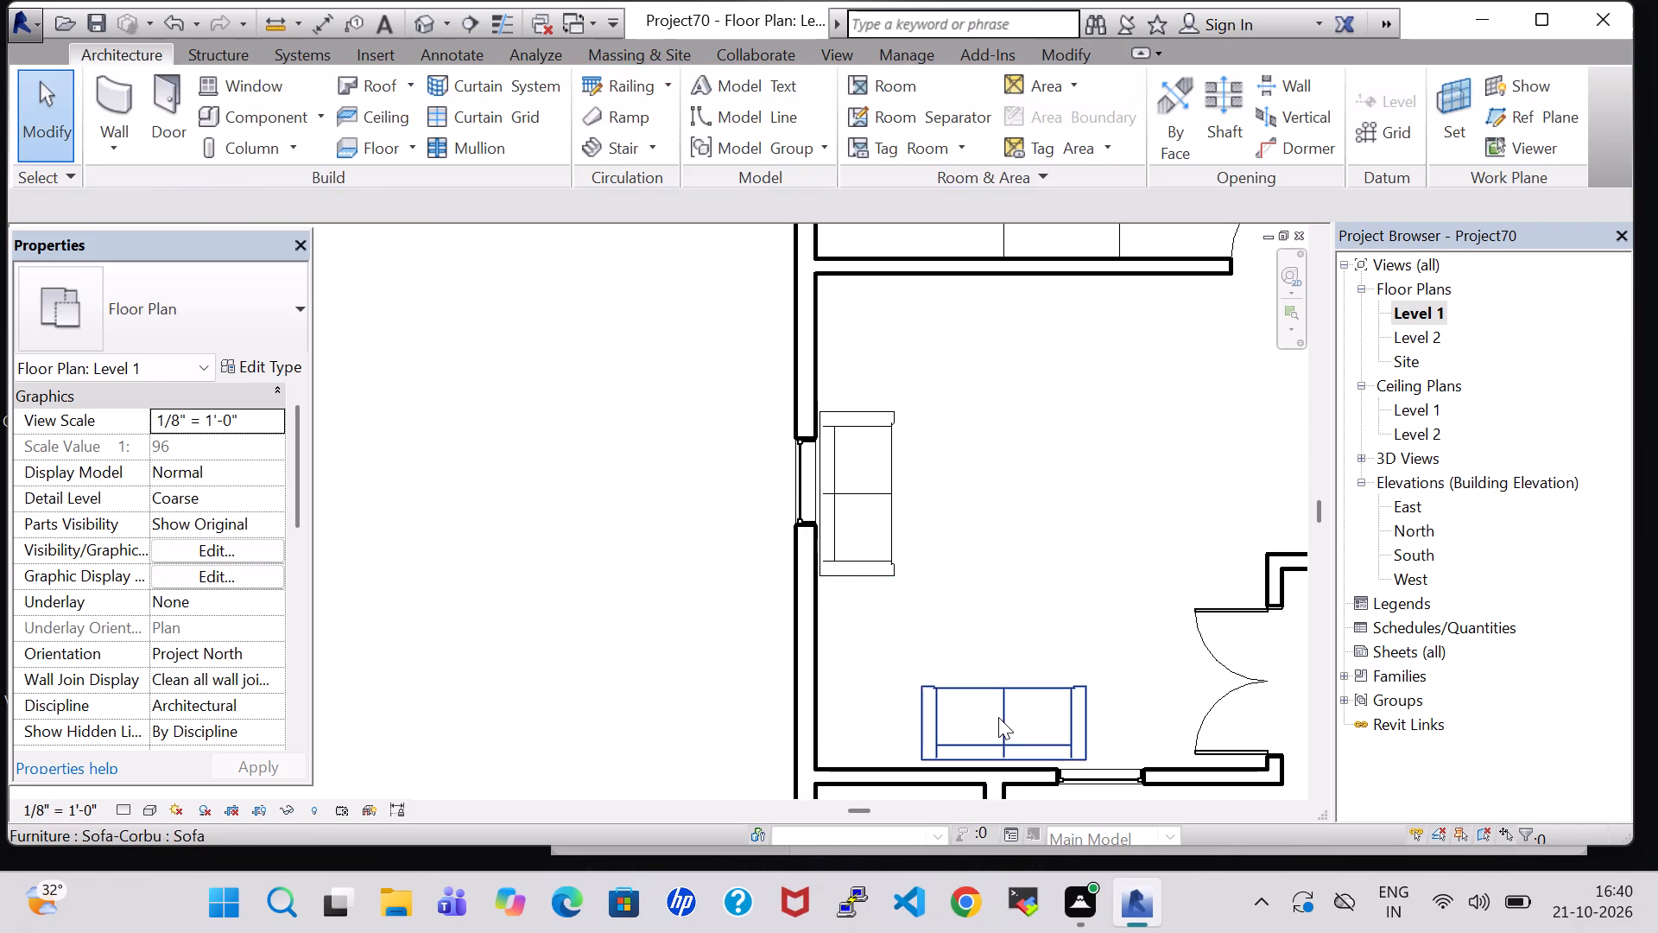
Nudge the south-wall sofa west to about 3'-7" from the west wall, and slightly closer to the south wall.
{"action": "left_click", "coordinate": [998, 717]}
{"action": "key", "text": "Left"}
{"action": "key", "text": "Left"}
{"action": "key", "text": "Left"}
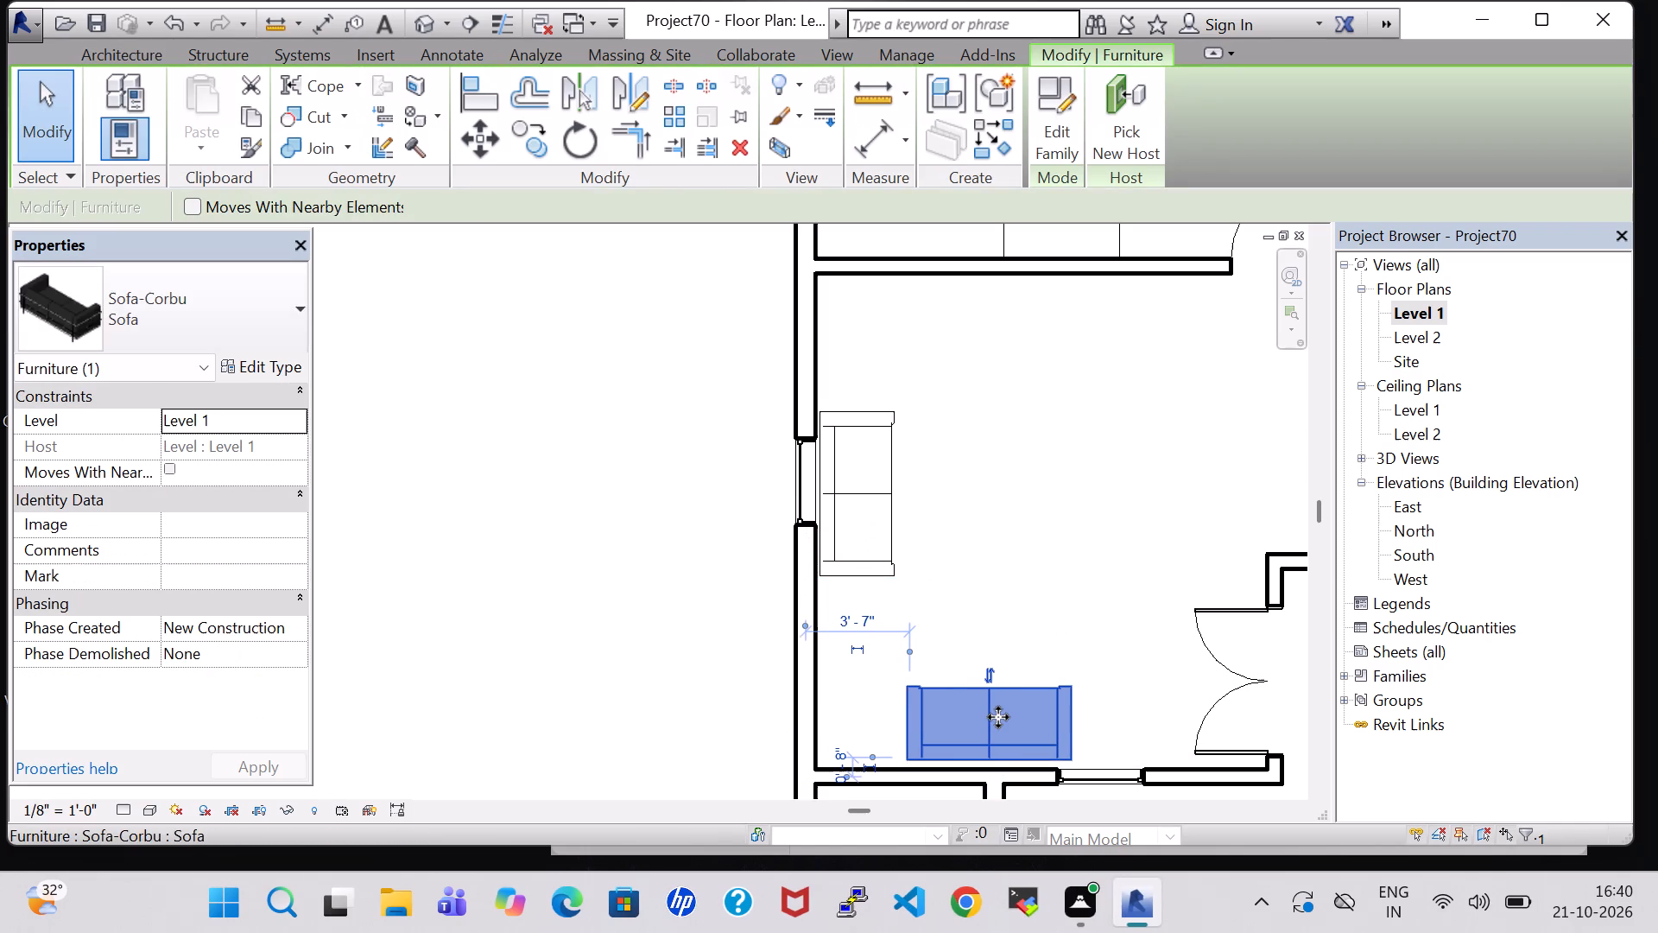
{"action": "key", "text": "Down"}
Nudge the west-wall sofa south along the wall until its north end is about 7'-11" from the room's north wall.
{"action": "left_click", "coordinate": [873, 549]}
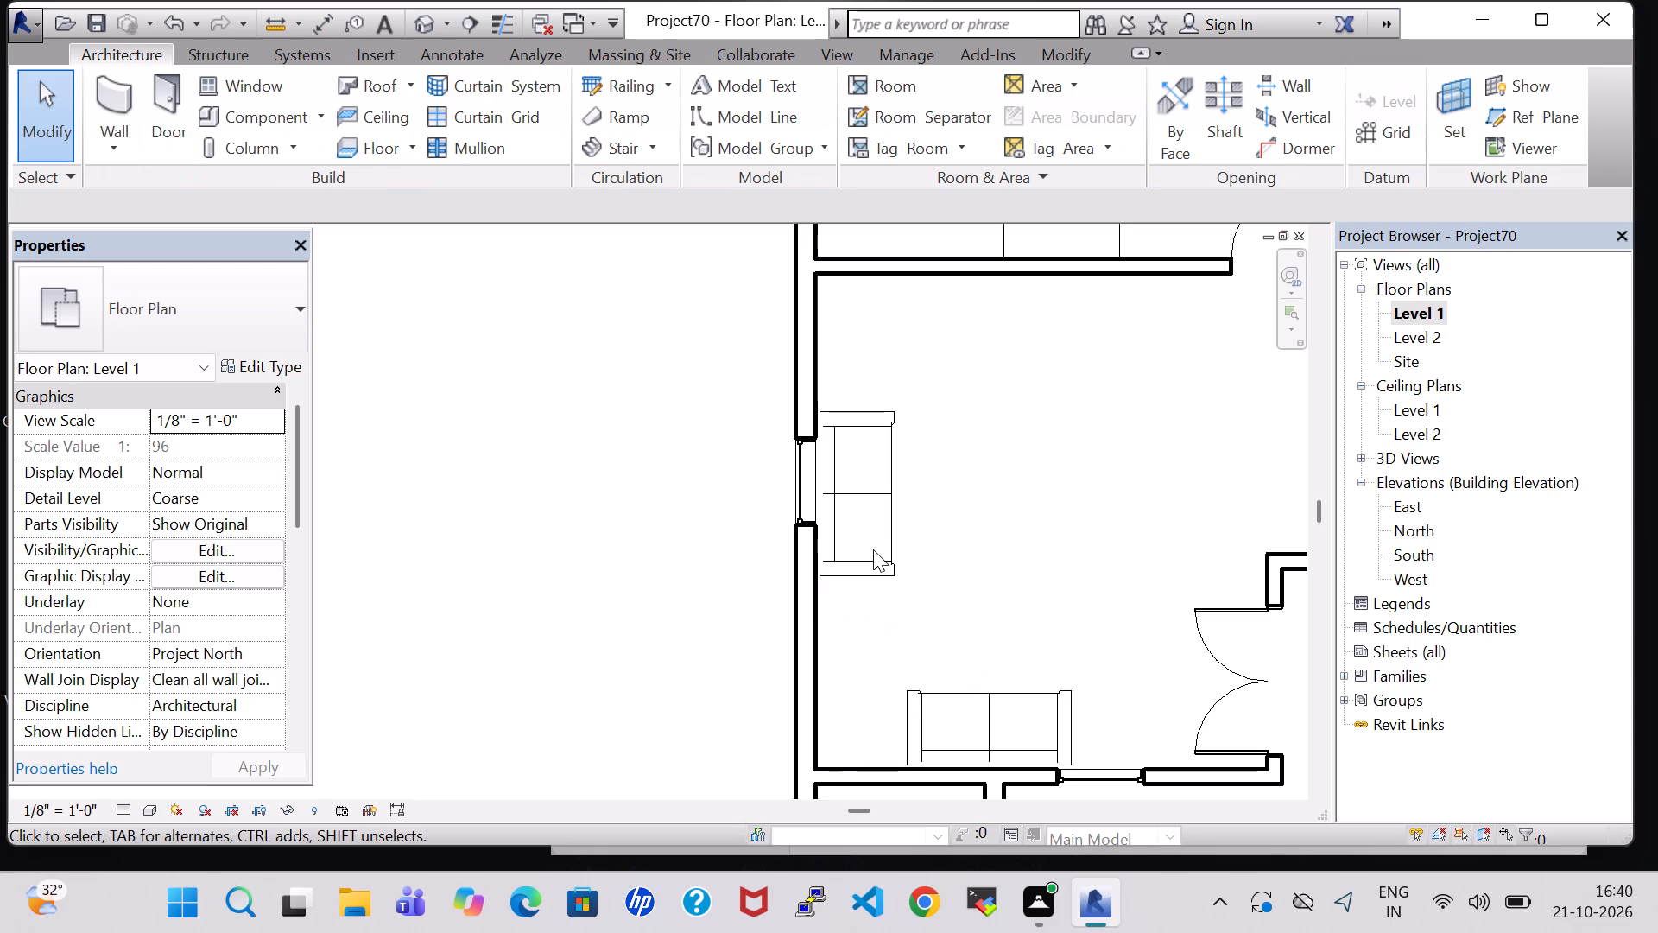
{"action": "key", "text": "Down"}
{"action": "key", "text": "Down"}
{"action": "left_click", "coordinate": [878, 566]}
{"action": "key", "text": "Down"}
{"action": "key", "text": "Down"}
{"action": "key", "text": "Down"}
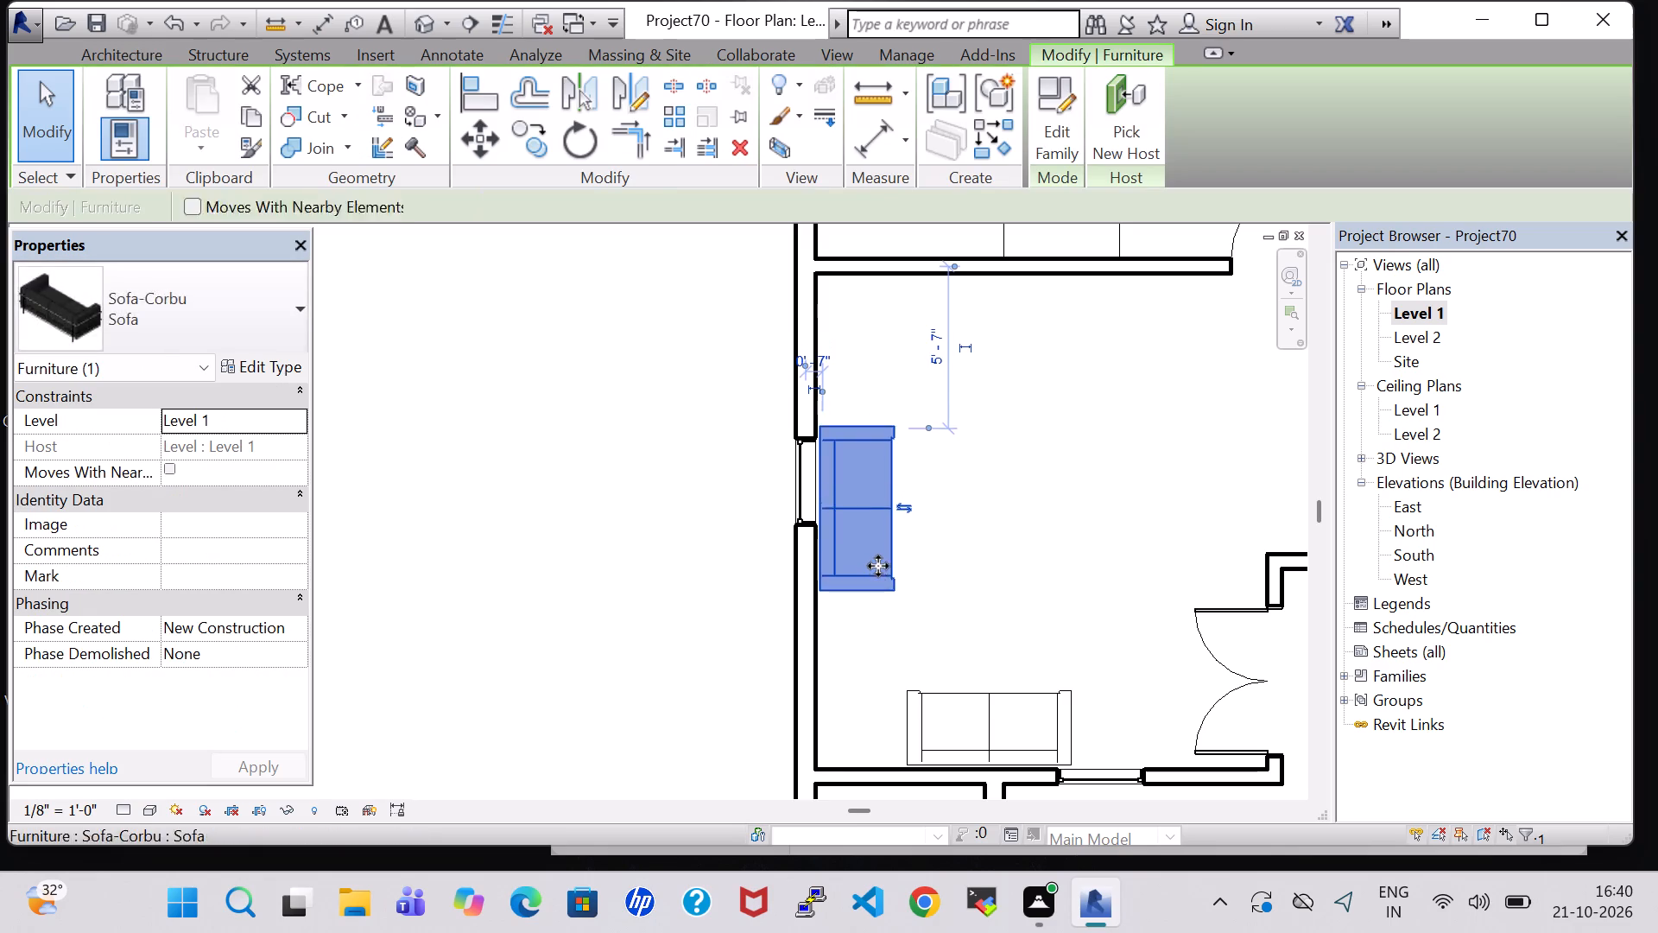
{"action": "key", "text": "Down"}
{"action": "key", "text": "Down"}
{"action": "key", "text": "Down"}
{"action": "key", "text": "Down"}
{"action": "key", "text": "Down"}
{"action": "key", "text": "Down"}
{"action": "key", "text": "Down"}
{"action": "key", "text": "Down"}
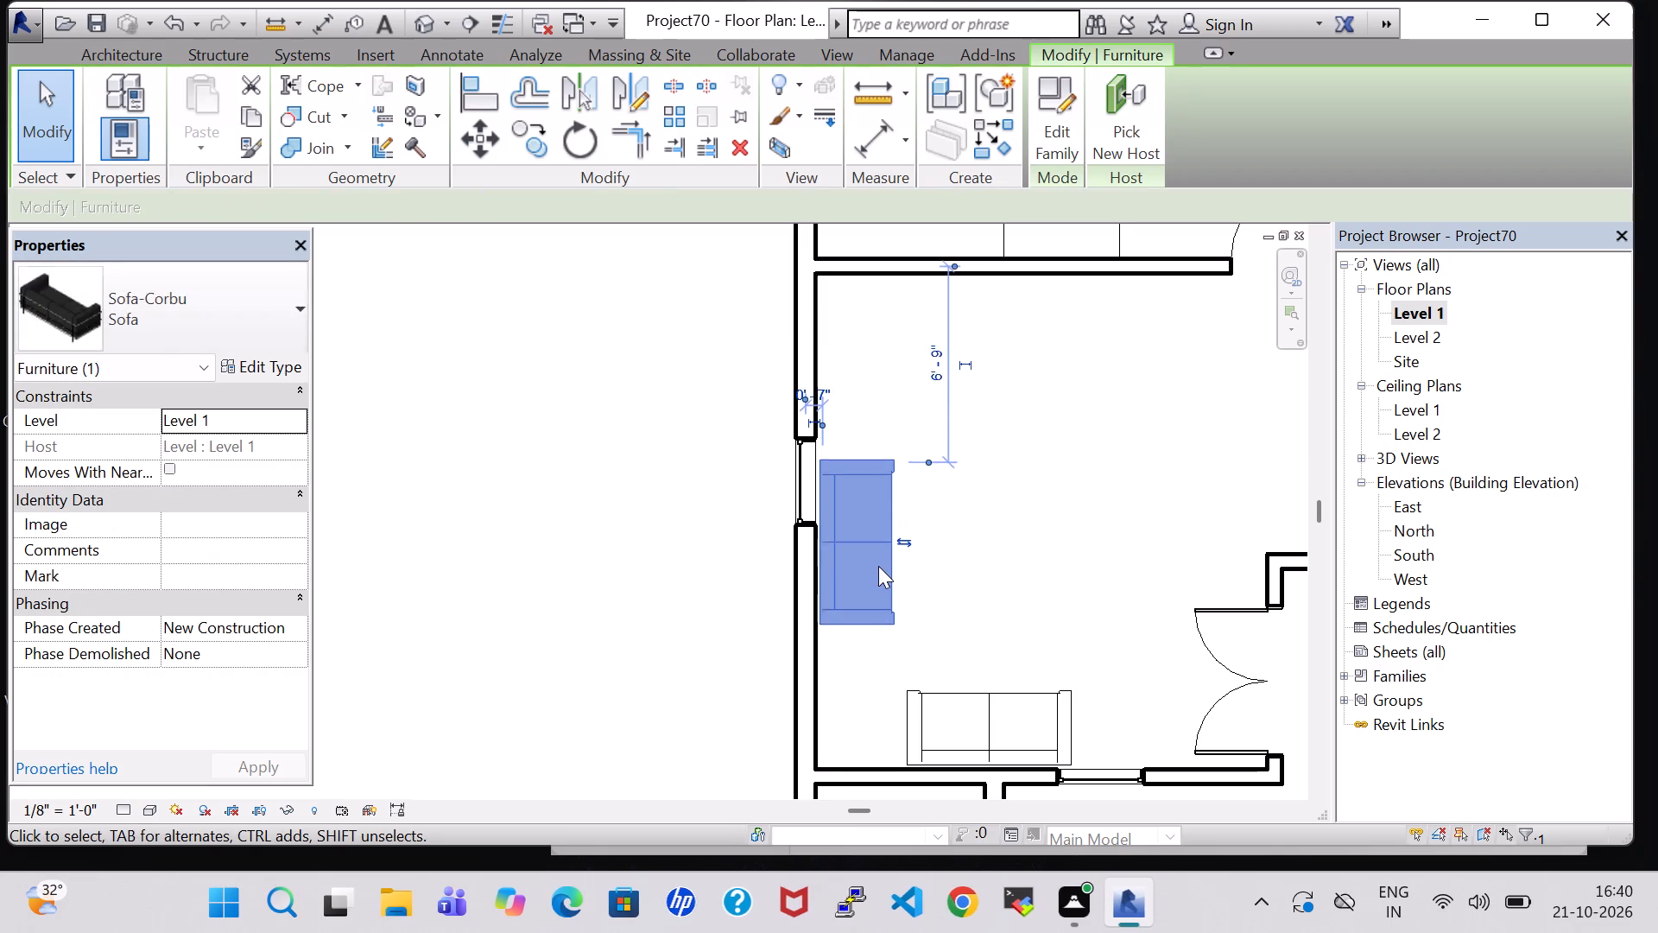
{"action": "key", "text": "Down"}
{"action": "key", "text": "Down"}
{"action": "key", "text": "Down"}
{"action": "key", "text": "Down"}
{"action": "key", "text": "Down"}
{"action": "key", "text": "Down"}
{"action": "key", "text": "Down"}
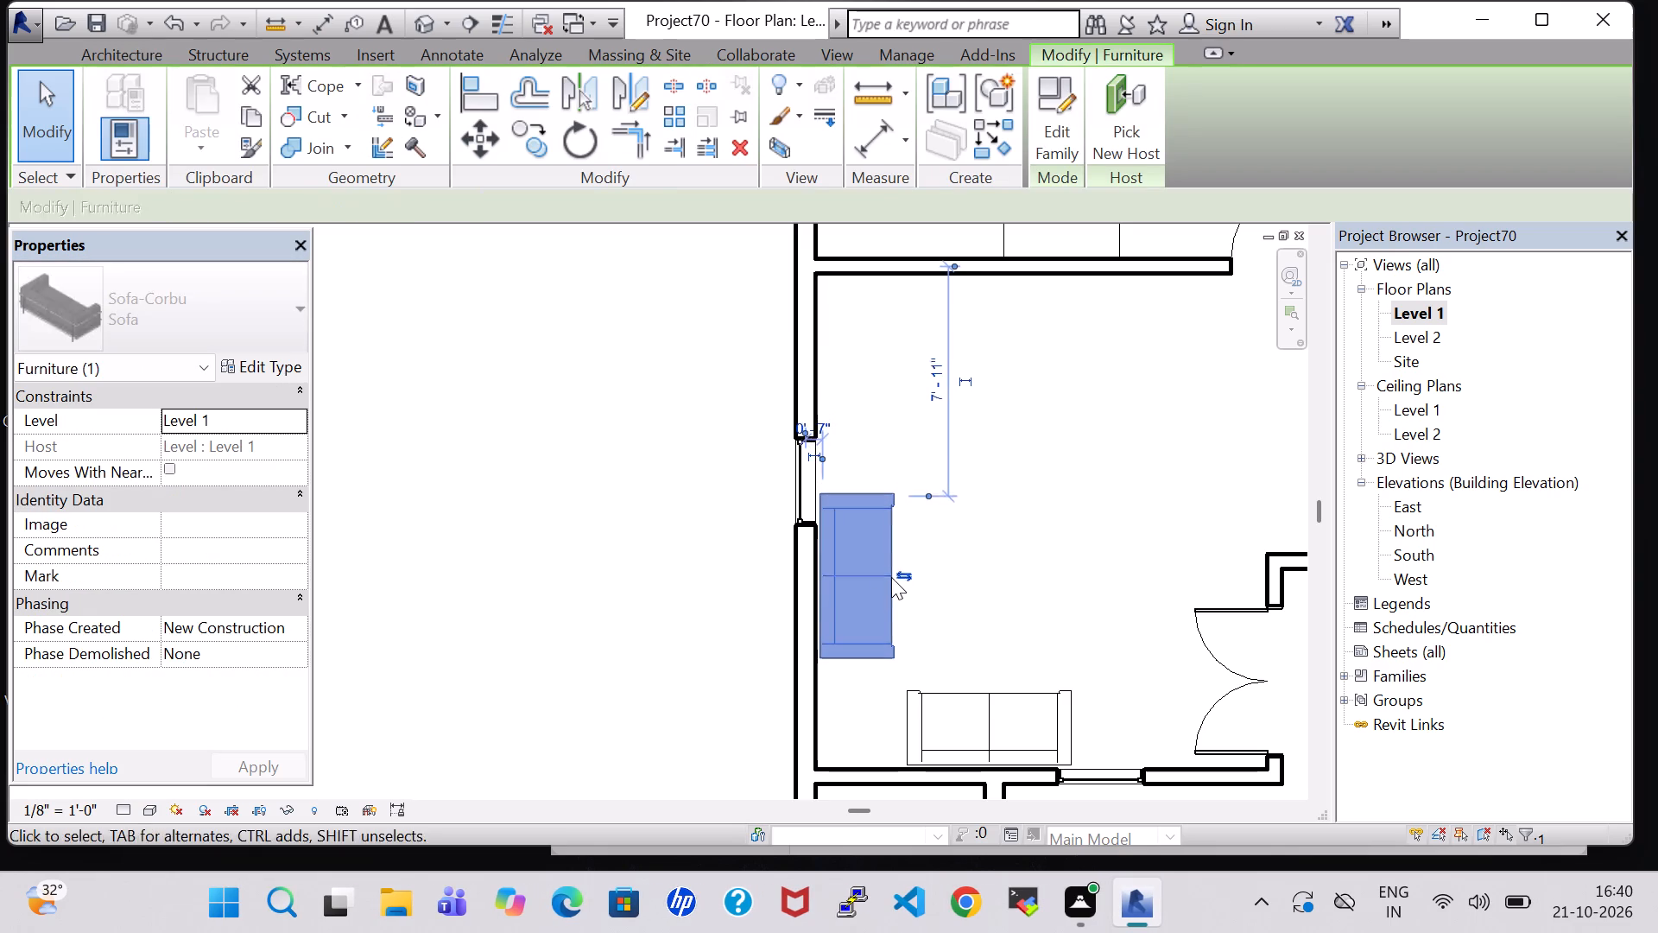
{"action": "left_click", "coordinate": [1123, 520]}
Place a copy of the bedroom's 24" x 24" Table-End in the southwest corner between the two sofas.
{"action": "scroll", "coordinate": [712, 466], "scroll_direction": "down", "scroll_amount": 4}
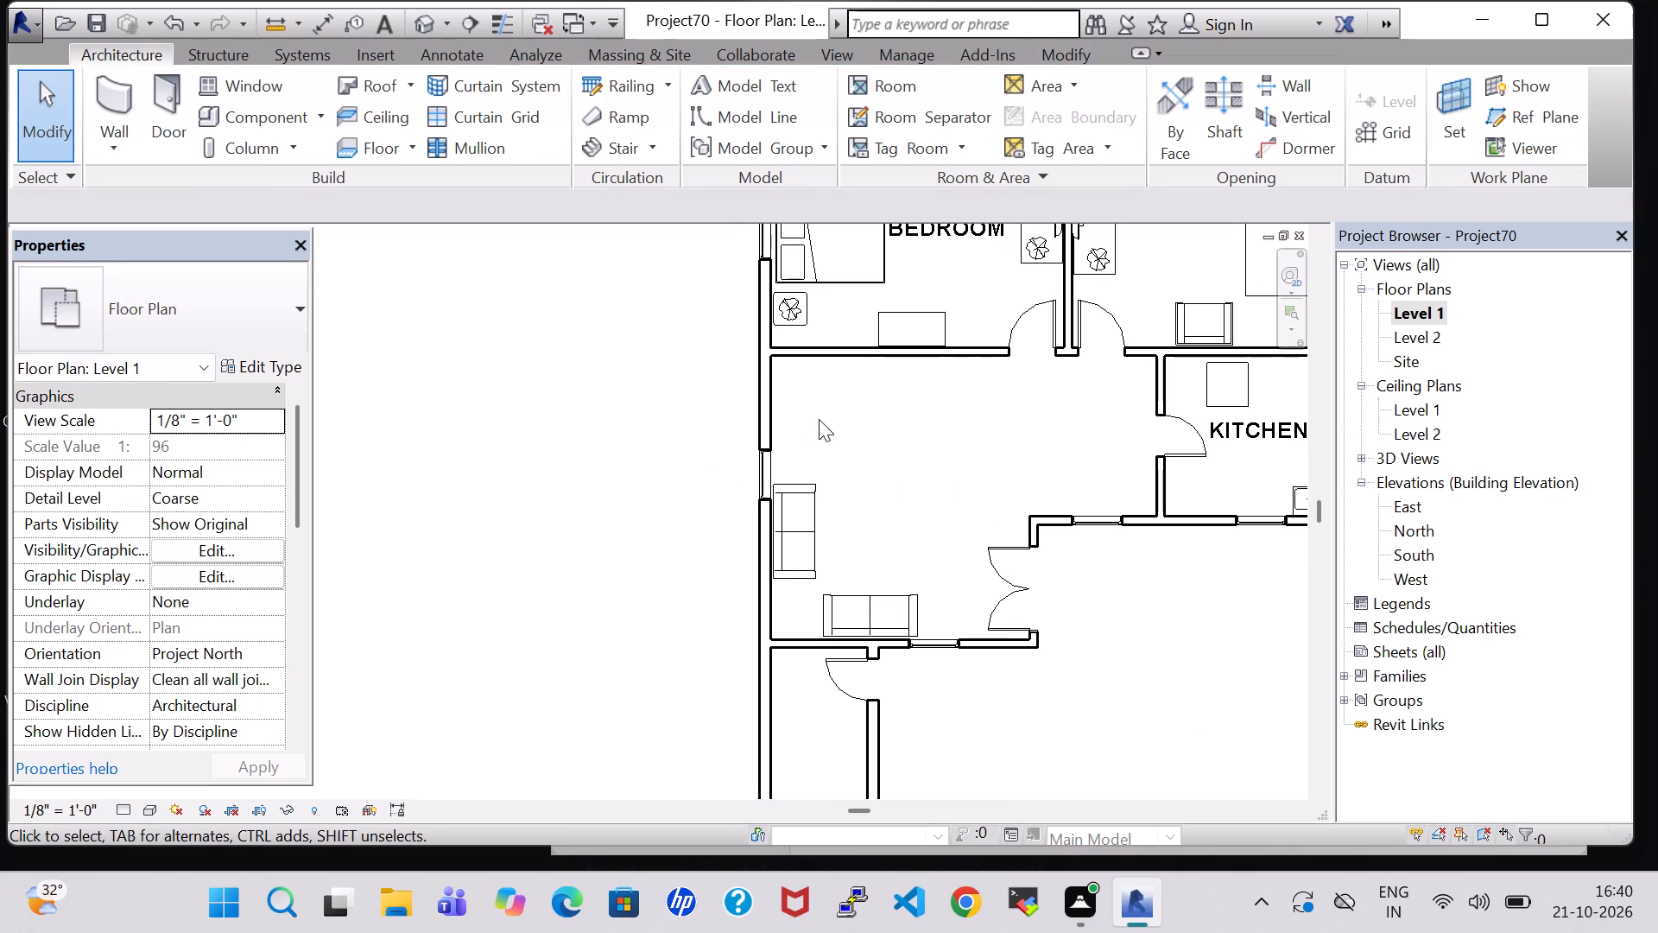
{"action": "scroll", "coordinate": [807, 327], "scroll_direction": "up", "scroll_amount": 2}
{"action": "left_click", "coordinate": [804, 324]}
{"action": "right_click", "coordinate": [804, 324]}
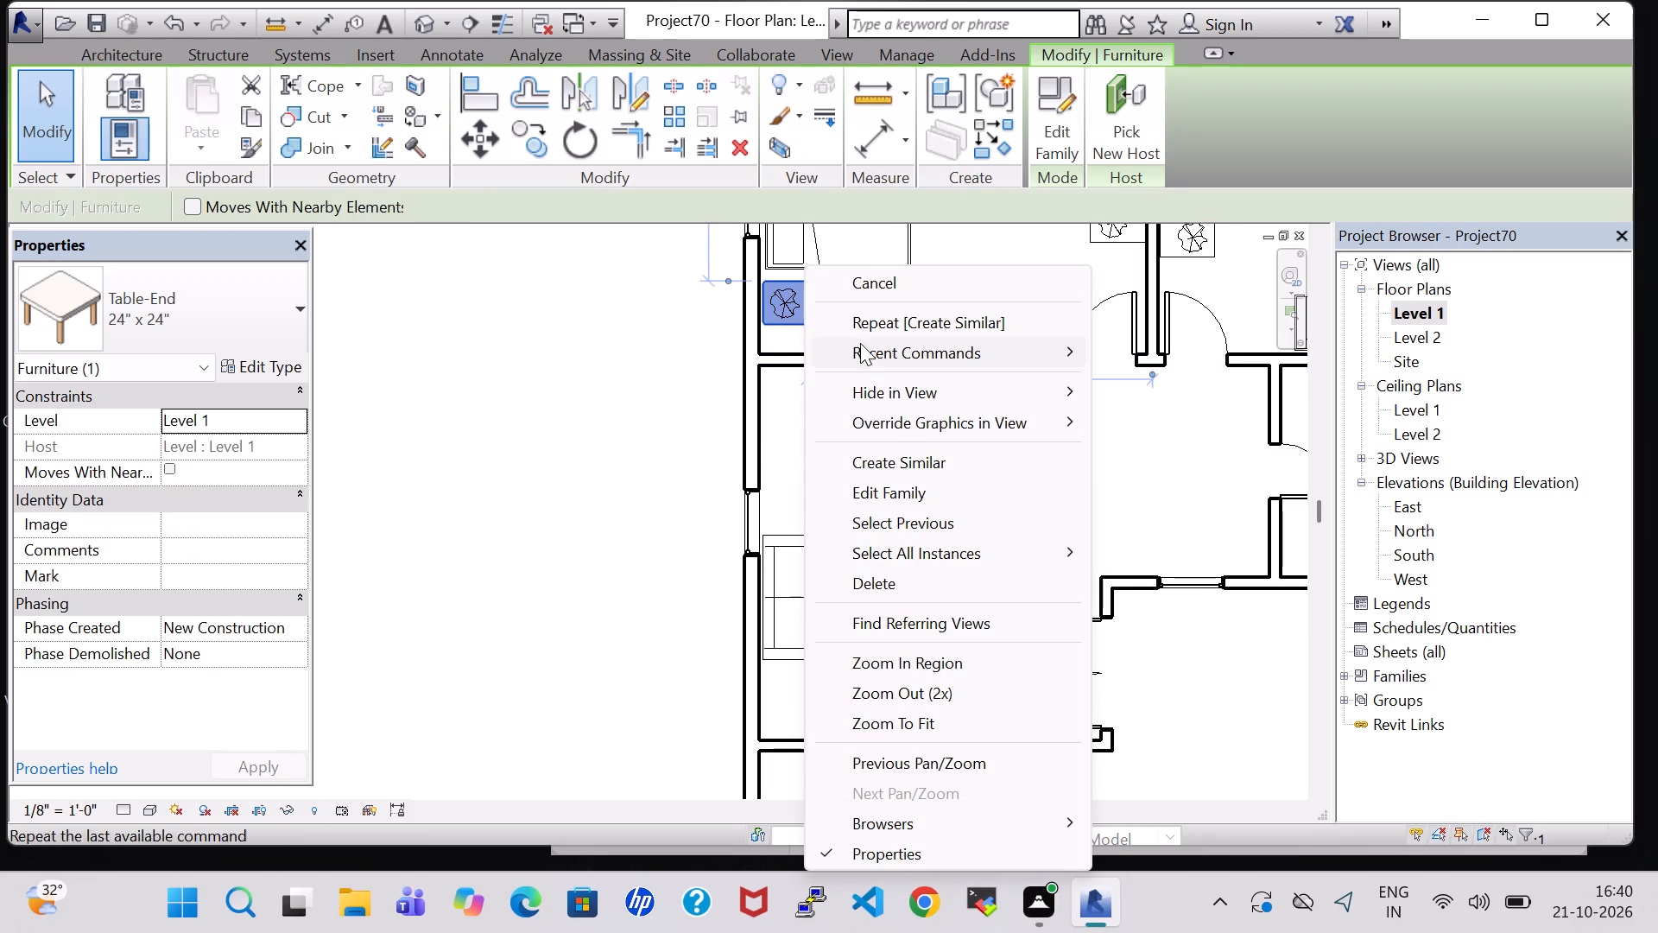
{"action": "left_click", "coordinate": [912, 454]}
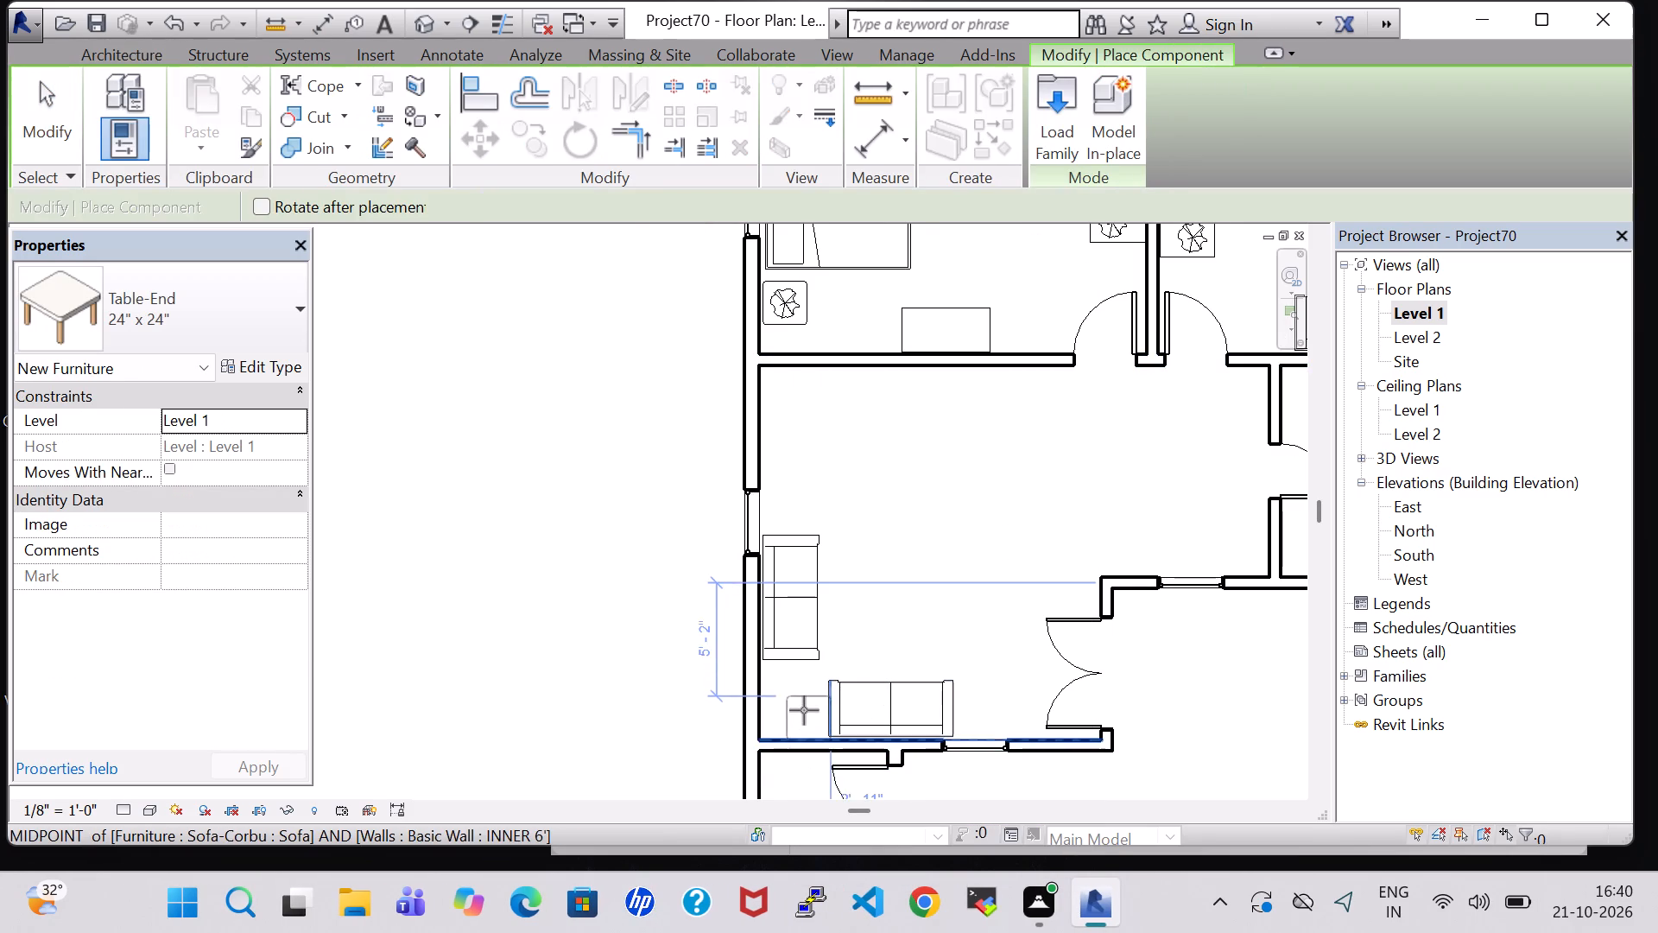
{"action": "scroll", "coordinate": [796, 704], "scroll_direction": "up", "scroll_amount": 6}
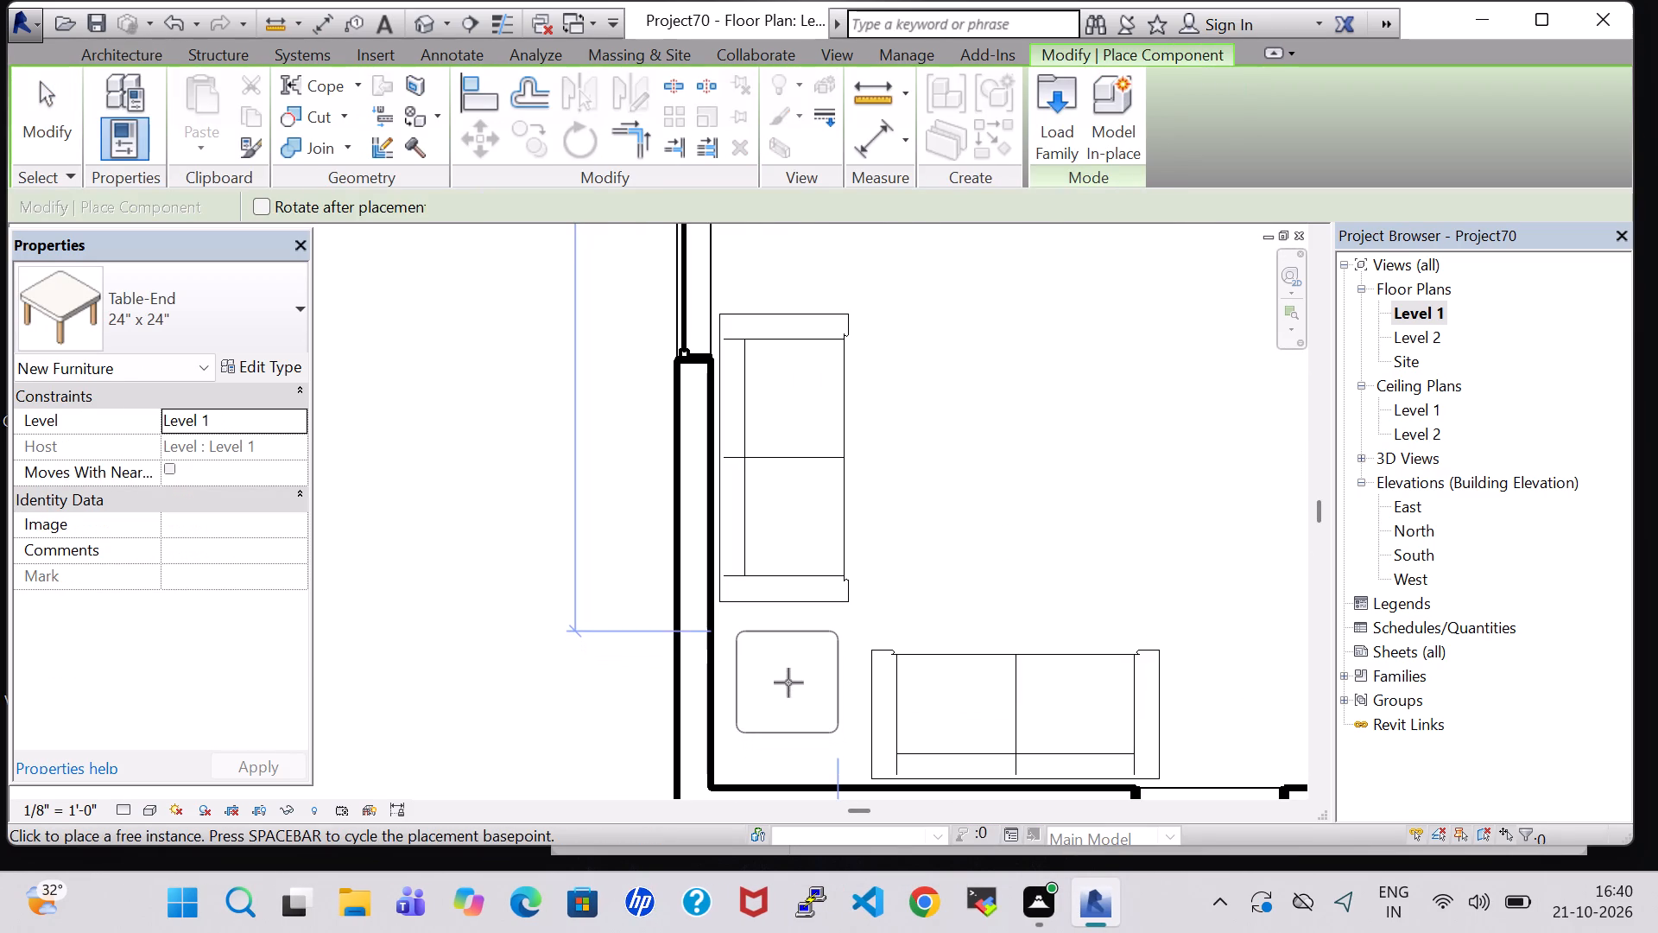
{"action": "left_click", "coordinate": [788, 682]}
{"action": "key", "text": "Escape"}
{"action": "key", "text": "Escape"}
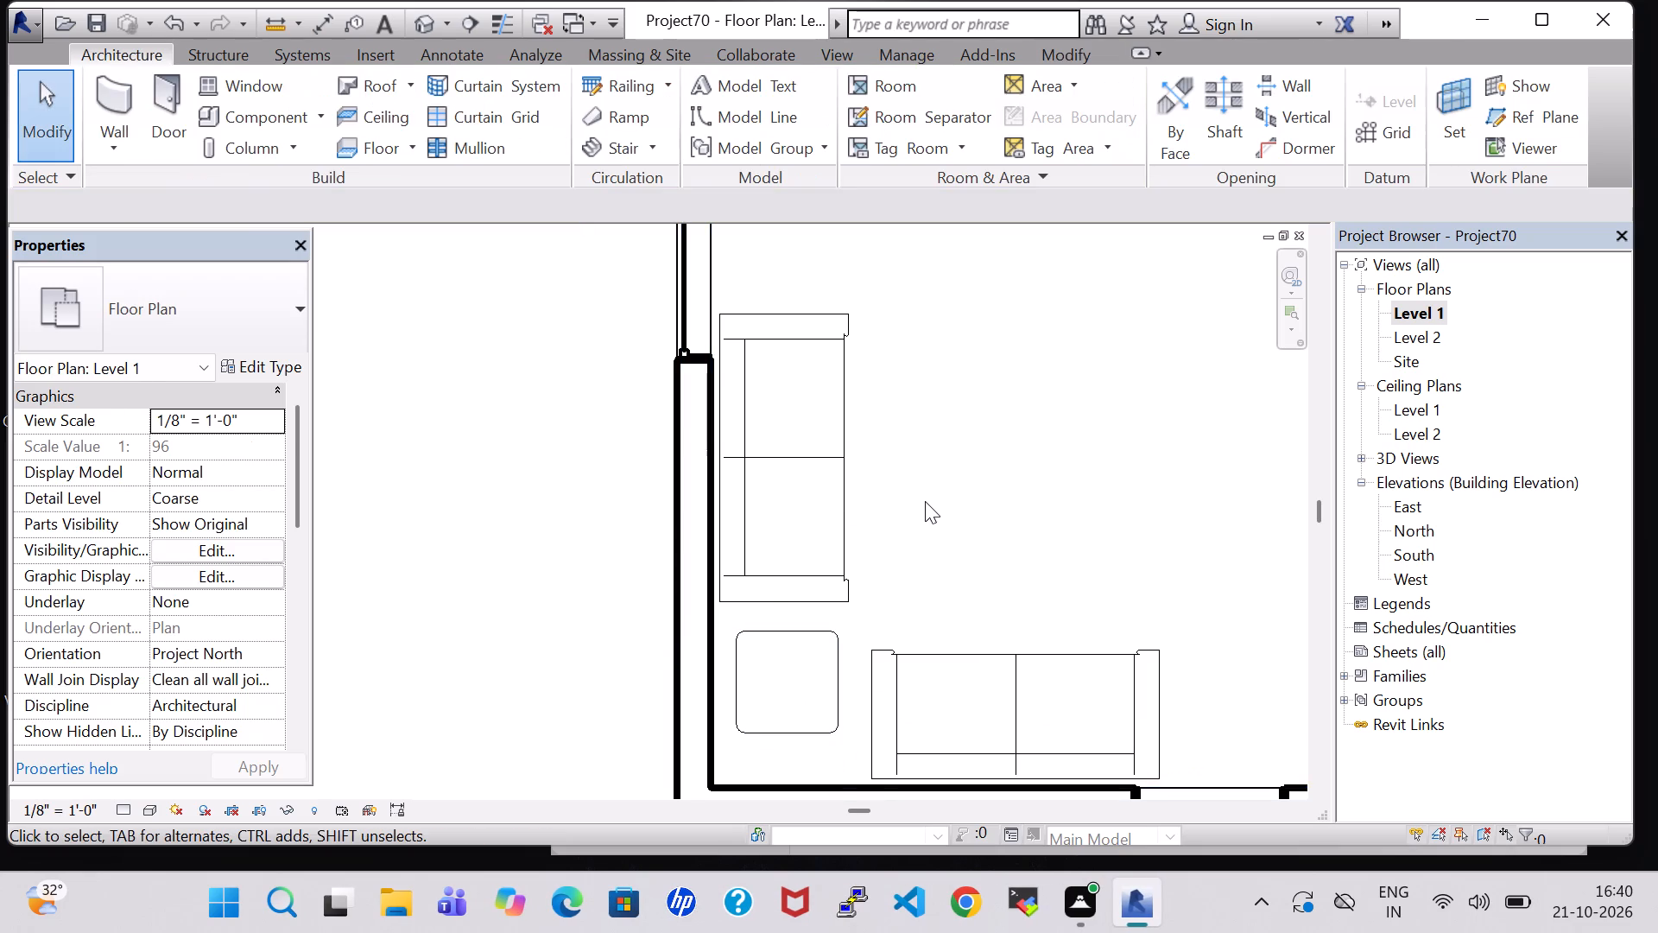
Create a similar Agave - 1.5' plant from the bedroom's and place it at the new corner end table.
{"action": "scroll", "coordinate": [925, 501], "scroll_direction": "down", "scroll_amount": 4}
{"action": "scroll", "coordinate": [901, 426], "scroll_direction": "down", "scroll_amount": 1}
{"action": "middle_click_drag", "start_coordinate": [1012, 340], "coordinate": [960, 445]}
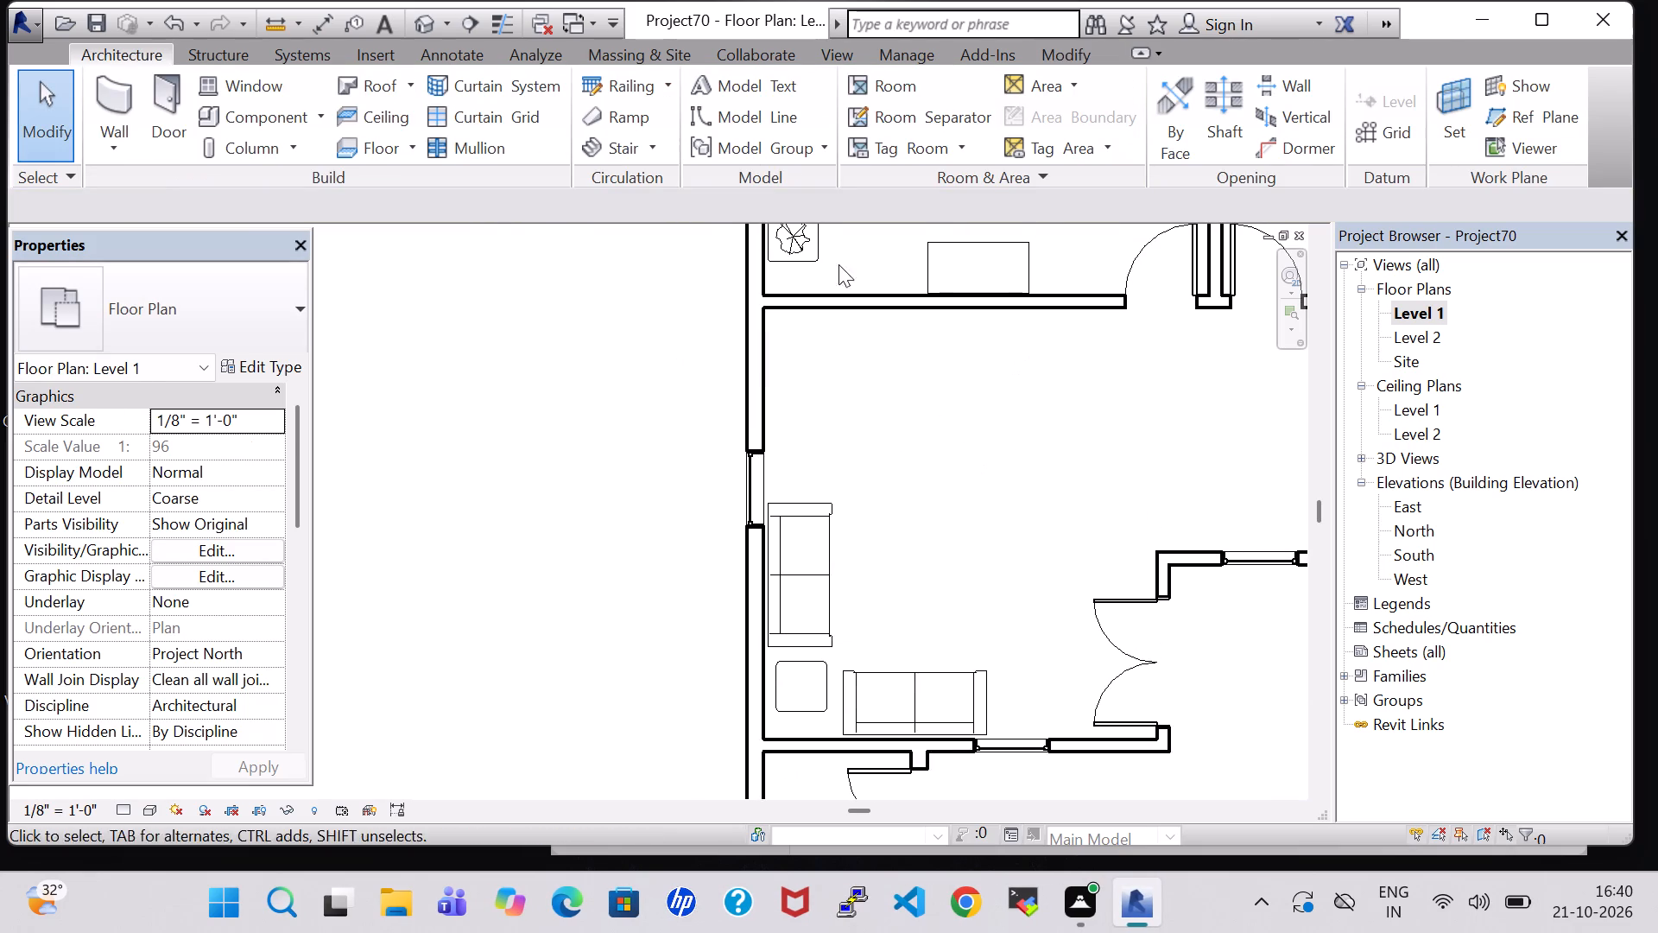
{"action": "left_click", "coordinate": [799, 240]}
{"action": "right_click", "coordinate": [799, 233]}
{"action": "left_click", "coordinate": [929, 462]}
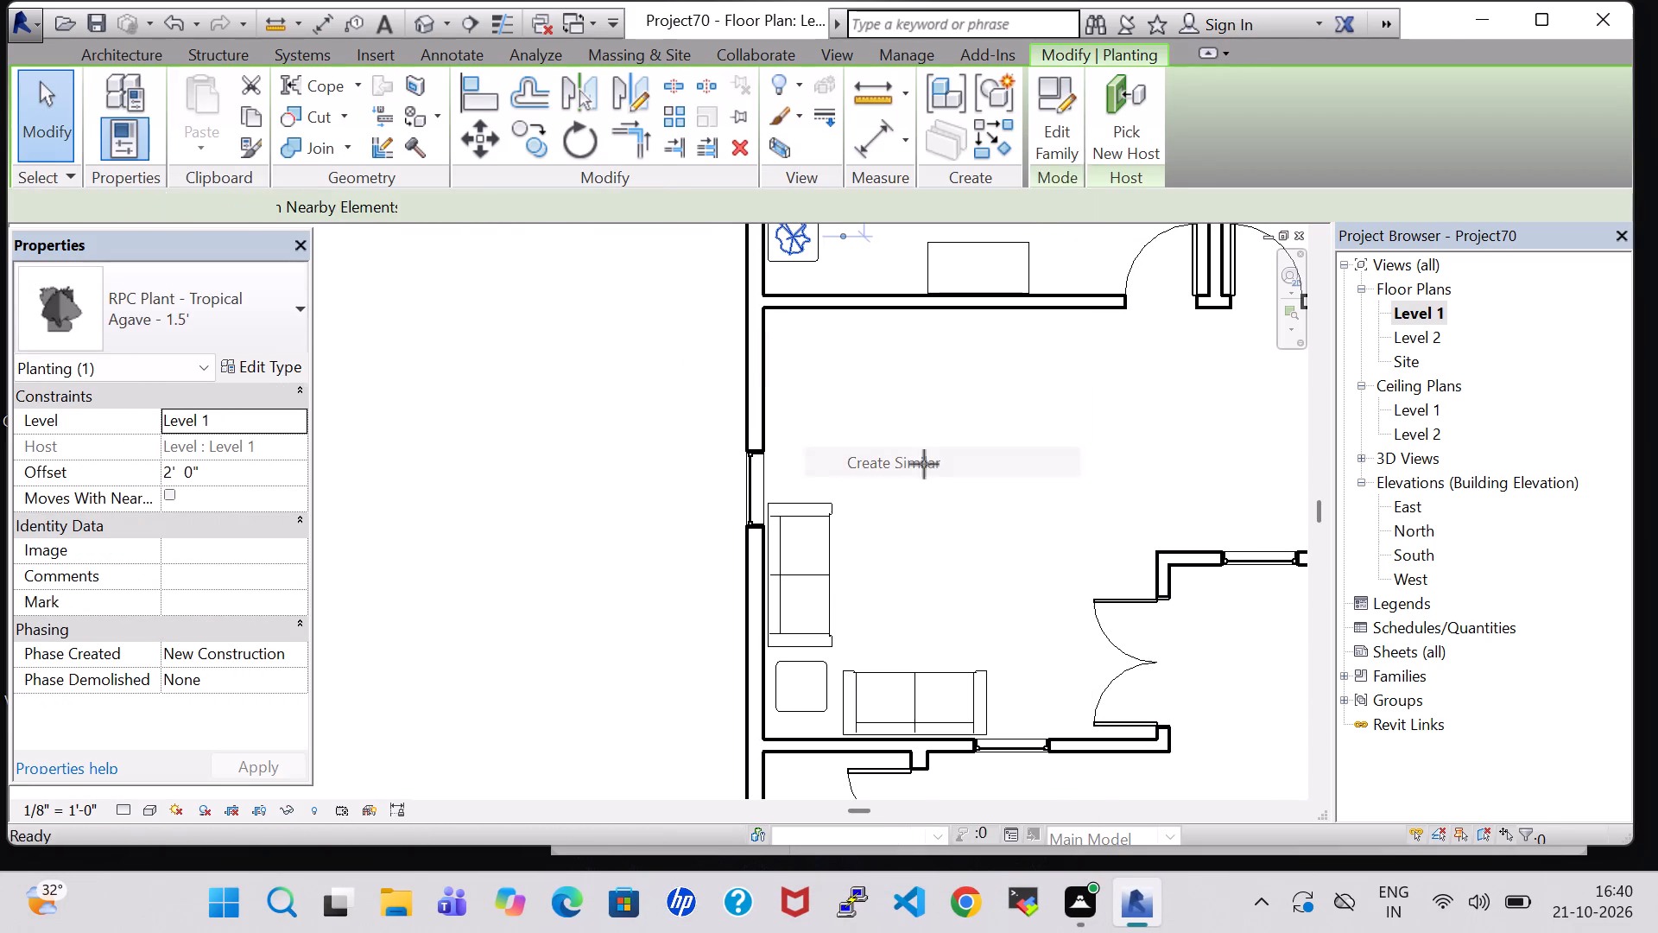
{"action": "left_click", "coordinate": [803, 670]}
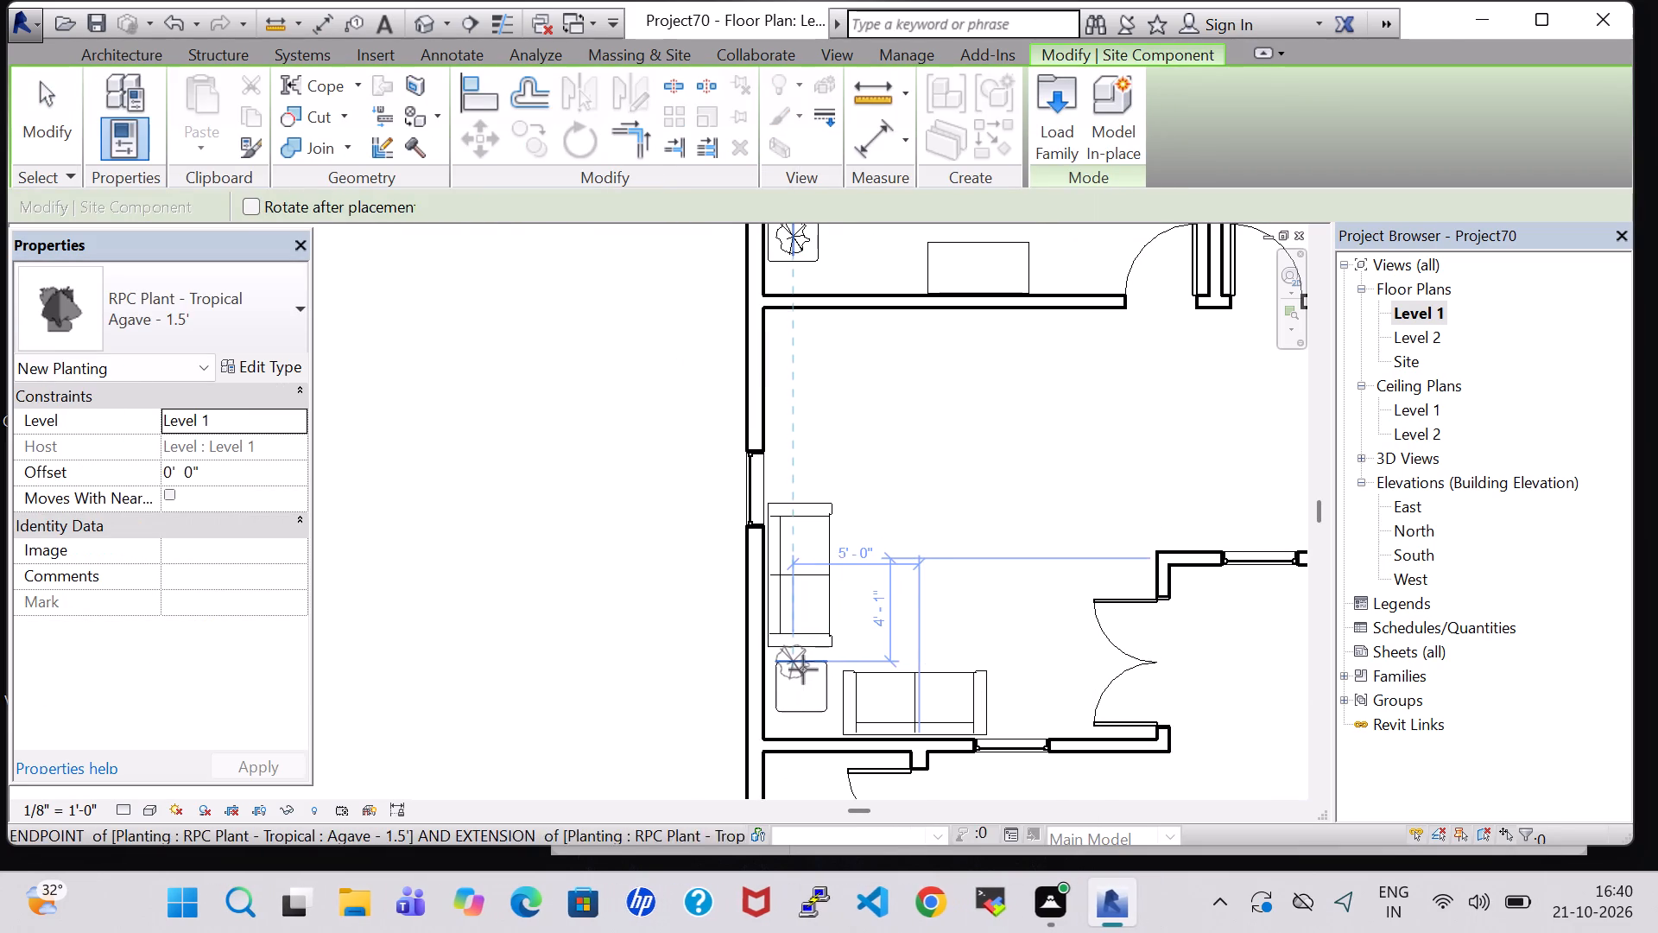
{"action": "key", "text": "Escape"}
{"action": "key", "text": "Escape"}
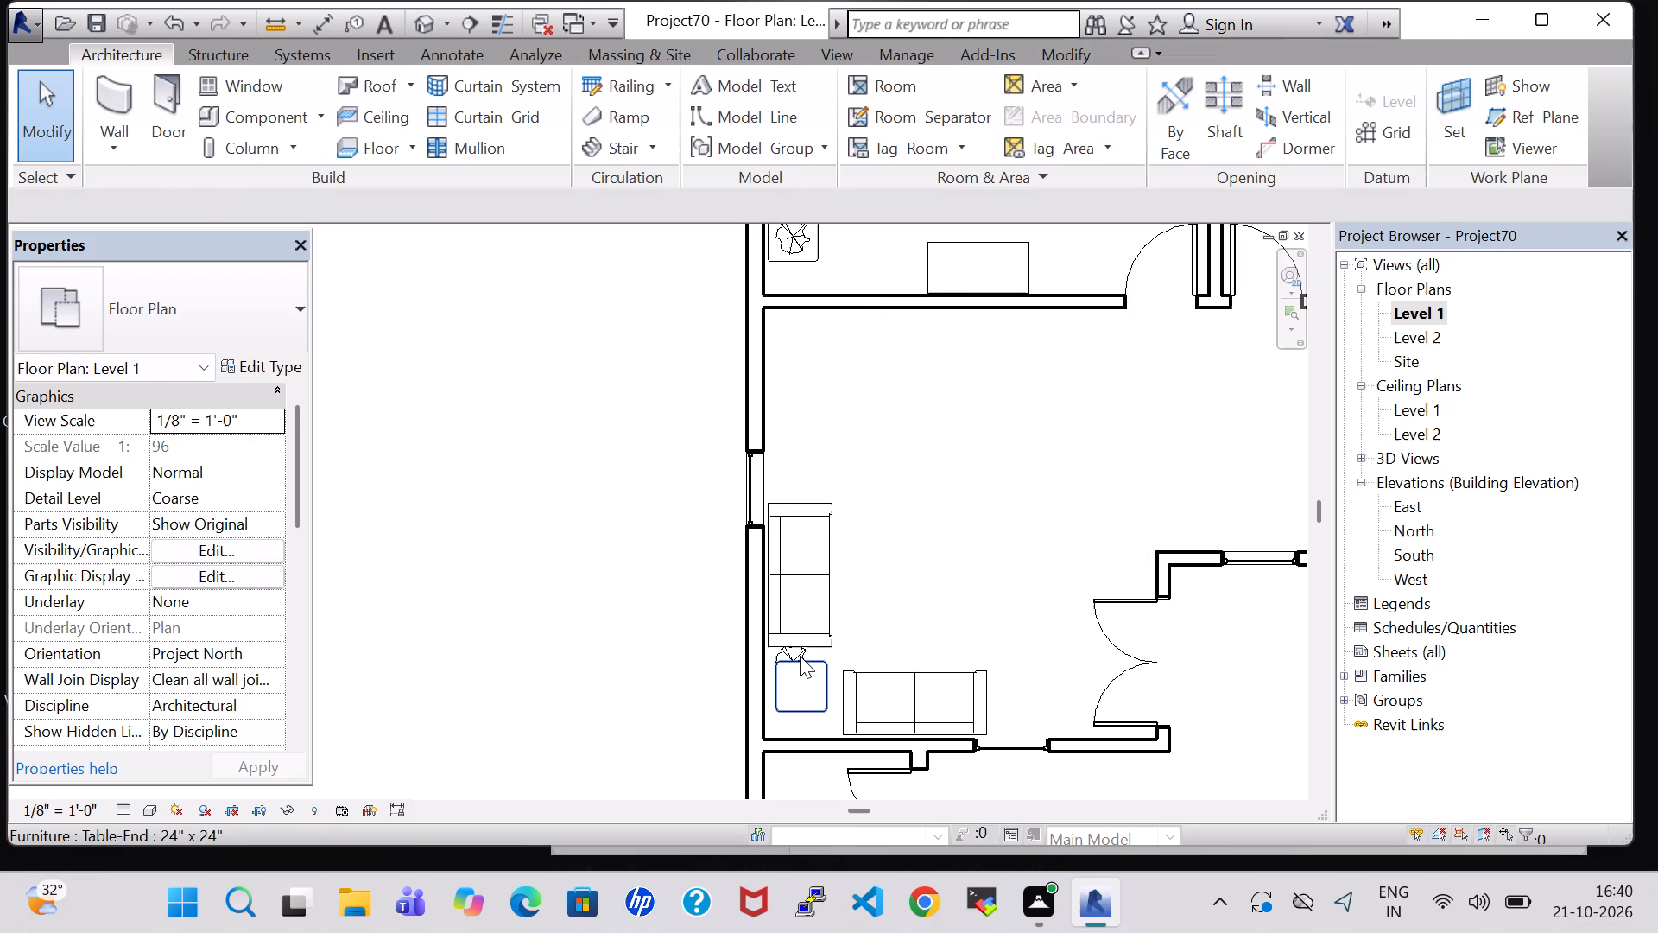
Set the Level 1 offset of the Agave plant at the southwest corner end table to 2'-0".
{"action": "scroll", "coordinate": [800, 656], "scroll_direction": "up", "scroll_amount": 5}
{"action": "left_click", "coordinate": [801, 653]}
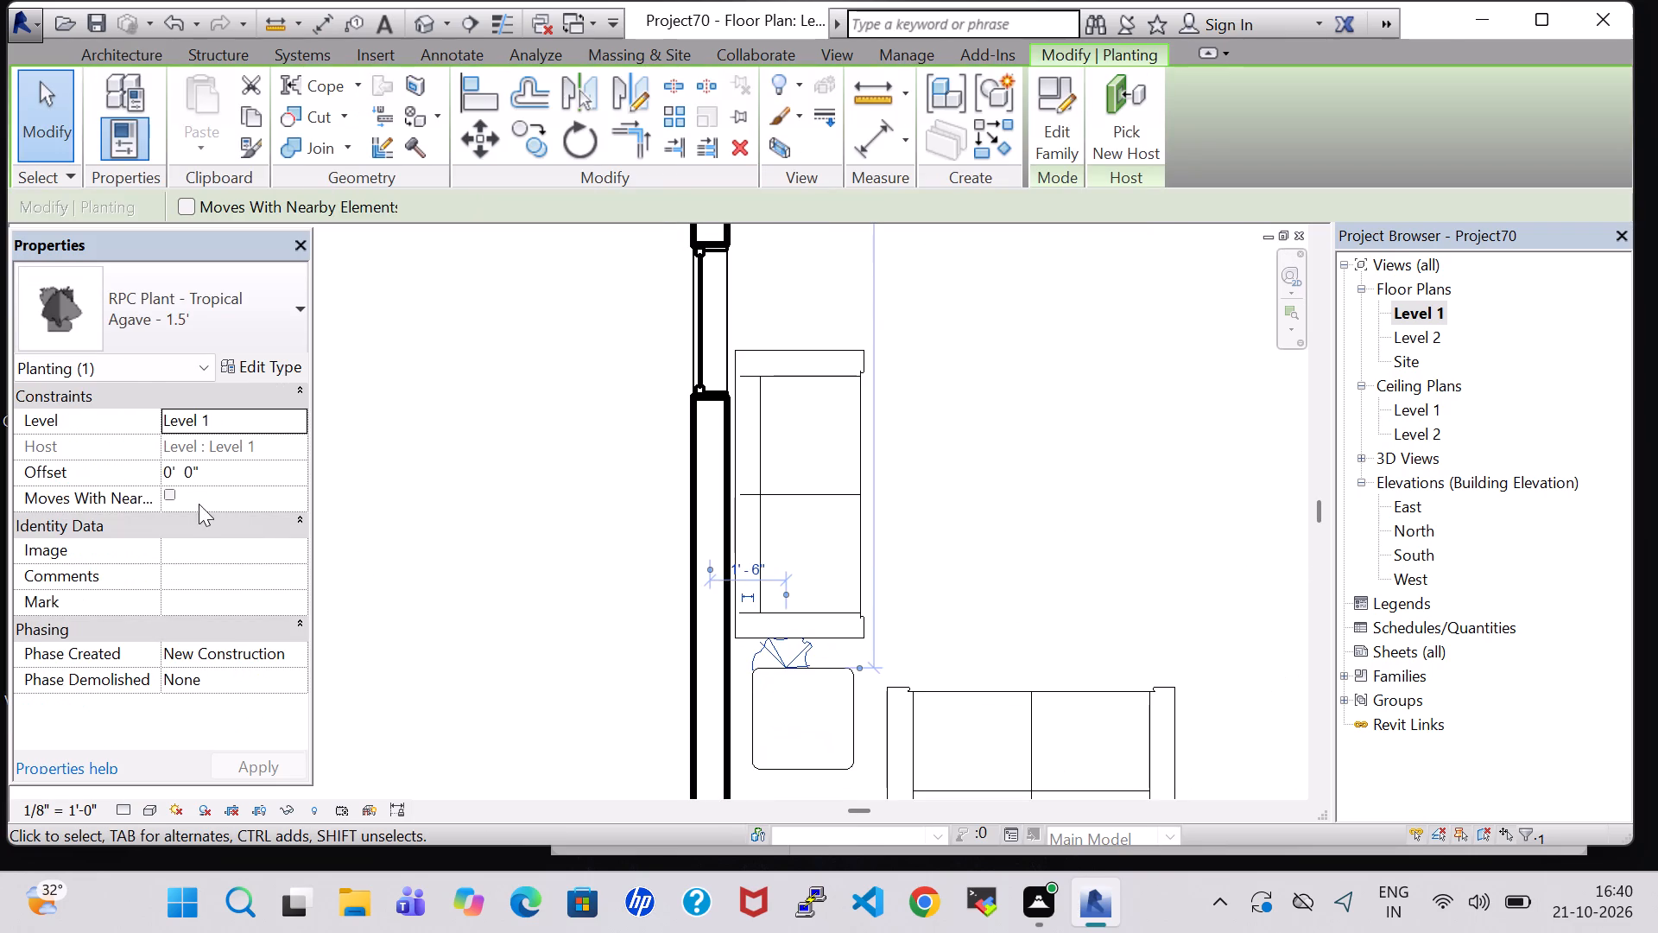
{"action": "left_click", "coordinate": [175, 471]}
{"action": "left_click", "coordinate": [174, 471]}
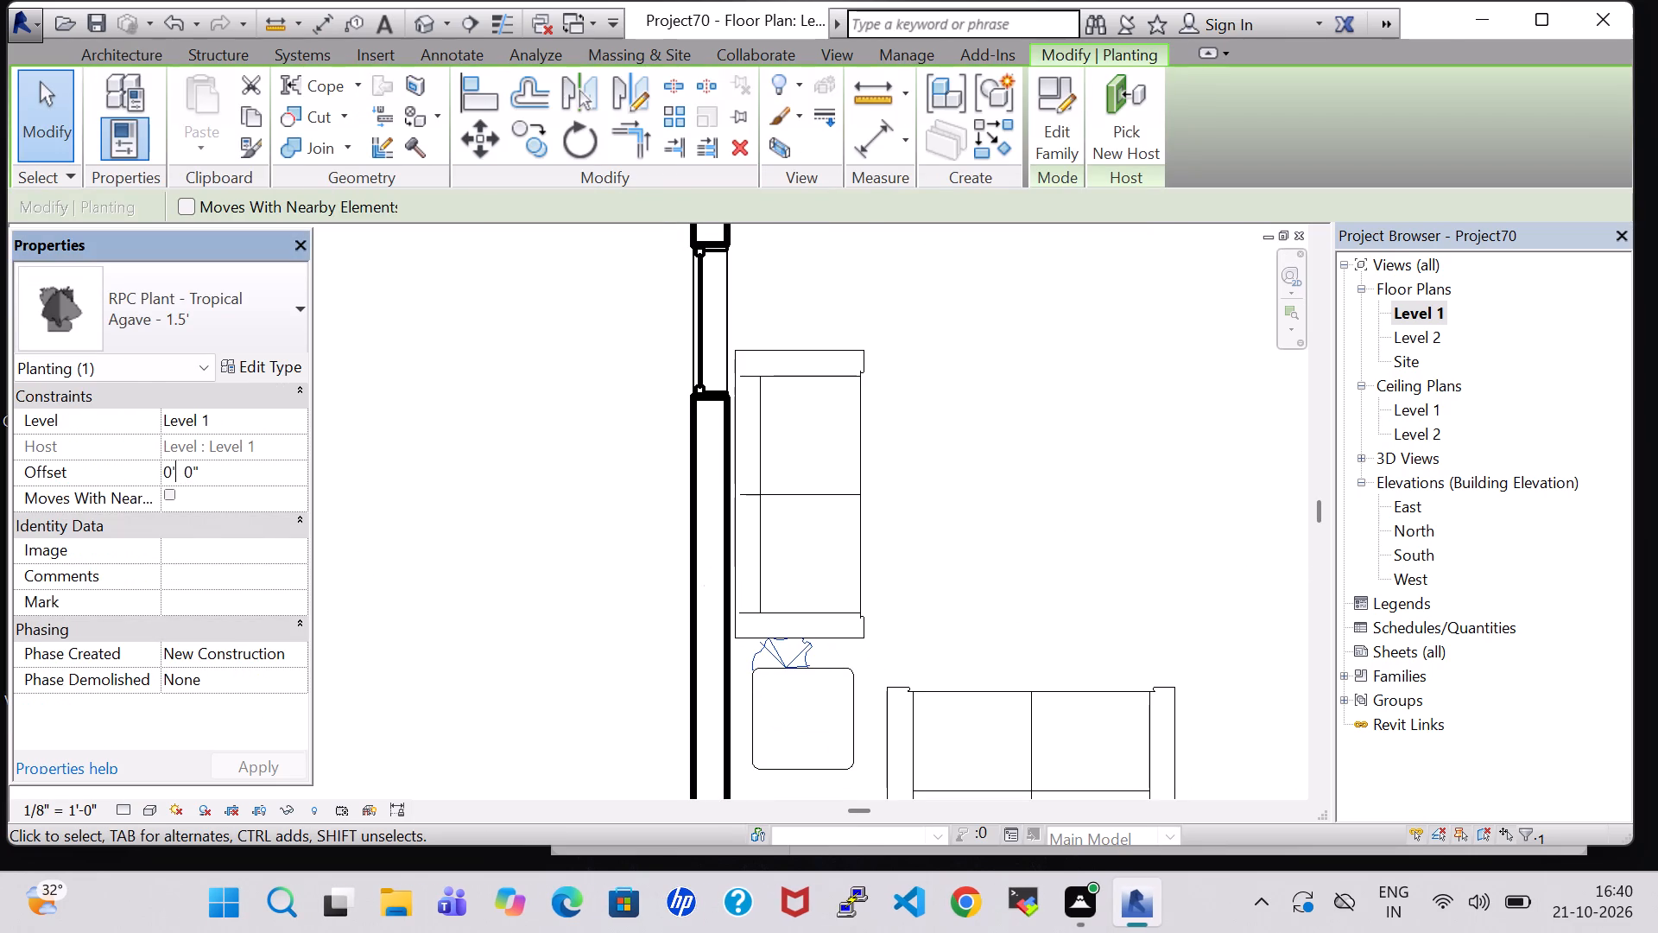
{"action": "left_click", "coordinate": [171, 473]}
{"action": "key", "text": "BackSpace"}
{"action": "key", "text": "2"}
{"action": "left_click", "coordinate": [279, 767]}
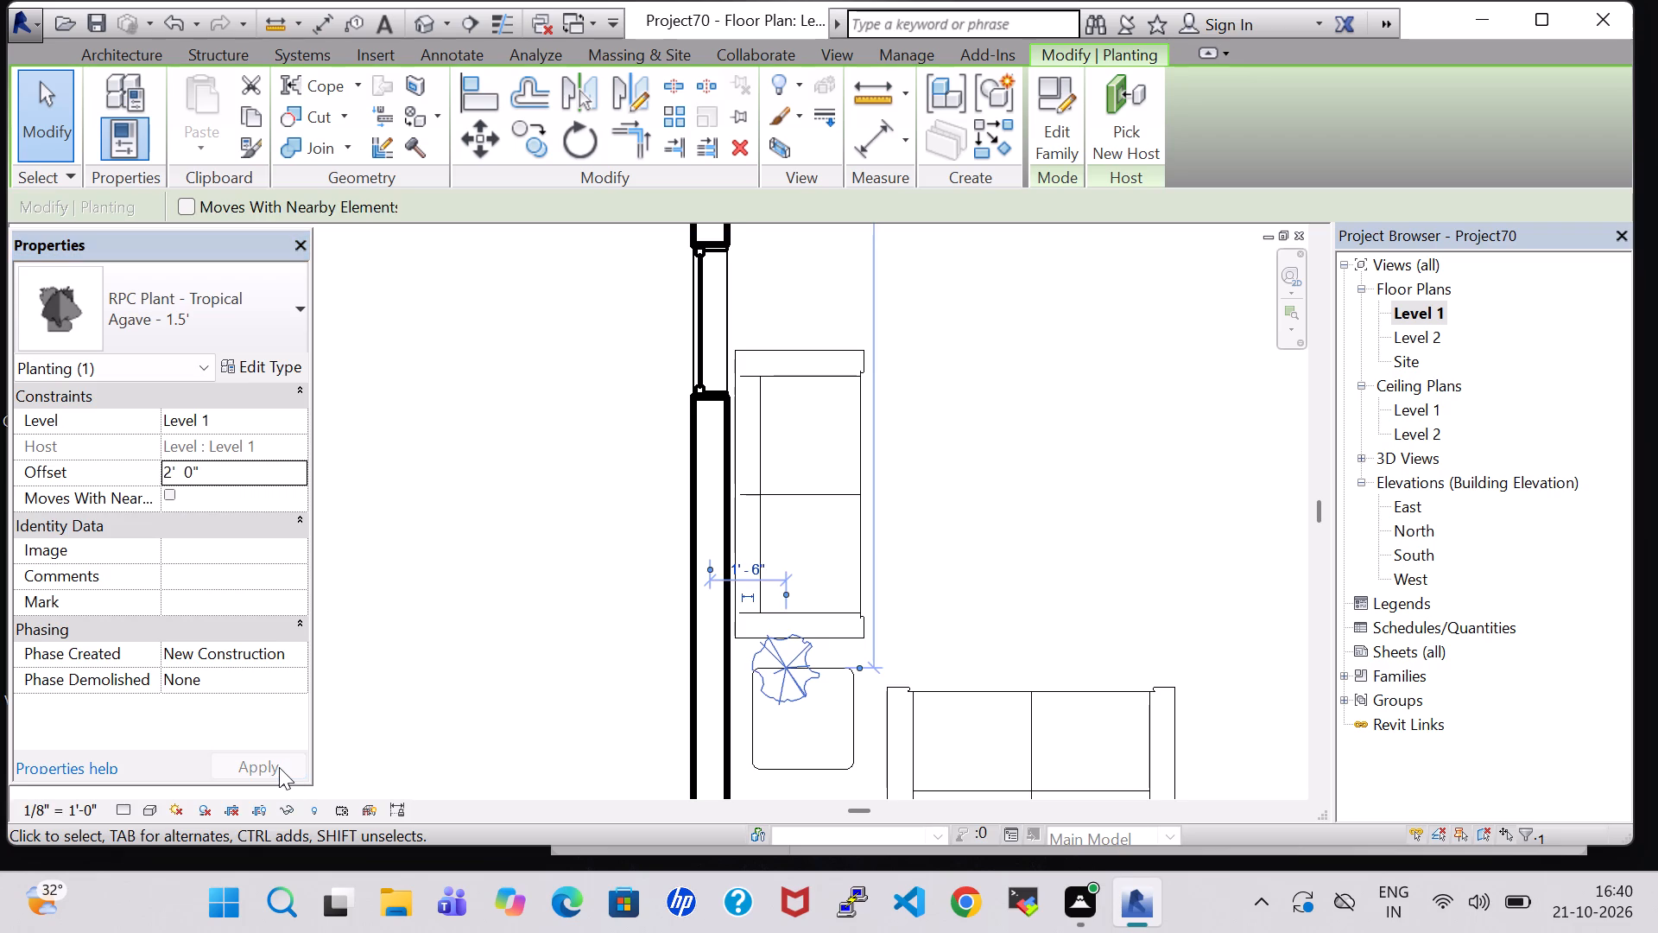
Nudge the Agave plant south and east until it sits centred on the corner end table.
{"action": "key", "text": "Down"}
{"action": "key", "text": "Down"}
{"action": "key", "text": "Down"}
{"action": "key", "text": "Down"}
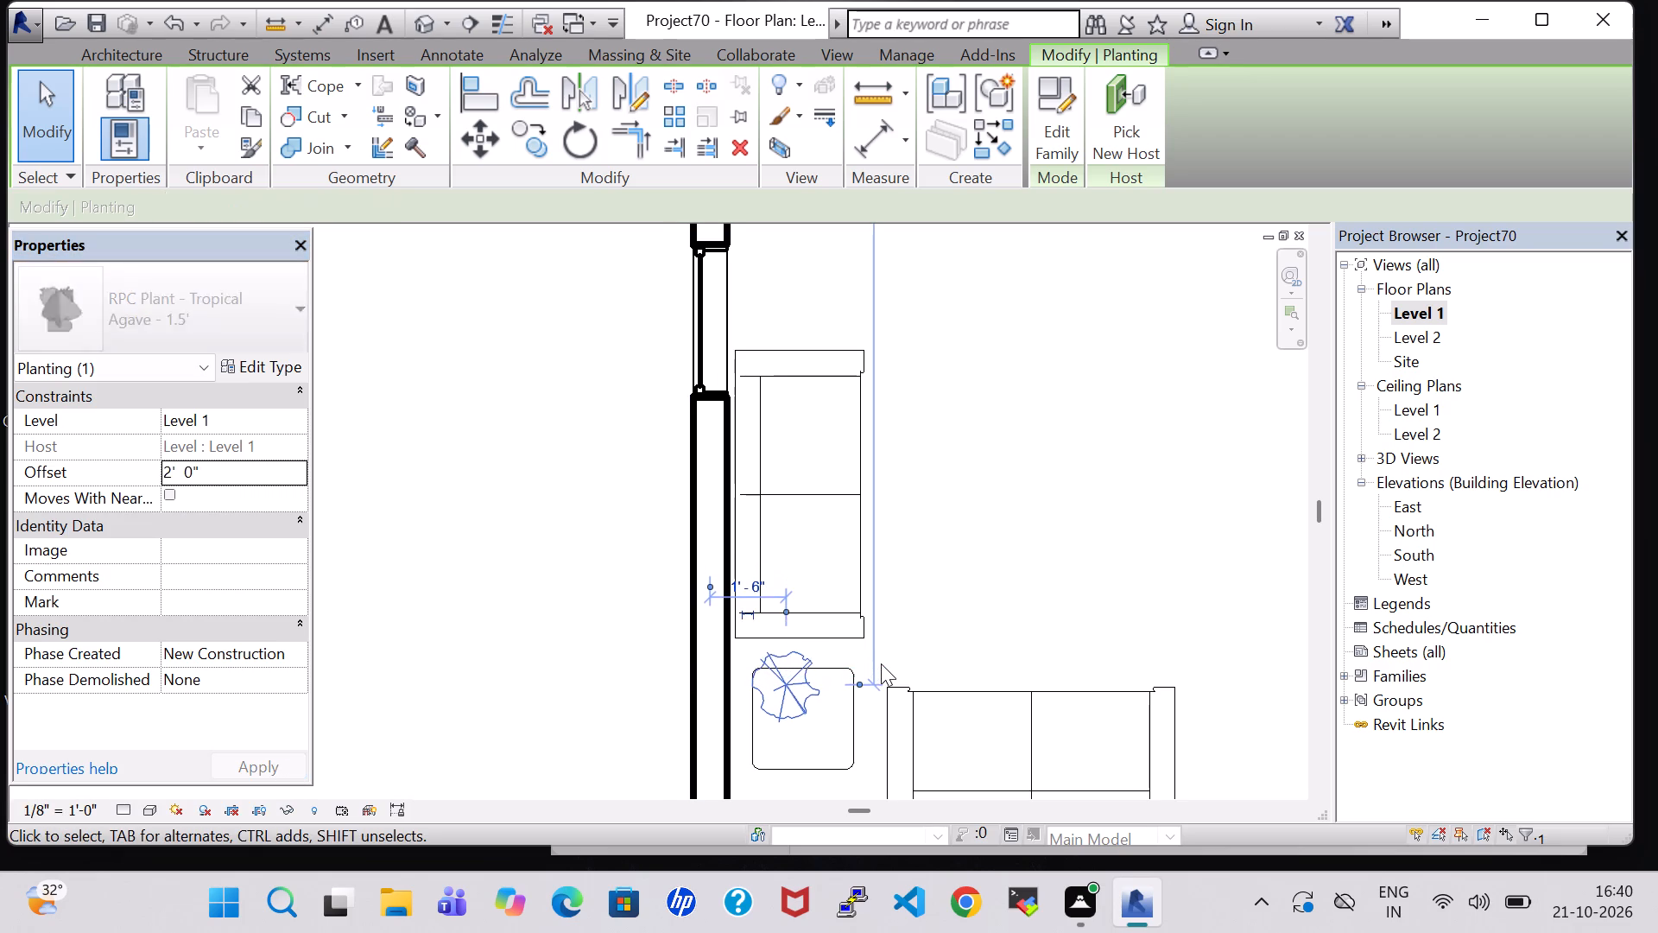
{"action": "key", "text": "Down"}
{"action": "key", "text": "Down"}
{"action": "key", "text": "Down"}
{"action": "key", "text": "Down"}
{"action": "key", "text": "Down"}
{"action": "key", "text": "Down"}
{"action": "key", "text": "Down"}
{"action": "key", "text": "Down"}
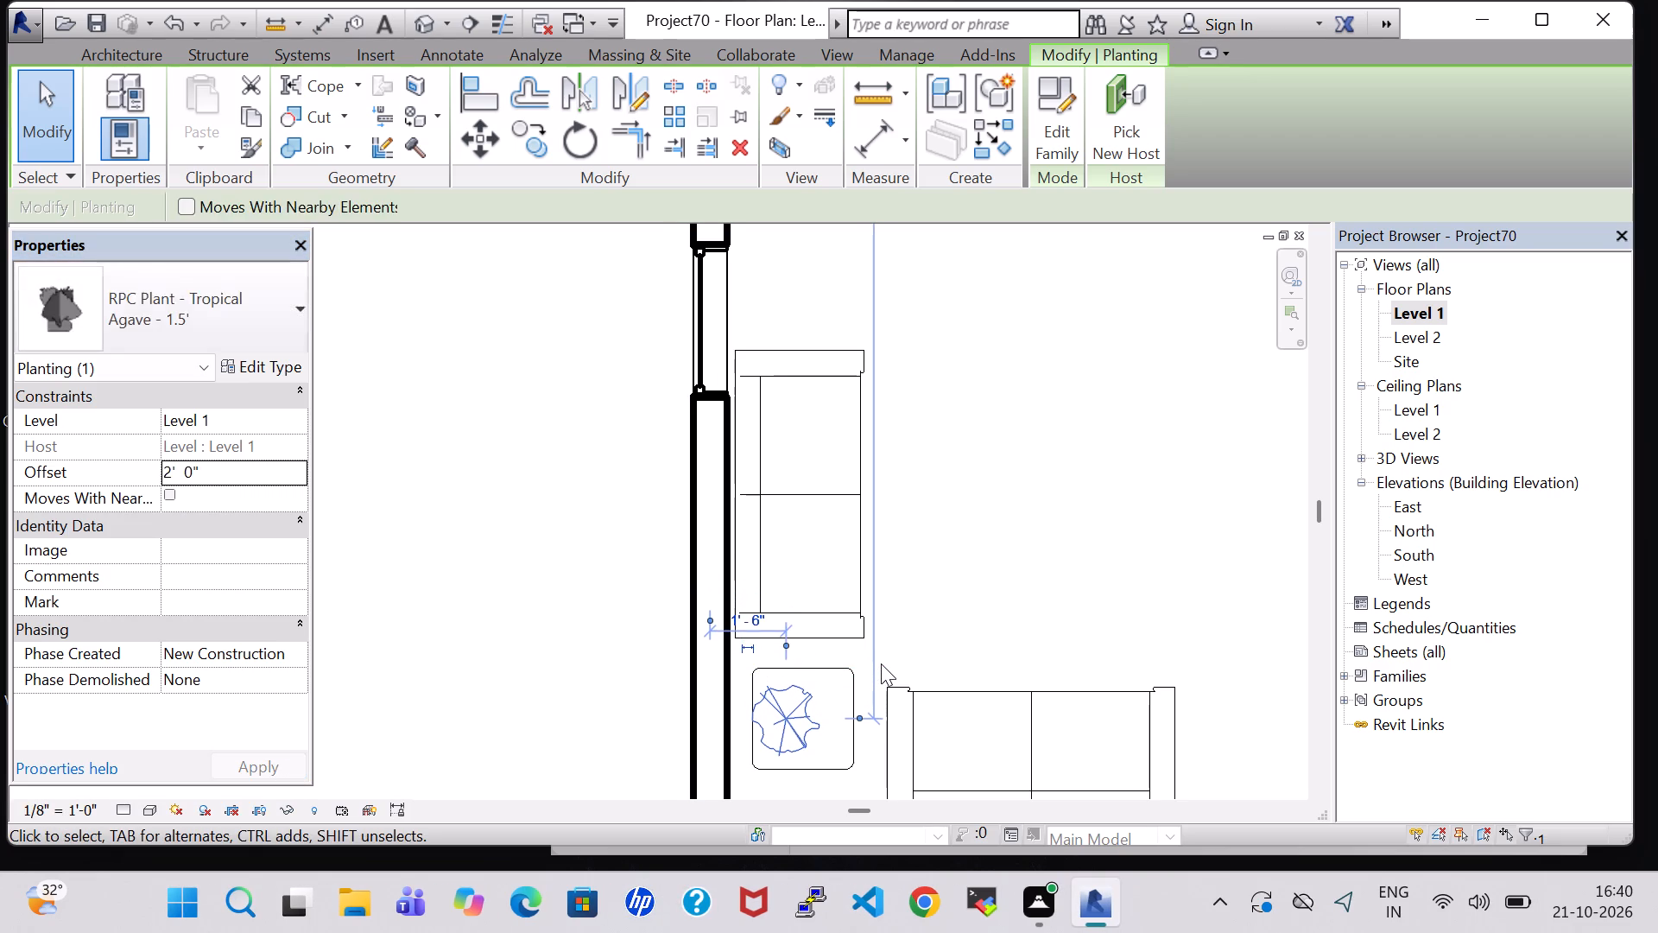
{"action": "key", "text": "Right"}
{"action": "key", "text": "Right"}
{"action": "key", "text": "Right"}
{"action": "key", "text": "Right"}
{"action": "key", "text": "Right"}
{"action": "left_click", "coordinate": [1009, 544]}
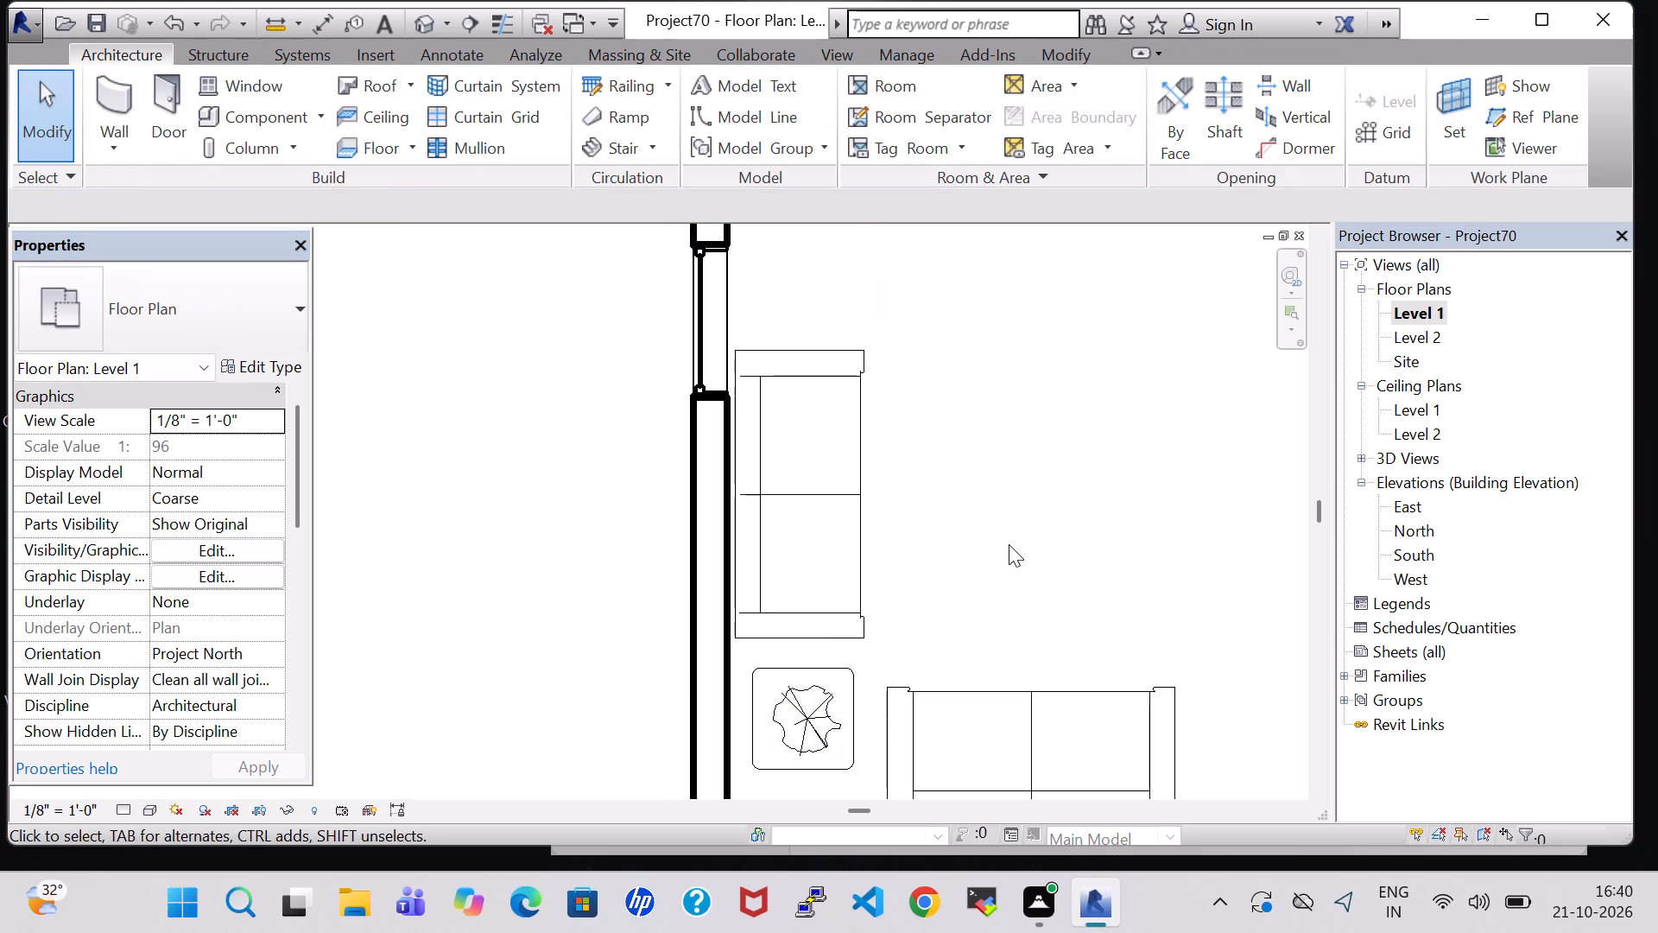
Load the Table-Dining Oval family from the Tables folder of the furniture library for component placement.
{"action": "scroll", "coordinate": [1009, 544], "scroll_direction": "down", "scroll_amount": 4}
{"action": "left_click", "coordinate": [231, 115]}
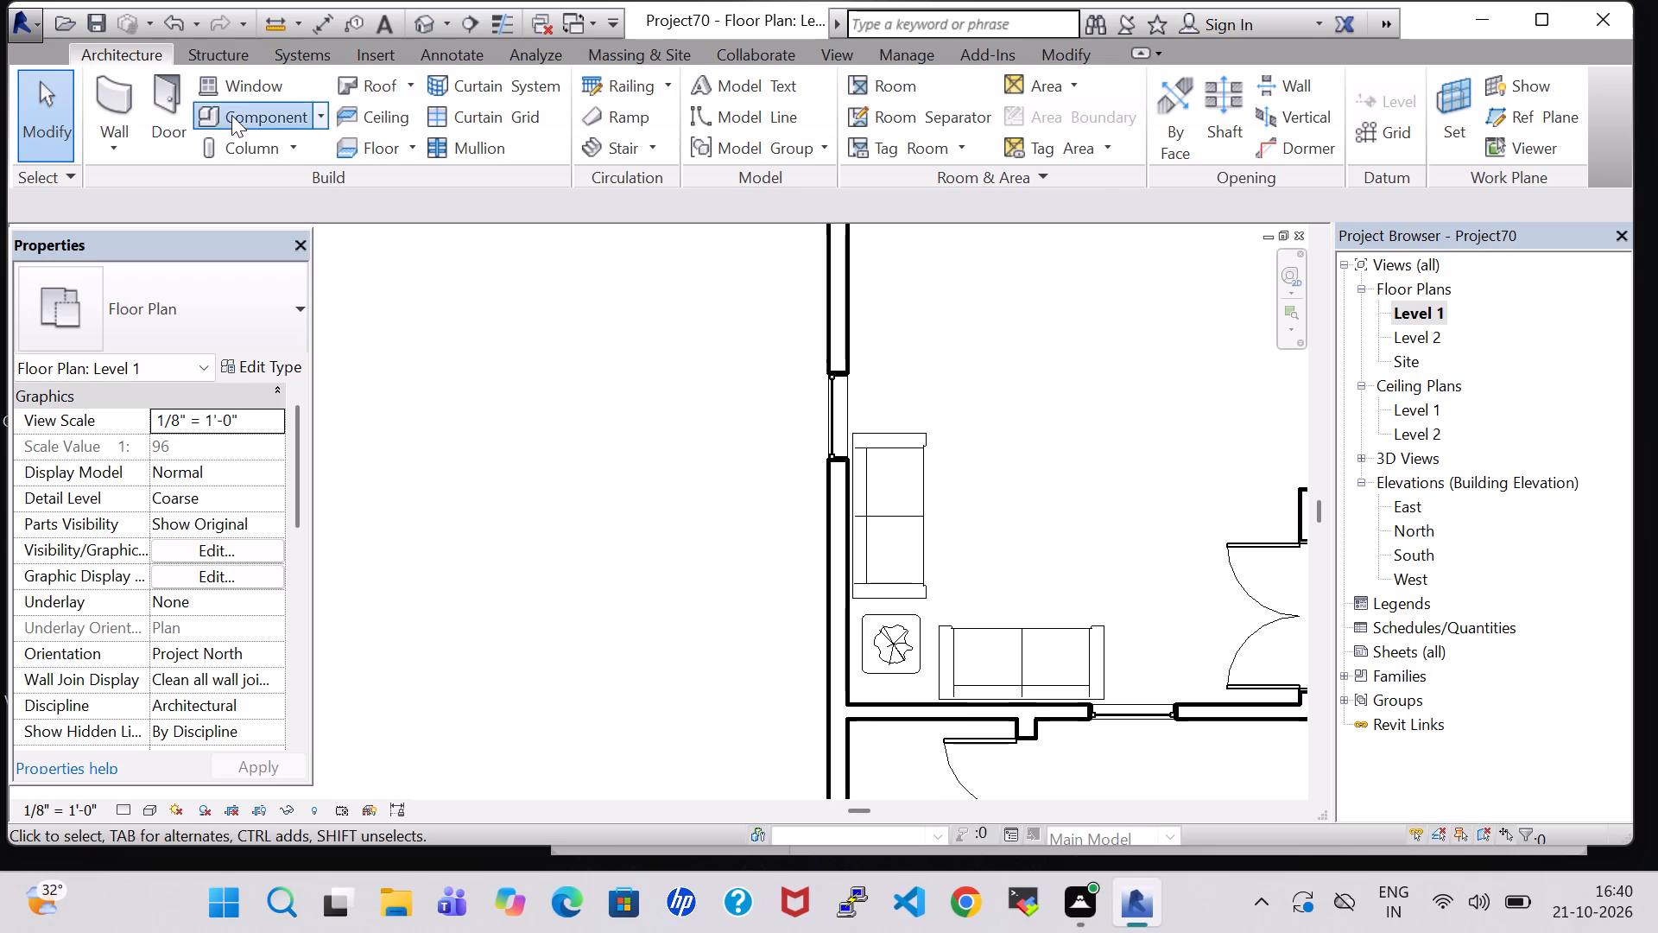
{"action": "left_click", "coordinate": [1065, 111]}
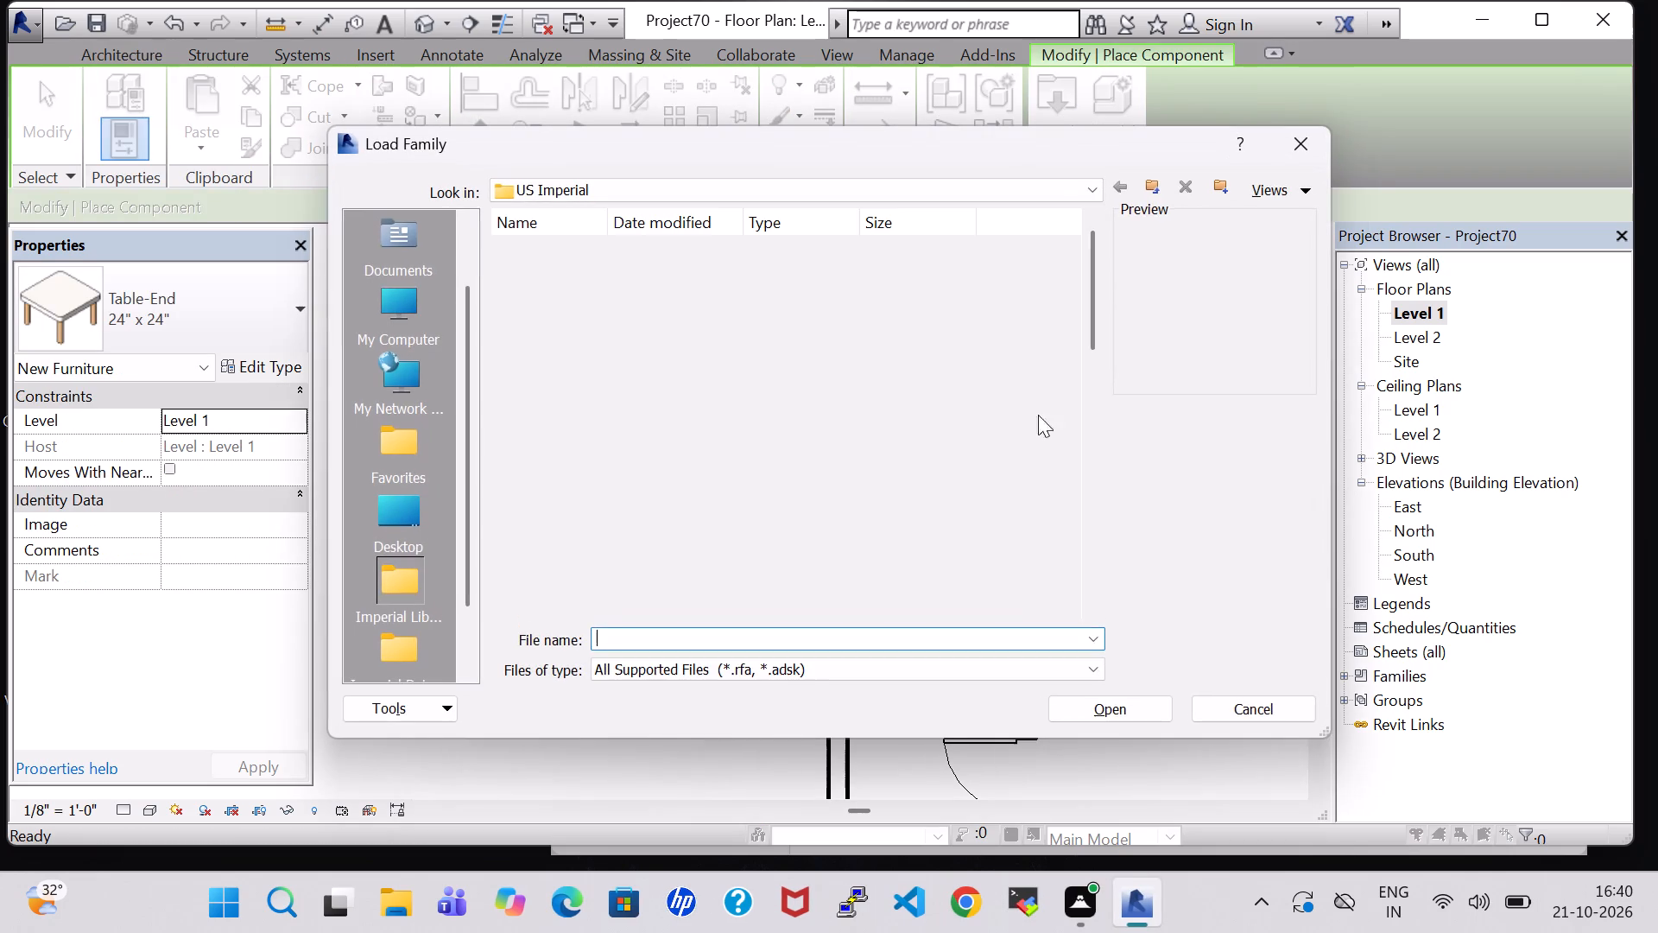
{"action": "double_click", "coordinate": [985, 574]}
{"action": "double_click", "coordinate": [859, 297]}
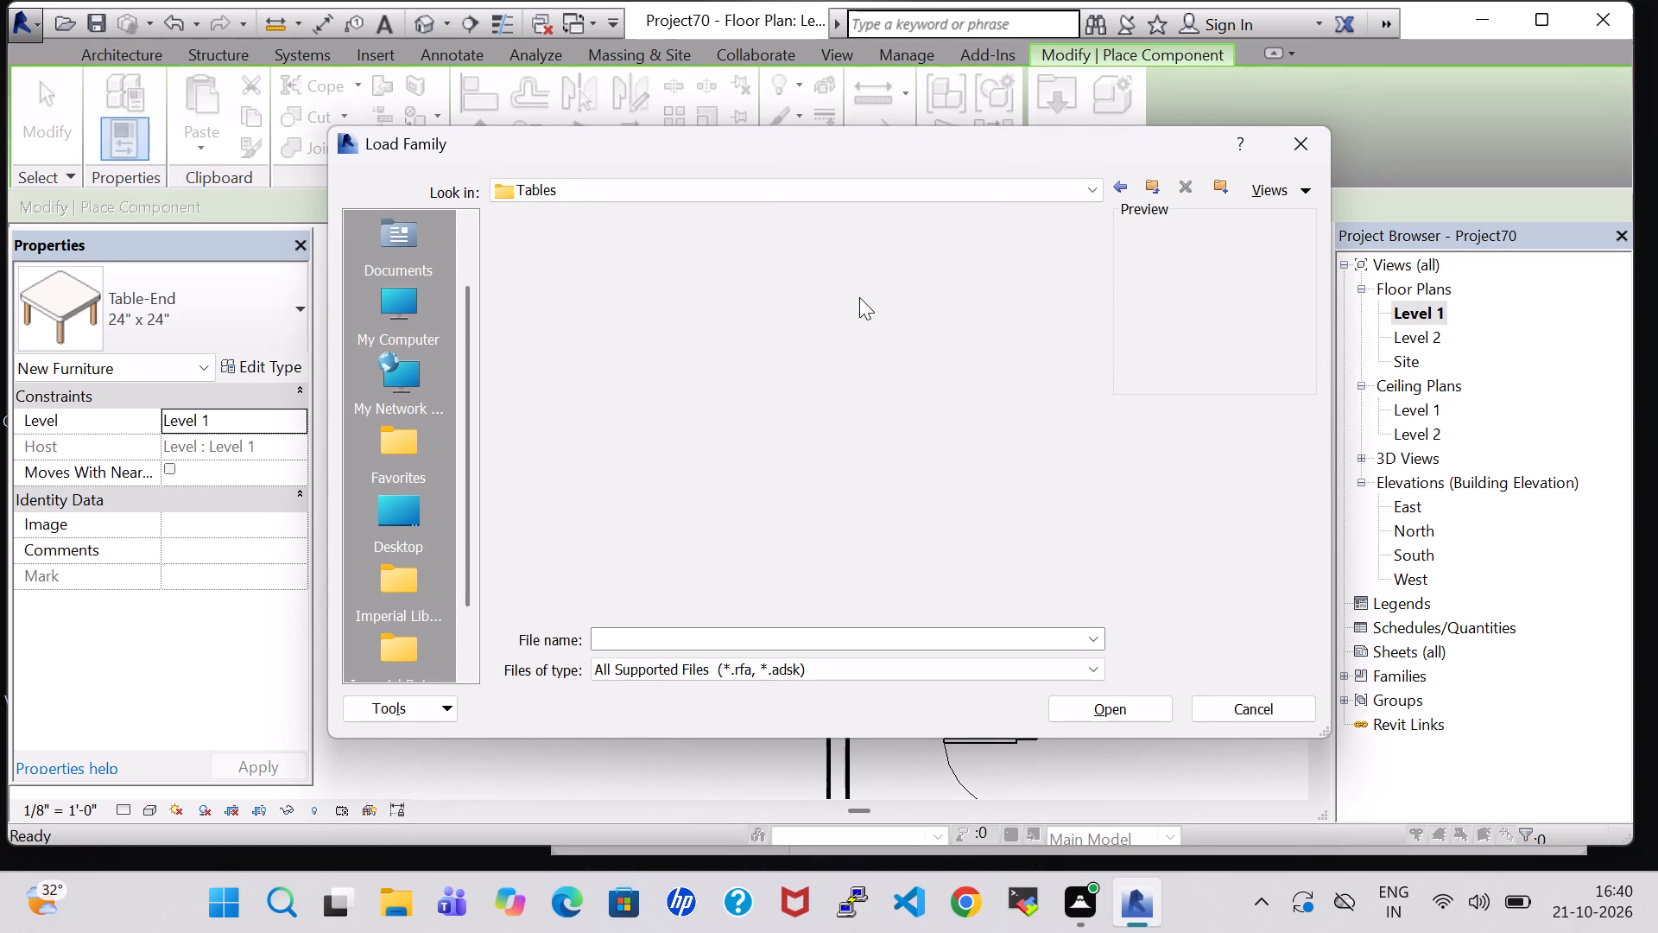
{"action": "left_click", "coordinate": [737, 301]}
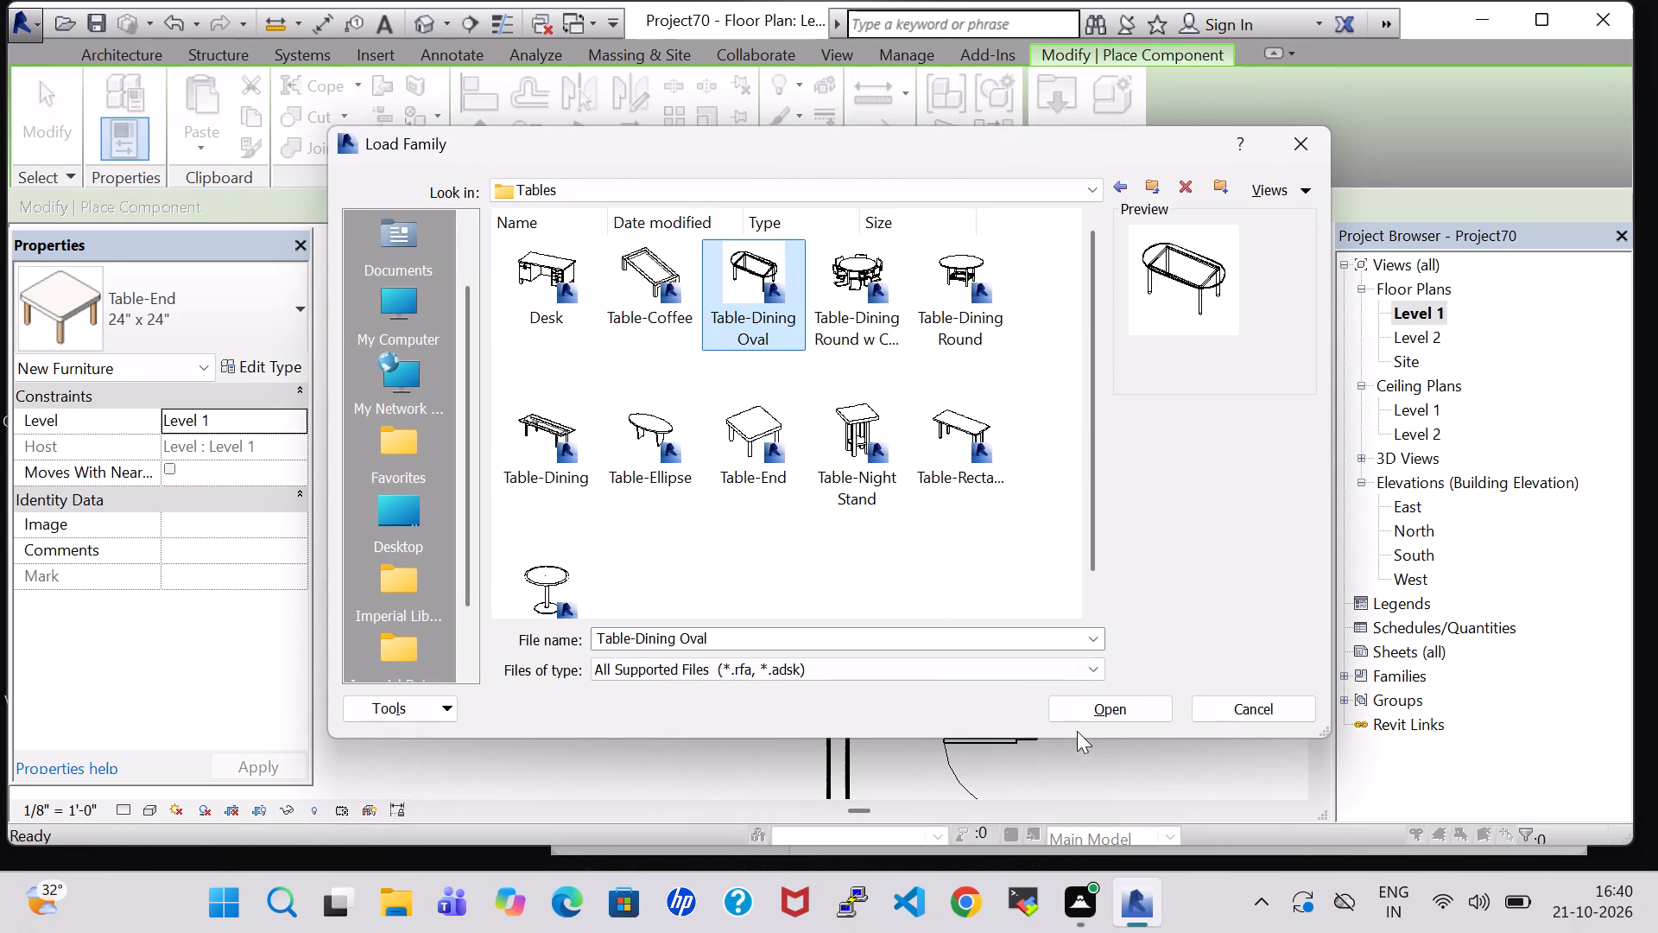
{"action": "left_click", "coordinate": [1085, 715]}
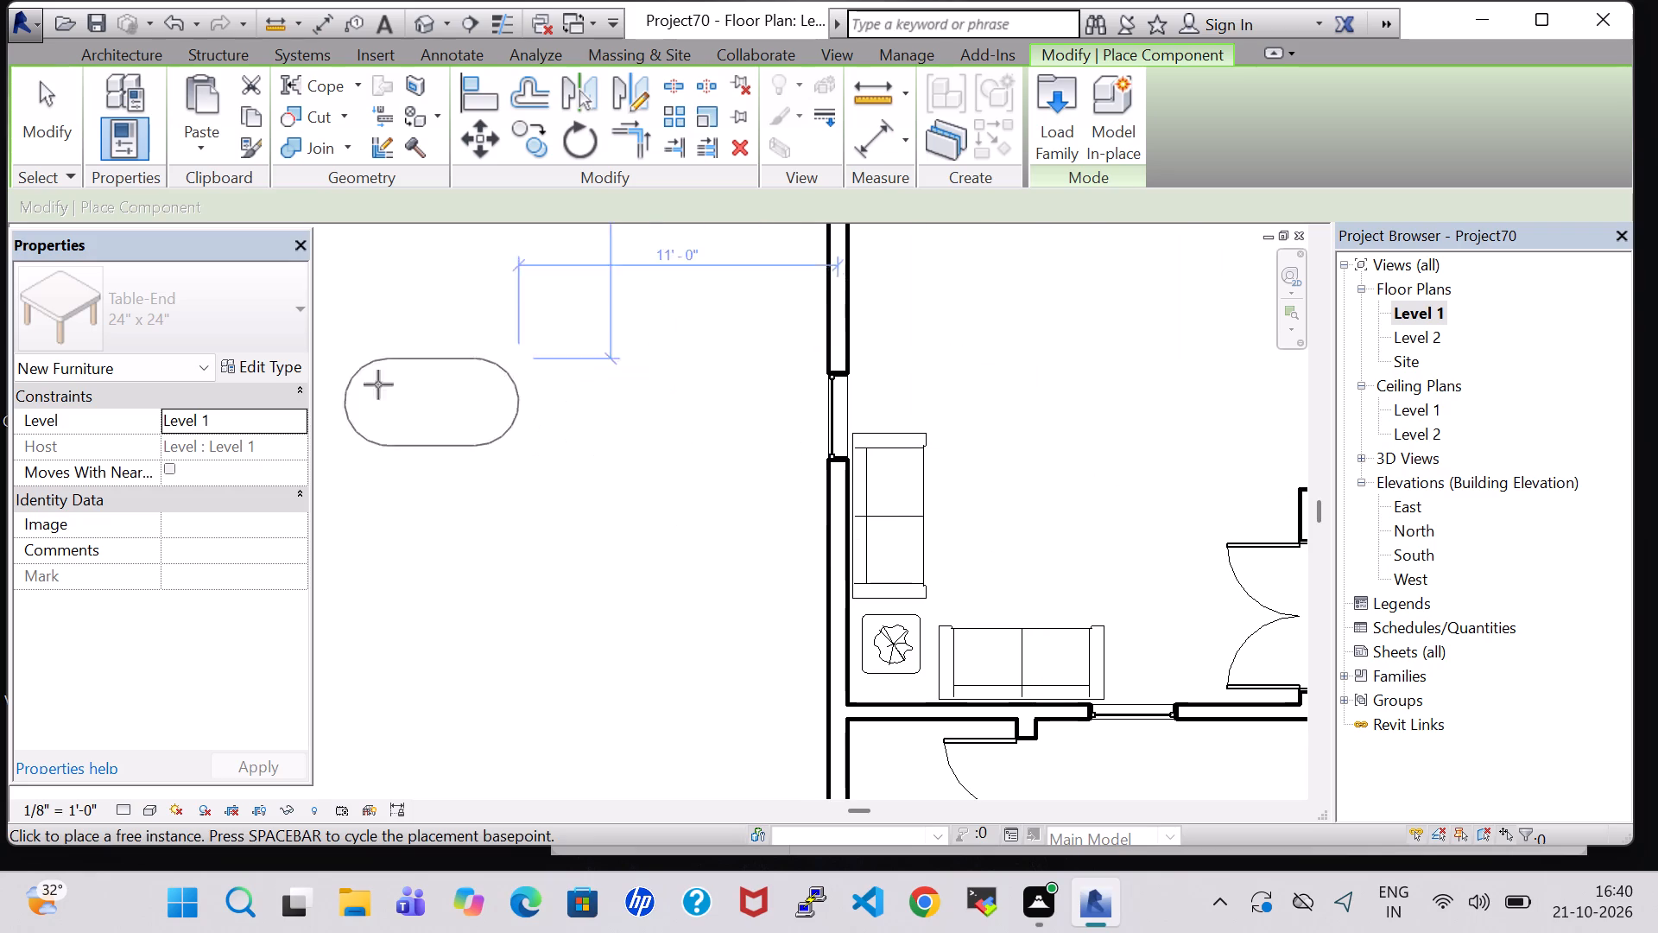
Place a 36" x 48" Table-Dining Oval between the sofas, turned lengthwise north-south, about 4'-3" from the west wall.
{"action": "left_click", "coordinate": [273, 368]}
{"action": "left_click", "coordinate": [876, 200]}
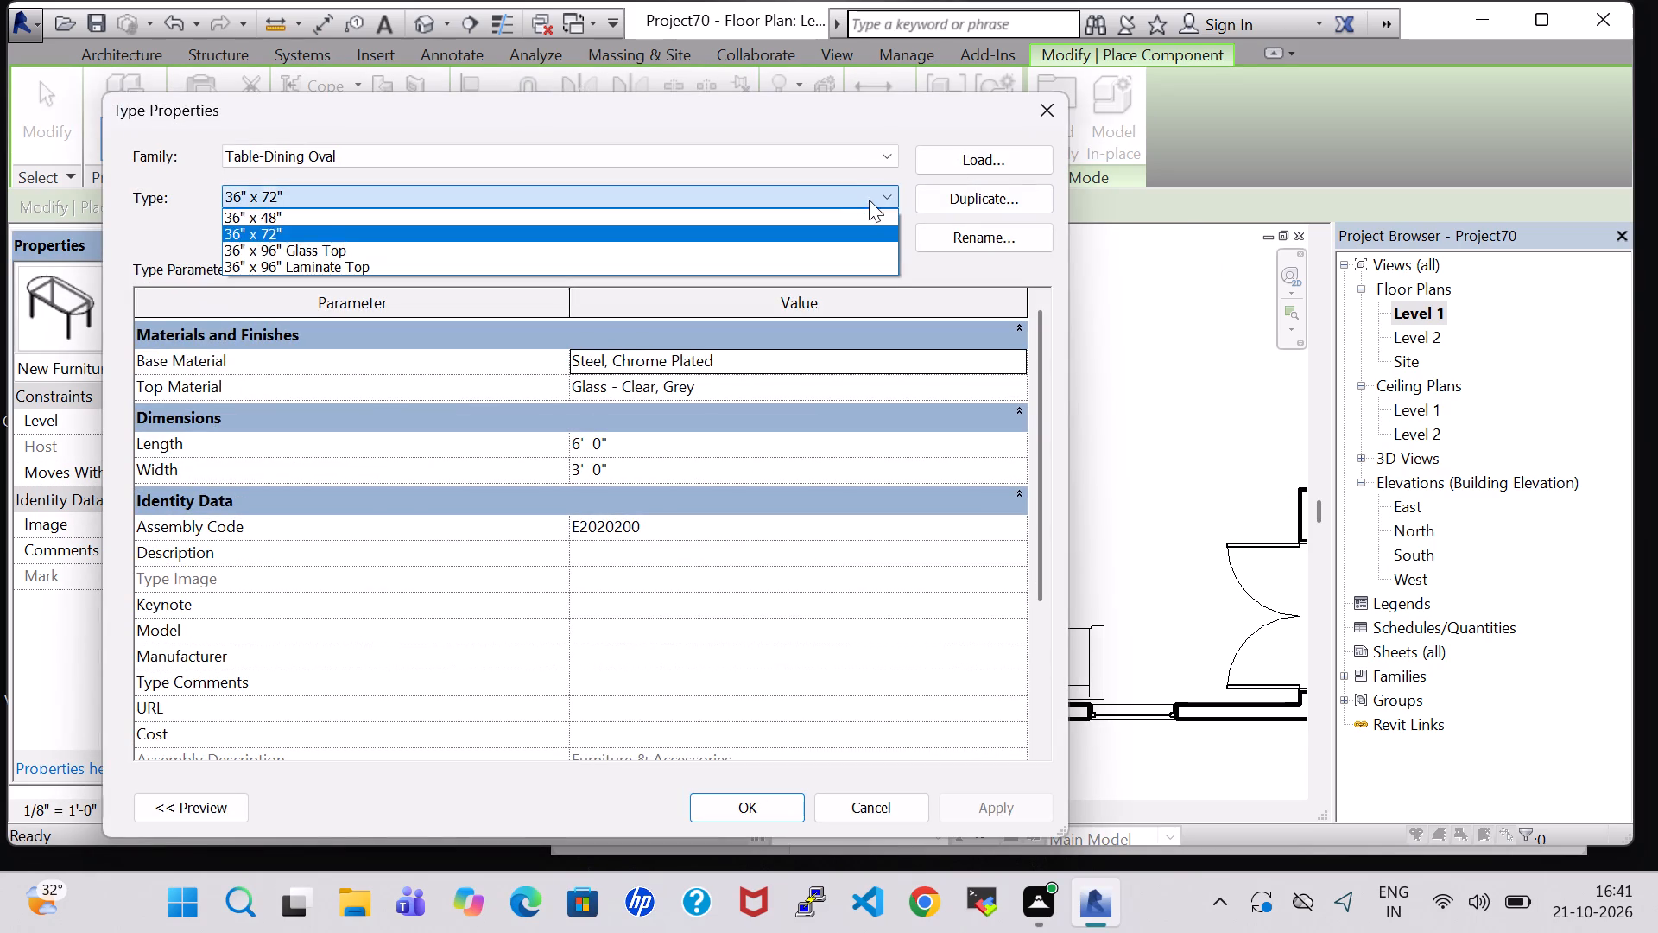
{"action": "left_click", "coordinate": [797, 222]}
{"action": "left_click", "coordinate": [756, 805]}
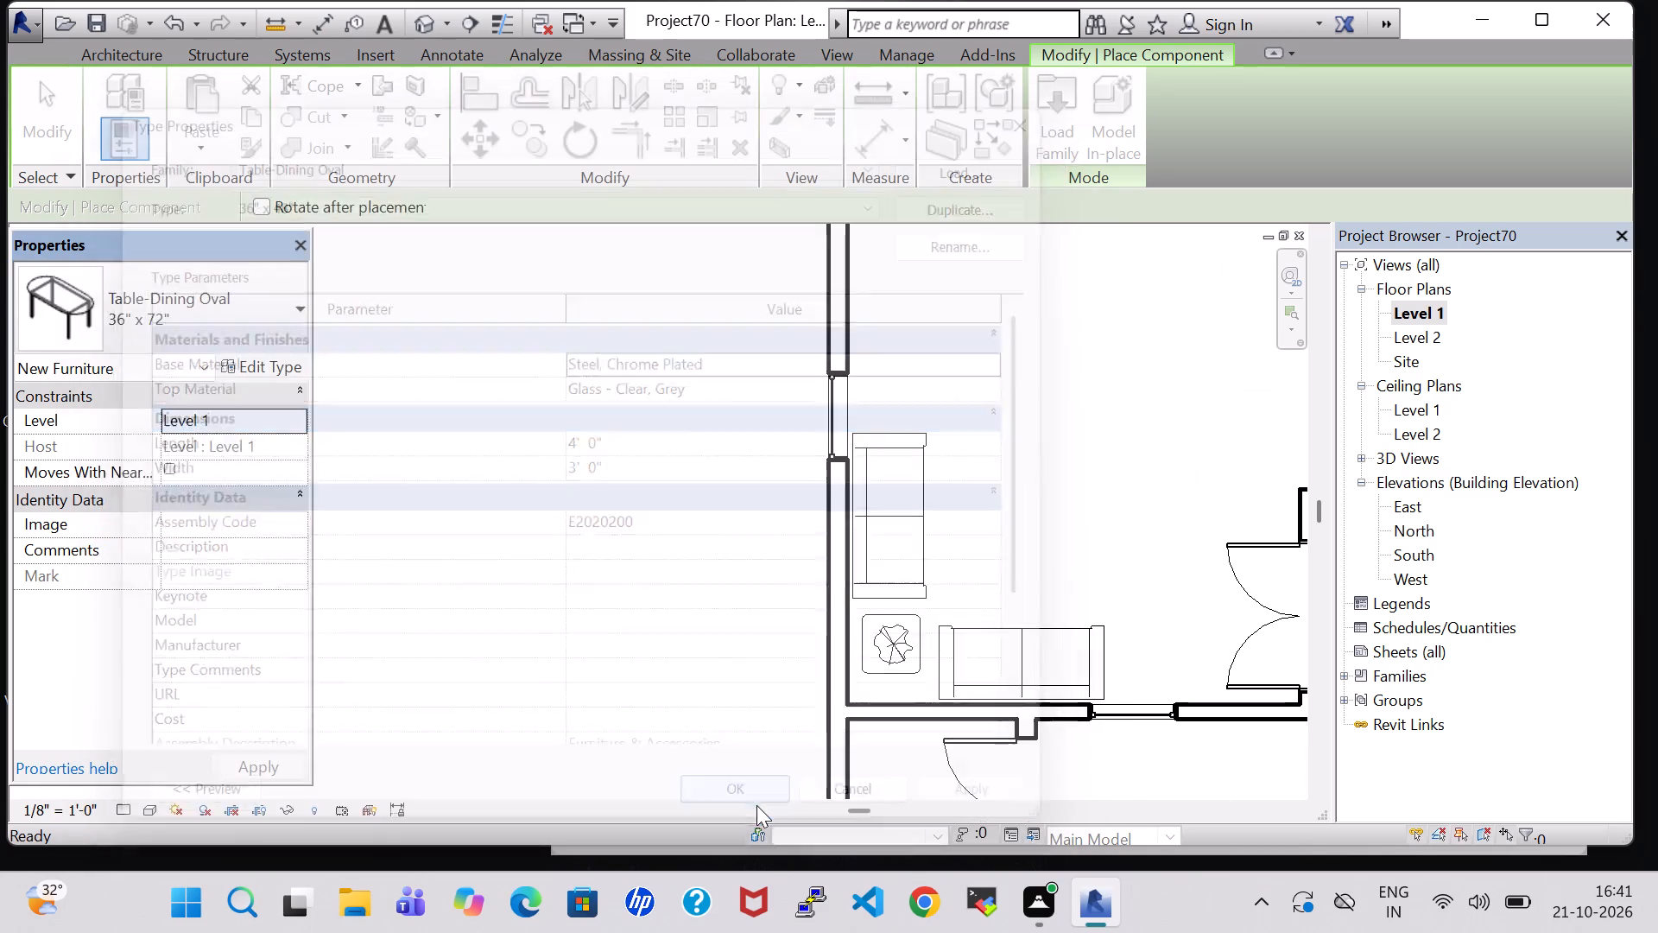
{"action": "key", "text": "space"}
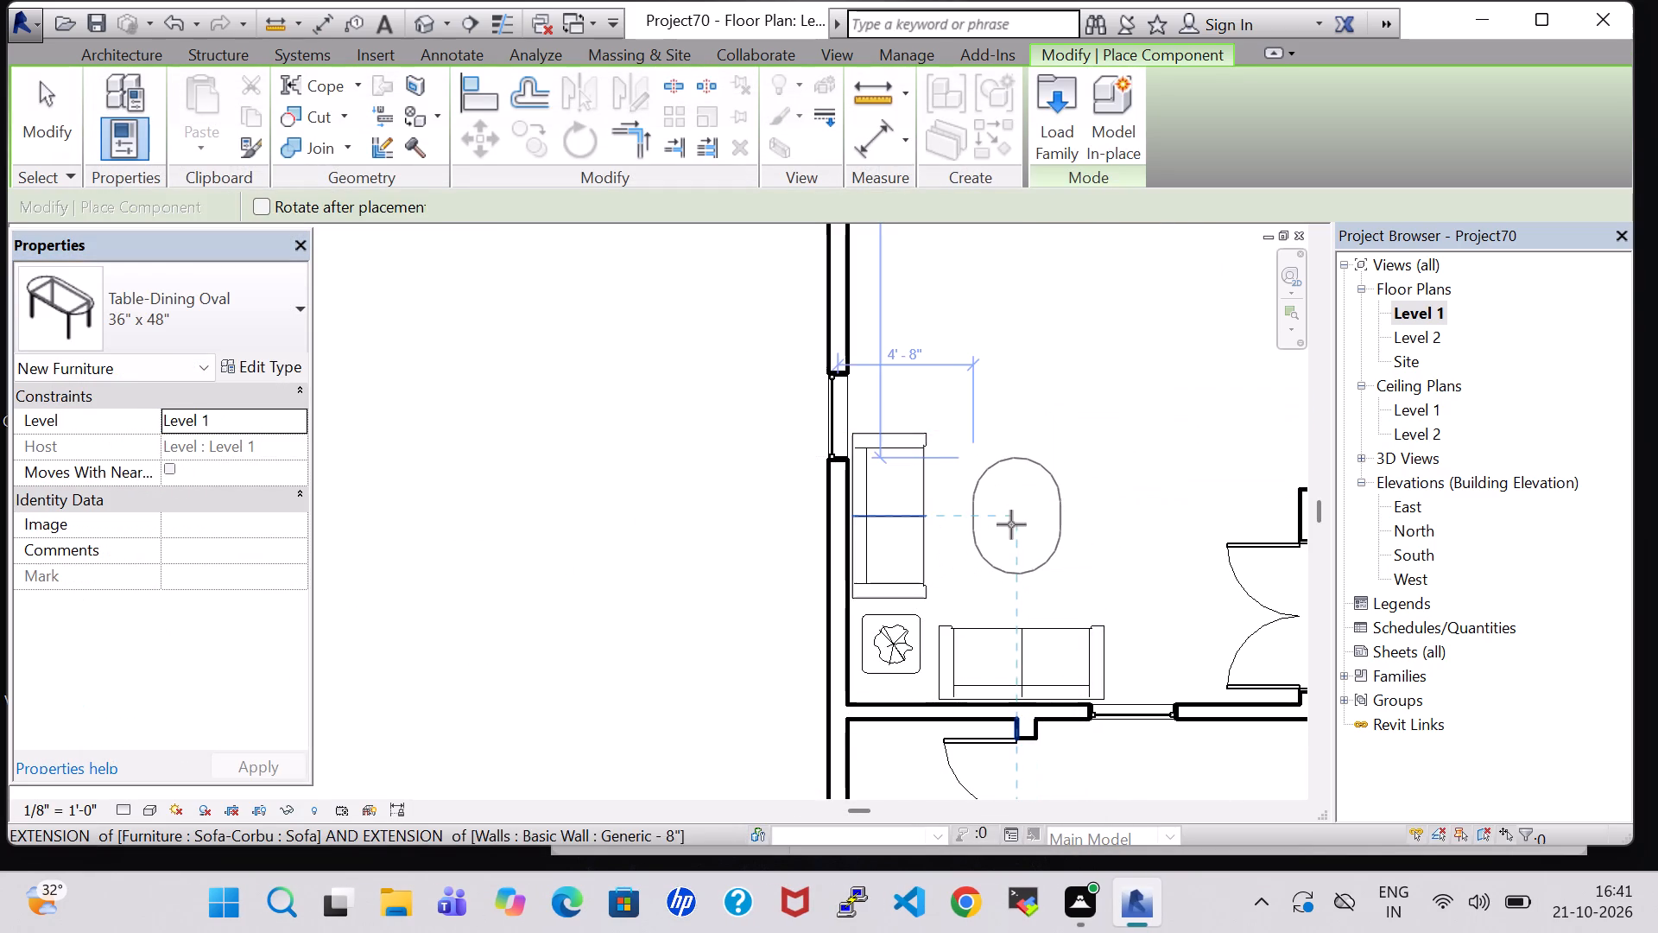
{"action": "left_click", "coordinate": [1004, 530]}
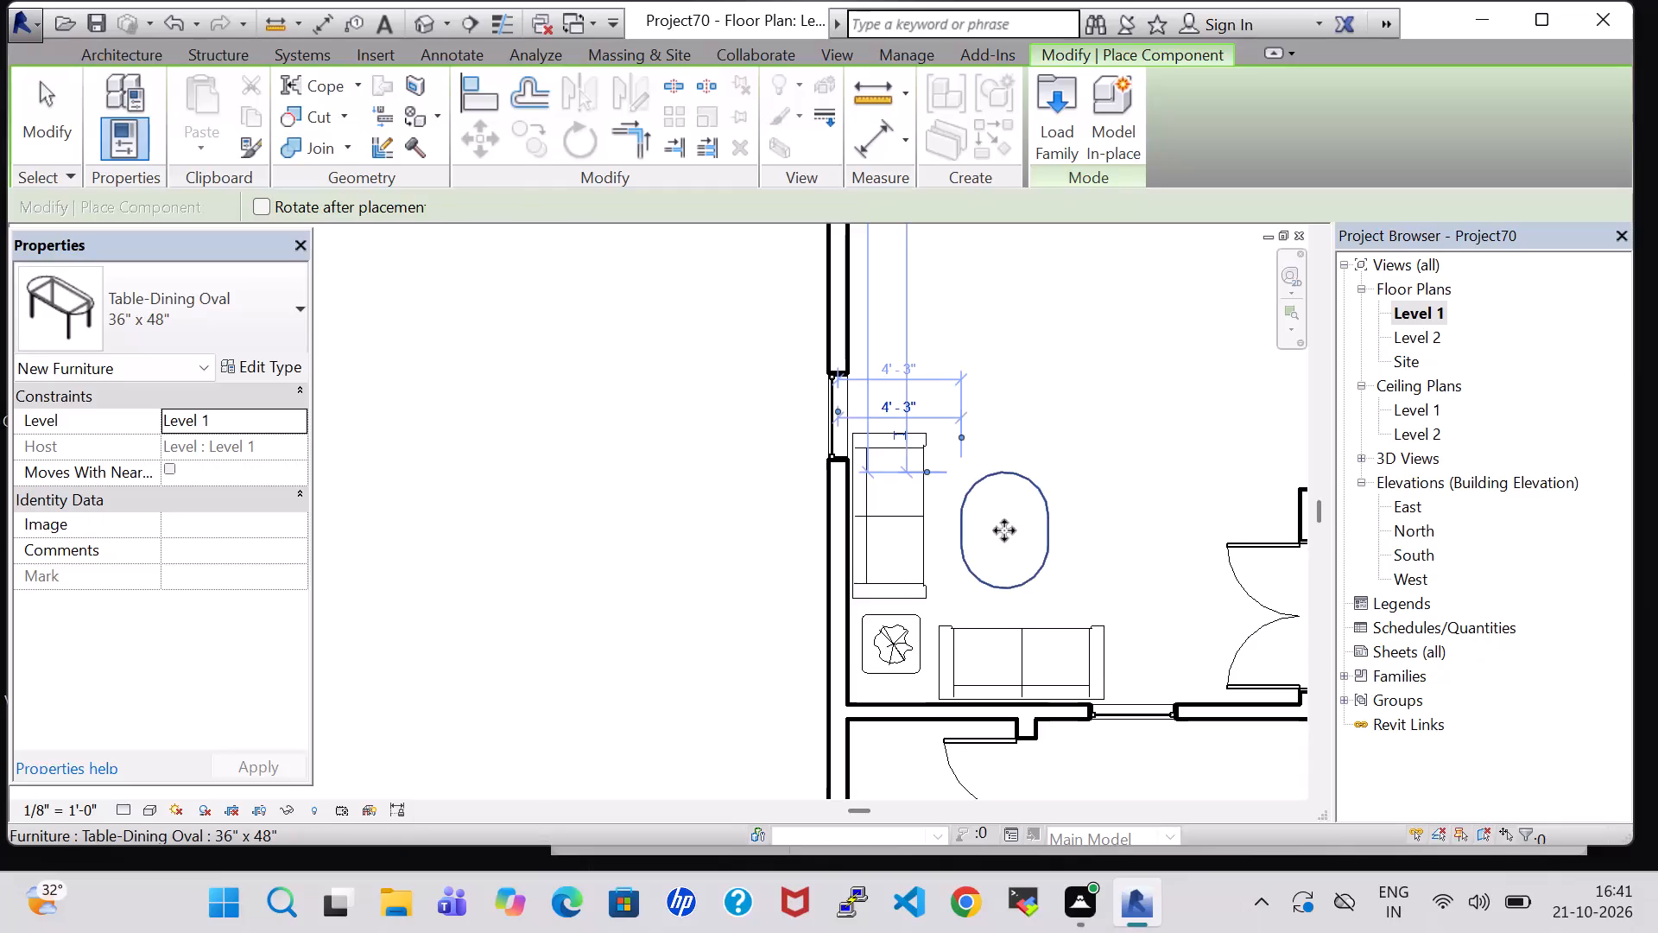
{"action": "key", "text": "Escape"}
{"action": "key", "text": "Escape"}
Create a similar Agave - 1.5' plant from the corner table's and place it at the oval table's east edge.
{"action": "left_click", "coordinate": [880, 655]}
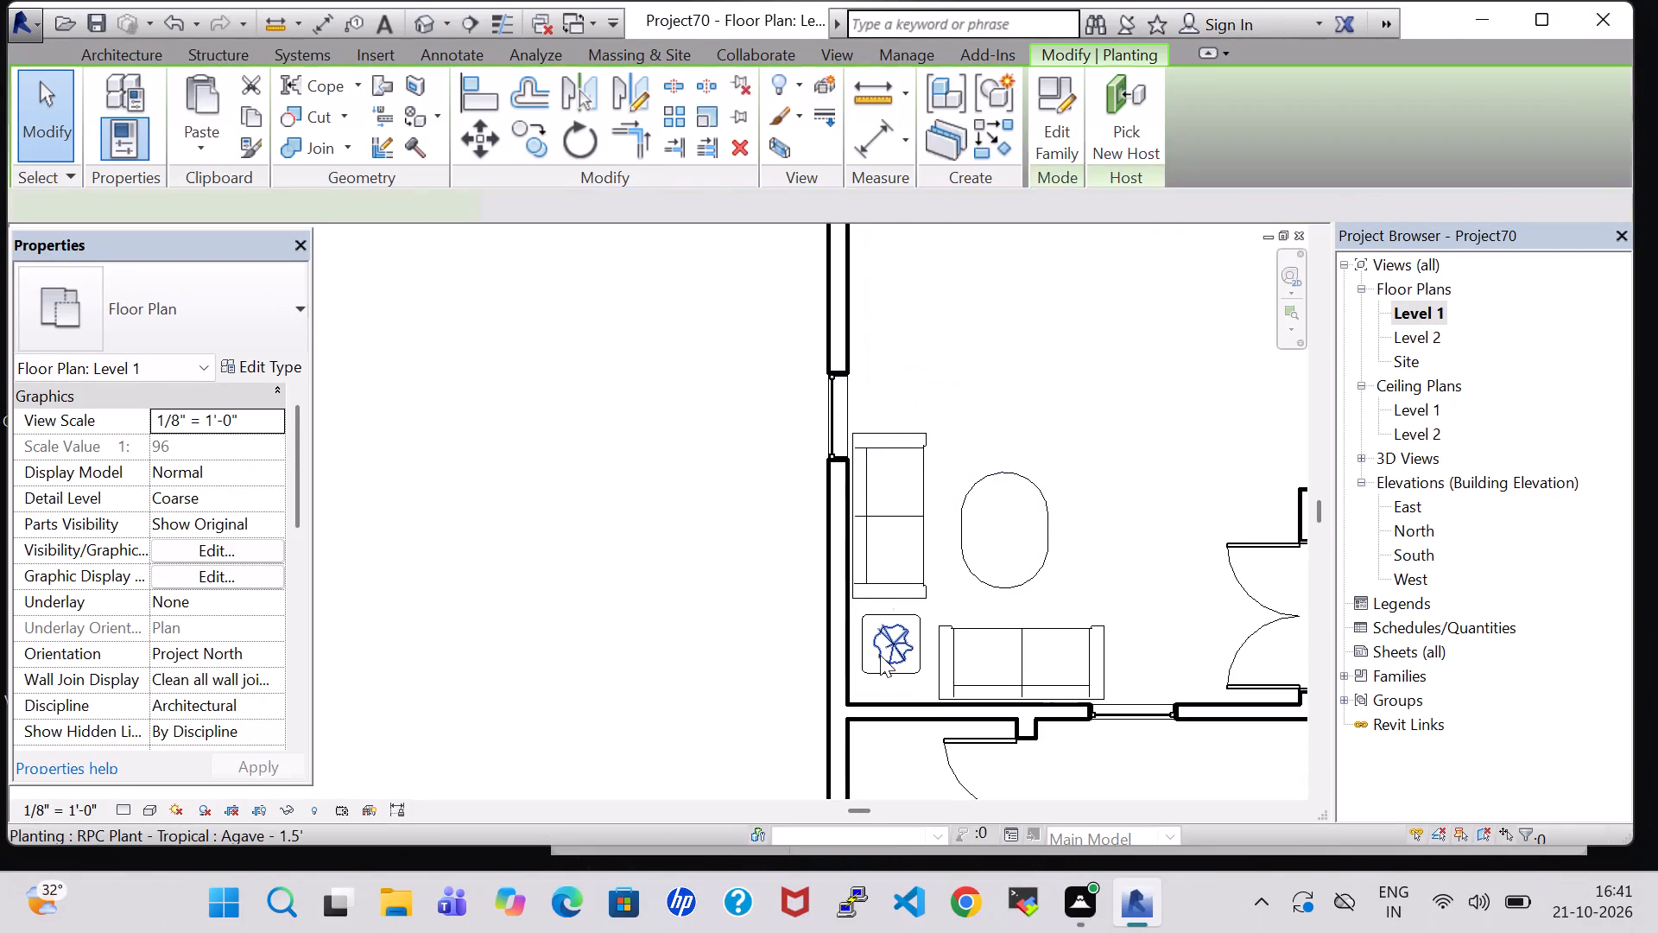
{"action": "right_click", "coordinate": [880, 655]}
{"action": "left_click", "coordinate": [971, 460]}
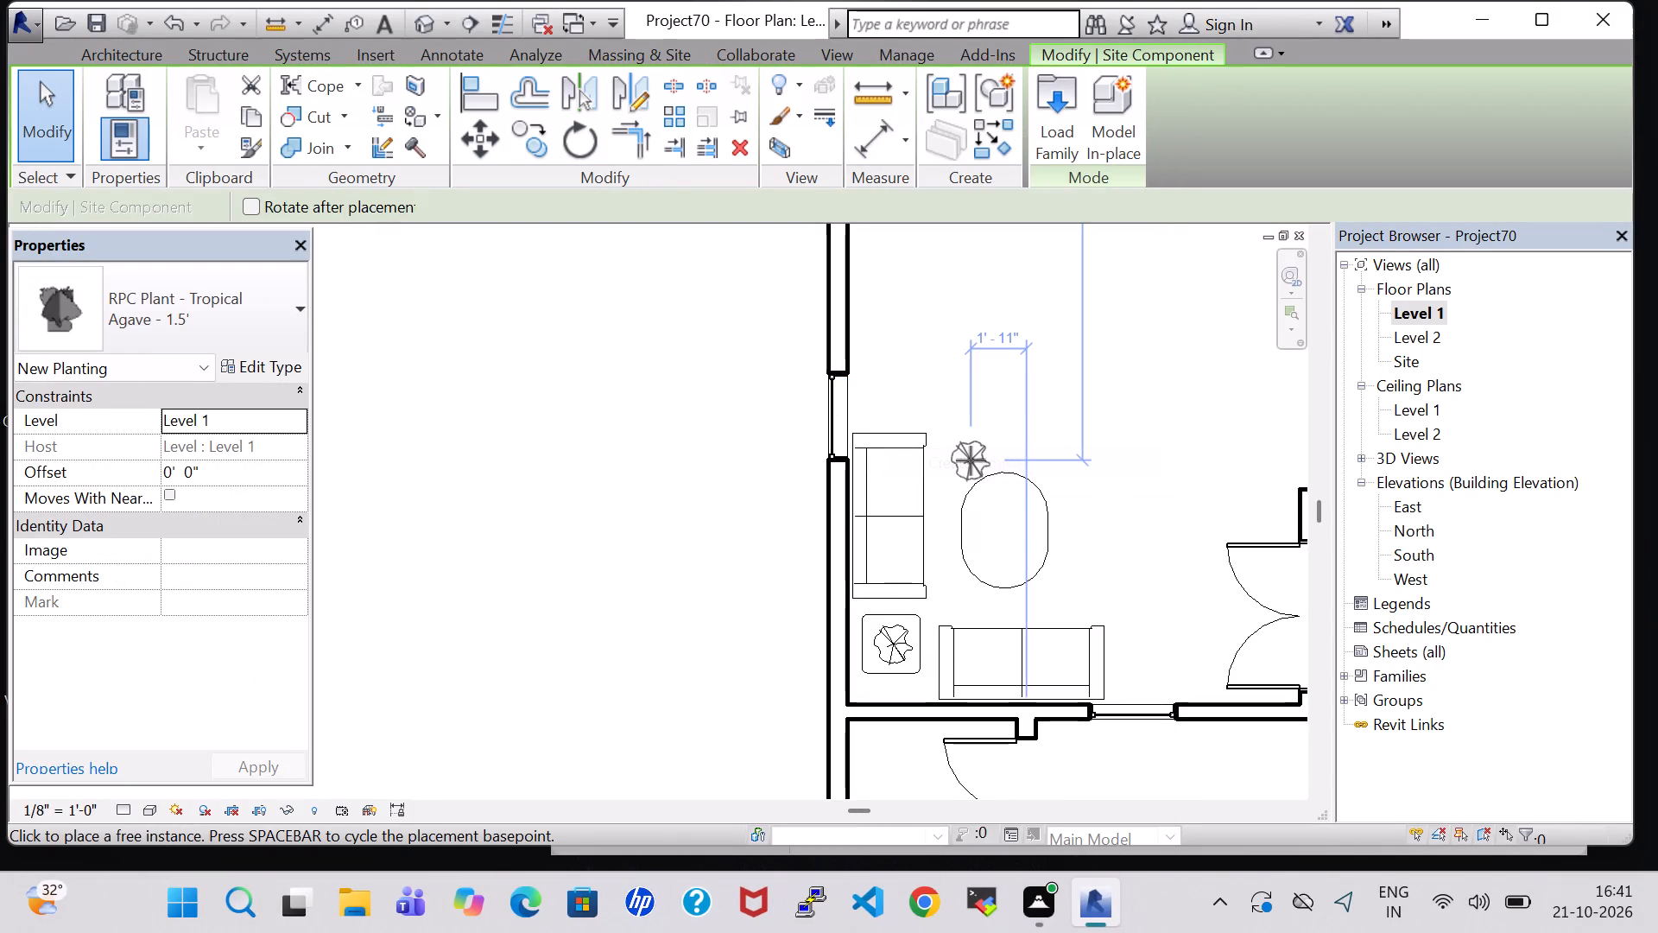
{"action": "left_click", "coordinate": [1047, 516]}
{"action": "key", "text": "Escape"}
{"action": "key", "text": "Escape"}
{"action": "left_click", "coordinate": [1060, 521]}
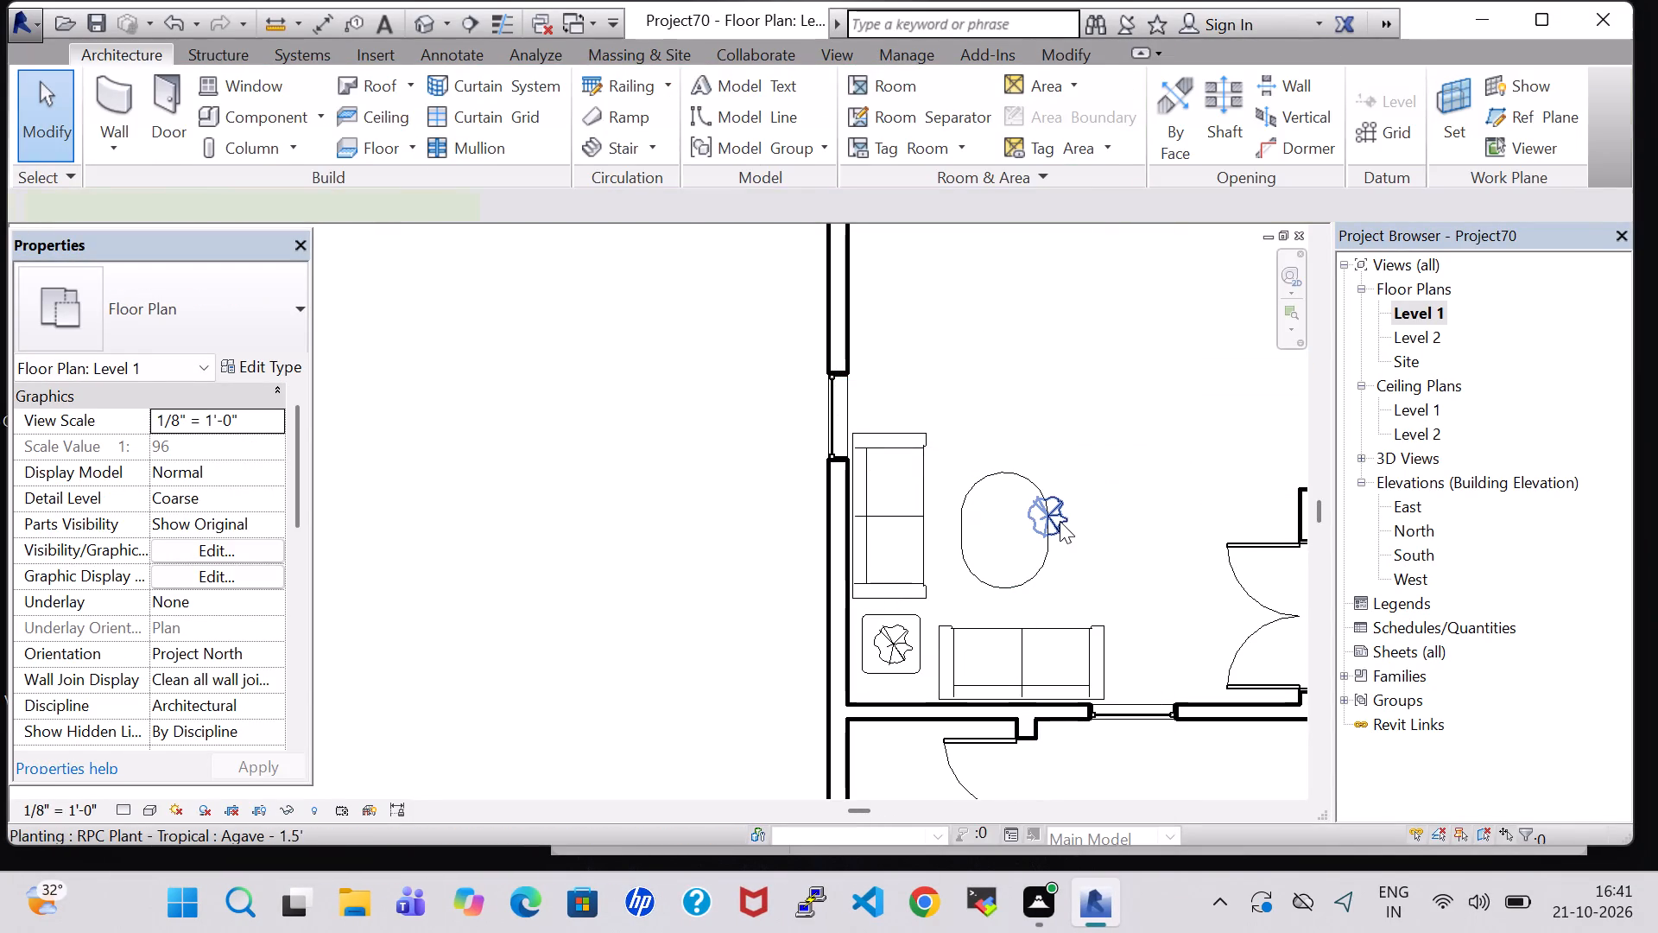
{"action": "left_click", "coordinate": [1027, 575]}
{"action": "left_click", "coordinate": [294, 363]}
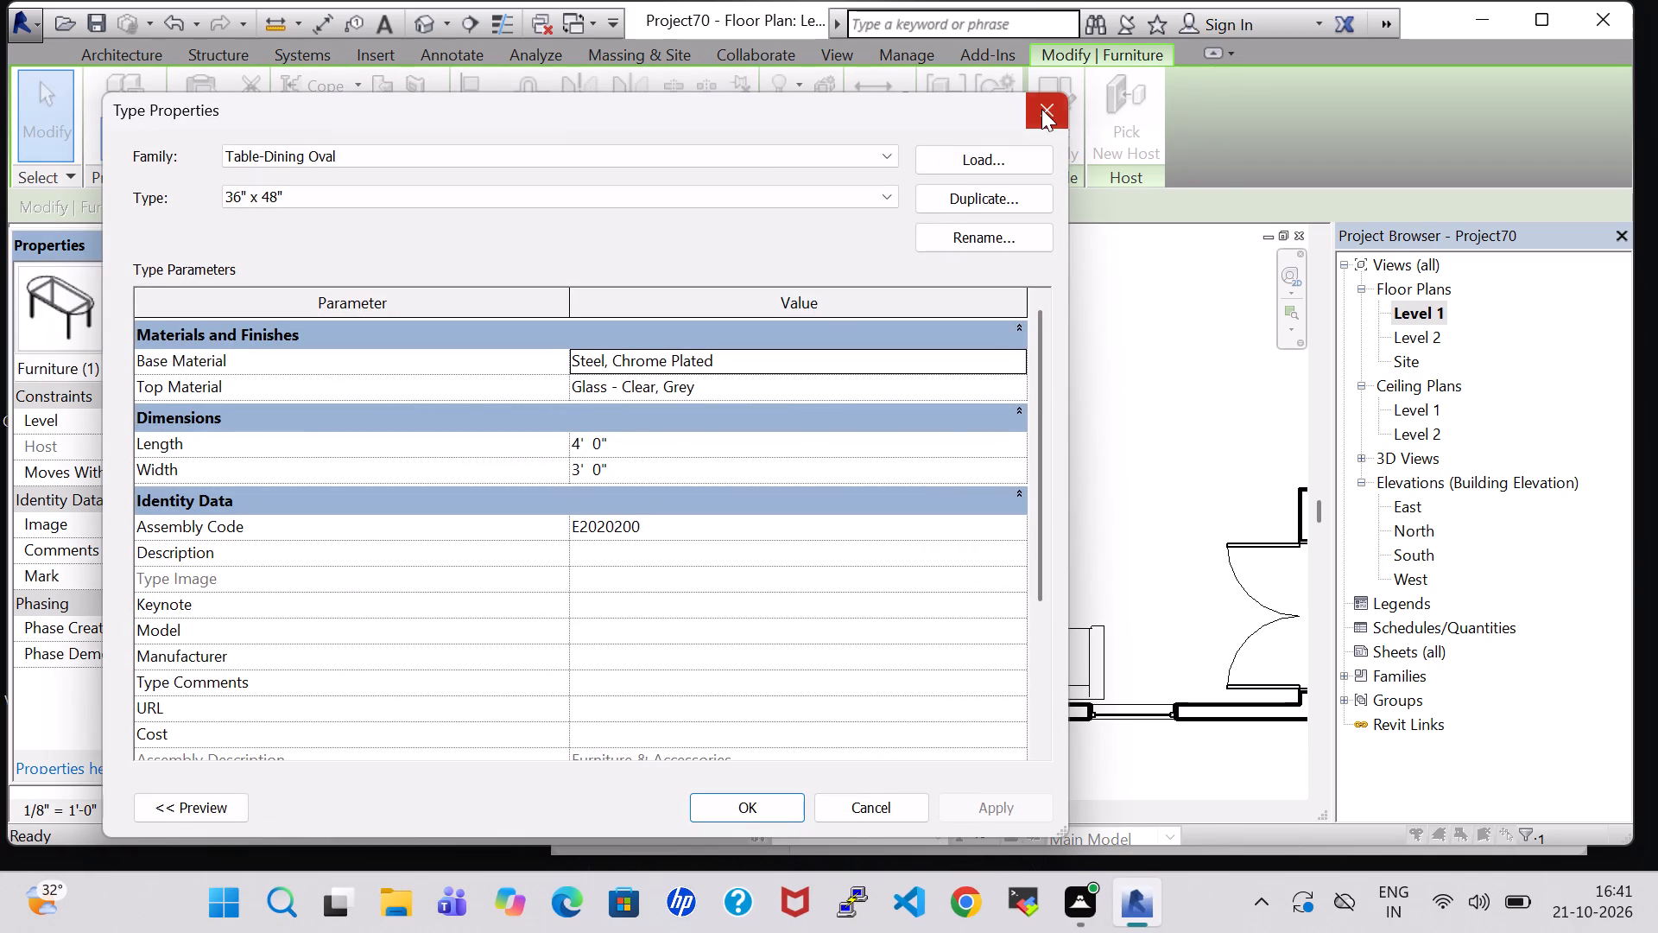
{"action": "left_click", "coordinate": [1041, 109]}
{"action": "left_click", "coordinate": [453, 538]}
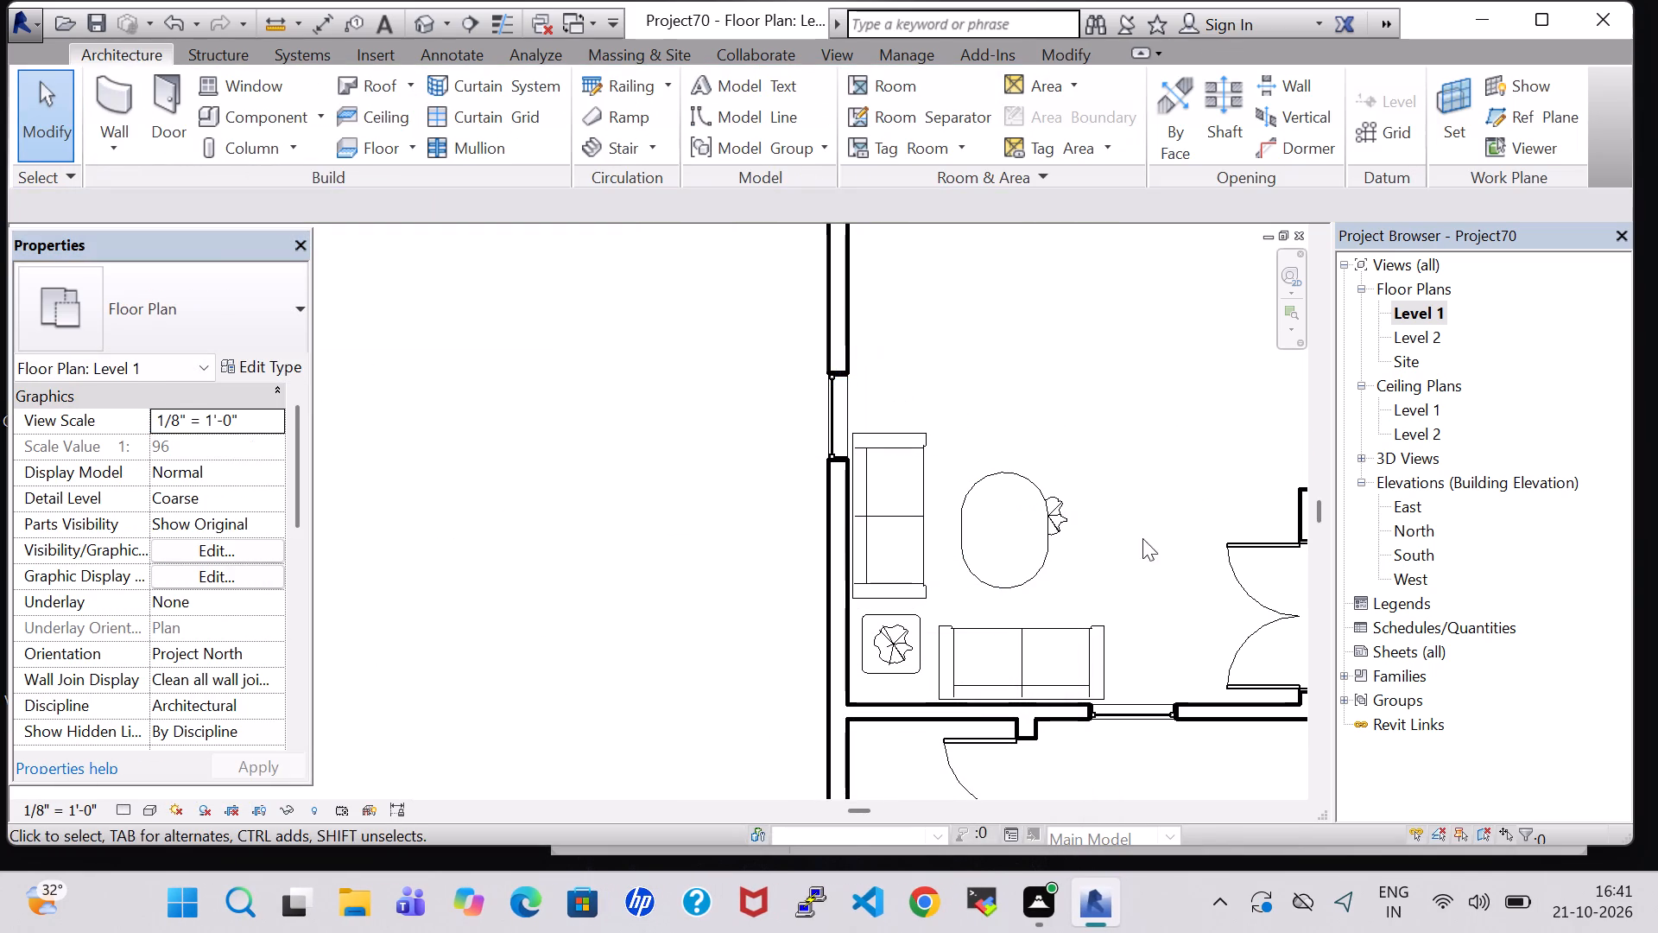
Set the offset of the Agave plant at the oval table's edge to 2'-0".
{"action": "left_click", "coordinate": [1062, 513]}
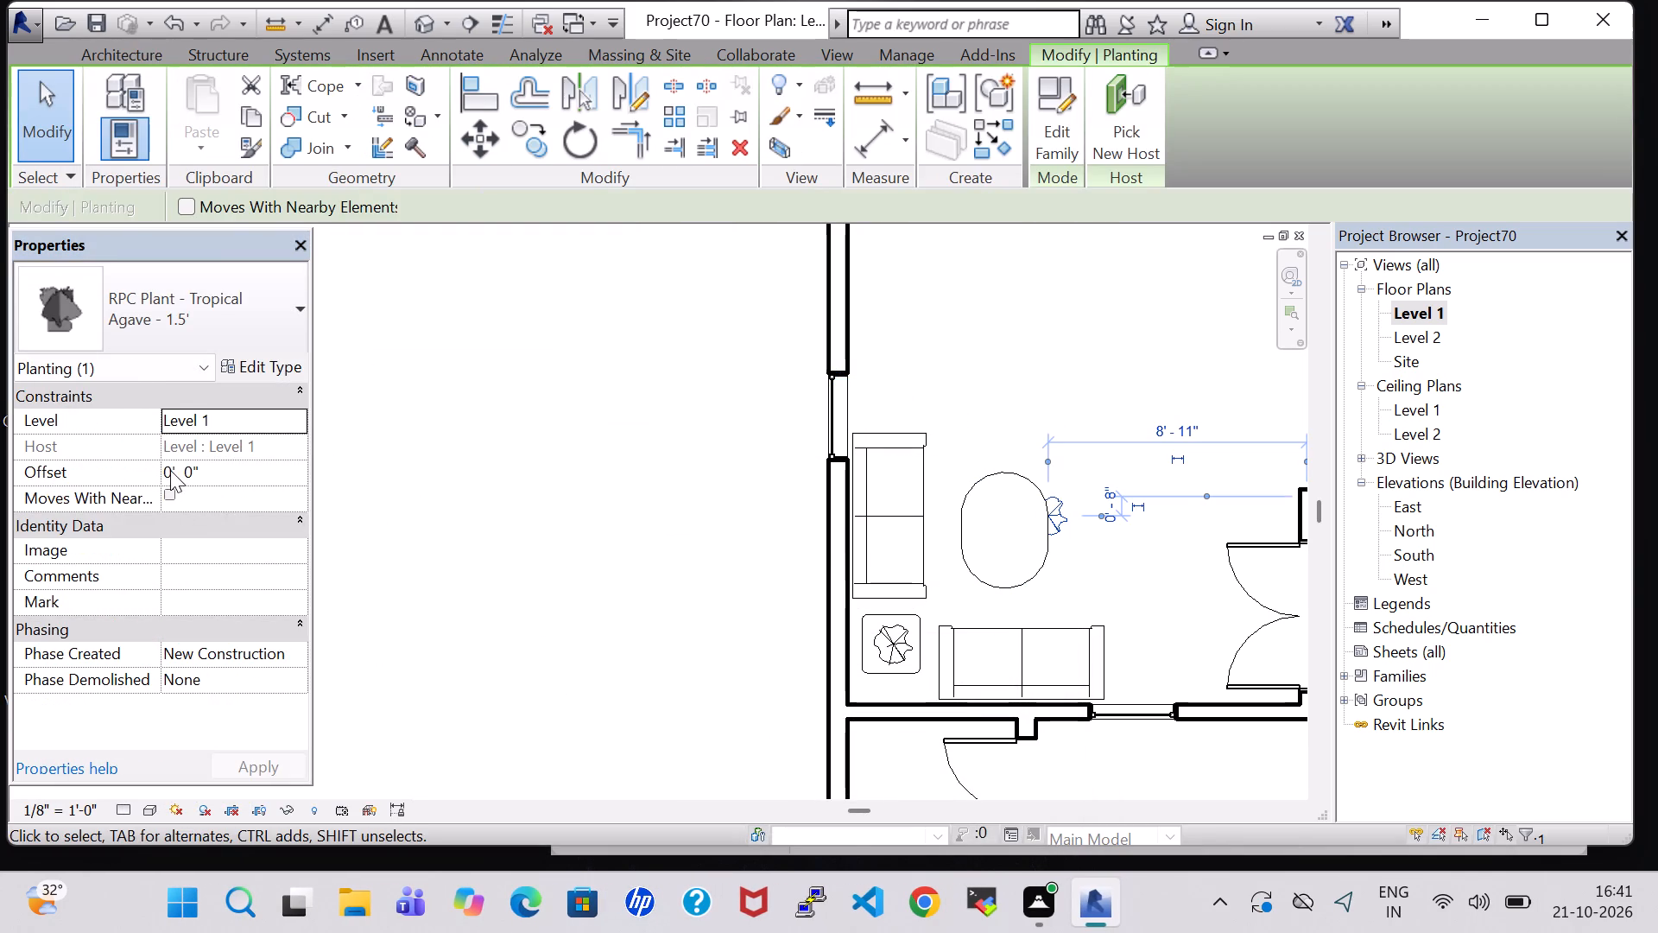
{"action": "double_click", "coordinate": [168, 470]}
{"action": "key", "text": "BackSpace"}
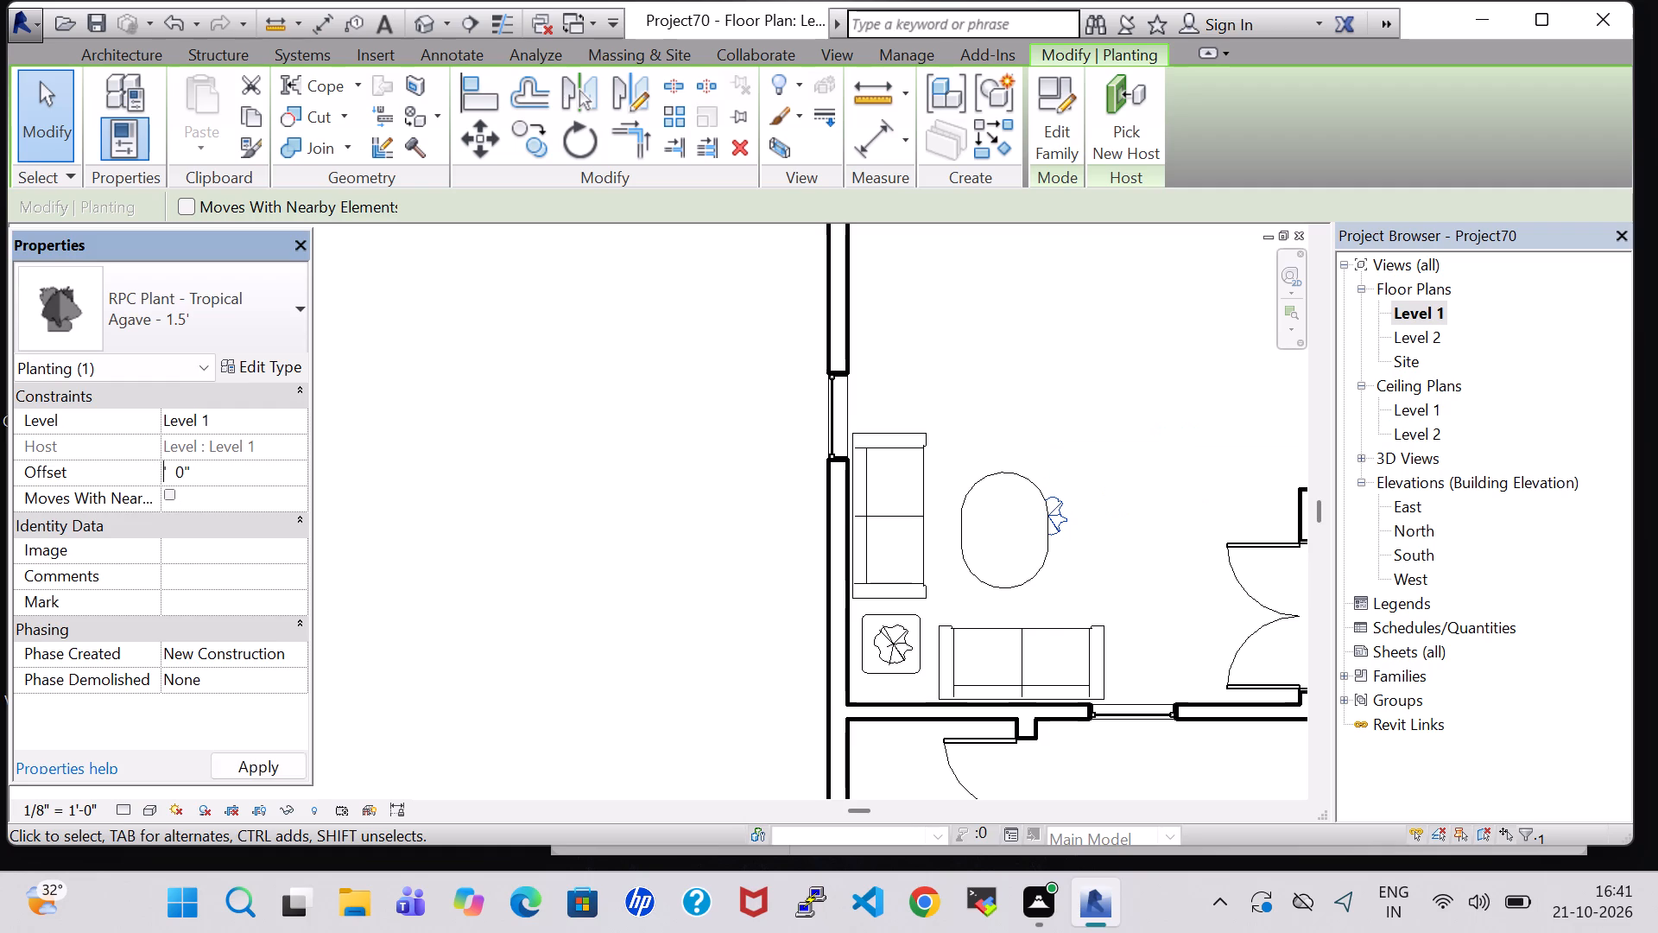
{"action": "key", "text": "2"}
{"action": "left_click", "coordinate": [269, 756]}
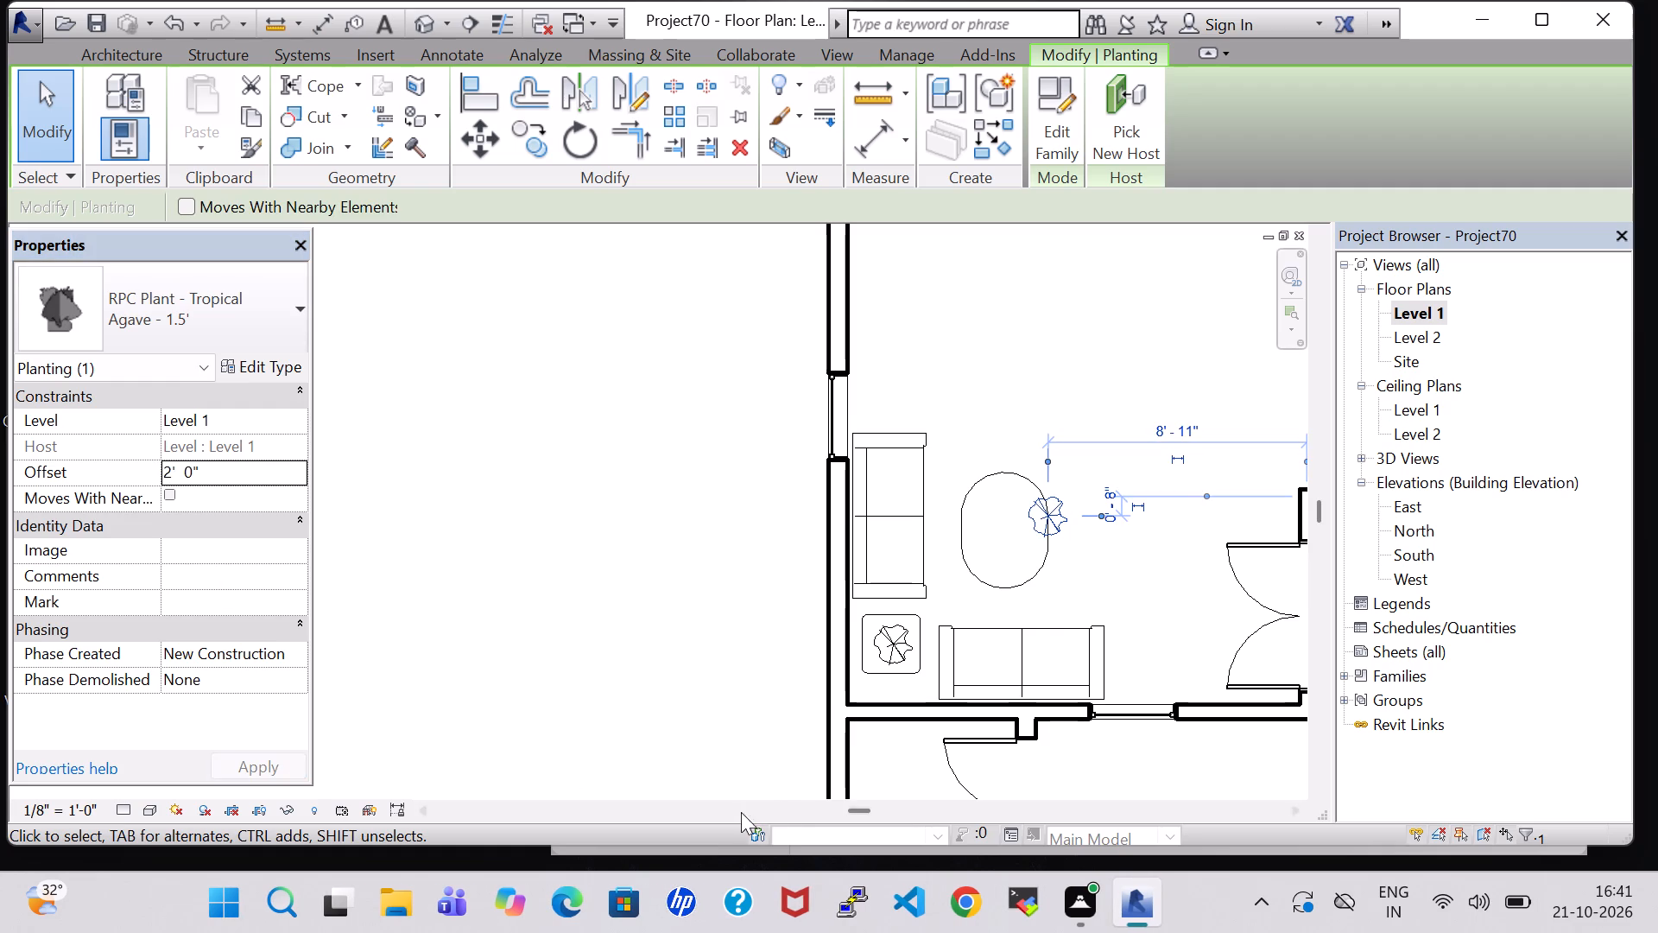
Nudge the Agave plant west and slightly south until it is centred on the oval table.
{"action": "key", "text": "Left"}
{"action": "key", "text": "Left"}
{"action": "key", "text": "Left"}
{"action": "key", "text": "Left"}
{"action": "key", "text": "Left"}
{"action": "key", "text": "Left"}
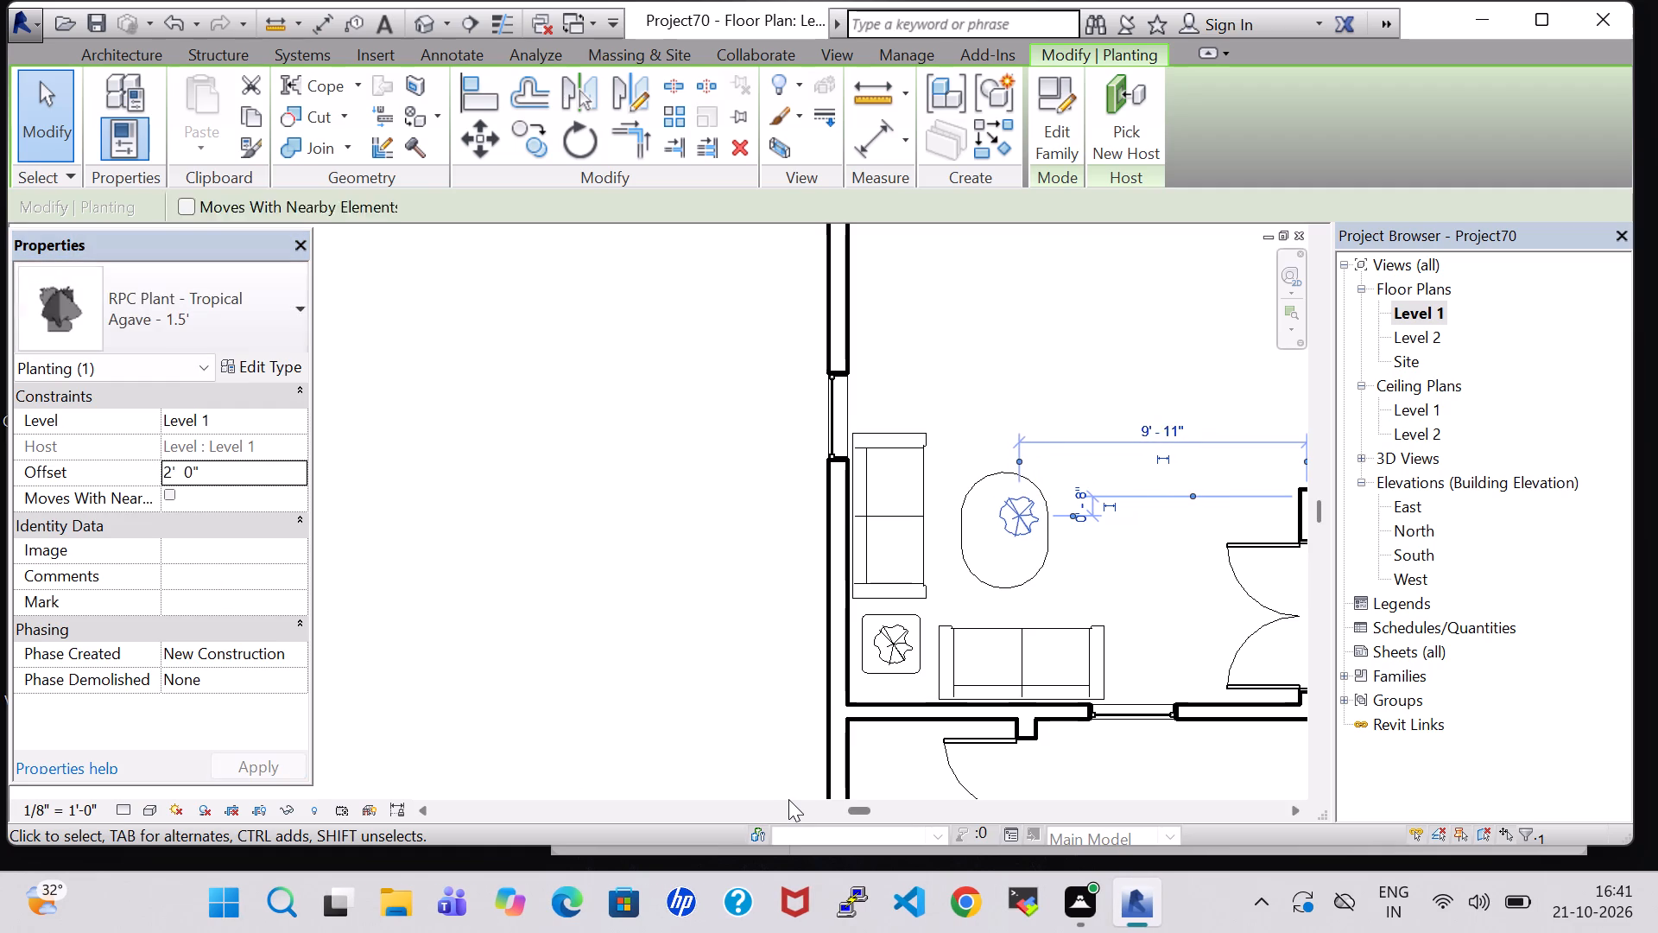
{"action": "key", "text": "Left"}
{"action": "key", "text": "Left"}
{"action": "key", "text": "Left"}
{"action": "key", "text": "Down"}
{"action": "key", "text": "Down"}
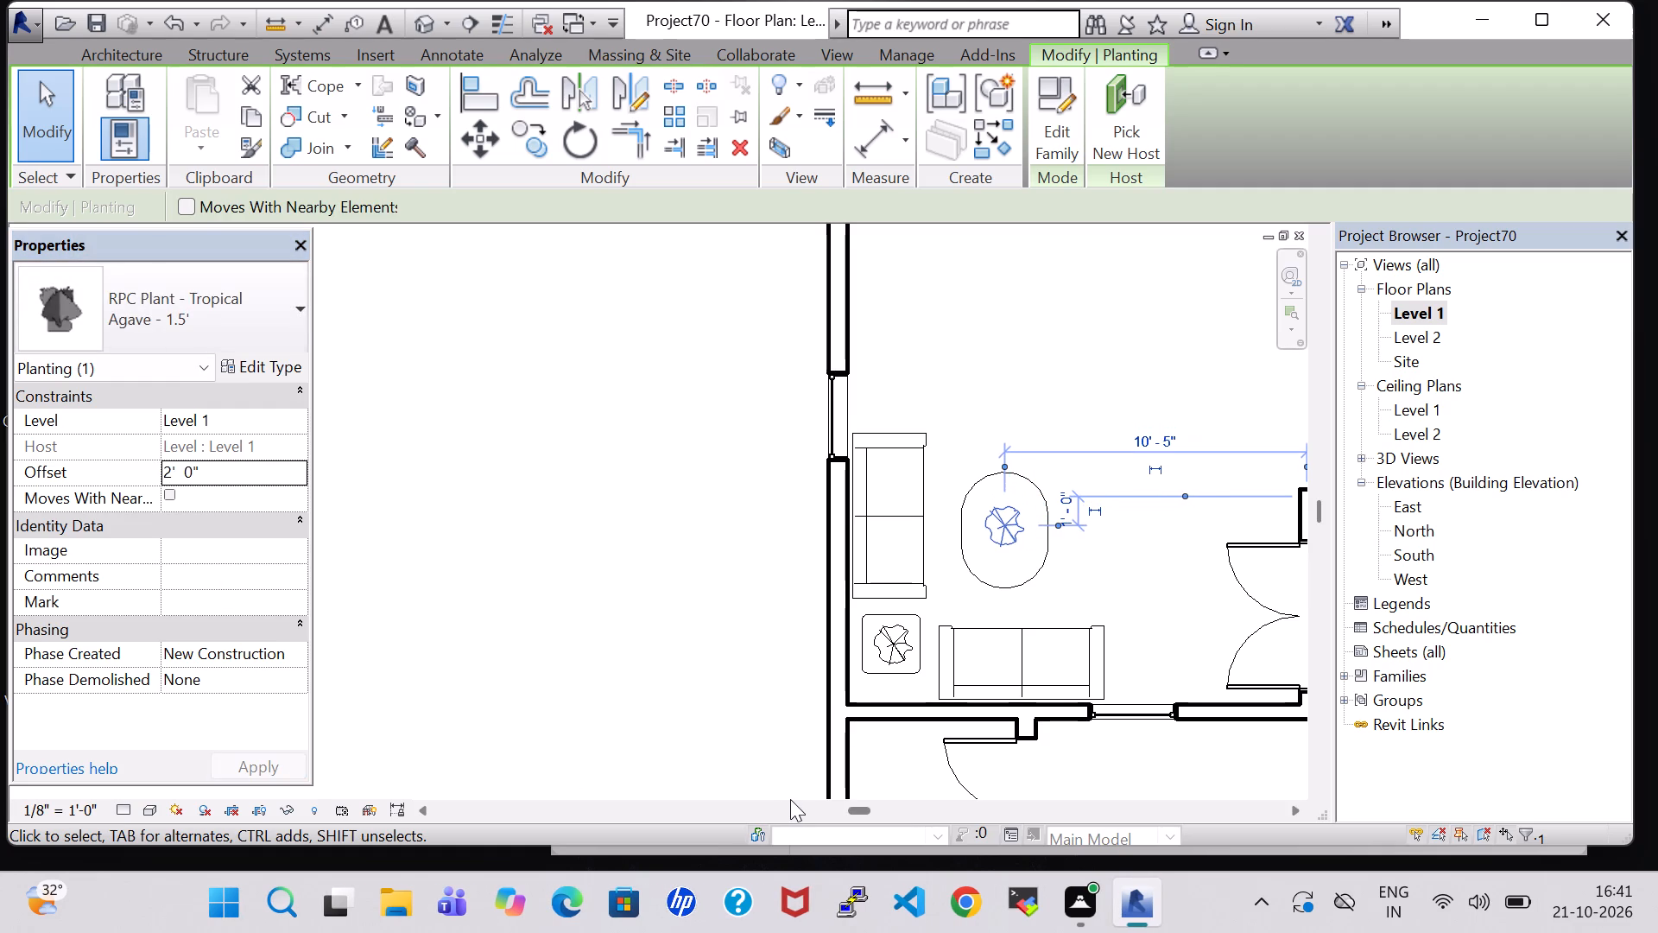
{"action": "key", "text": "Right"}
{"action": "left_click", "coordinate": [1129, 353]}
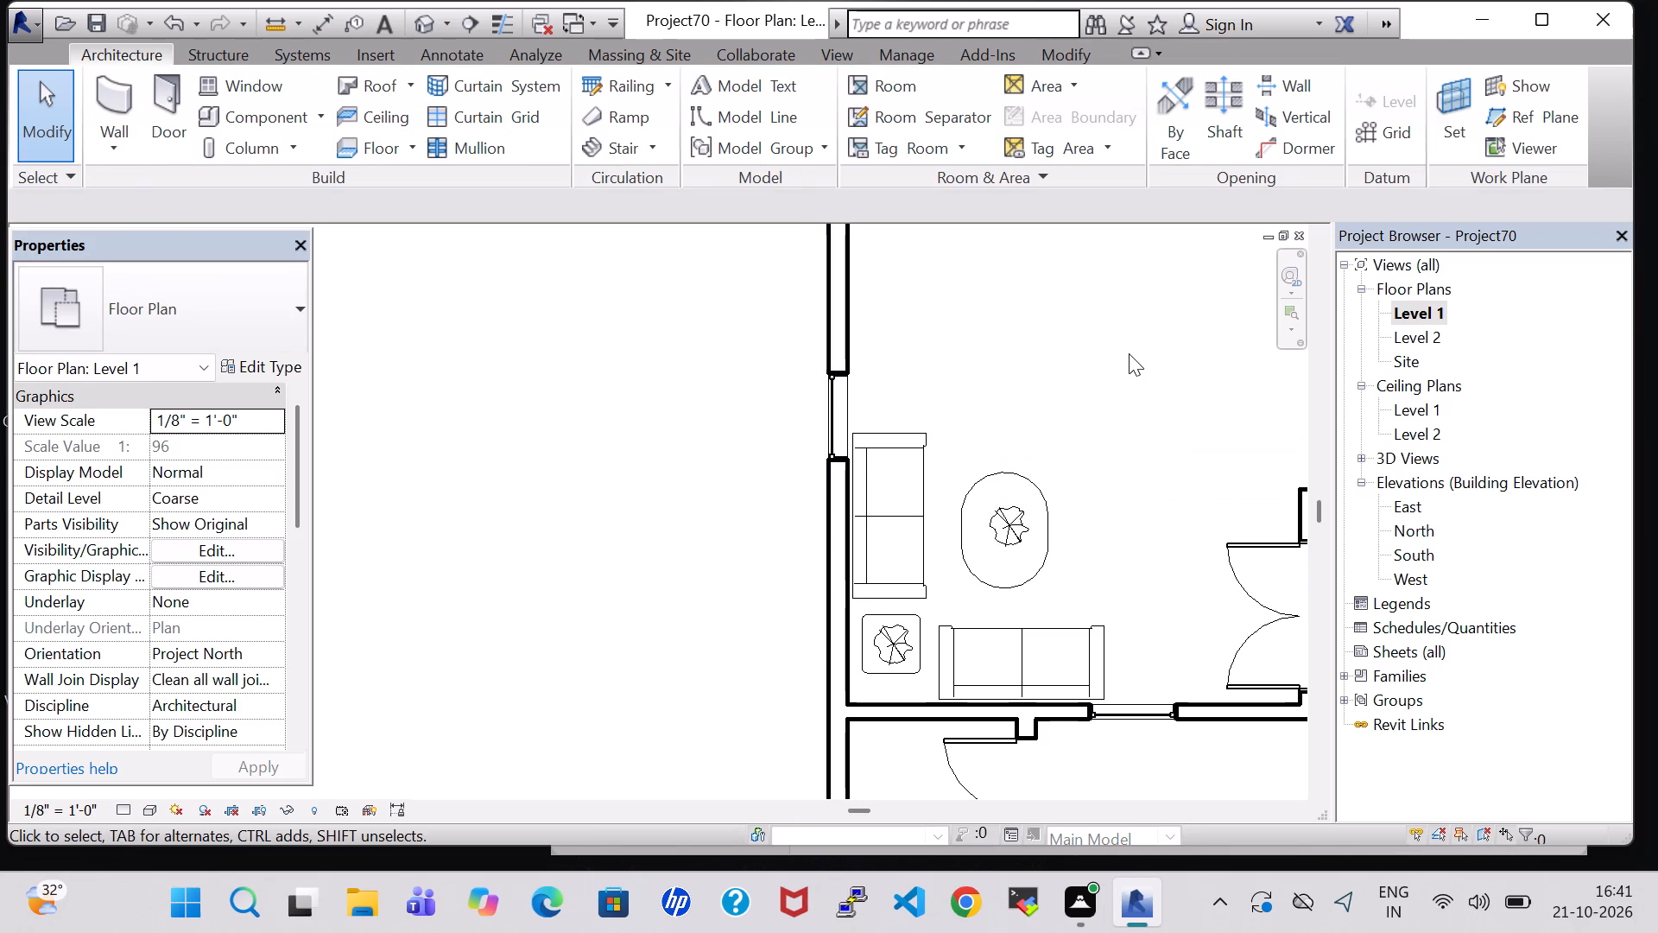
Place a Single-Flush 34" x 84" door in the living space's west wall, hinged north, swinging inward, about 2'-5" from the north wall.
{"action": "scroll", "coordinate": [1129, 353], "scroll_direction": "down", "scroll_amount": 3}
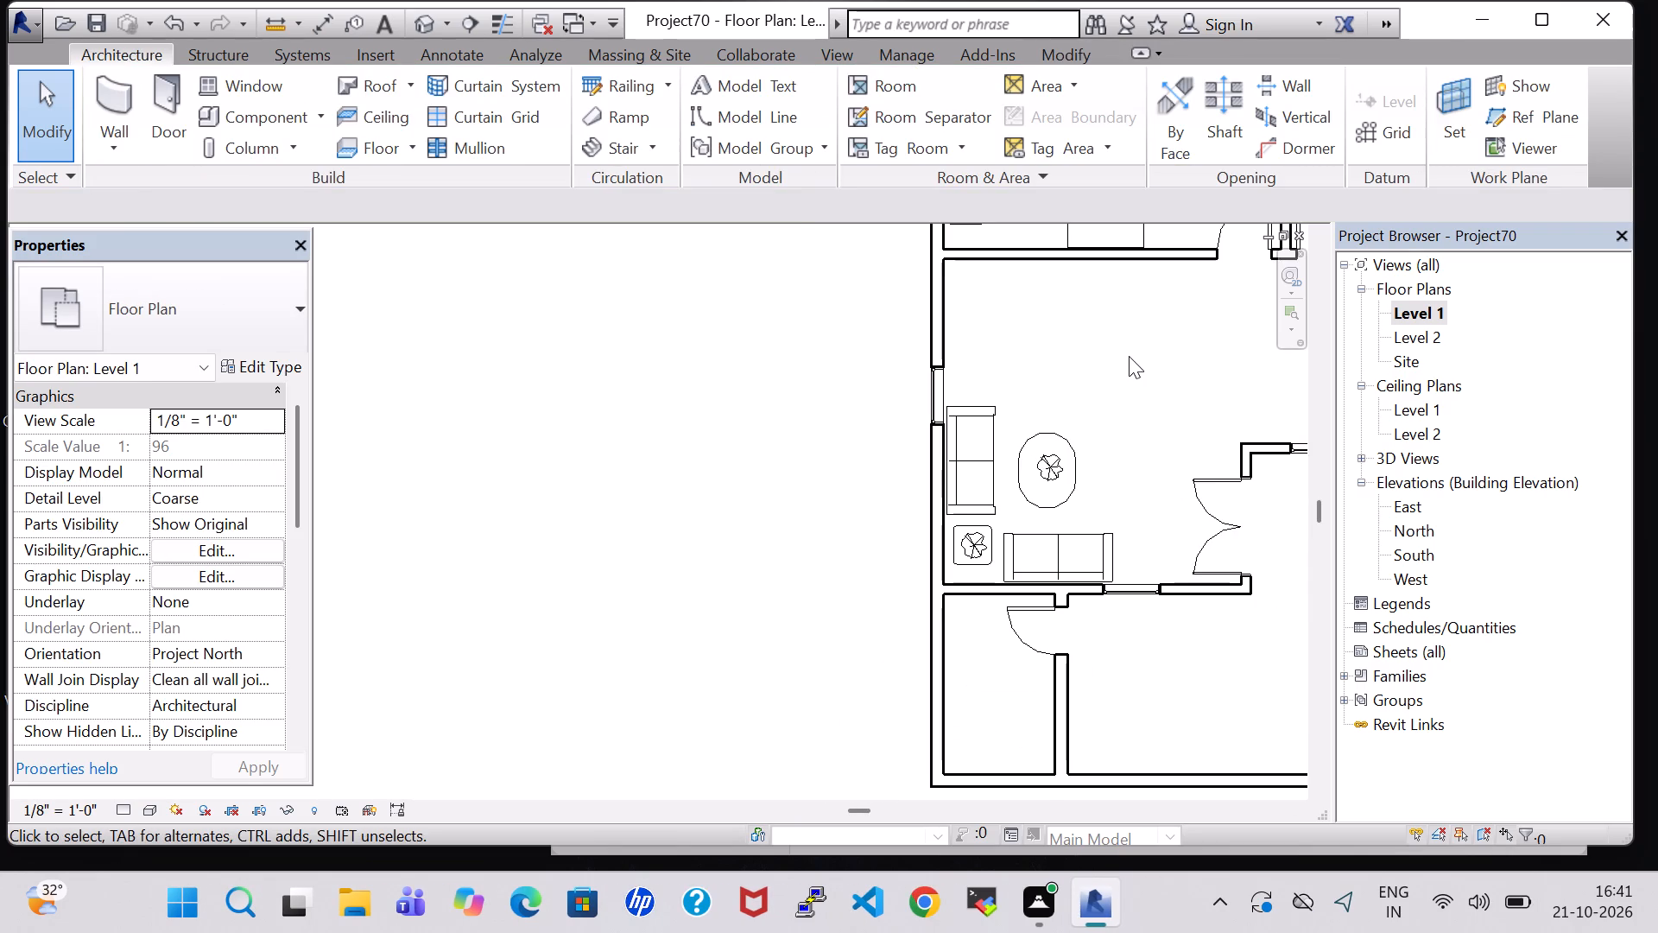
{"action": "left_click", "coordinate": [157, 104]}
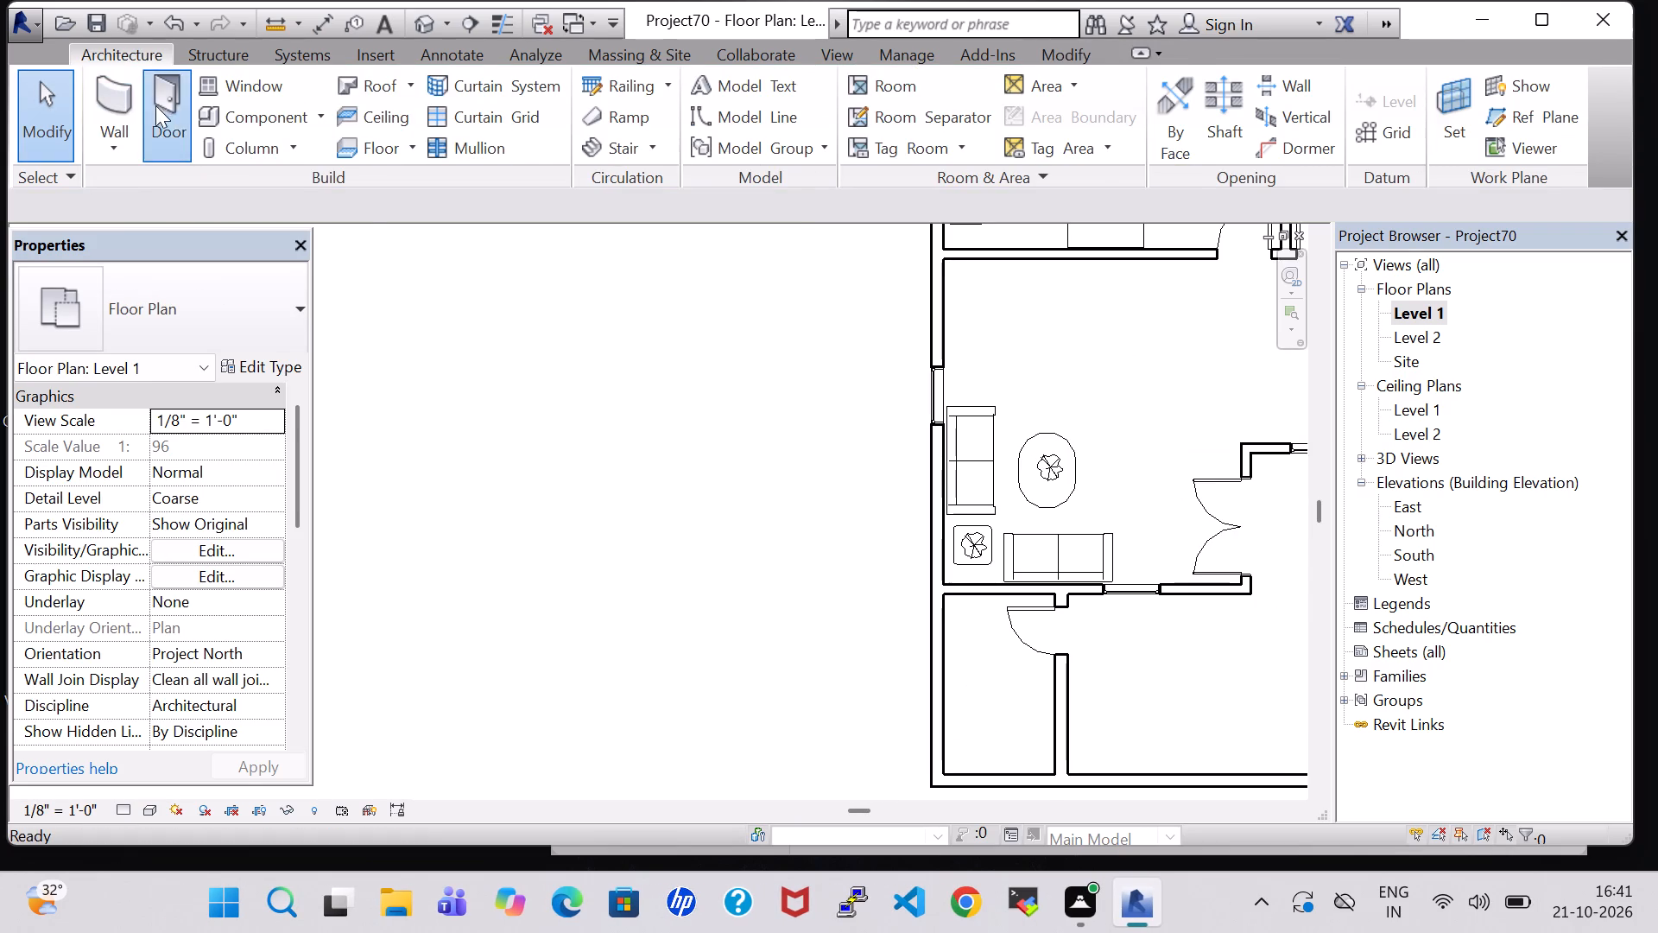
{"action": "left_click", "coordinate": [244, 306]}
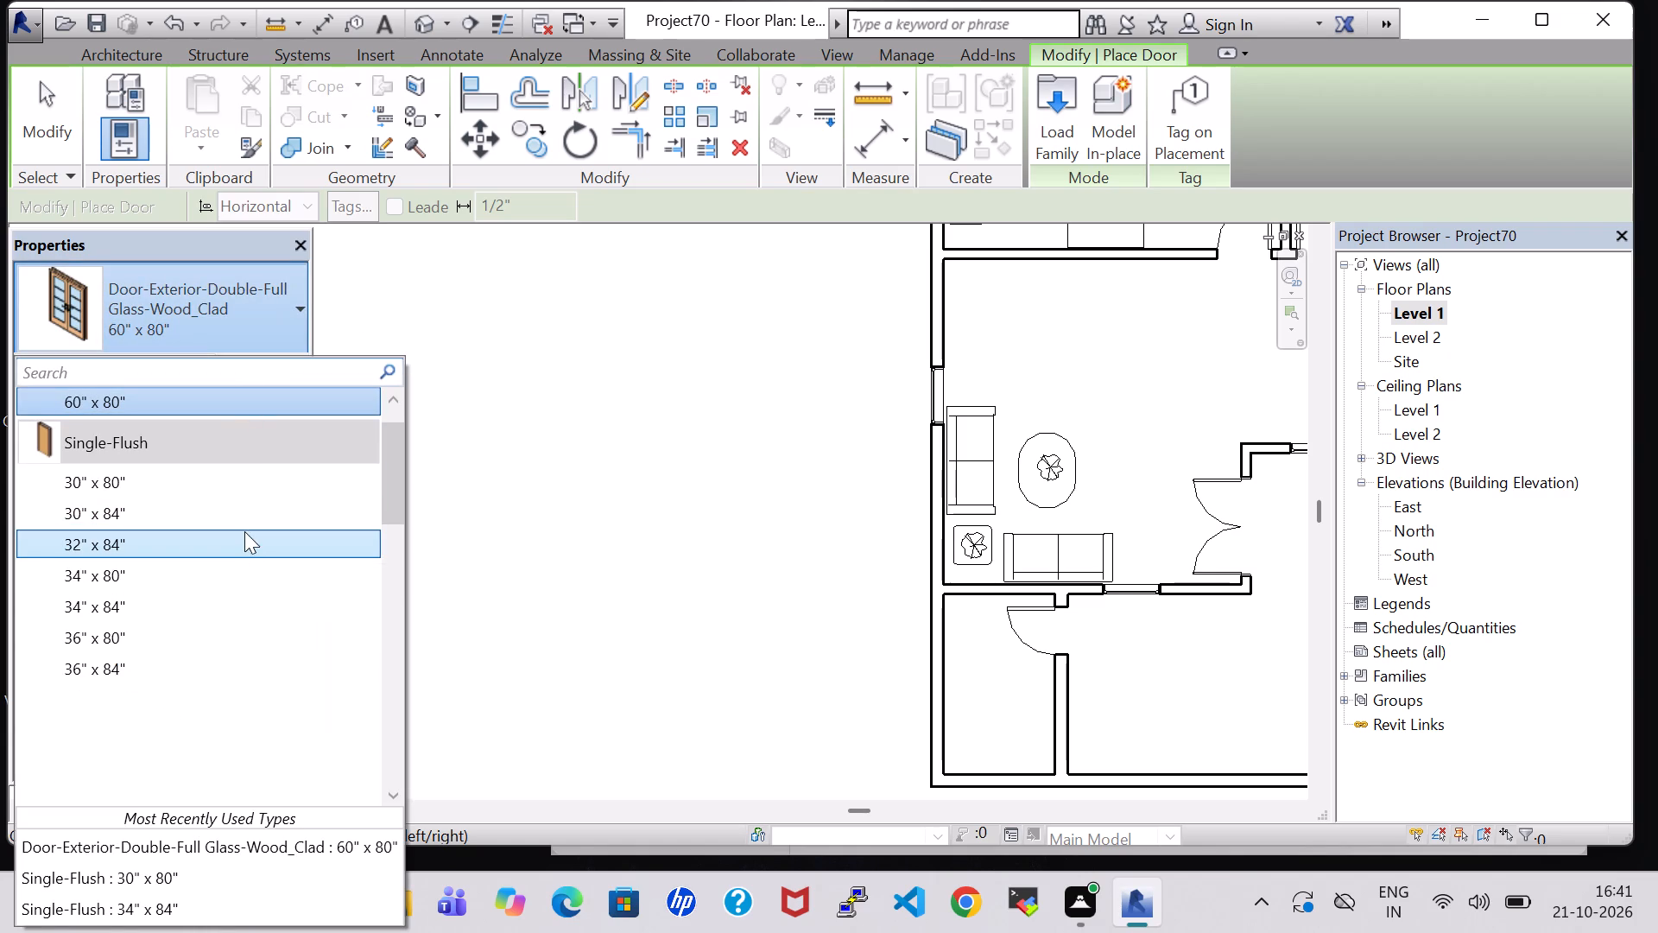
{"action": "left_click", "coordinate": [251, 593]}
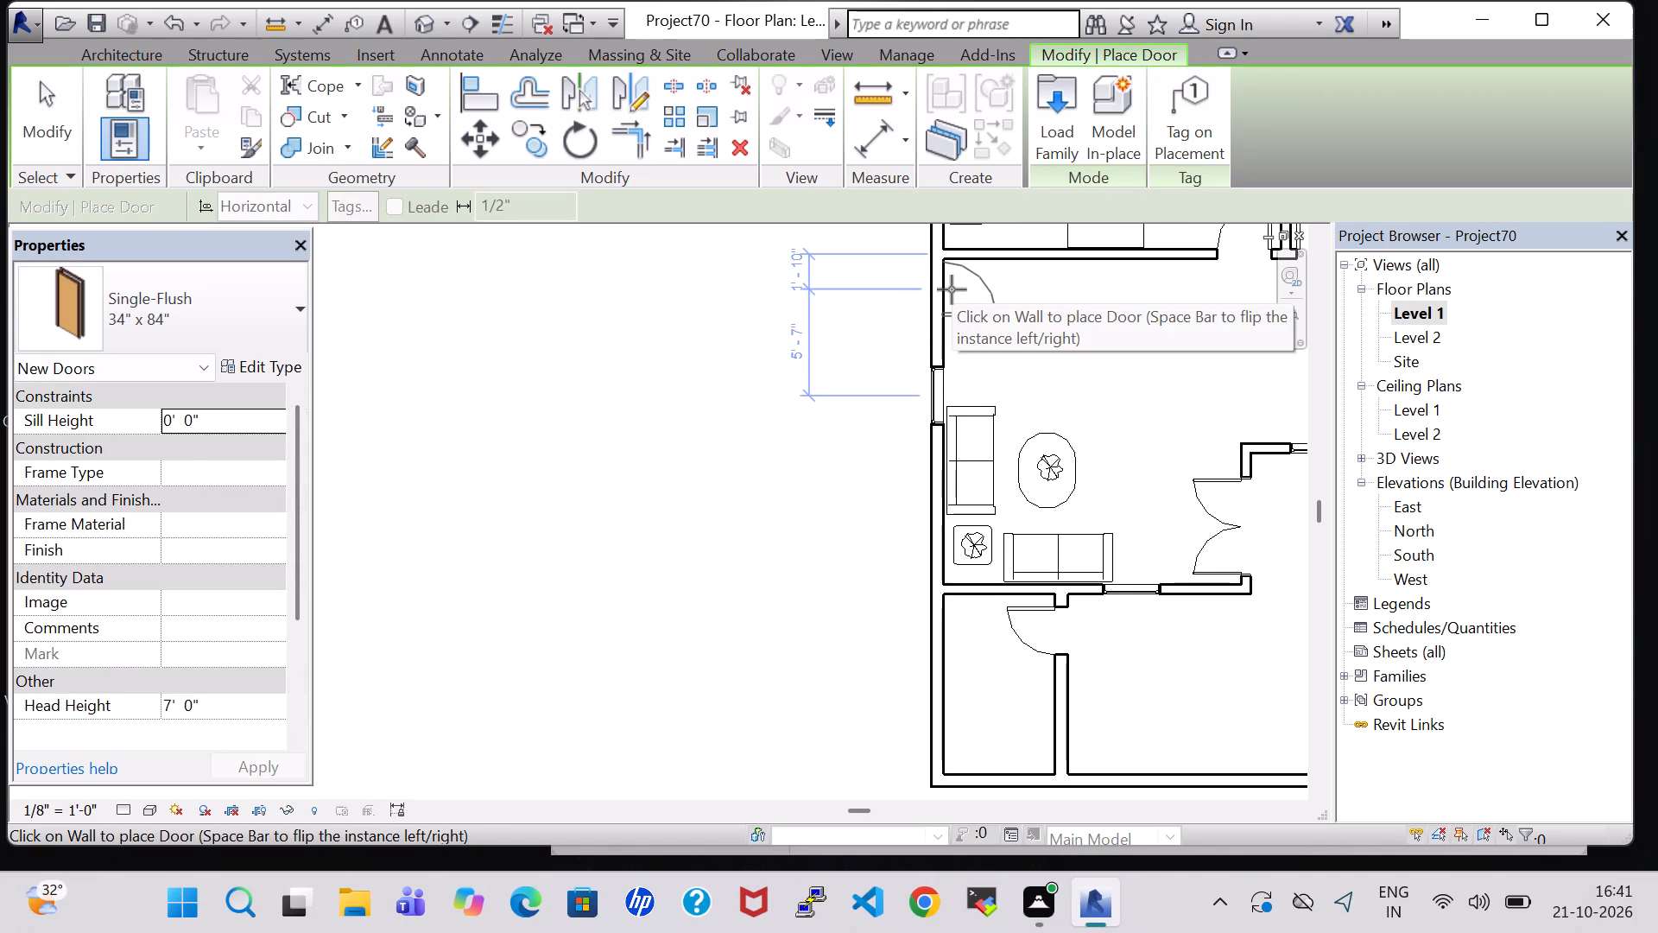
{"action": "key", "text": "space"}
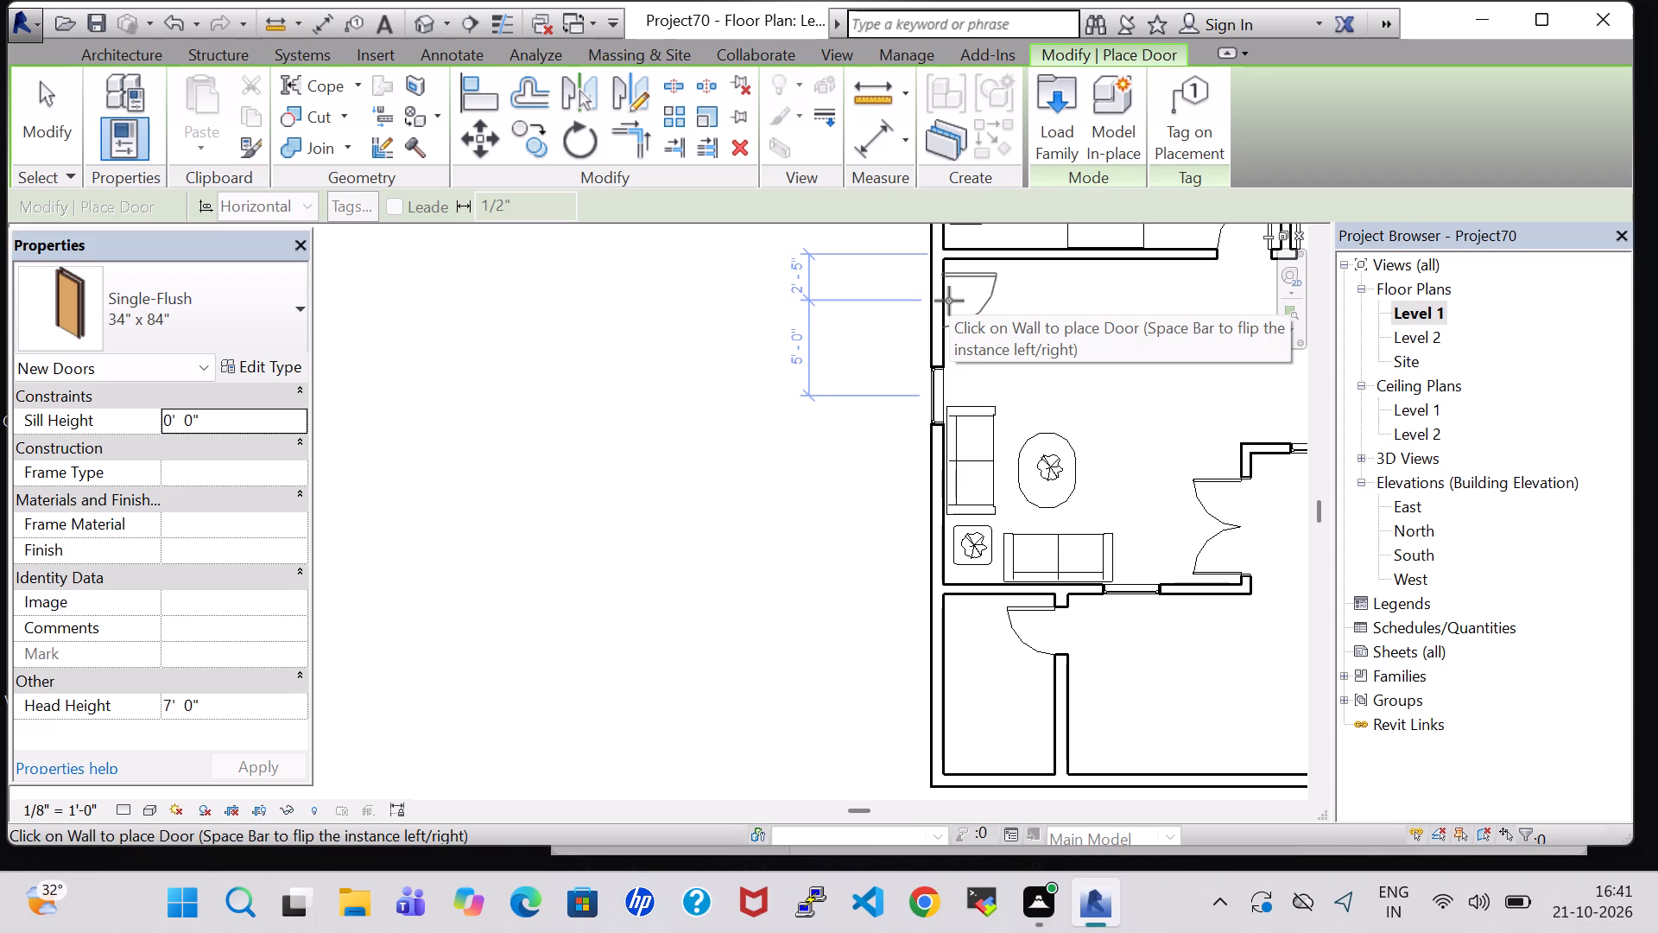
{"action": "left_click", "coordinate": [949, 301]}
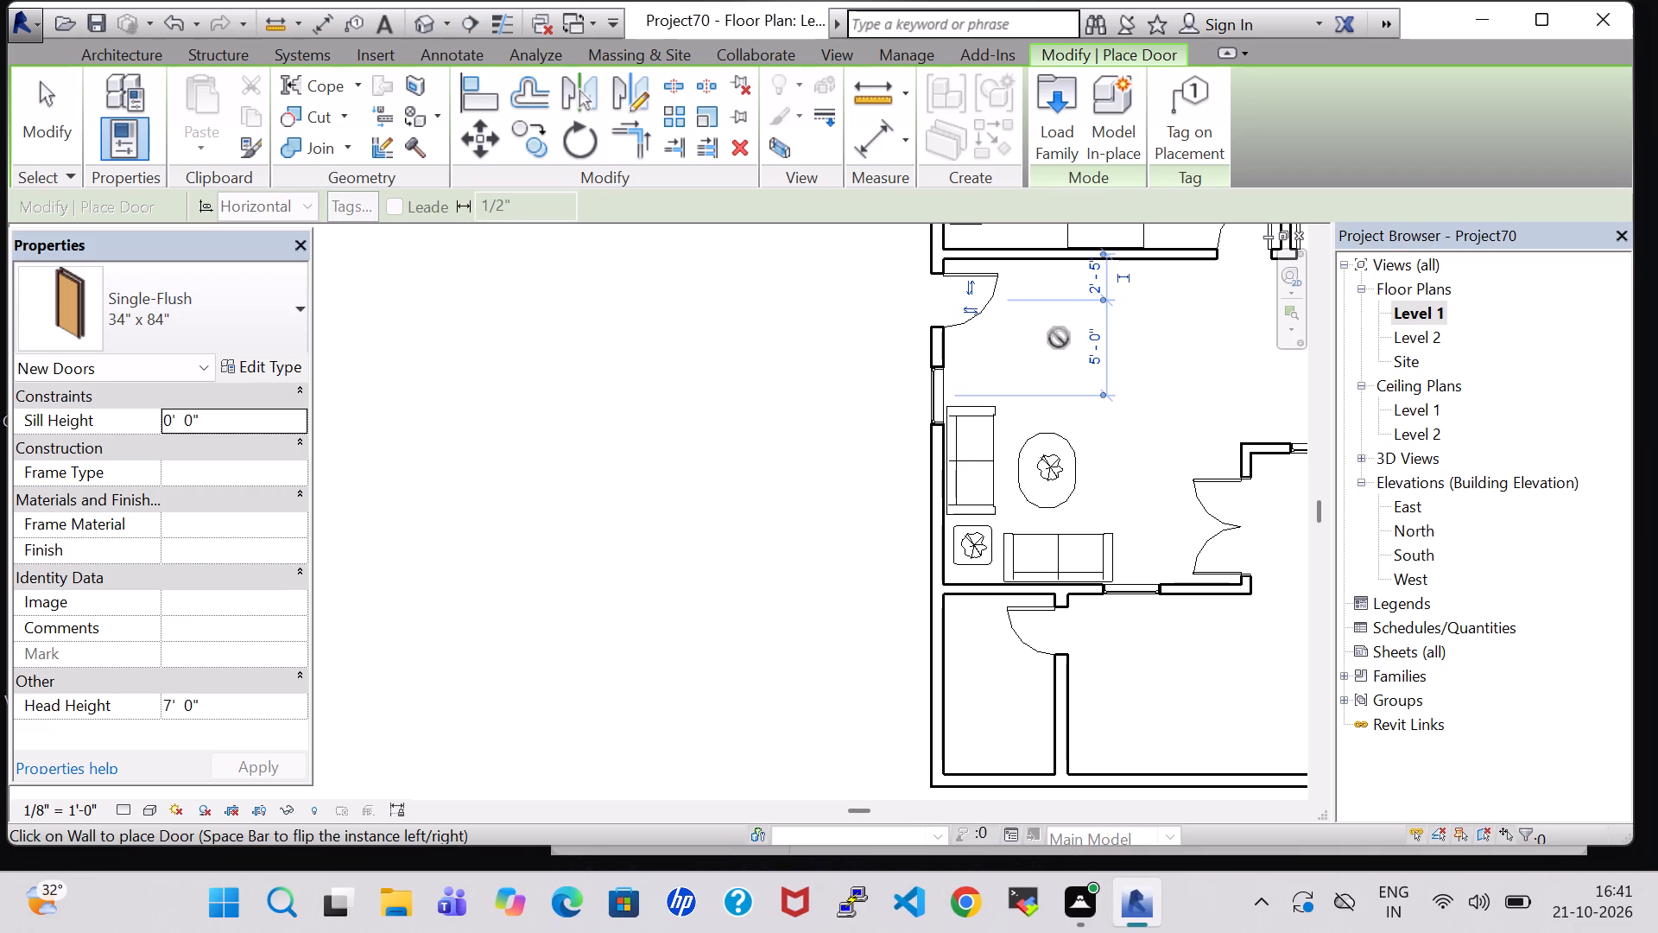
{"action": "key", "text": "Escape"}
{"action": "key", "text": "Escape"}
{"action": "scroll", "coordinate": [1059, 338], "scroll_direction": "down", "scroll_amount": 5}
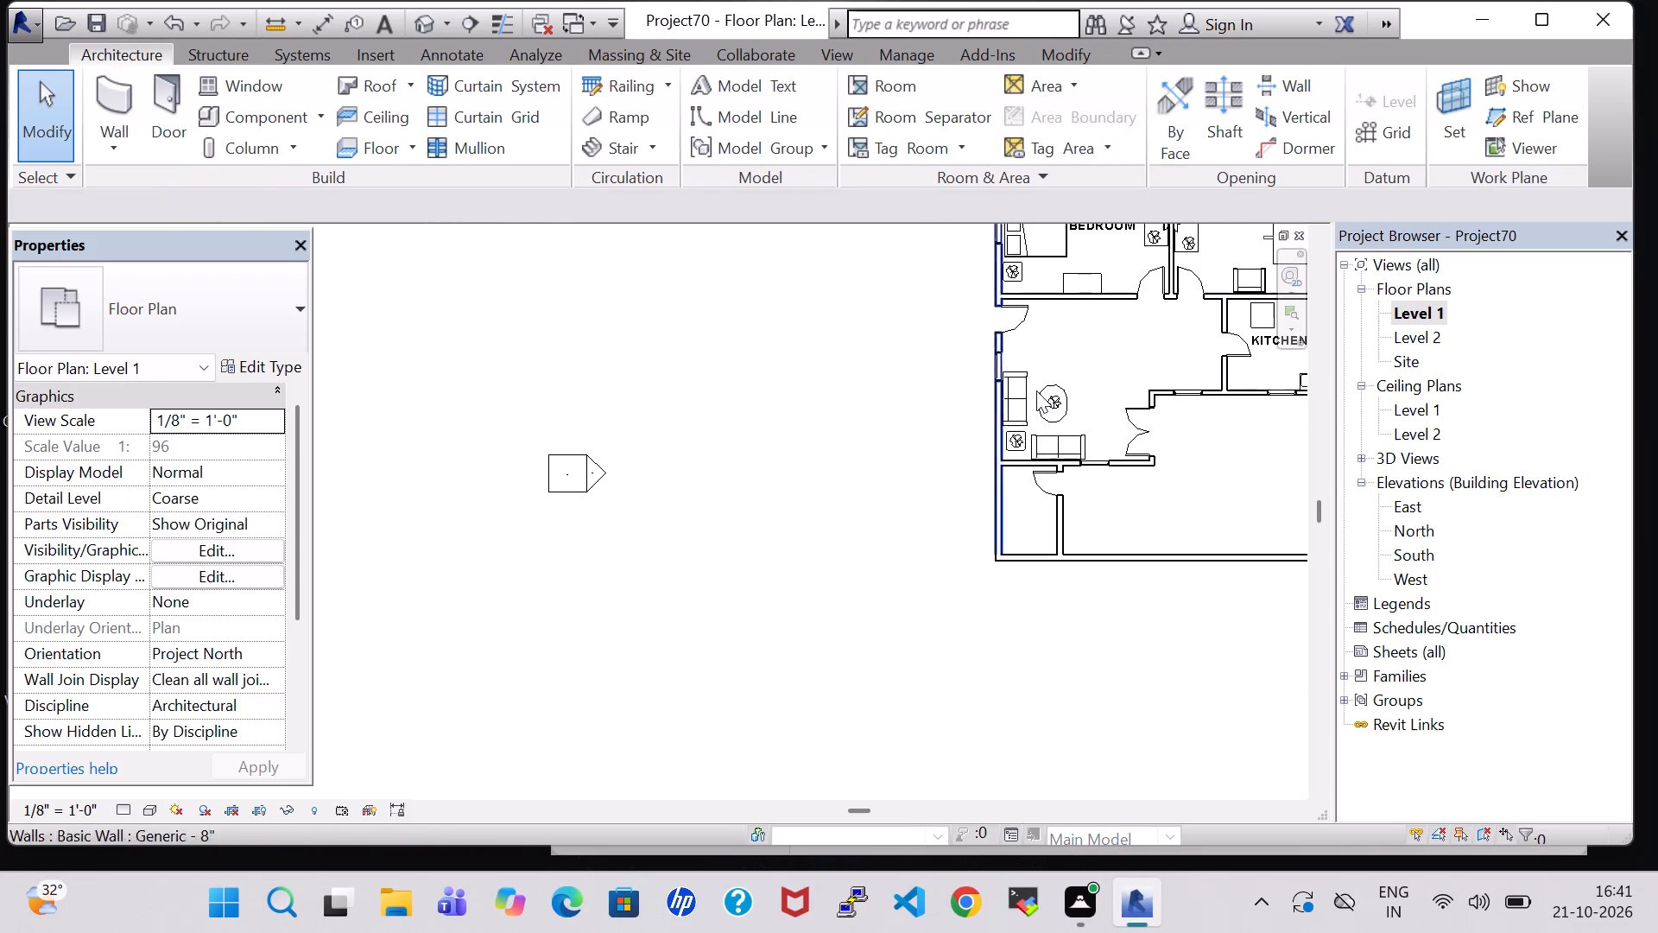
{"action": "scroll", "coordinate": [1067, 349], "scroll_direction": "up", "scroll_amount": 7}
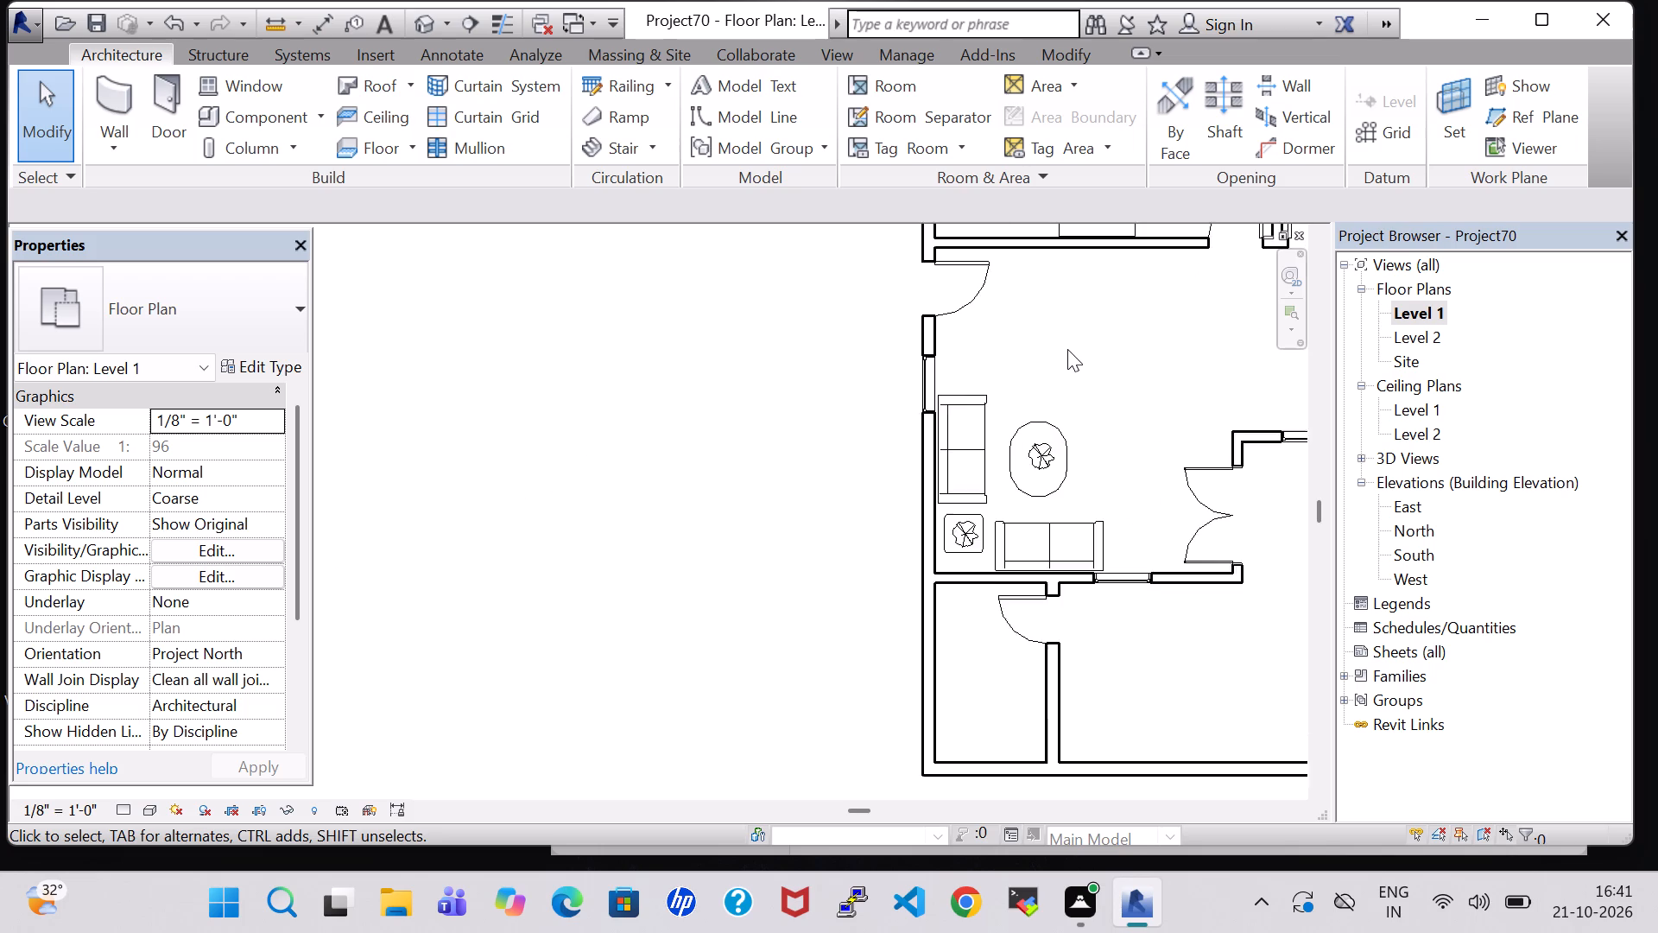
Create a similar Table-End 24" x 24" from the corner table, place it north of the west sofa, and nudge it west against the wall.
{"action": "scroll", "coordinate": [1067, 349], "scroll_direction": "up", "scroll_amount": 3}
{"action": "left_click", "coordinate": [888, 680]}
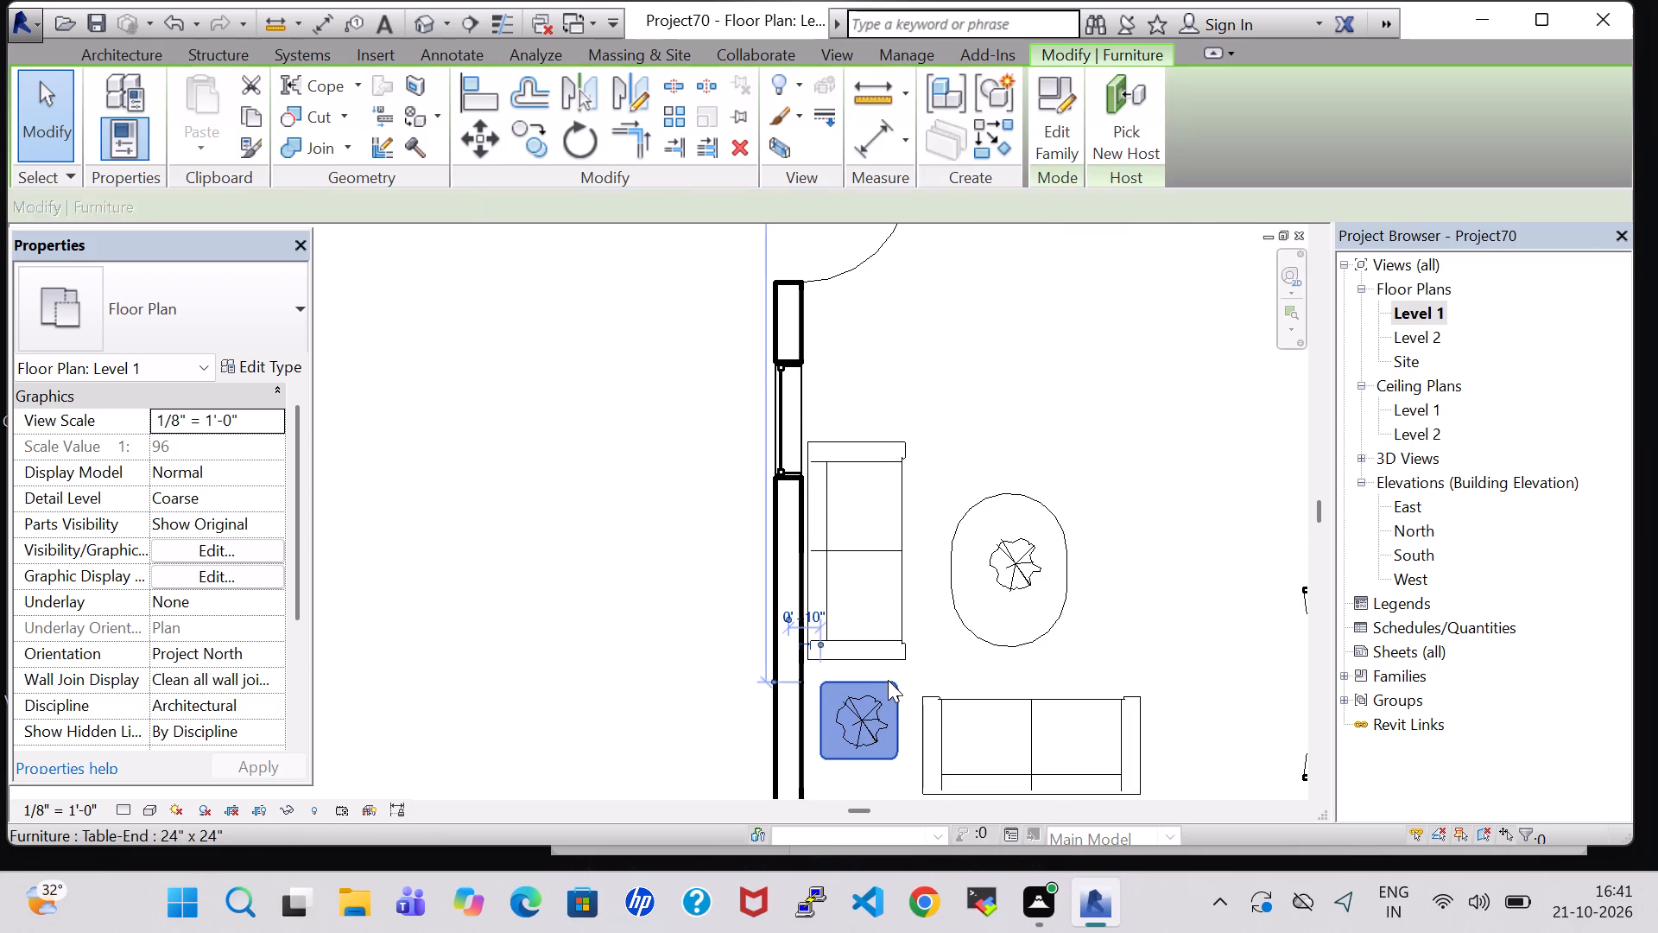
{"action": "right_click", "coordinate": [888, 680]}
{"action": "left_click", "coordinate": [946, 279]}
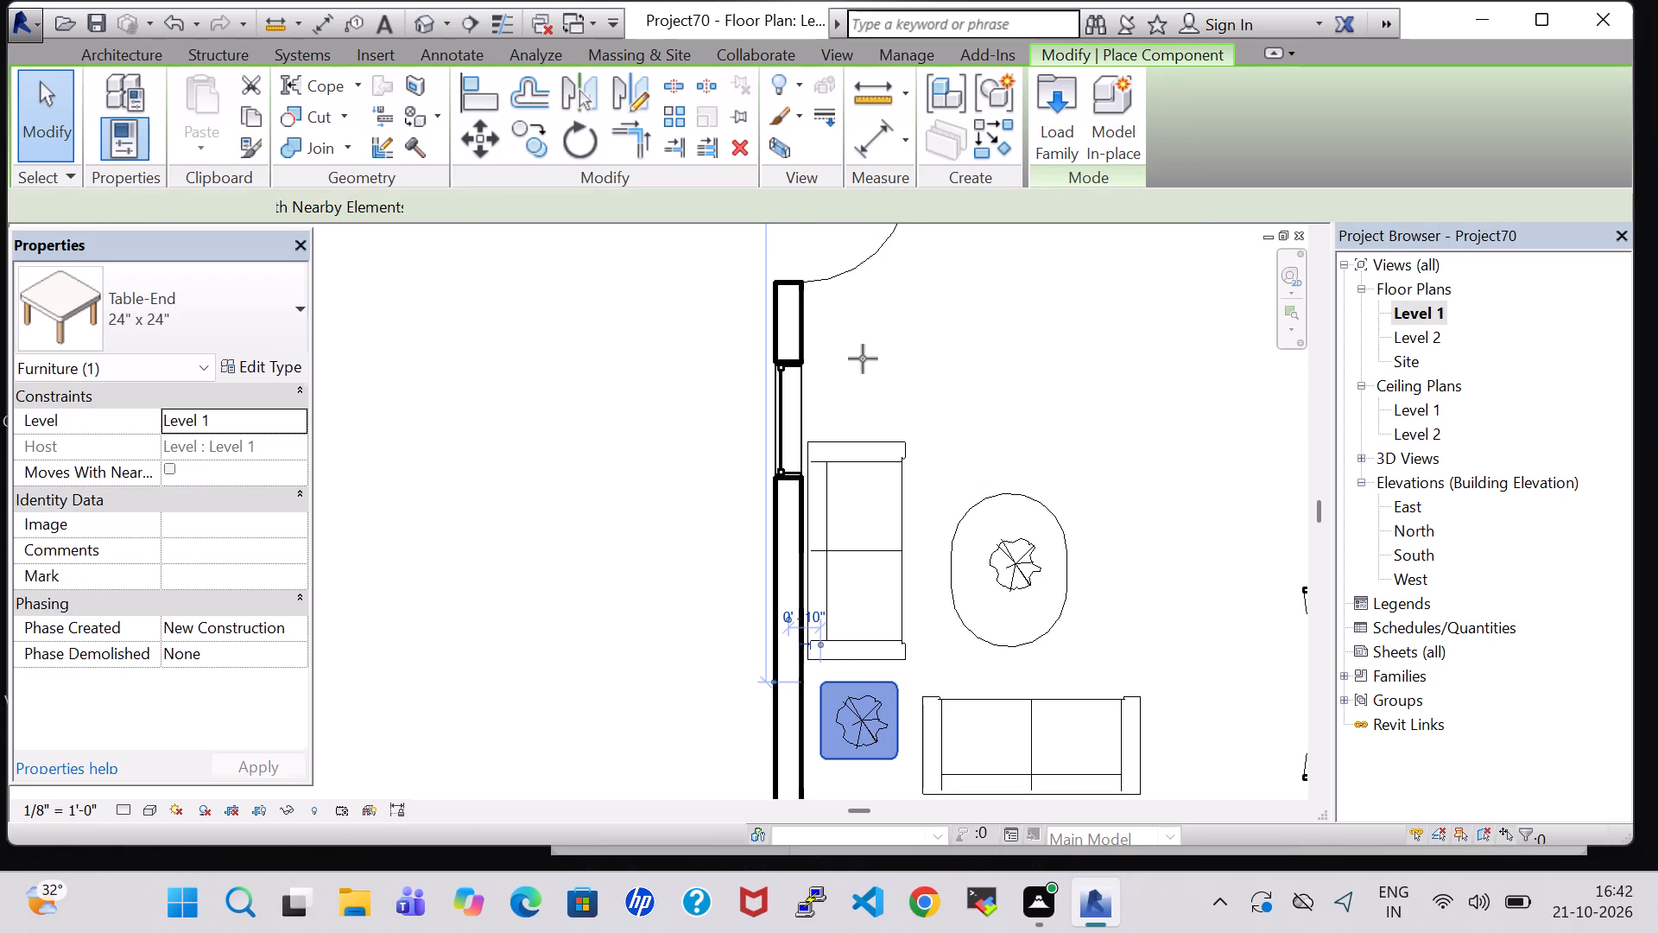
{"action": "left_click", "coordinate": [854, 371]}
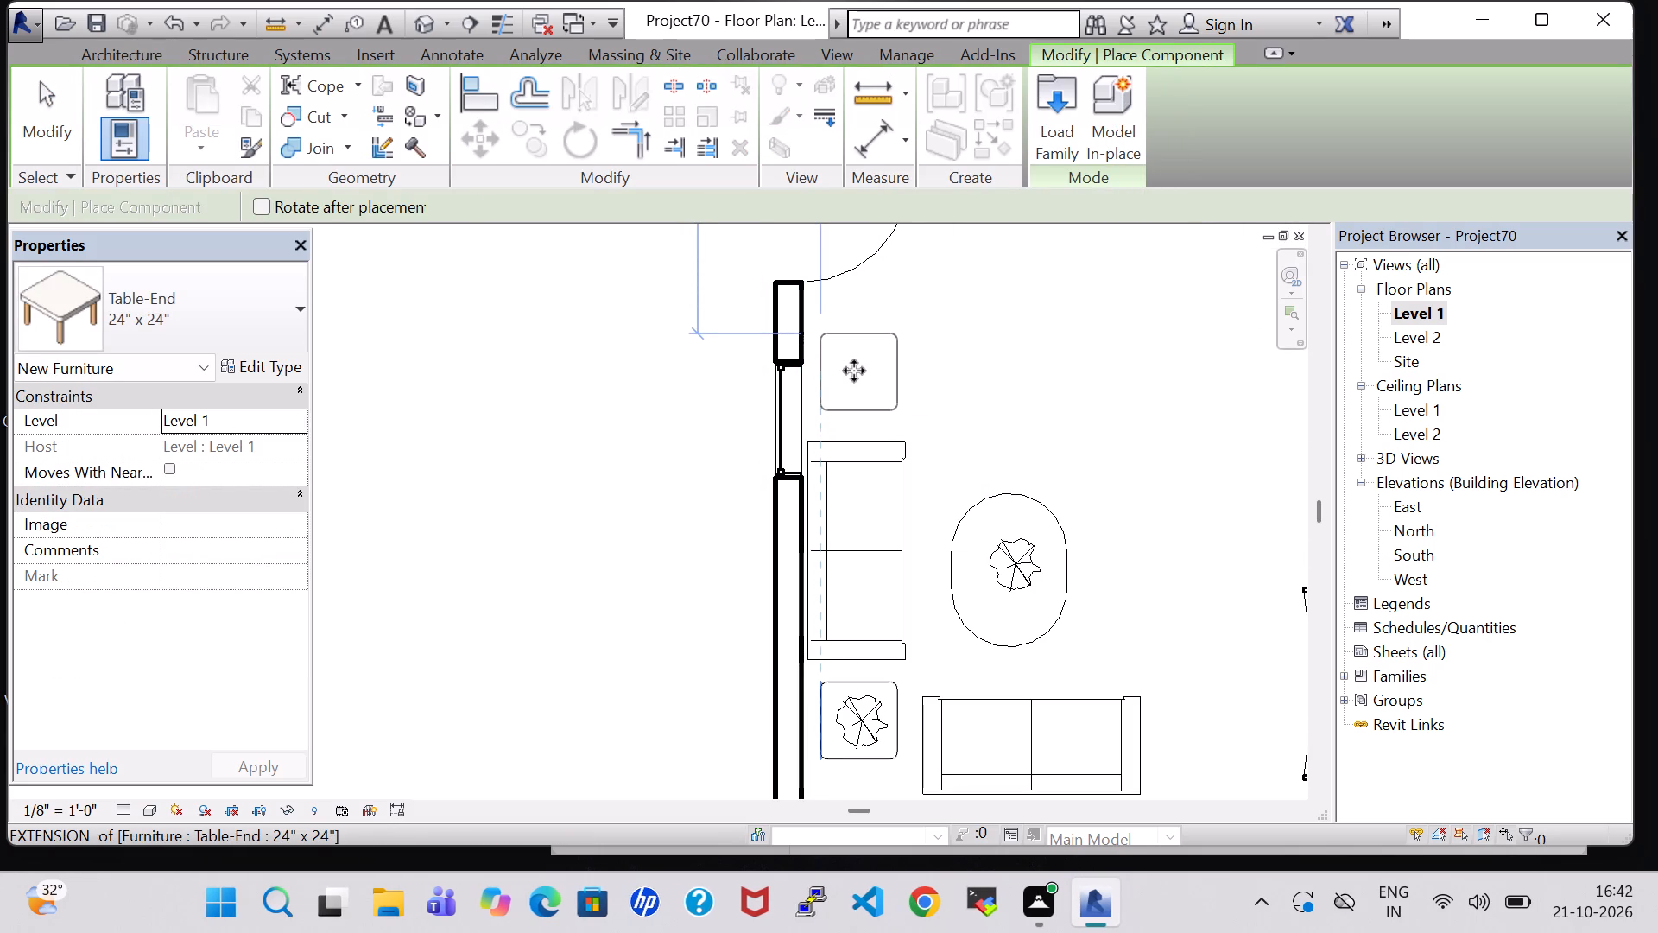
{"action": "key", "text": "Escape"}
{"action": "key", "text": "Escape"}
{"action": "left_click", "coordinate": [855, 371]}
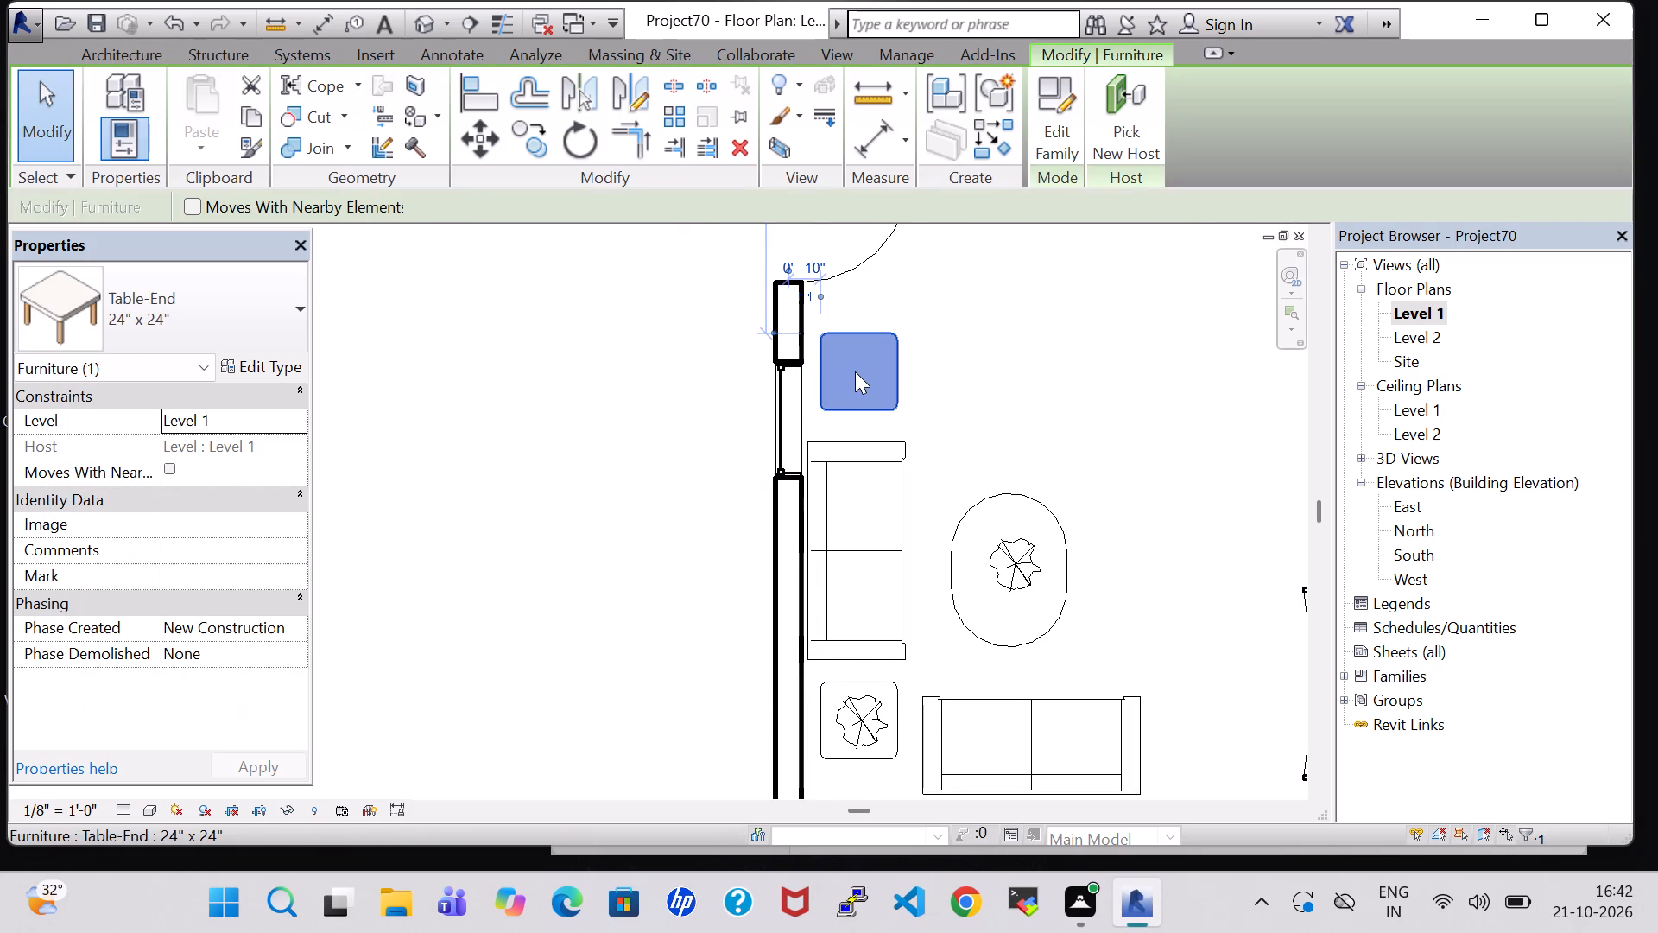
{"action": "key", "text": "Left"}
{"action": "key", "text": "Left"}
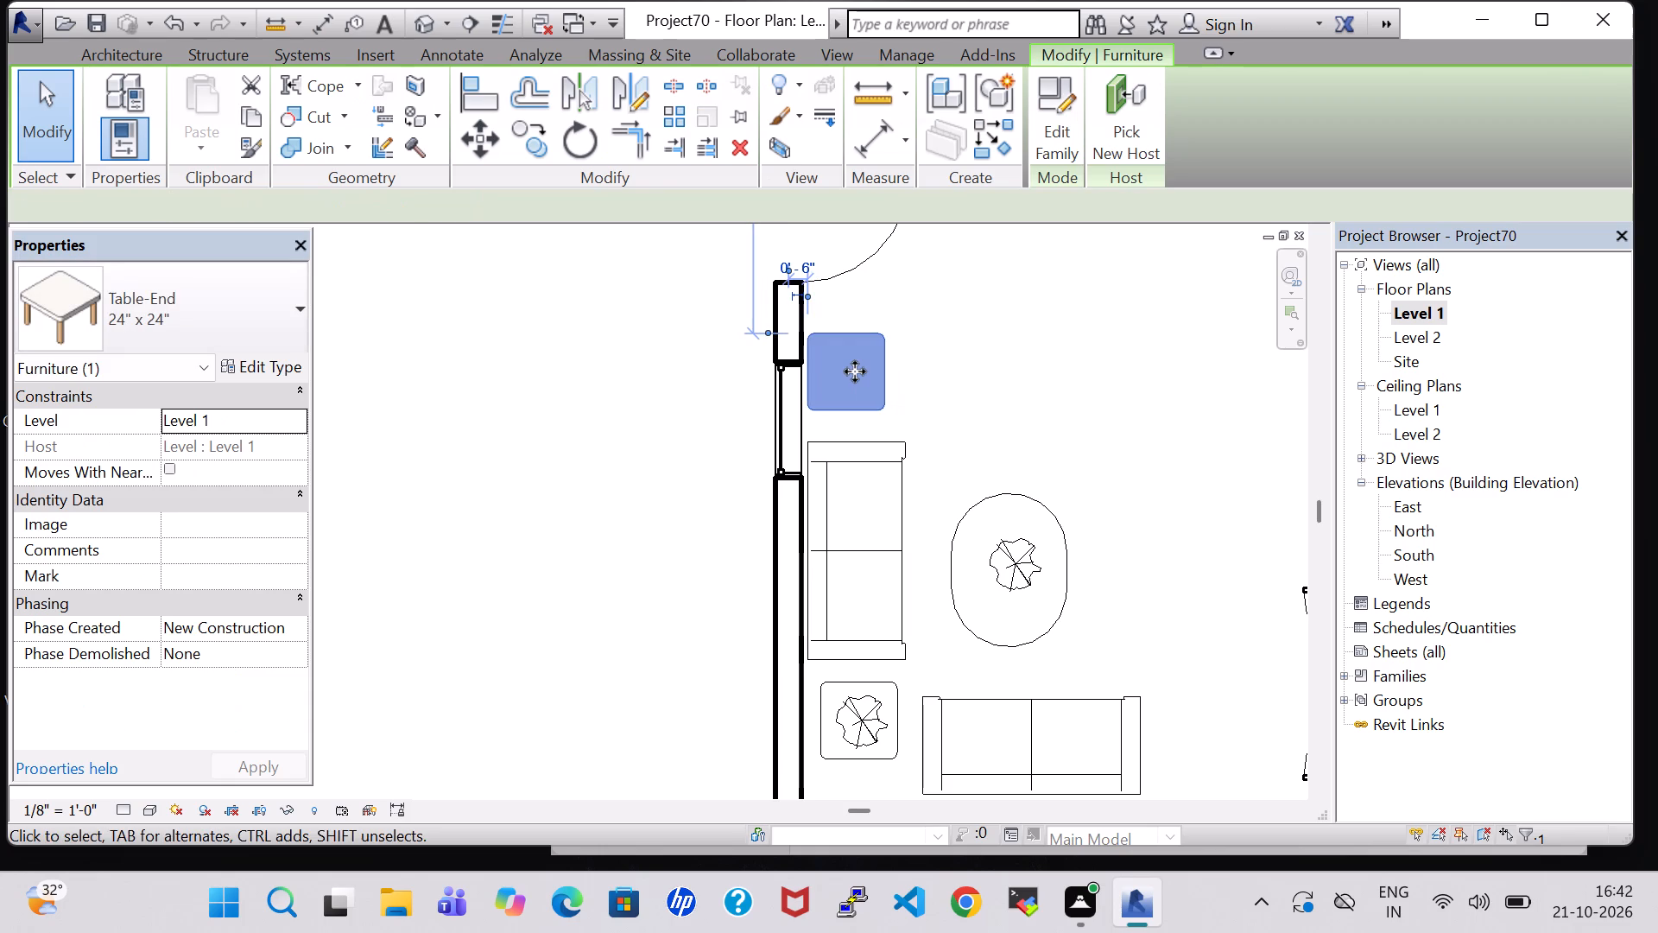
{"action": "left_click", "coordinate": [914, 380]}
Create a similar Agave - 1.5' plant from the southwest corner table's and place it at the north edge of the end table north of the sofa.
{"action": "left_click", "coordinate": [852, 726]}
{"action": "right_click", "coordinate": [852, 726]}
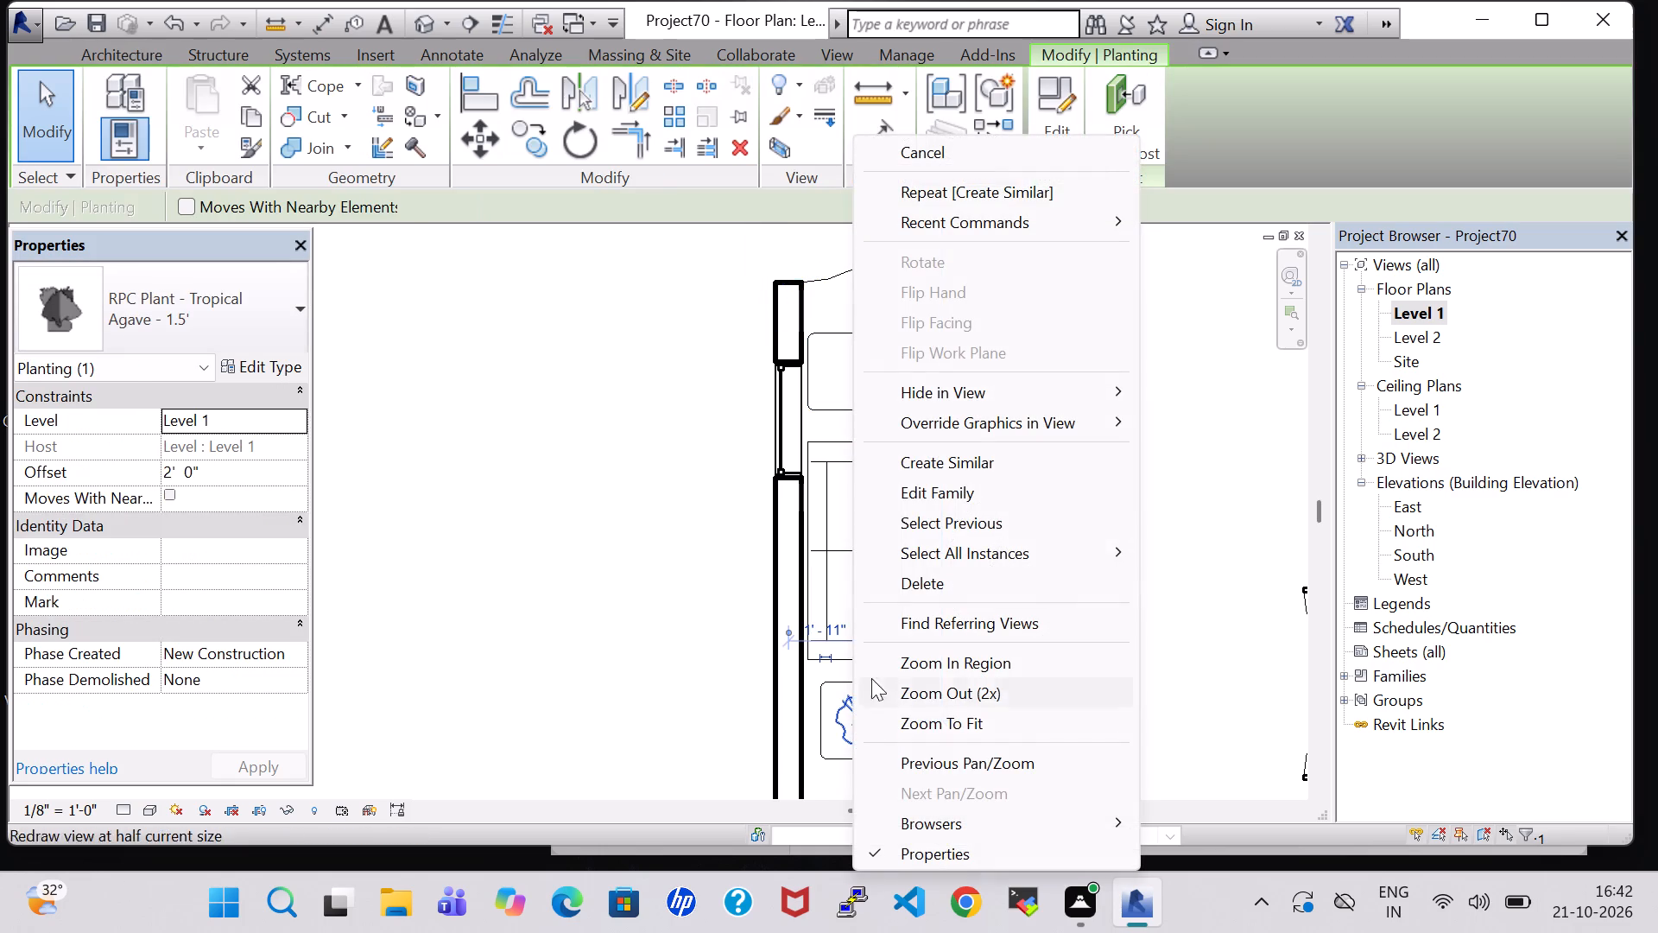
{"action": "left_click", "coordinate": [958, 462]}
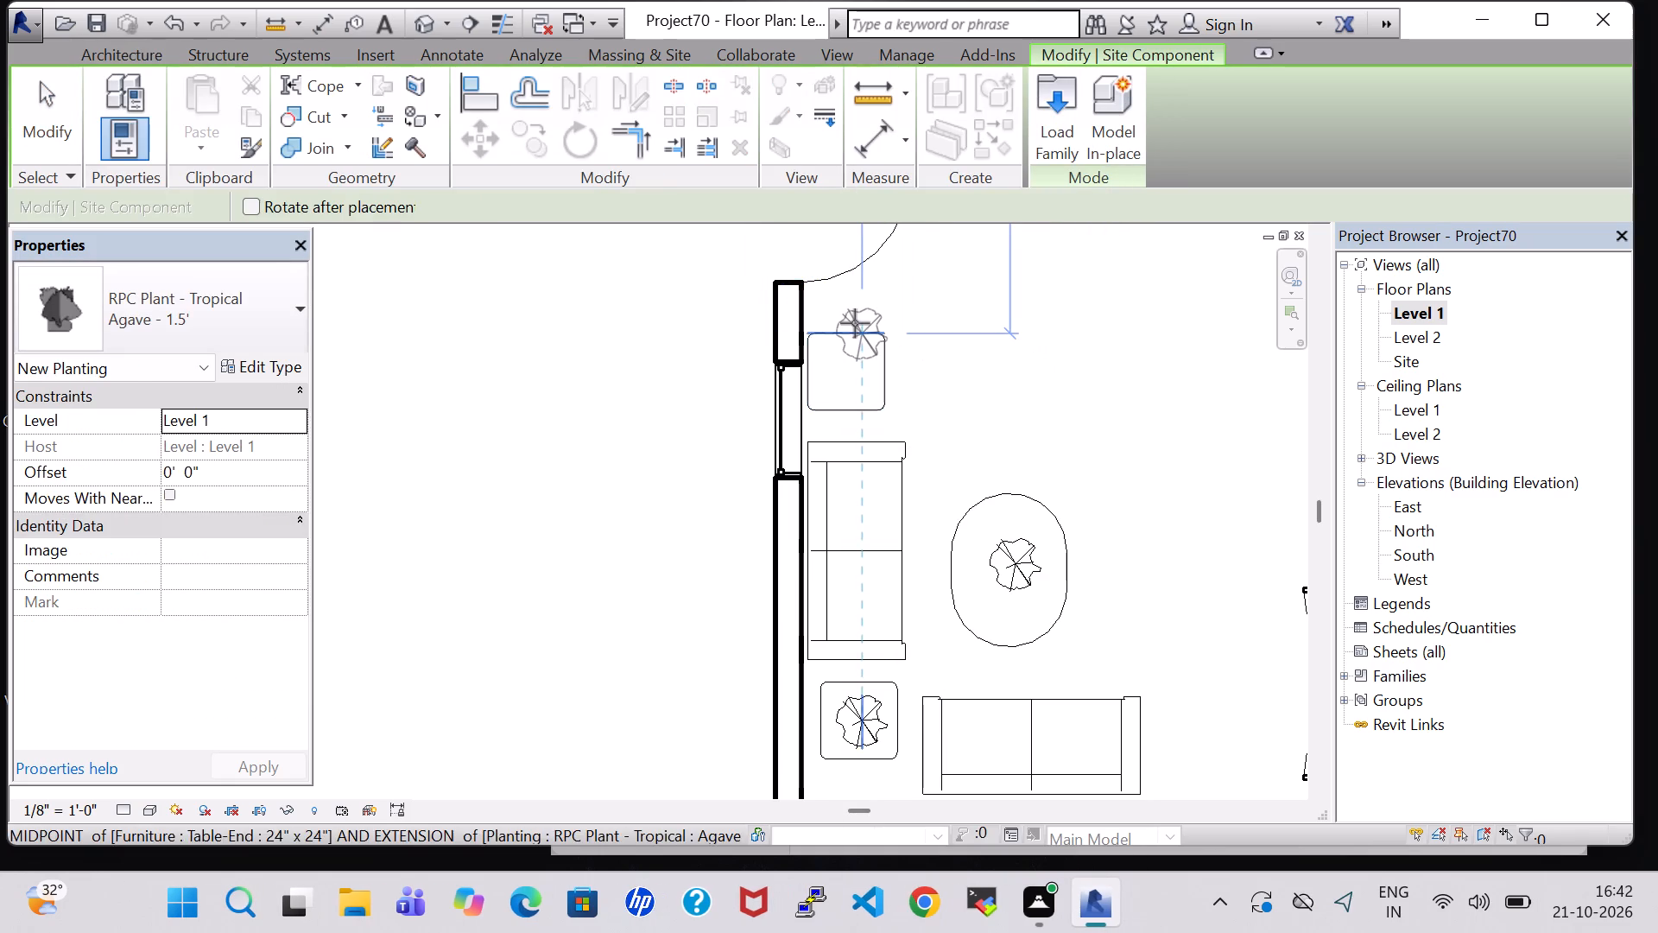
{"action": "left_click", "coordinate": [855, 323]}
{"action": "key", "text": "Escape"}
{"action": "key", "text": "Escape"}
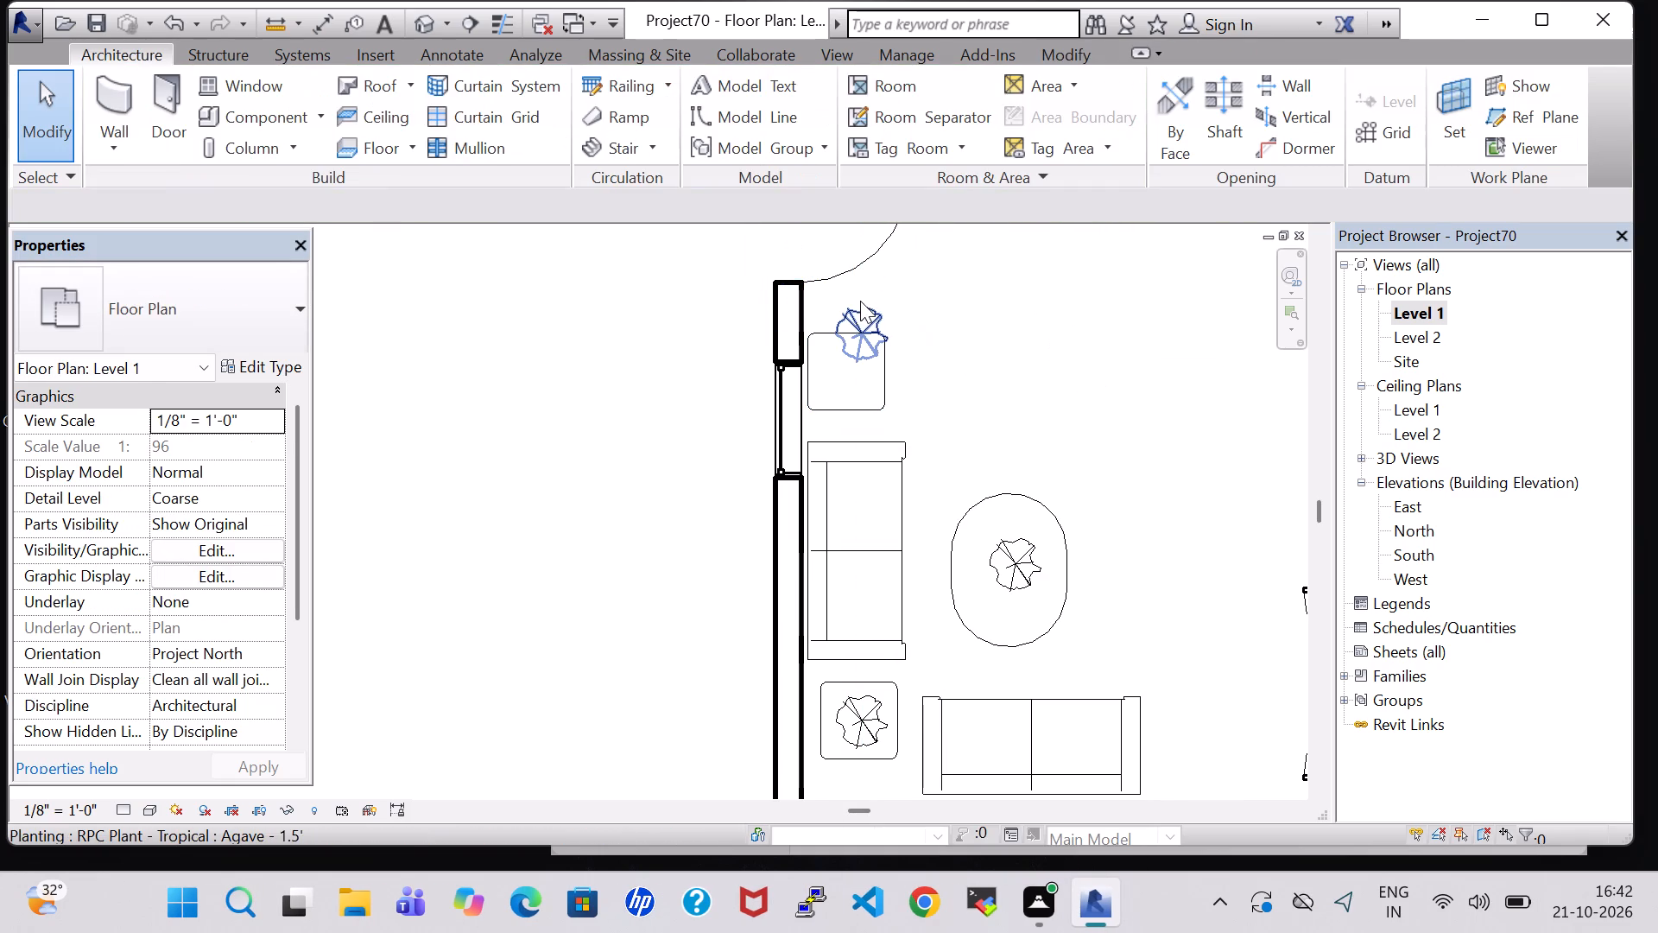
Set the offset of the Agave plant at the northern end table to 2'-0".
{"action": "left_click", "coordinate": [864, 308]}
{"action": "left_click", "coordinate": [174, 471]}
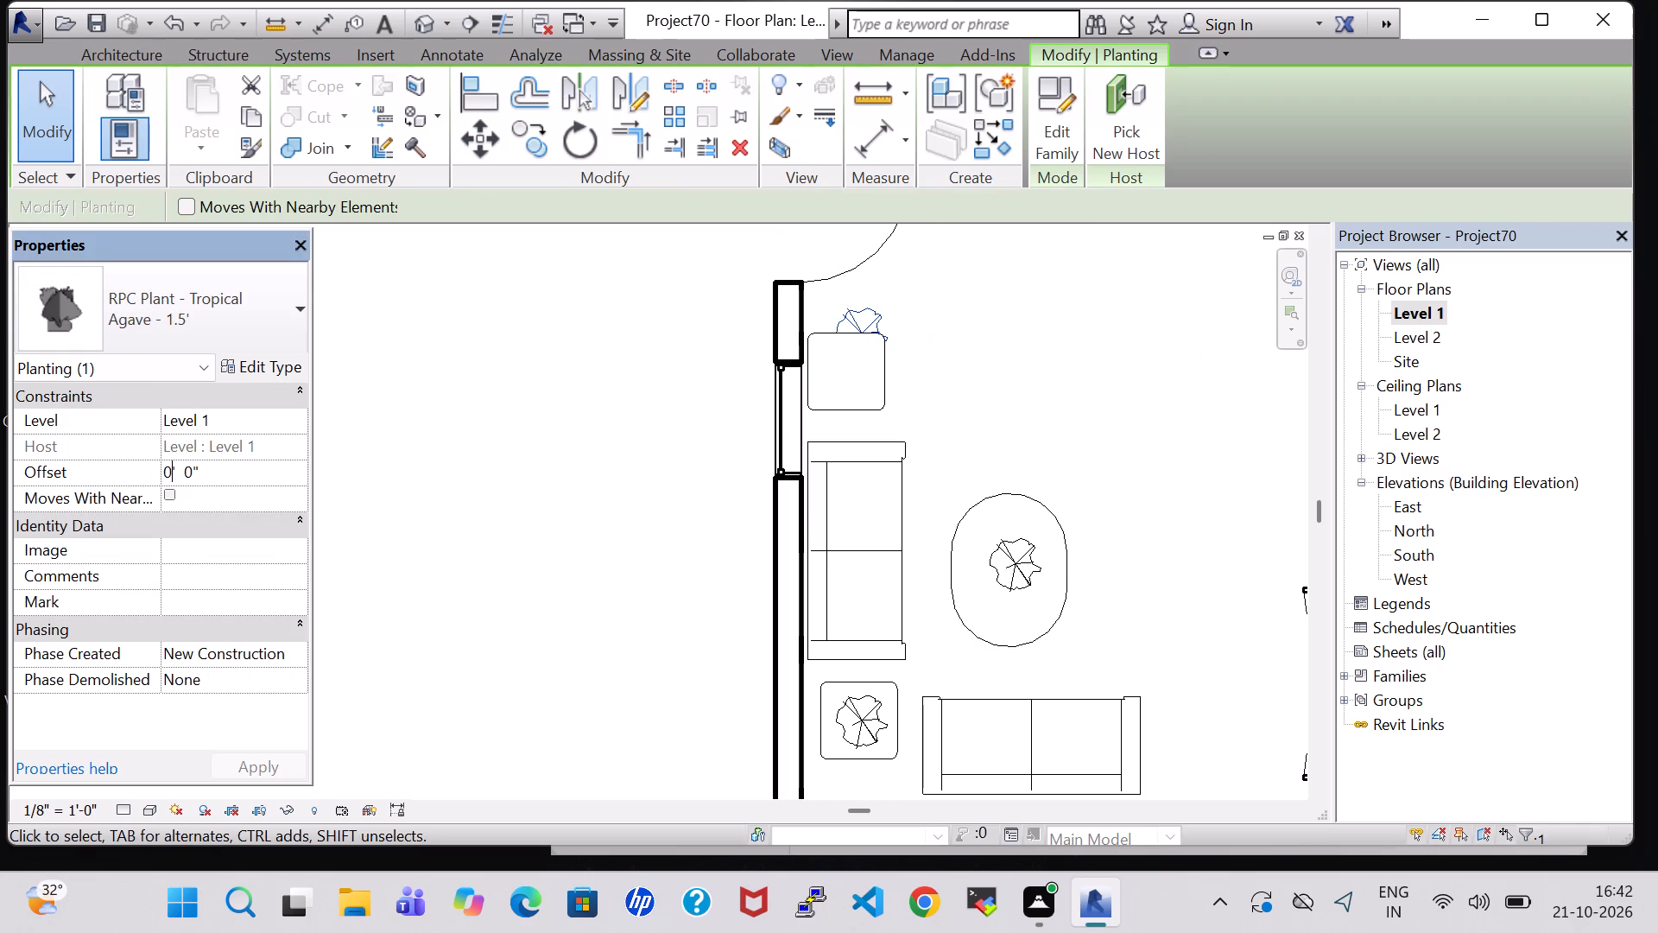
{"action": "key", "text": "BackSpace"}
{"action": "key", "text": "2"}
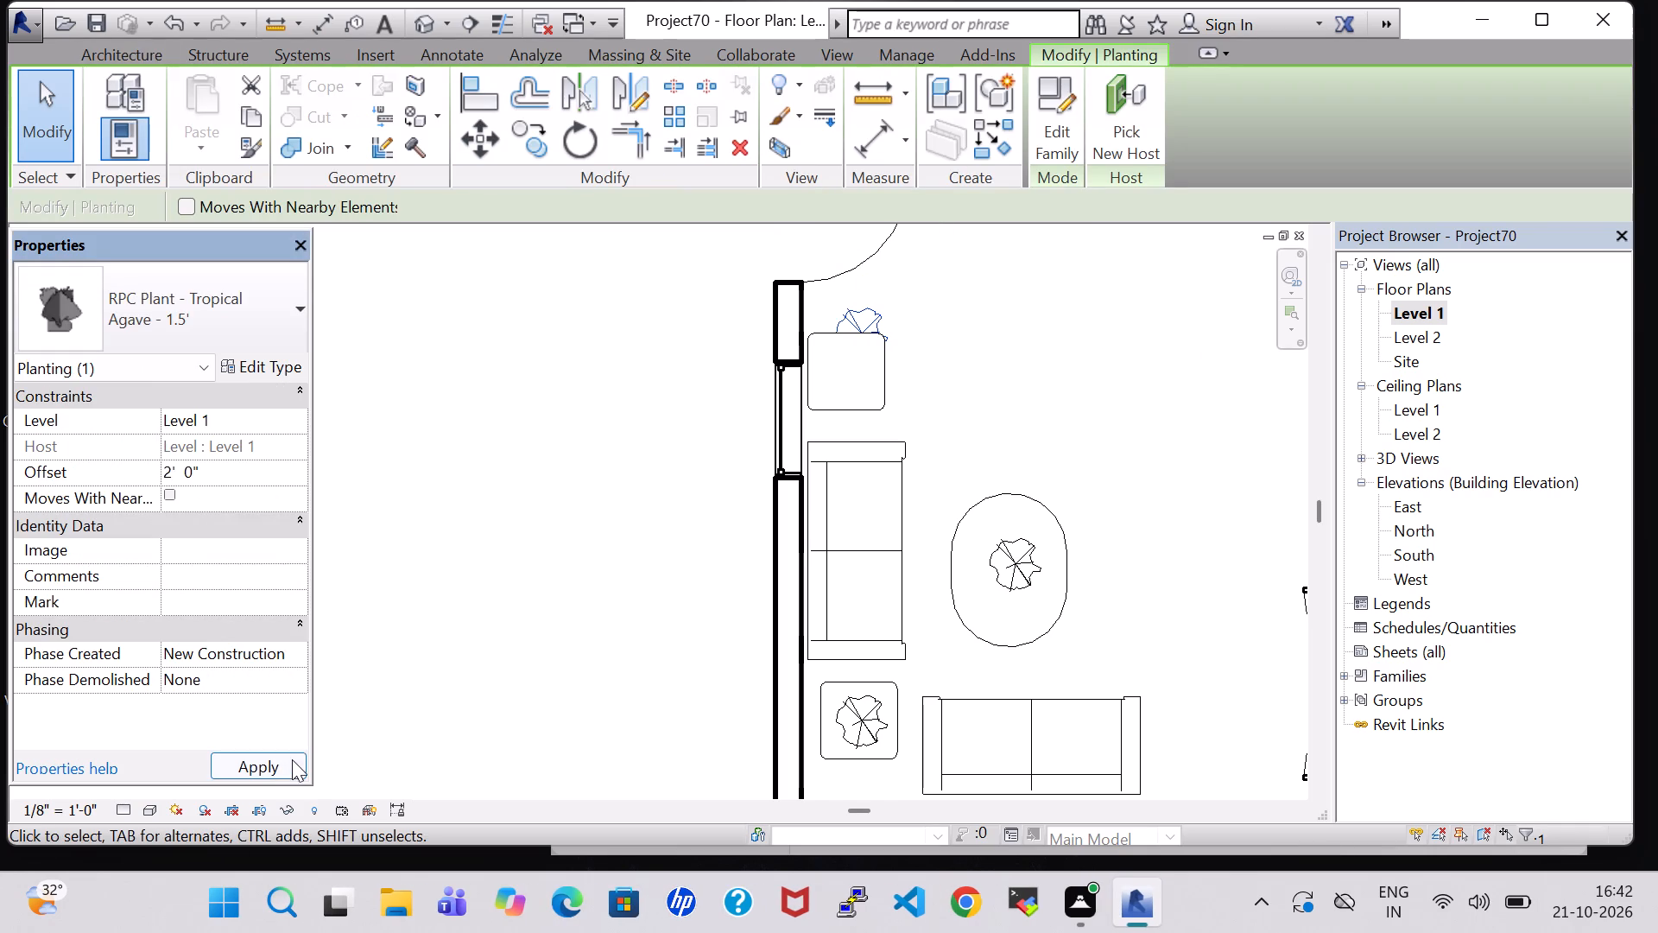
{"action": "left_click", "coordinate": [292, 764]}
Nudge the Agave plant south and slightly west until it is centred on the northern end table.
{"action": "key", "text": "Down"}
{"action": "key", "text": "Down"}
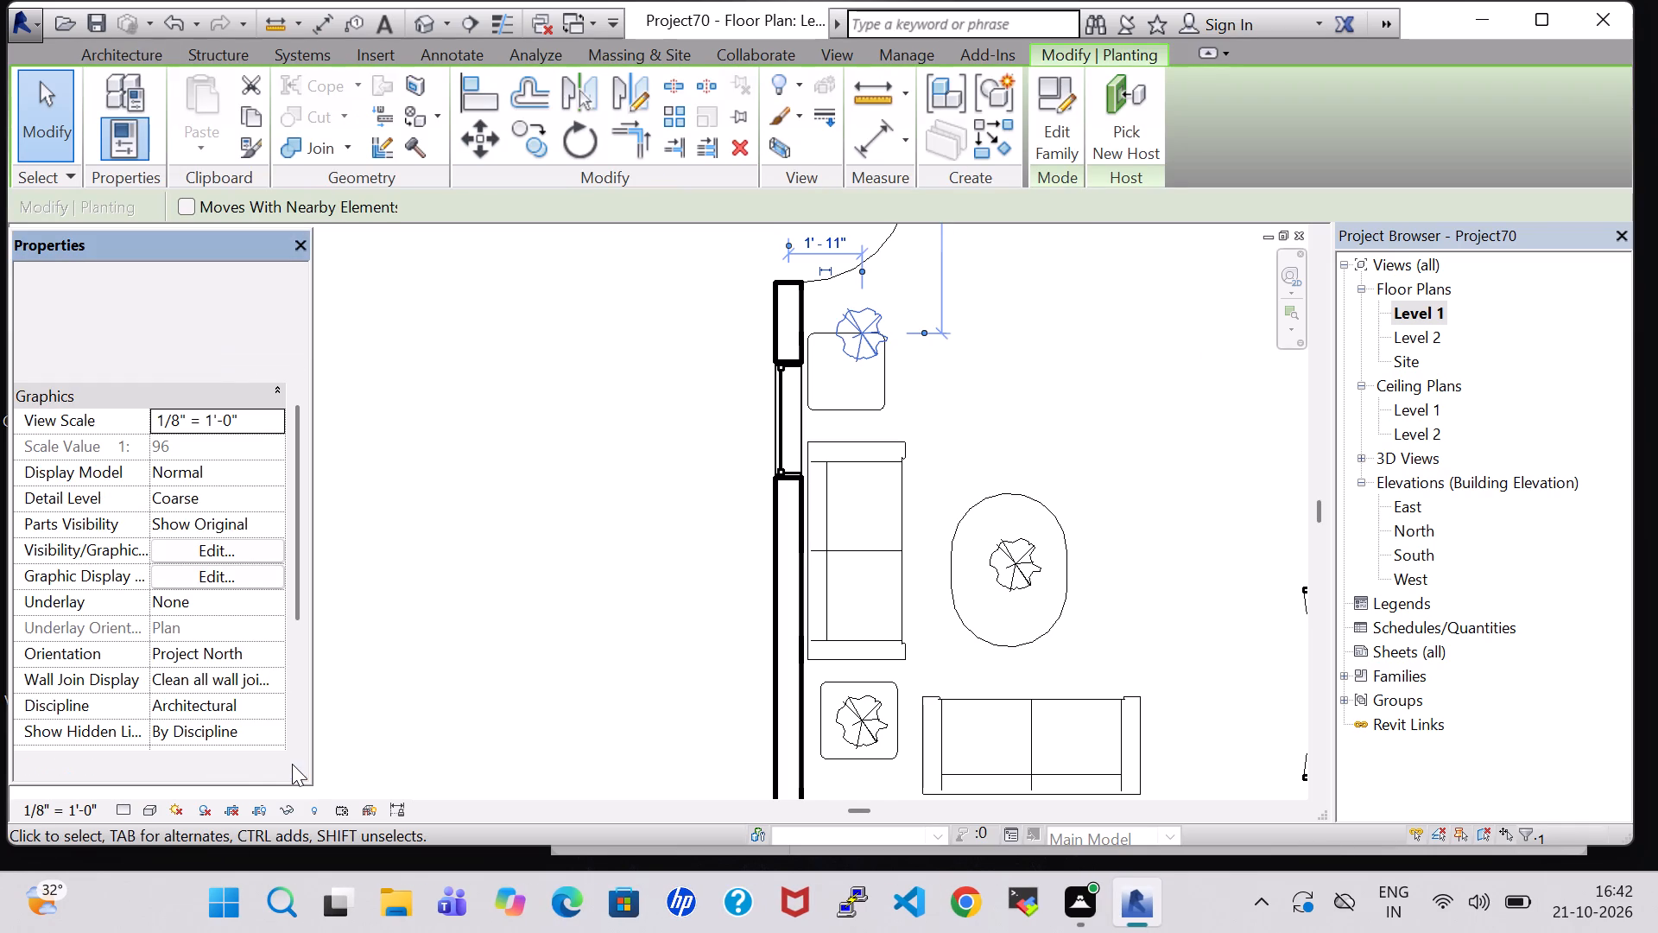
{"action": "left_click", "coordinate": [919, 363]}
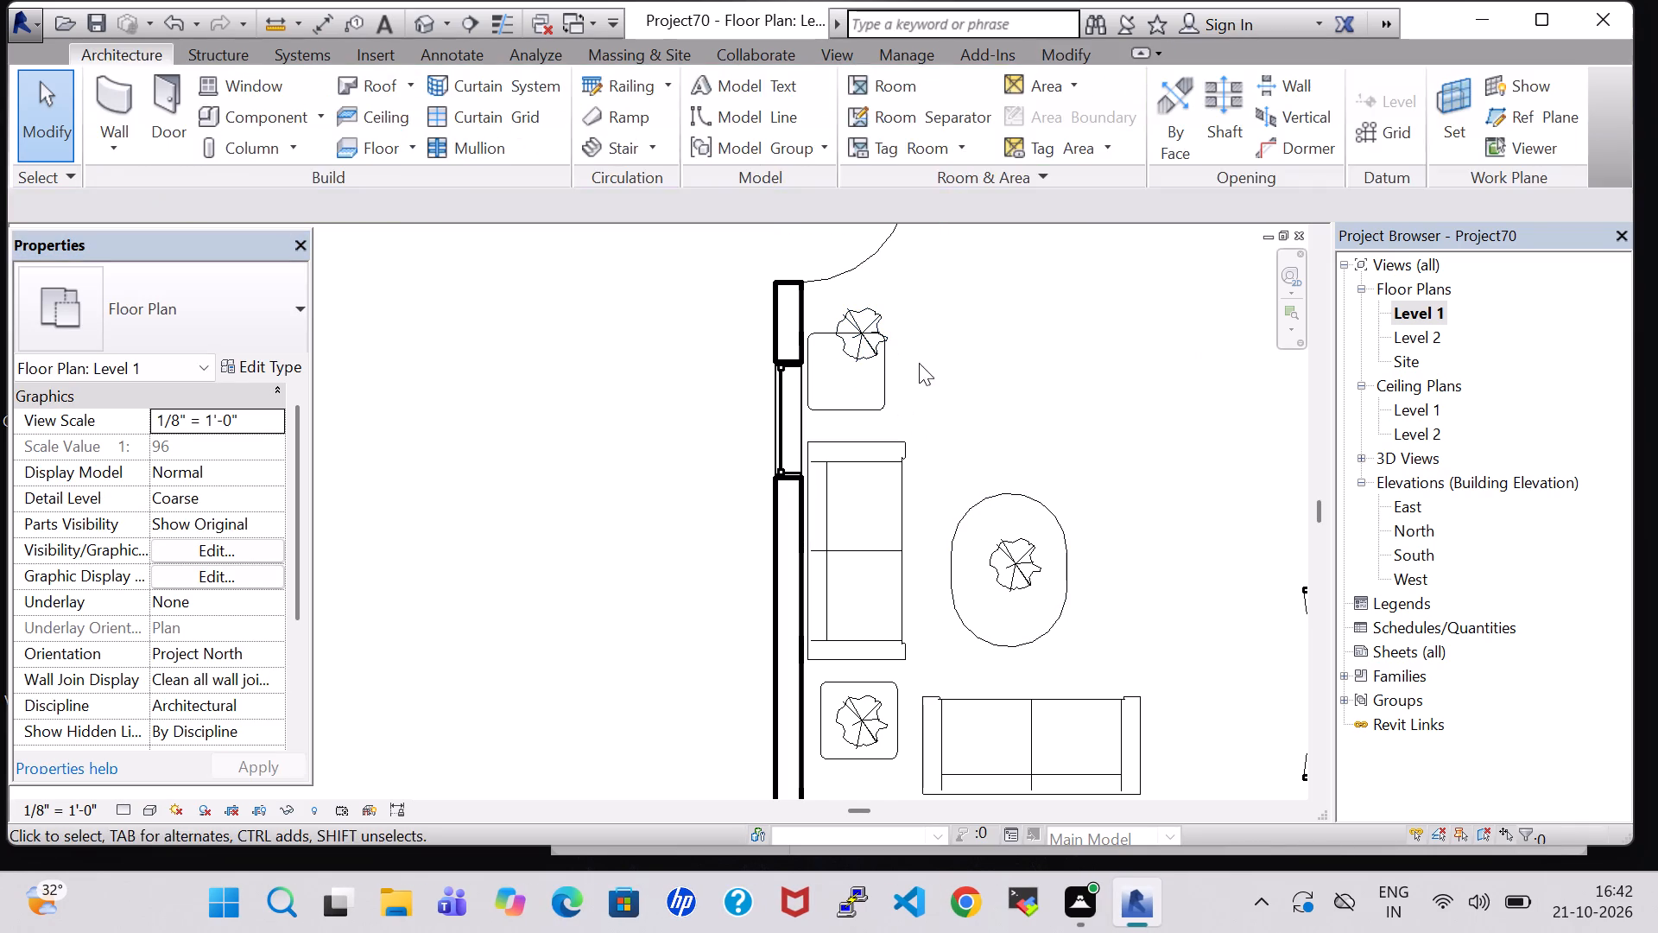
{"action": "left_click", "coordinate": [862, 342]}
{"action": "key", "text": "Down"}
{"action": "key", "text": "Down"}
{"action": "key", "text": "Down"}
{"action": "key", "text": "Down"}
{"action": "key", "text": "Down"}
{"action": "key", "text": "Down"}
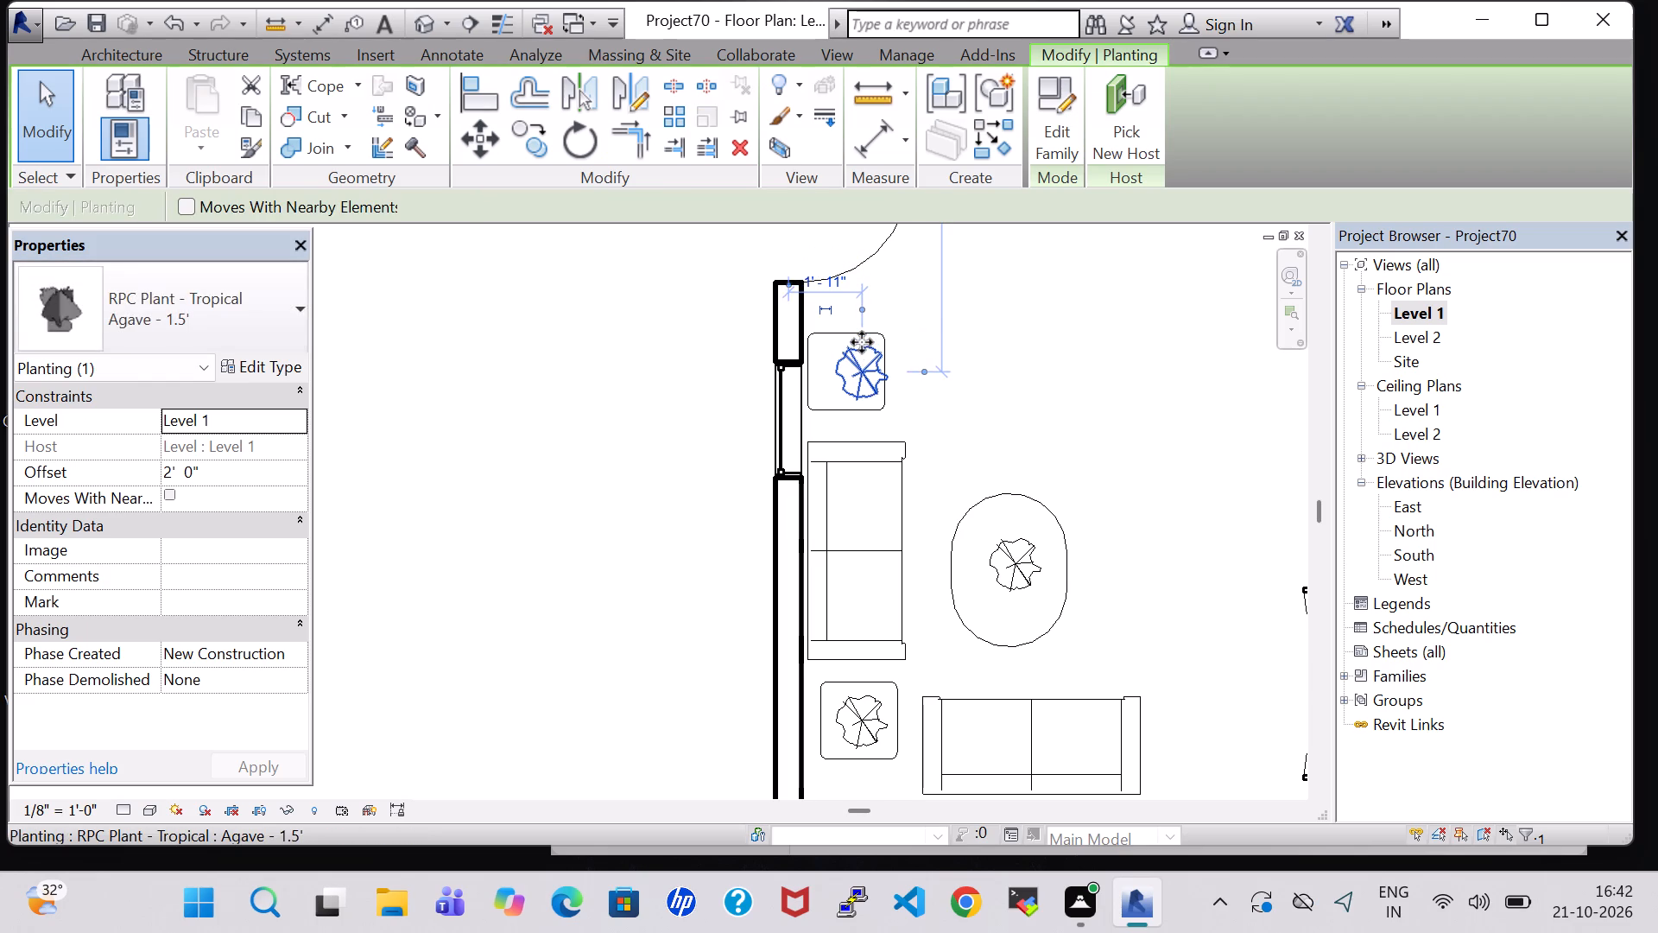
{"action": "key", "text": "Left"}
{"action": "key", "text": "Left"}
{"action": "left_click", "coordinate": [1056, 422]}
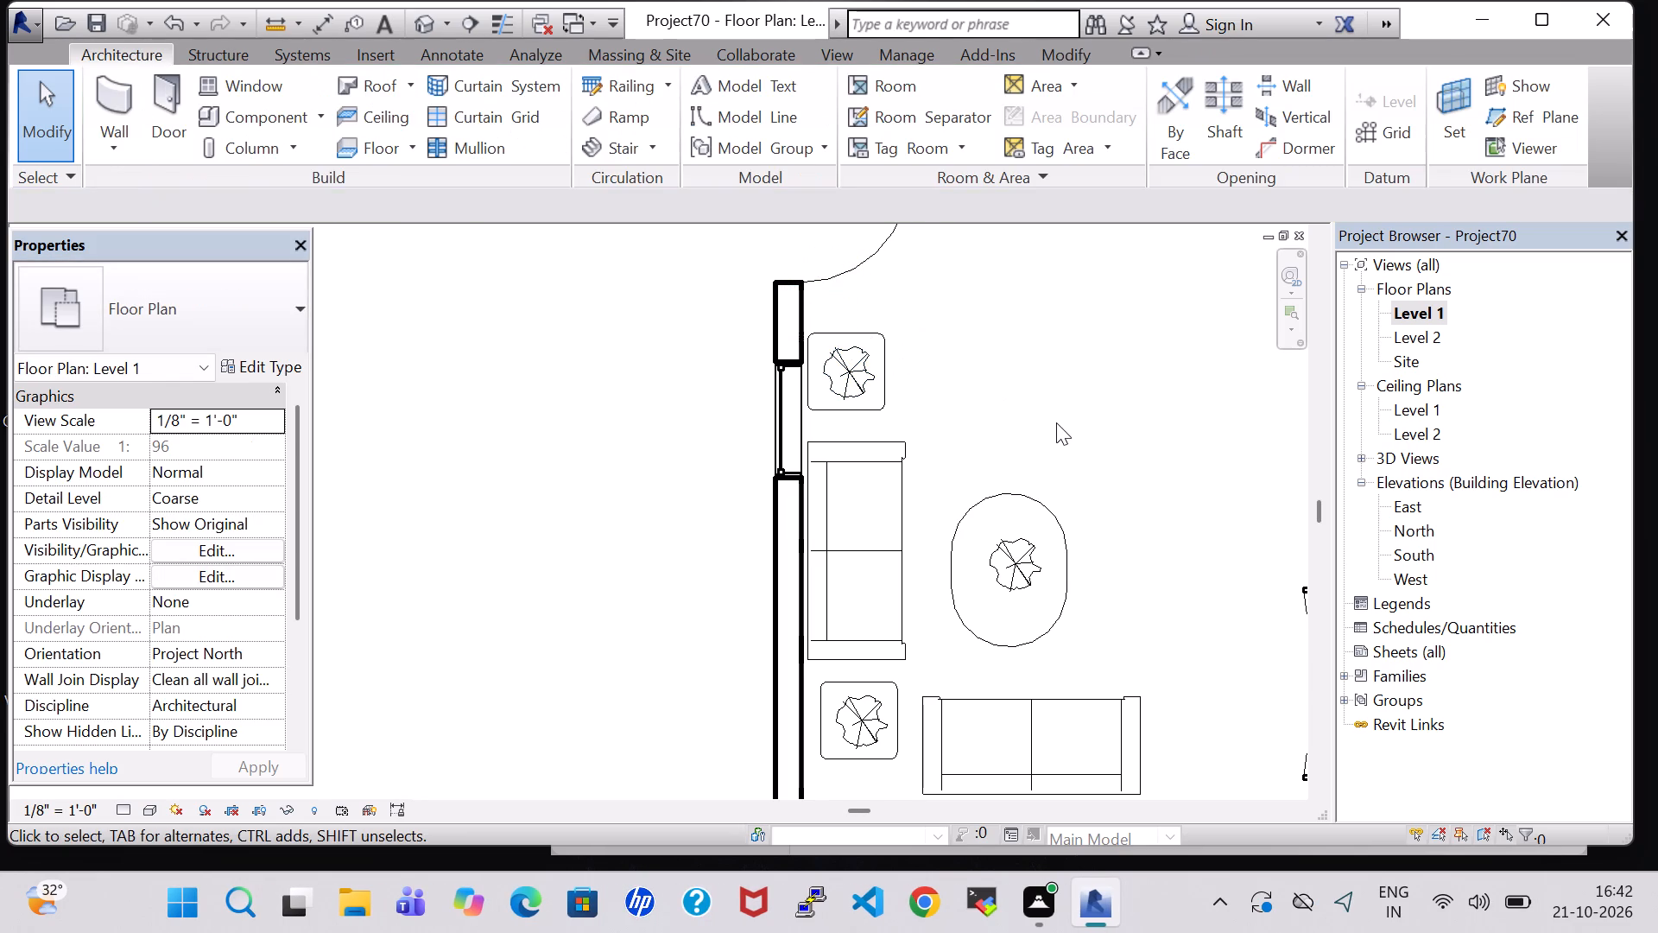
Create a similar TV - Flat Screen 32" from the bedroom's and place it on the living space's north wall, east of the west door.
{"action": "scroll", "coordinate": [1056, 425], "scroll_direction": "down", "scroll_amount": 4}
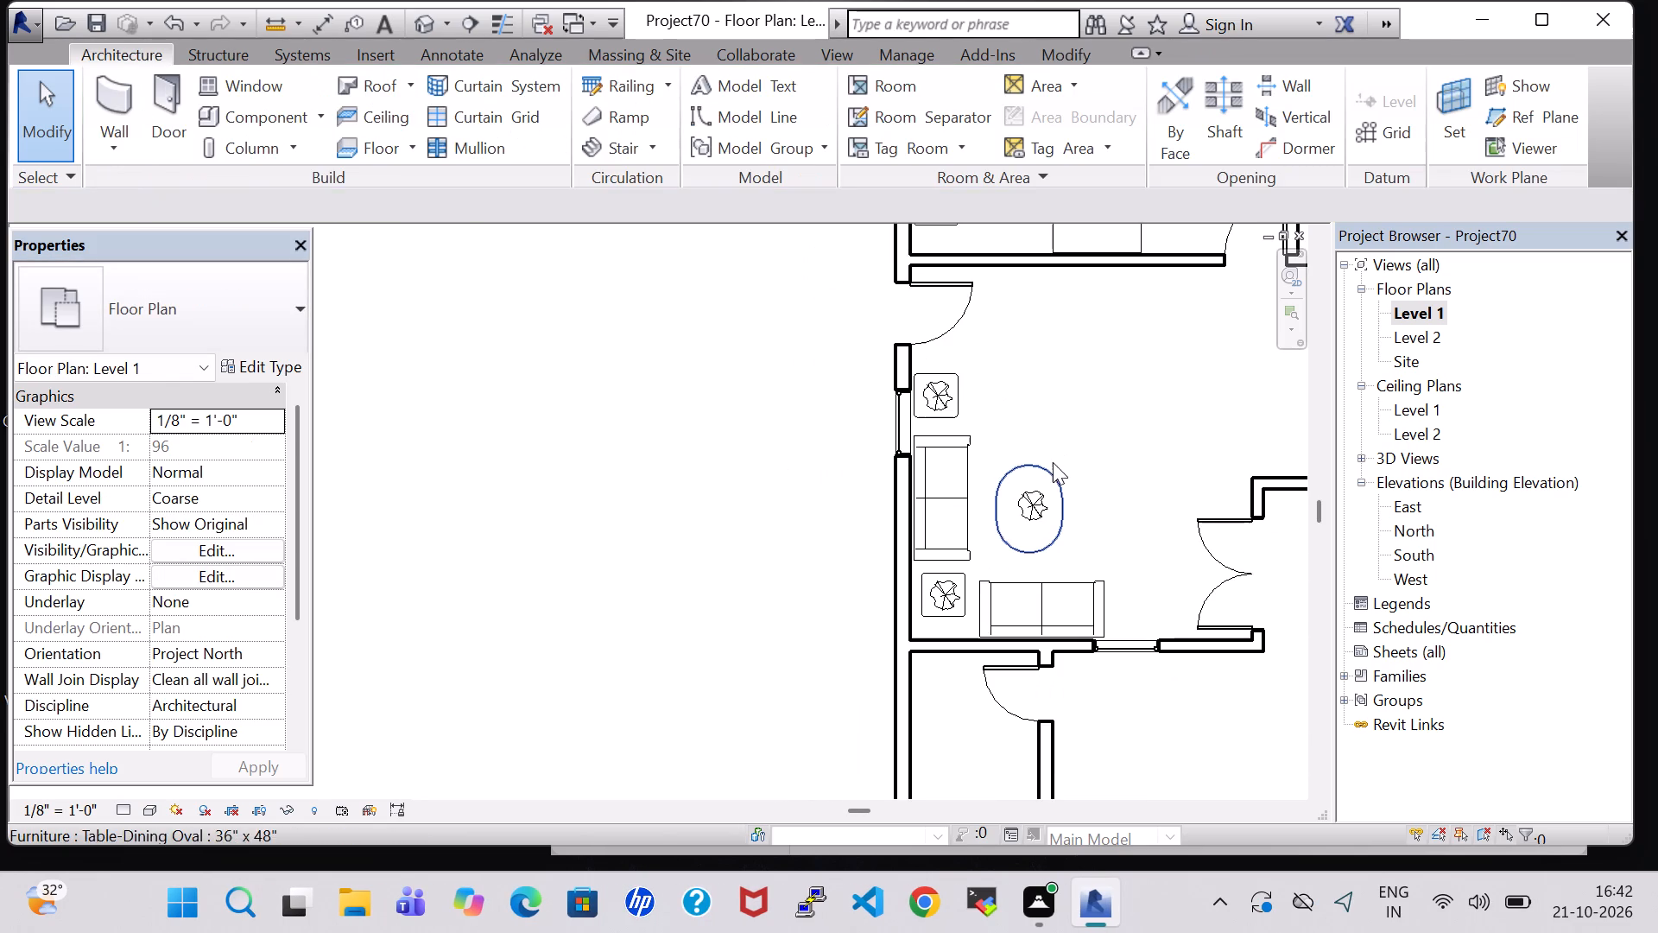
{"action": "middle_click_drag", "start_coordinate": [1053, 460], "coordinate": [934, 477]}
{"action": "middle_click_drag", "start_coordinate": [917, 482], "coordinate": [857, 501]}
{"action": "scroll", "coordinate": [770, 529], "scroll_direction": "down", "scroll_amount": 1}
{"action": "middle_click_drag", "start_coordinate": [942, 409], "coordinate": [942, 586]}
{"action": "left_click", "coordinate": [1061, 331]}
{"action": "right_click", "coordinate": [1061, 331]}
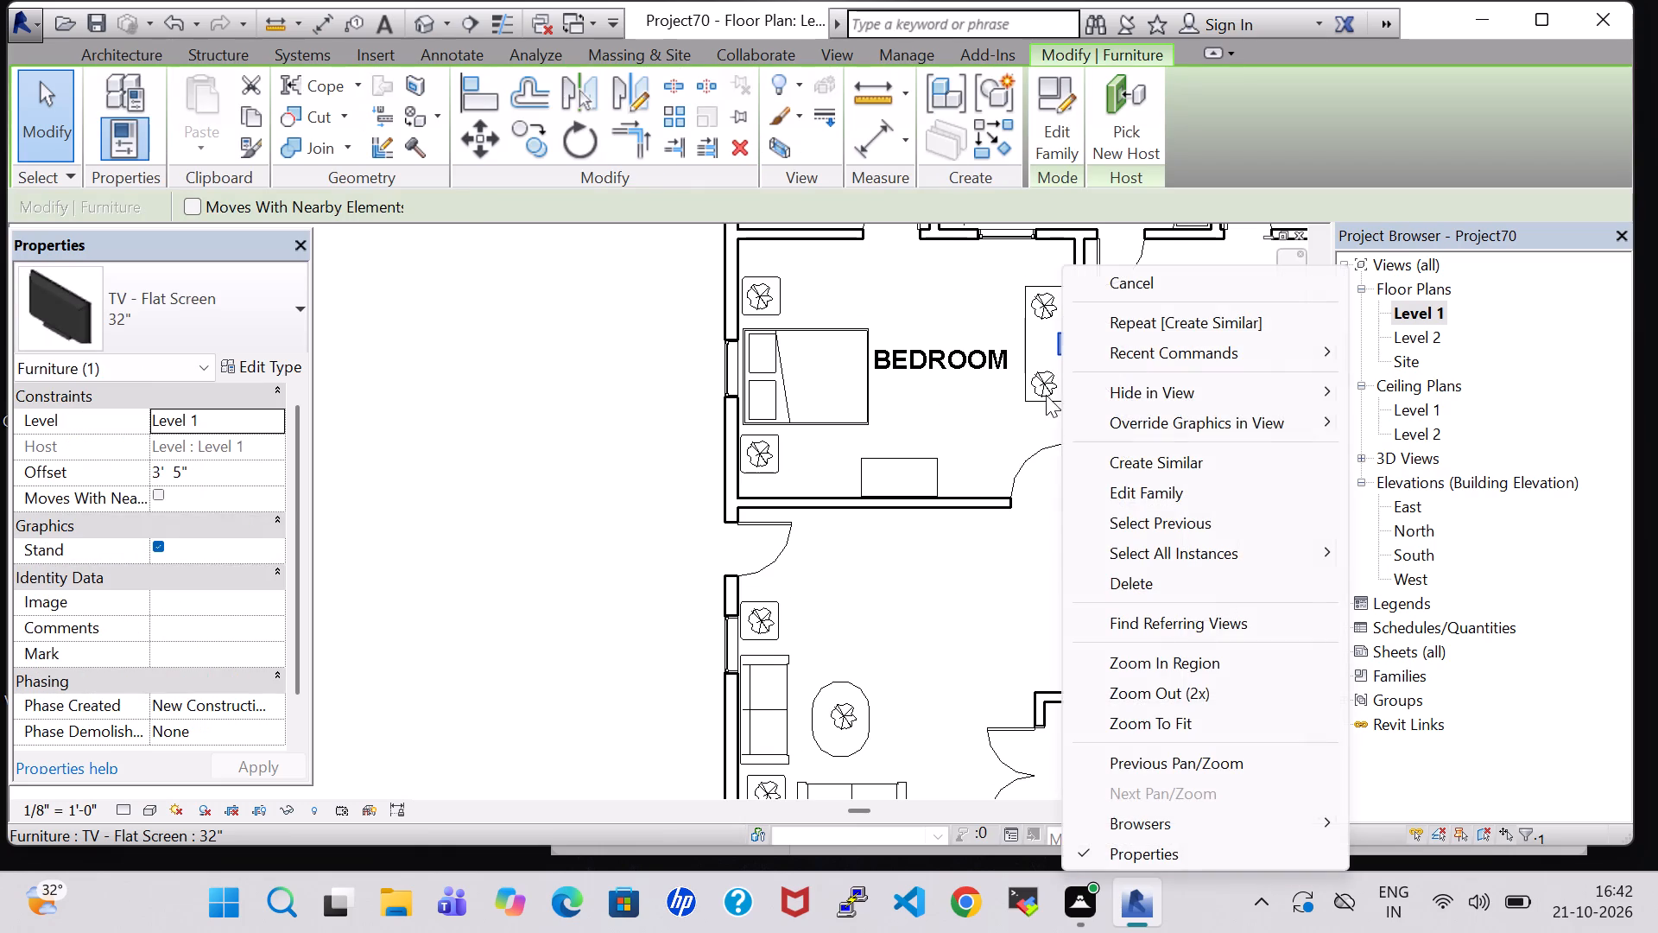
{"action": "left_click", "coordinate": [1159, 459]}
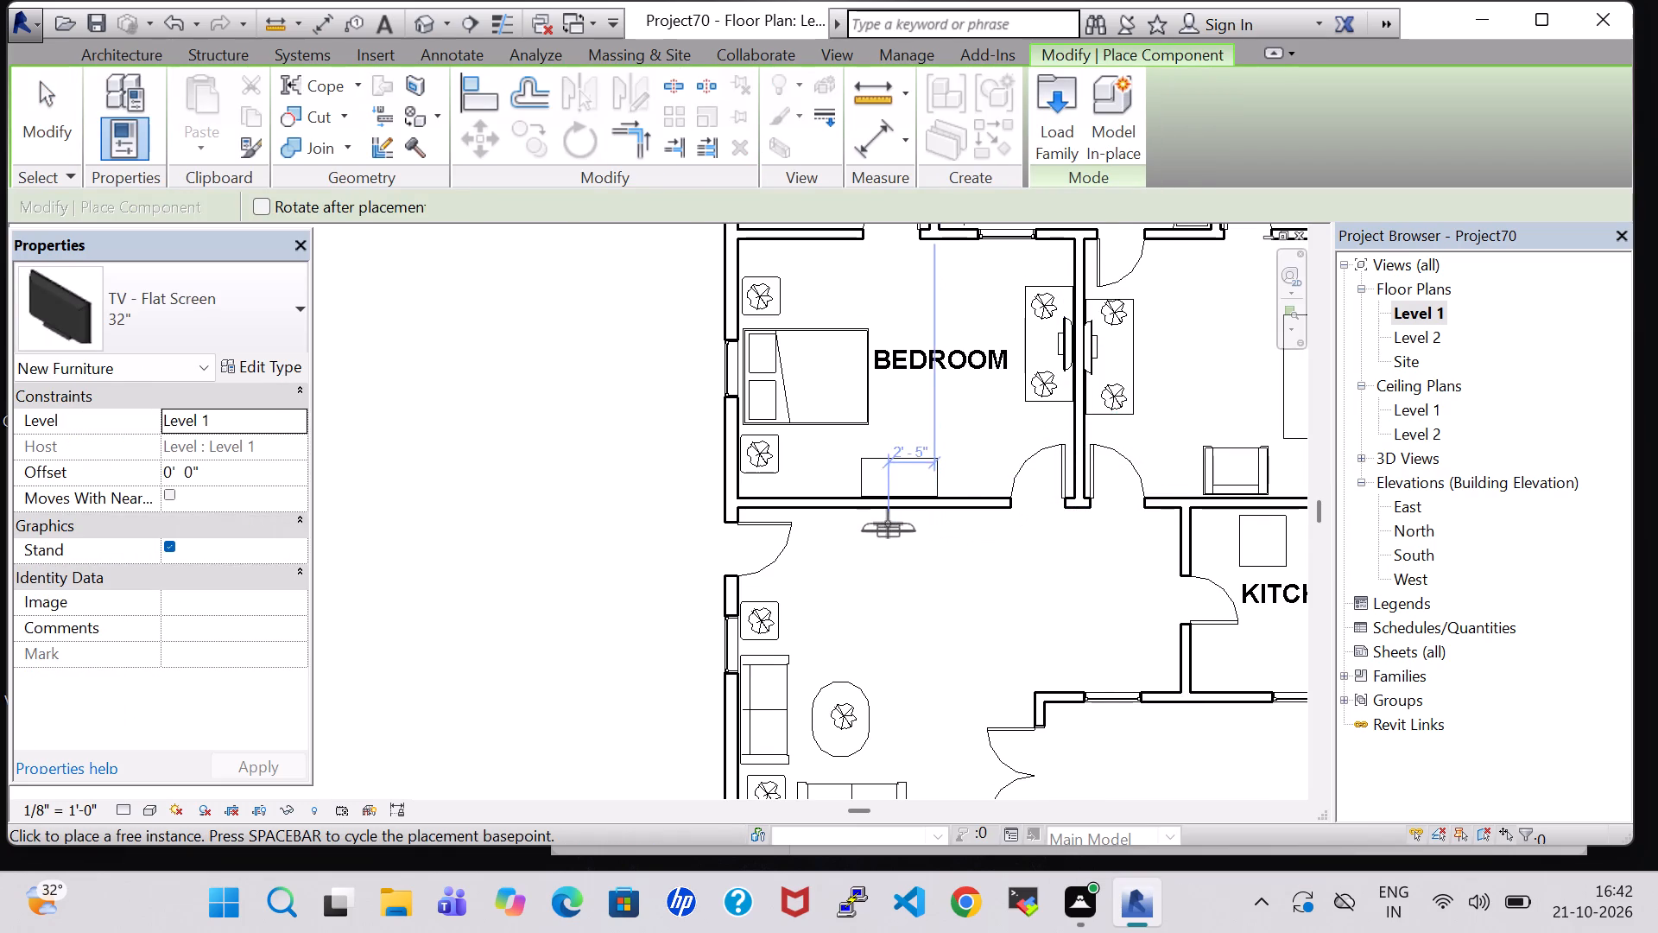
{"action": "scroll", "coordinate": [888, 524], "scroll_direction": "up", "scroll_amount": 11}
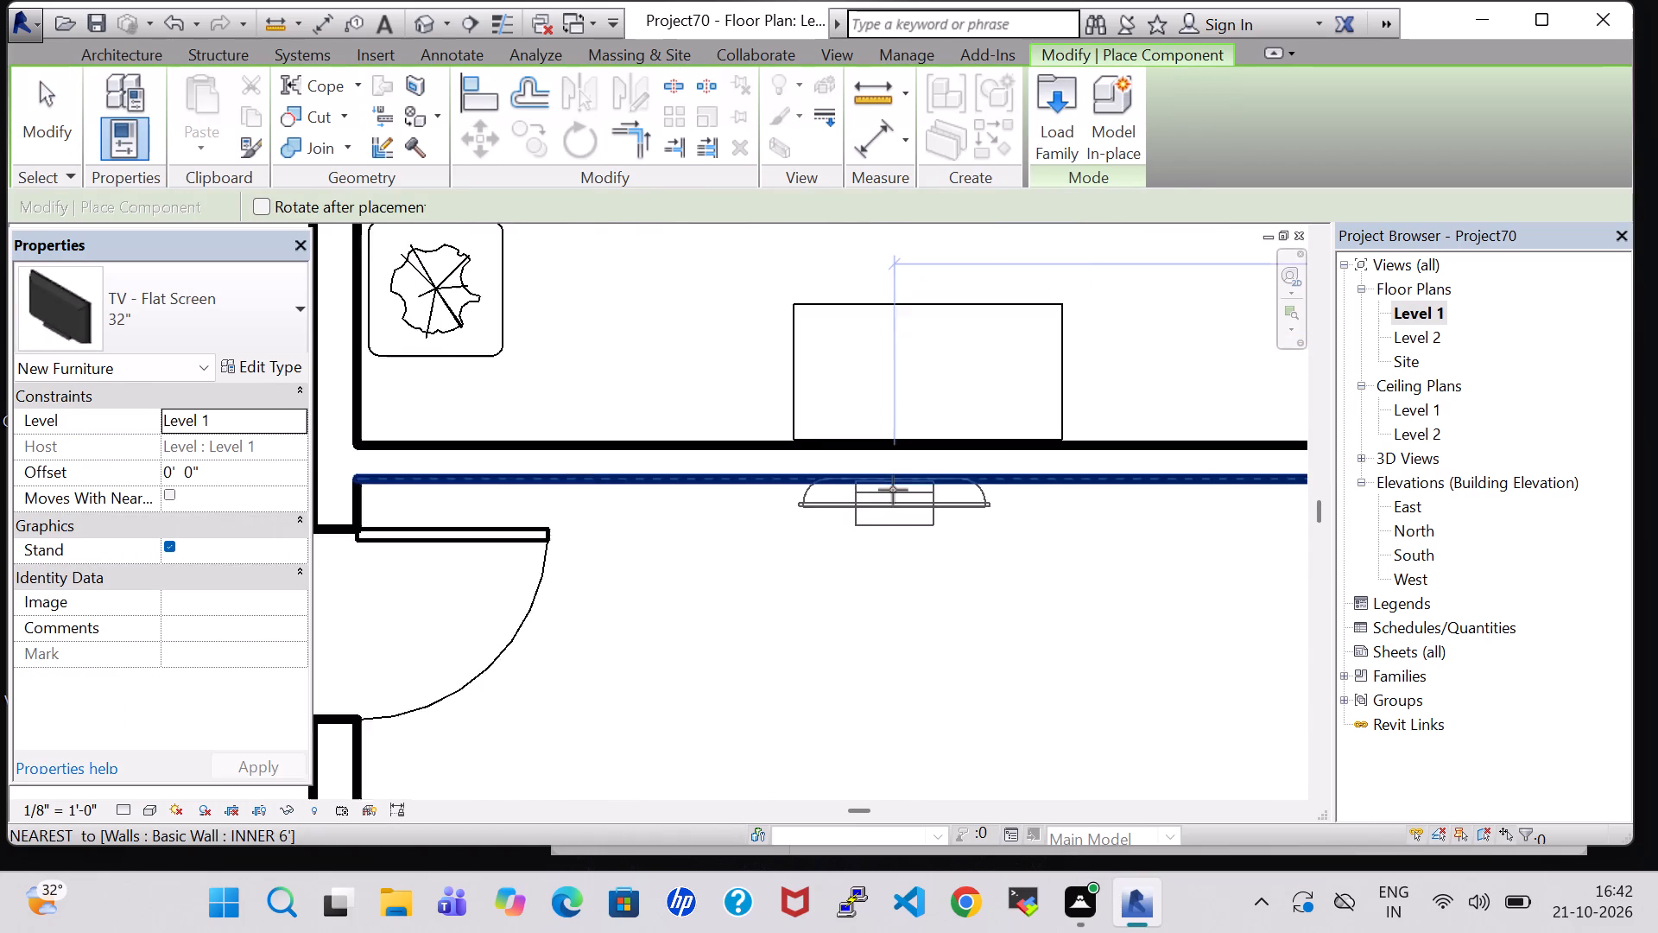
{"action": "scroll", "coordinate": [893, 490], "scroll_direction": "up", "scroll_amount": 3}
{"action": "left_click", "coordinate": [883, 477]}
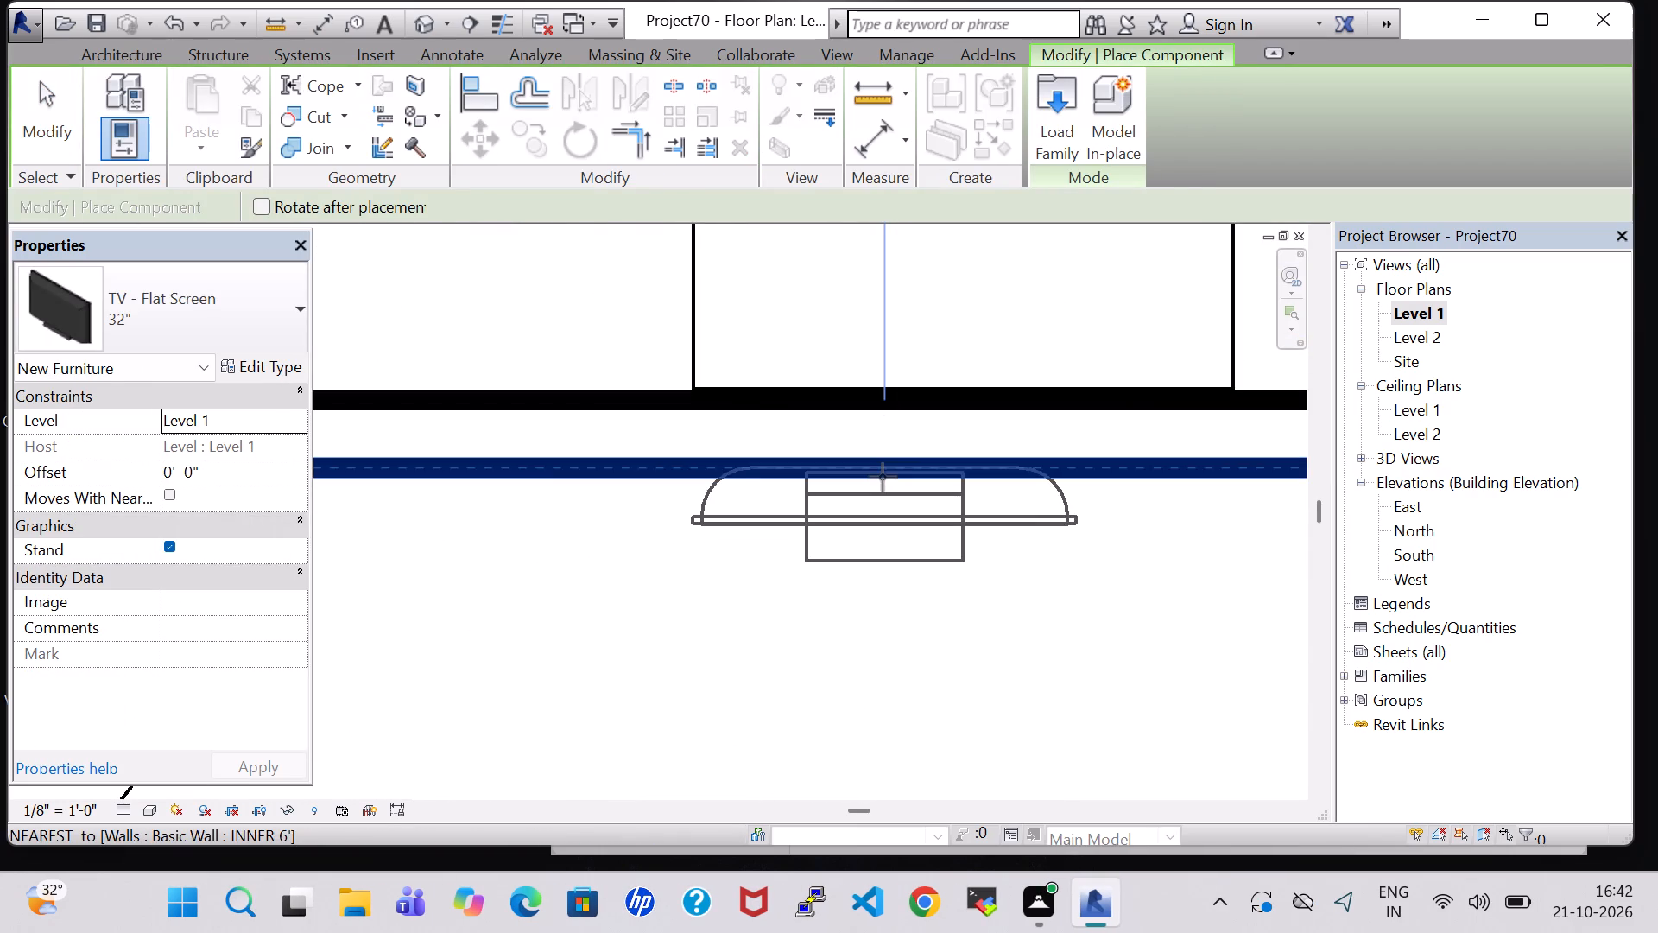
{"action": "key", "text": "Escape"}
{"action": "key", "text": "Escape"}
Nudge the living space TV slightly south until its back sits flush with the north wall's inner face.
{"action": "left_click", "coordinate": [892, 549]}
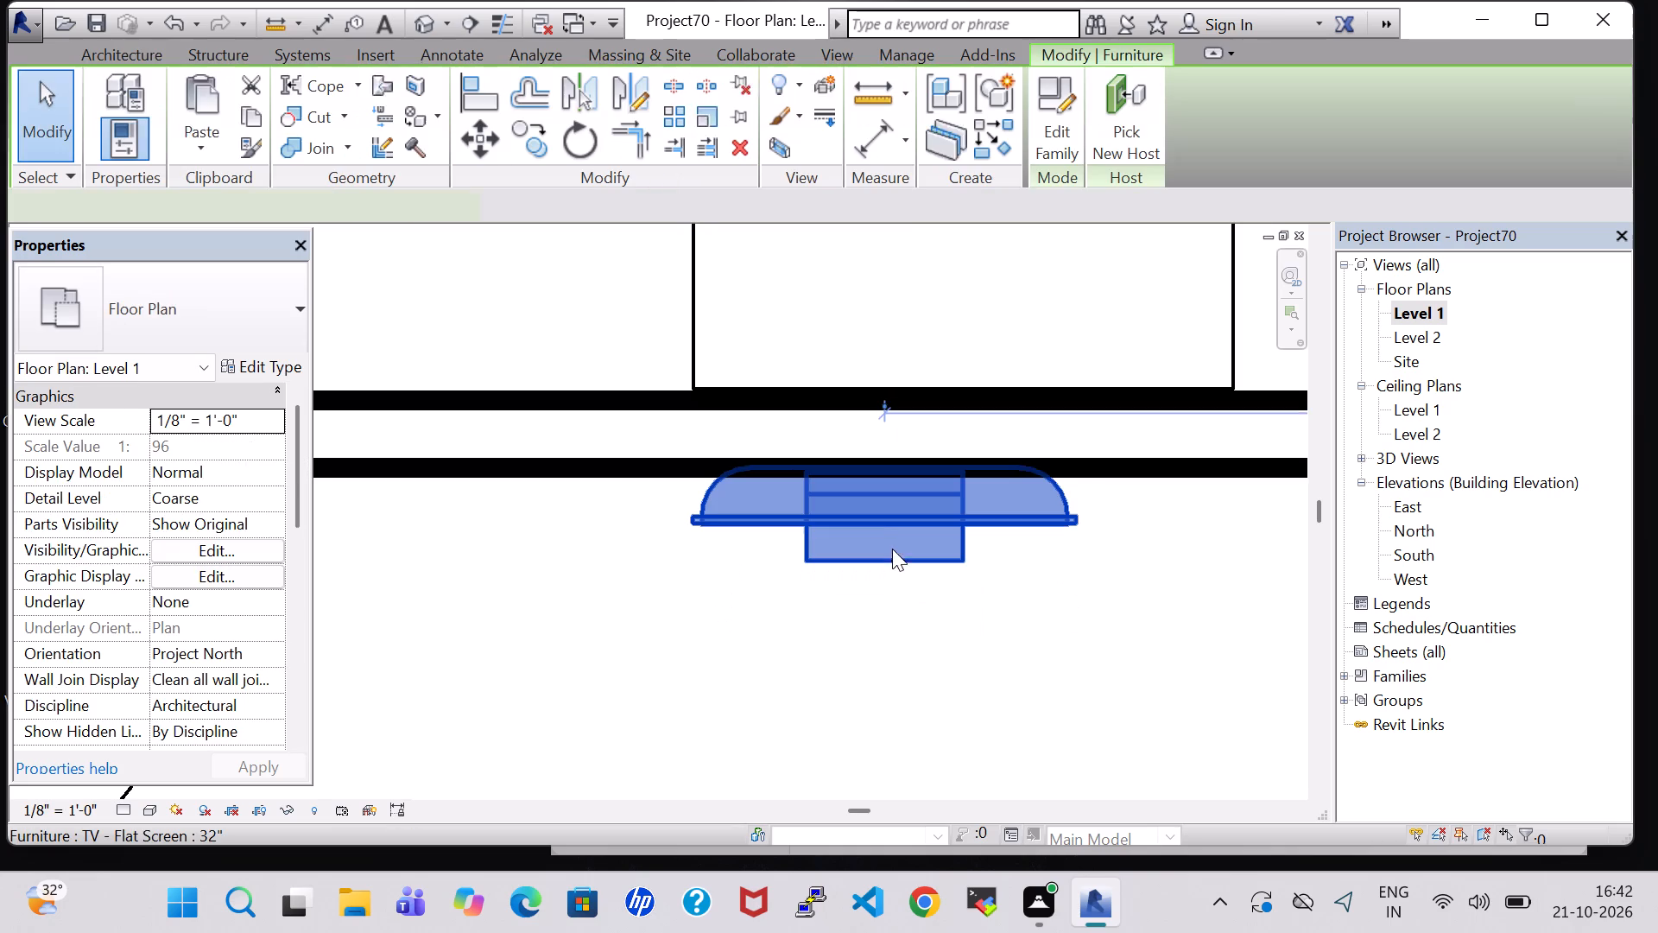
{"action": "key", "text": "Down"}
{"action": "key", "text": "Down"}
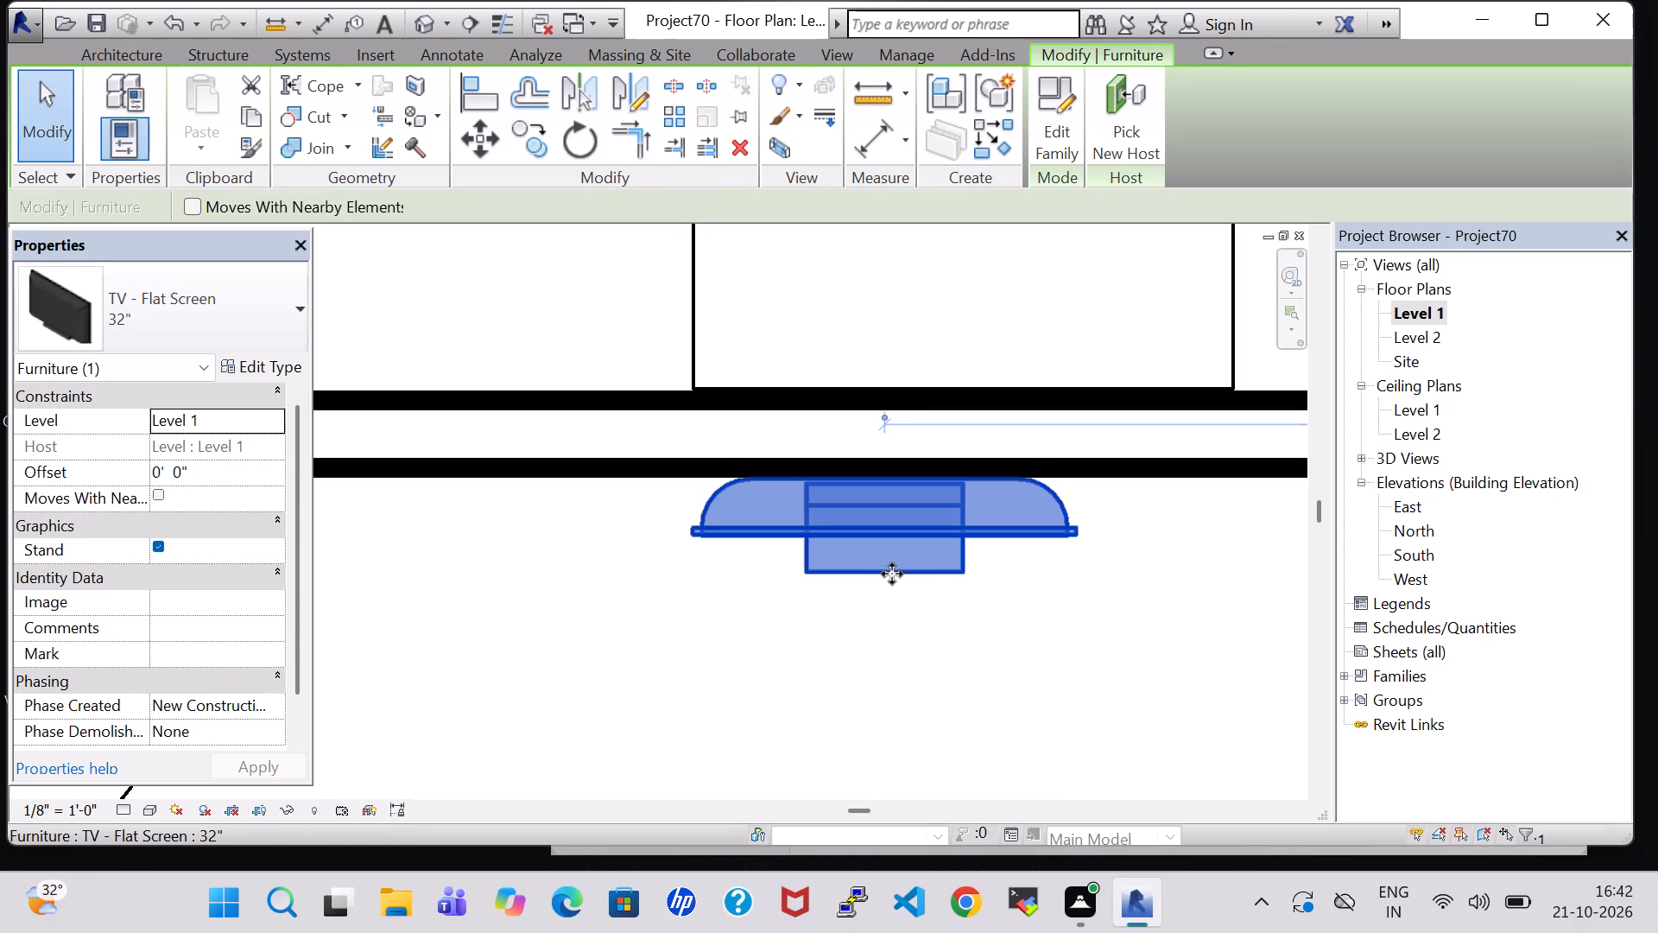
{"action": "key", "text": "Up"}
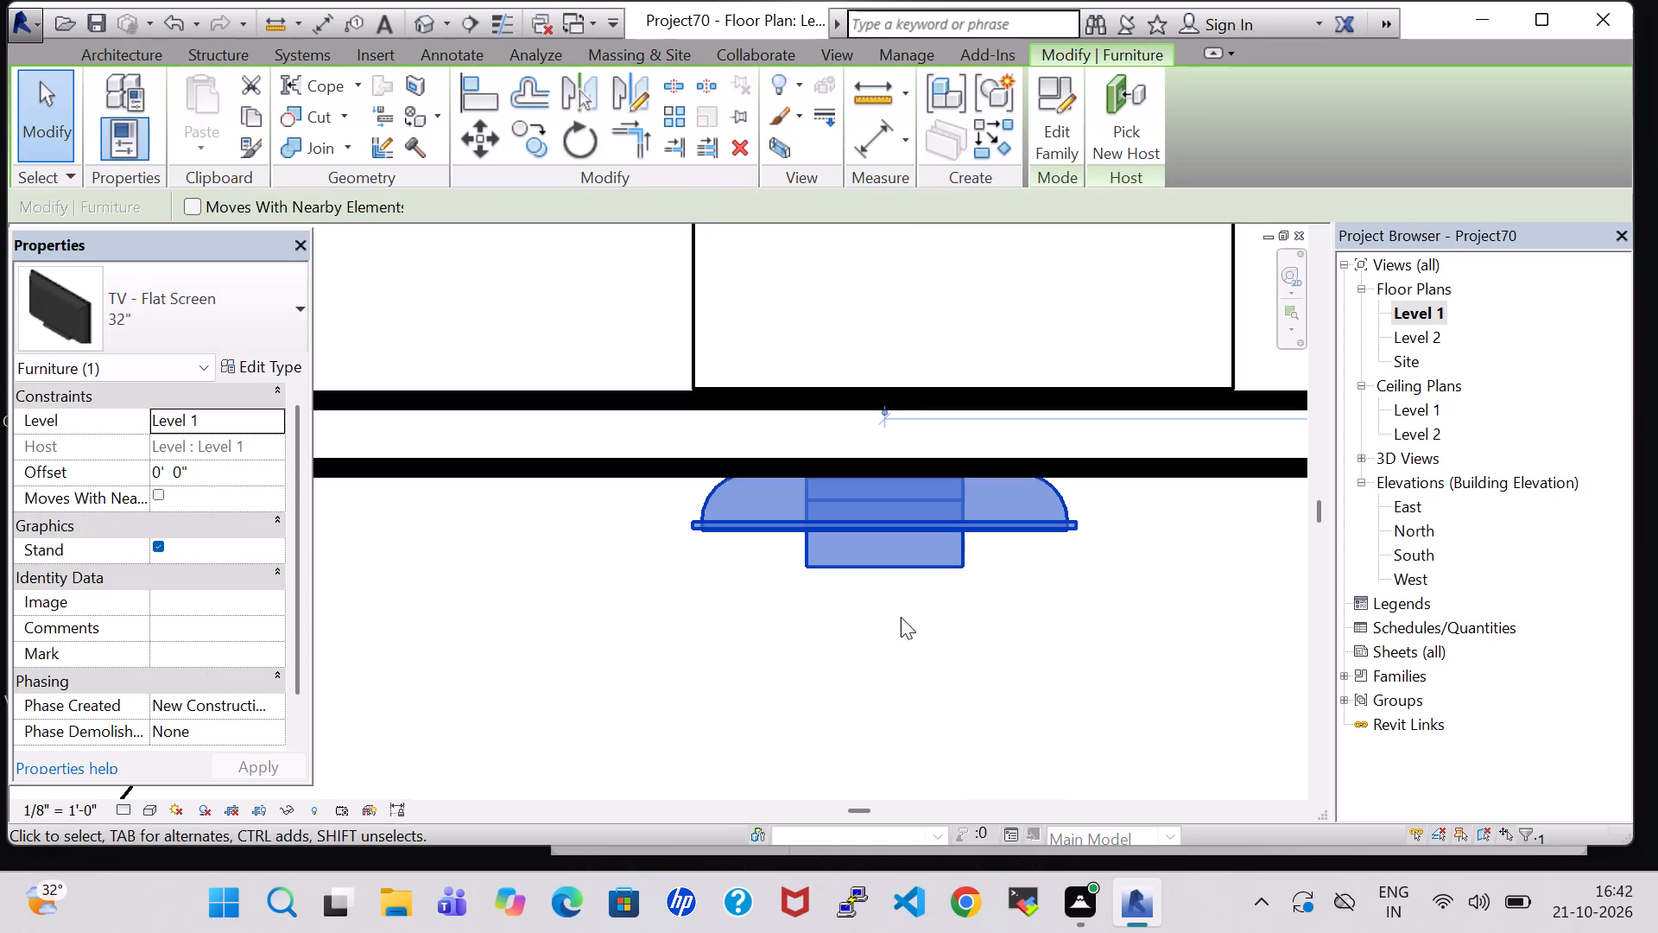
{"action": "left_click", "coordinate": [891, 633]}
Set the offset of the living space TV to 3'-5".
{"action": "left_click", "coordinate": [859, 516]}
{"action": "left_click", "coordinate": [164, 470]}
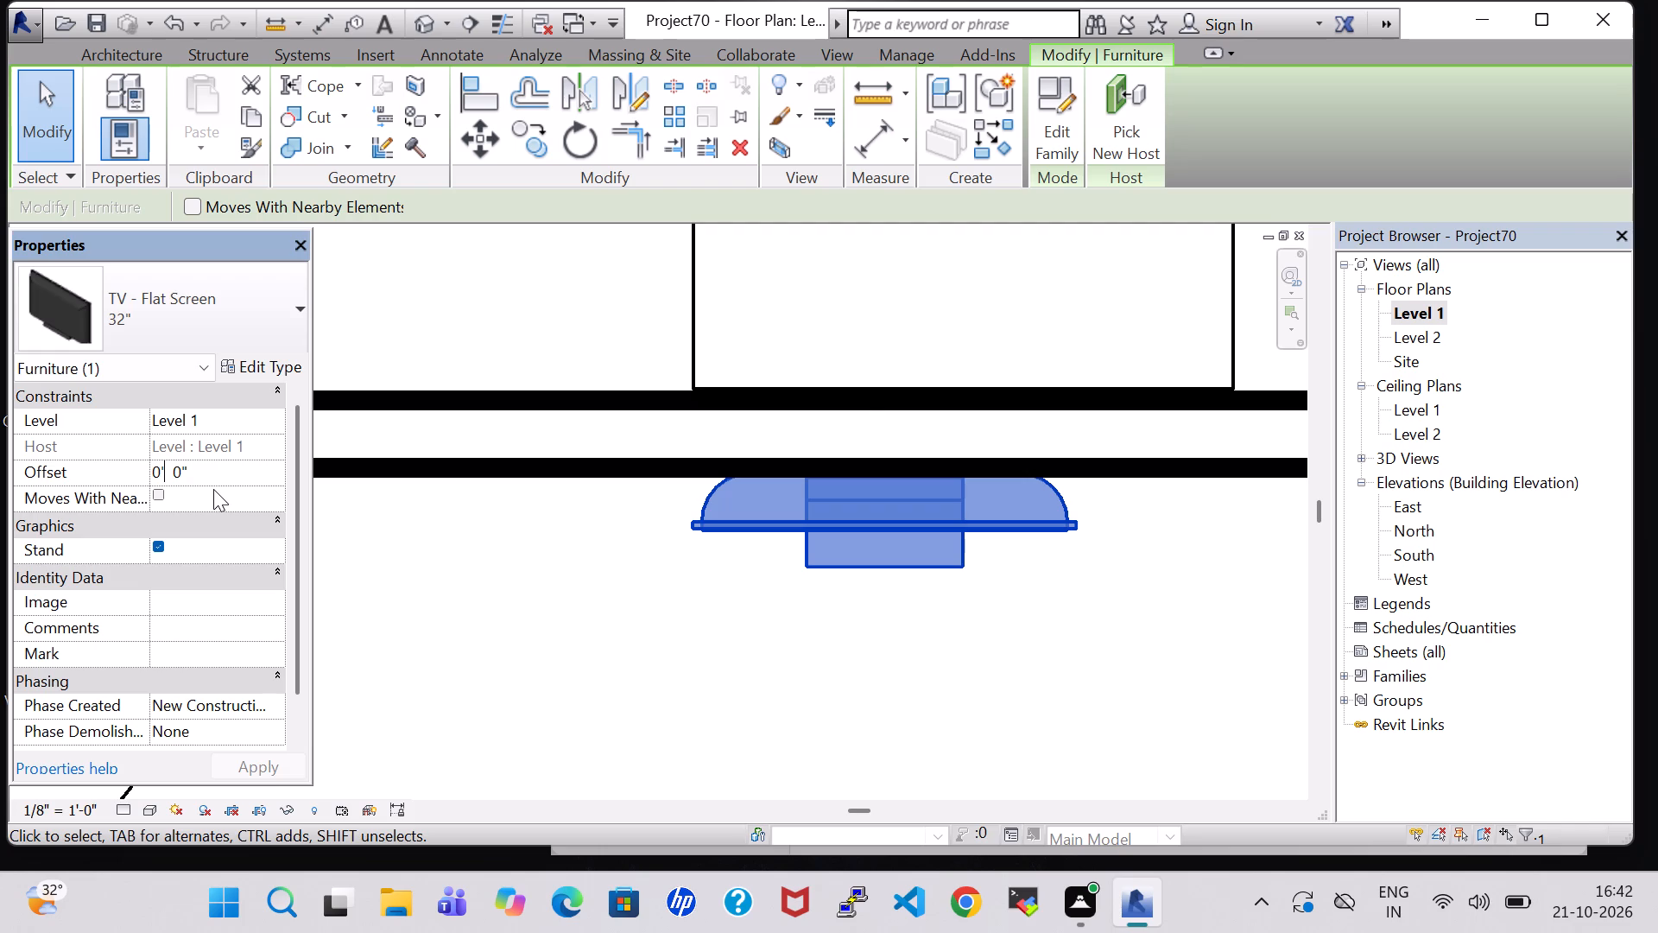
{"action": "key", "text": "Left"}
{"action": "key", "text": "BackSpace"}
{"action": "key", "text": "3"}
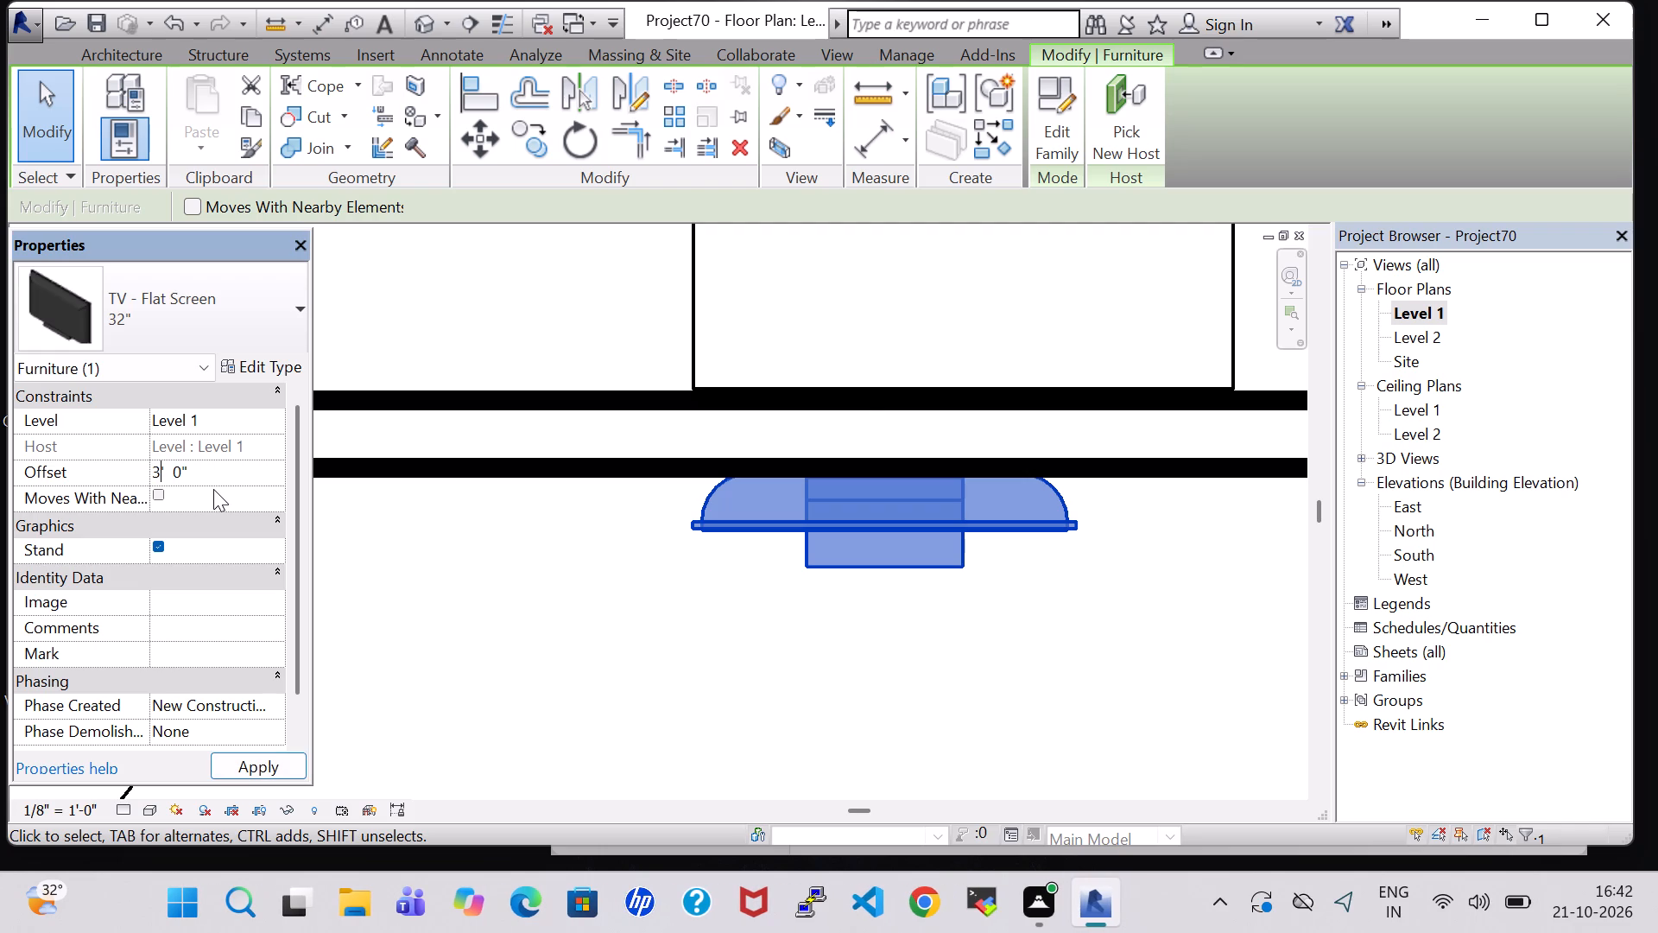
{"action": "left_click", "coordinate": [181, 473]}
{"action": "key", "text": "BackSpace"}
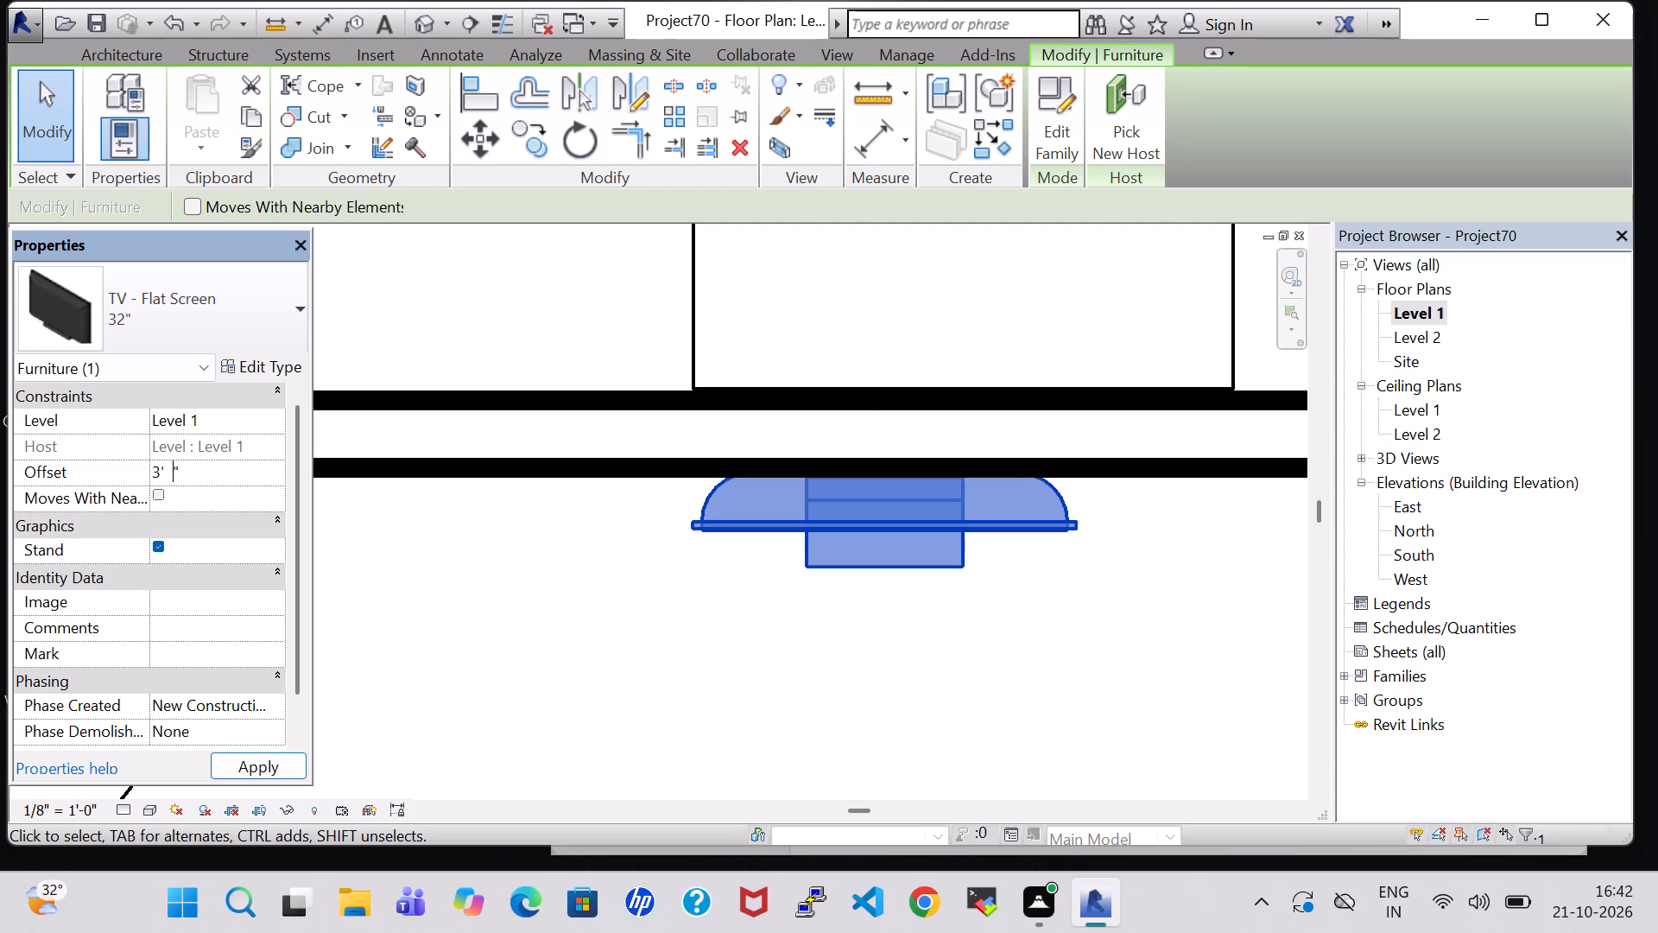
{"action": "key", "text": "5"}
{"action": "left_click", "coordinate": [266, 757]}
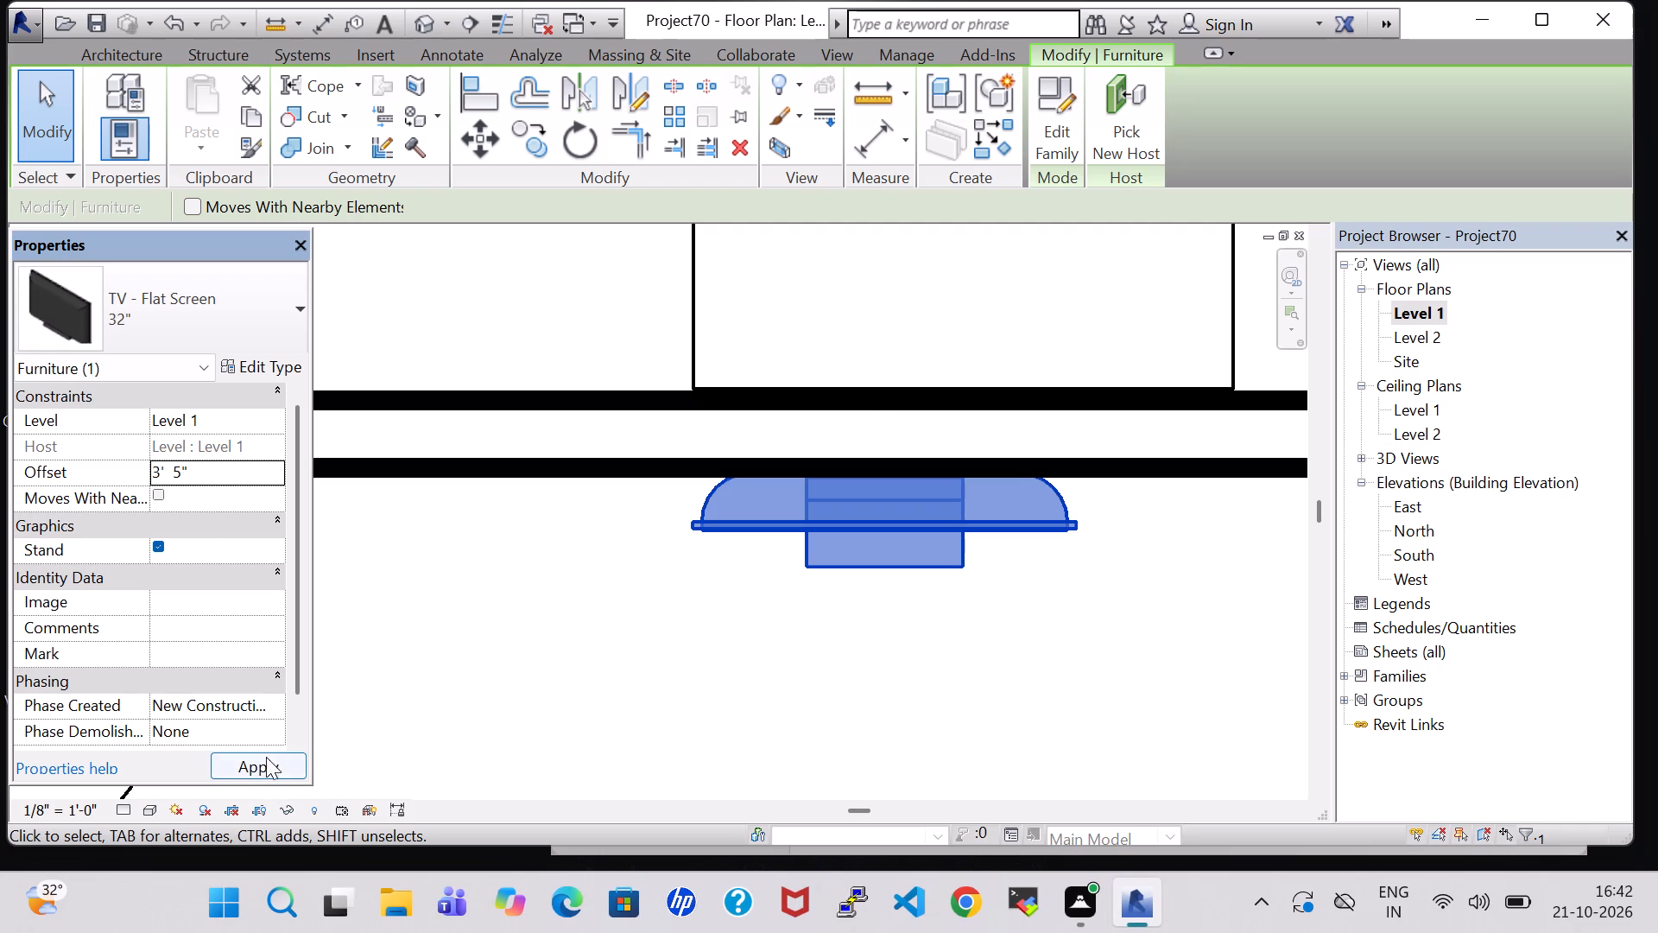
{"action": "left_click", "coordinate": [735, 739]}
Create a similar Table-Rectangular 72" x 30" from the bedroom's TV table and place it against the living space's north wall, centred on the TV.
{"action": "scroll", "coordinate": [738, 739], "scroll_direction": "down", "scroll_amount": 7}
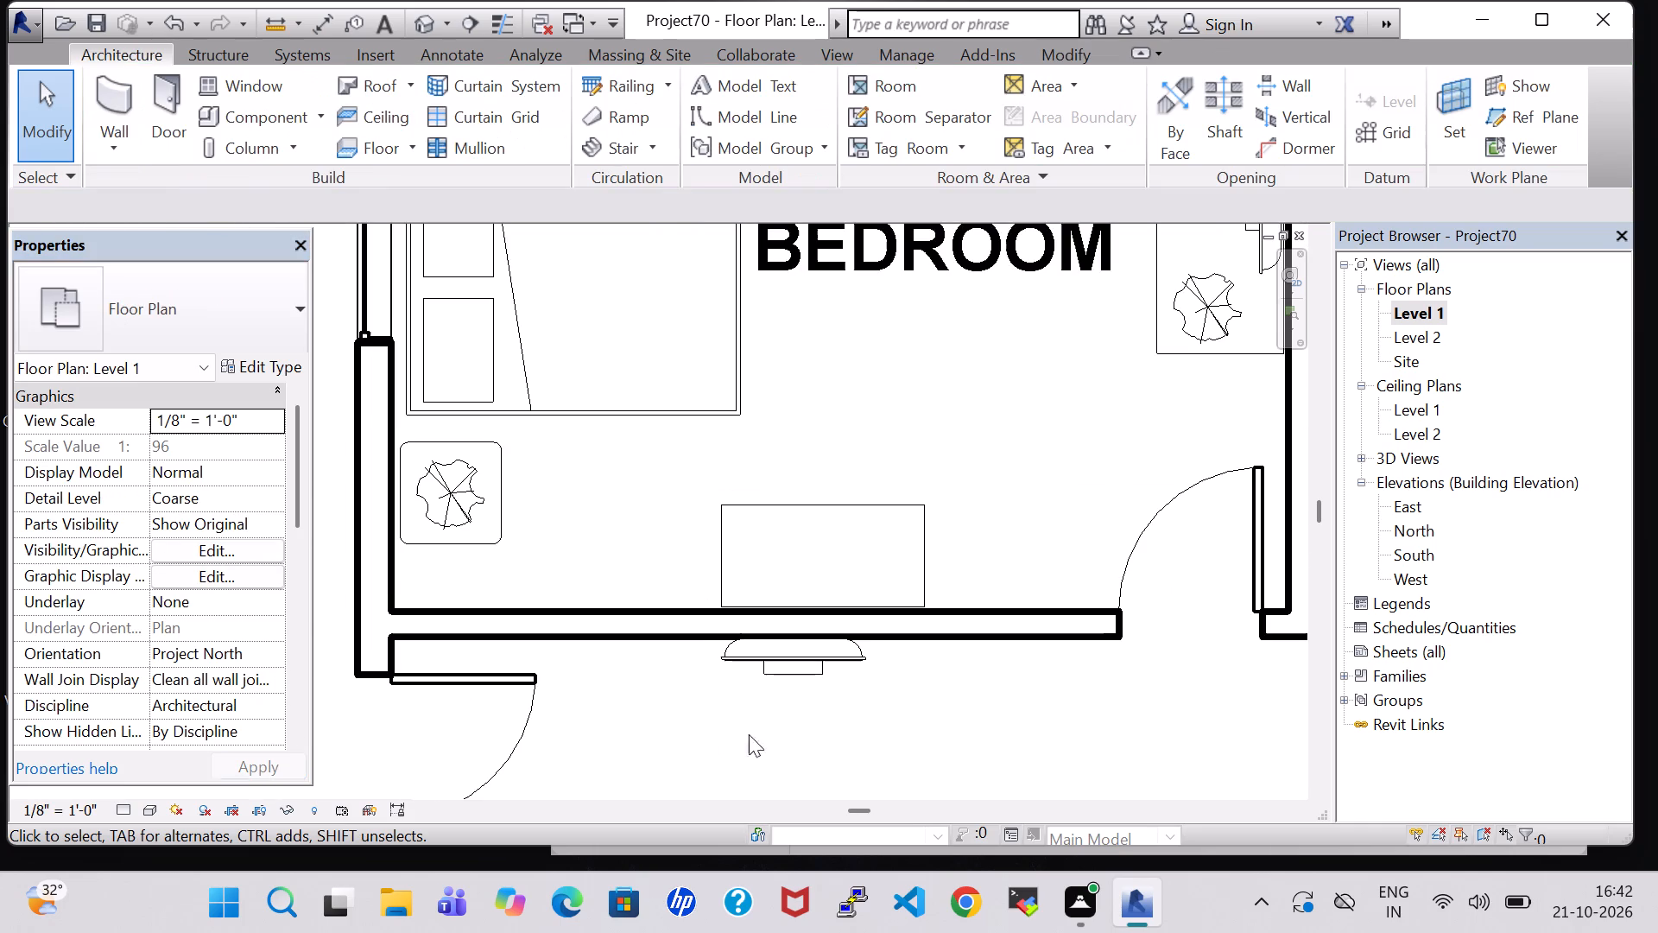
{"action": "middle_click_drag", "start_coordinate": [837, 746], "coordinate": [838, 678]}
{"action": "scroll", "coordinate": [838, 671], "scroll_direction": "down", "scroll_amount": 5}
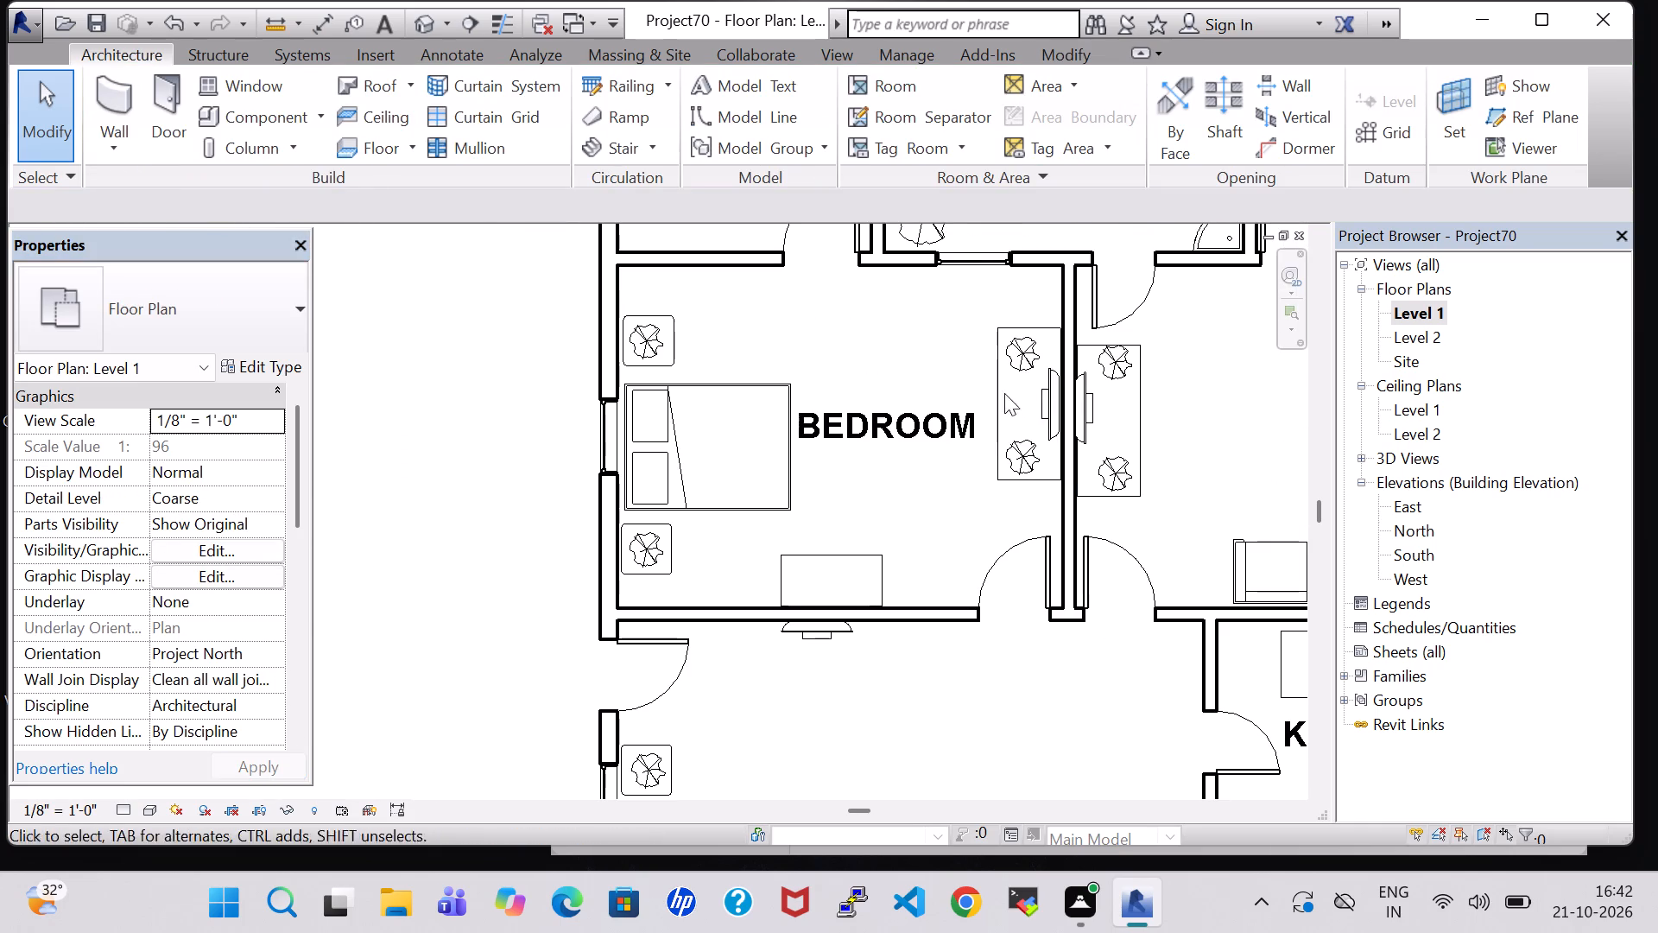
{"action": "left_click", "coordinate": [998, 394]}
{"action": "right_click", "coordinate": [998, 394]}
{"action": "left_click", "coordinate": [1103, 456]}
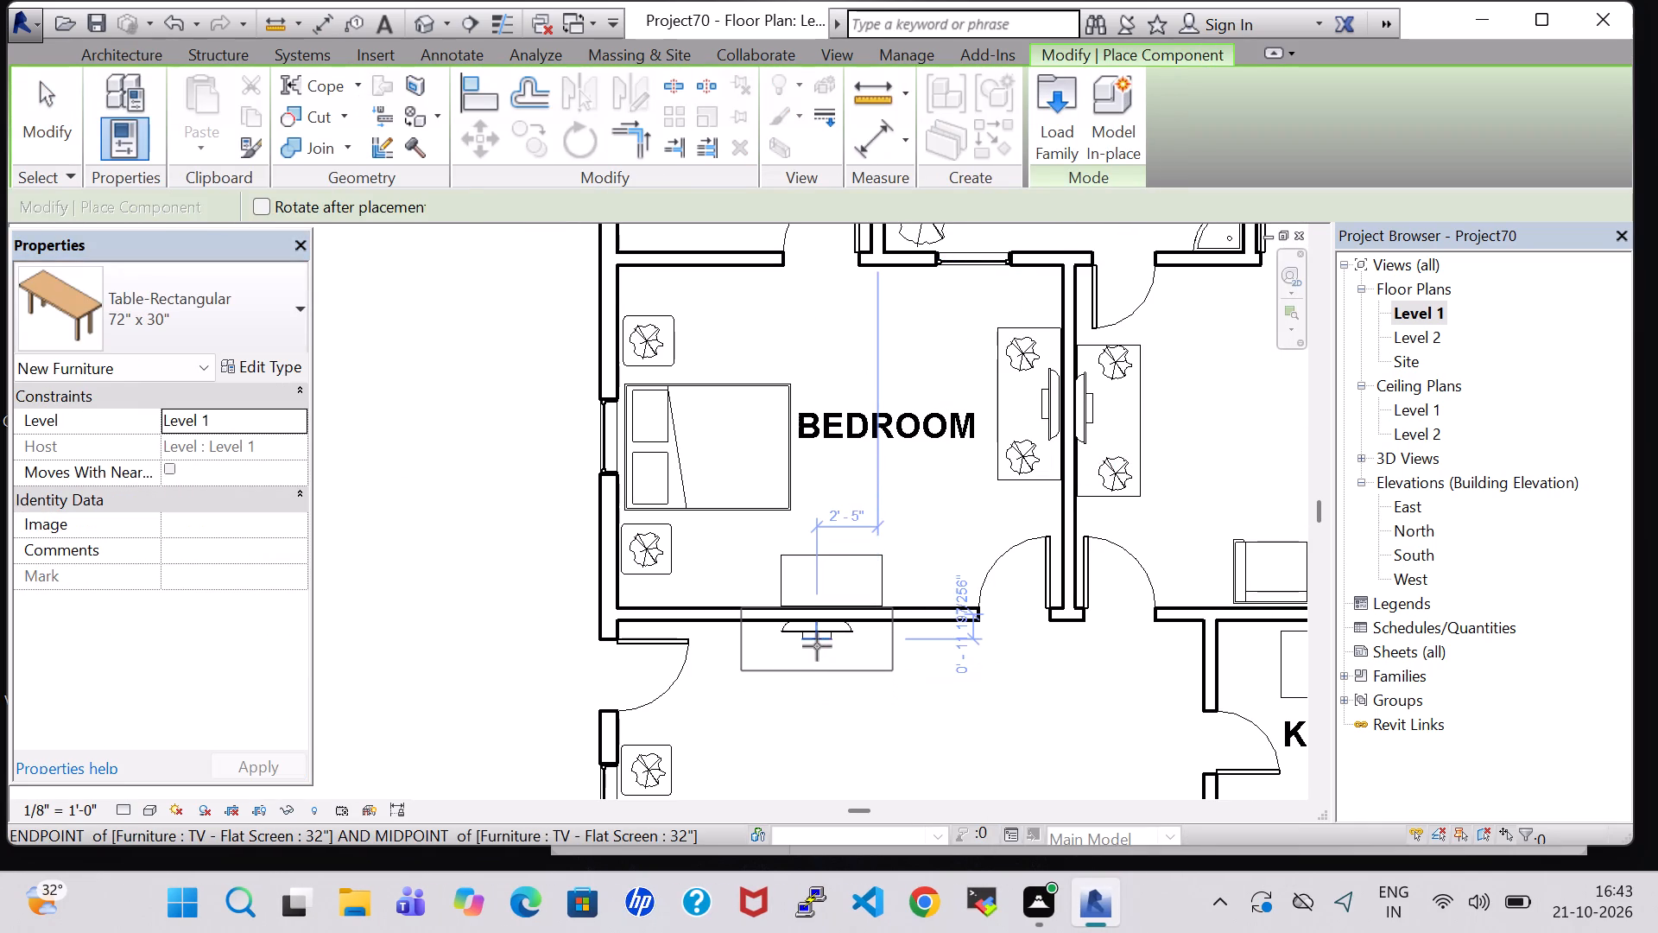
{"action": "scroll", "coordinate": [817, 652], "scroll_direction": "up", "scroll_amount": 6}
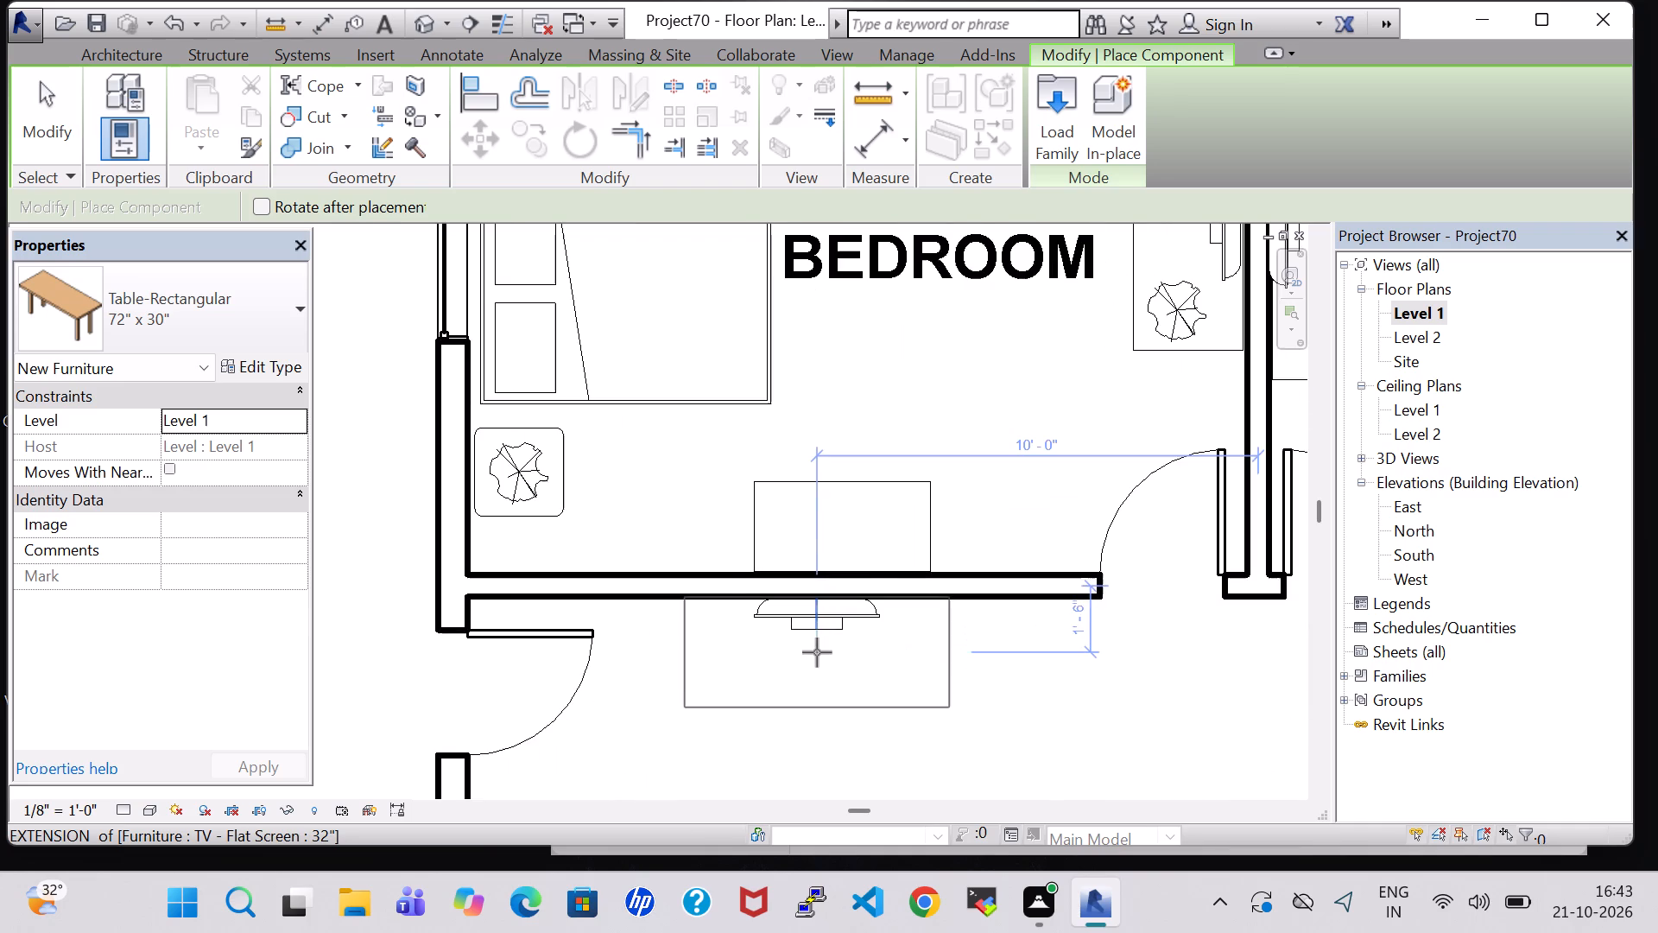
{"action": "left_click", "coordinate": [817, 652]}
{"action": "key", "text": "Escape"}
{"action": "key", "text": "Escape"}
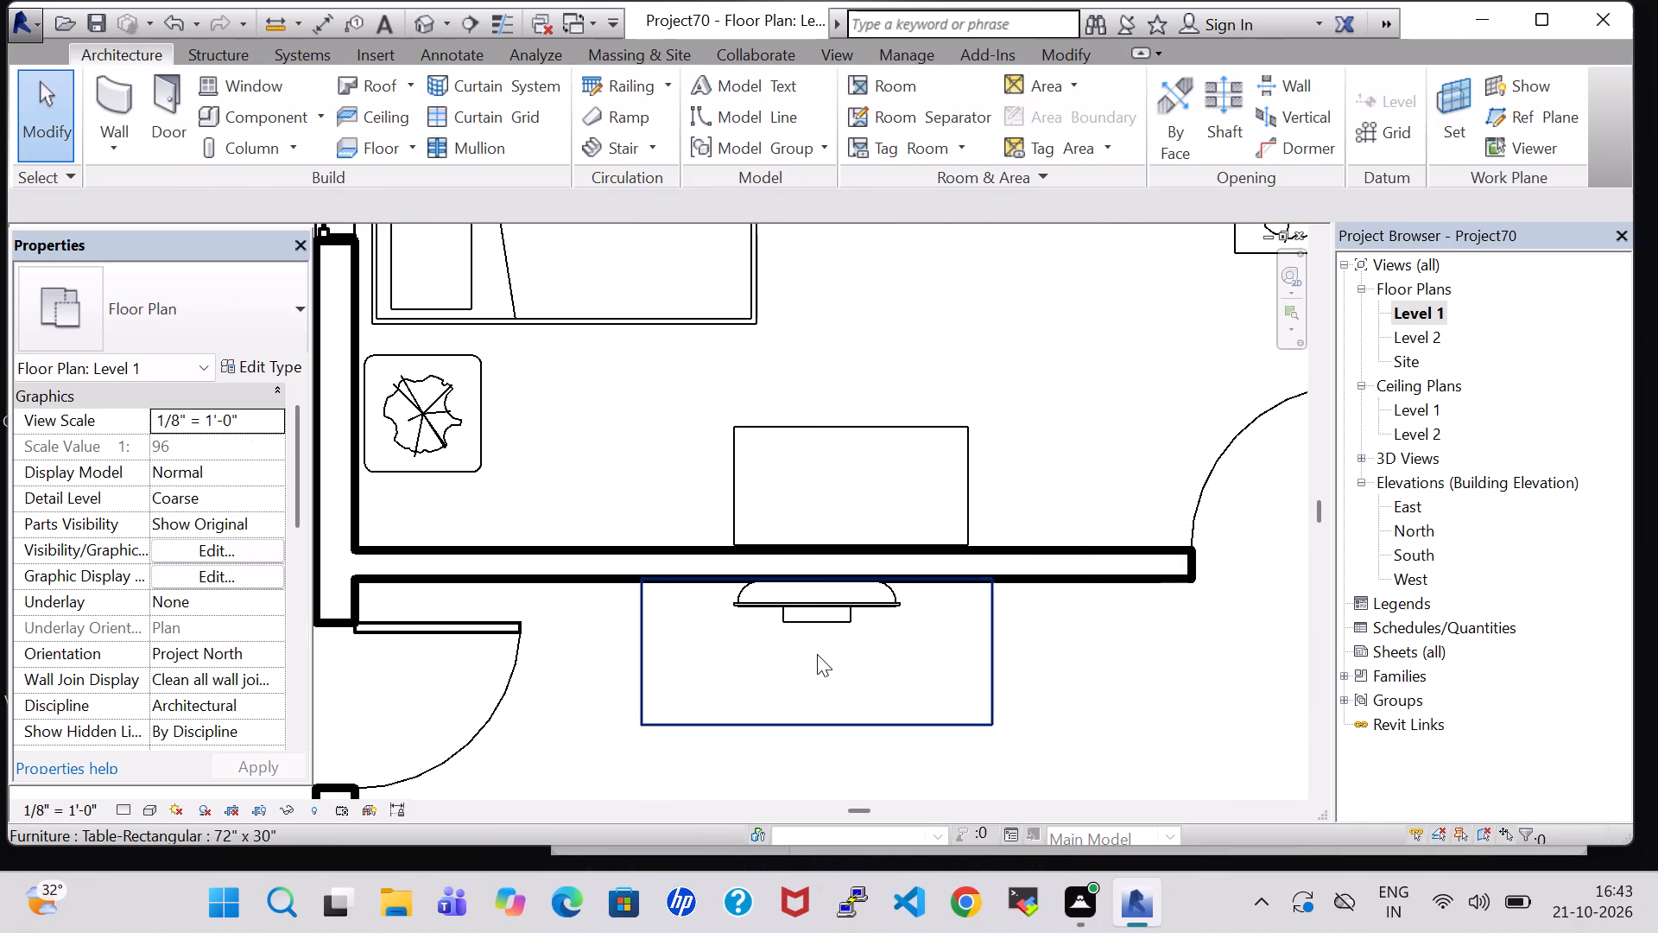
Create similar RPC Plant - Tropical Agave 1.5' from the bedroom's and place one at each end of the living space's TV table.
{"action": "scroll", "coordinate": [817, 655], "scroll_direction": "down", "scroll_amount": 7}
{"action": "left_click", "coordinate": [991, 494]}
{"action": "right_click", "coordinate": [991, 492]}
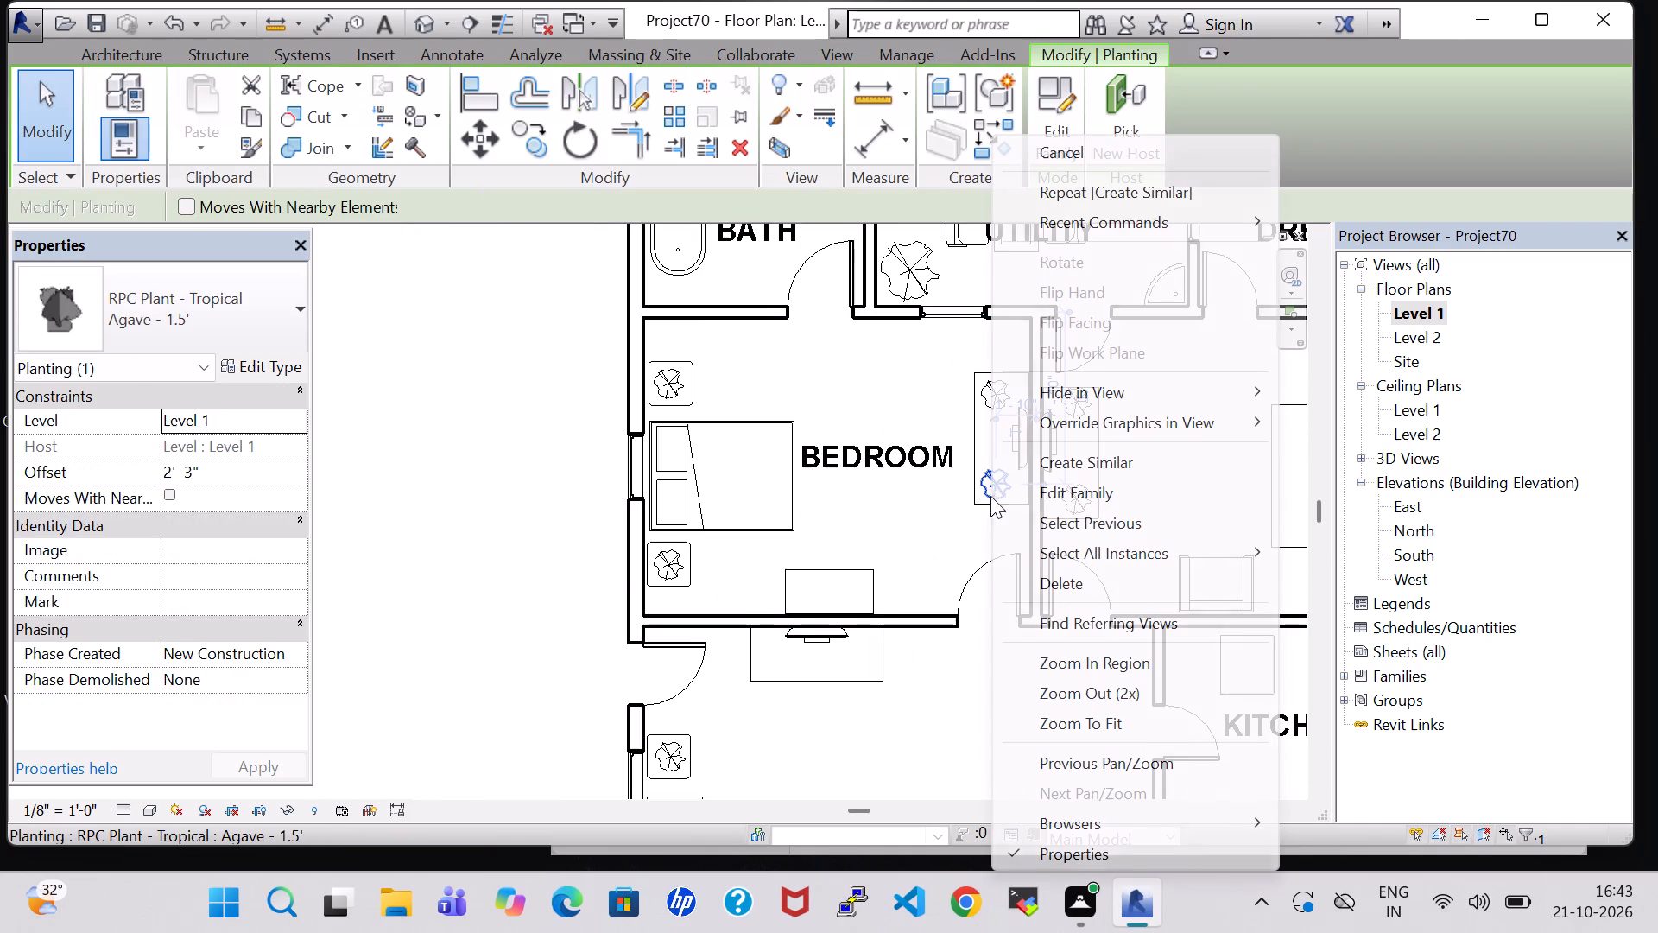
{"action": "left_click", "coordinate": [1058, 465]}
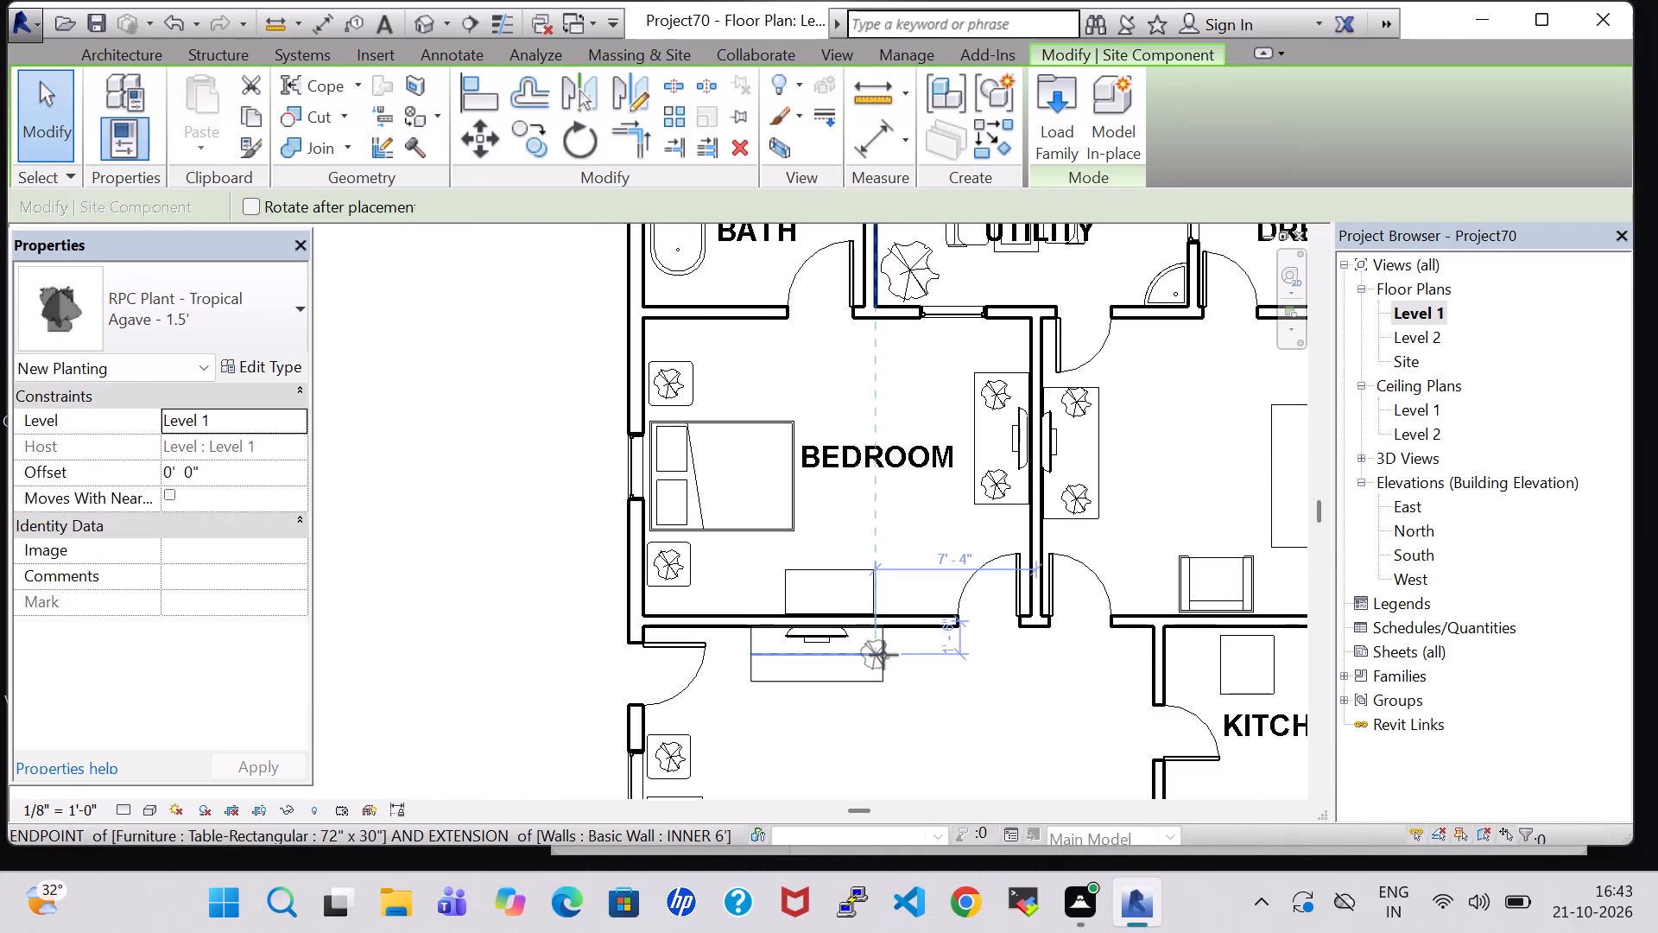
{"action": "left_click", "coordinate": [891, 655]}
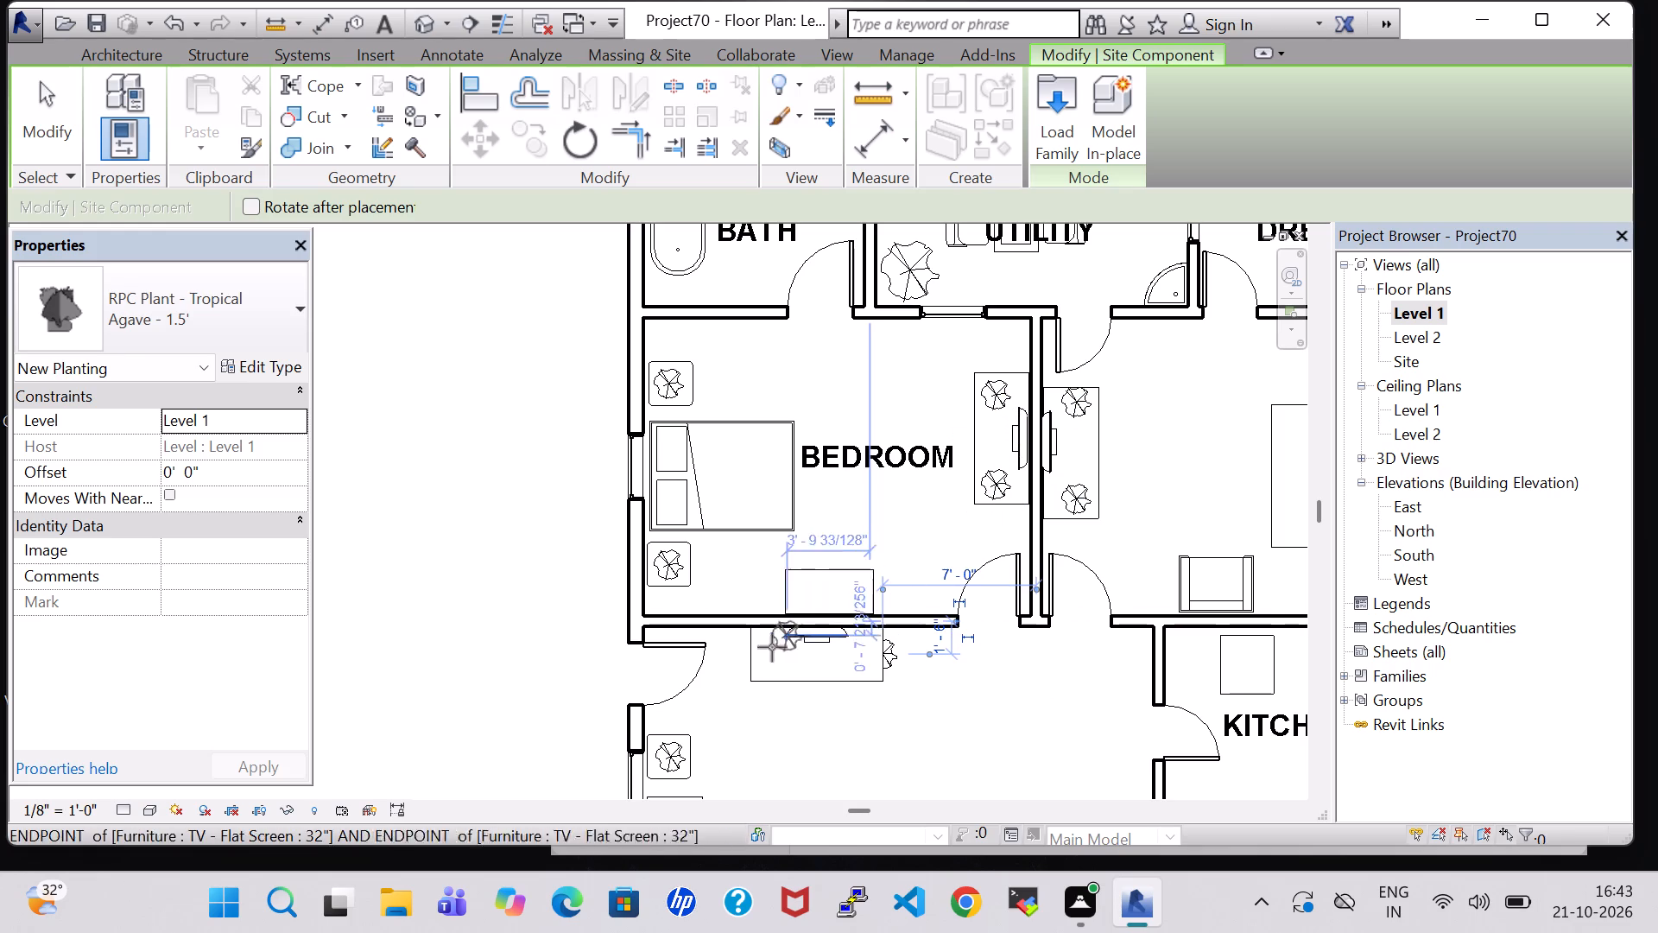
{"action": "left_click", "coordinate": [744, 664]}
{"action": "key", "text": "Escape"}
{"action": "key", "text": "Escape"}
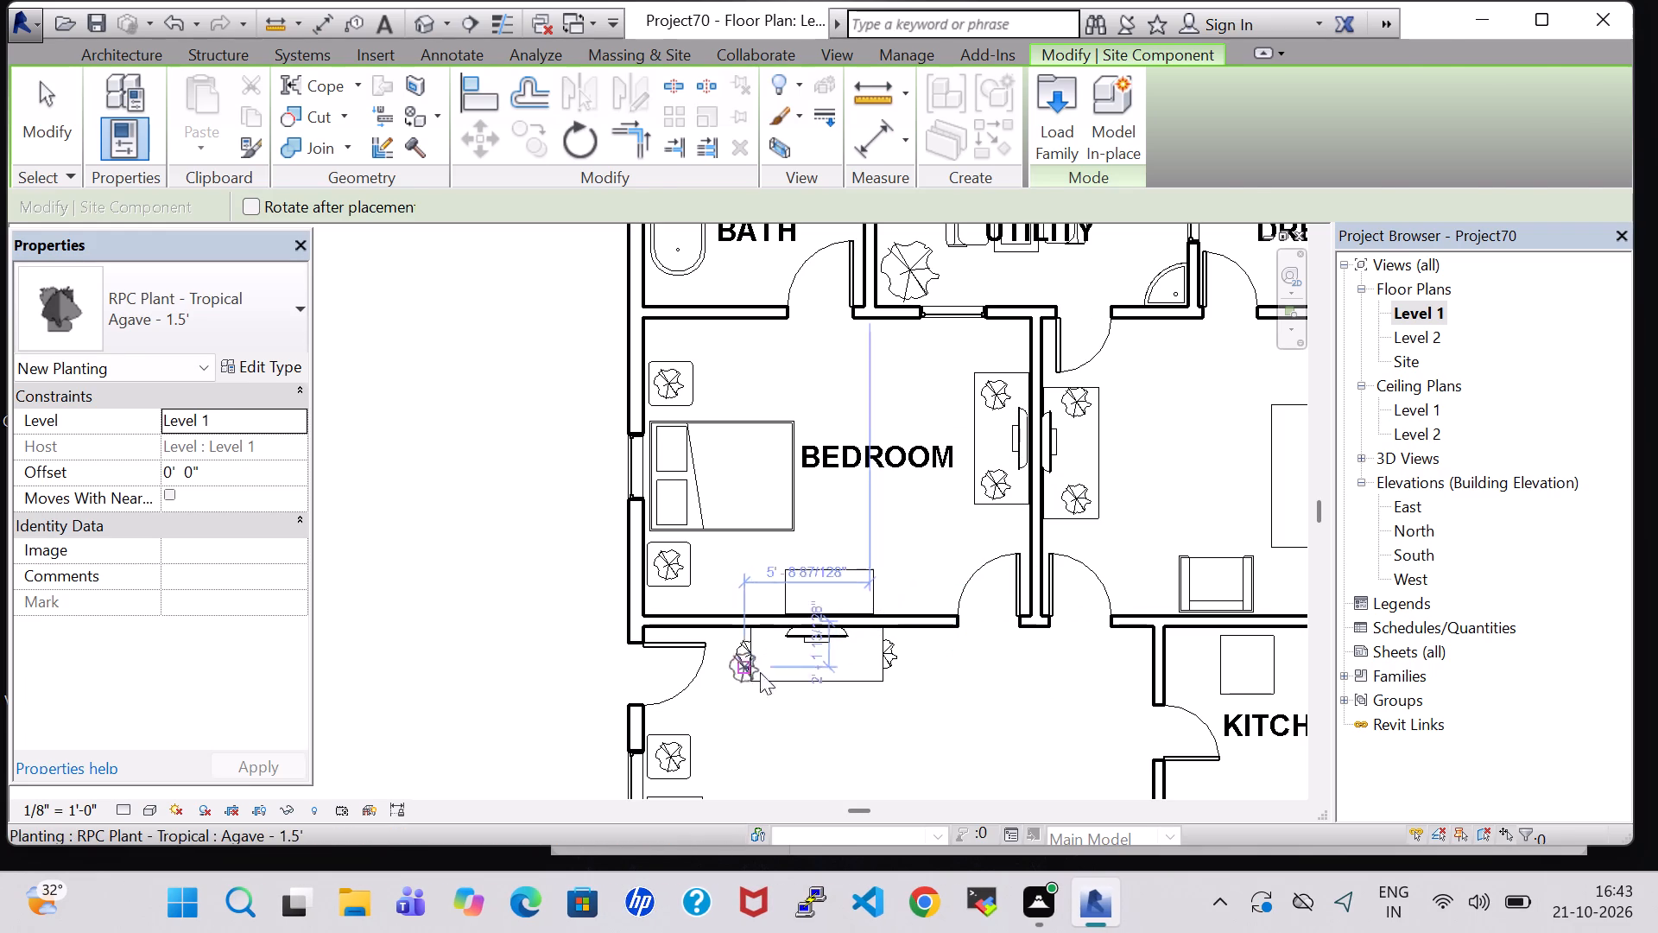
Check the height of the living space's TV table in its type properties.
{"action": "scroll", "coordinate": [914, 674], "scroll_direction": "up", "scroll_amount": 2}
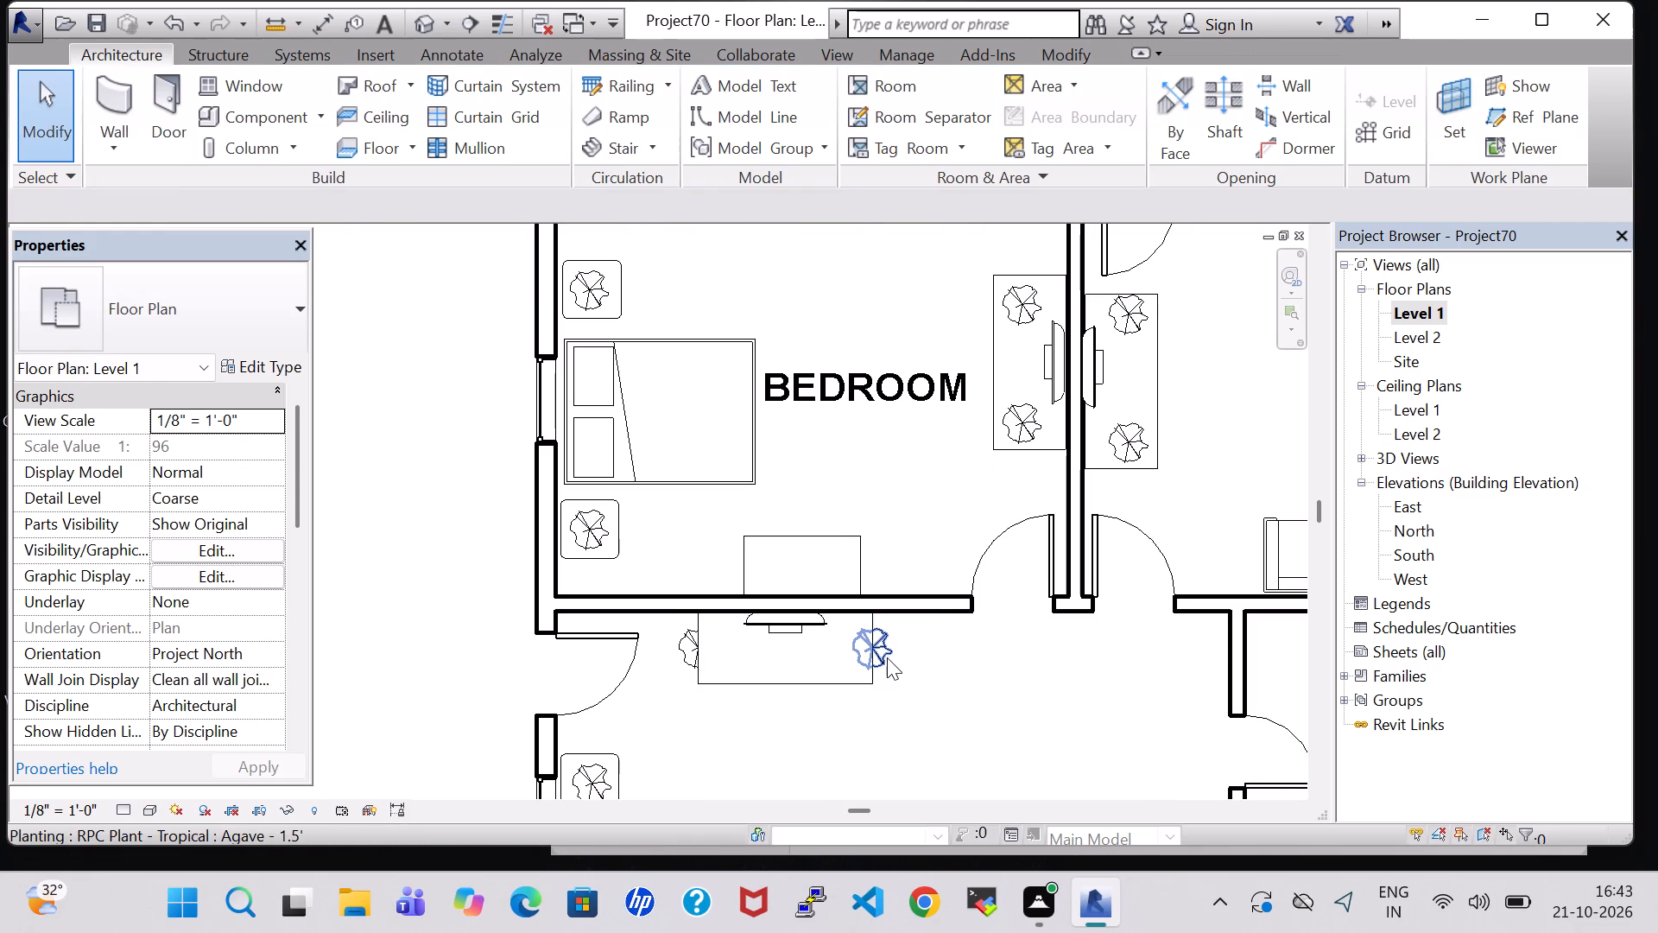
{"action": "left_click", "coordinate": [887, 654]}
{"action": "left_click", "coordinate": [773, 716]}
{"action": "left_click", "coordinate": [771, 676]}
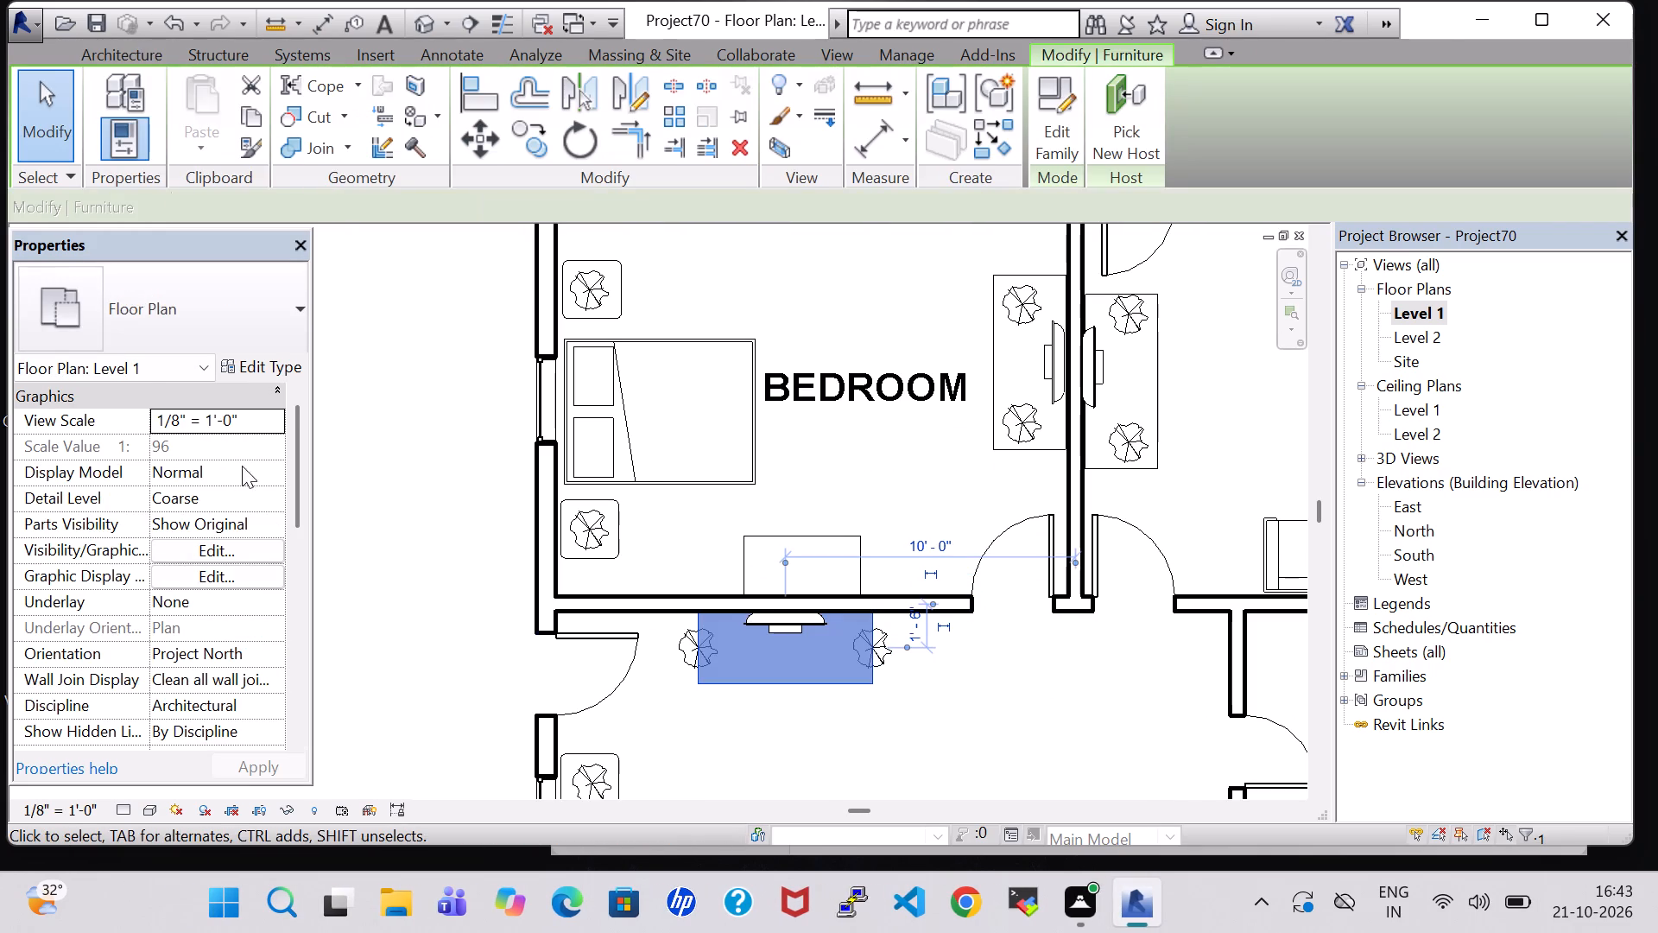
{"action": "left_click", "coordinate": [267, 361]}
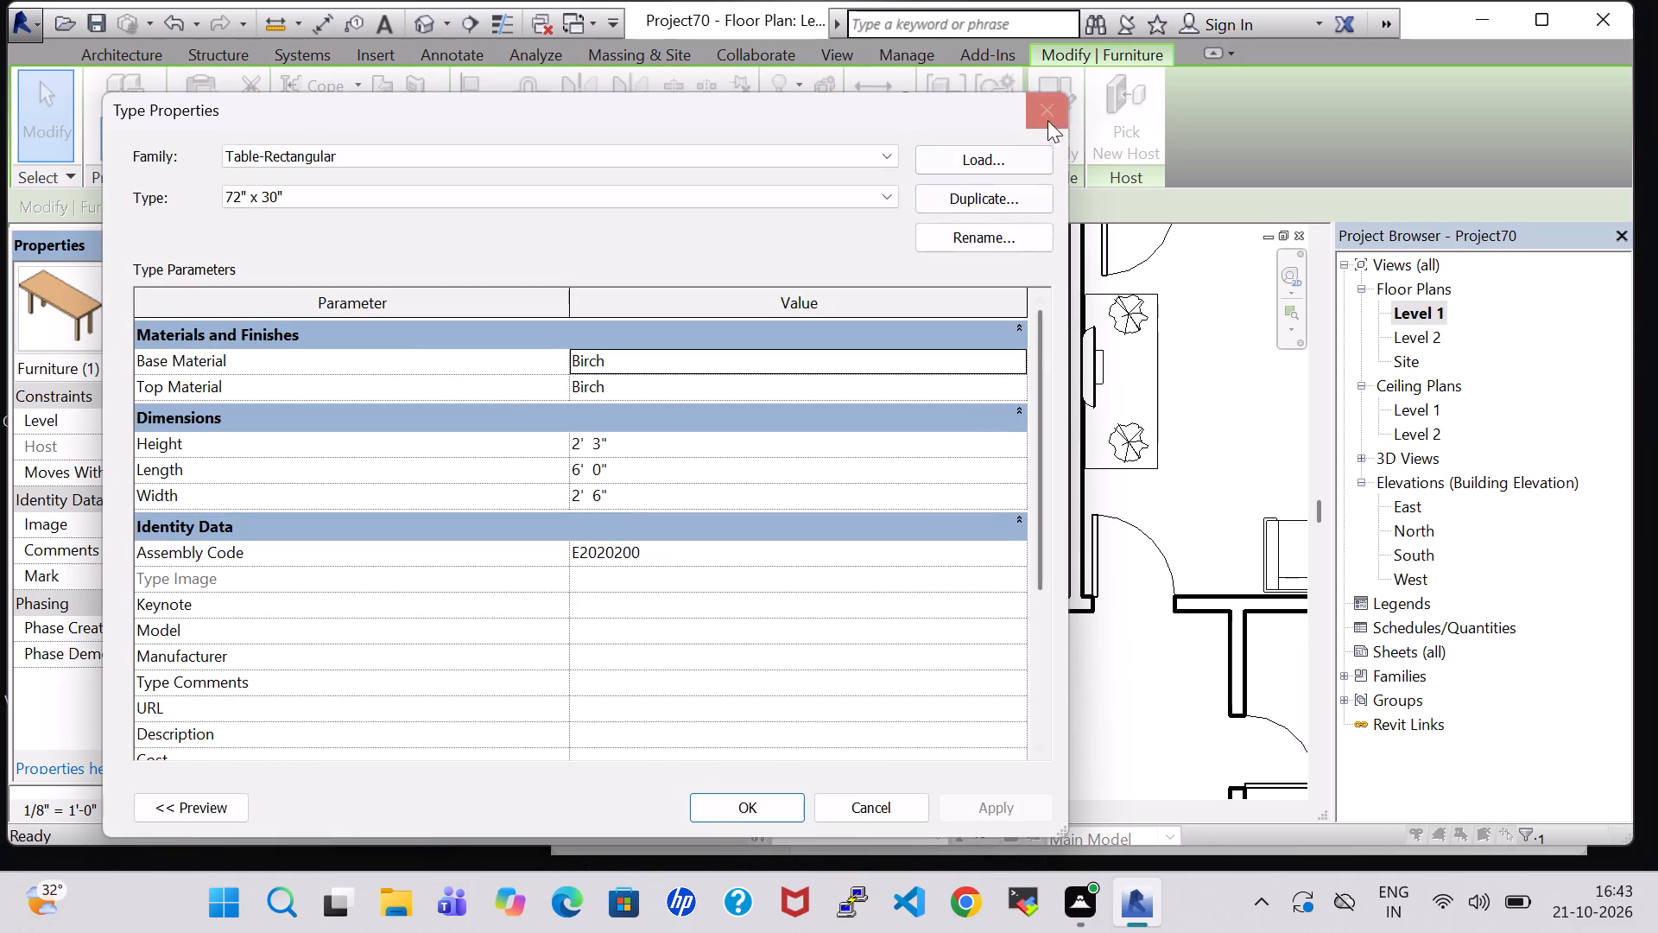
{"action": "left_click", "coordinate": [1053, 108]}
{"action": "left_click", "coordinate": [929, 727]}
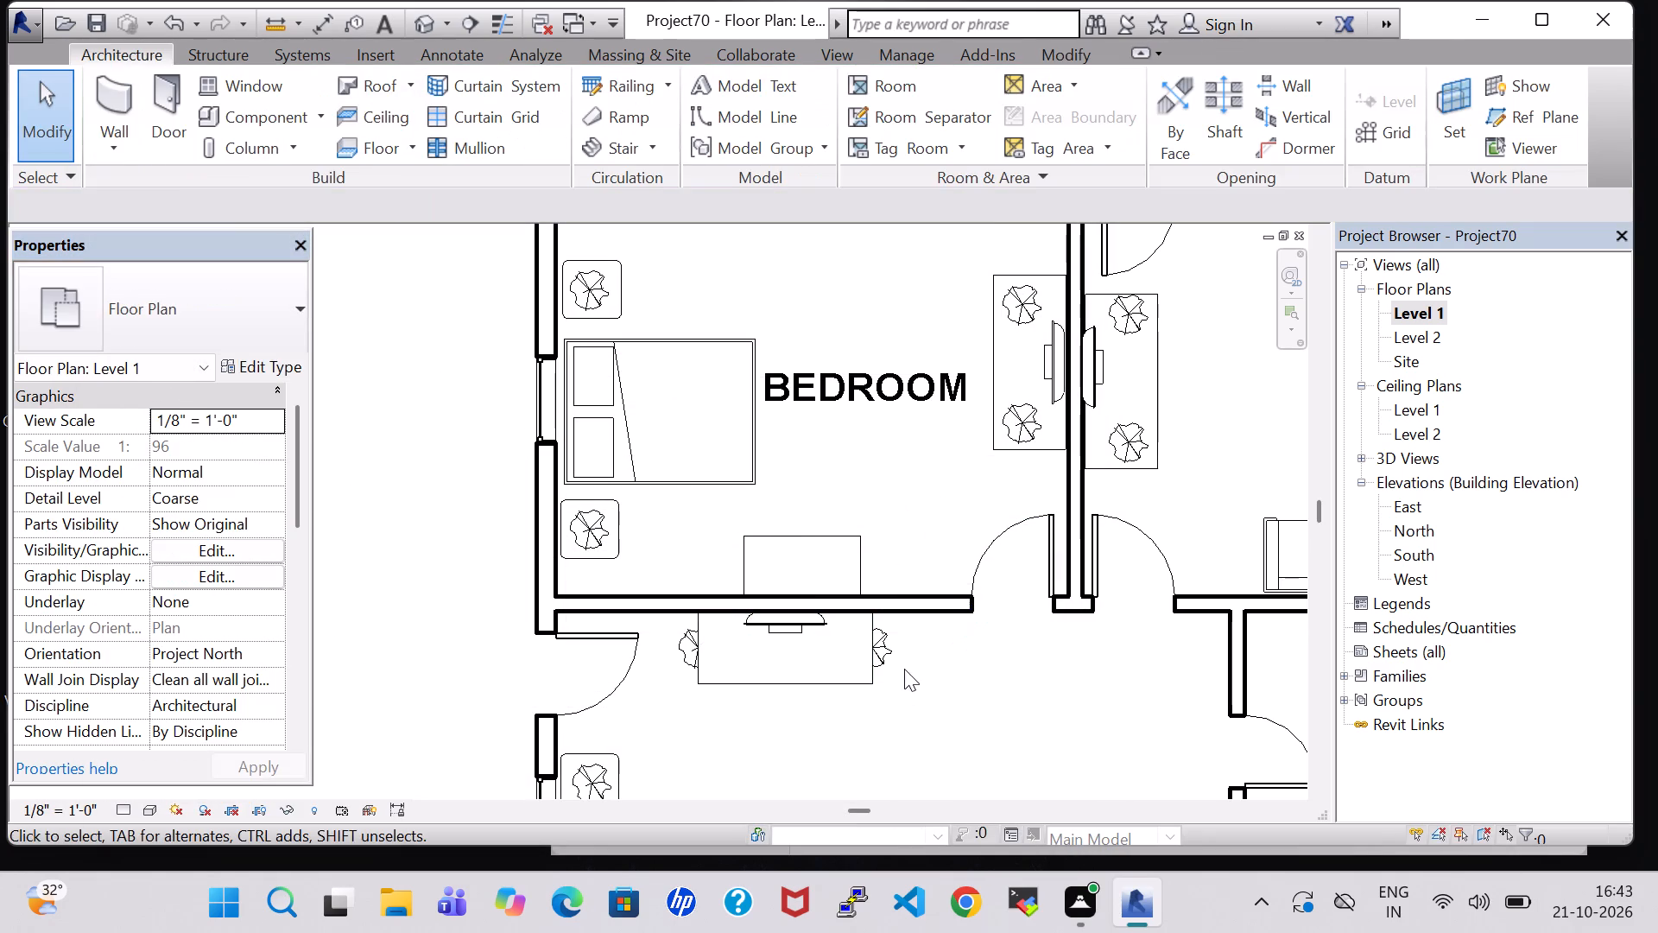
Set the offset of the agave plant at the east end of the living space's TV table to 2'-3".
{"action": "left_click", "coordinate": [892, 659]}
{"action": "left_click", "coordinate": [168, 473]}
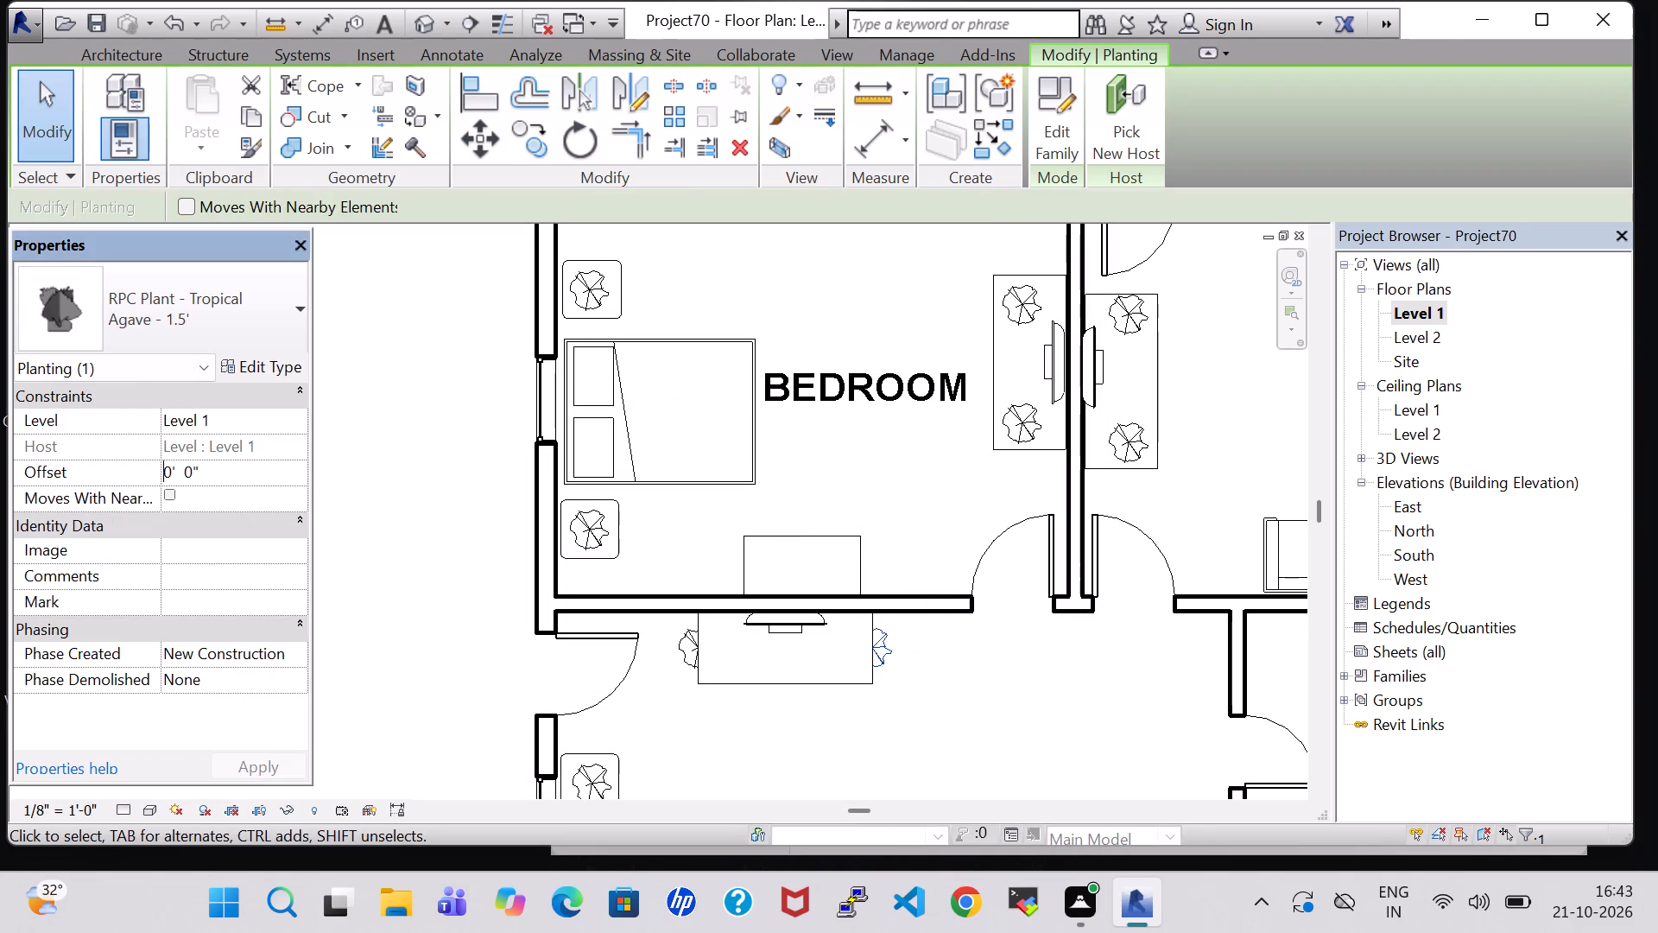
{"action": "left_click", "coordinate": [168, 473]}
{"action": "key", "text": "BackSpace"}
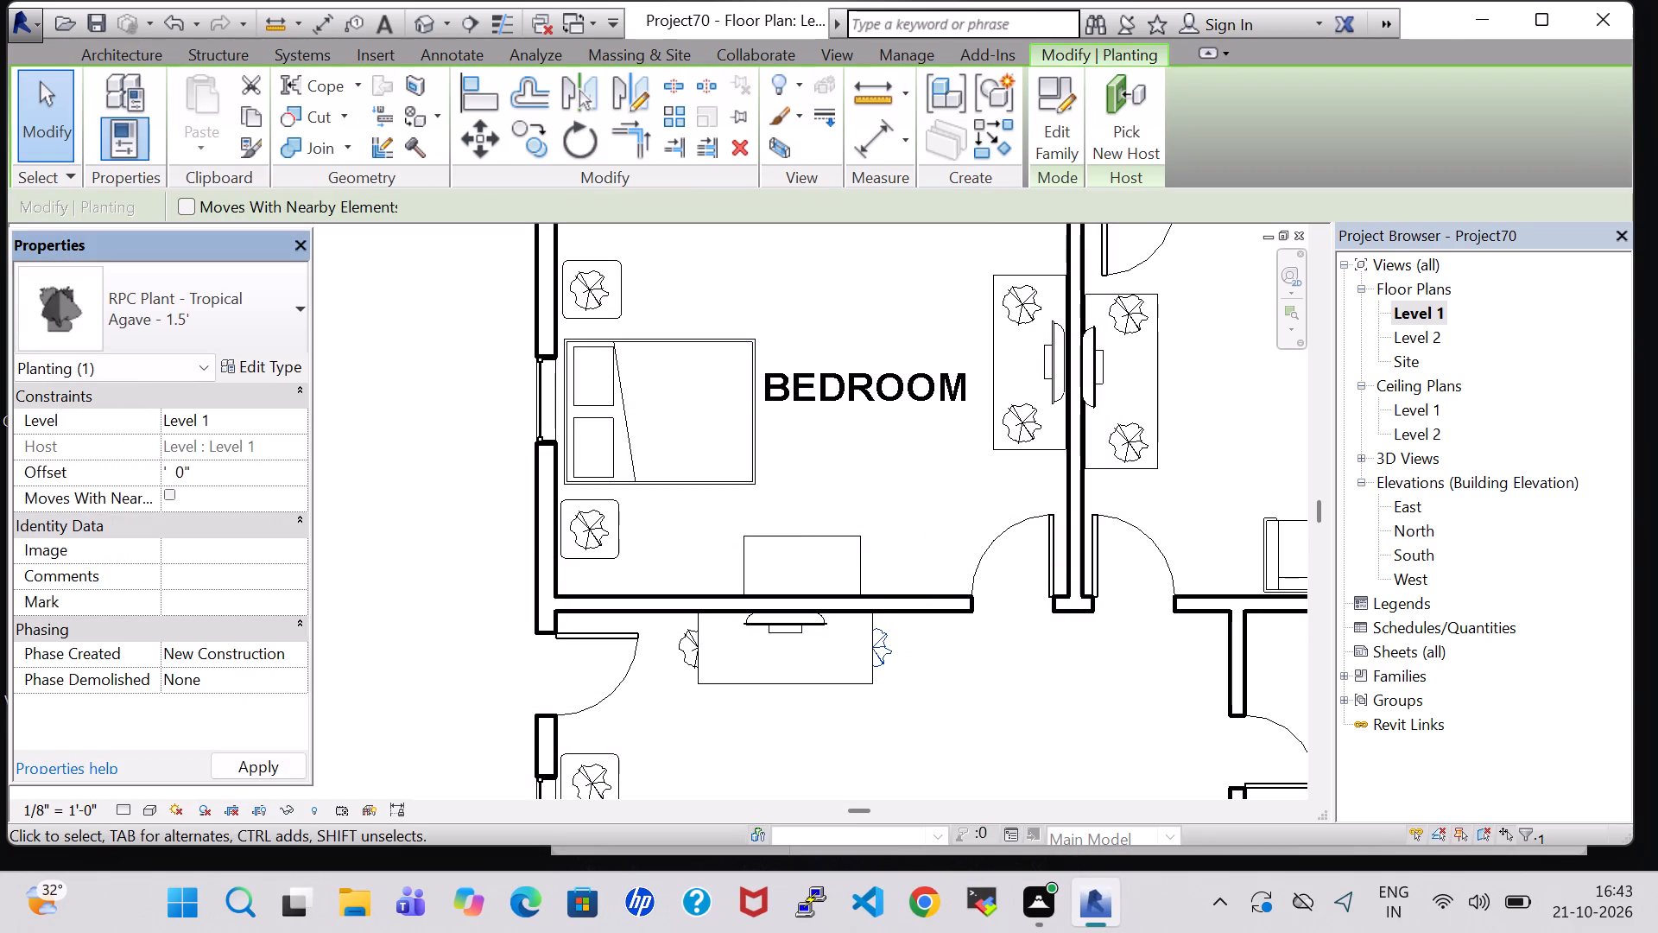
{"action": "key", "text": "2"}
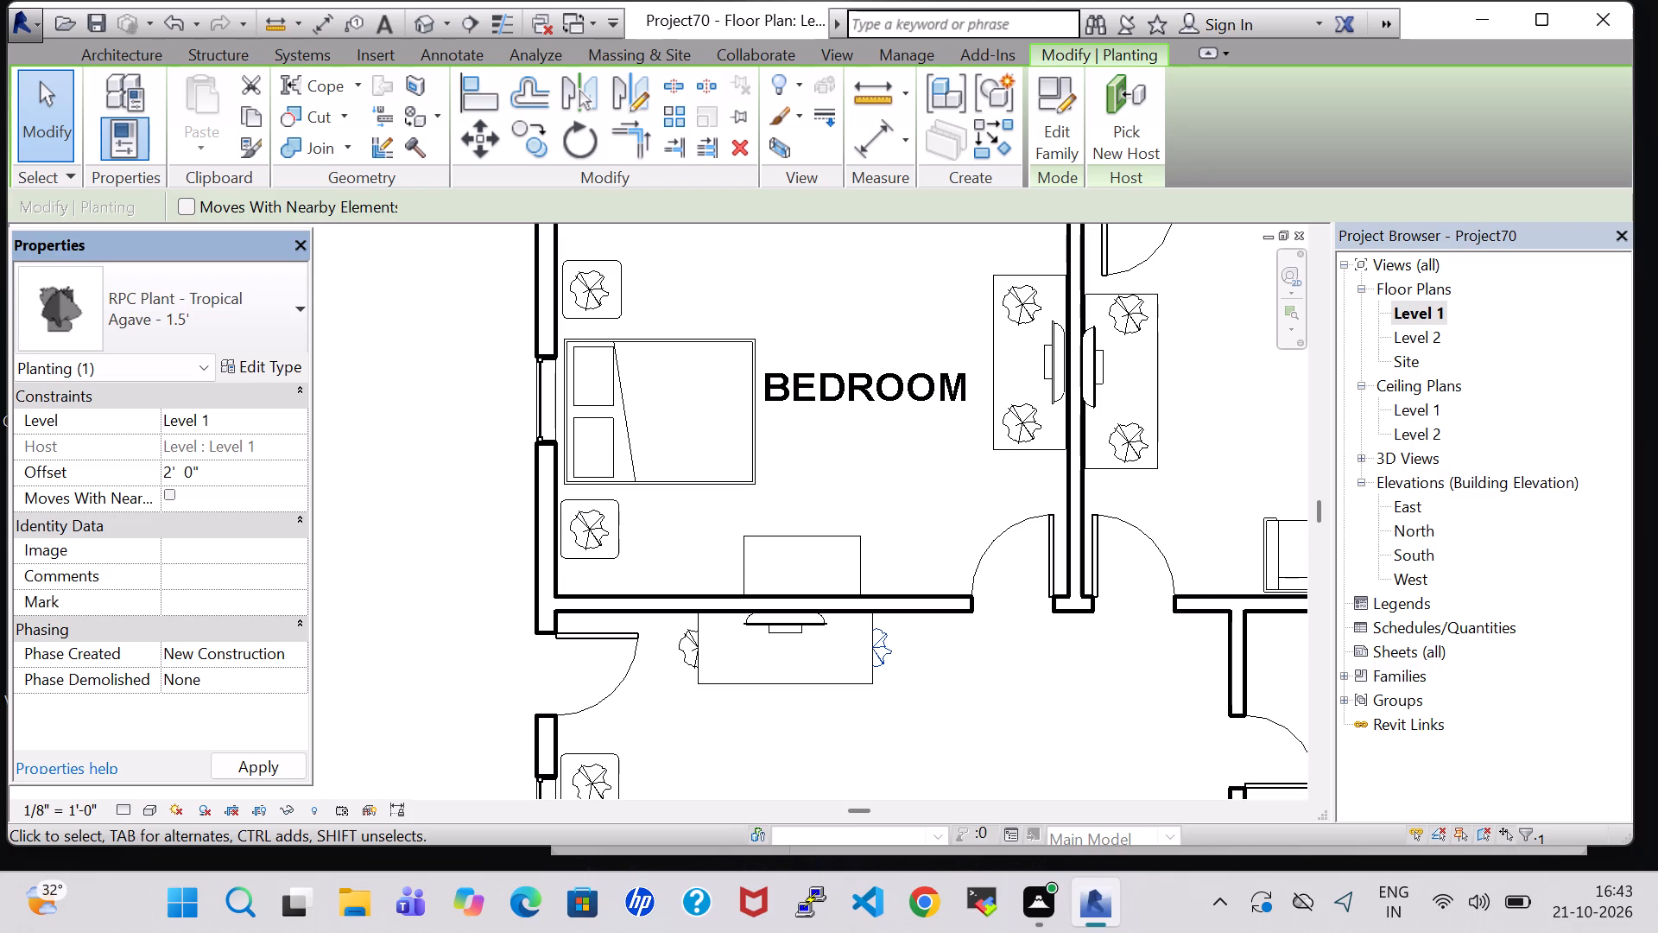
{"action": "left_click", "coordinate": [184, 473]}
{"action": "key", "text": "BackSpace"}
{"action": "left_click", "coordinate": [188, 473]}
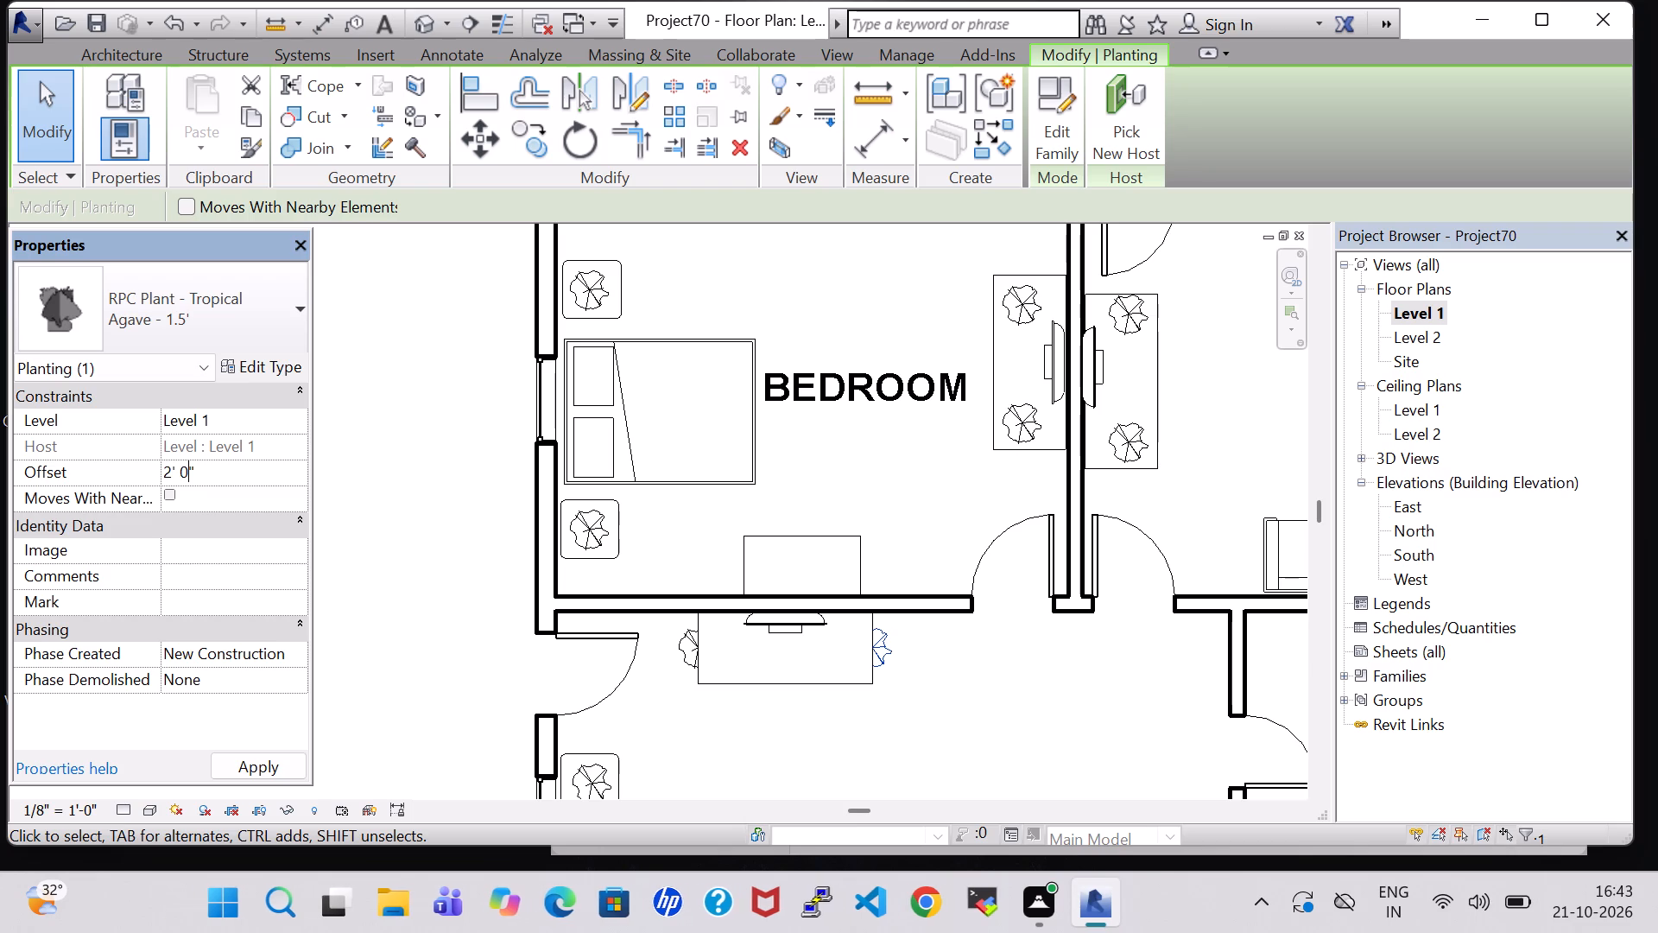
{"action": "key", "text": "BackSpace"}
{"action": "key", "text": "3"}
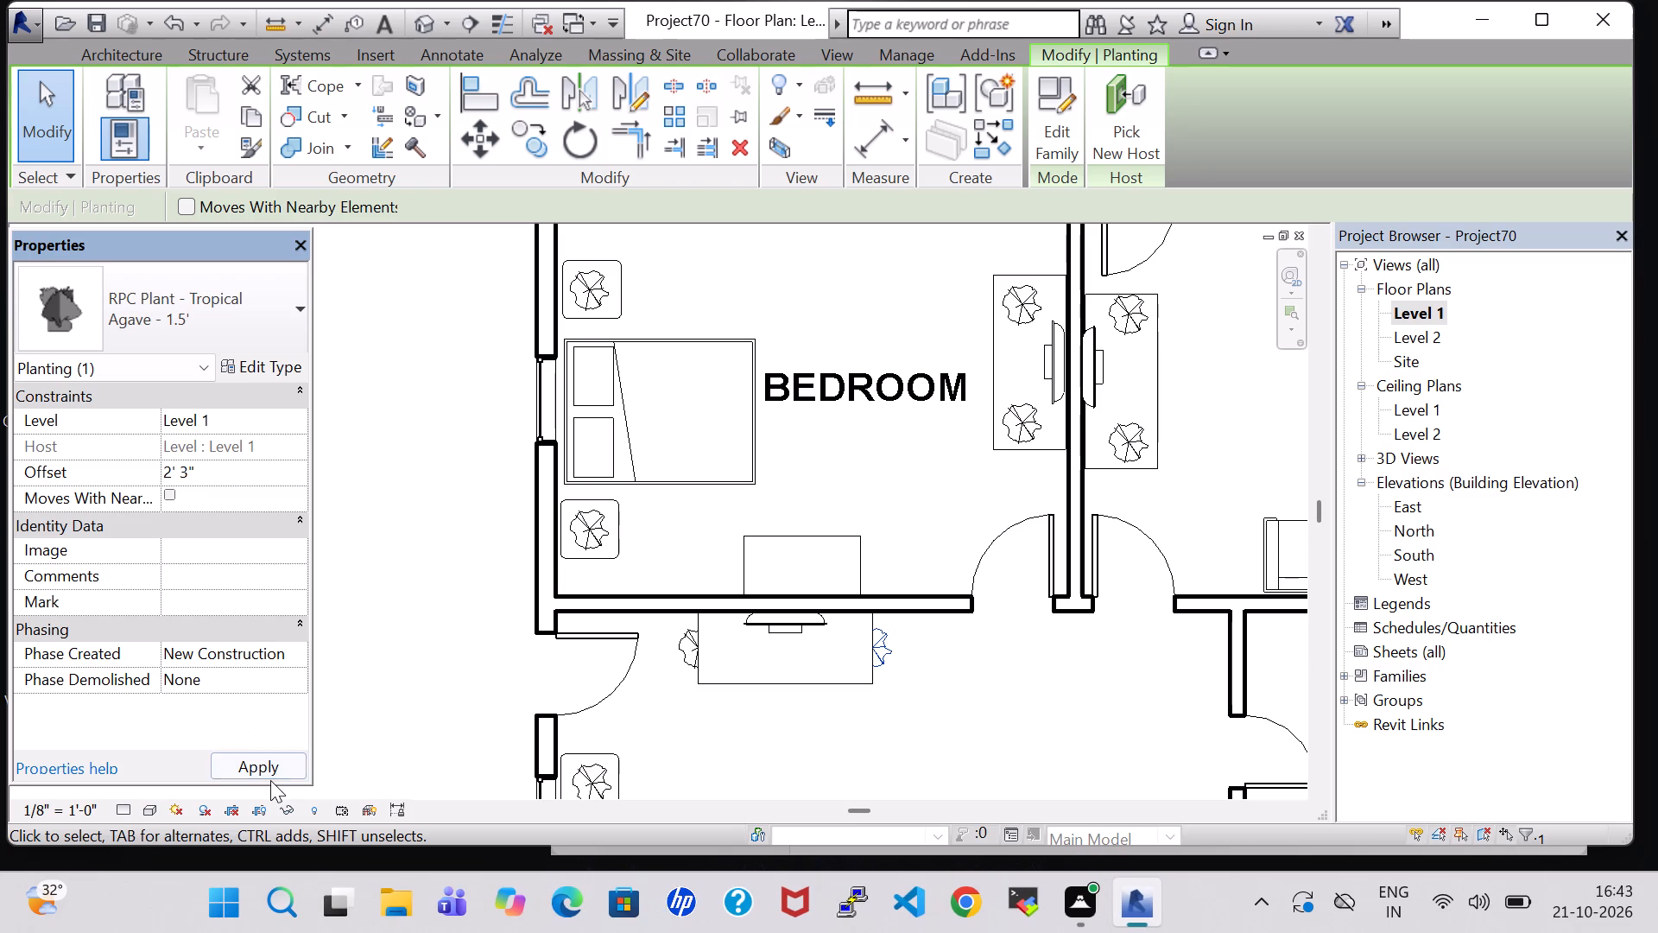
{"action": "left_click", "coordinate": [270, 780]}
{"action": "left_click", "coordinate": [269, 769]}
Nudge the east agave plant about 8" west and 2" south so it sits fully on the living space's TV table.
{"action": "key", "text": "Left"}
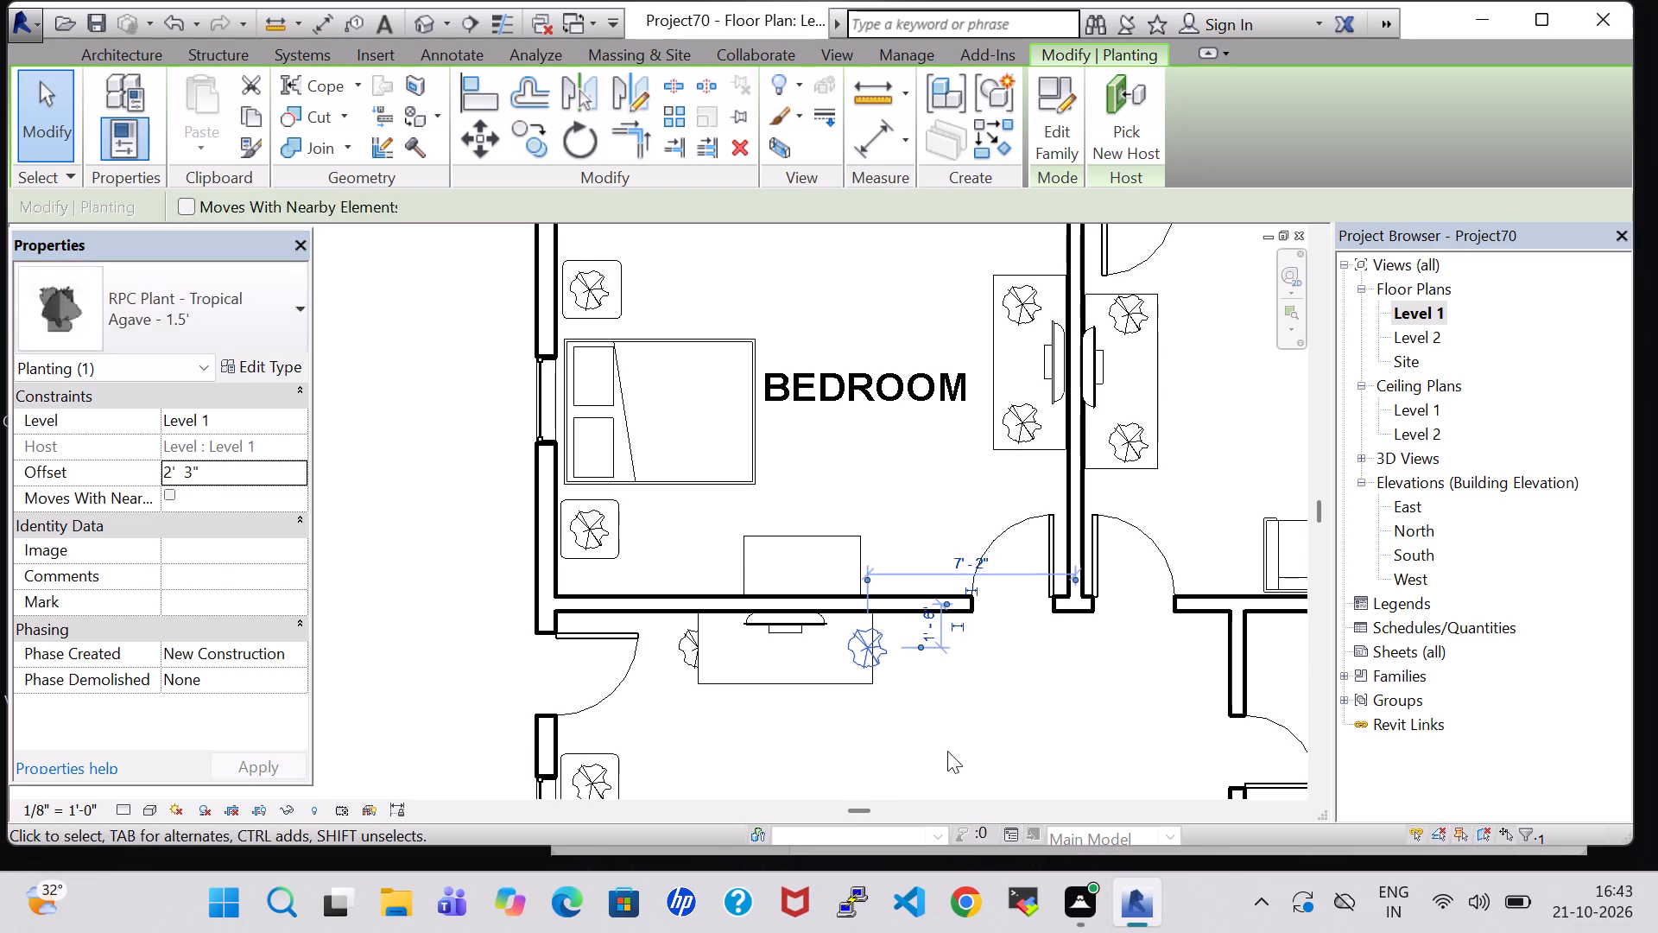
{"action": "key", "text": "Left"}
{"action": "key", "text": "Left"}
{"action": "key", "text": "Left"}
{"action": "key", "text": "Left"}
{"action": "key", "text": "Down"}
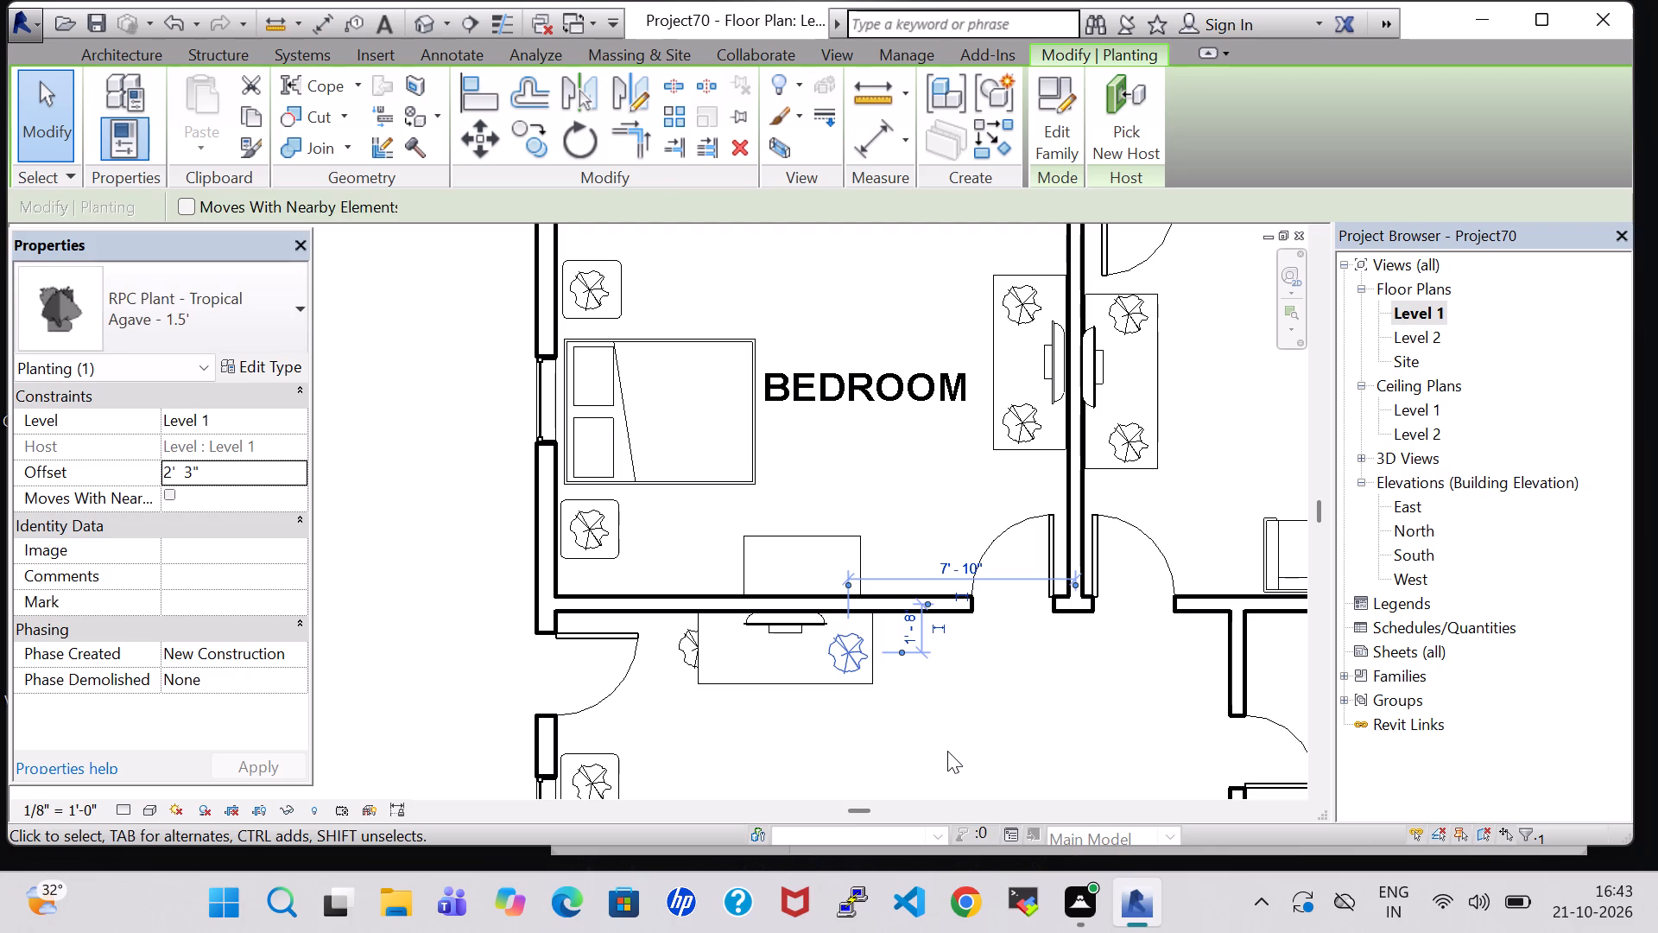
{"action": "key", "text": "Right"}
{"action": "left_click", "coordinate": [965, 725]}
Set the offset of the agave plant at the west end of the living space's TV table to 2'-3".
{"action": "left_click", "coordinate": [674, 653]}
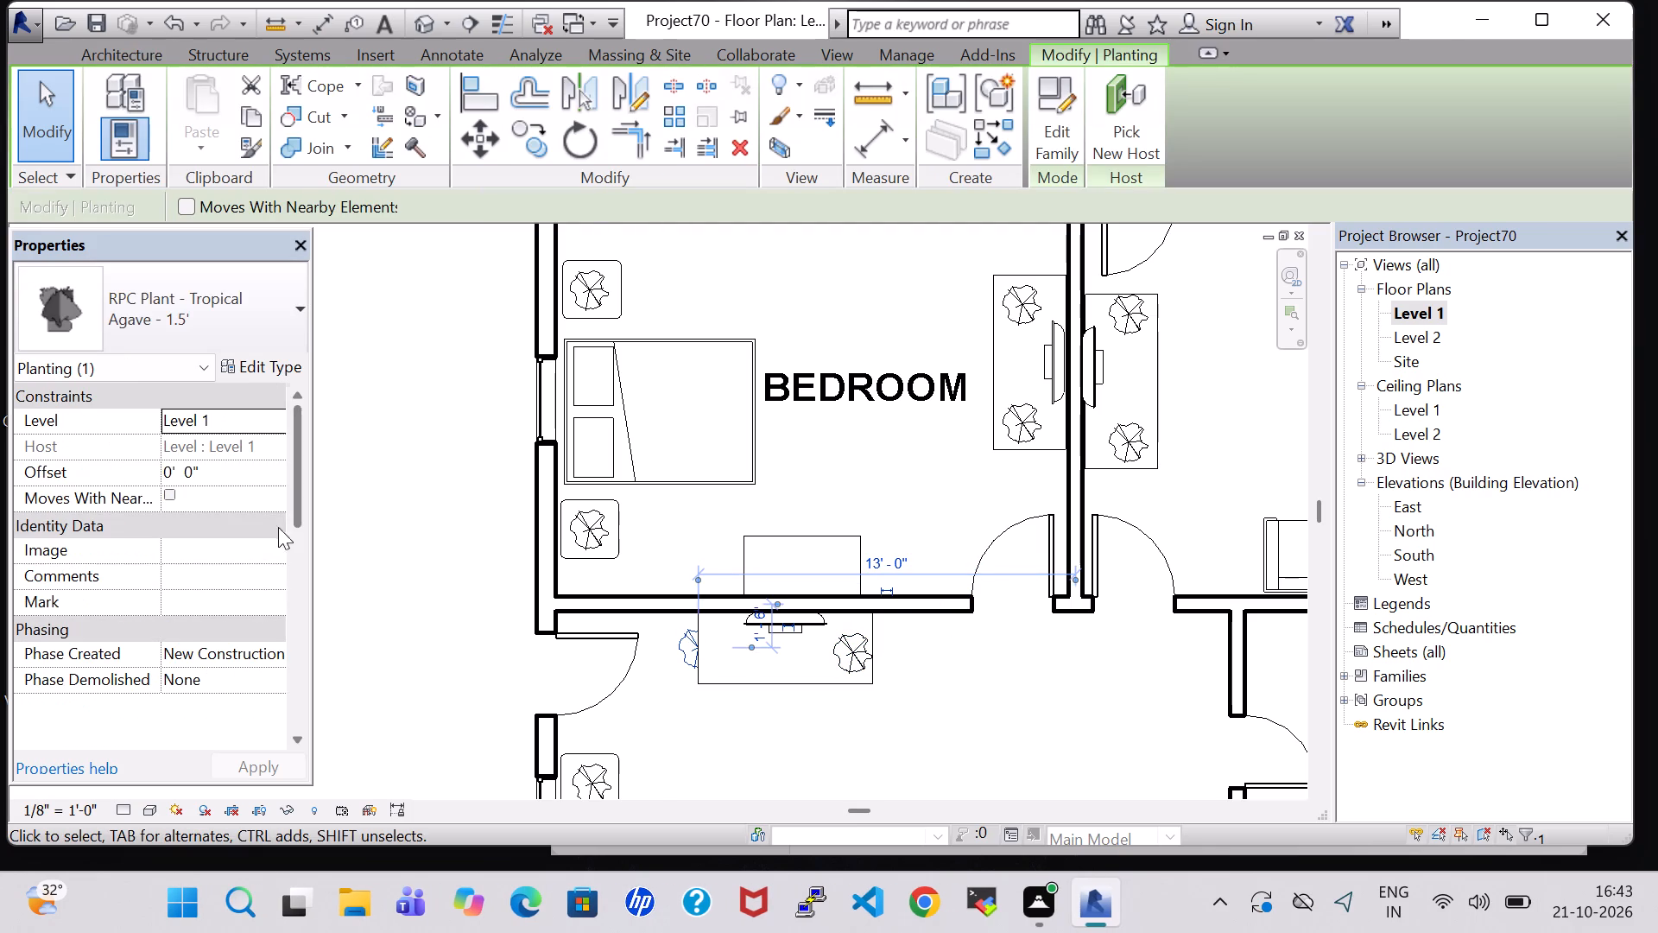
{"action": "double_click", "coordinate": [168, 474]}
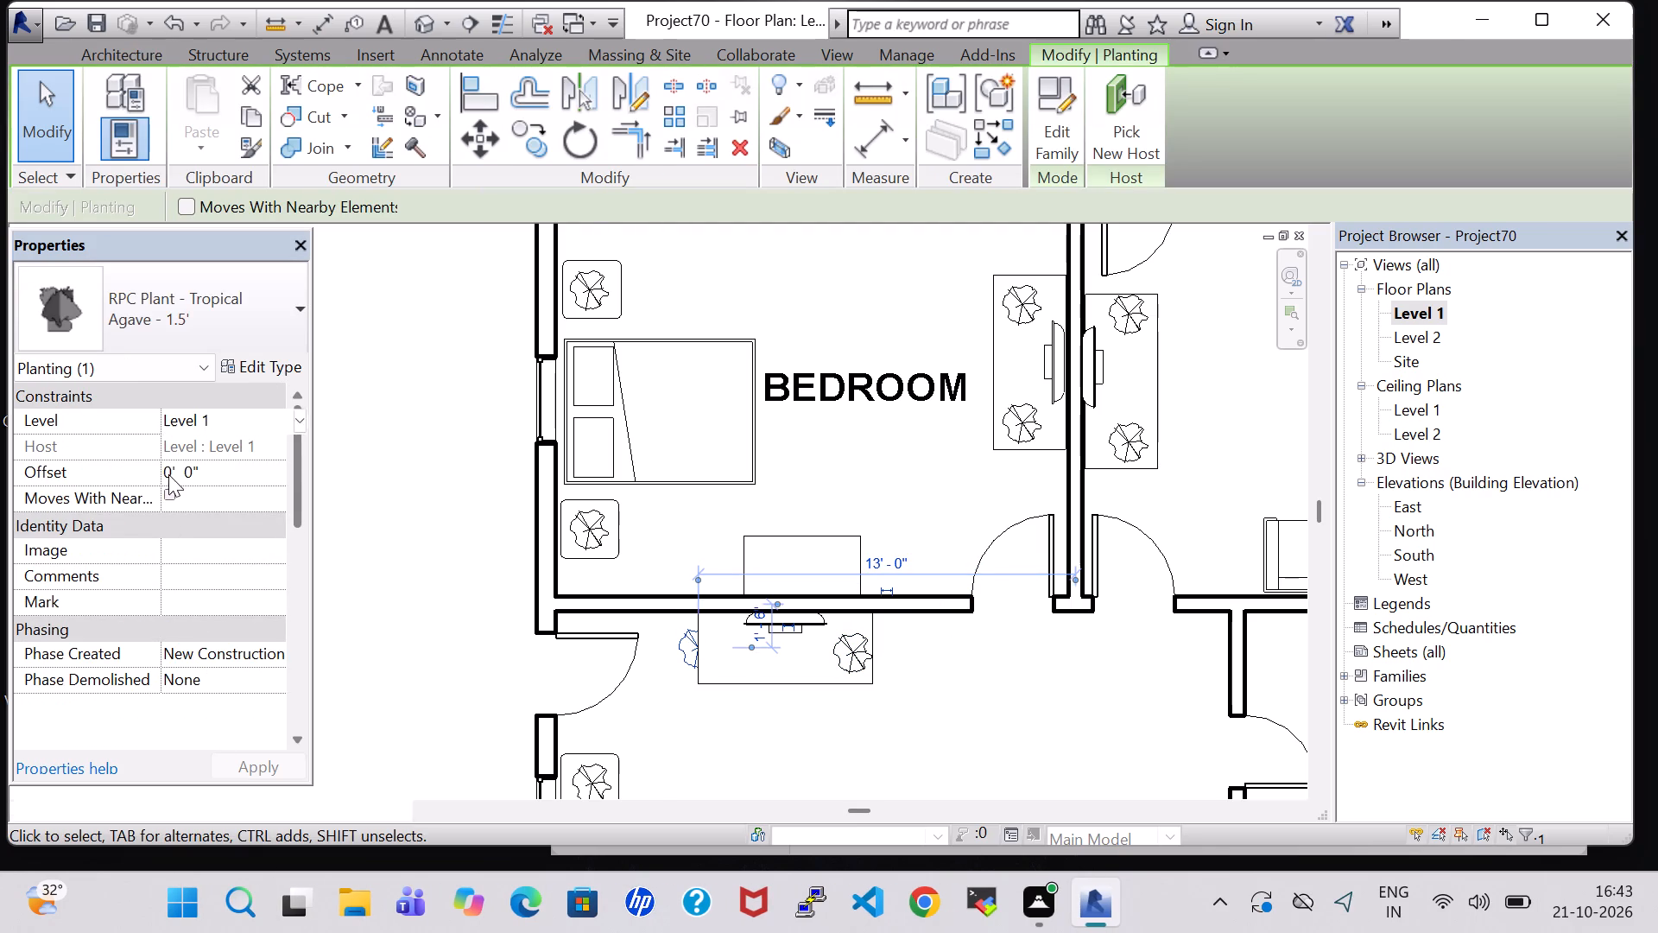
{"action": "key", "text": "BackSpace"}
{"action": "key", "text": "2"}
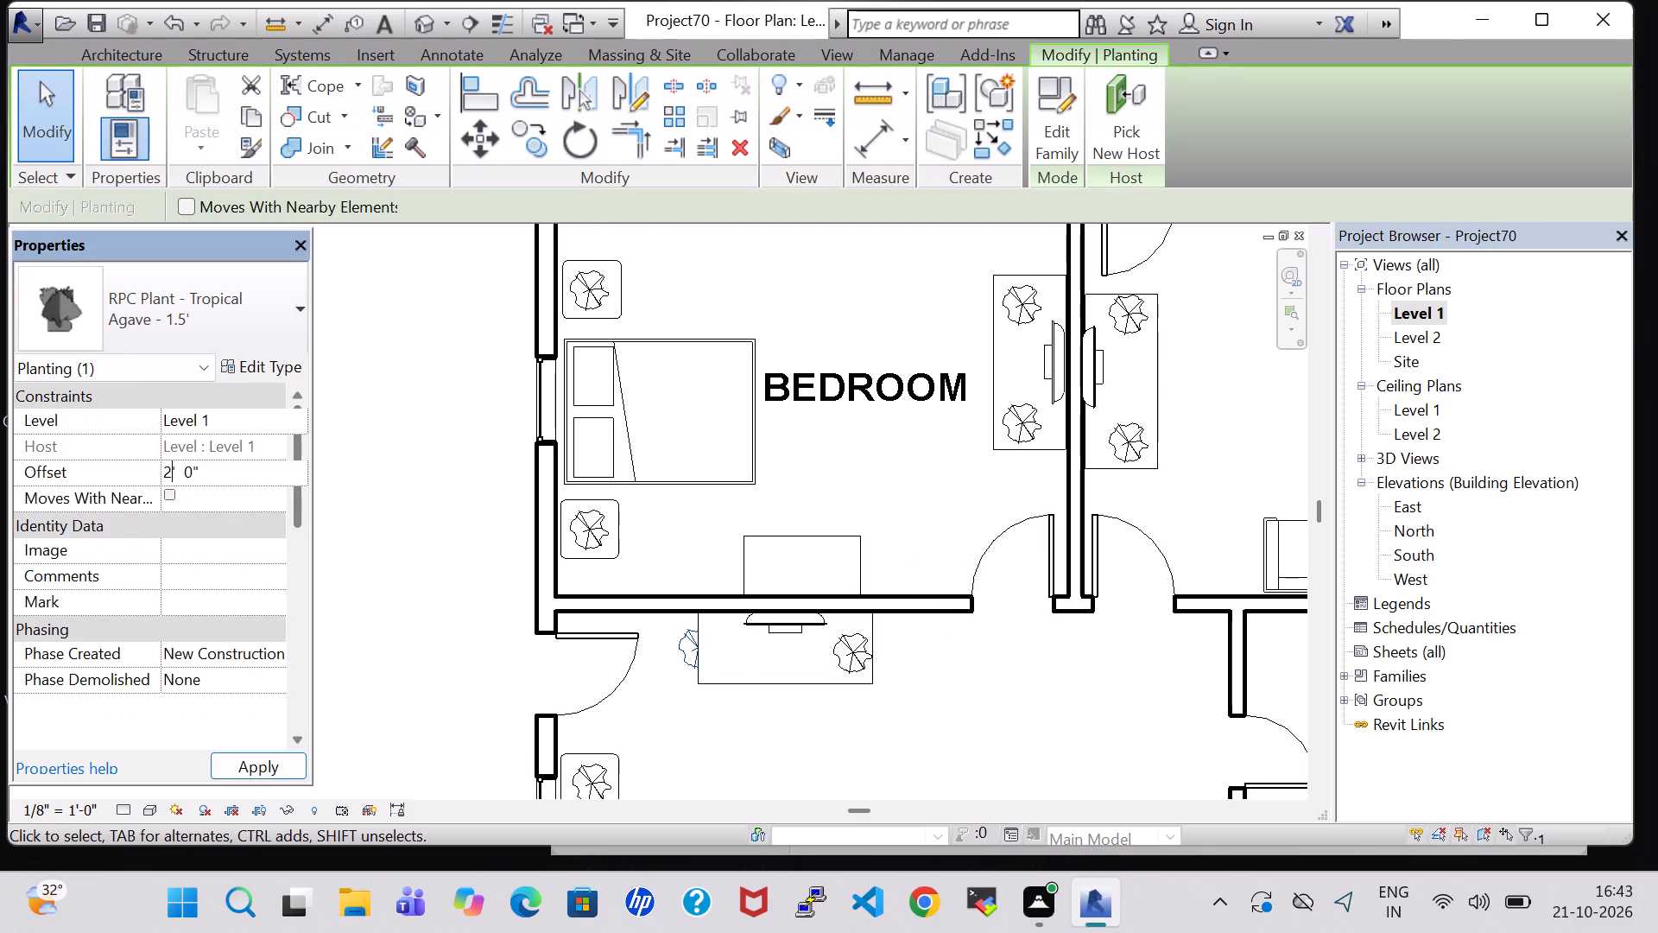
{"action": "left_click", "coordinate": [195, 474]}
{"action": "key", "text": "BackSpace"}
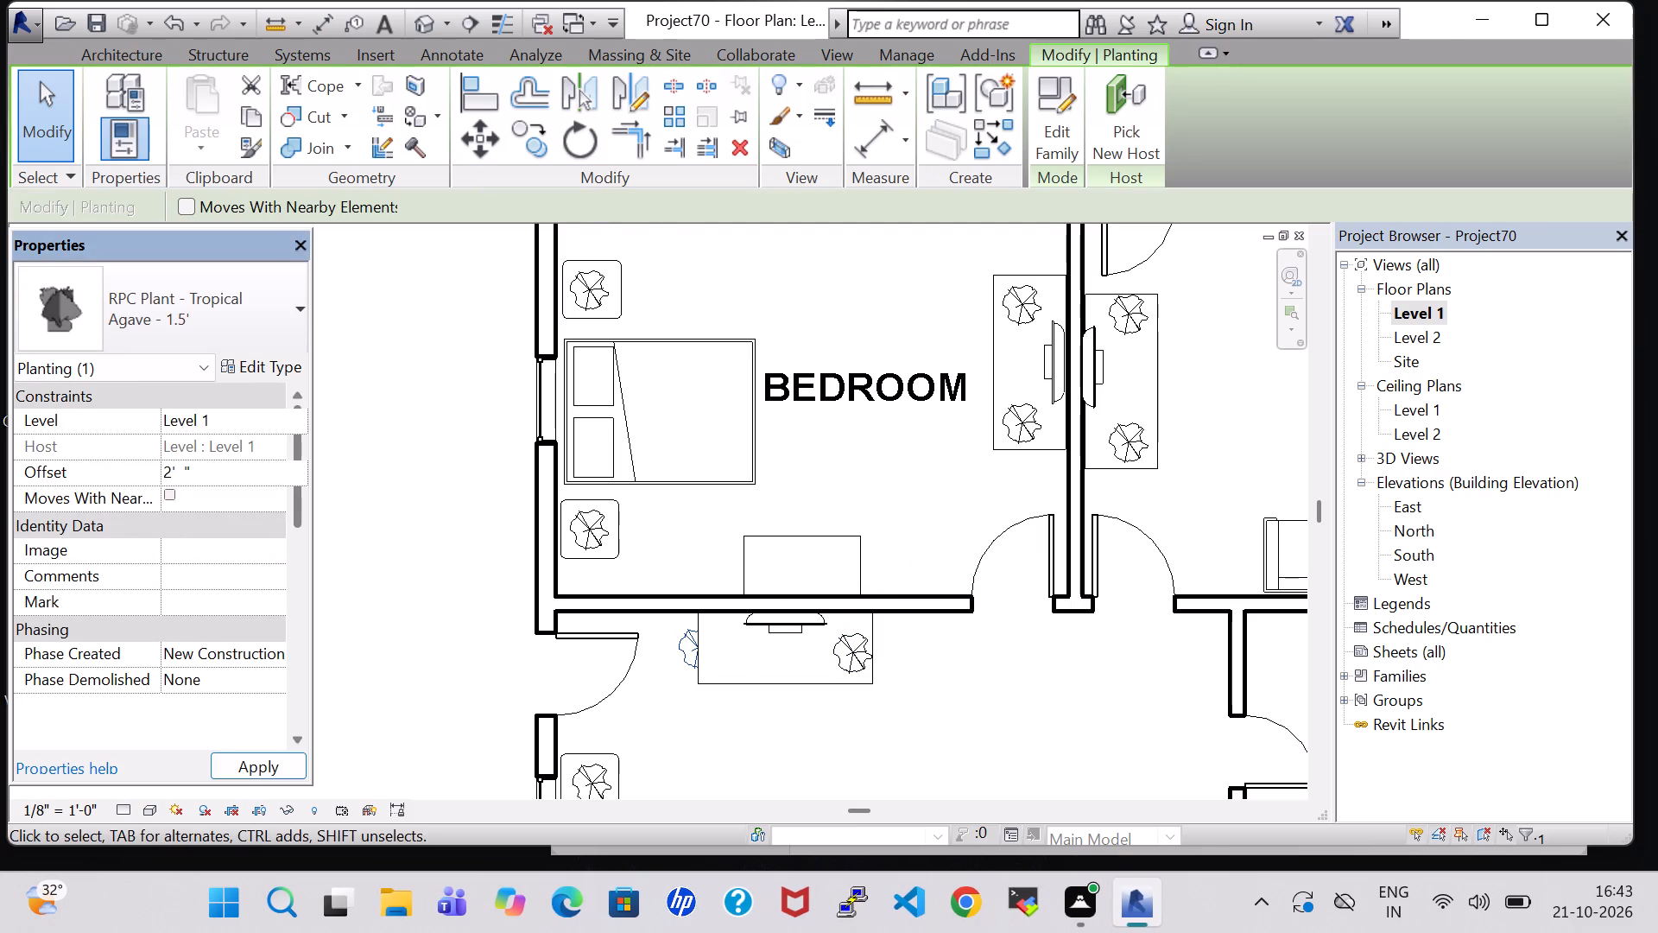
{"action": "key", "text": "3"}
{"action": "left_click", "coordinate": [244, 771]}
Nudge the west agave plant about 8" east and 2" south so it sits fully on the living space's TV table.
{"action": "key", "text": "Right"}
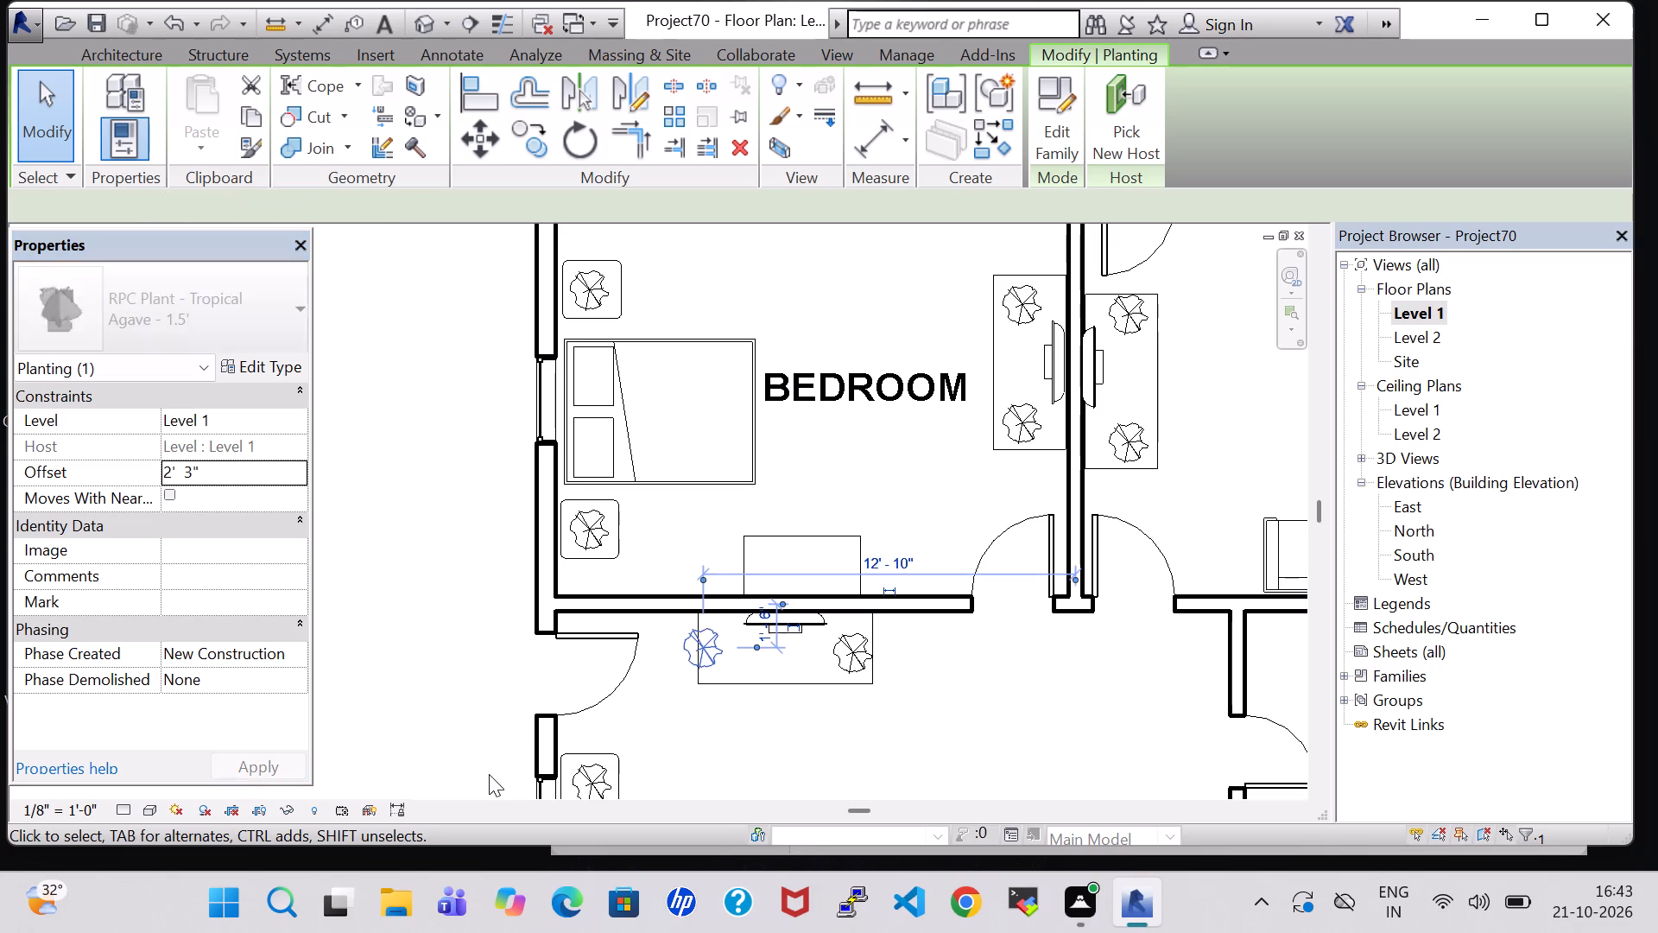
{"action": "key", "text": "Right"}
{"action": "key", "text": "Right"}
{"action": "key", "text": "Right"}
{"action": "key", "text": "Right"}
{"action": "key", "text": "Down"}
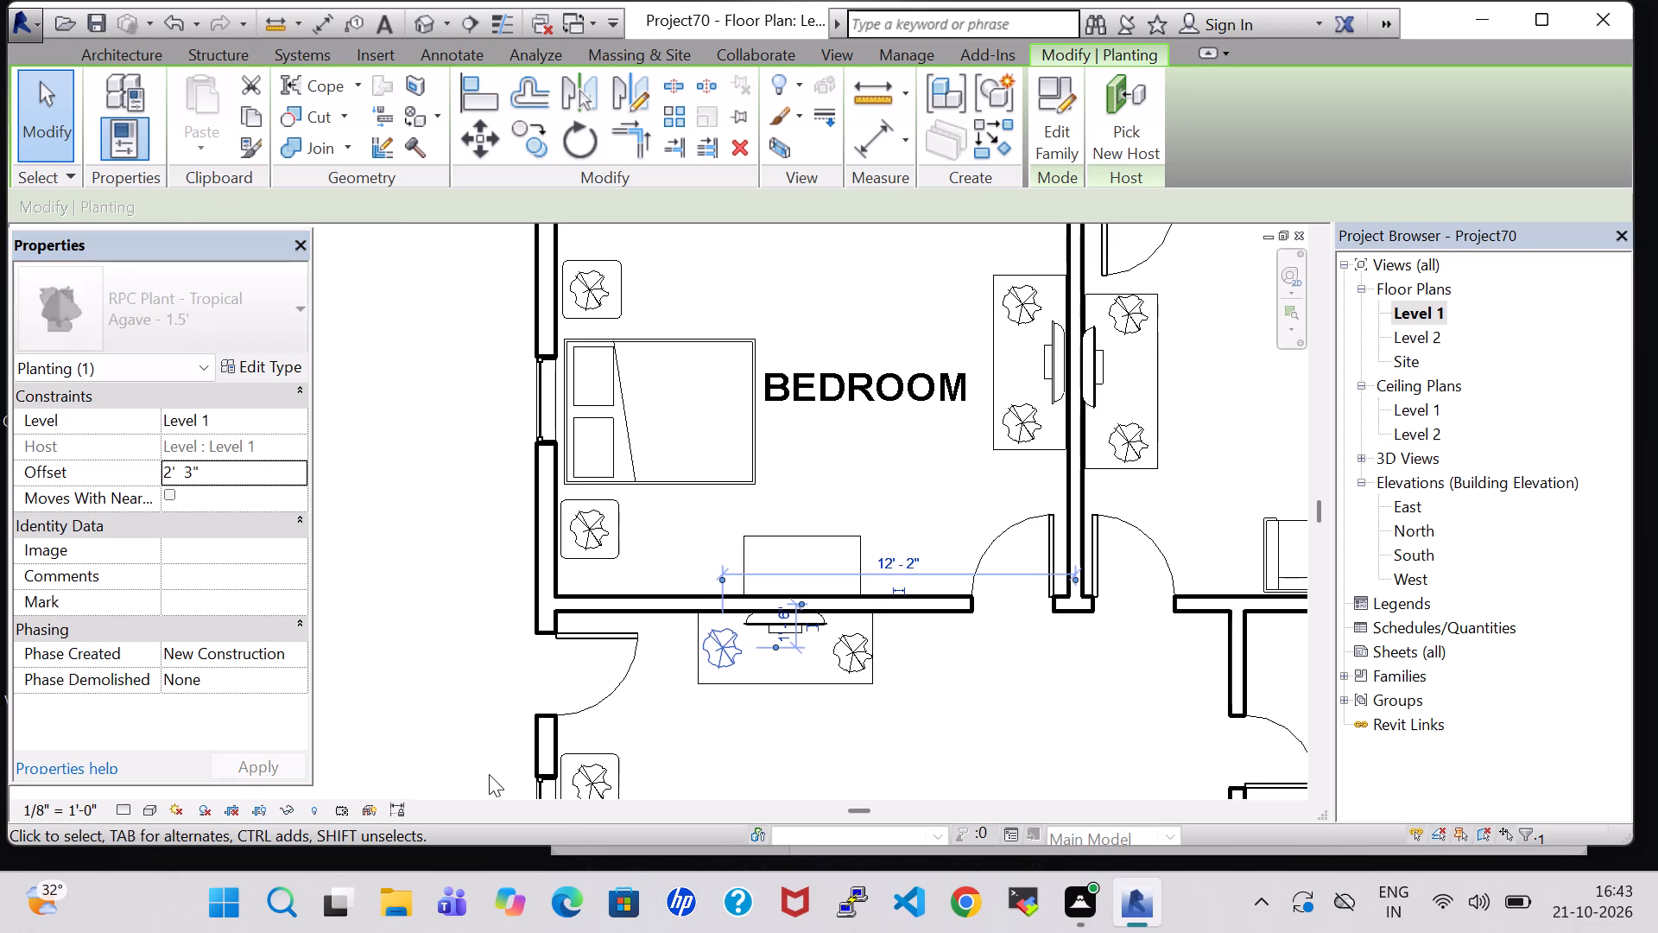
{"action": "key", "text": "Left"}
{"action": "left_click", "coordinate": [940, 776]}
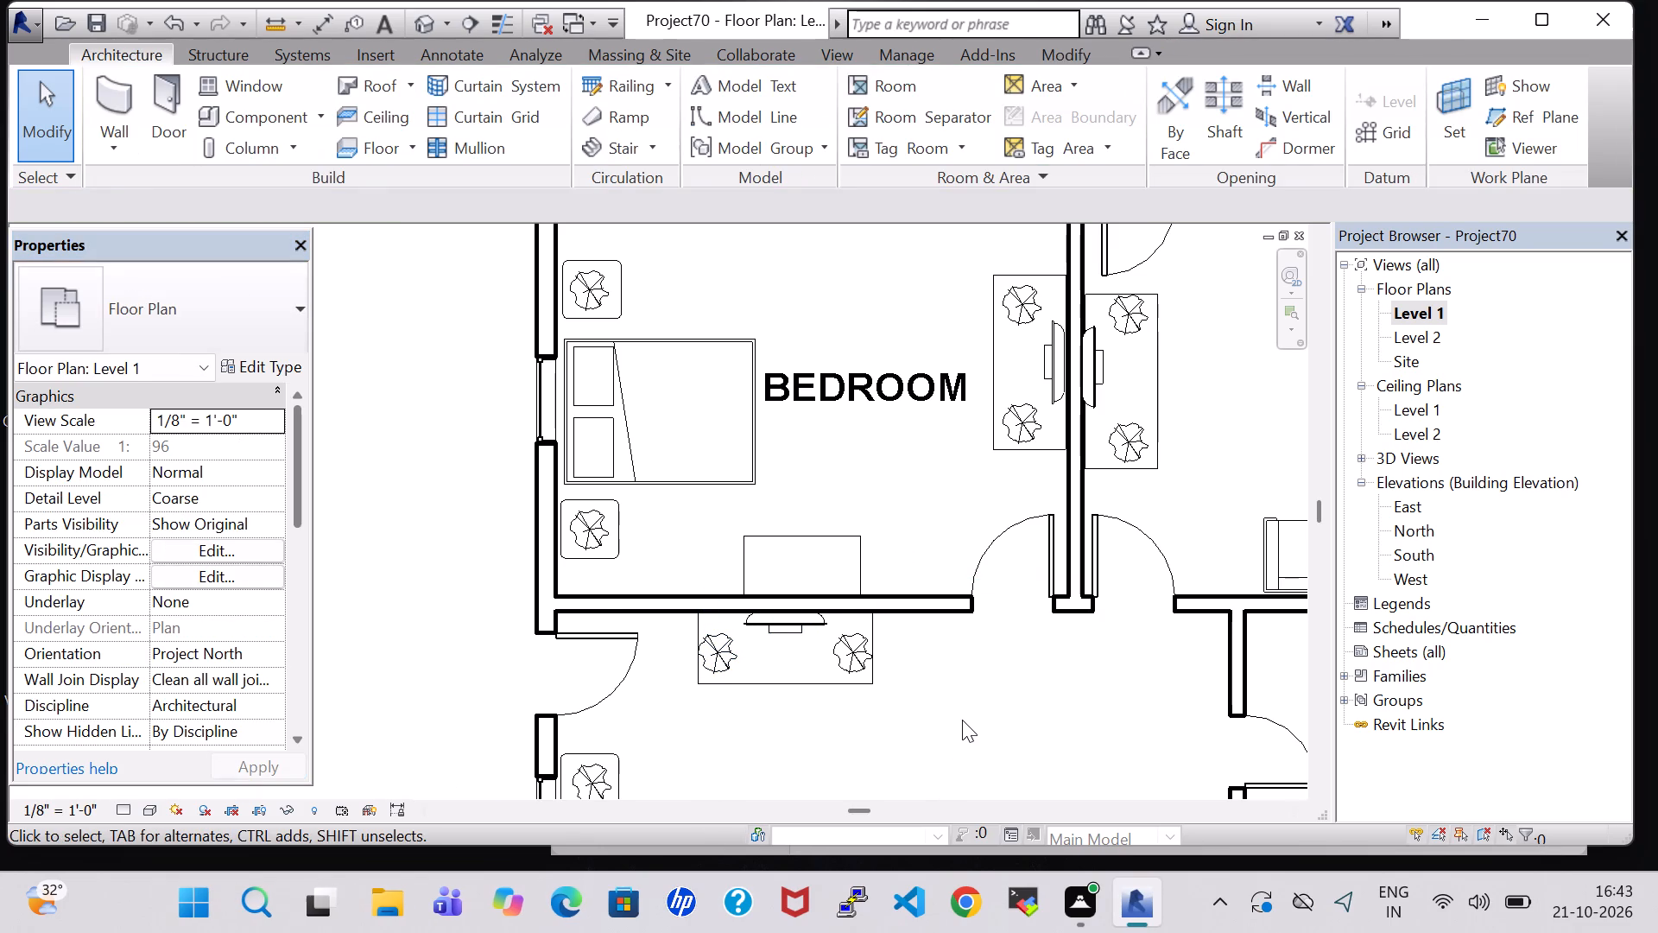
Load the Table-Dining Round w Chairs family from Furniture's Tables folder and place the 36" Diameter type just west of the kitchen door.
{"action": "scroll", "coordinate": [962, 720], "scroll_direction": "down", "scroll_amount": 2}
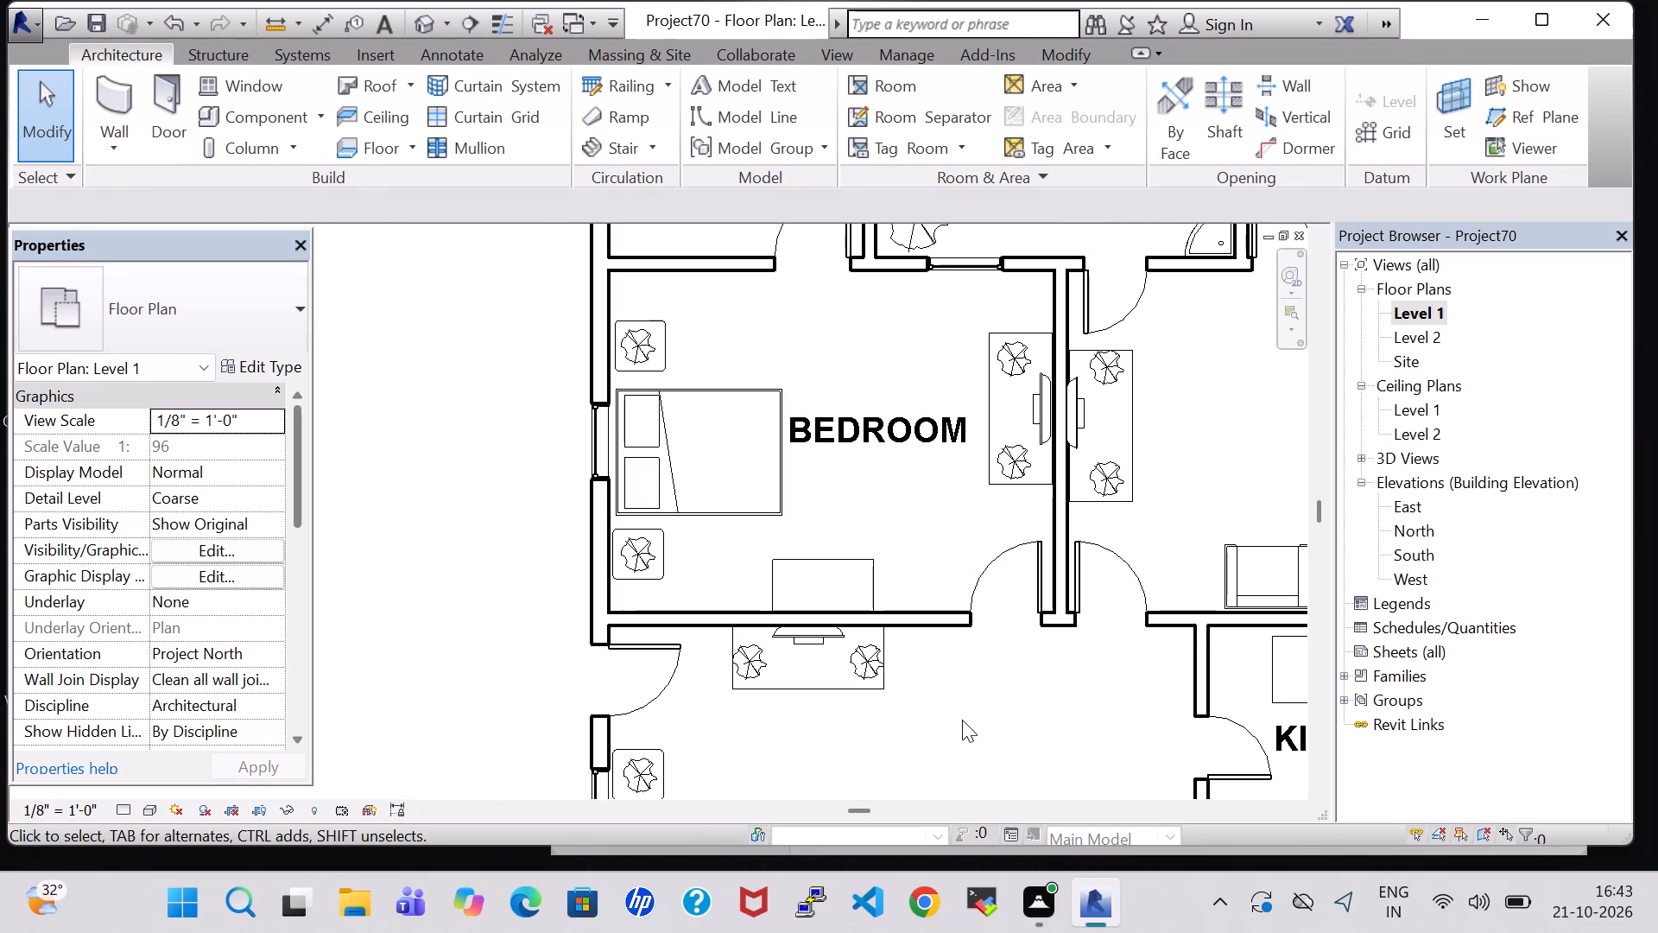
{"action": "scroll", "coordinate": [962, 720], "scroll_direction": "down", "scroll_amount": 4}
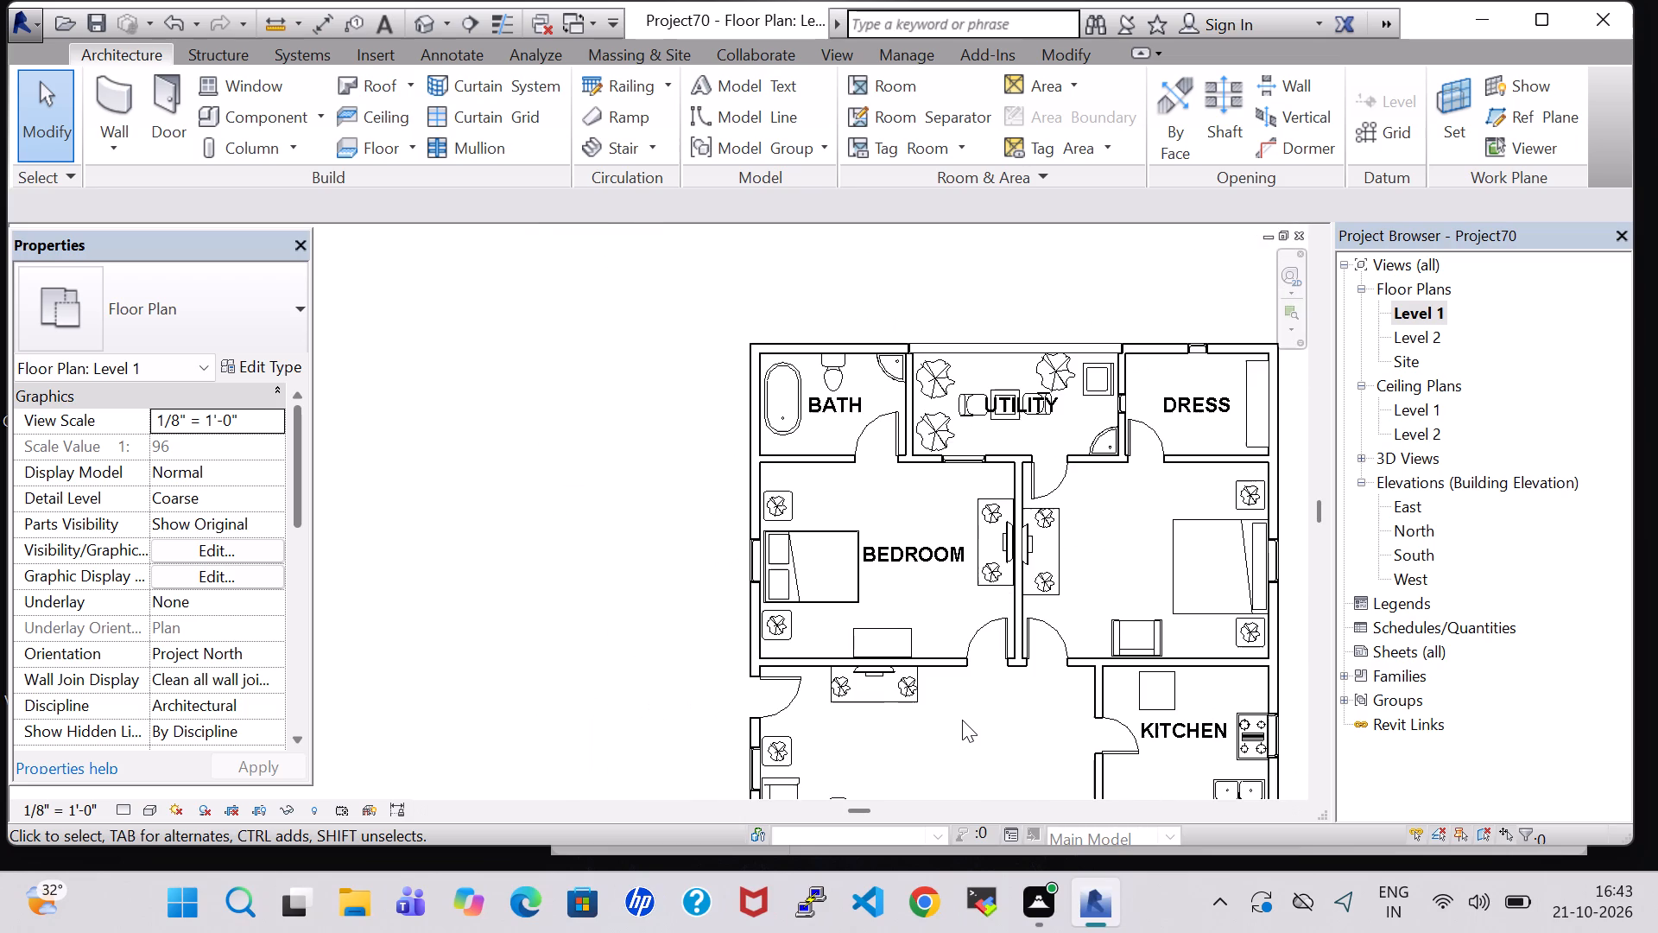
{"action": "middle_click_drag", "start_coordinate": [962, 720], "coordinate": [965, 609]}
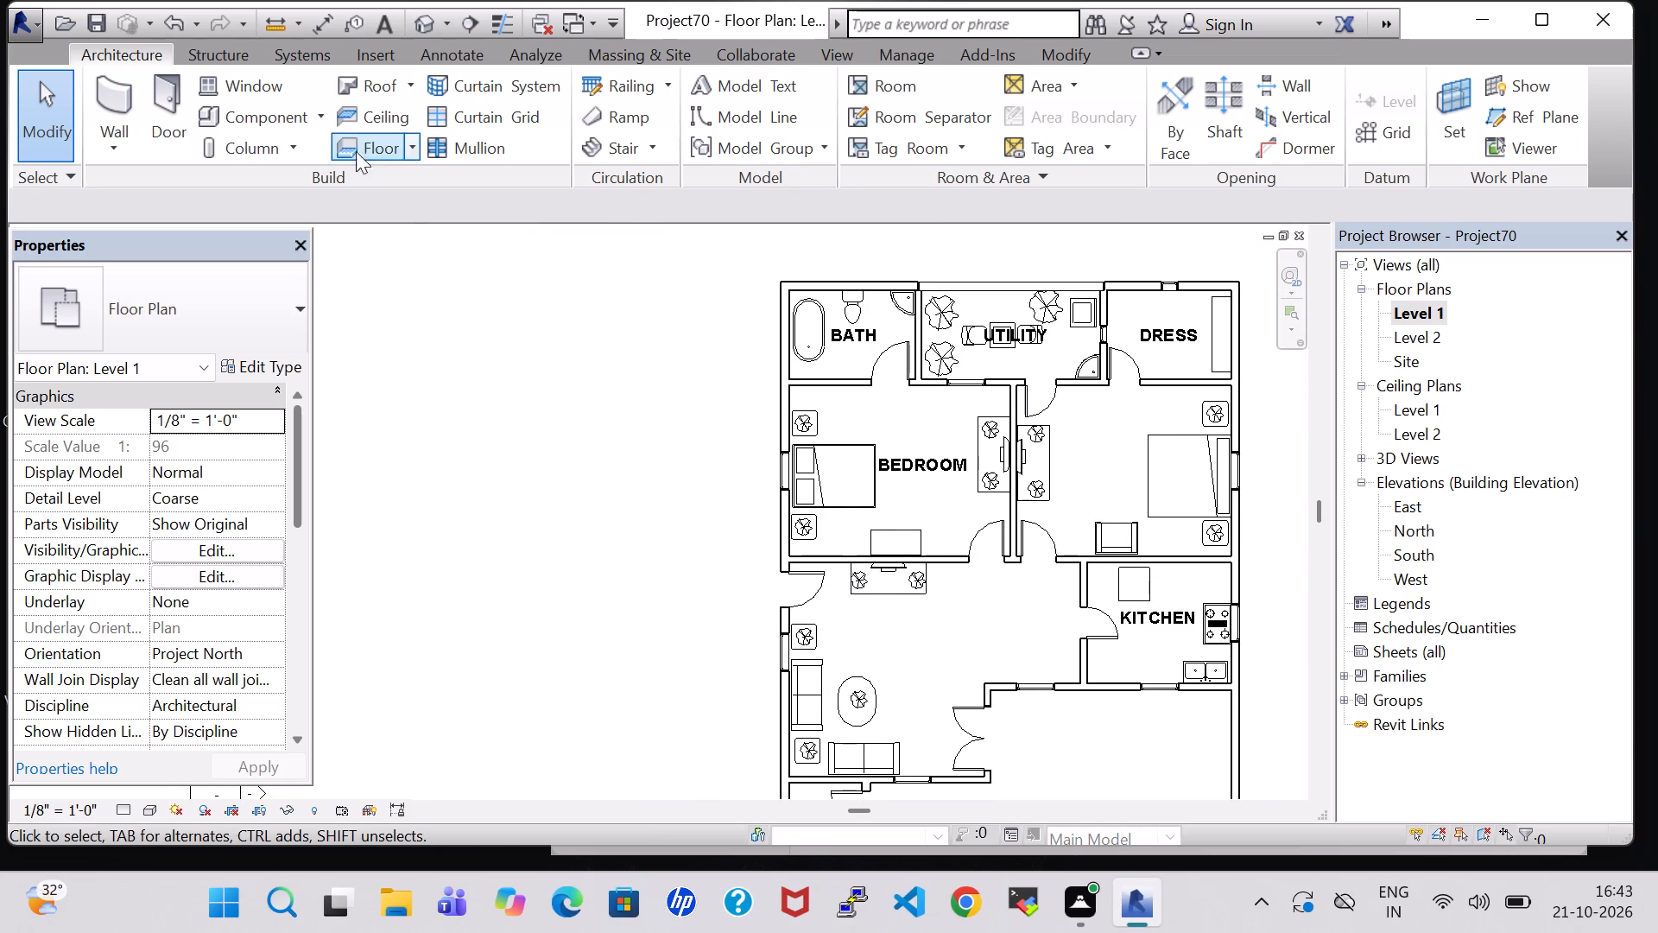
{"action": "left_click", "coordinate": [271, 103]}
{"action": "left_click", "coordinate": [1065, 93]}
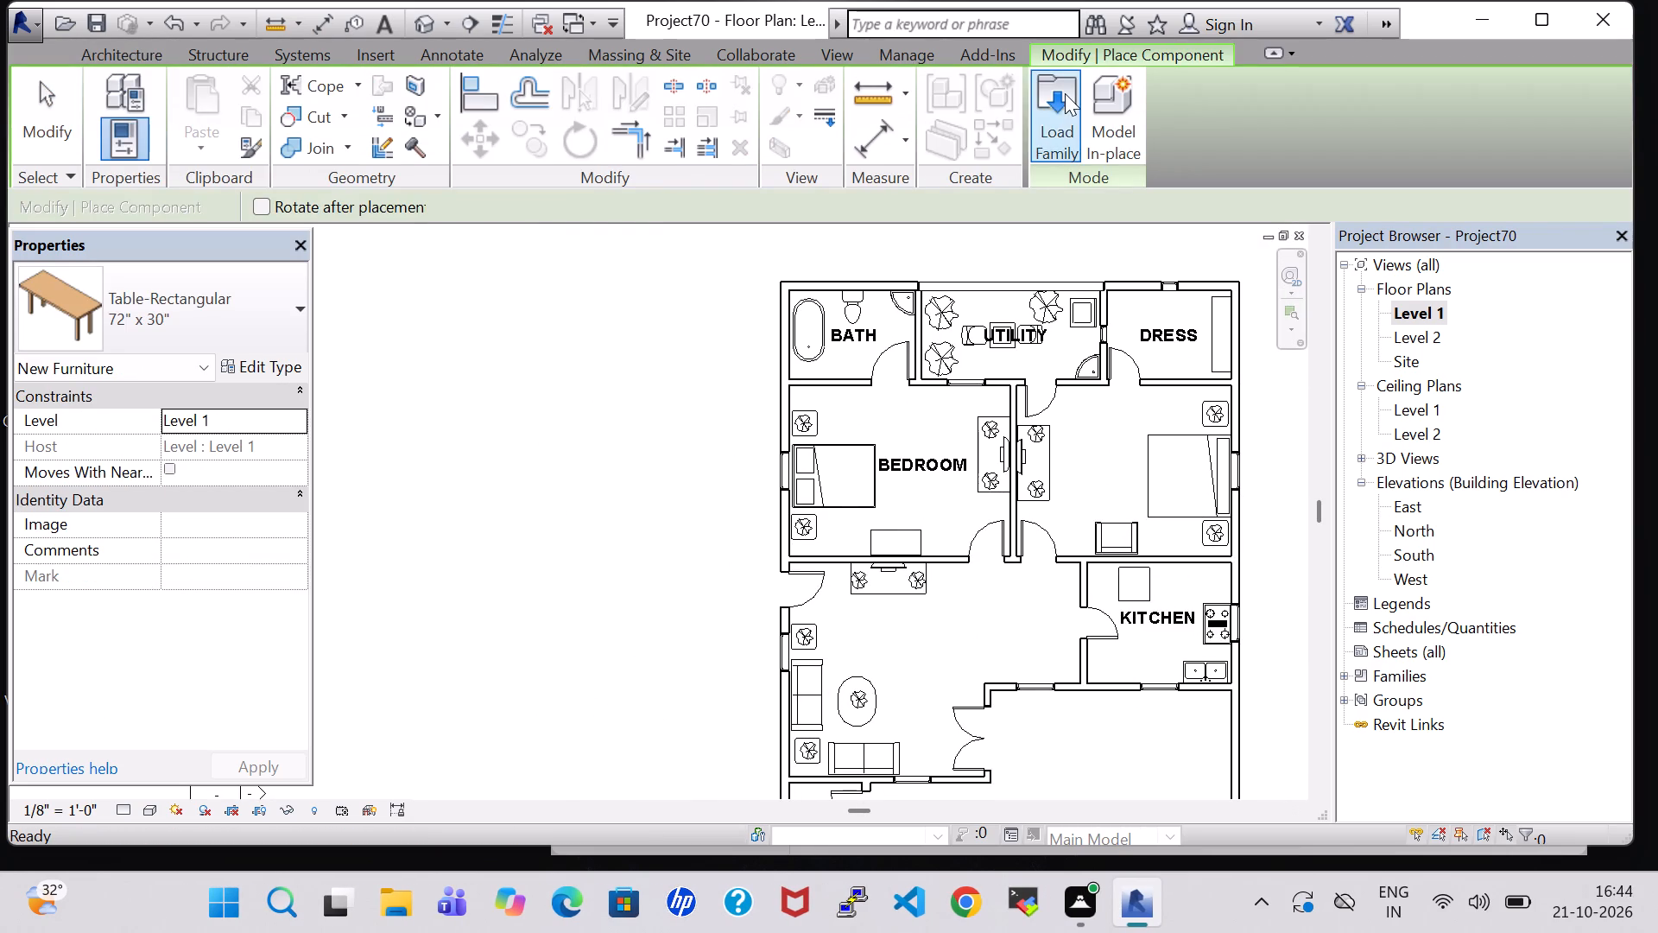
{"action": "double_click", "coordinate": [982, 587]}
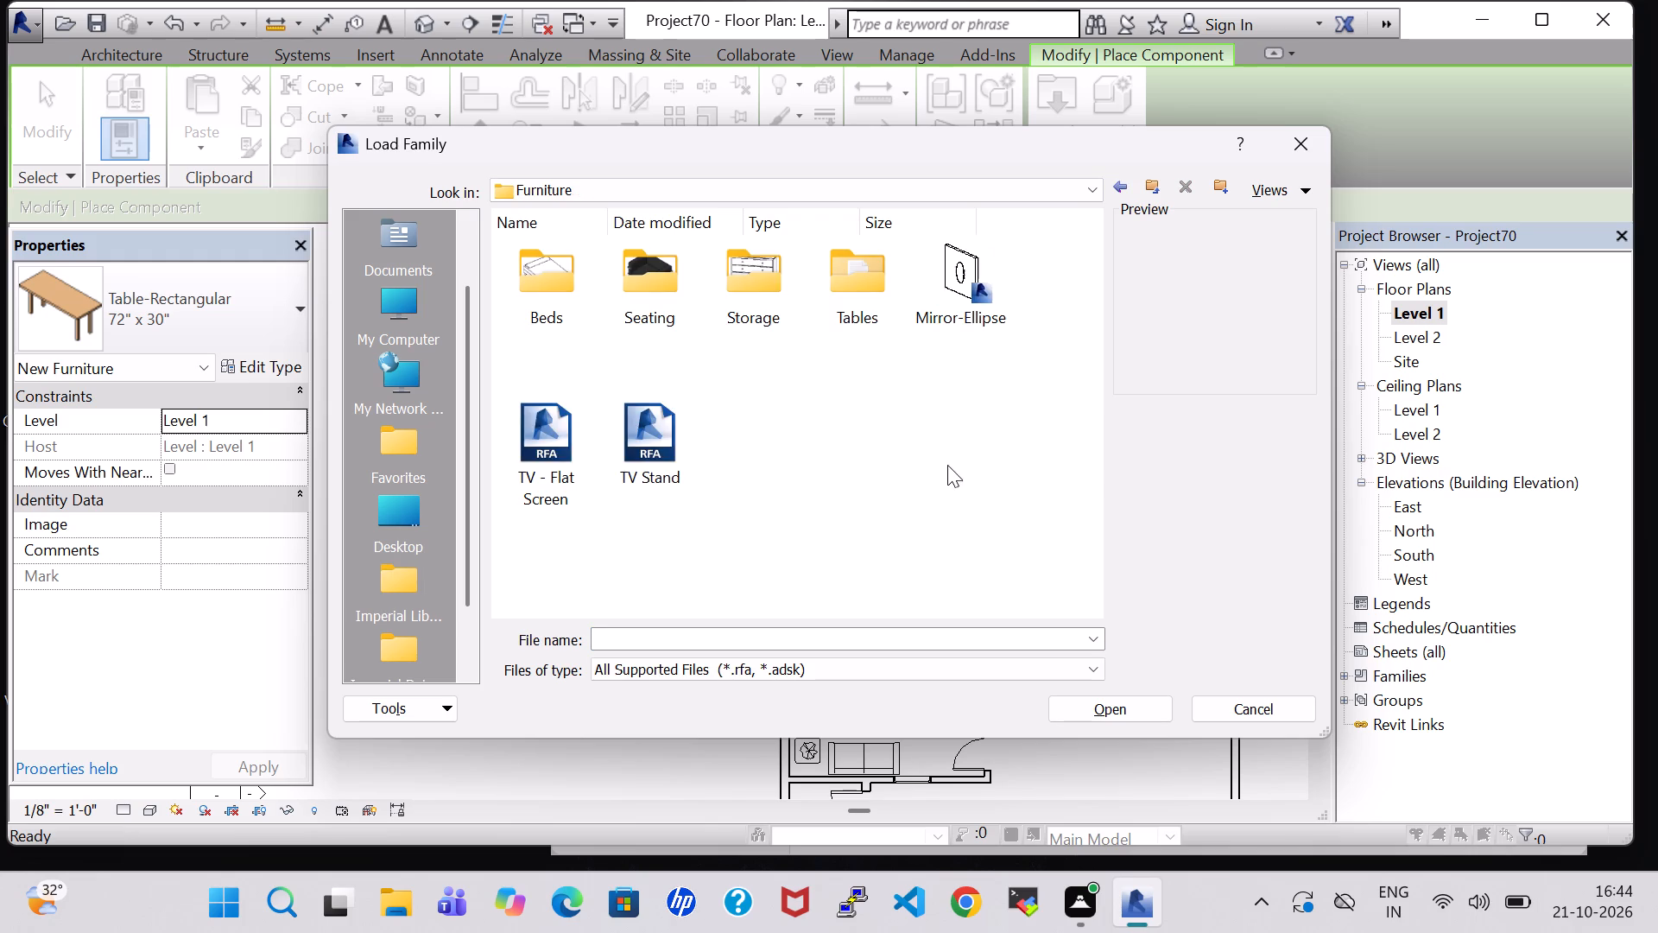
{"action": "double_click", "coordinate": [851, 299]}
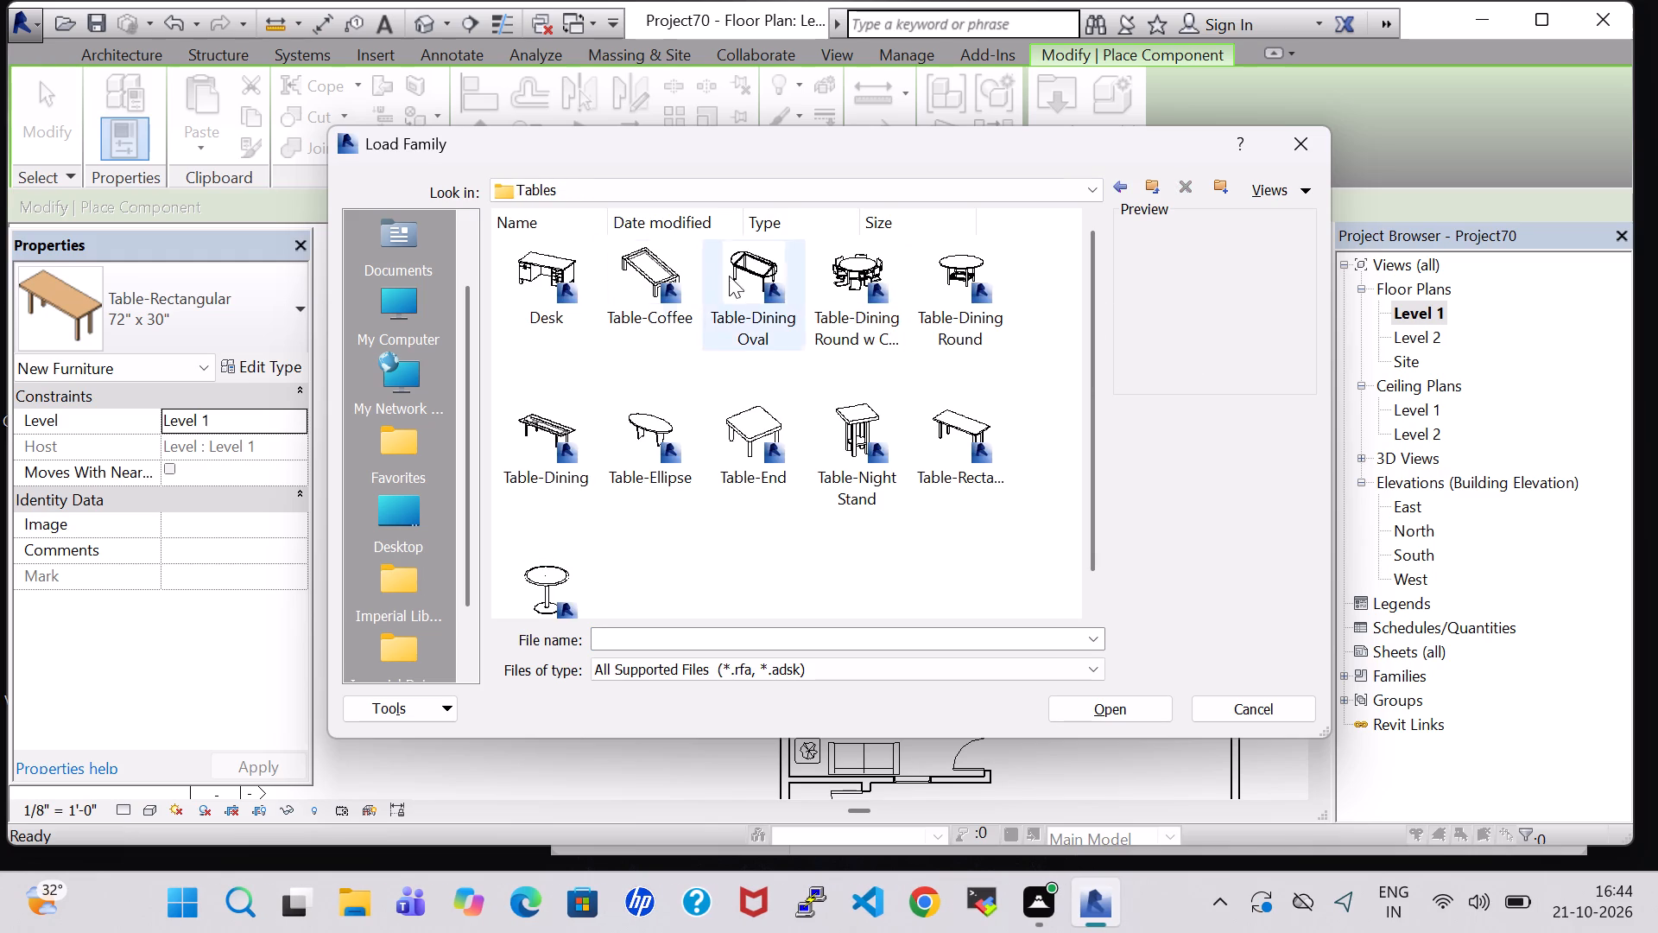
{"action": "left_click", "coordinate": [843, 290]}
{"action": "left_click", "coordinate": [1117, 718]}
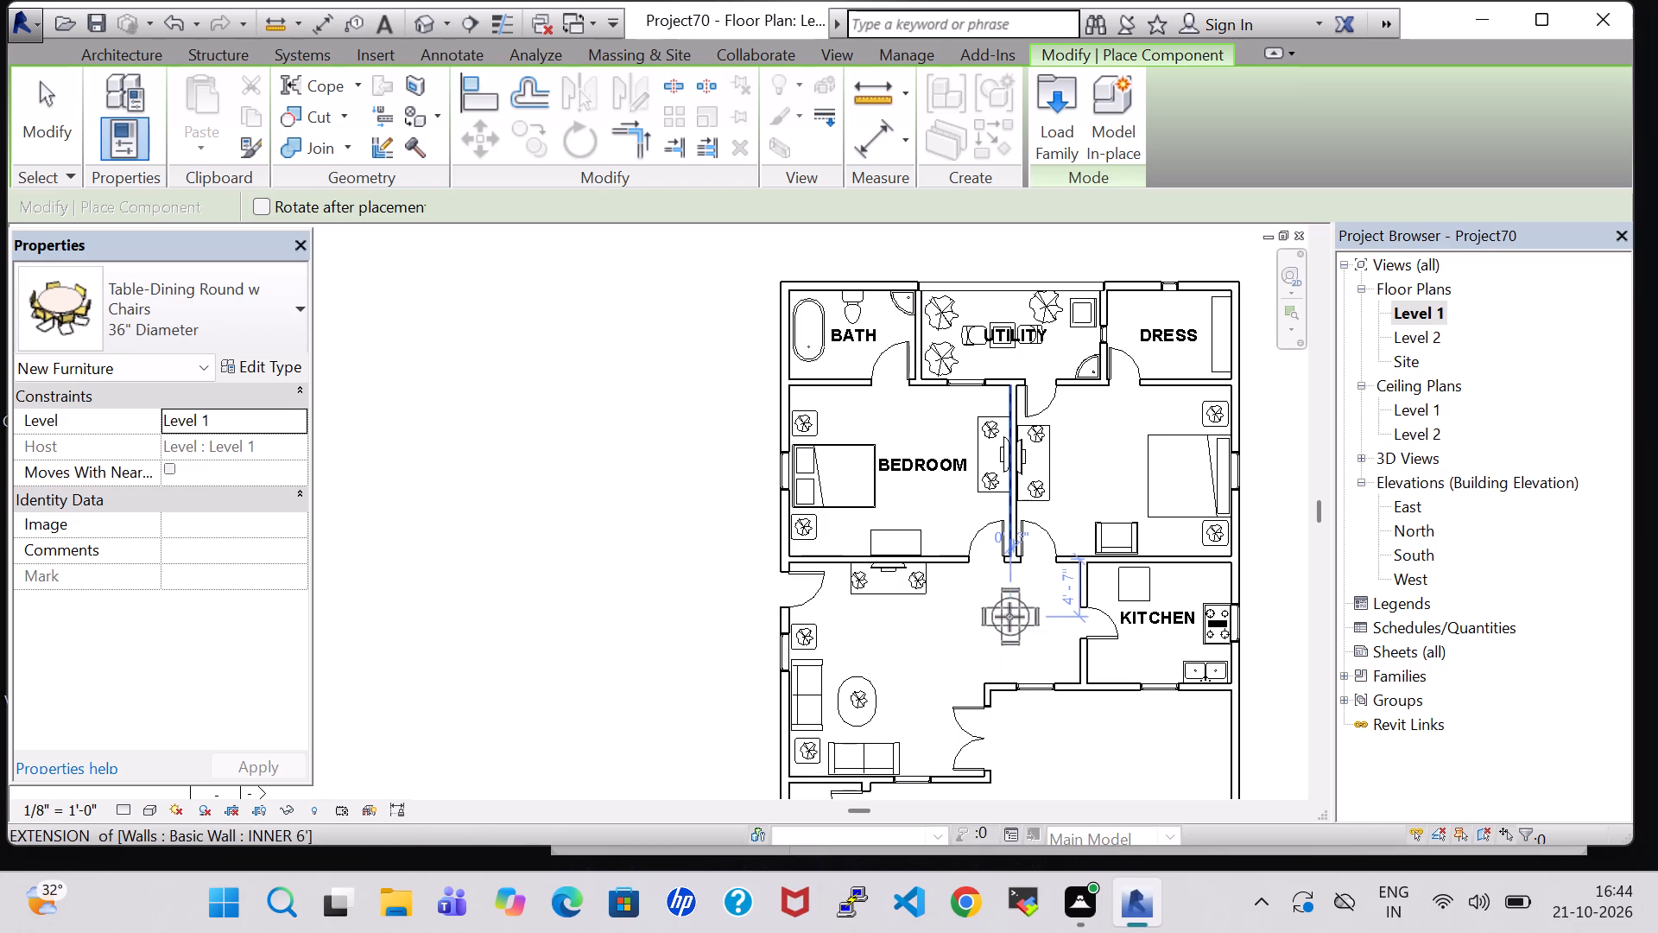
{"action": "left_click", "coordinate": [1009, 617]}
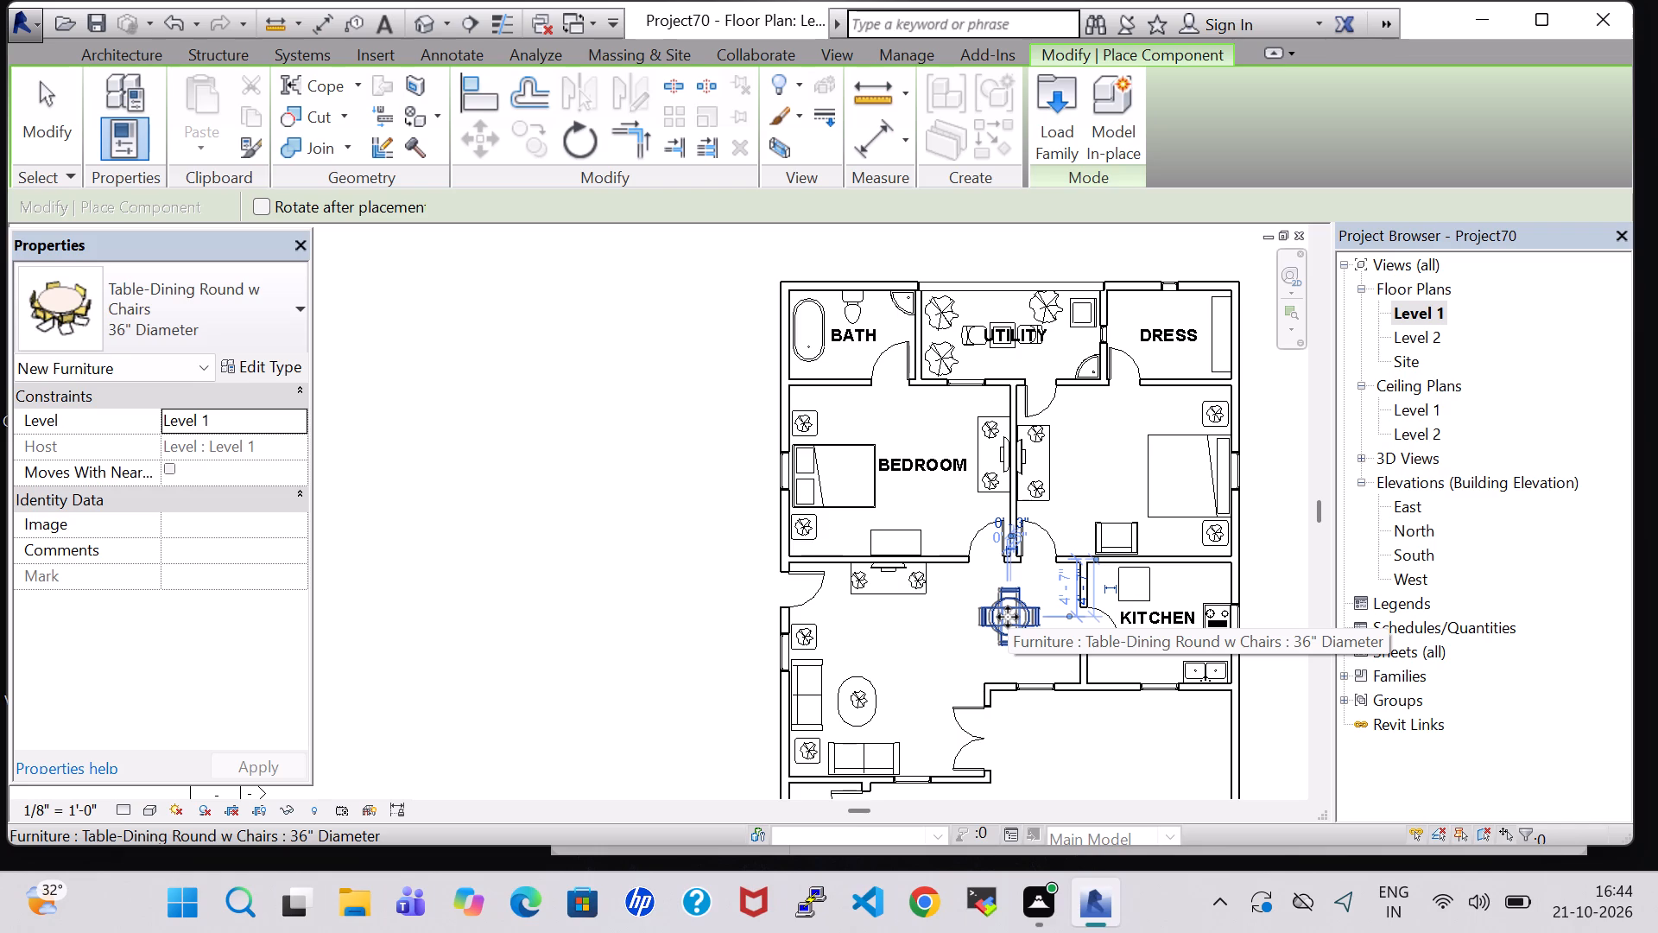
{"action": "key", "text": "Escape"}
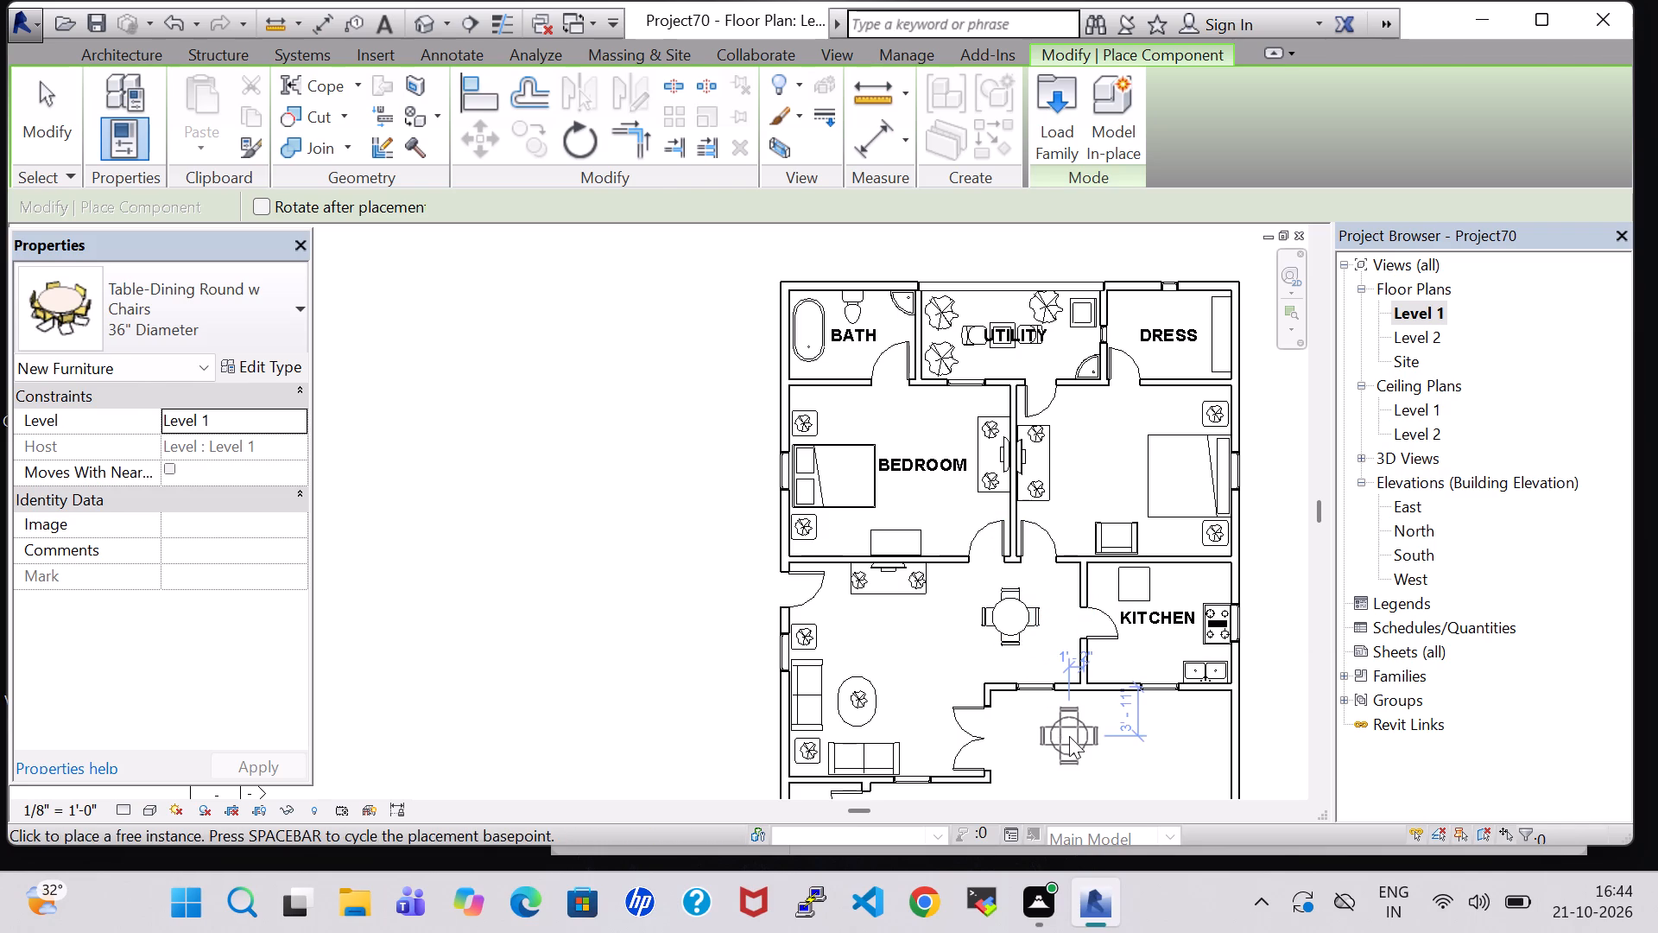
{"action": "key", "text": "Escape"}
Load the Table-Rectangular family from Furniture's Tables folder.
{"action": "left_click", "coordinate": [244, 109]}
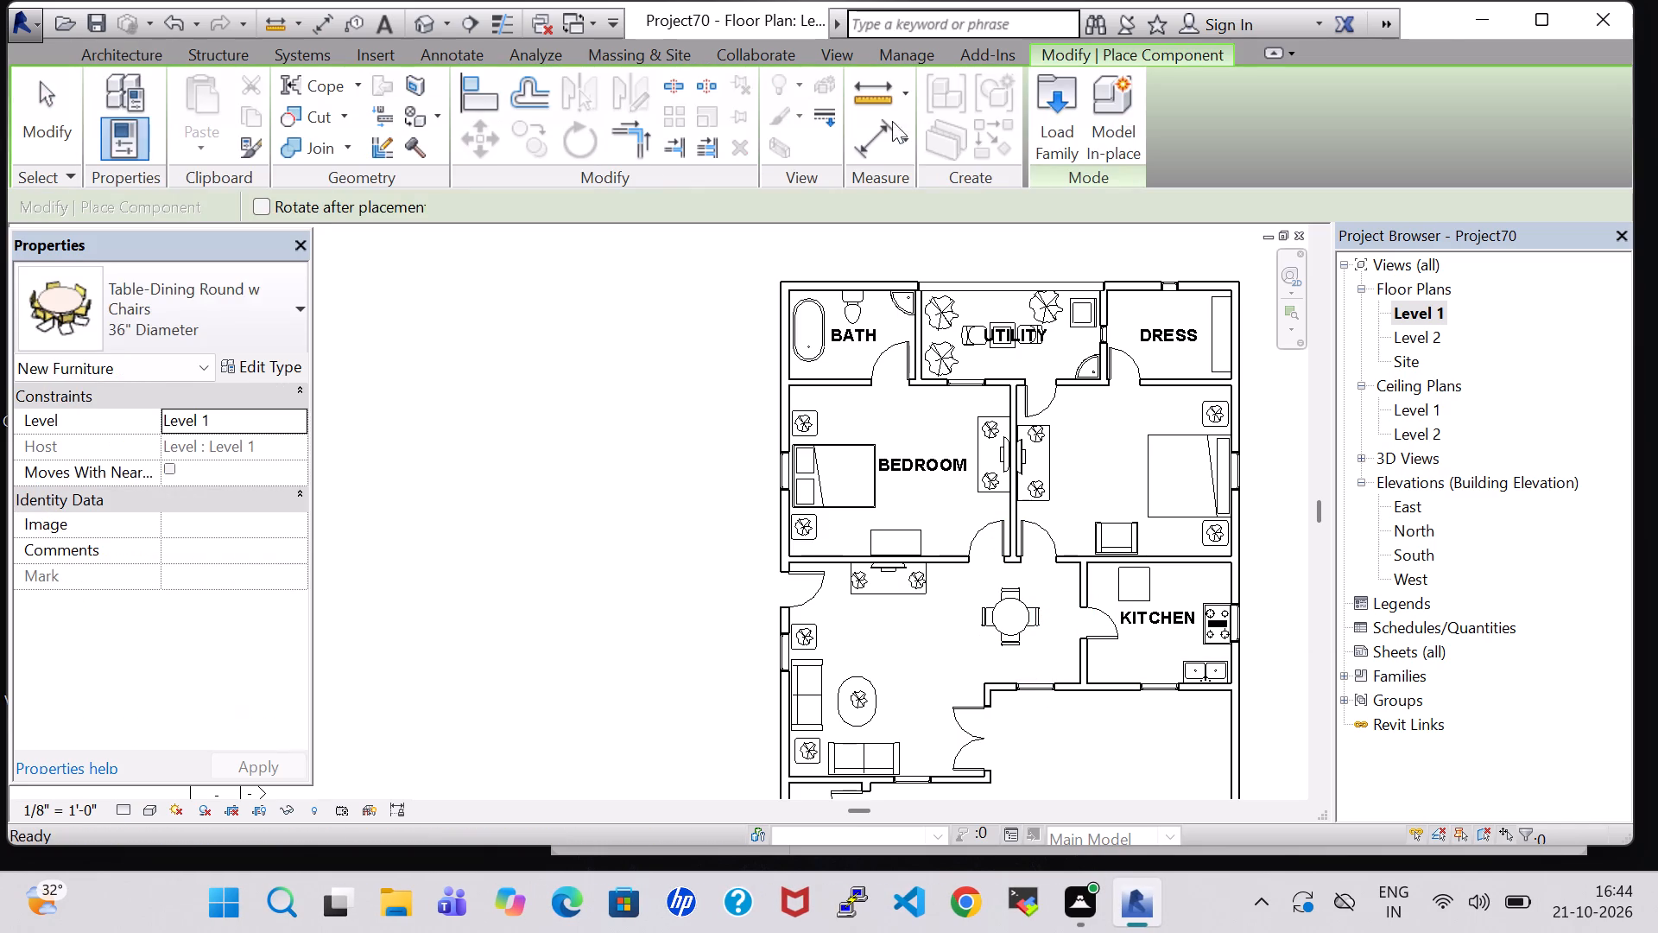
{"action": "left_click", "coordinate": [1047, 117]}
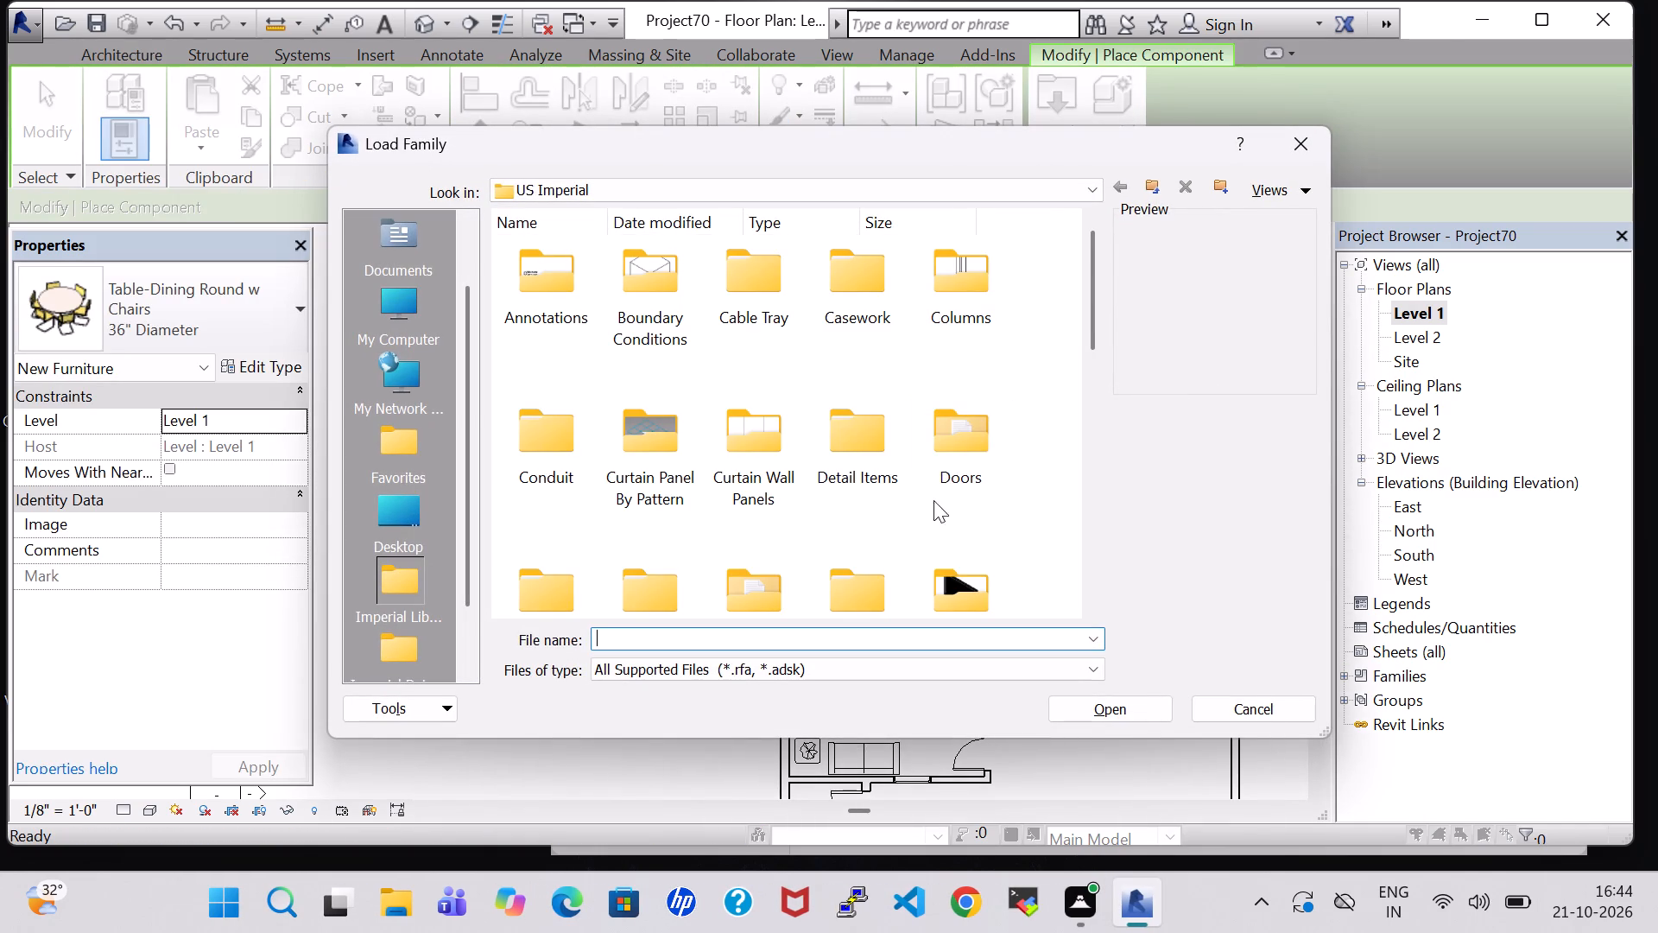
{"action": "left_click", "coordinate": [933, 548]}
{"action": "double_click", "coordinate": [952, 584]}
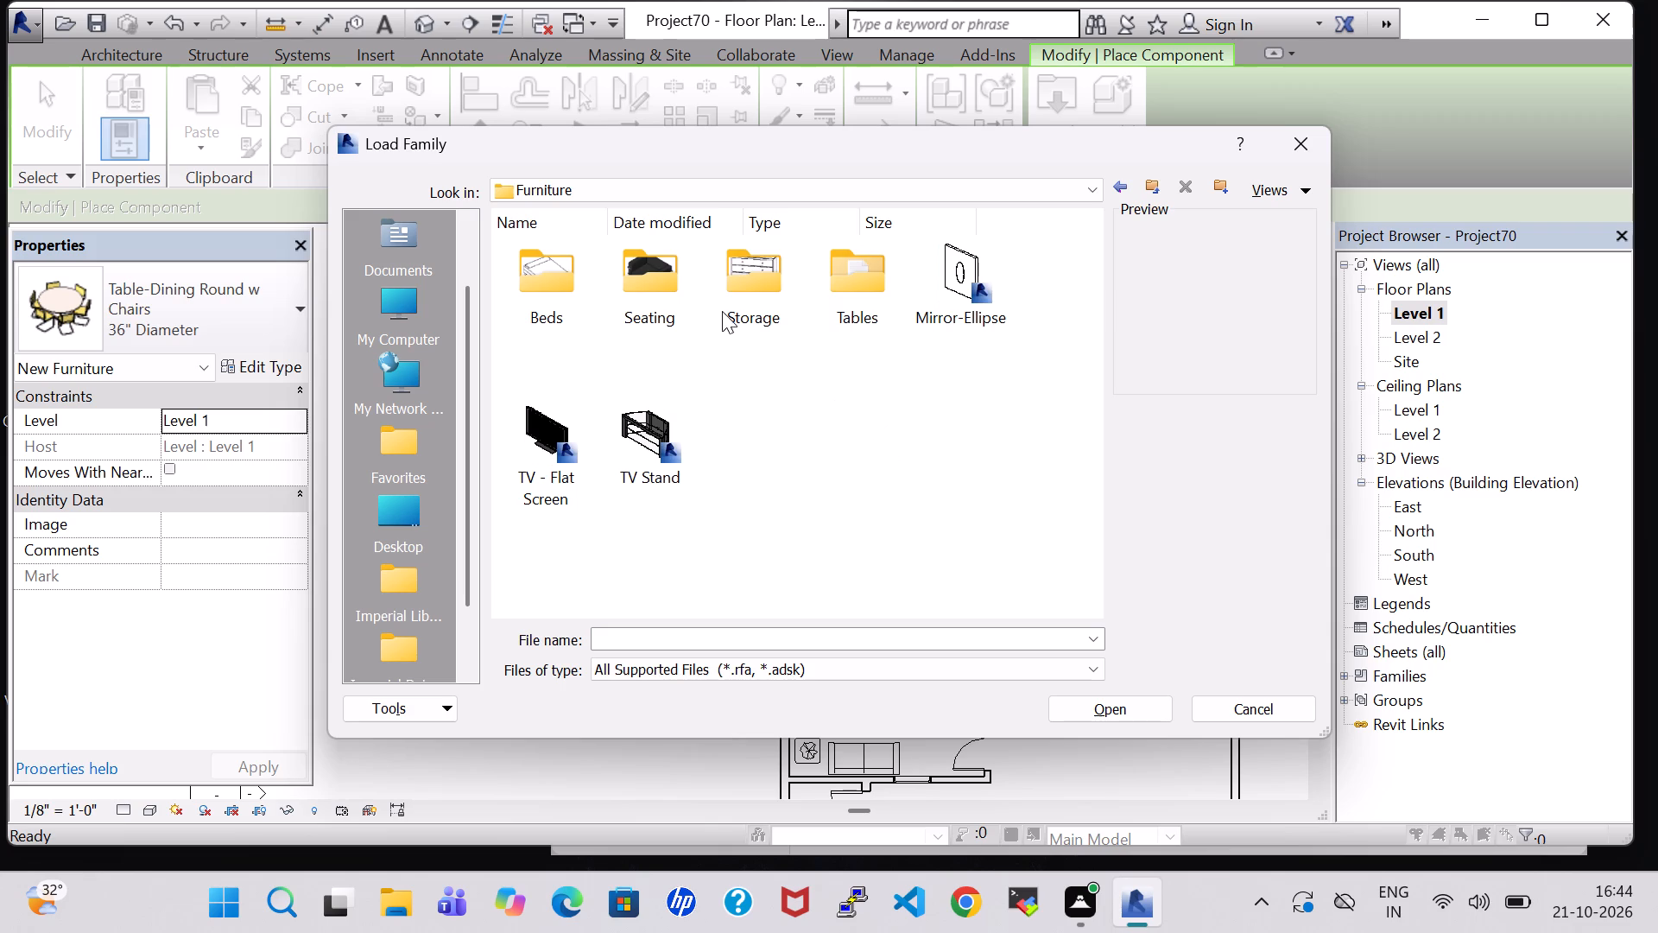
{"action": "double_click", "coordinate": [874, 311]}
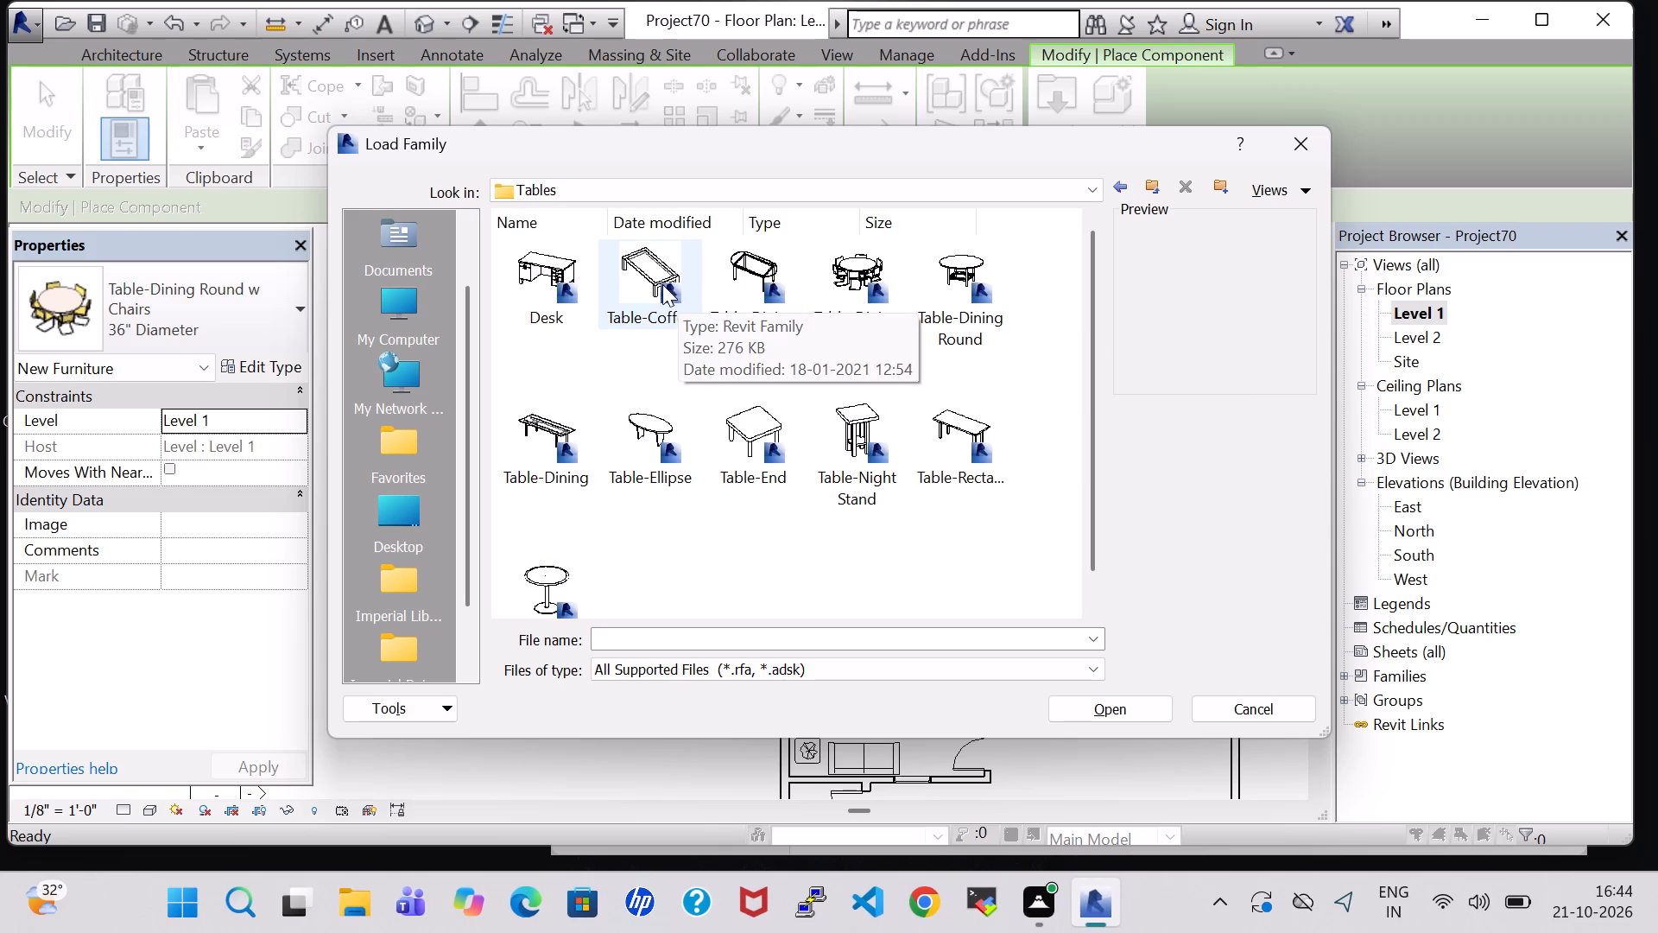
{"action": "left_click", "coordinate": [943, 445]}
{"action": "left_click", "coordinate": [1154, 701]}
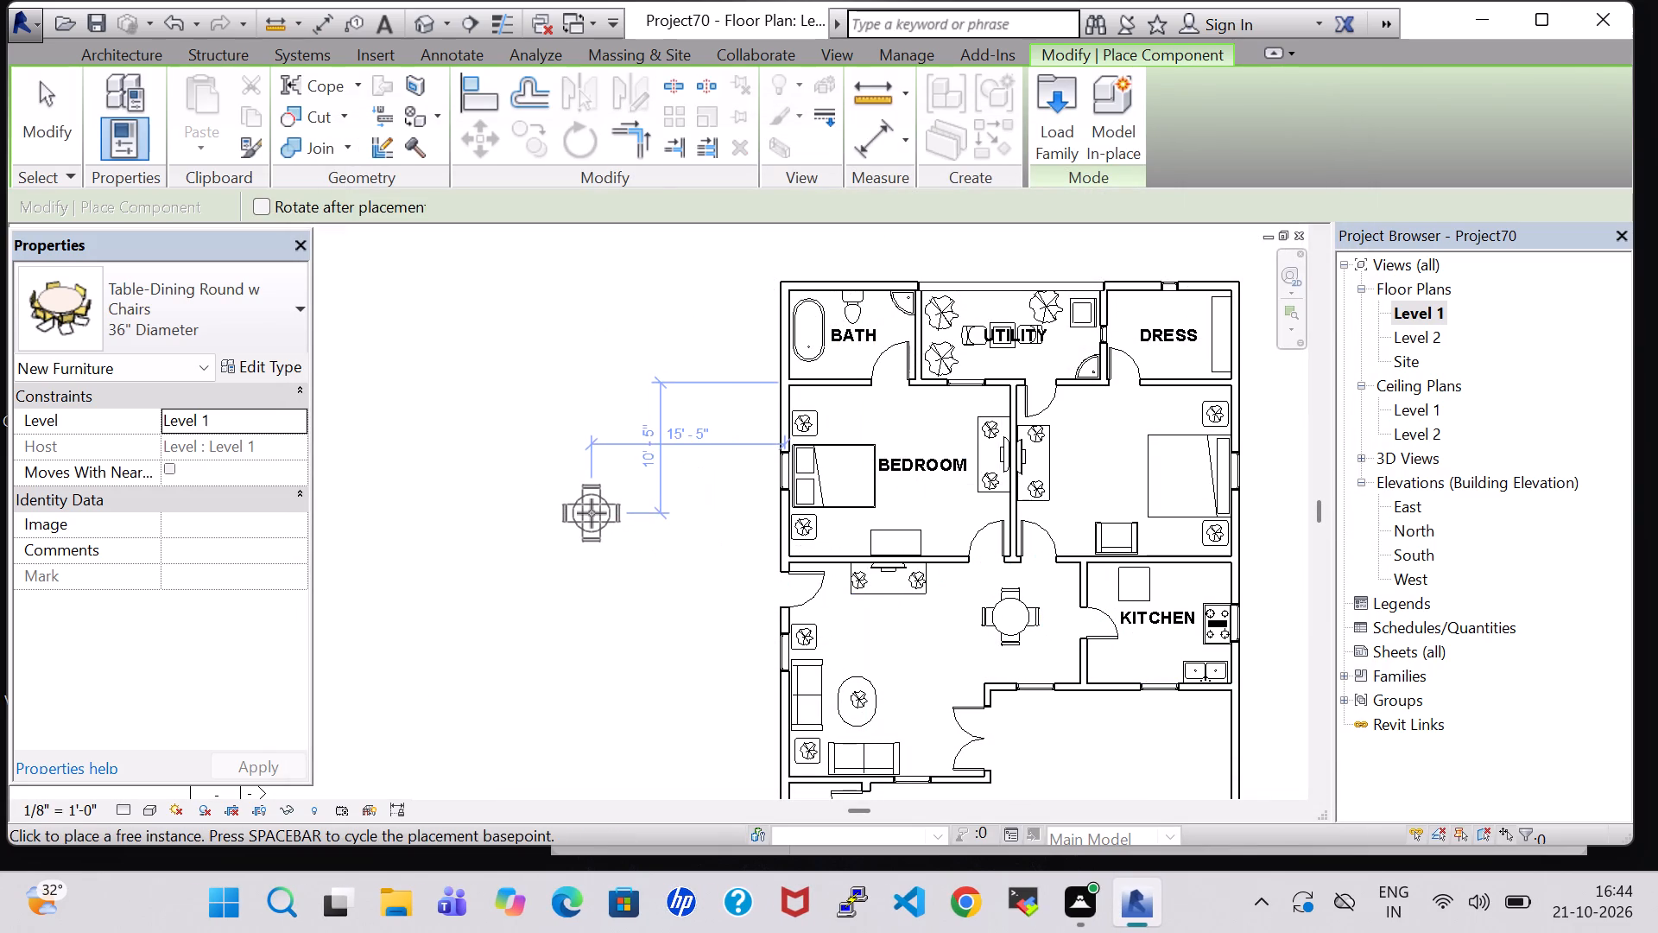
Create a table similar to the living space's 72" x 30" TV table and place it lengthwise north-south against the kitchen's west wall.
{"action": "key", "text": "Escape"}
{"action": "left_click", "coordinate": [889, 600]}
{"action": "right_click", "coordinate": [889, 600]}
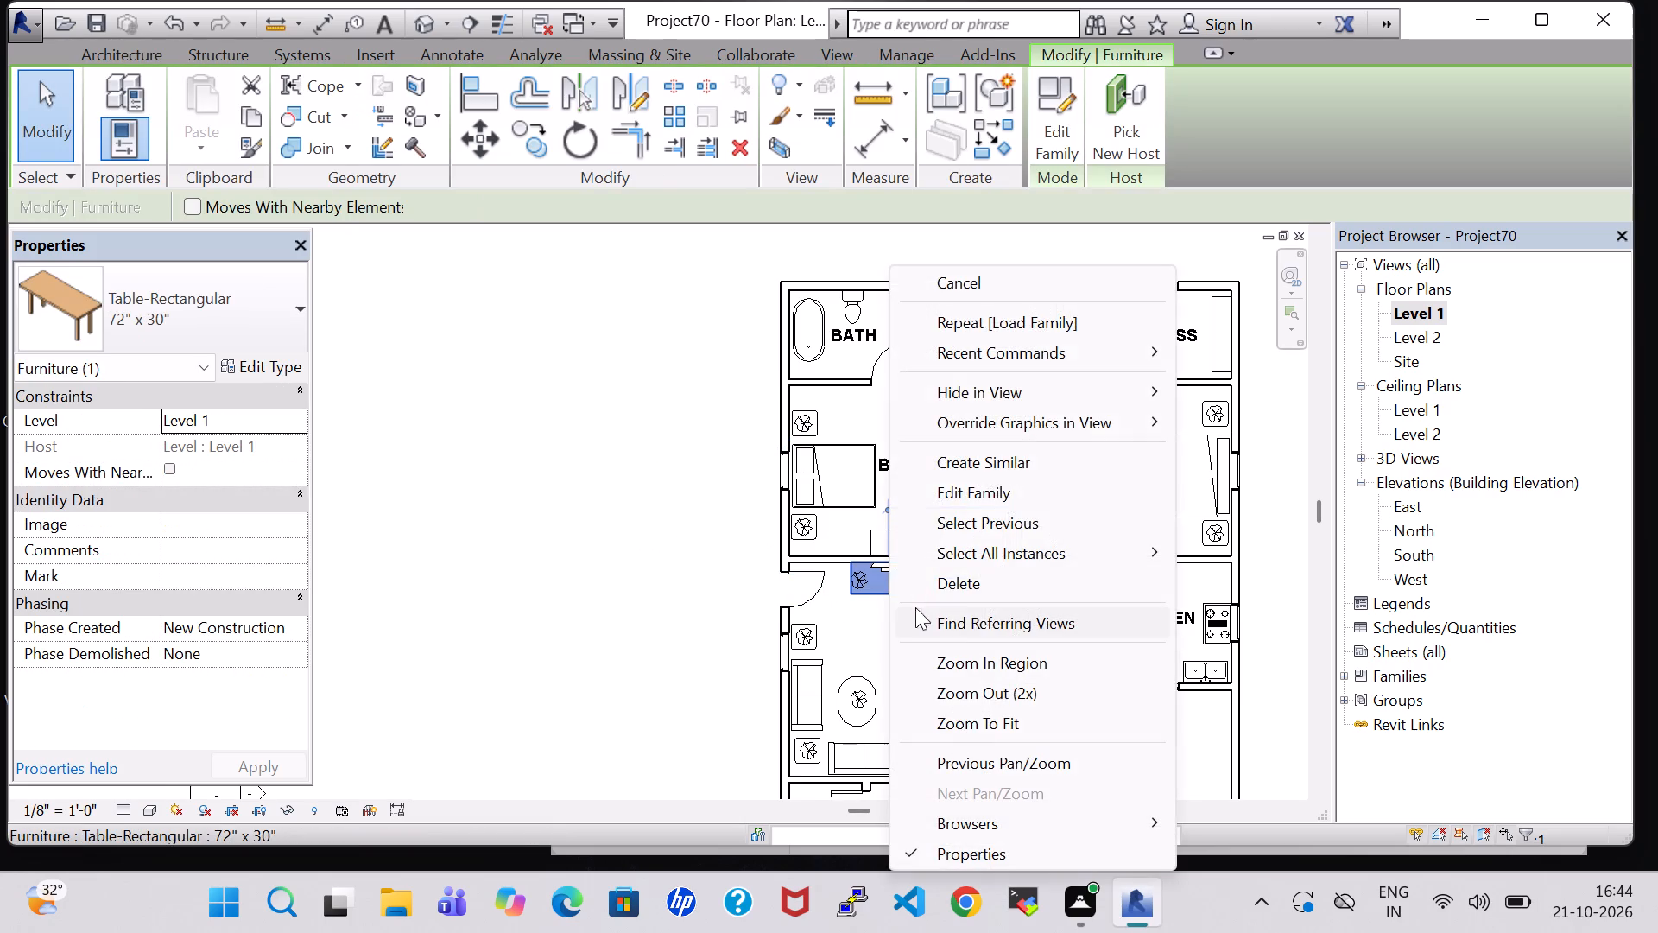
{"action": "left_click", "coordinate": [987, 458]}
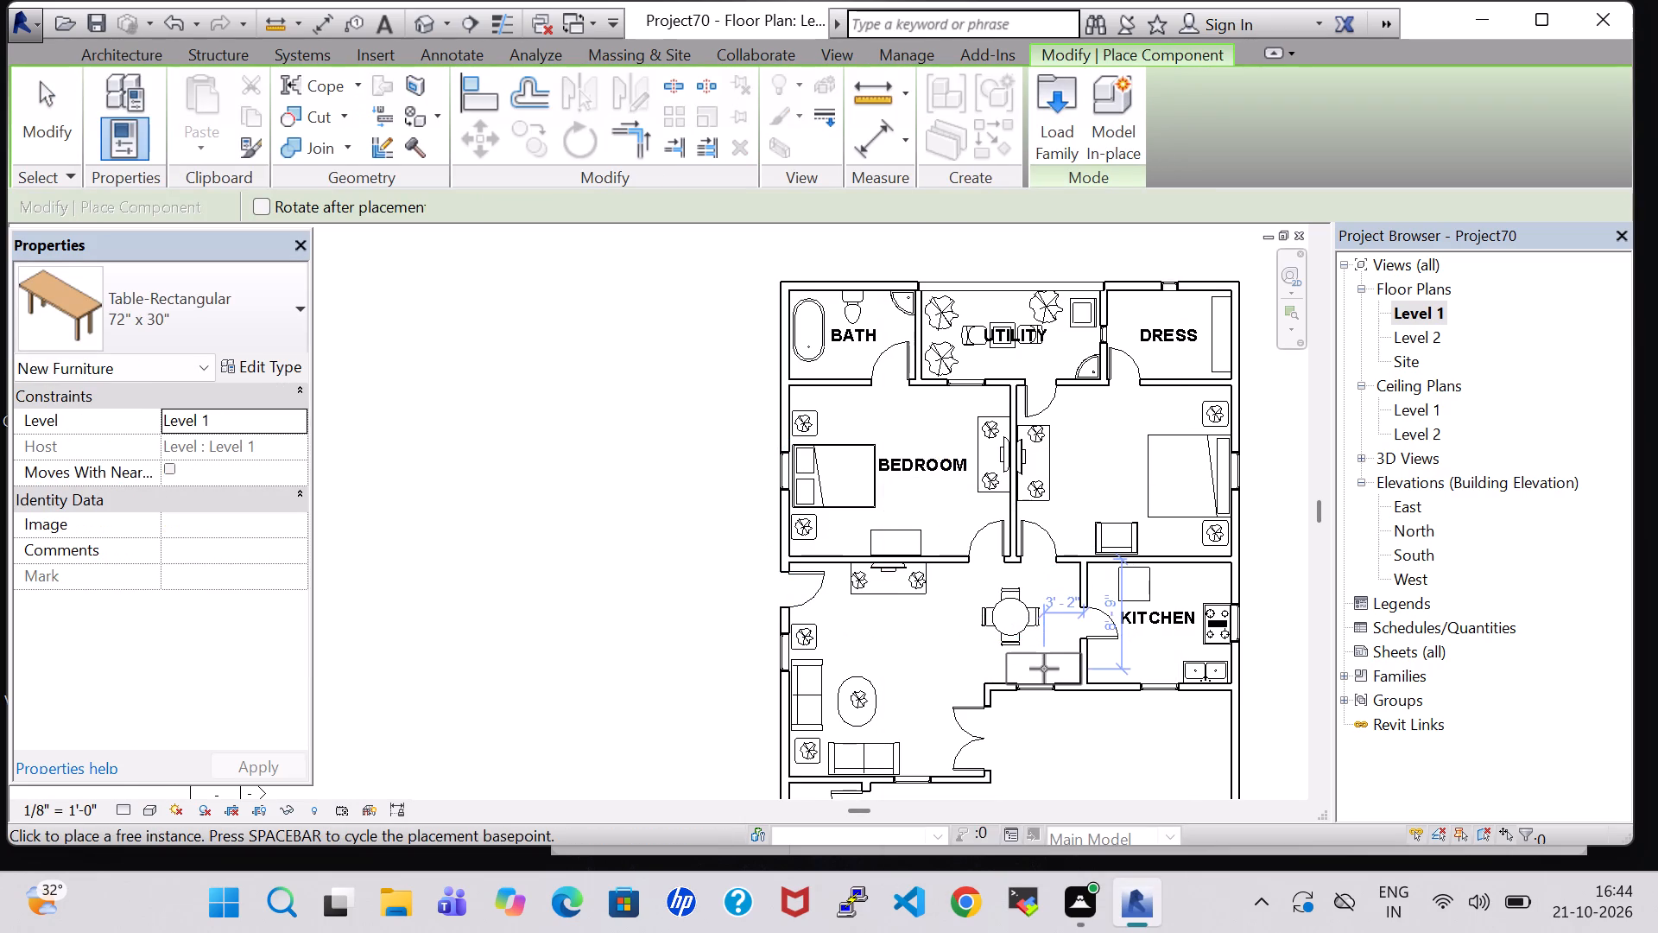
{"action": "scroll", "coordinate": [1044, 670], "scroll_direction": "up", "scroll_amount": 6}
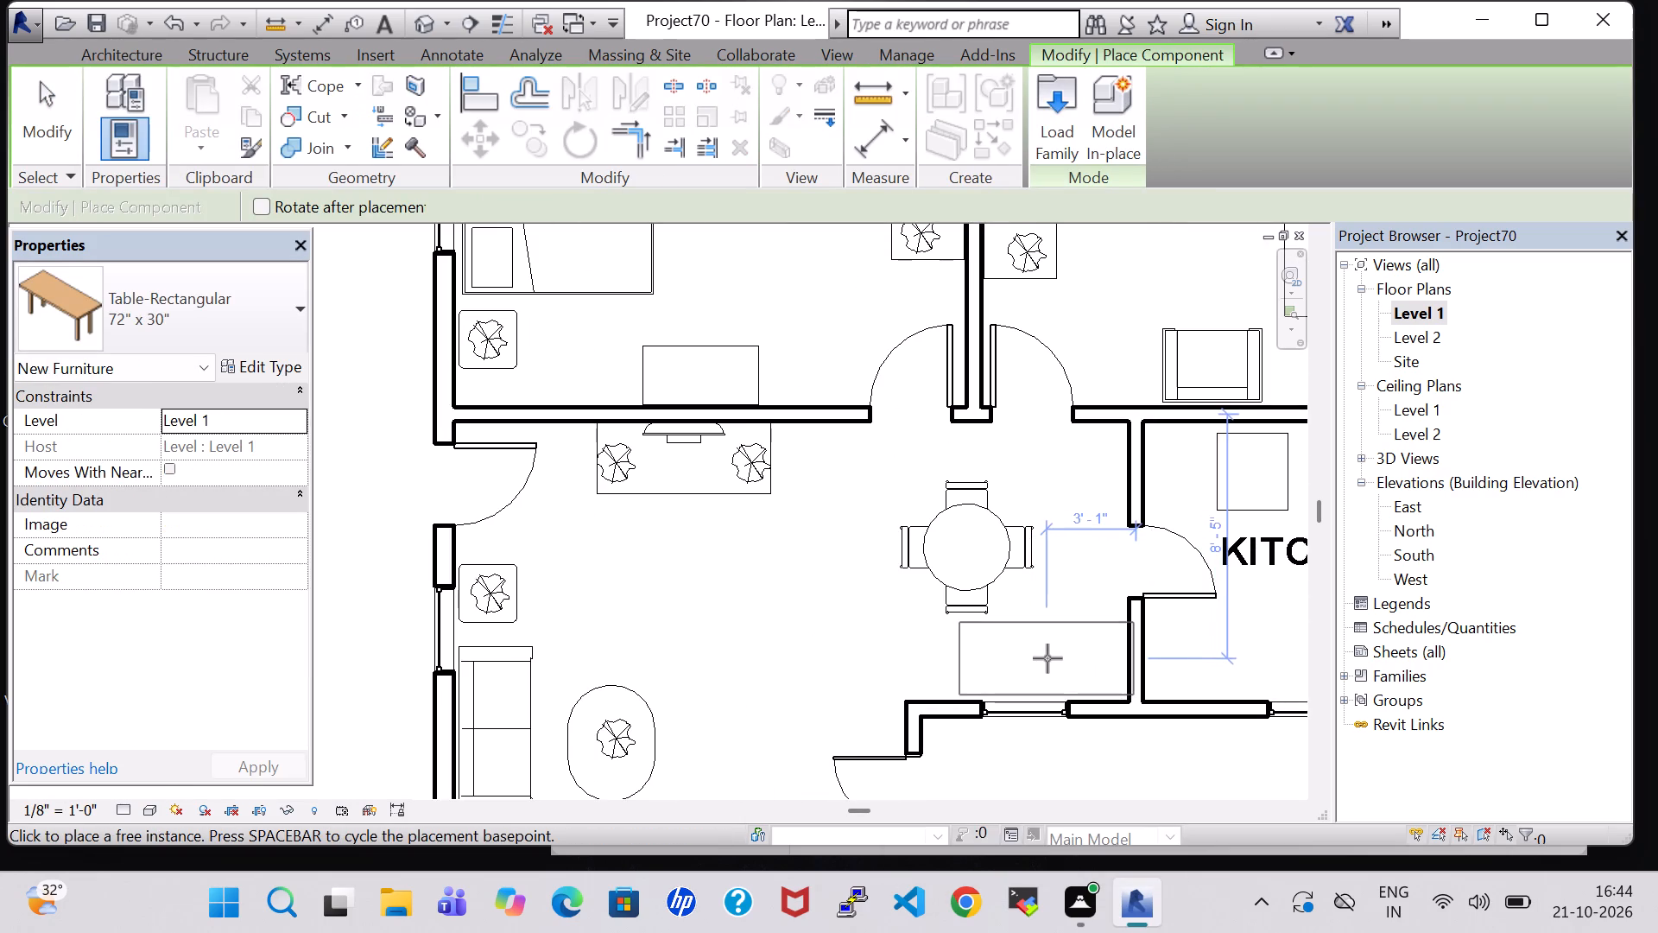
{"action": "key", "text": "space"}
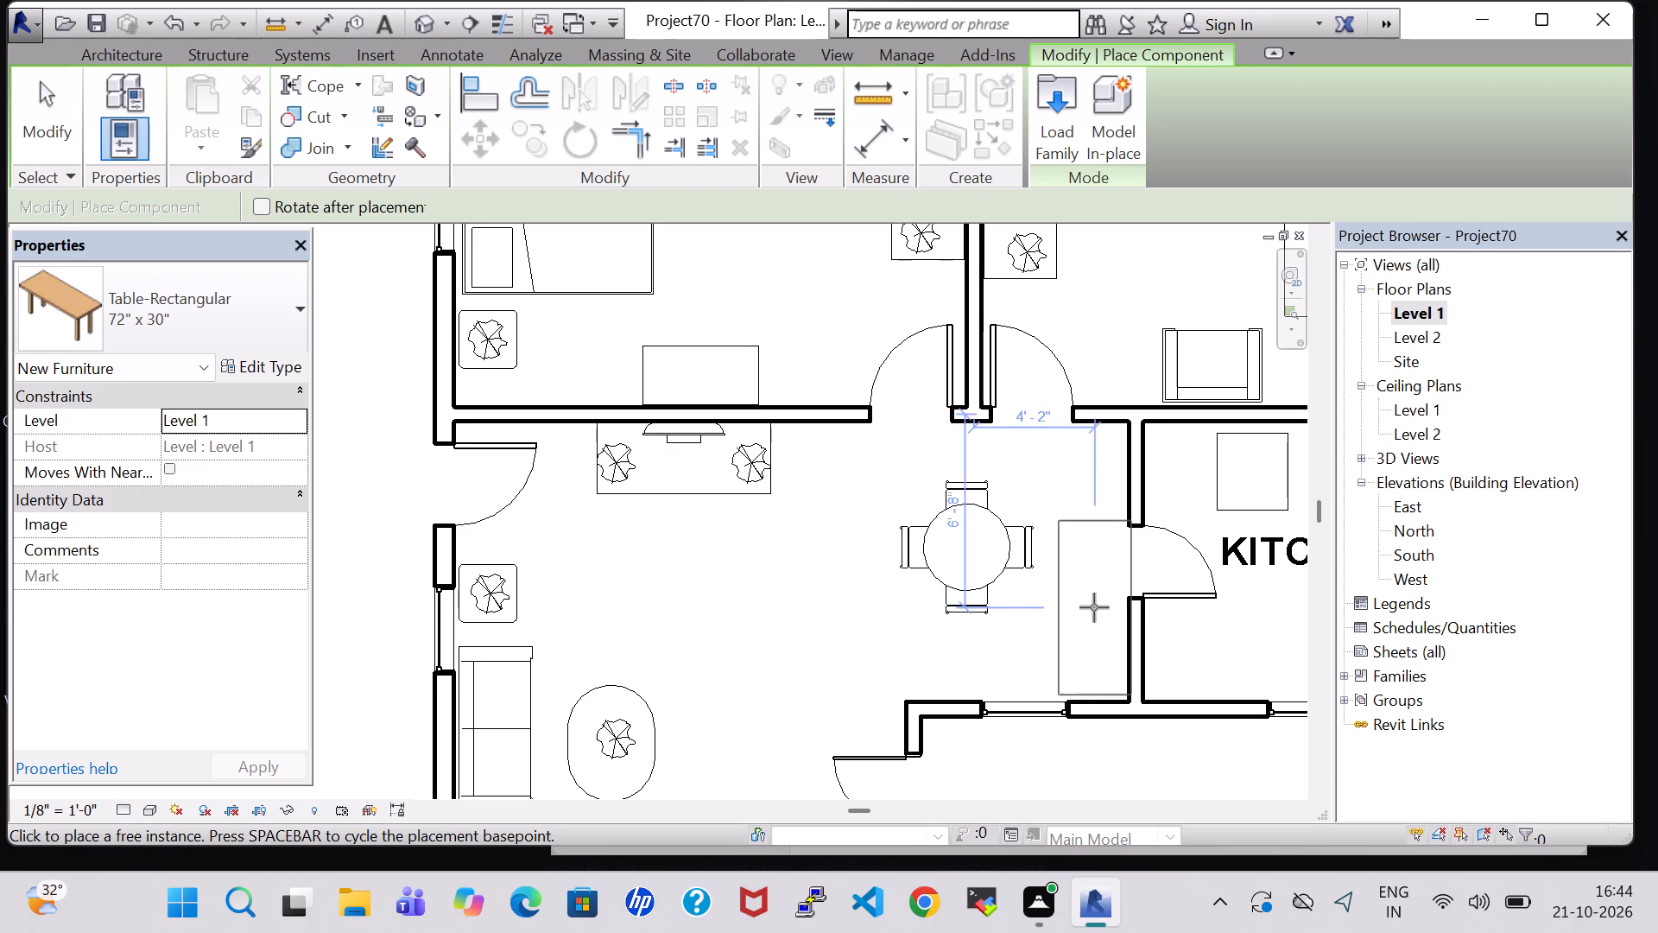
{"action": "left_click", "coordinate": [1094, 607]}
{"action": "key", "text": "Escape"}
{"action": "key", "text": "Escape"}
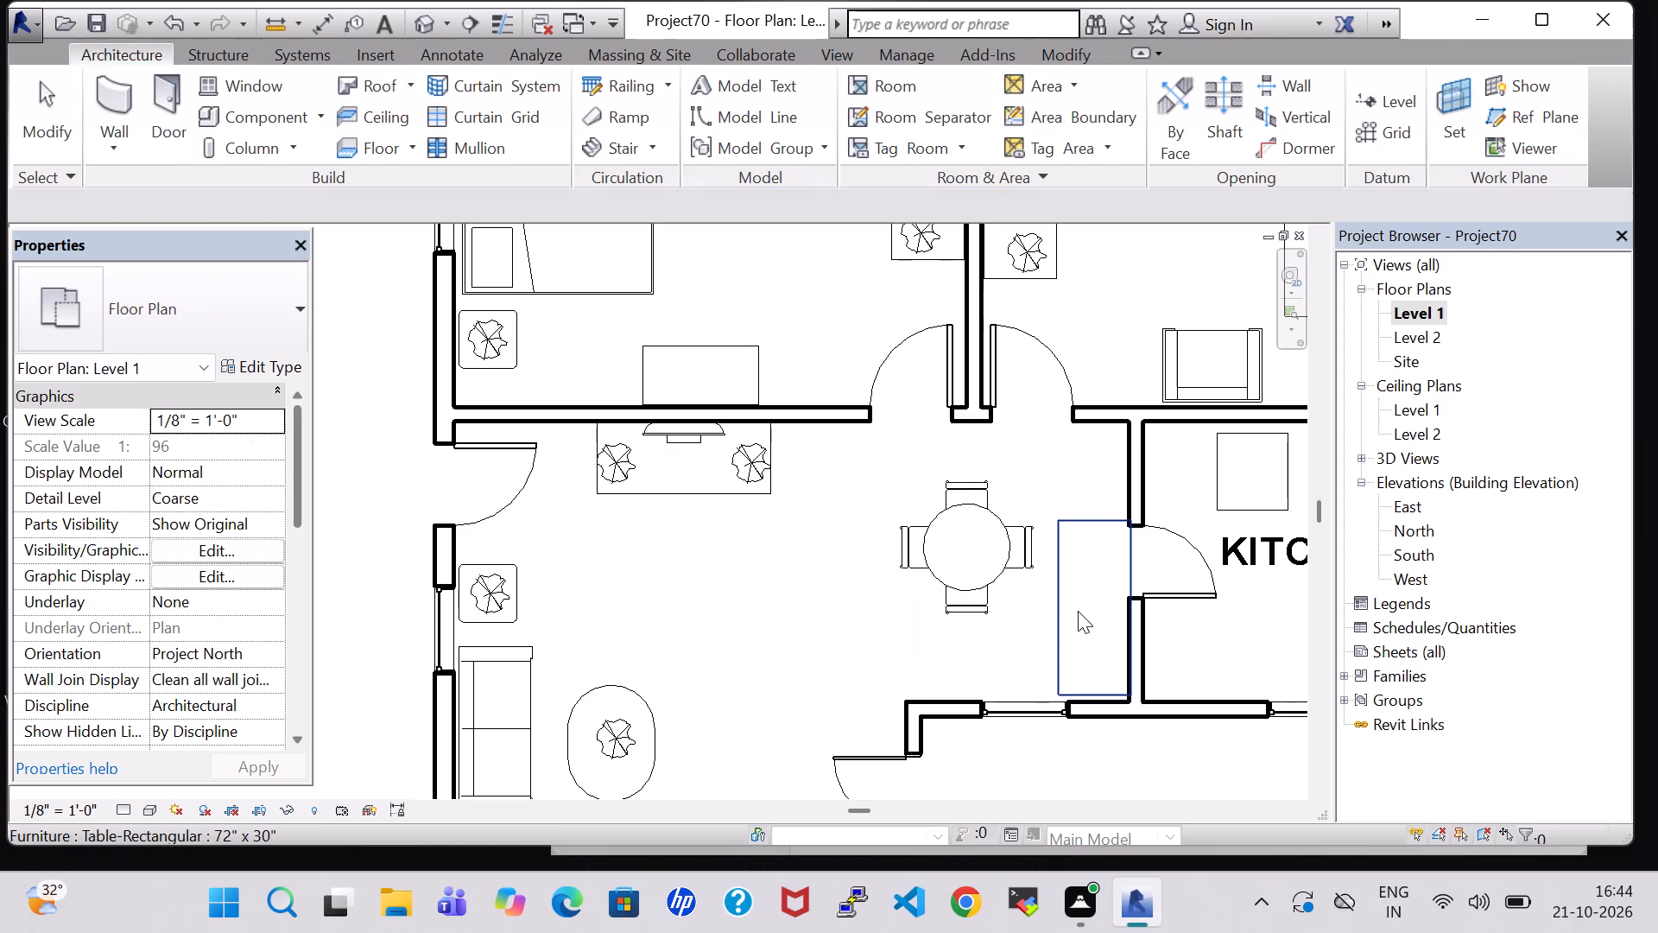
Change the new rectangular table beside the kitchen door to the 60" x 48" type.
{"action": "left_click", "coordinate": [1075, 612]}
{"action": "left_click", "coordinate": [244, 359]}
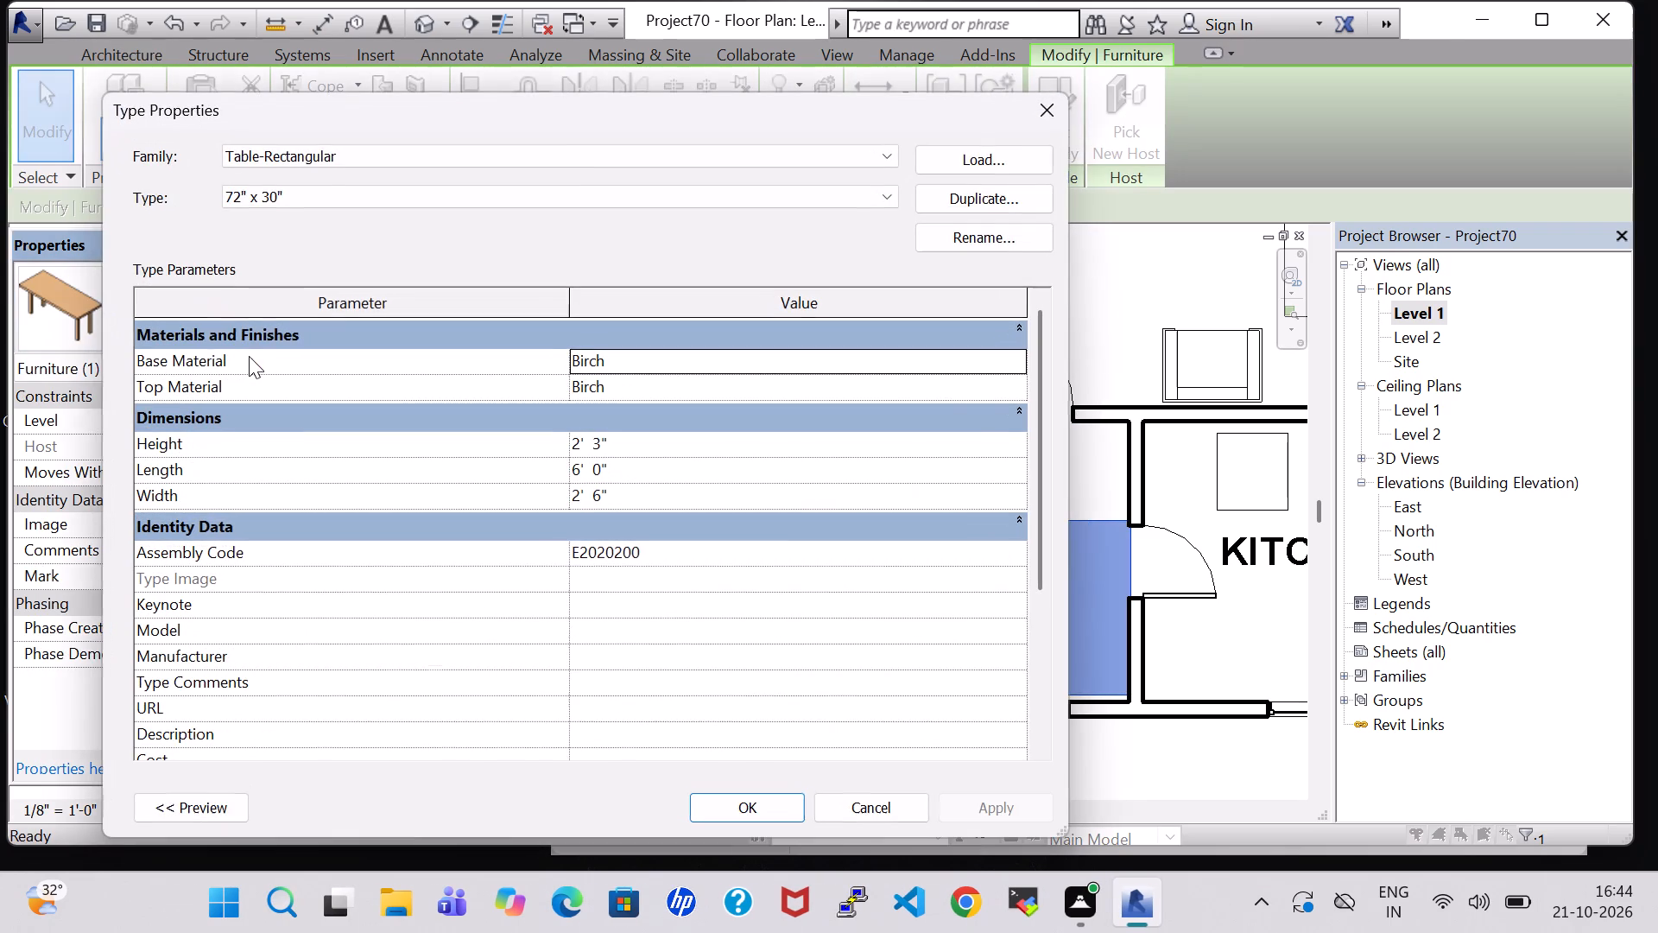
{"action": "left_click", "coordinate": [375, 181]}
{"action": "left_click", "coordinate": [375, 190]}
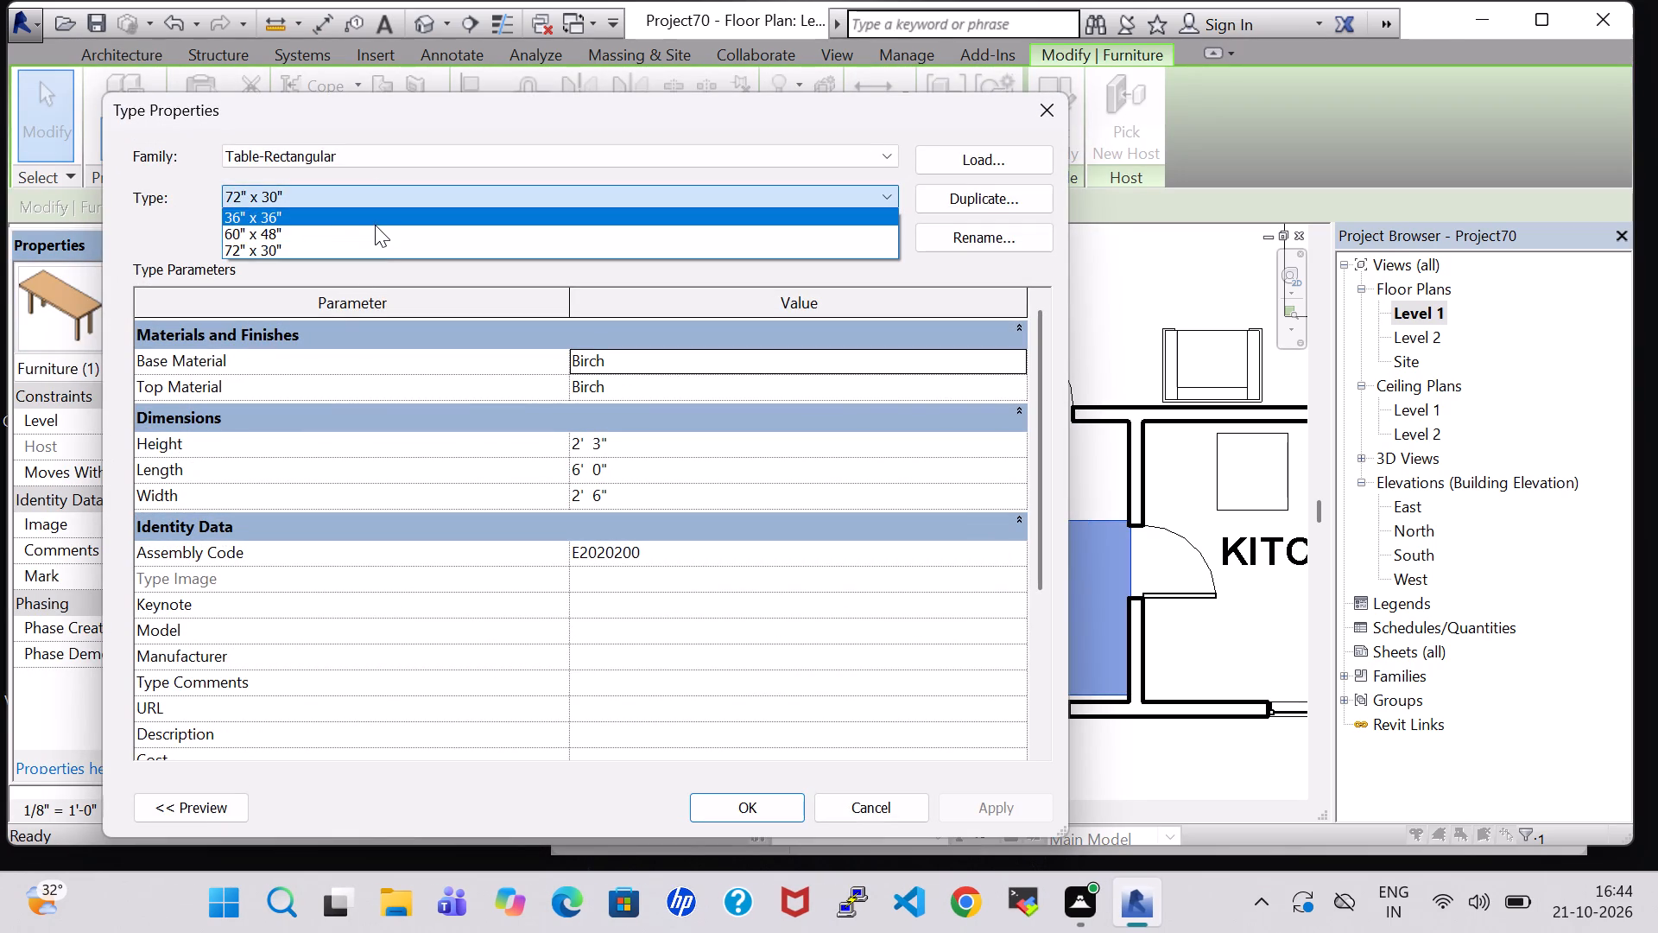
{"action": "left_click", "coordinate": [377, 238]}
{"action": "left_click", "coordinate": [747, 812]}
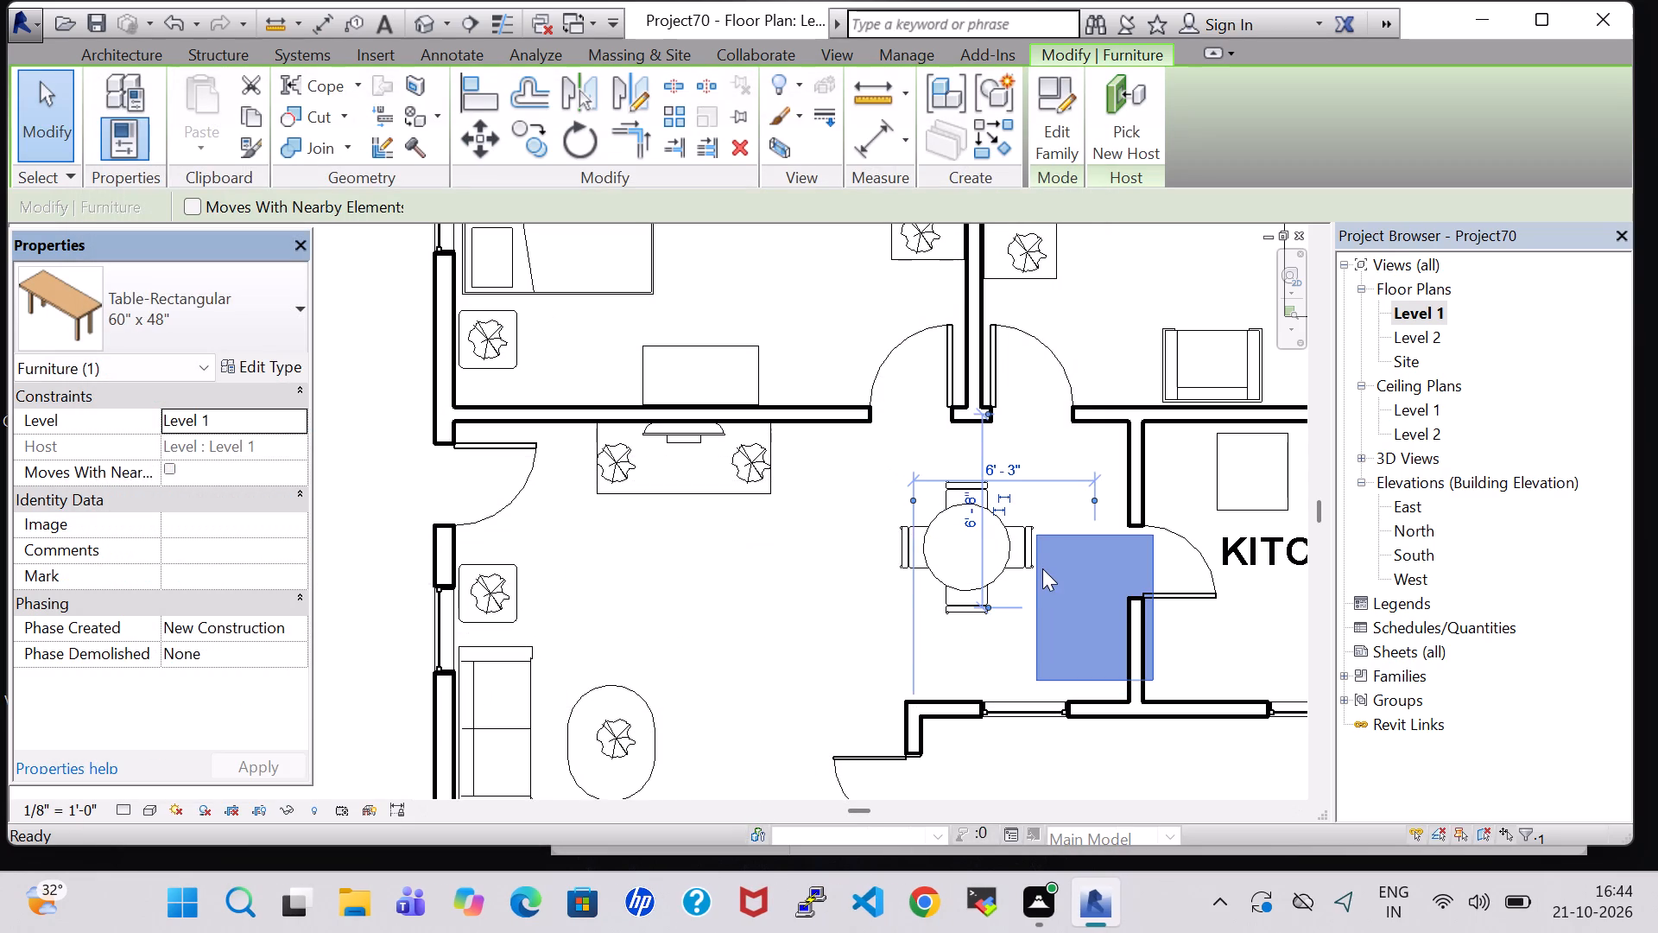
Nudge the rectangular table beside the kitchen door about 6" west, off the kitchen wall.
{"action": "key", "text": "Left"}
{"action": "key", "text": "Left"}
{"action": "left_click", "coordinate": [1163, 629]}
{"action": "key", "text": "Left"}
{"action": "key", "text": "Left"}
{"action": "key", "text": "Left"}
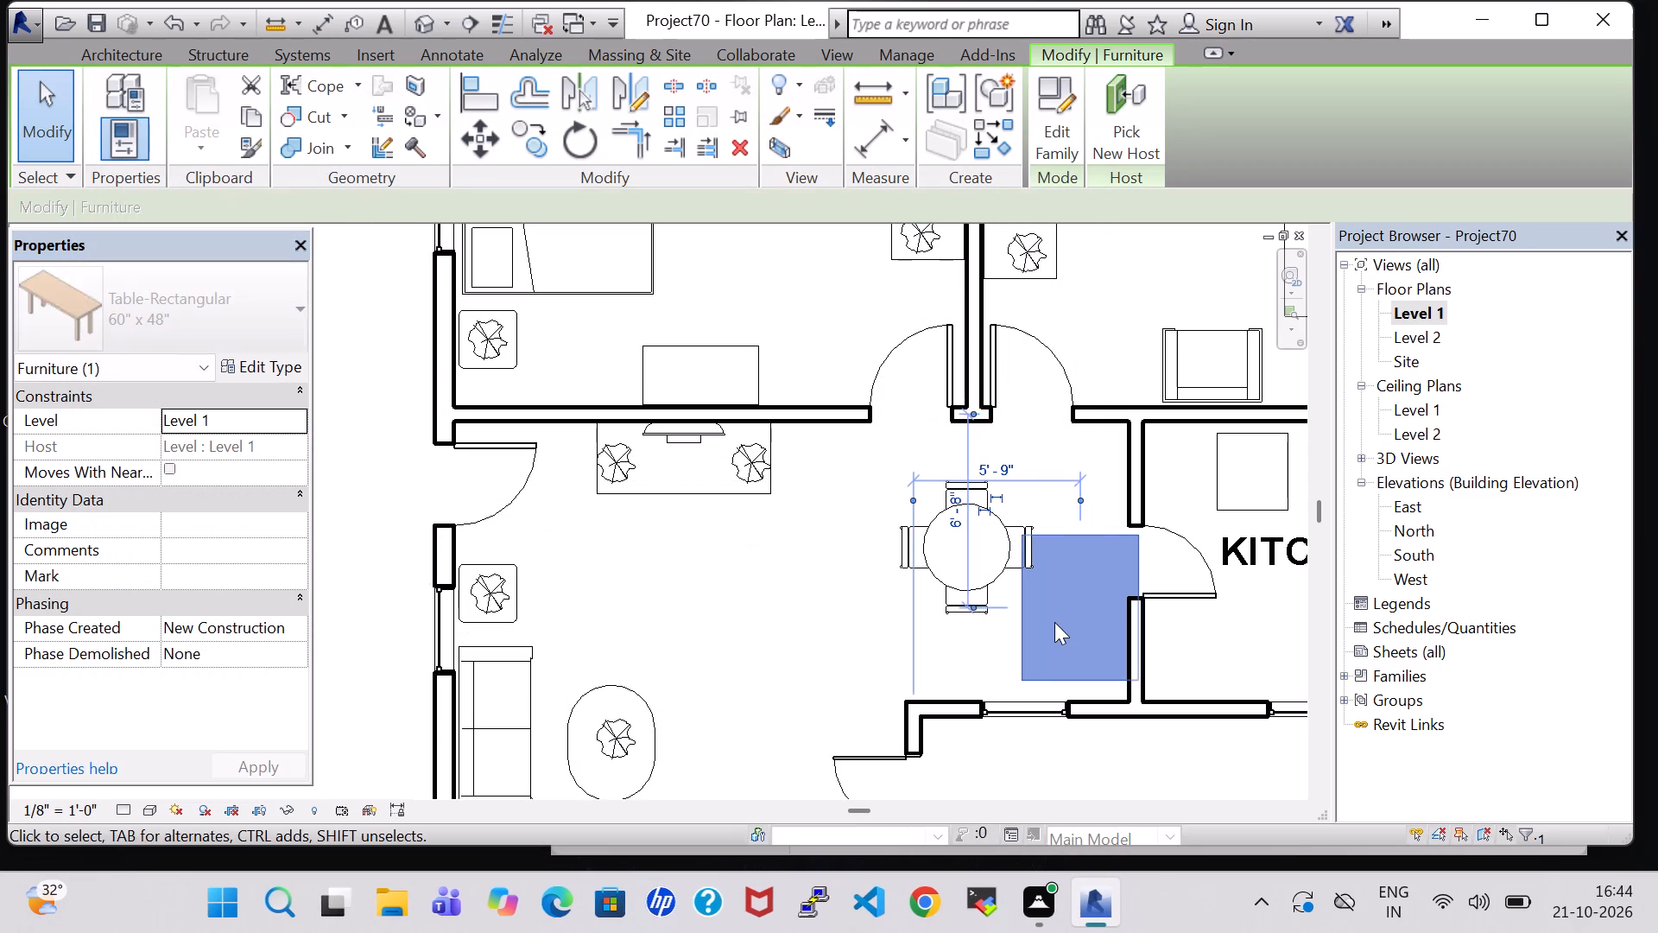
Change the rectangular table beside the kitchen door to the 36" x 36" type.
{"action": "left_click", "coordinate": [237, 375]}
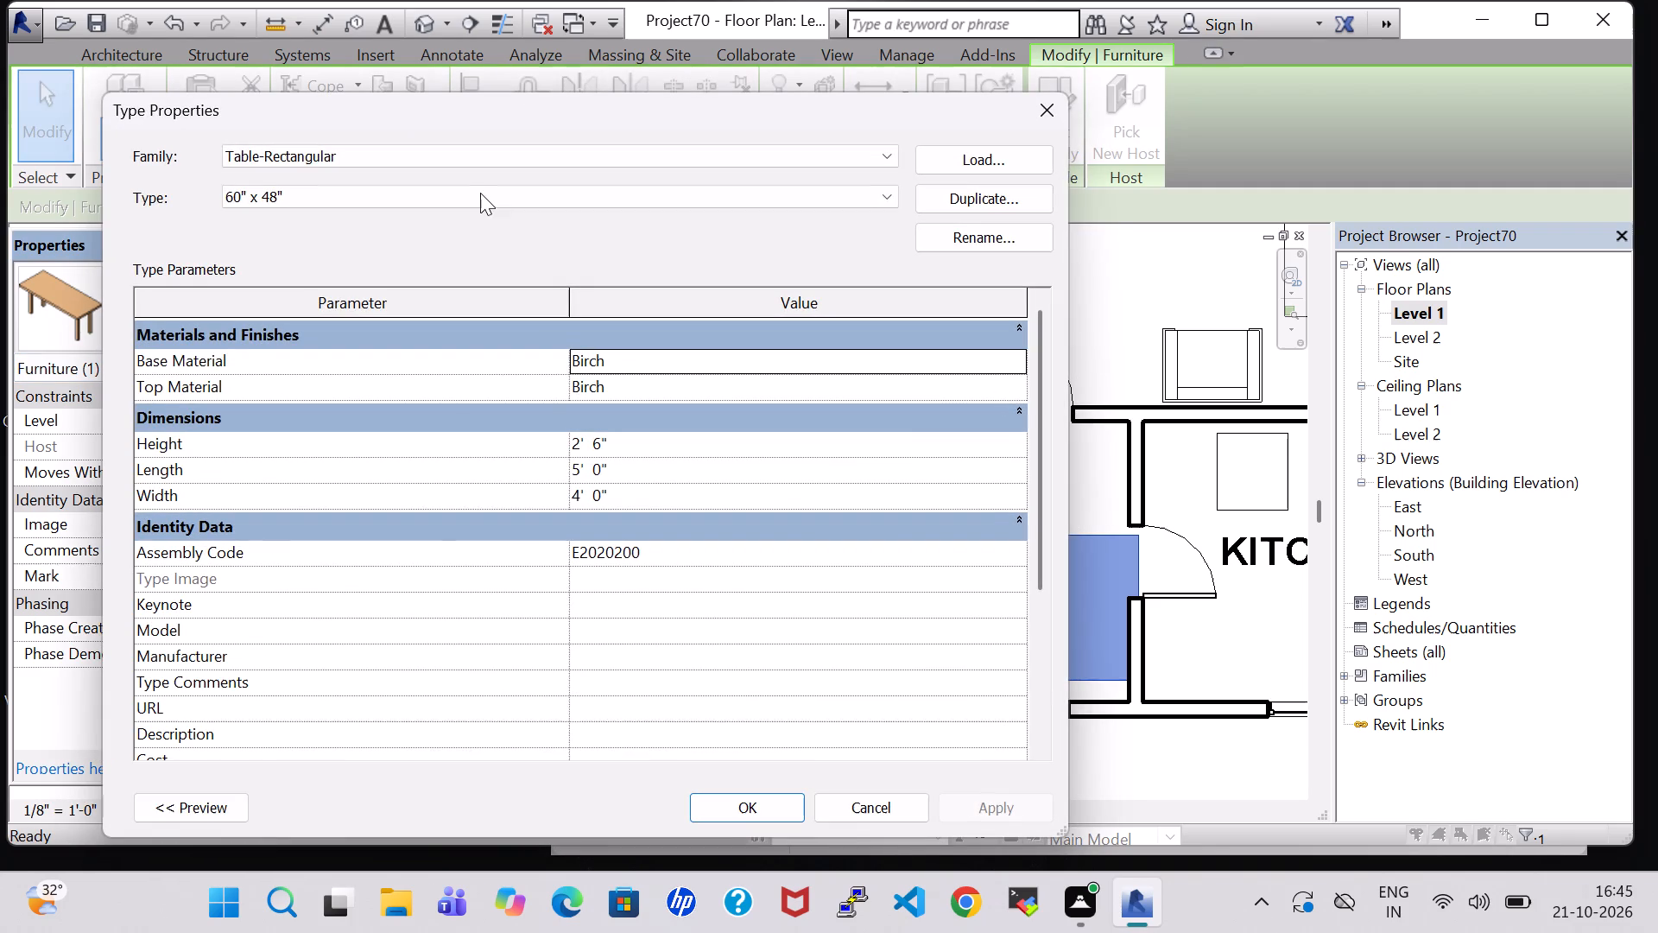
{"action": "left_click", "coordinate": [480, 189]}
{"action": "left_click", "coordinate": [479, 215]}
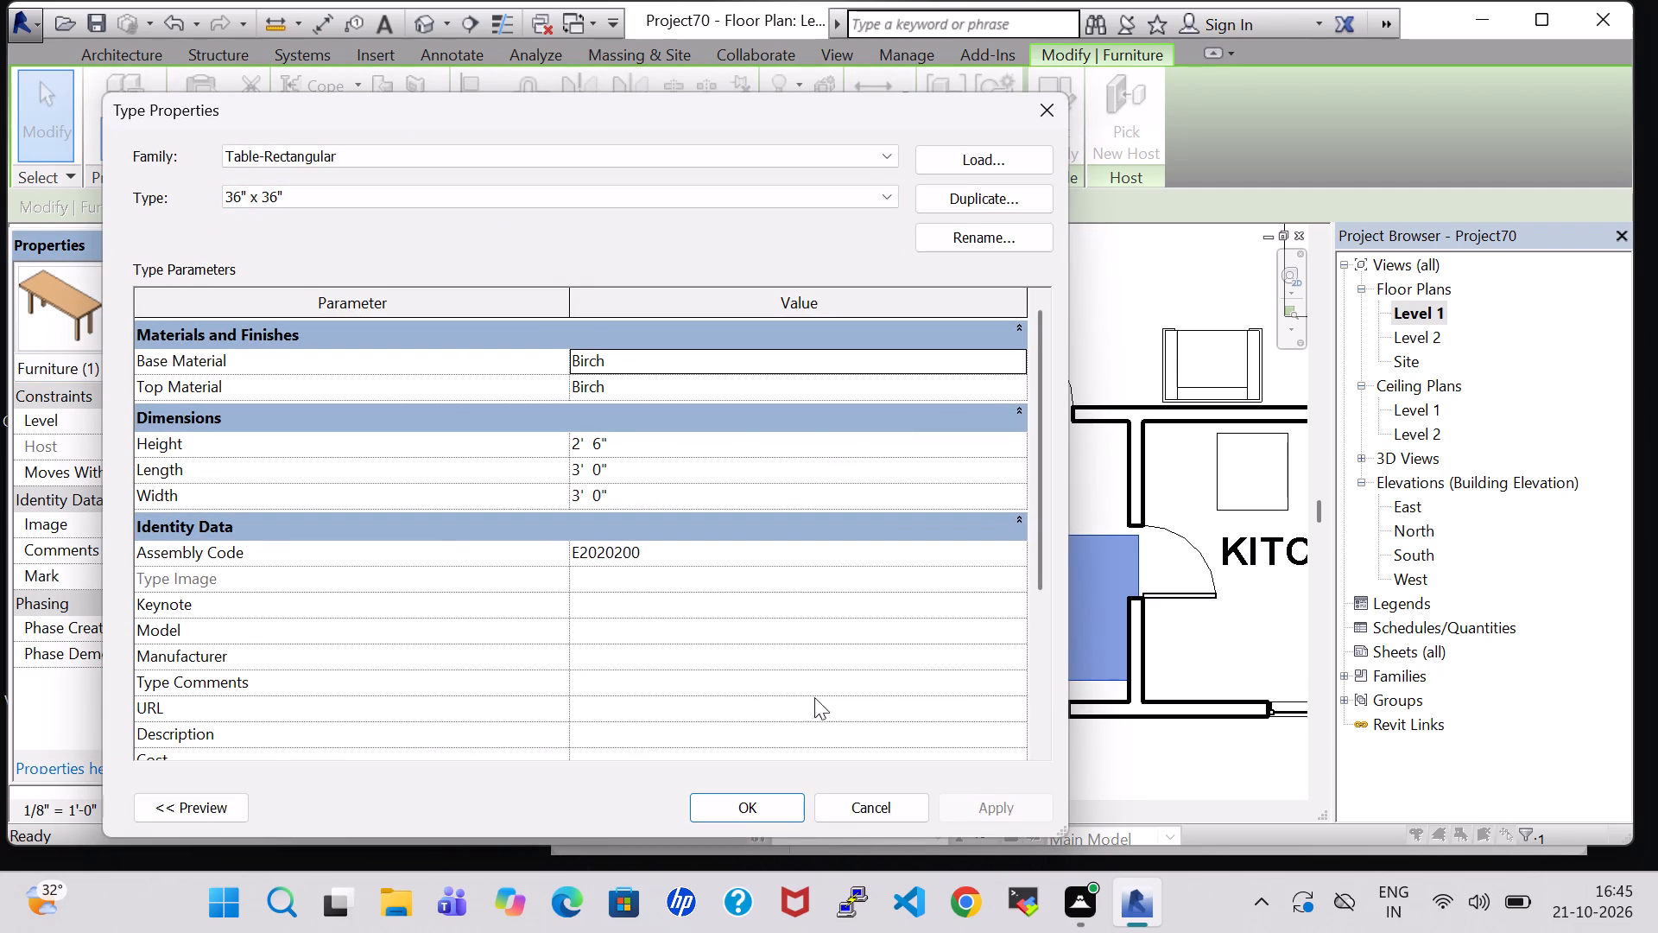
{"action": "left_click", "coordinate": [778, 805]}
Nudge the square table beside the kitchen door a few inches south, farther from the round dining set, and deselect it.
{"action": "key", "text": "Down"}
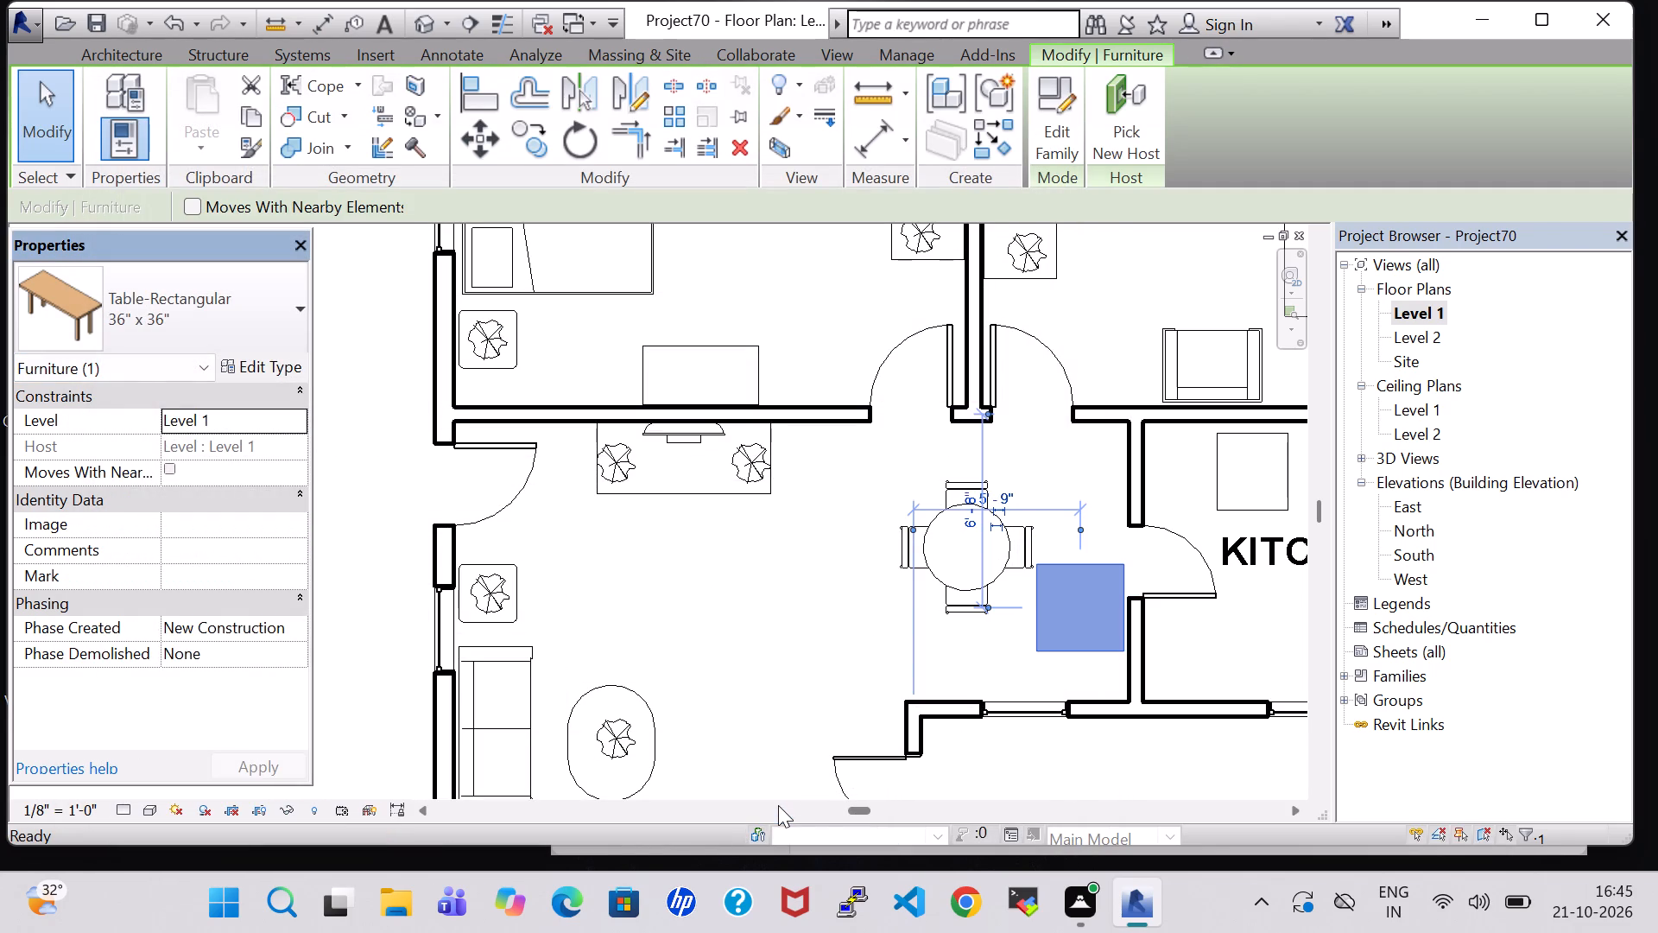
{"action": "key", "text": "Down"}
{"action": "left_click", "coordinate": [1055, 769]}
{"action": "left_click", "coordinate": [1051, 612]}
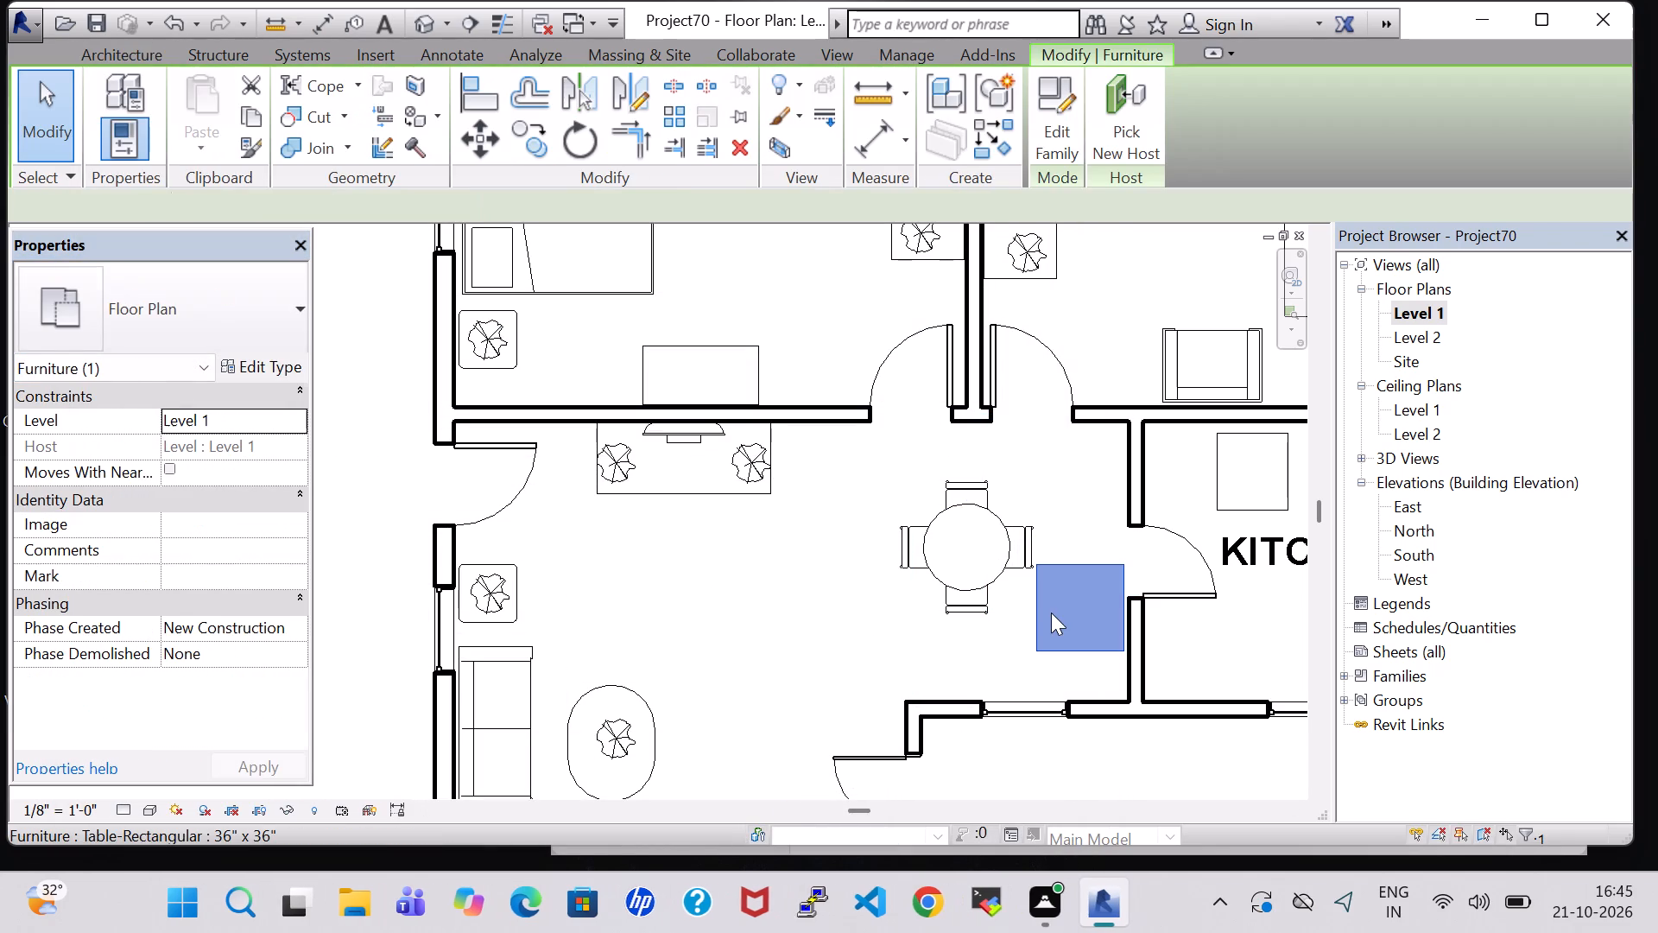
{"action": "key", "text": "Down"}
{"action": "key", "text": "Down"}
{"action": "key", "text": "Down"}
{"action": "left_click", "coordinate": [973, 654]}
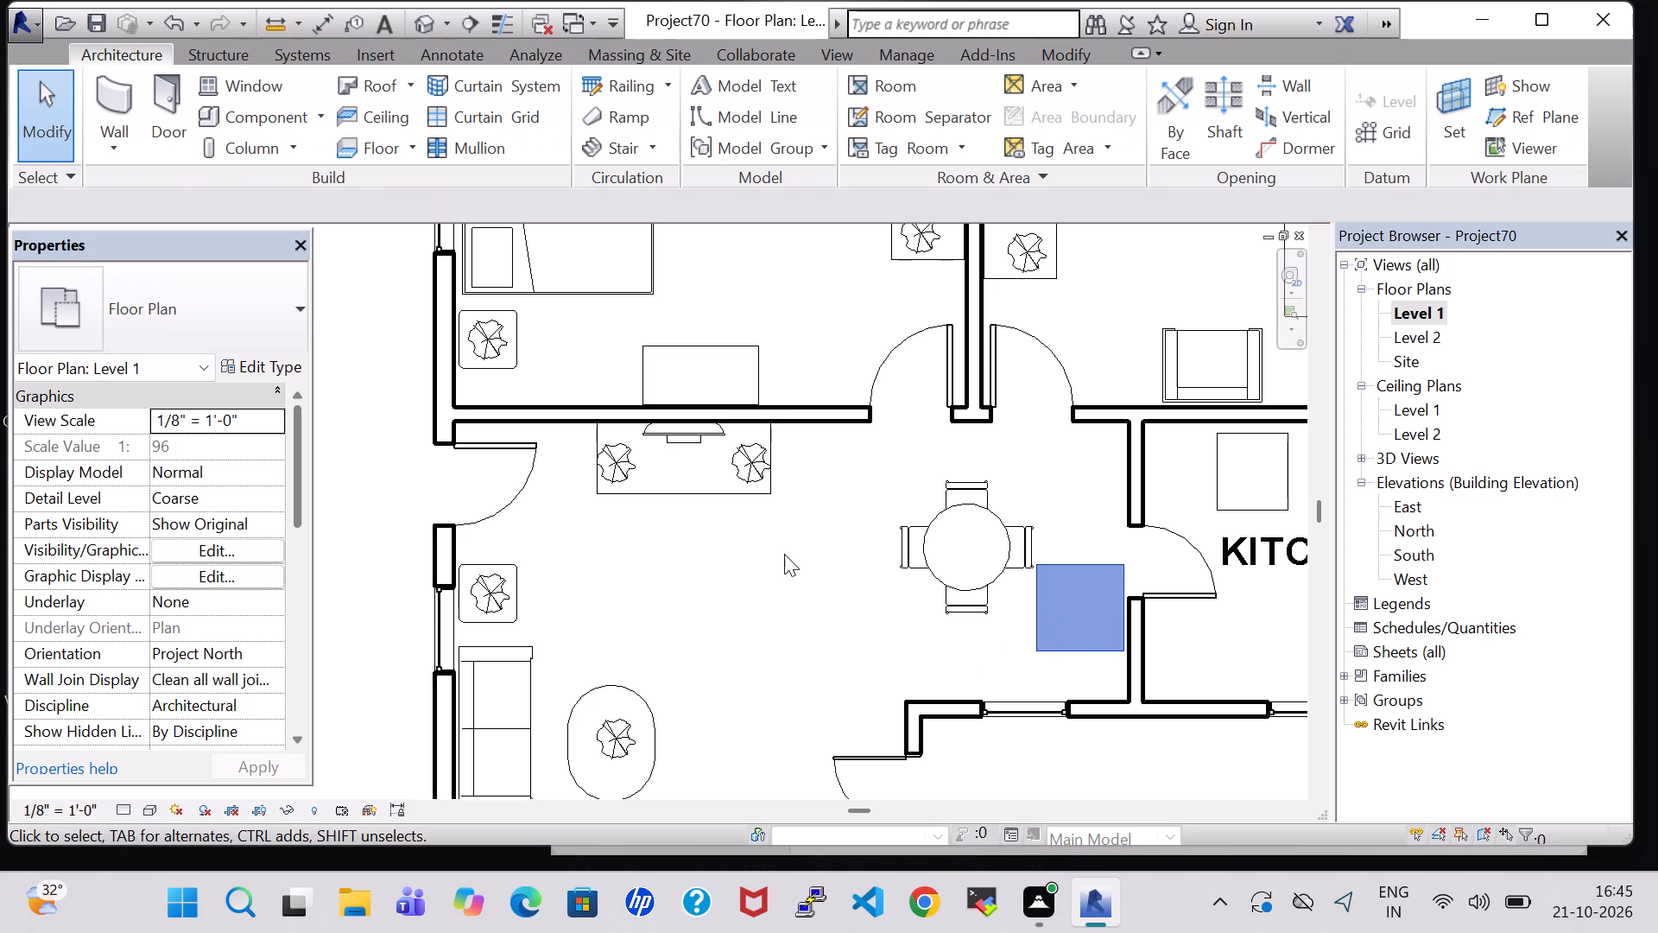
{"action": "left_click", "coordinate": [784, 554]}
{"action": "key", "text": "Escape"}
{"action": "key", "text": "Escape"}
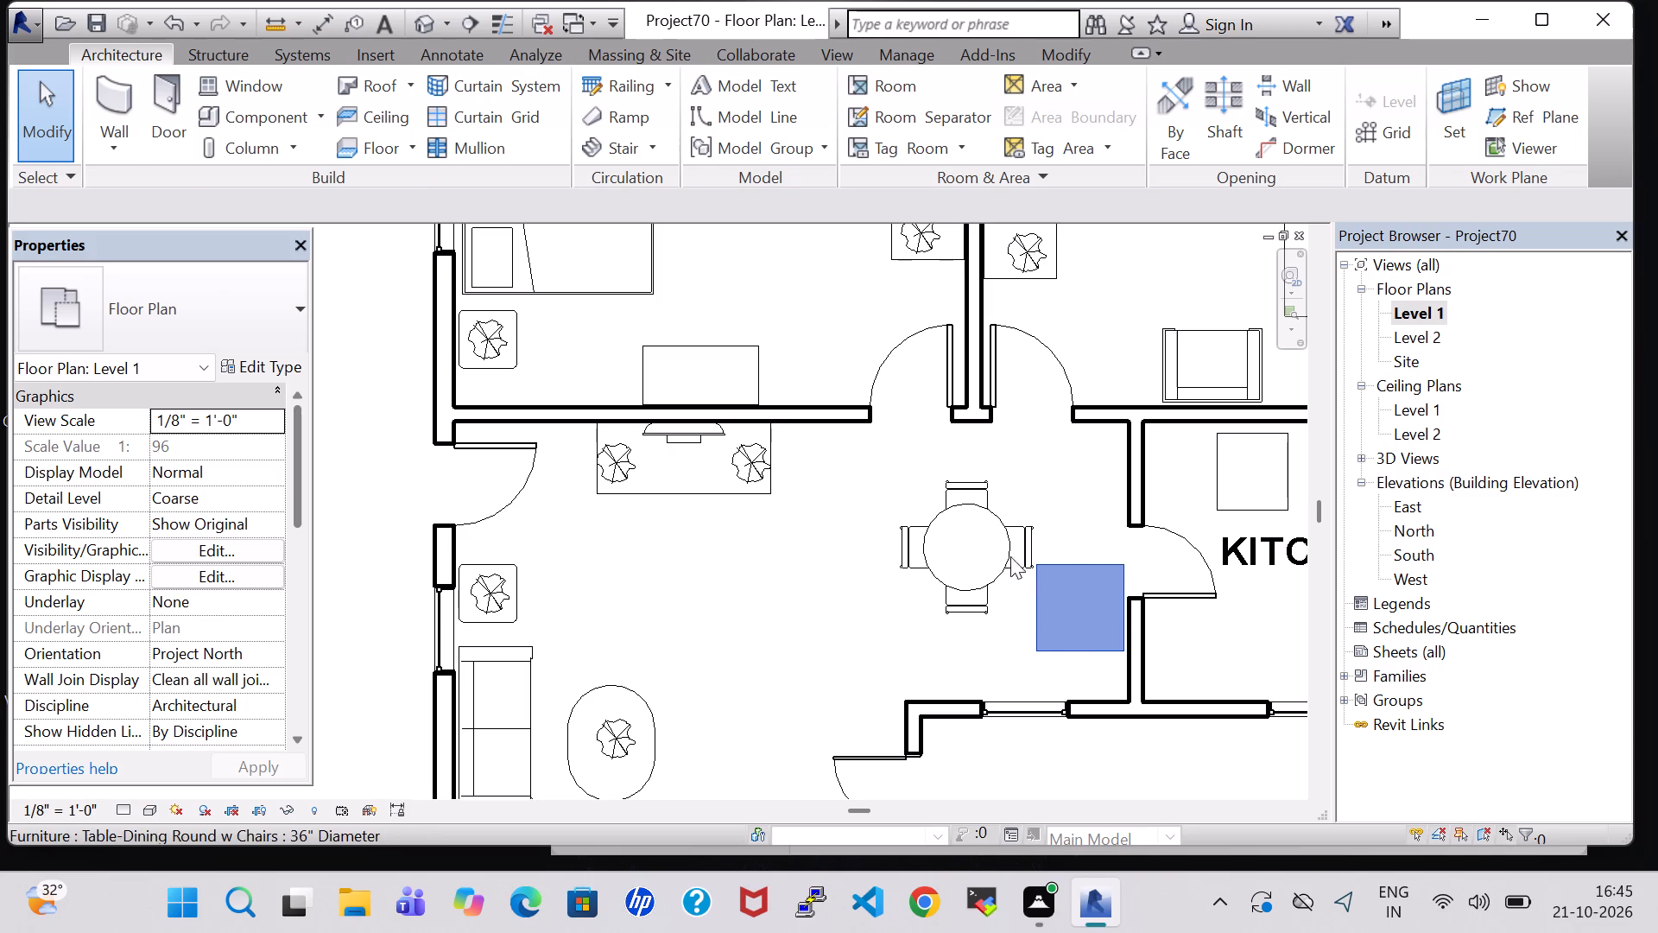
{"action": "left_click", "coordinate": [1078, 562]}
{"action": "scroll", "coordinate": [1078, 562], "scroll_direction": "down", "scroll_amount": 2}
{"action": "left_click", "coordinate": [1051, 570]}
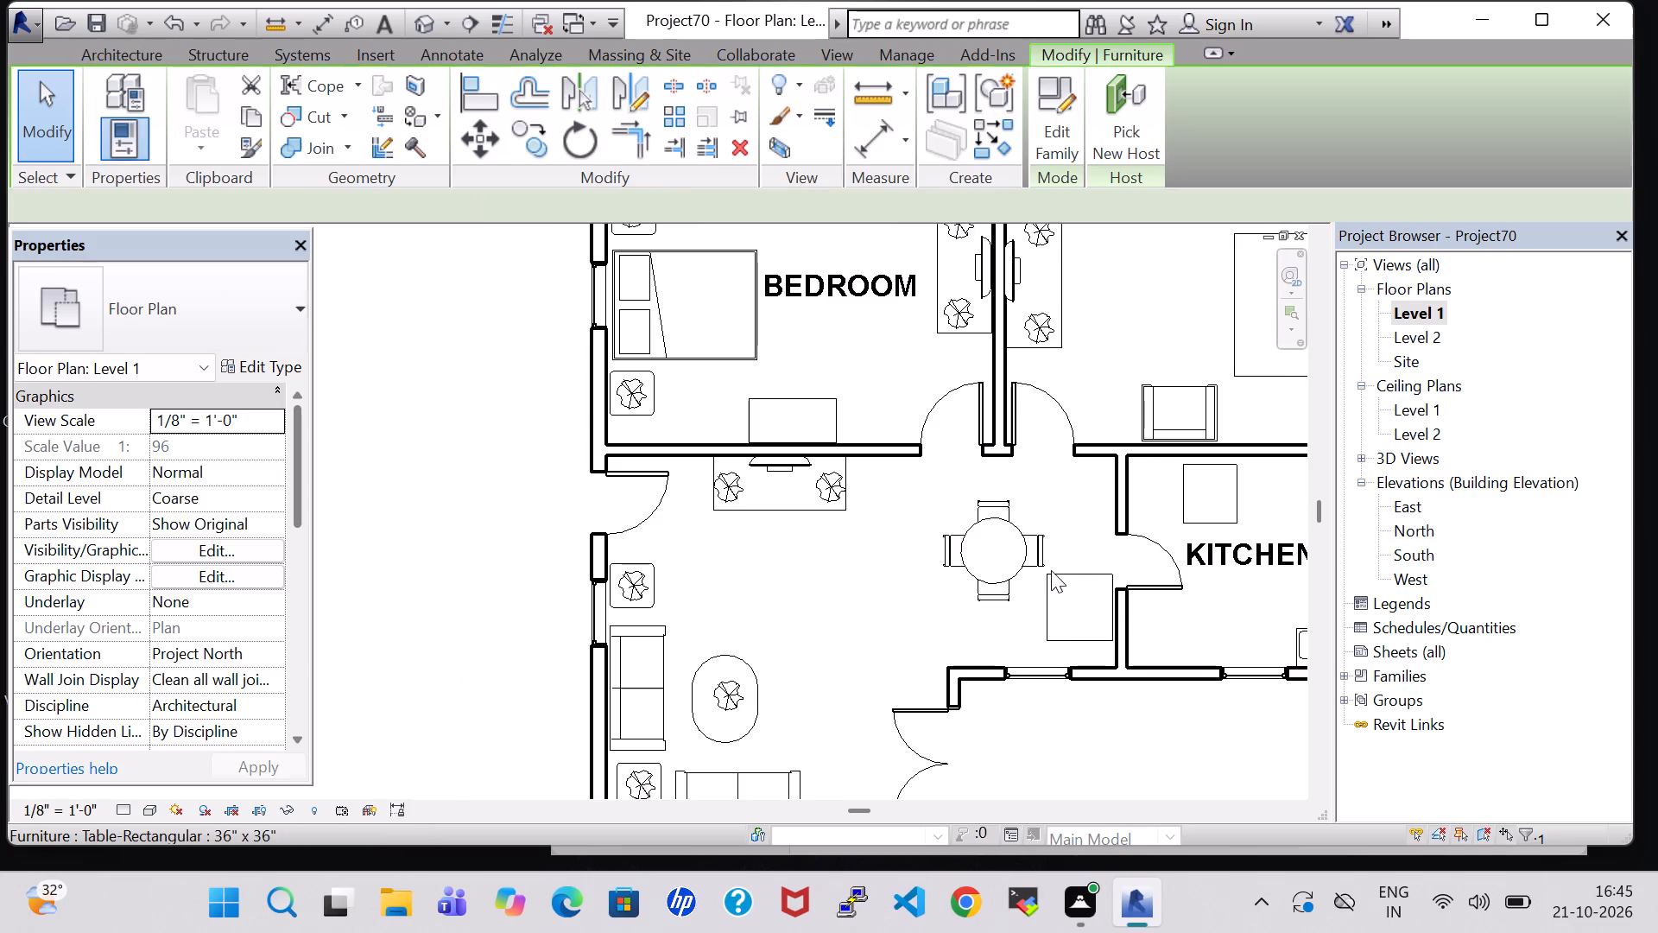
{"action": "left_click", "coordinate": [1051, 585]}
{"action": "left_click", "coordinate": [973, 614]}
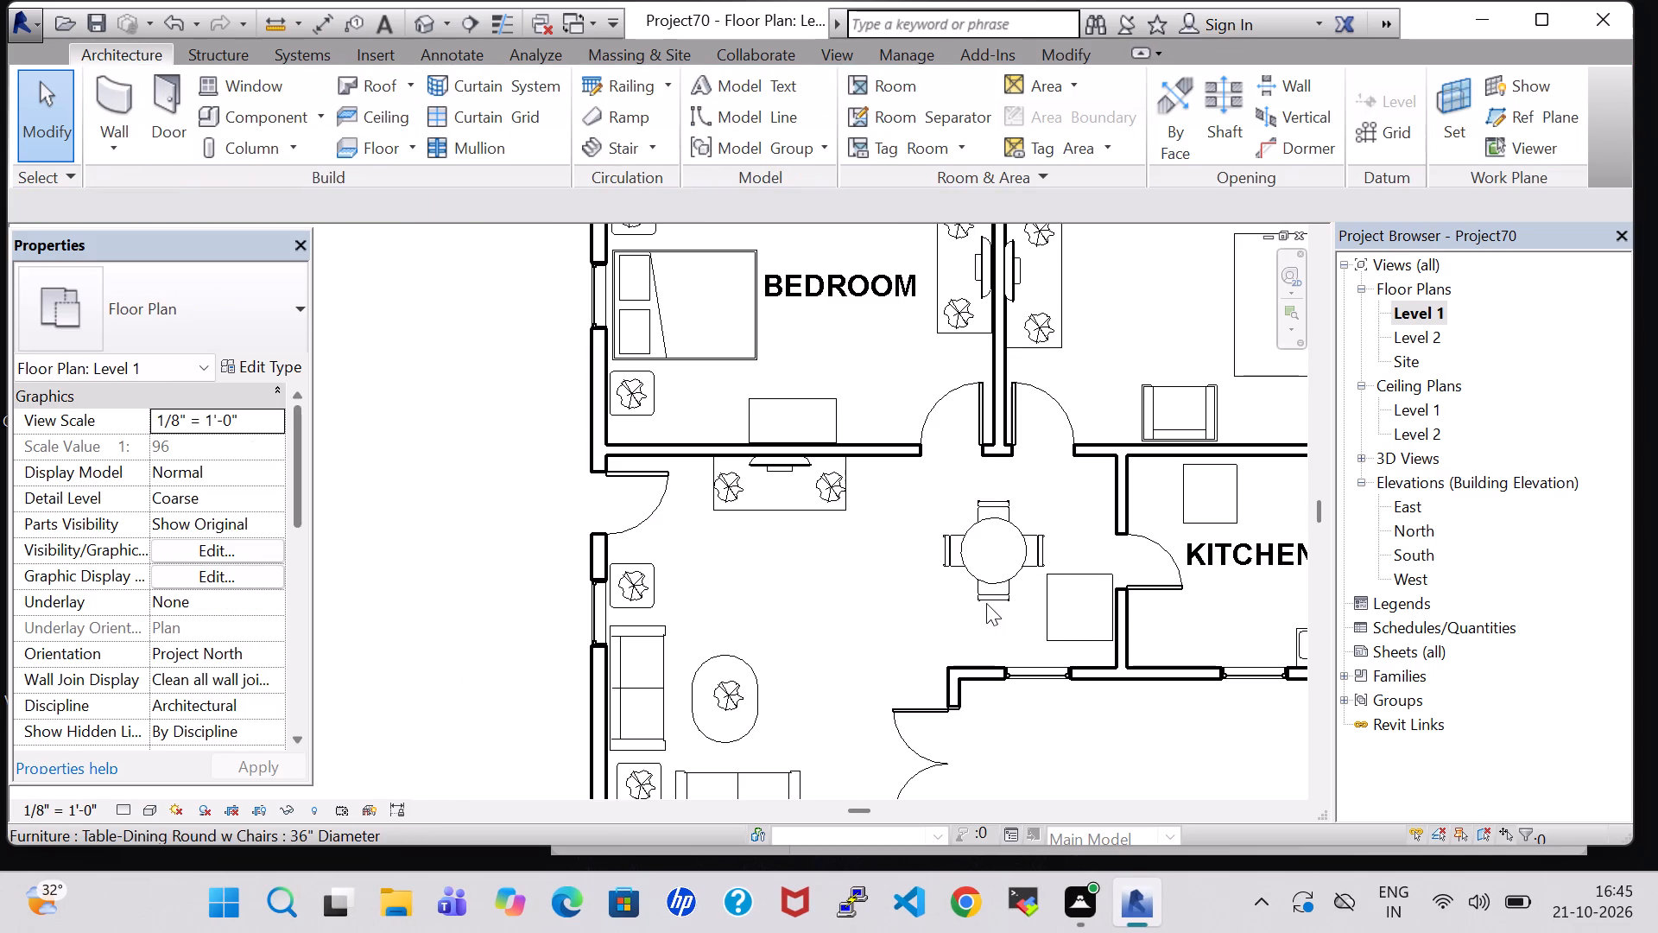
Save the project.
{"action": "scroll", "coordinate": [986, 603], "scroll_direction": "up", "scroll_amount": 3}
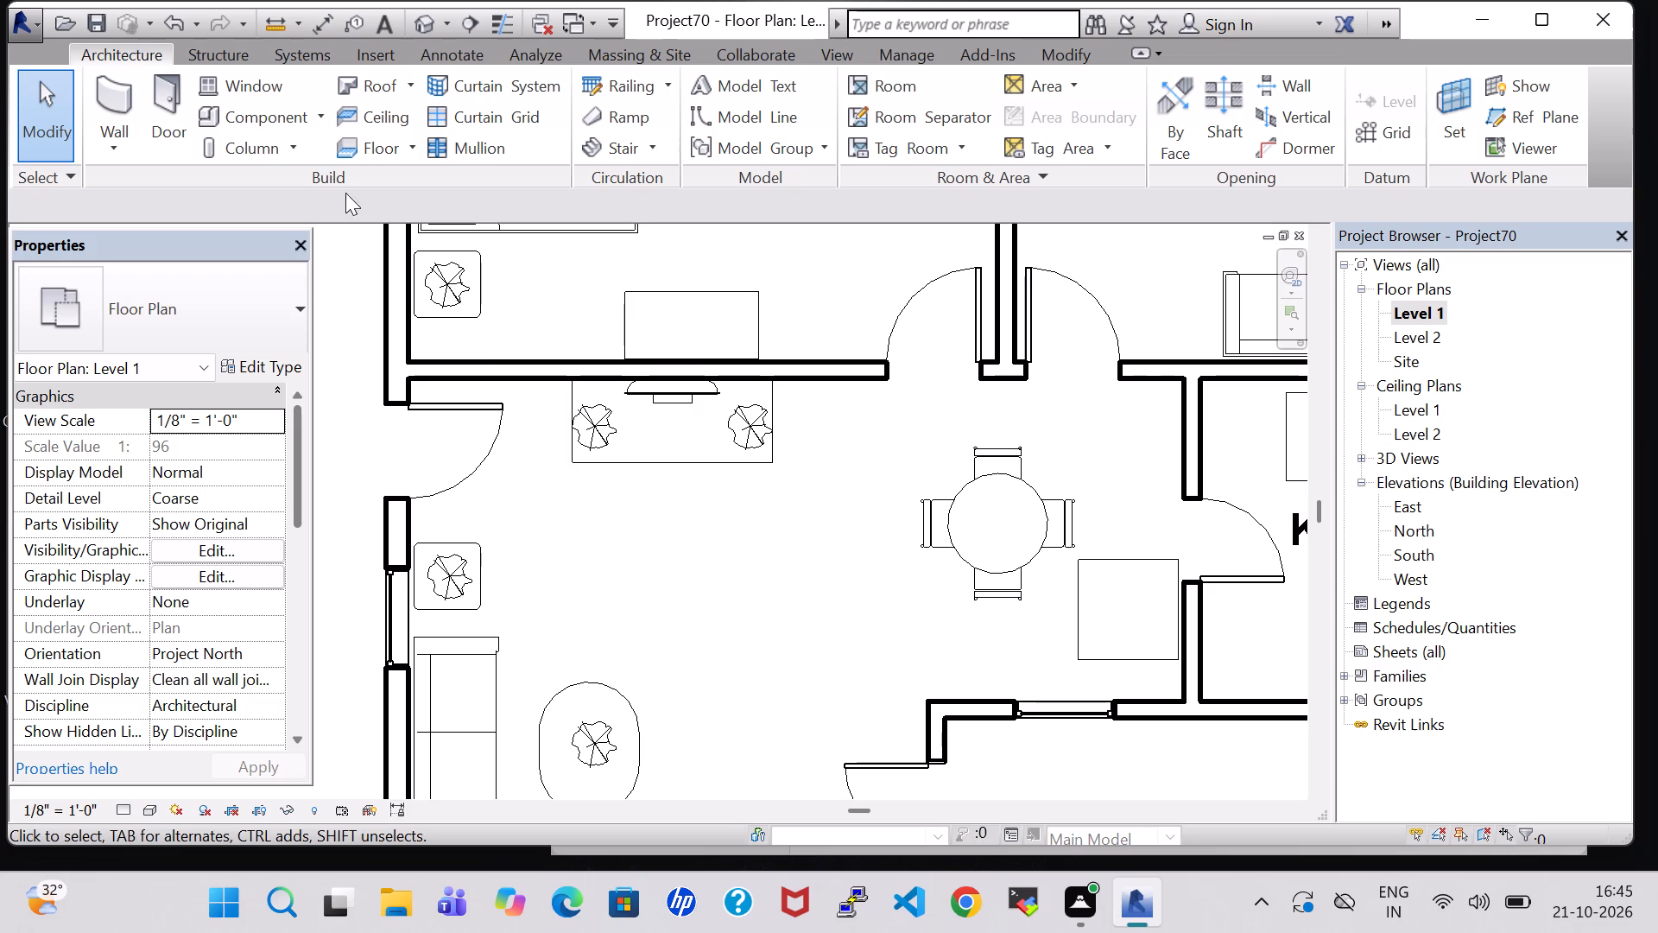
{"action": "left_click", "coordinate": [100, 26]}
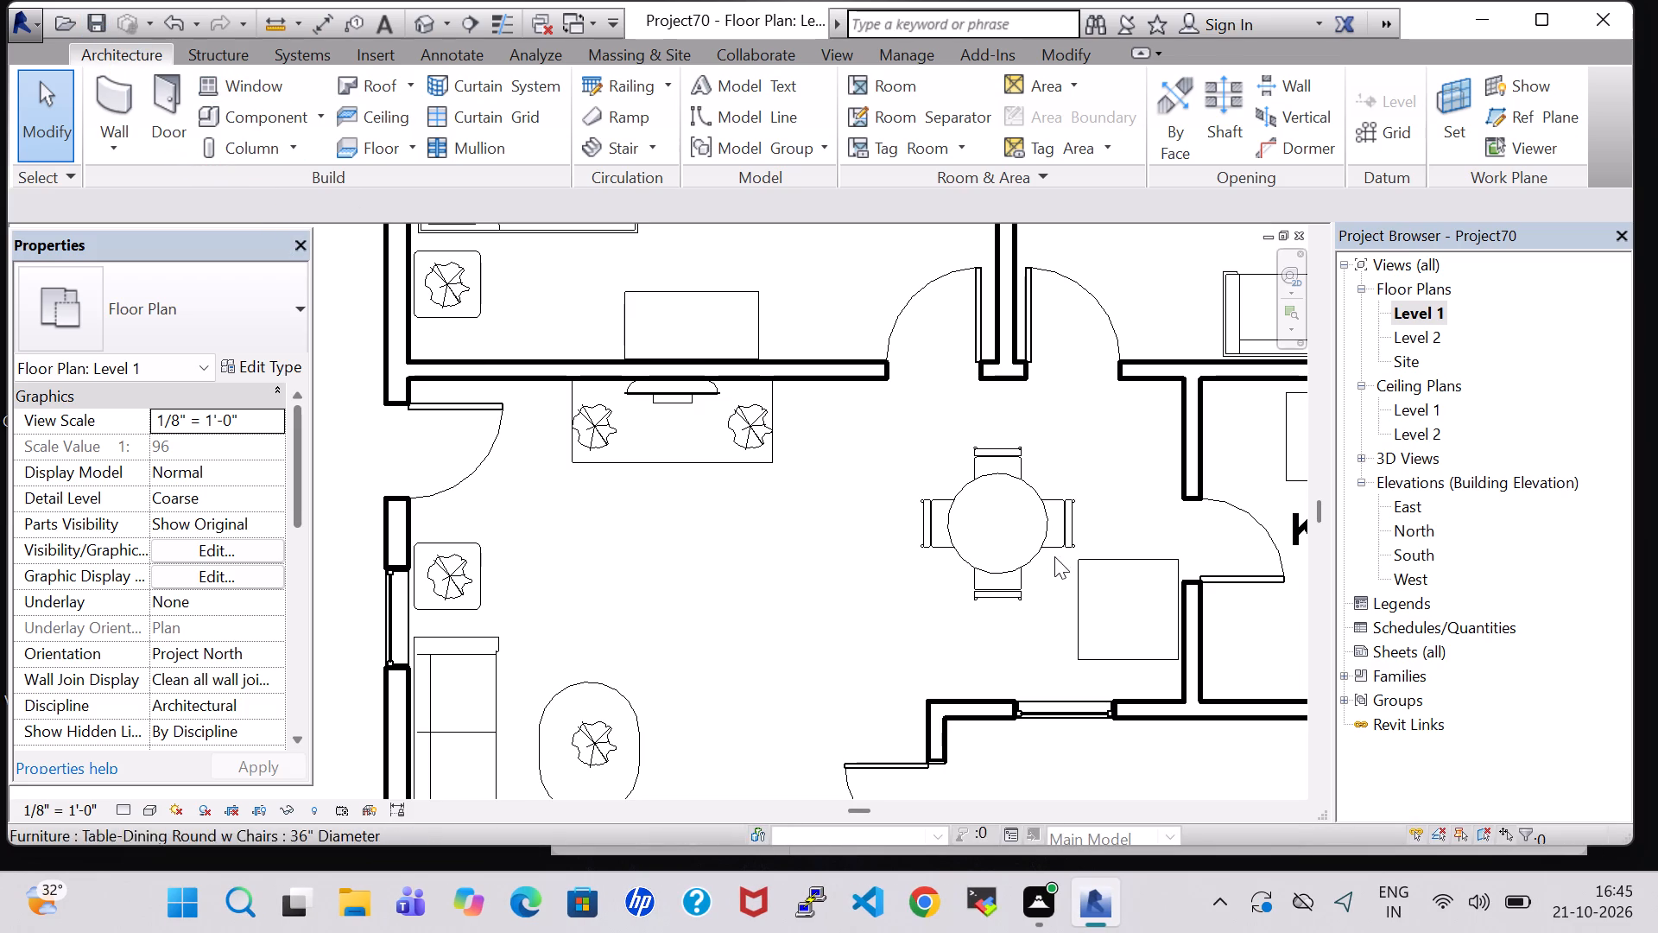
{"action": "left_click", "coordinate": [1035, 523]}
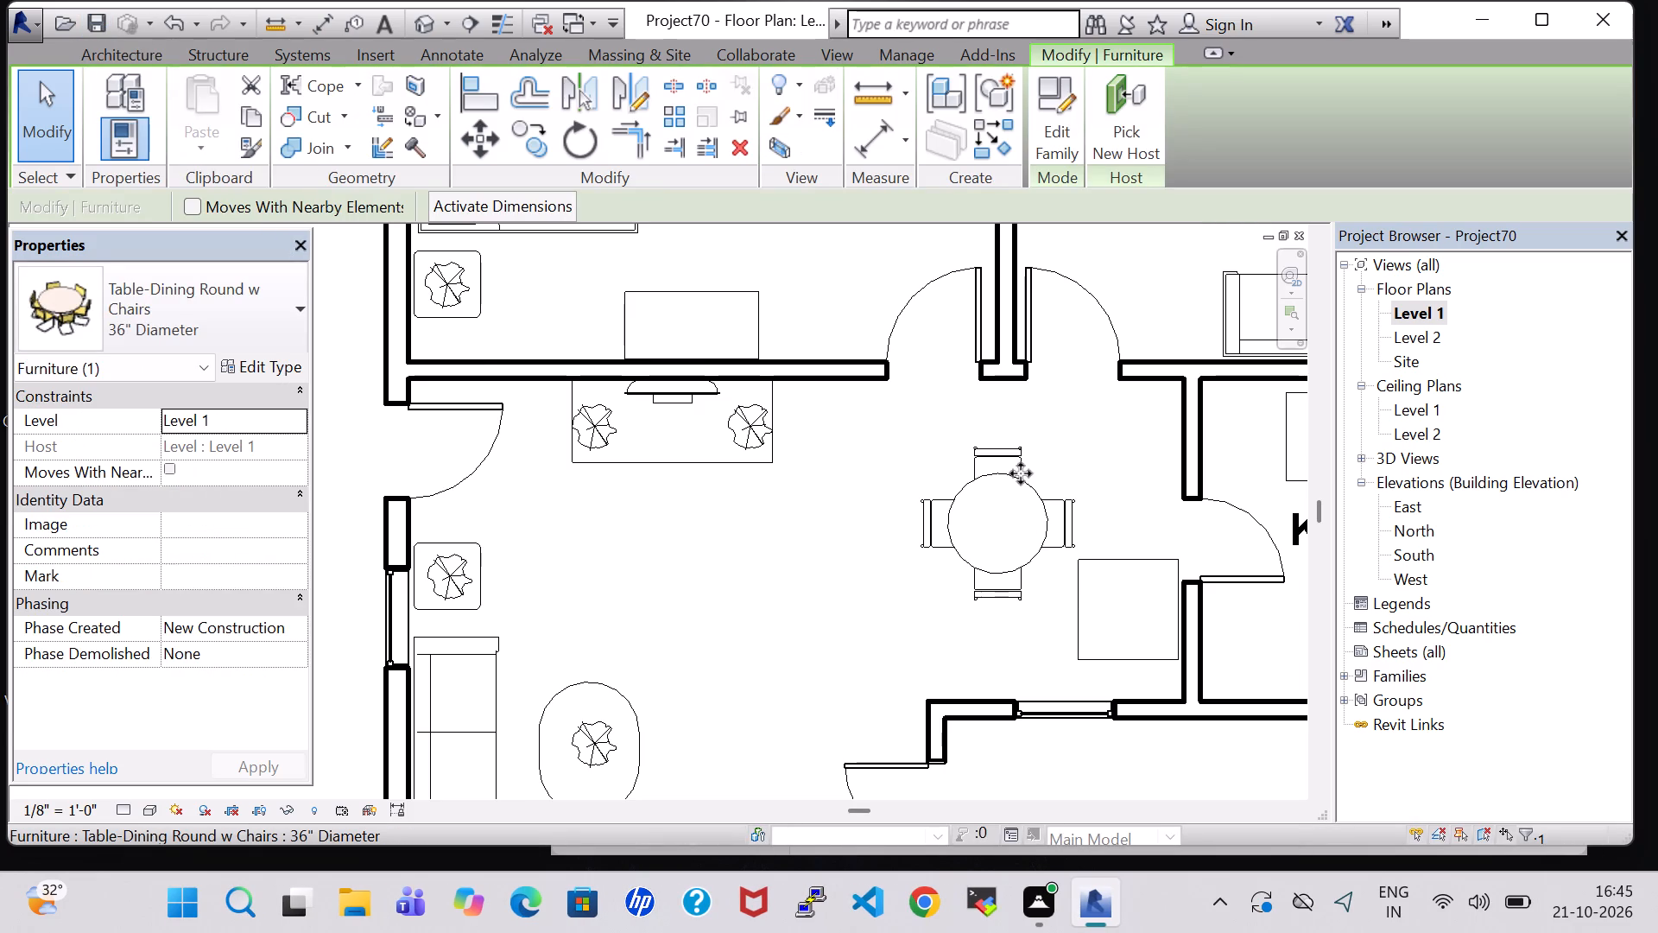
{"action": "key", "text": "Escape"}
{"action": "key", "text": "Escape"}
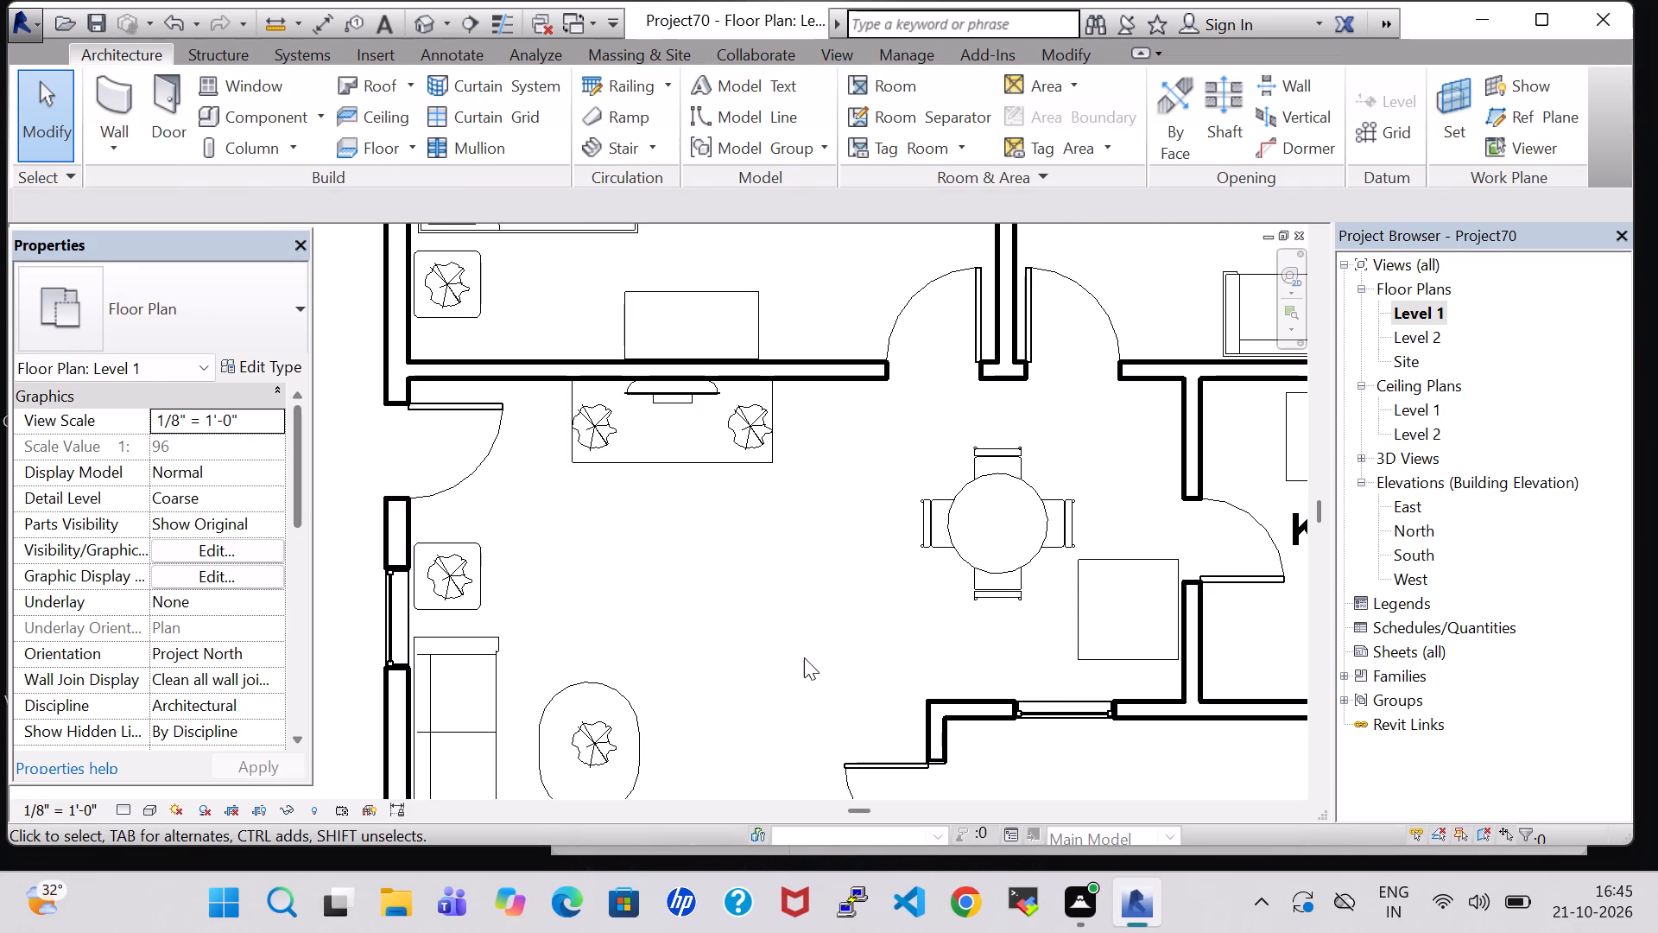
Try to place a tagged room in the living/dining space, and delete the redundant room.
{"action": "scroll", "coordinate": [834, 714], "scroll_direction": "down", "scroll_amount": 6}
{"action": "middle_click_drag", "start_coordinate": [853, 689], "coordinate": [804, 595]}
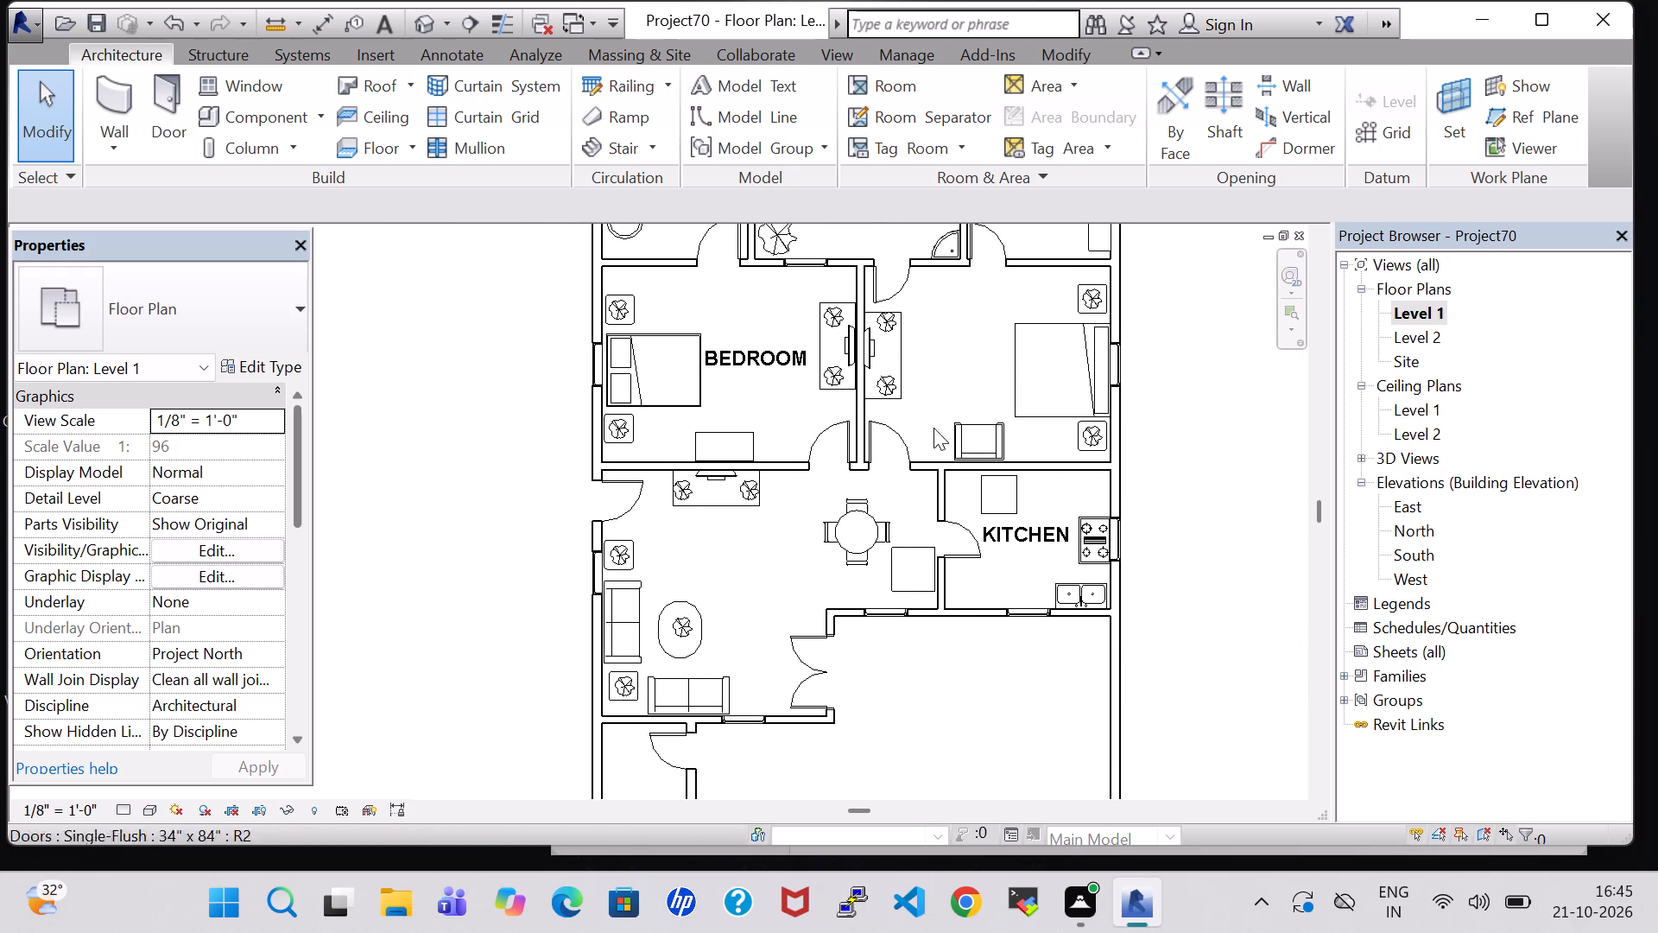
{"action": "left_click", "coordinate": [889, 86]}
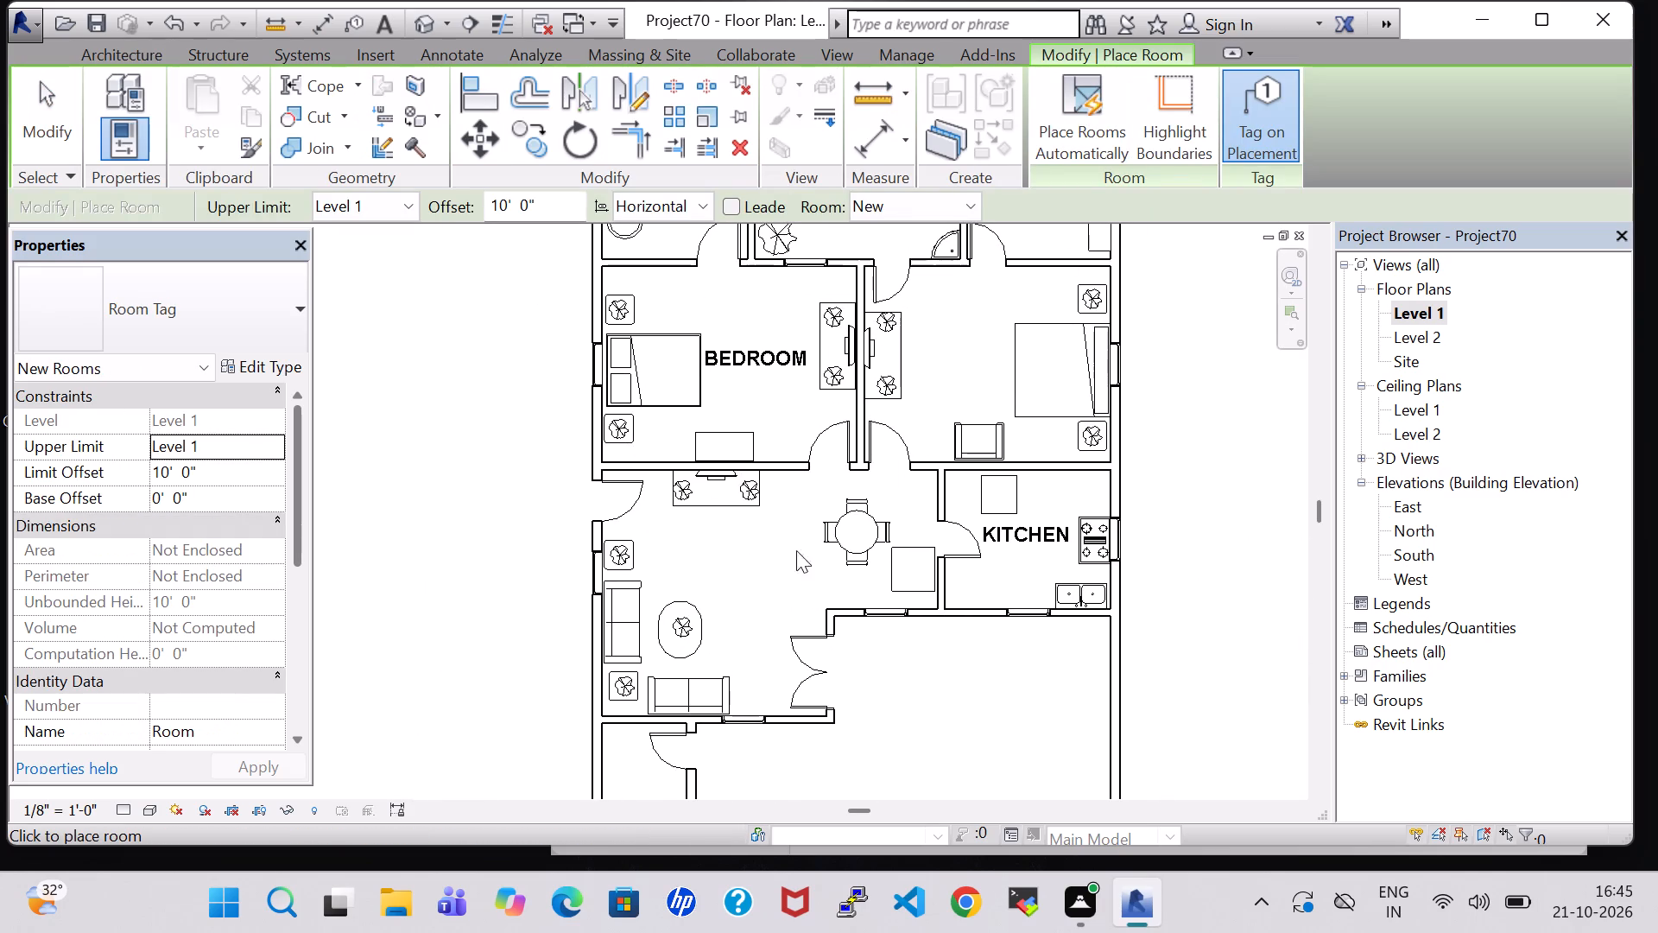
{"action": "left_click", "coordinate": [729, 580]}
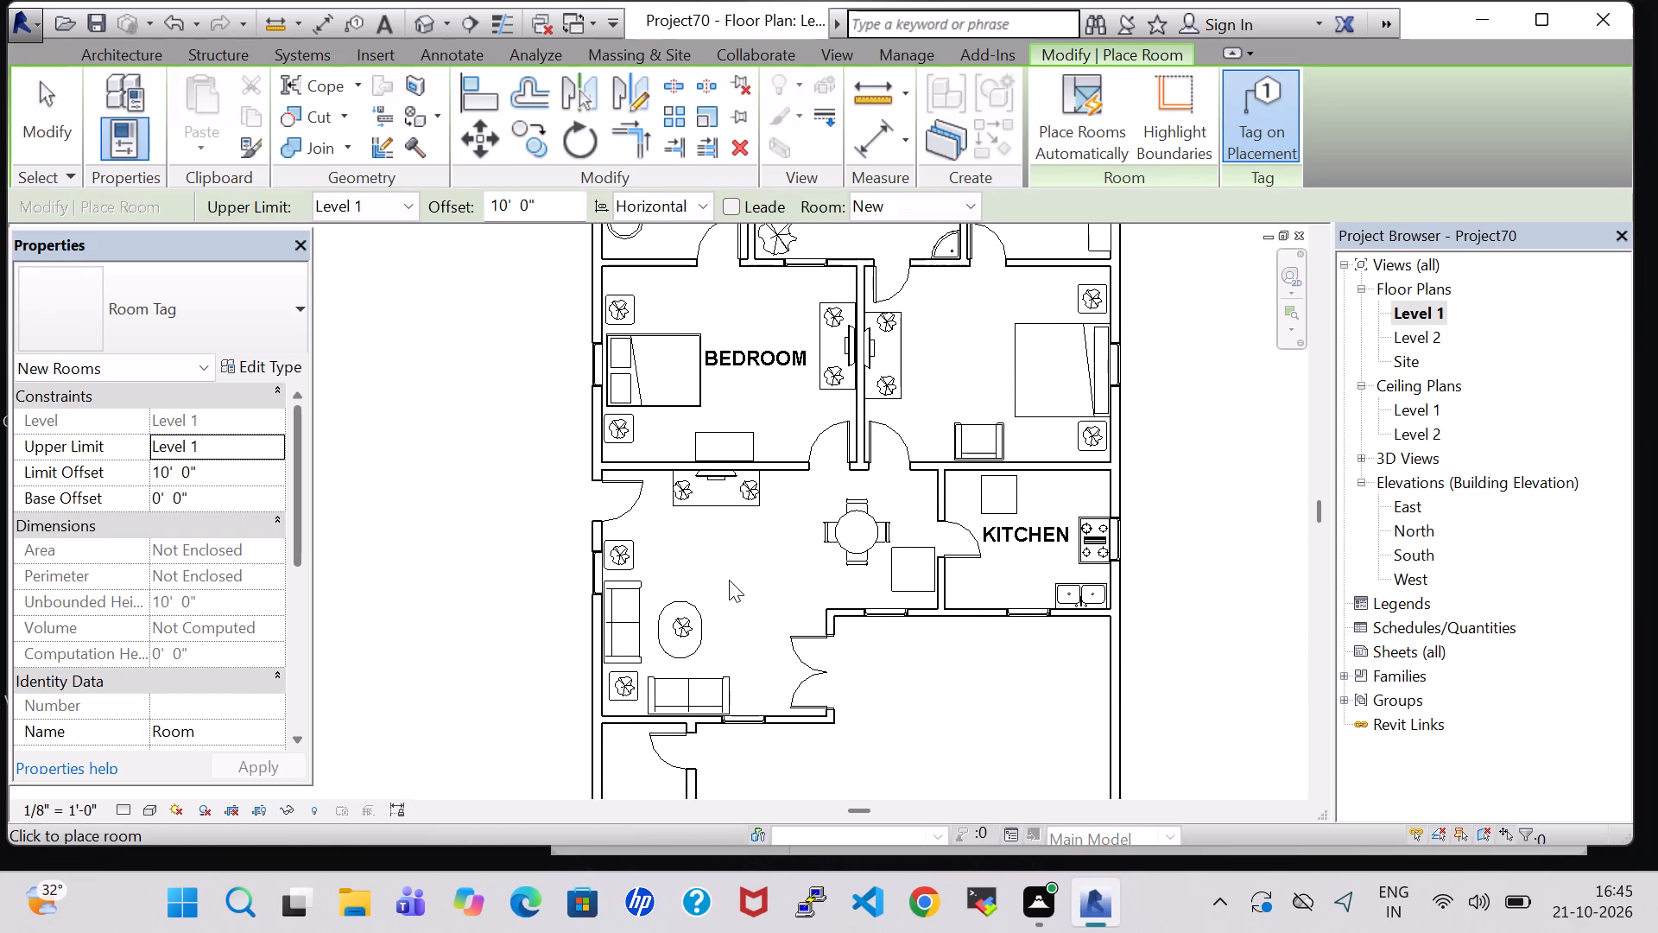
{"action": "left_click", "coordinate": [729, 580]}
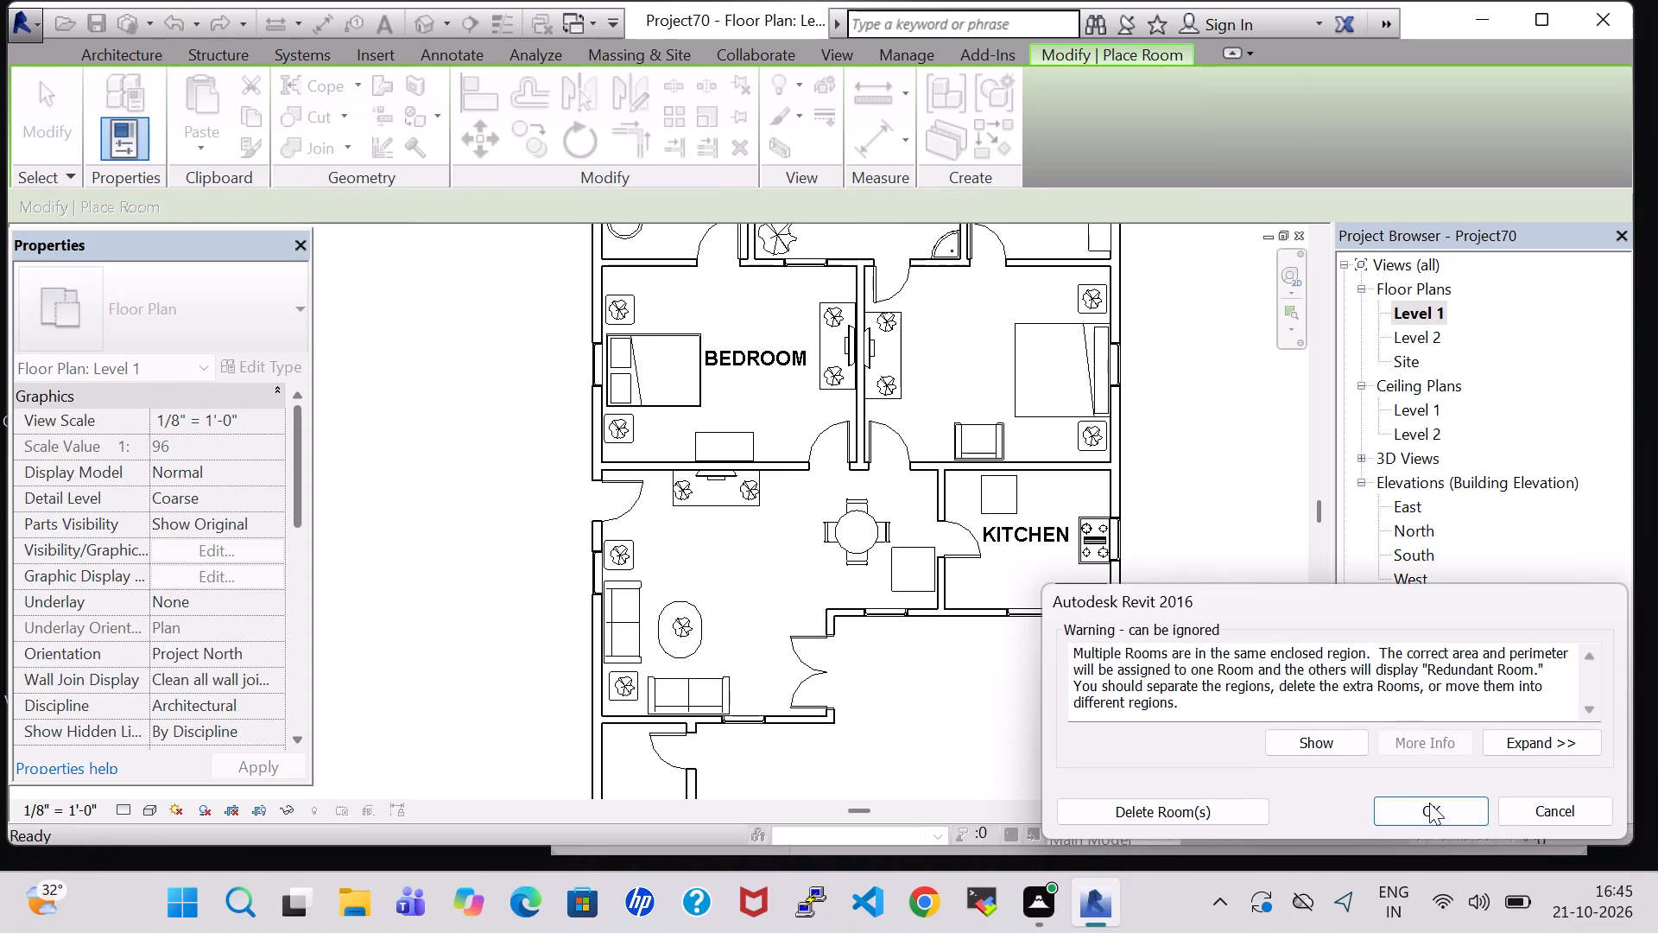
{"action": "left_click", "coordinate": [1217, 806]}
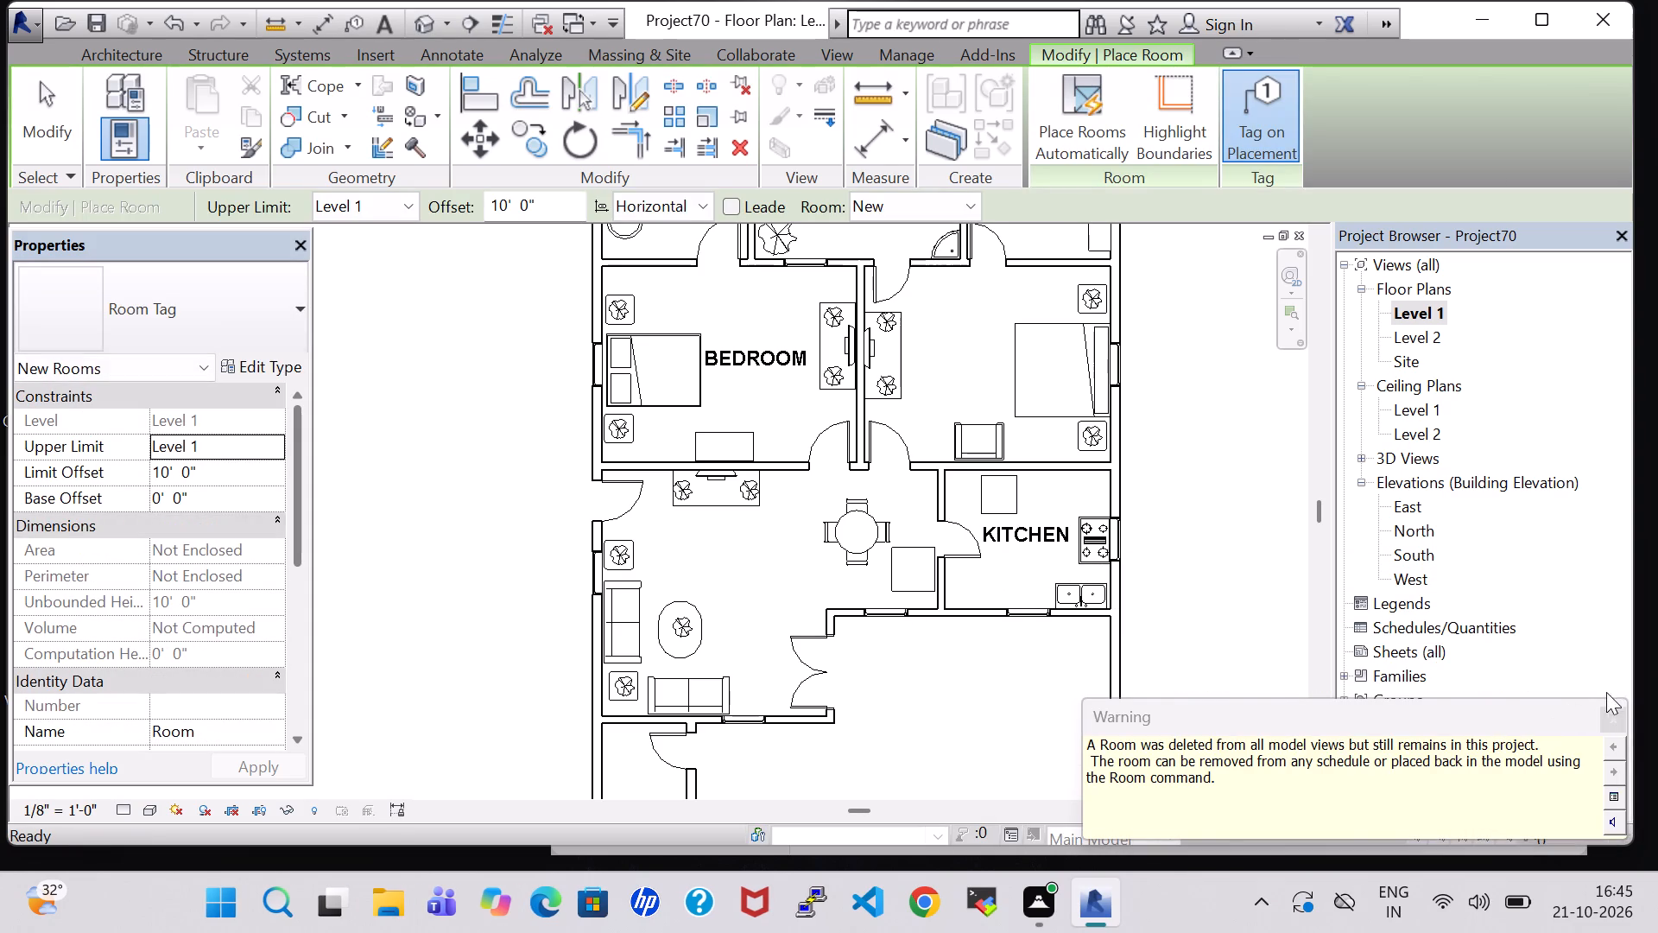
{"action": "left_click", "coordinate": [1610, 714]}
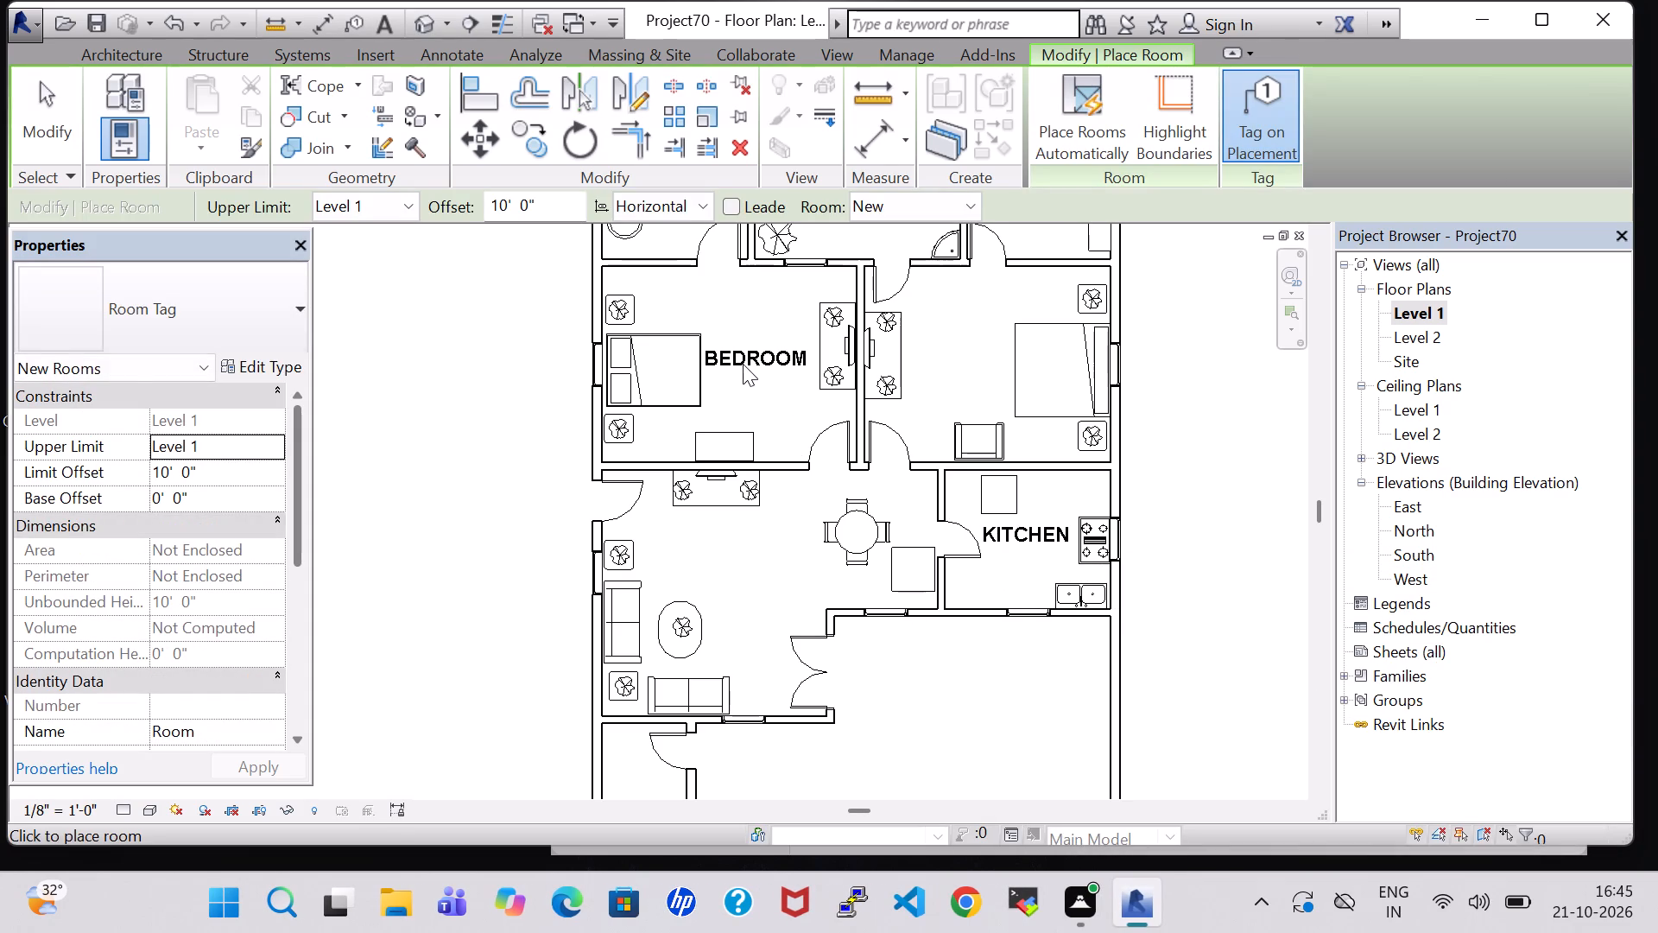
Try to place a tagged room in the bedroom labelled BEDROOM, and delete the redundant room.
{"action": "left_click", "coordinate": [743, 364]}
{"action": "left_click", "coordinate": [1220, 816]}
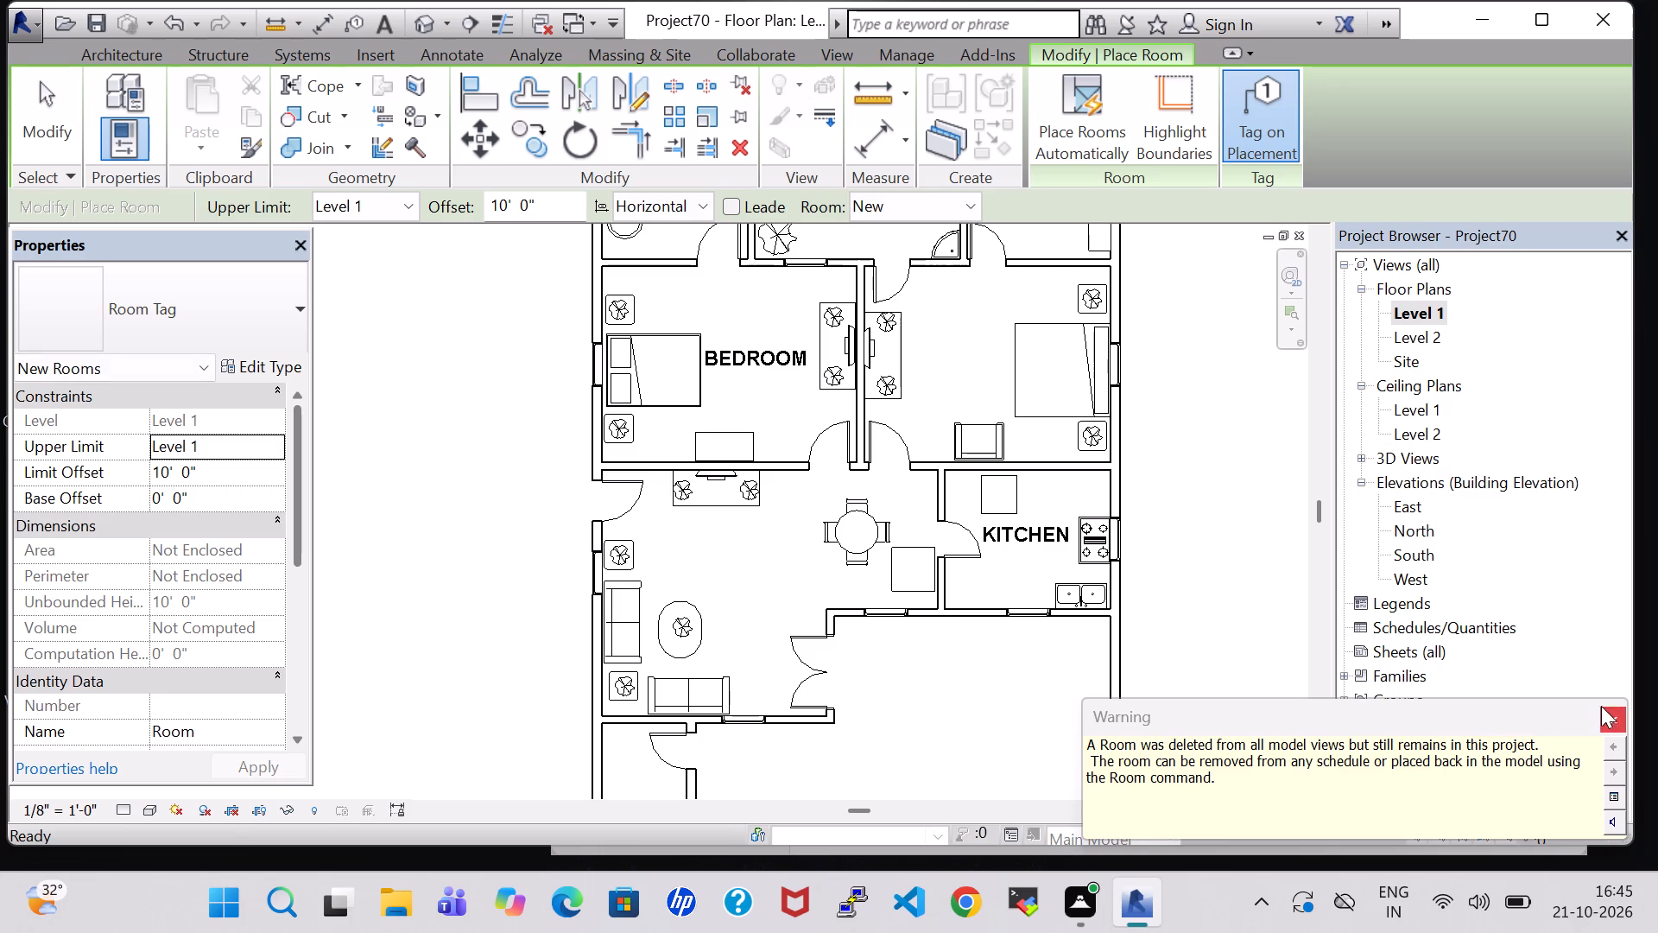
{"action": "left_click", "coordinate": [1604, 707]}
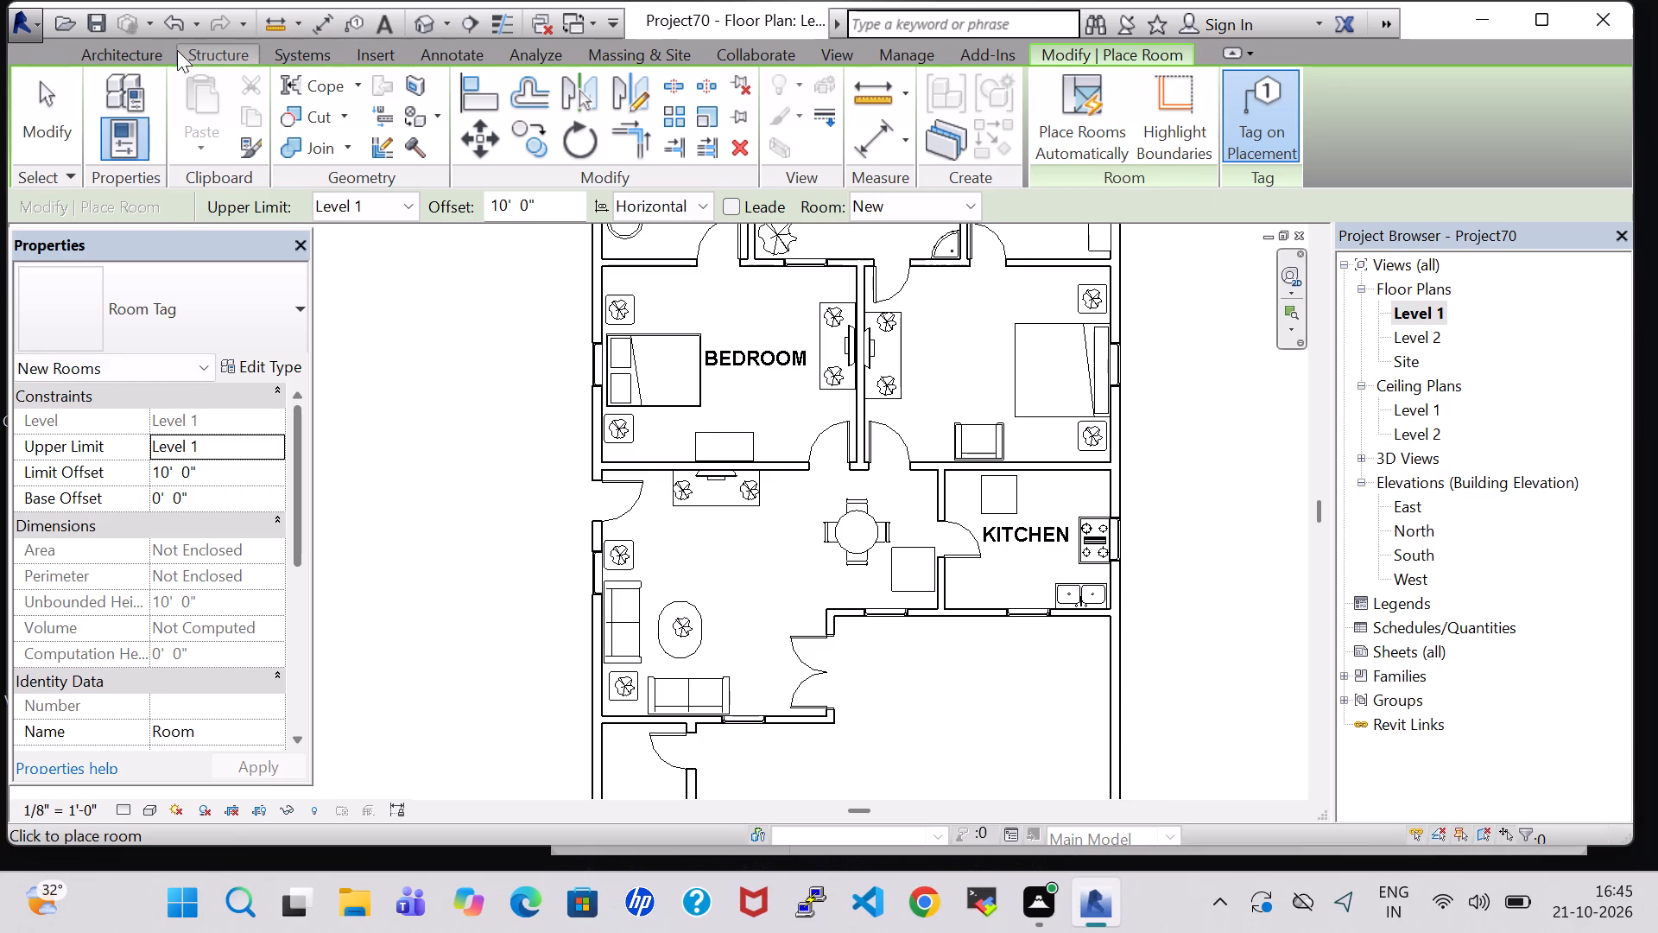
Leave room placement and undo the recent room edits and the repositioning of the square table beside the kitchen door.
{"action": "key", "text": "Escape"}
{"action": "key", "text": "ctrl+z"}
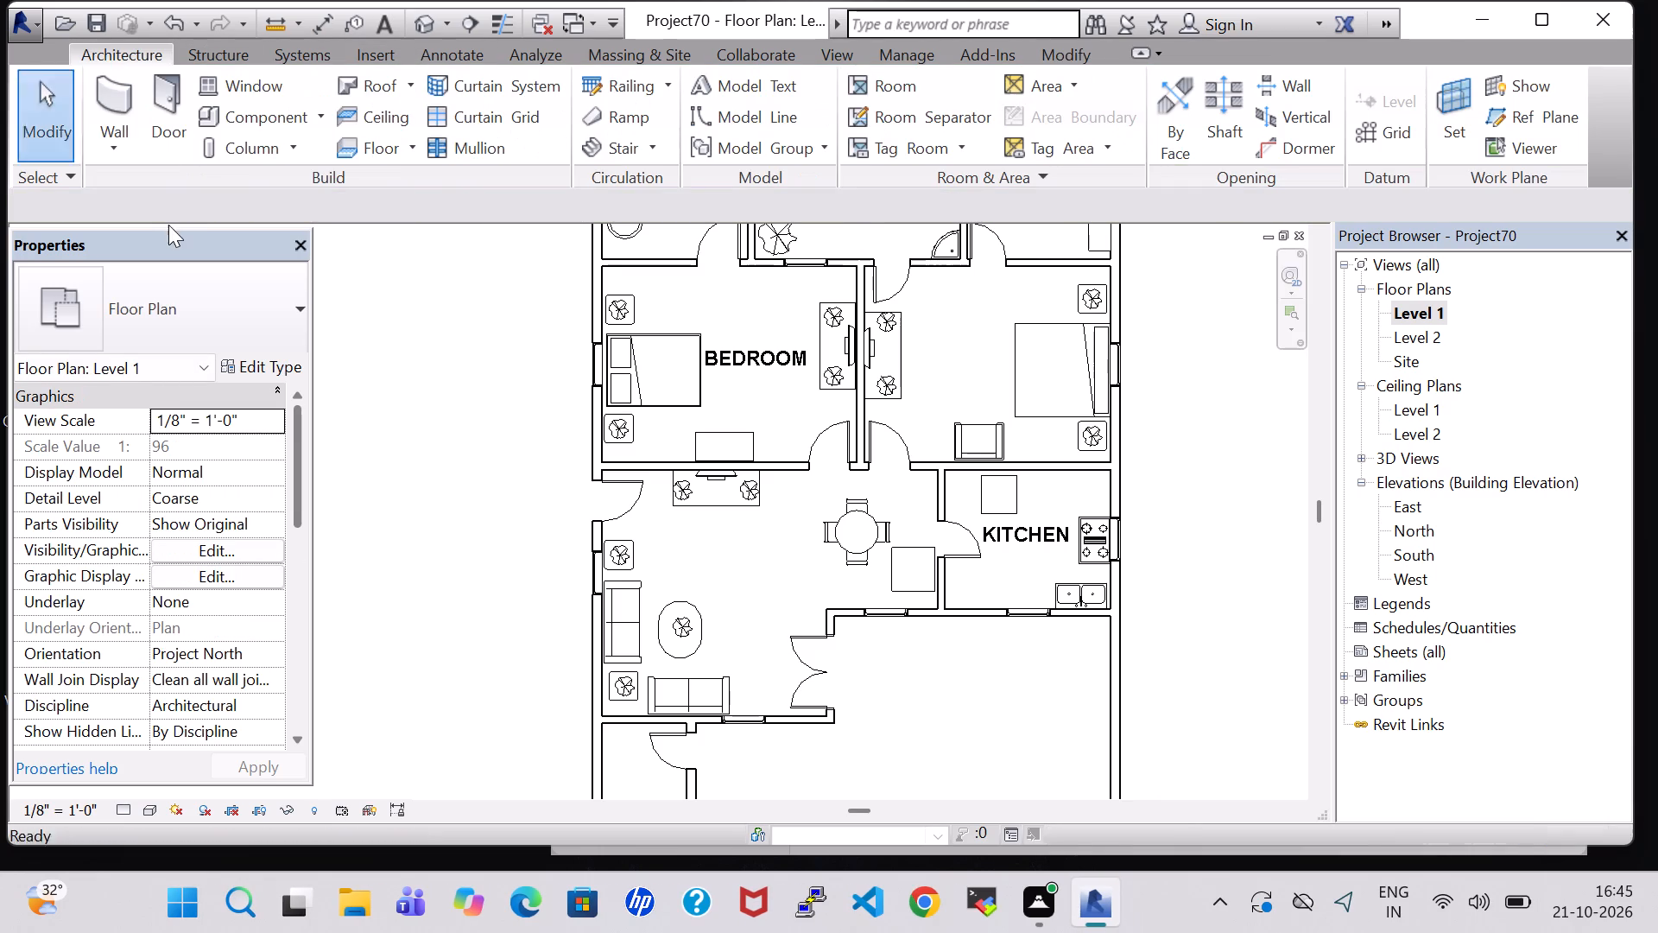
{"action": "key", "text": "ctrl+z"}
{"action": "key", "text": "ctrl+z"}
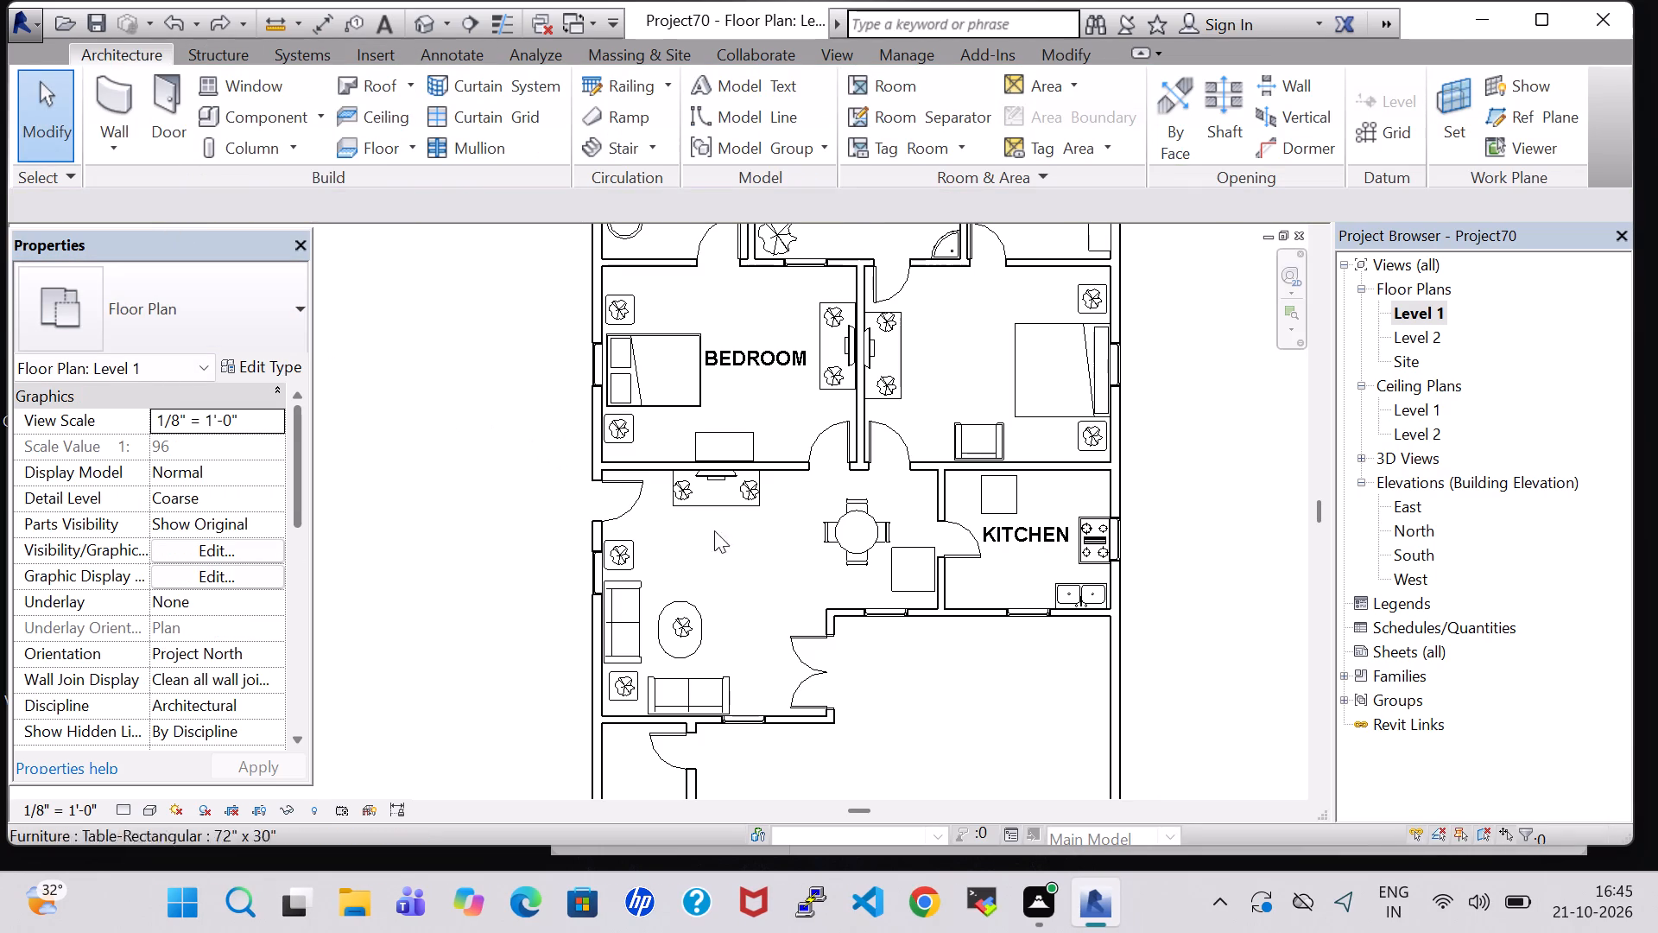
{"action": "left_click", "coordinate": [766, 572]}
{"action": "left_click", "coordinate": [834, 552]}
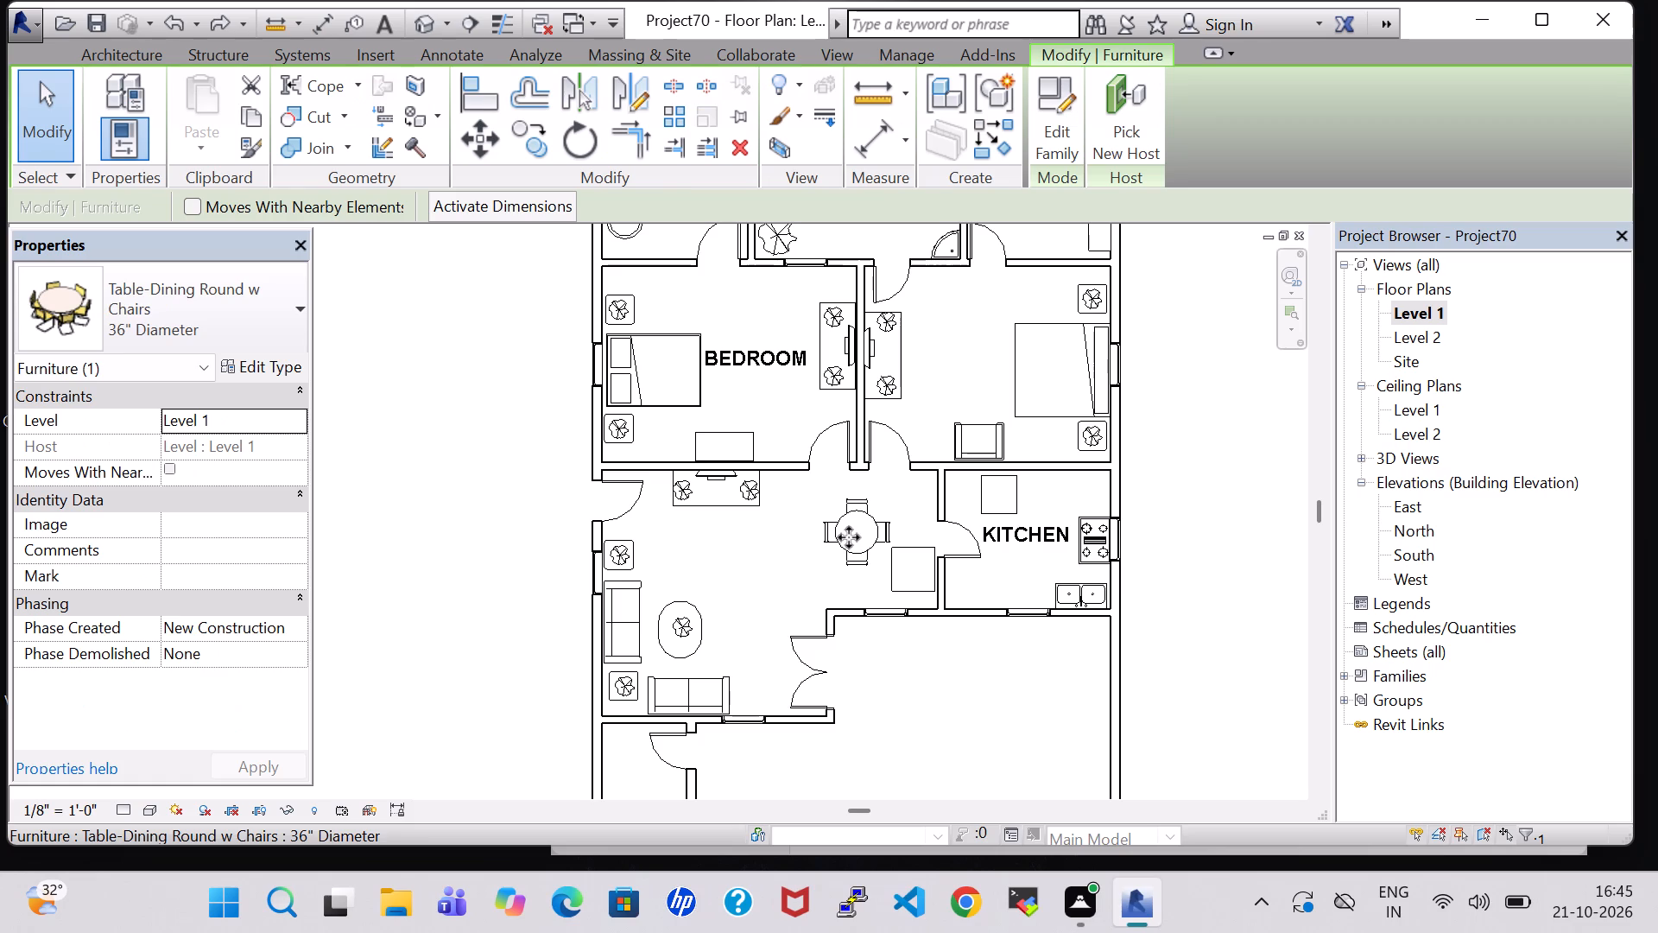
{"action": "key", "text": "ctrl+z"}
{"action": "key", "text": "ctrl+z"}
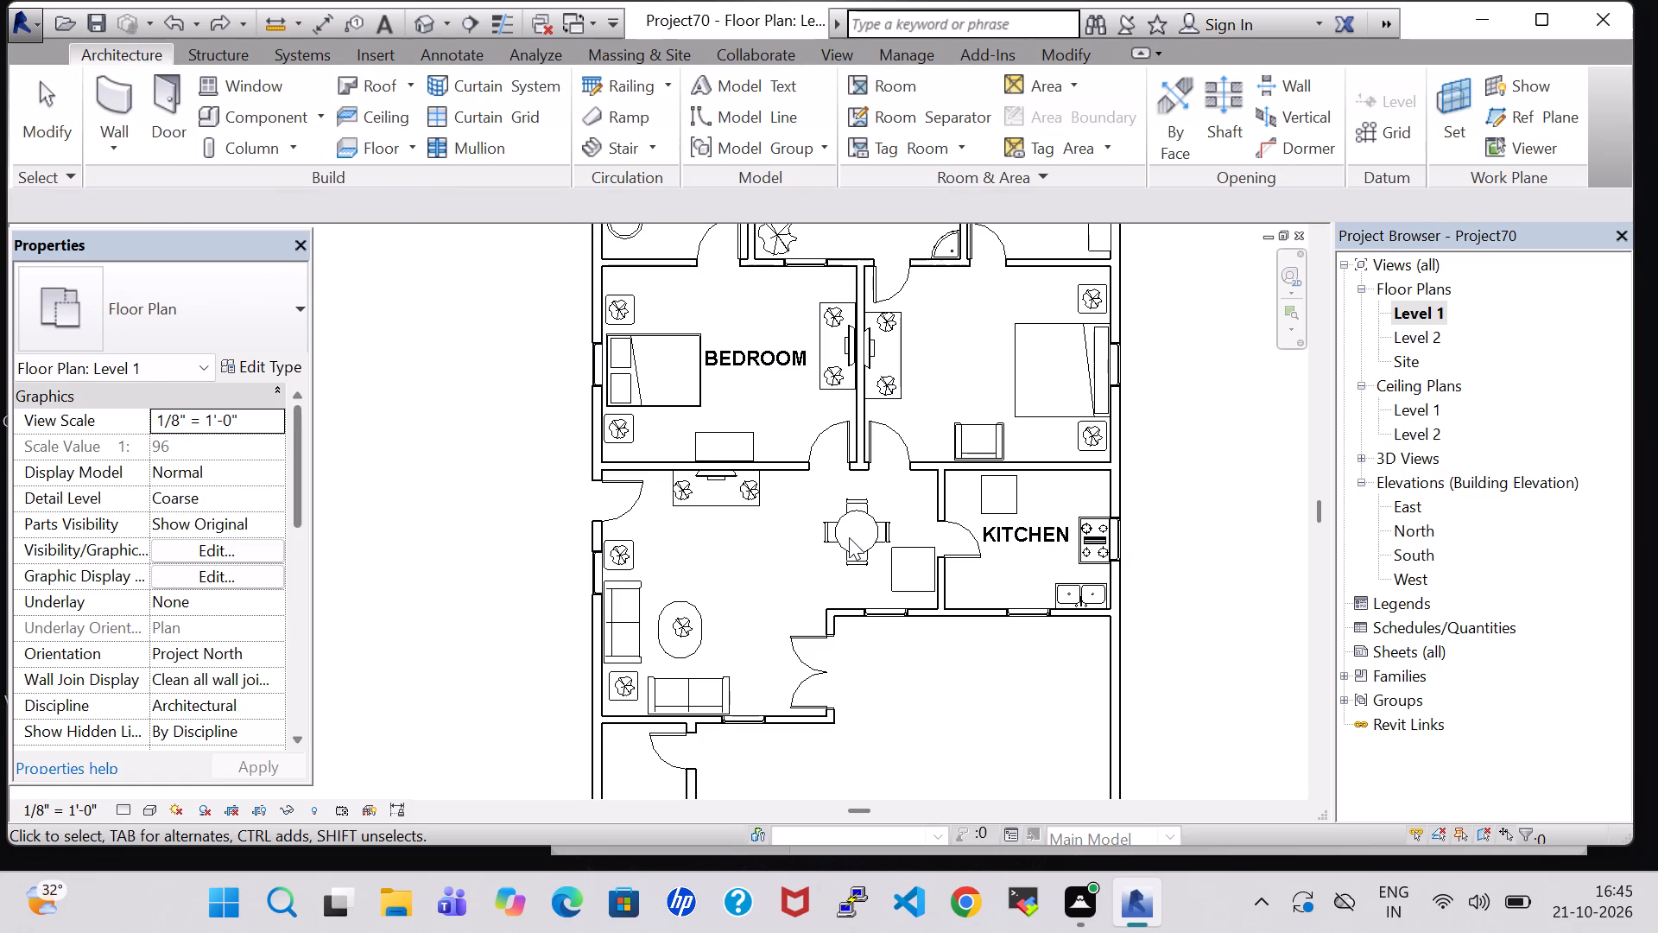
{"action": "key", "text": "ctrl+z"}
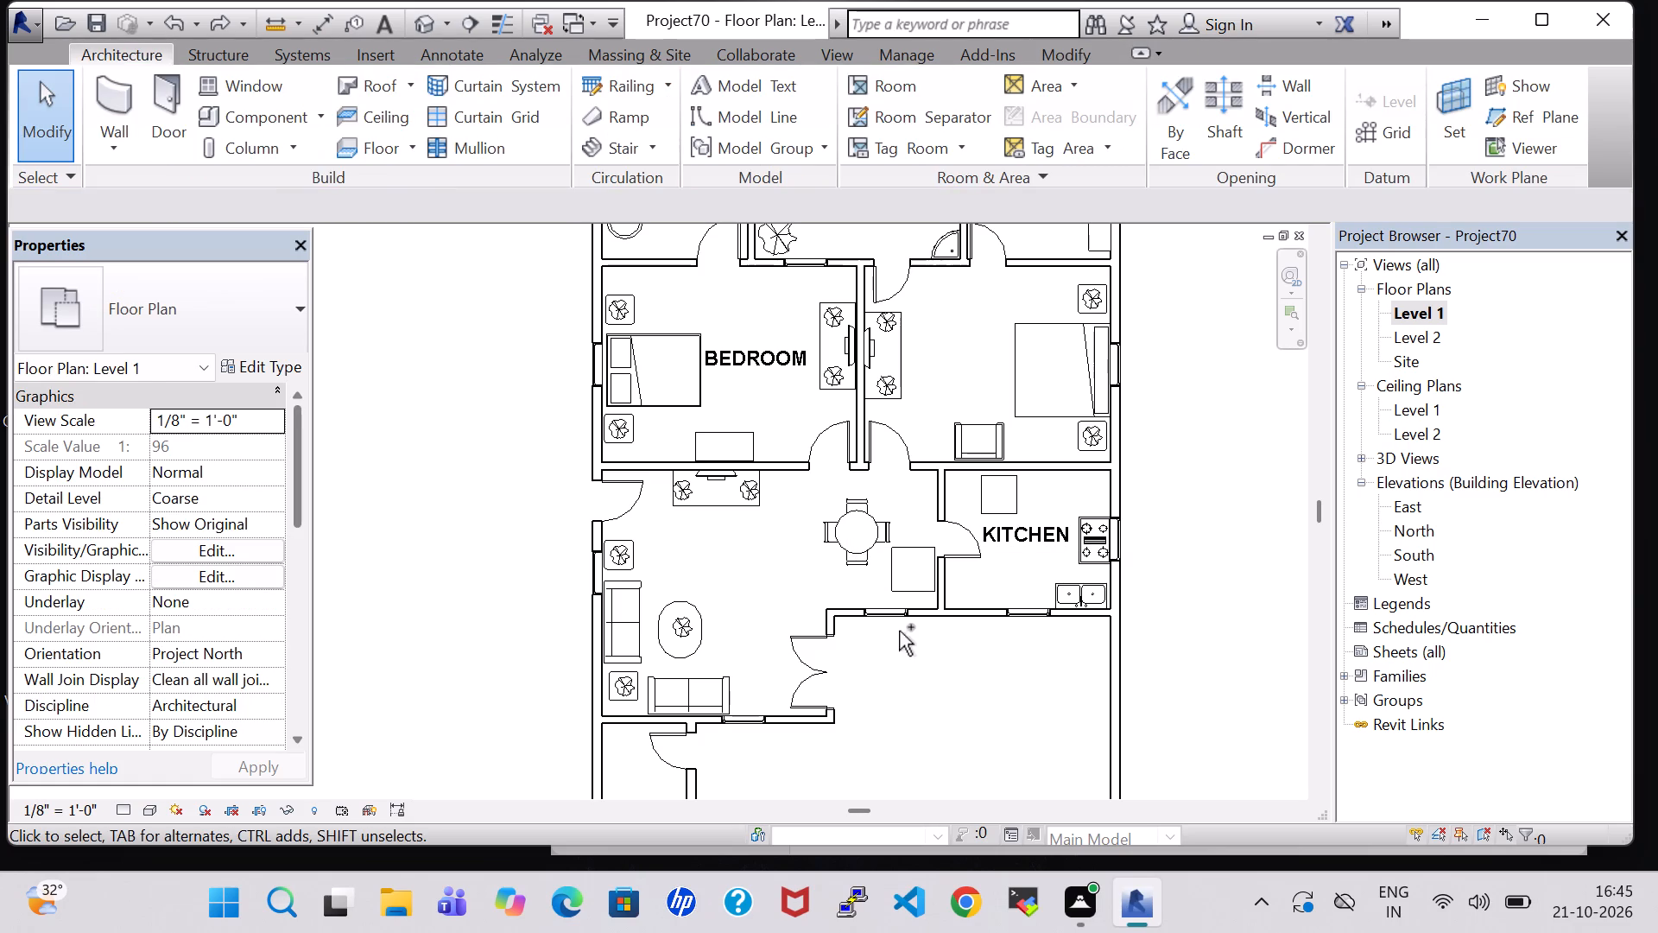
{"action": "key", "text": "ctrl+z"}
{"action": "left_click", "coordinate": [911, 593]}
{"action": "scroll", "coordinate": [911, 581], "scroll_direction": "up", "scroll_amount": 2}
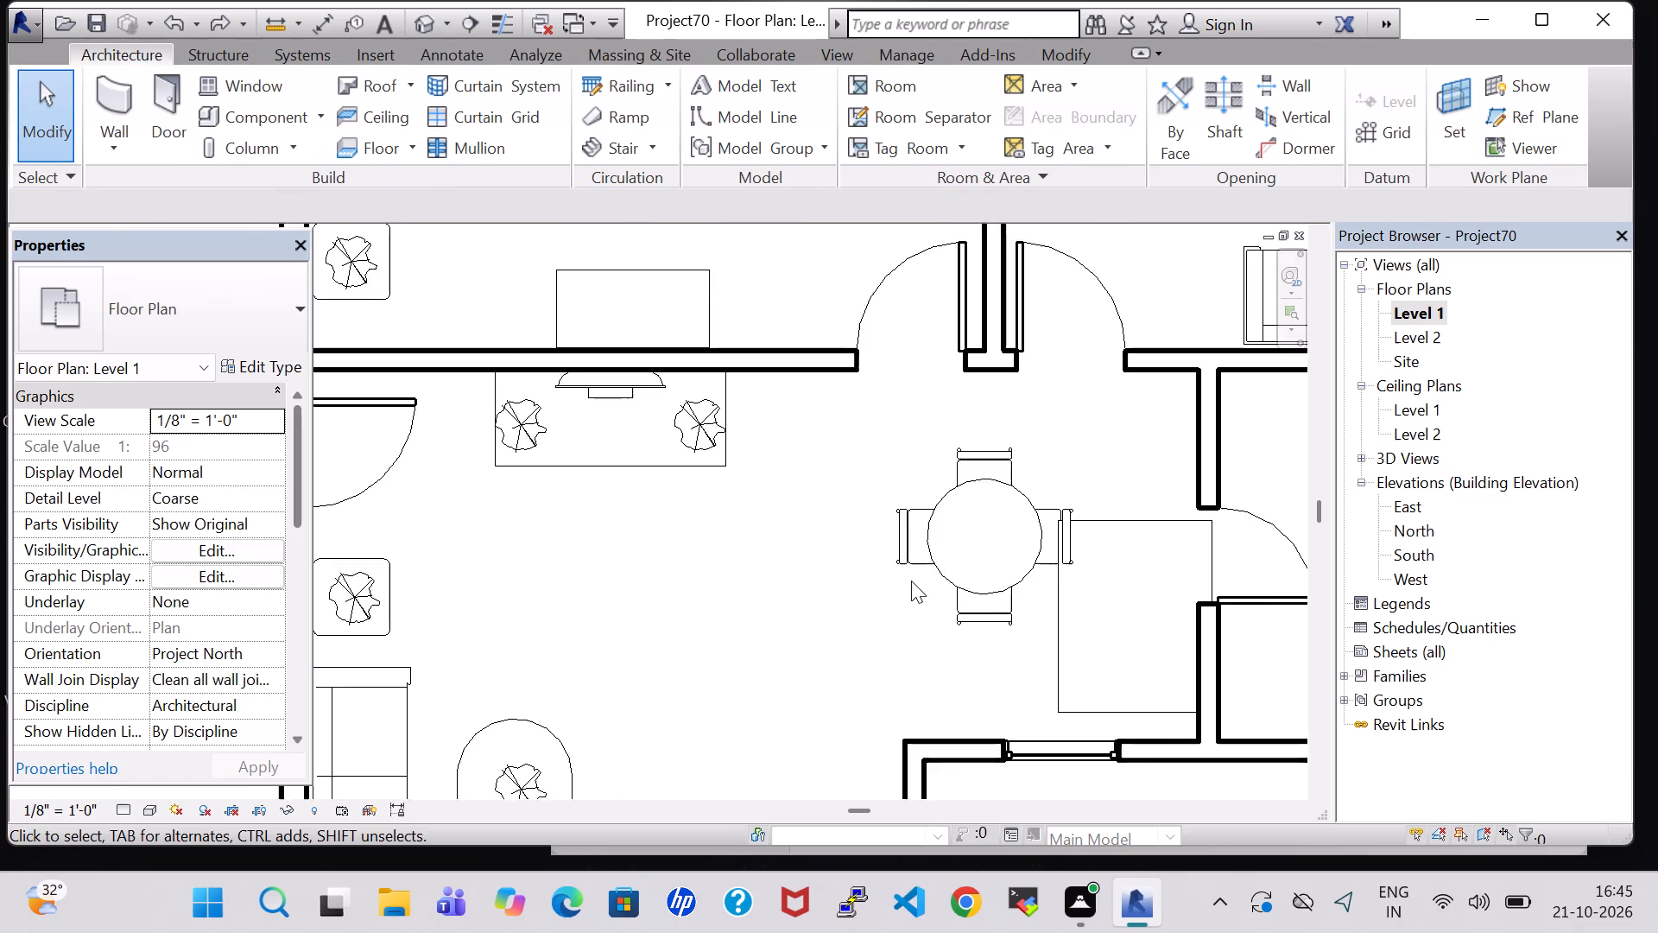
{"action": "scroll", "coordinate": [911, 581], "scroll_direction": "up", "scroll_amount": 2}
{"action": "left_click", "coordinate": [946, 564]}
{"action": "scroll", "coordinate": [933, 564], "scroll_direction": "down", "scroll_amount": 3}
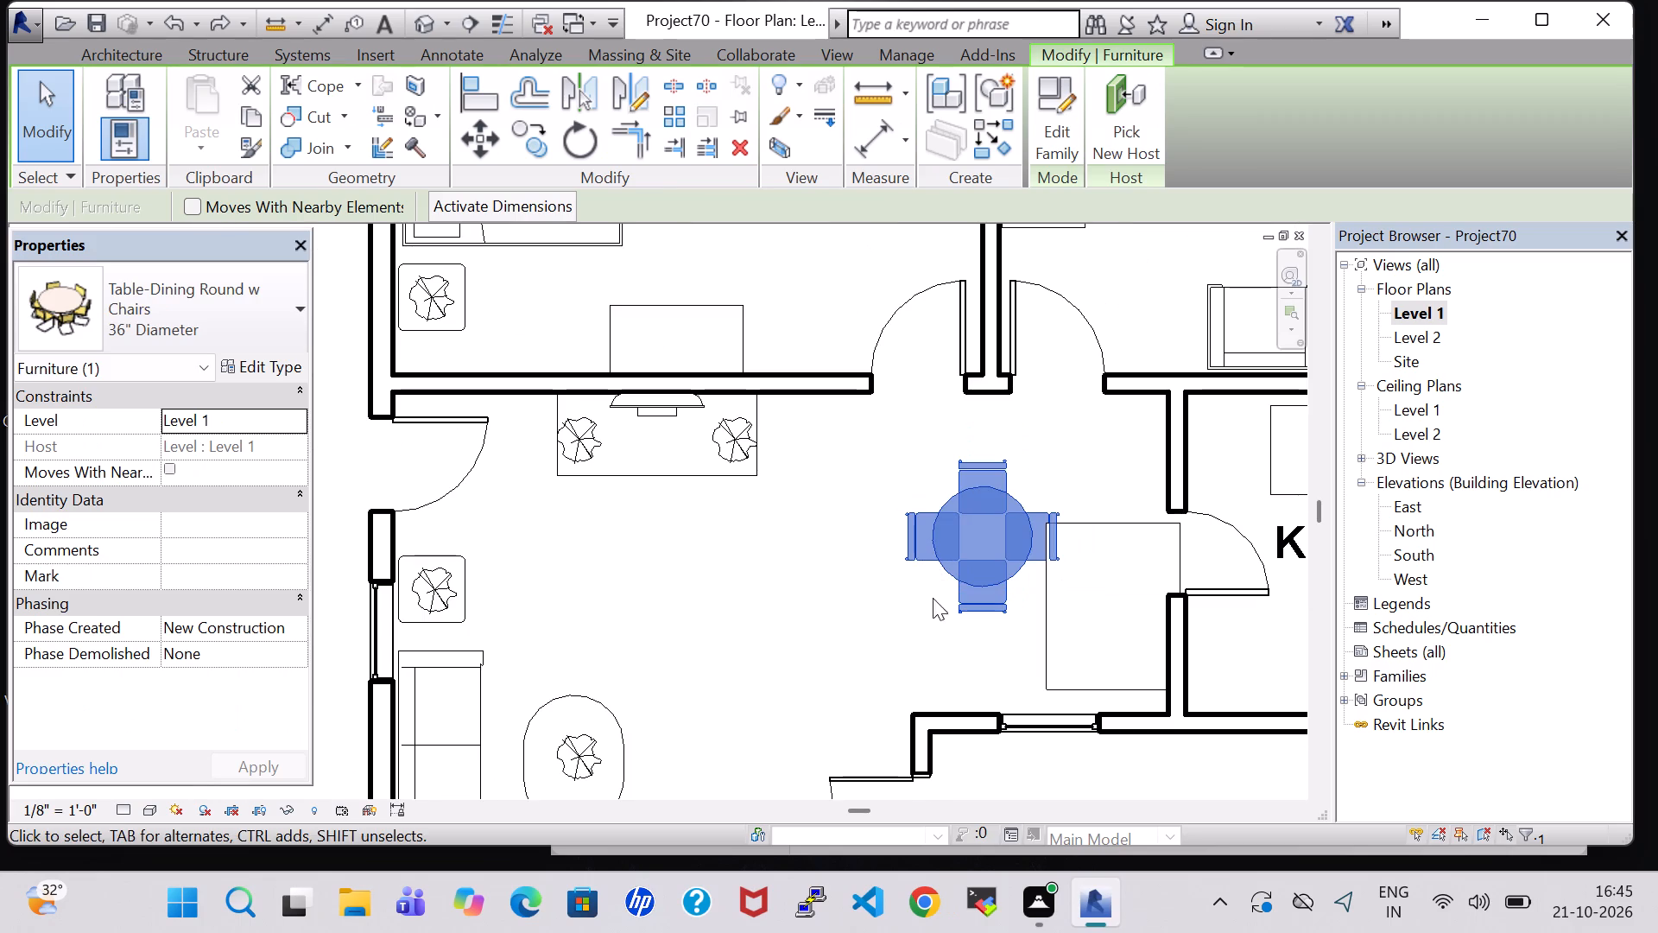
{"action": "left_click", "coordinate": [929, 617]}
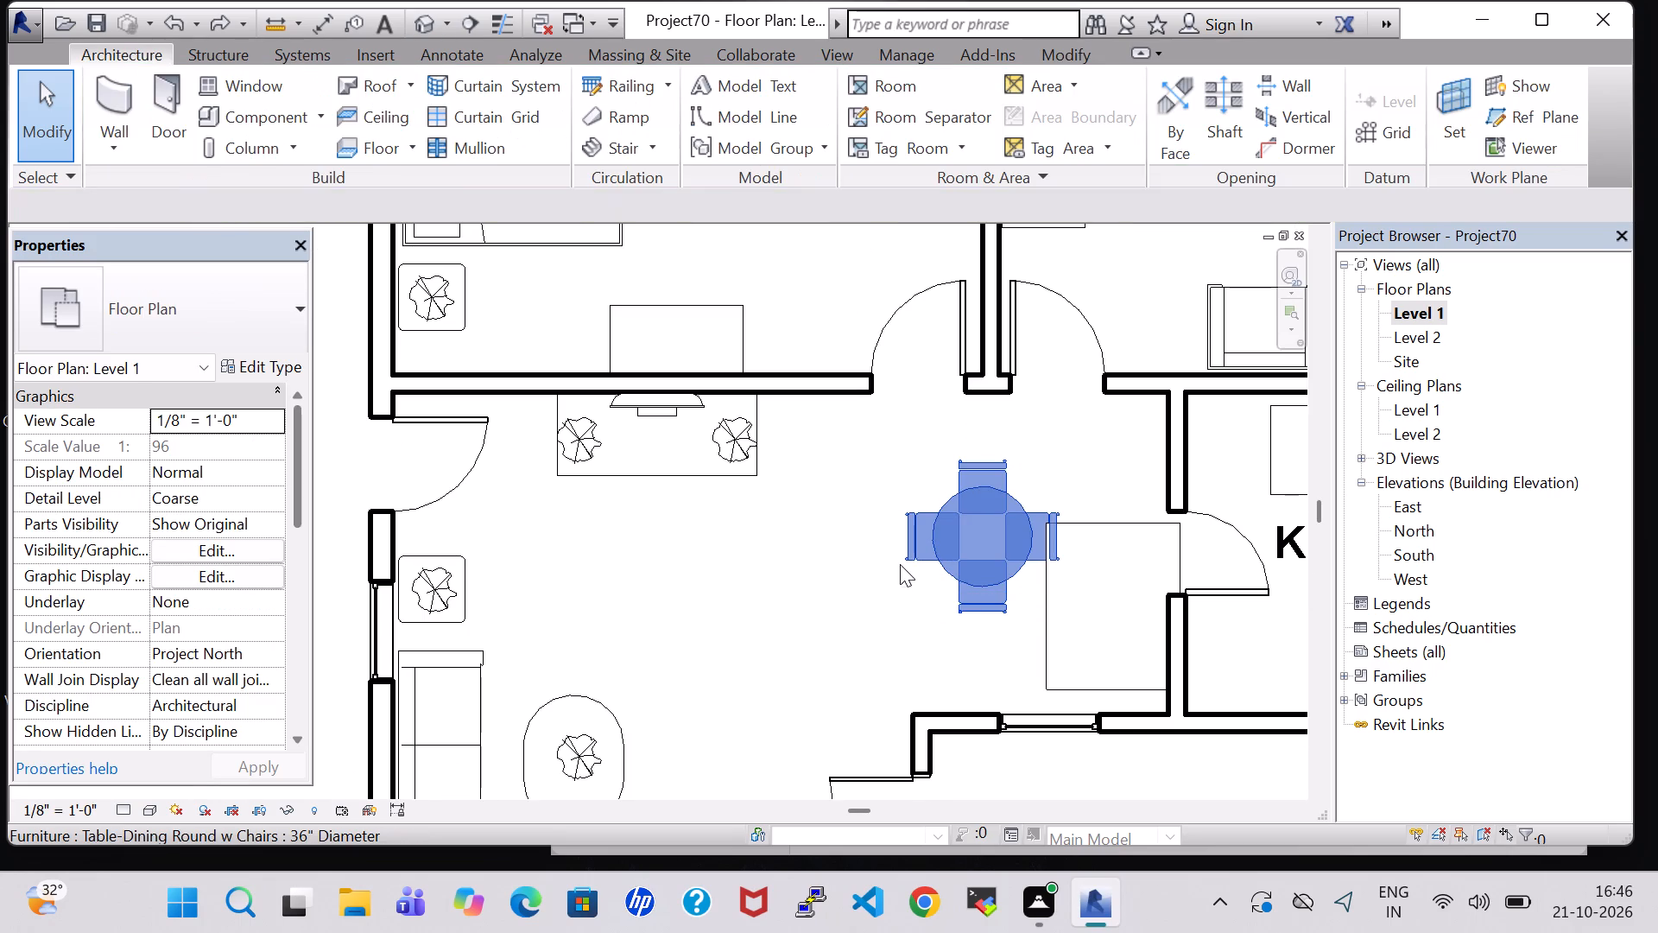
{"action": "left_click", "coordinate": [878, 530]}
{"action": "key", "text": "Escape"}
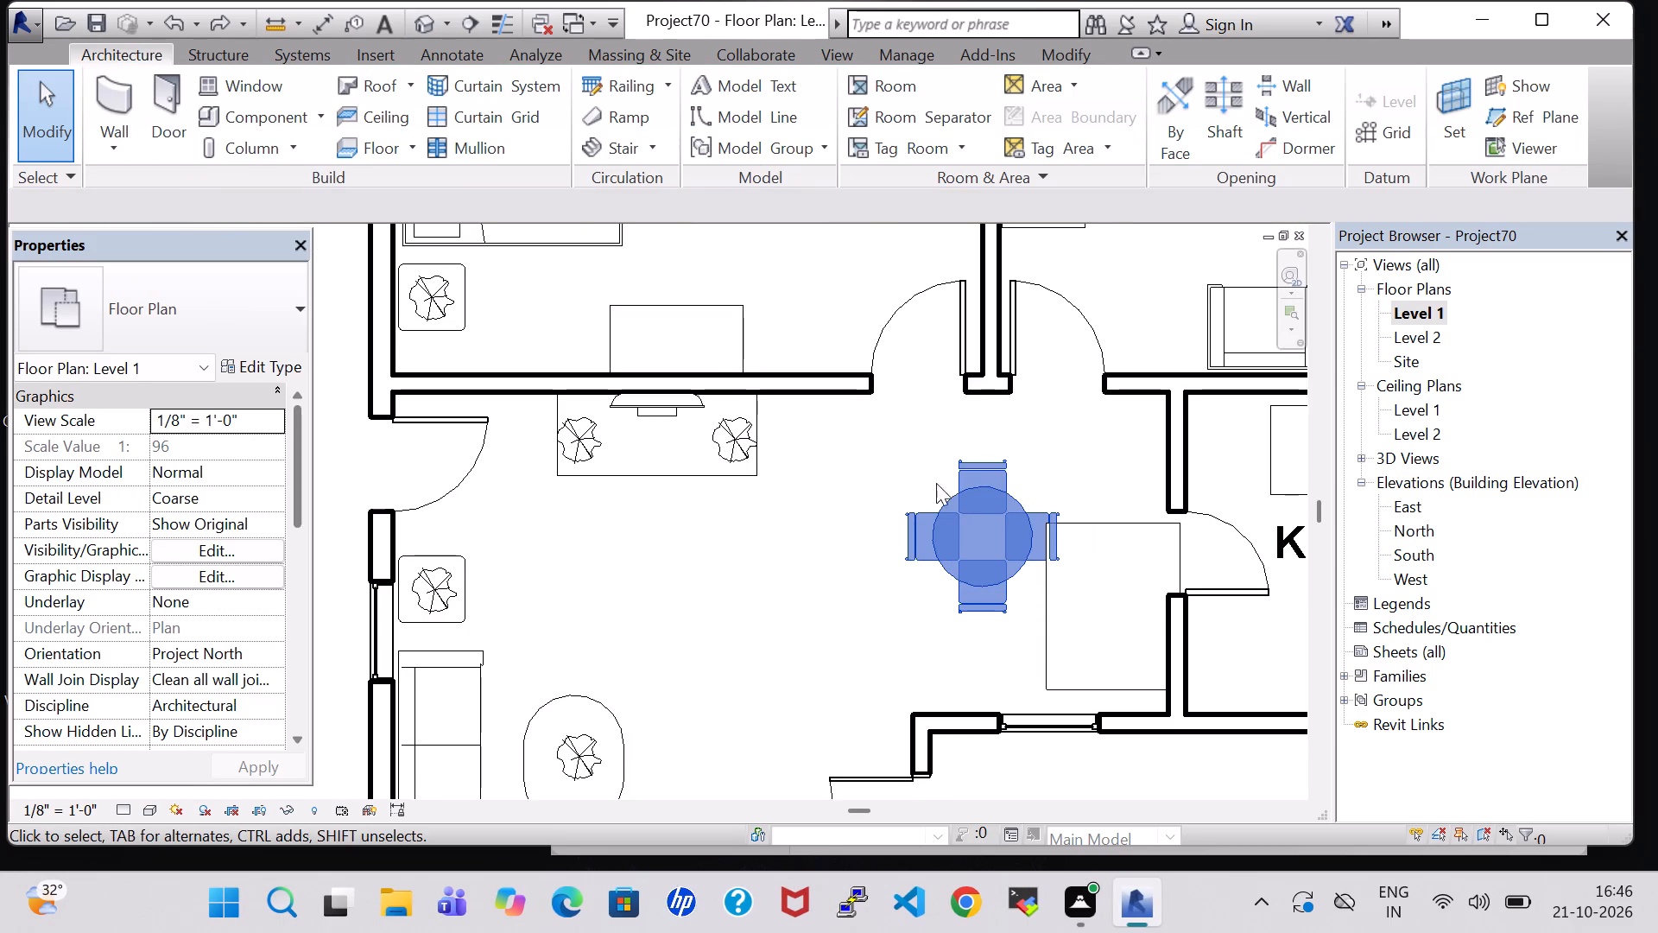
Undo the placement of the round dining set and the table beside the kitchen door.
{"action": "key", "text": "ctrl+z"}
{"action": "key", "text": "ctrl+z"}
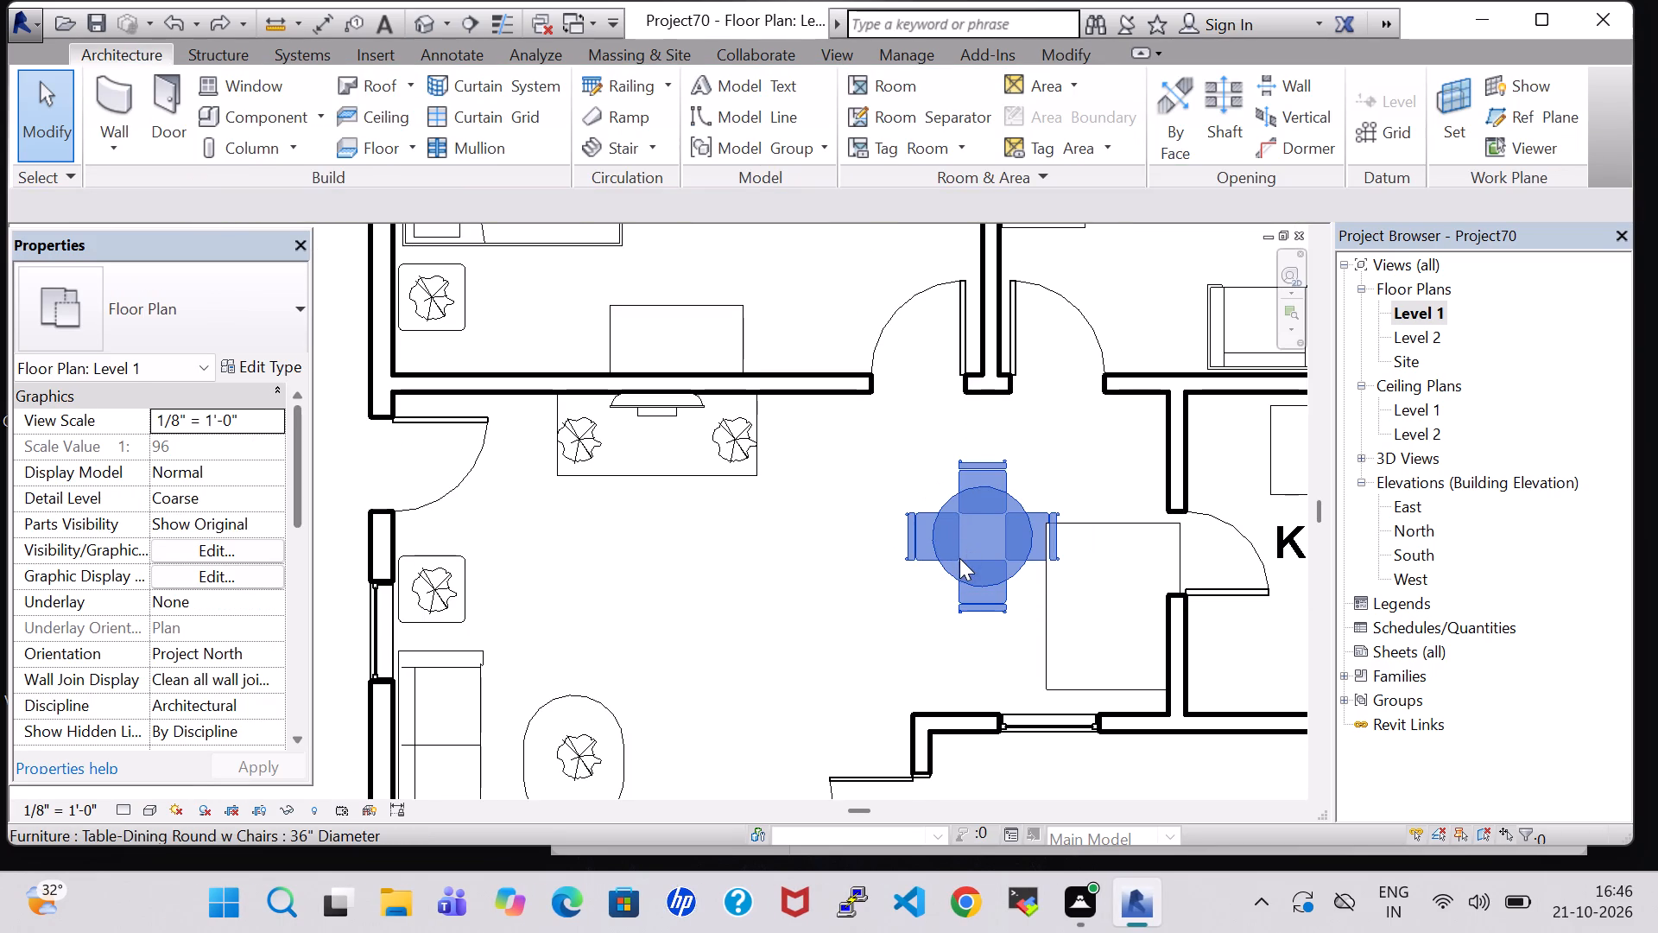
{"action": "key", "text": "ctrl+z"}
{"action": "key", "text": "ctrl+z"}
{"action": "key", "text": "ctrl+z"}
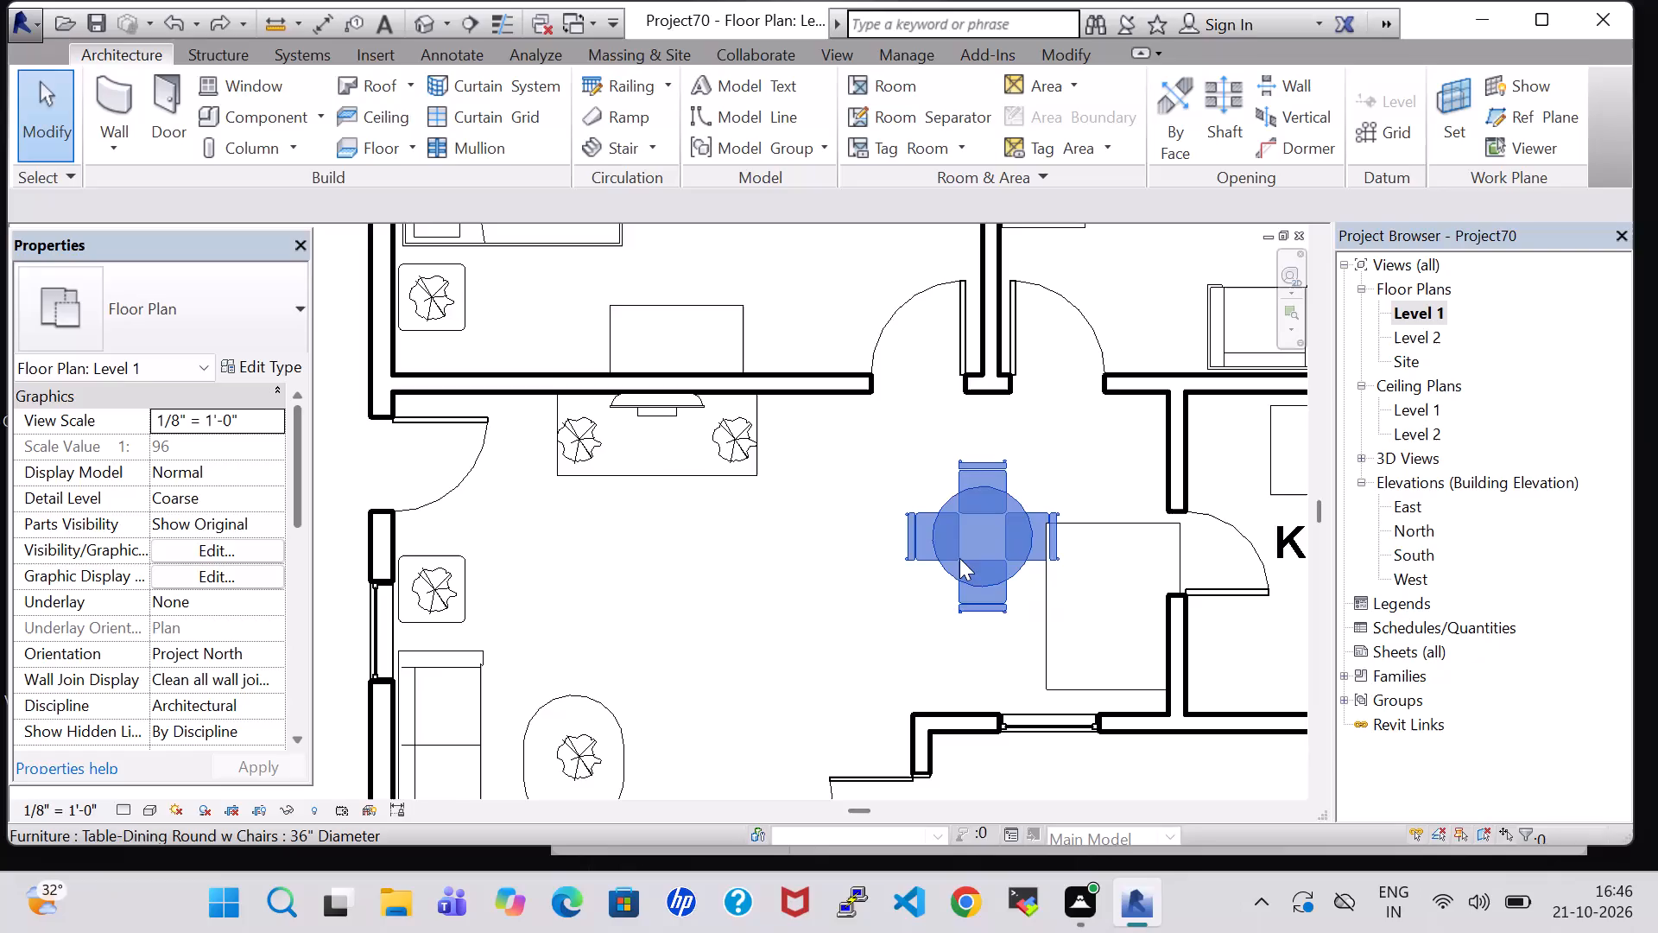
{"action": "key", "text": "ctrl+z"}
{"action": "key", "text": "ctrl+z"}
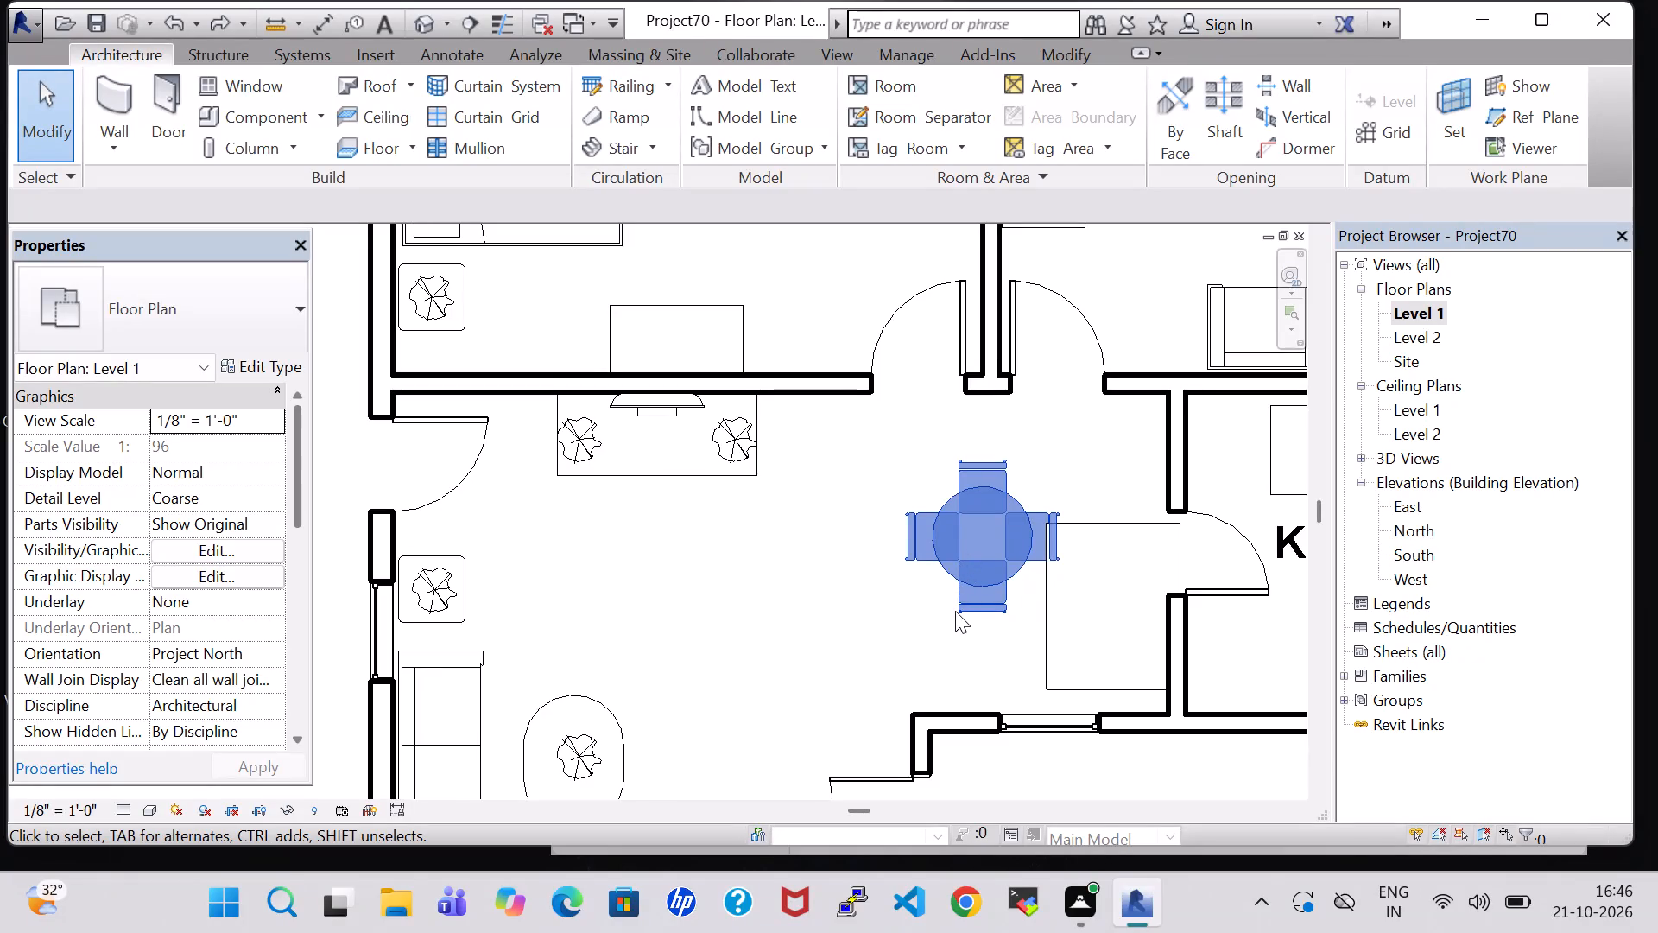
{"action": "left_click", "coordinate": [955, 611]}
{"action": "key", "text": "ctrl+z"}
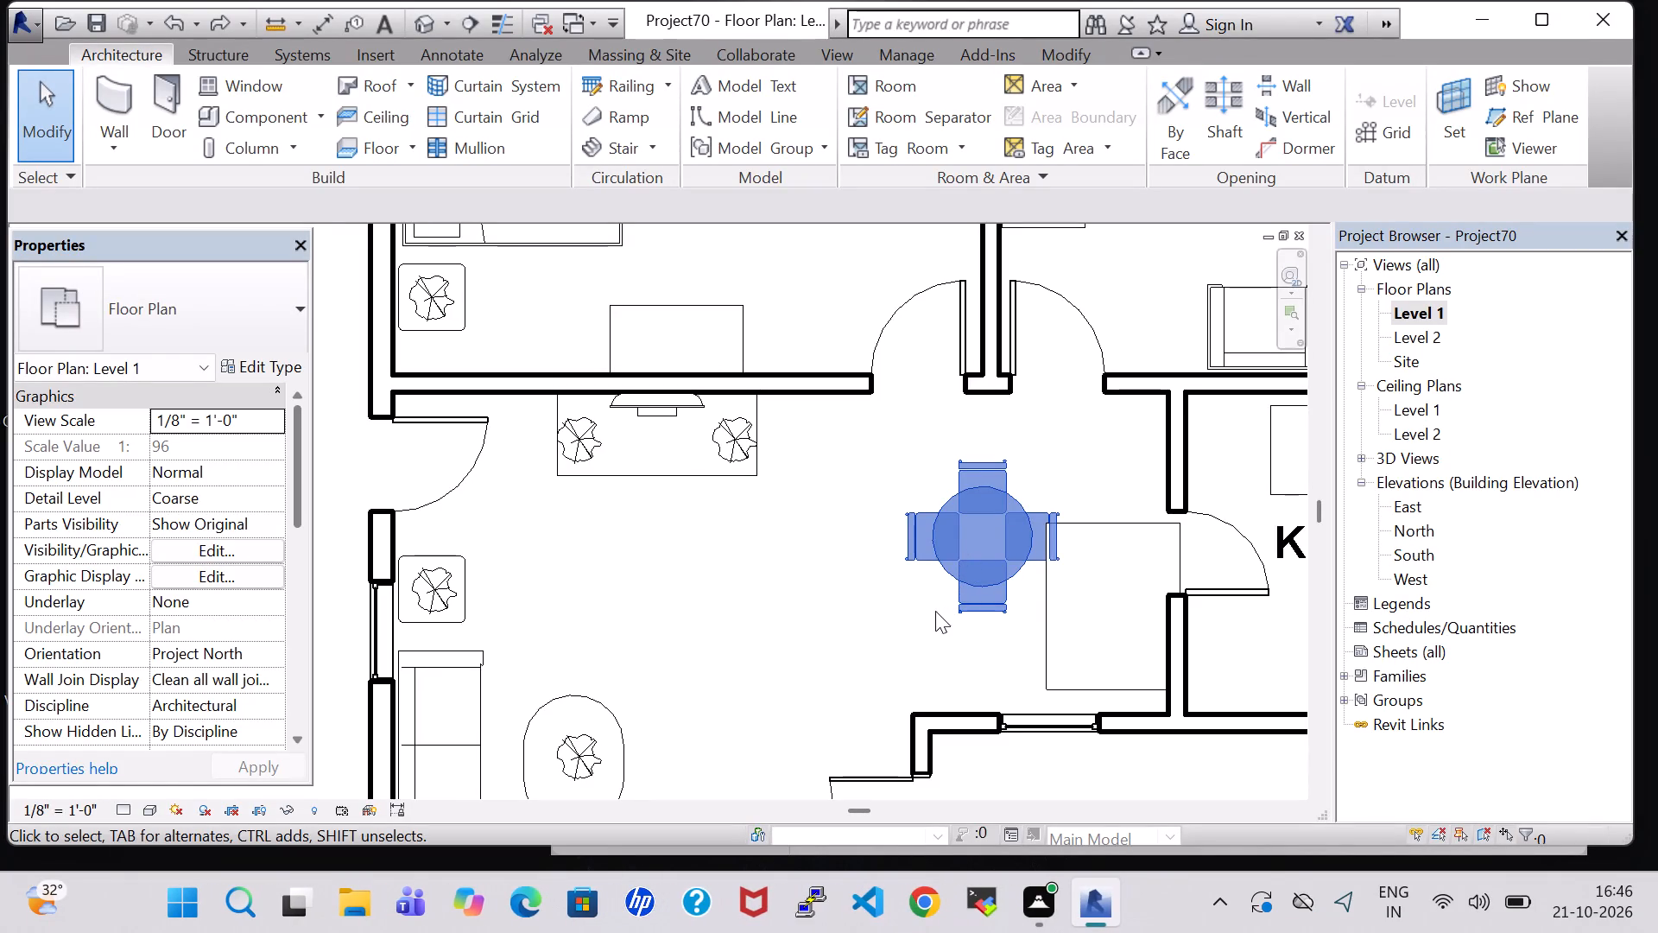
{"action": "key", "text": "ctrl+z"}
{"action": "scroll", "coordinate": [876, 530], "scroll_direction": "down", "scroll_amount": 4}
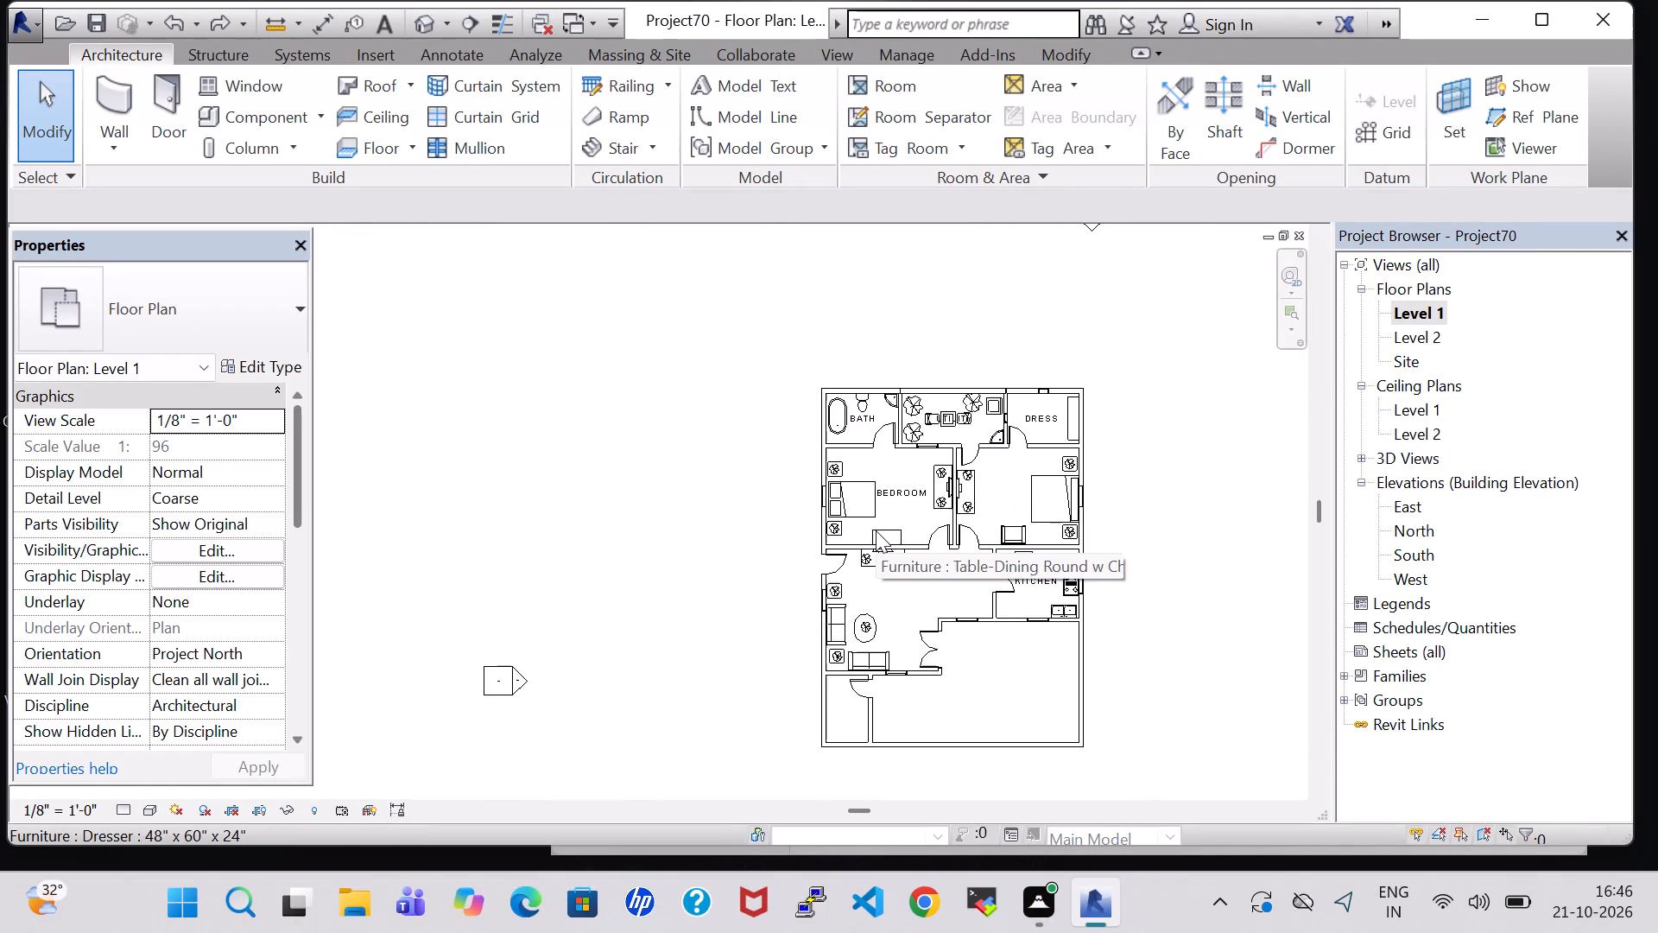
{"action": "scroll", "coordinate": [879, 549], "scroll_direction": "up", "scroll_amount": 5}
{"action": "left_click", "coordinate": [926, 600]}
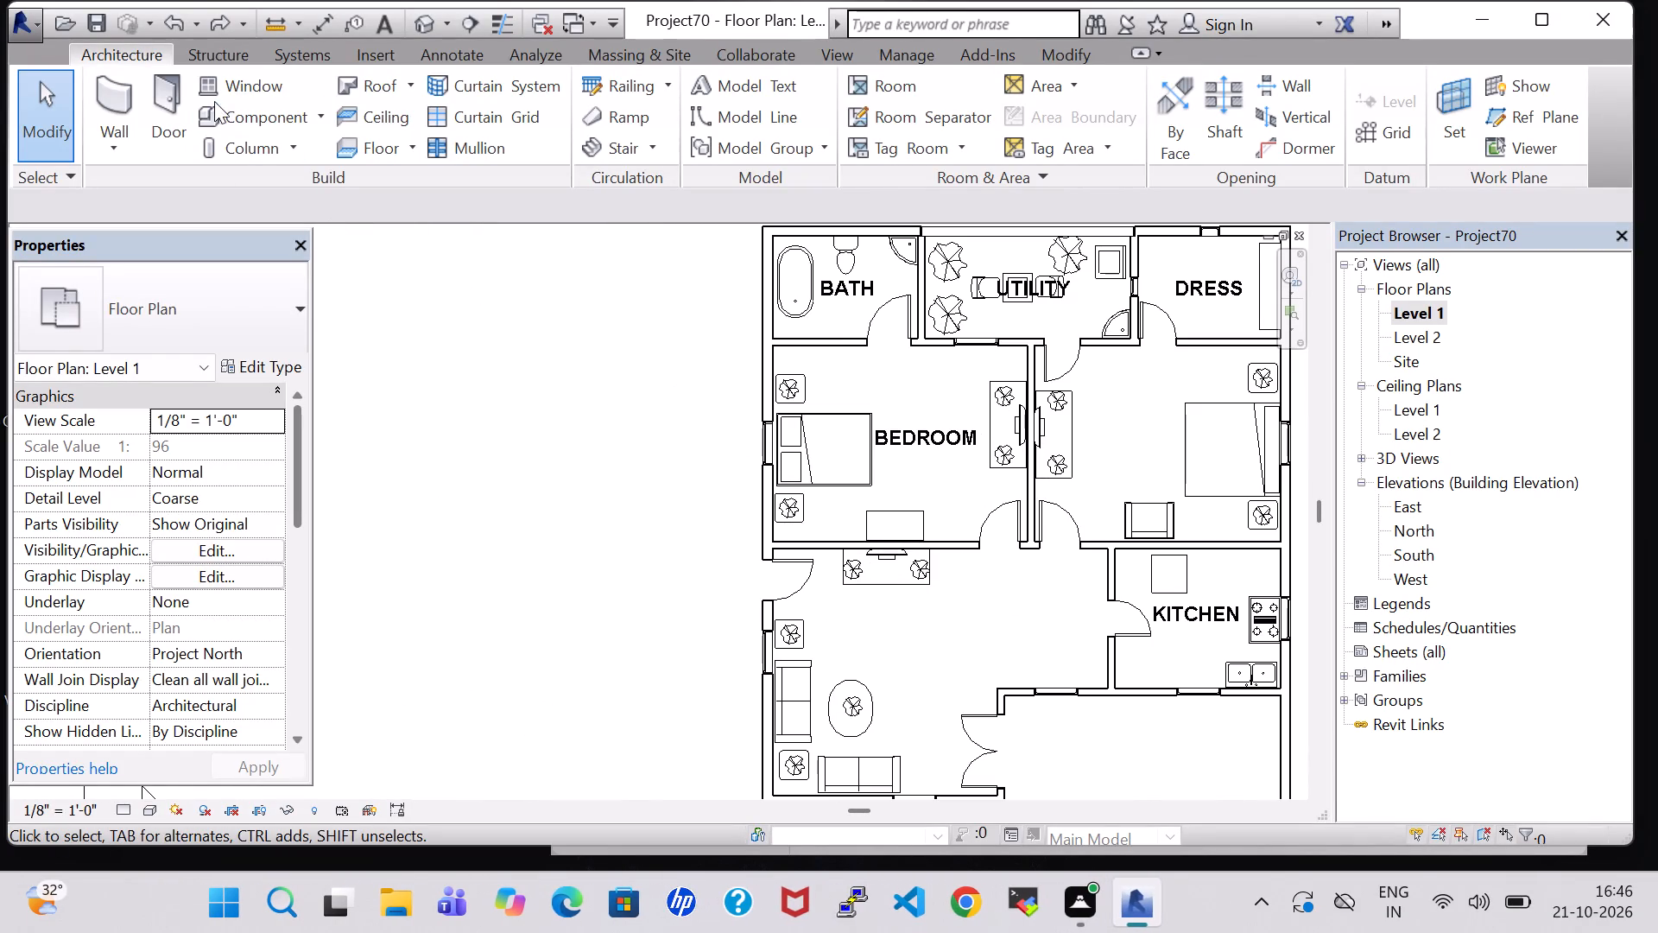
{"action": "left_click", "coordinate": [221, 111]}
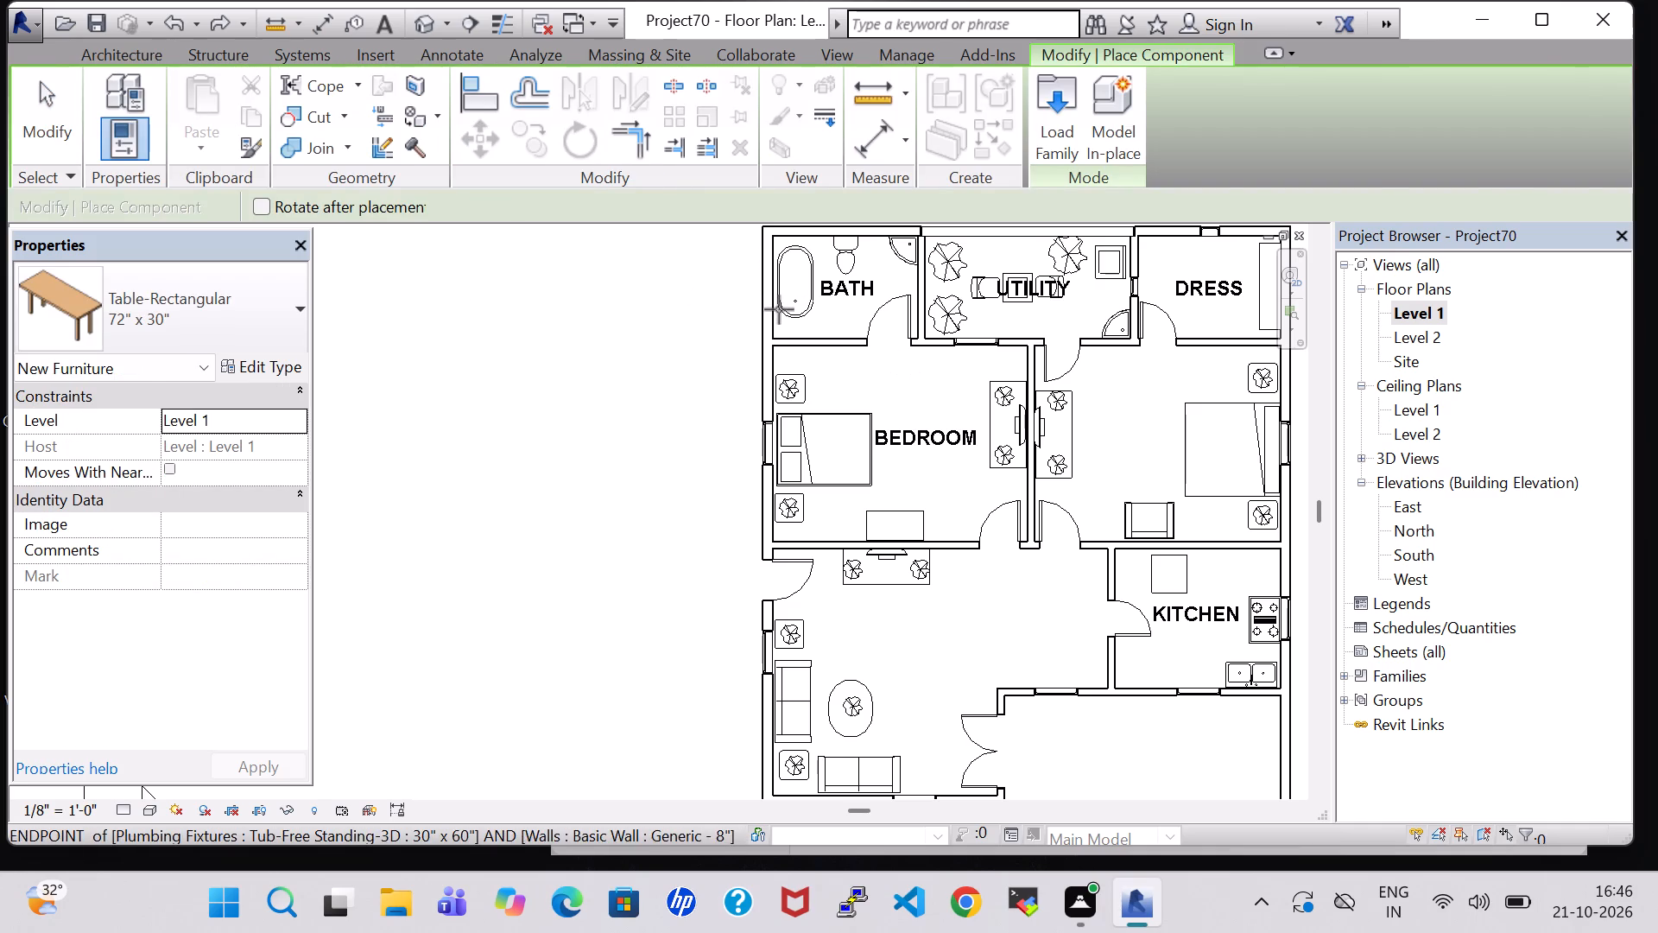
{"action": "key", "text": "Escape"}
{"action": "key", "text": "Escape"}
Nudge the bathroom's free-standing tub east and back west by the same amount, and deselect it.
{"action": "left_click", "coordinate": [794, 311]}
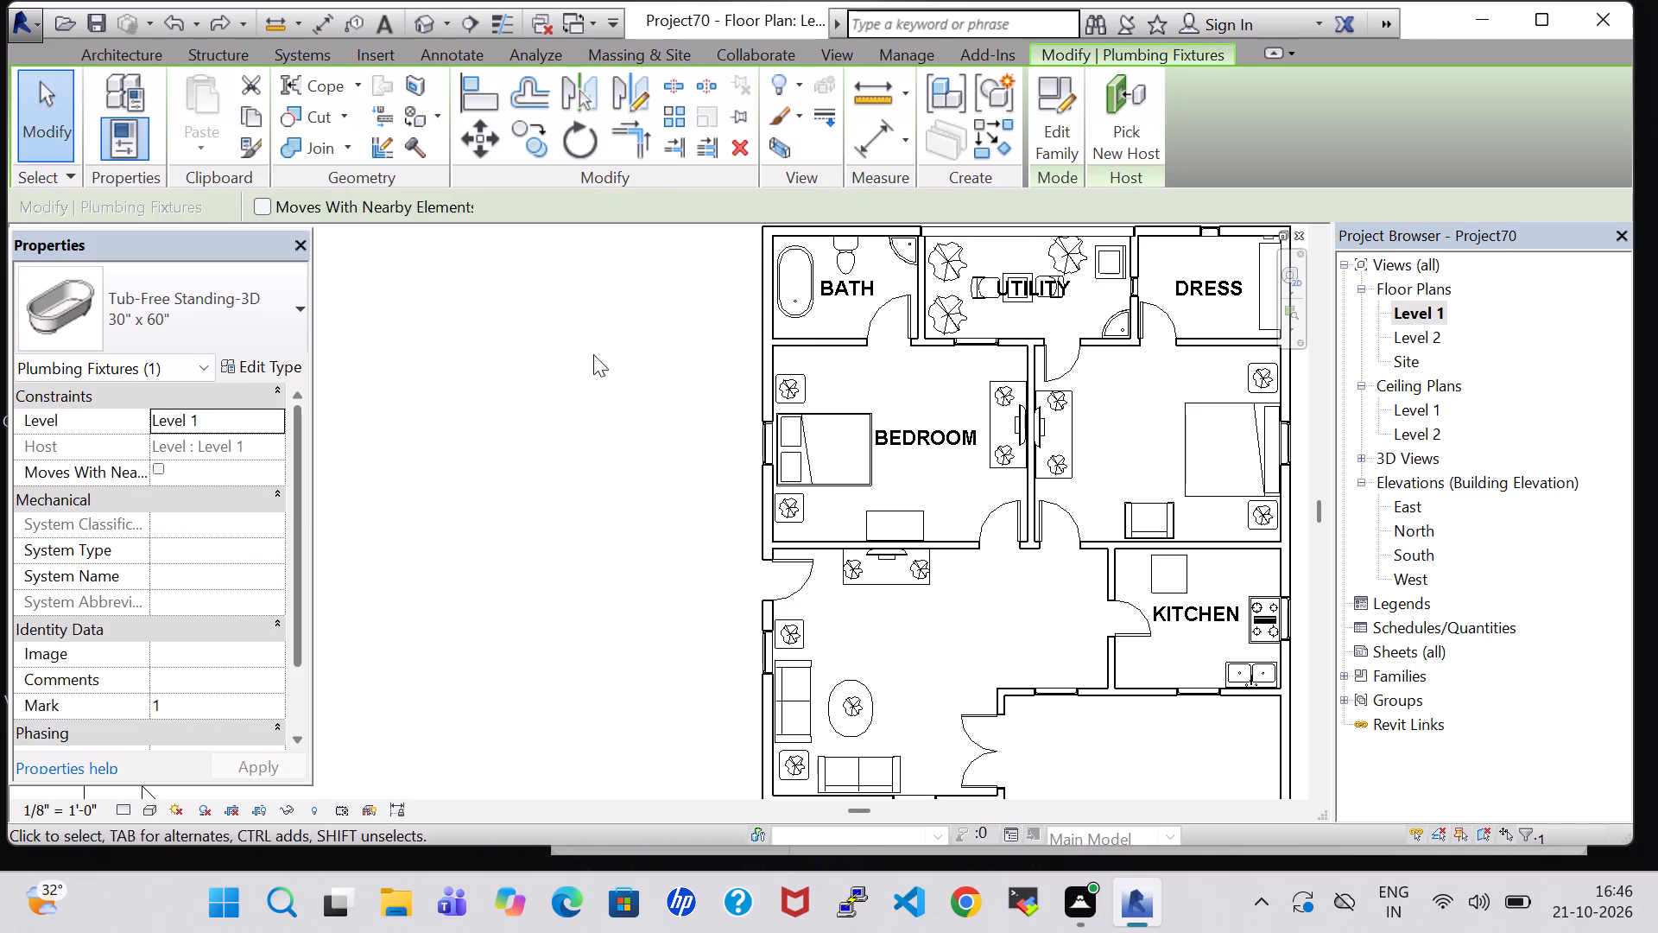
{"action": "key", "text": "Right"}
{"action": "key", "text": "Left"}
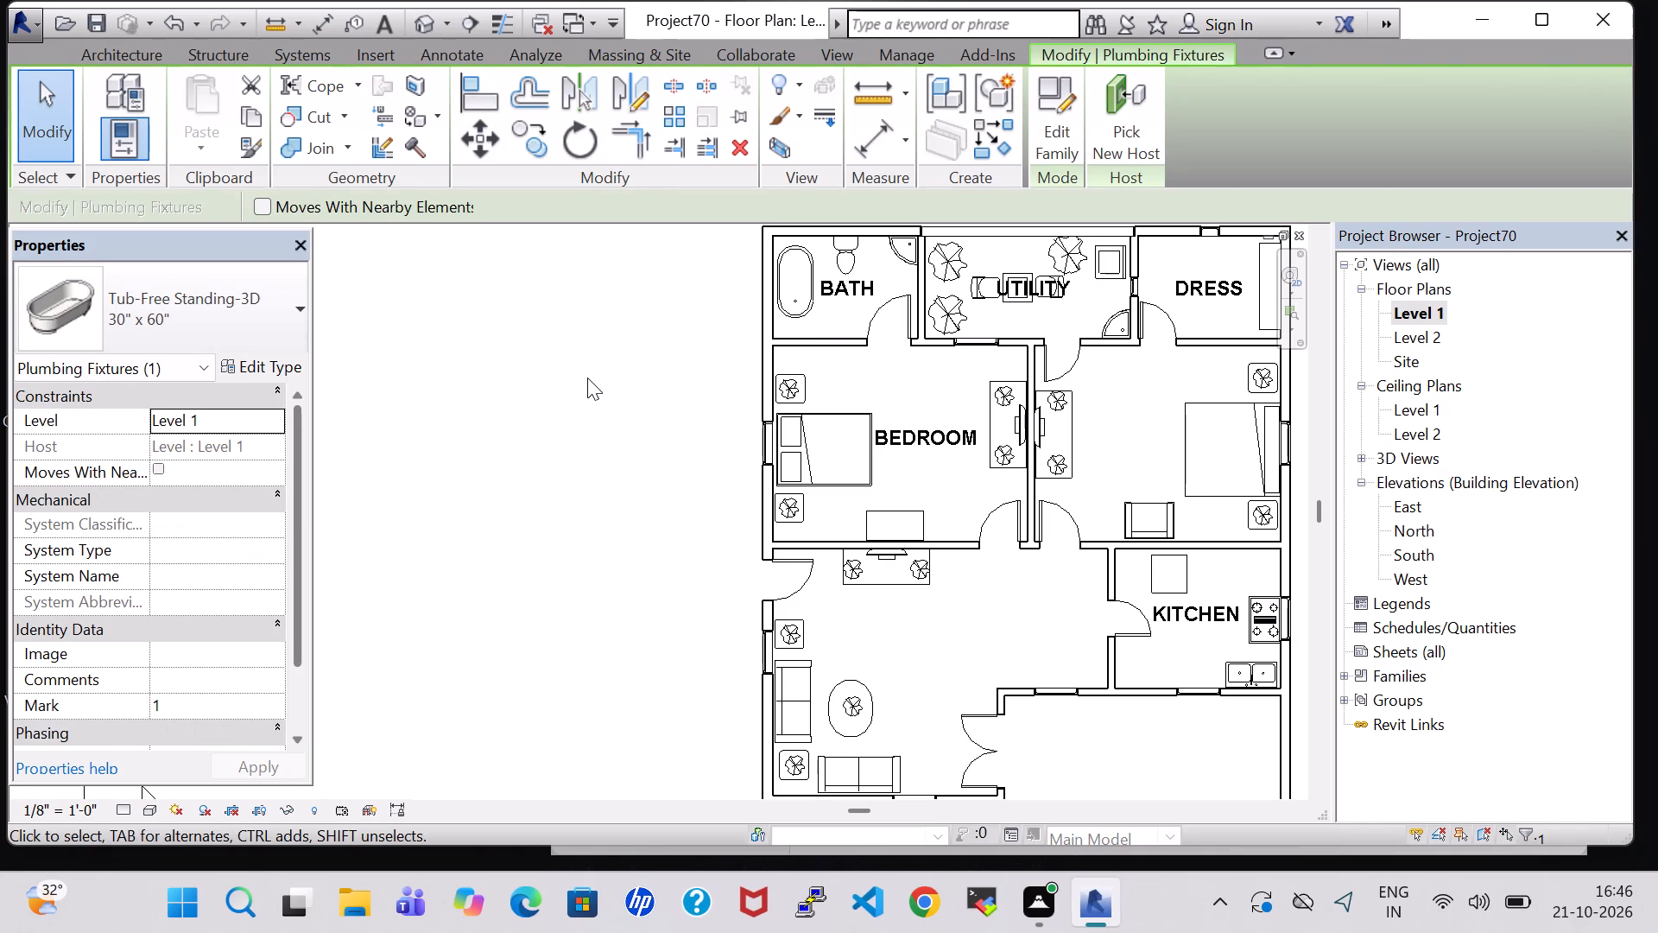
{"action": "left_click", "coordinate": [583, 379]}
Examine the floor plan from the kitchen and living/dining space up to the bathroom, utility and dressing rooms.
{"action": "scroll", "coordinate": [583, 379], "scroll_direction": "down", "scroll_amount": 5}
{"action": "scroll", "coordinate": [880, 424], "scroll_direction": "up", "scroll_amount": 8}
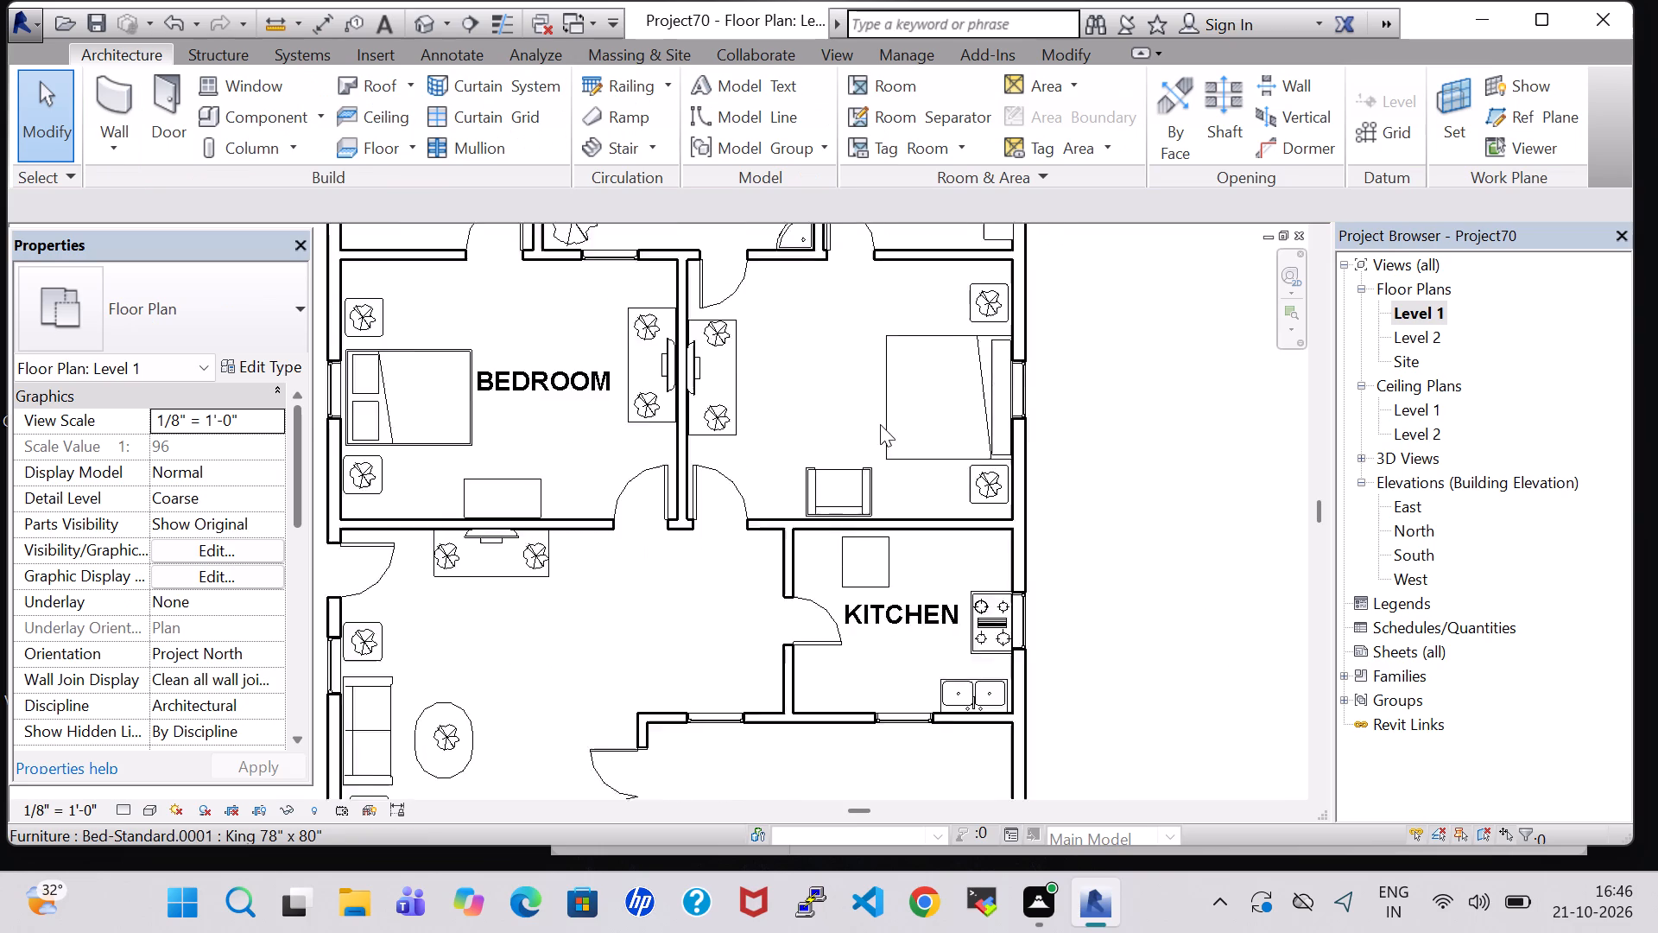
{"action": "scroll", "coordinate": [952, 464], "scroll_direction": "up", "scroll_amount": 1}
{"action": "scroll", "coordinate": [1053, 525], "scroll_direction": "down", "scroll_amount": 4}
{"action": "middle_click_drag", "start_coordinate": [1099, 526], "coordinate": [1145, 378]}
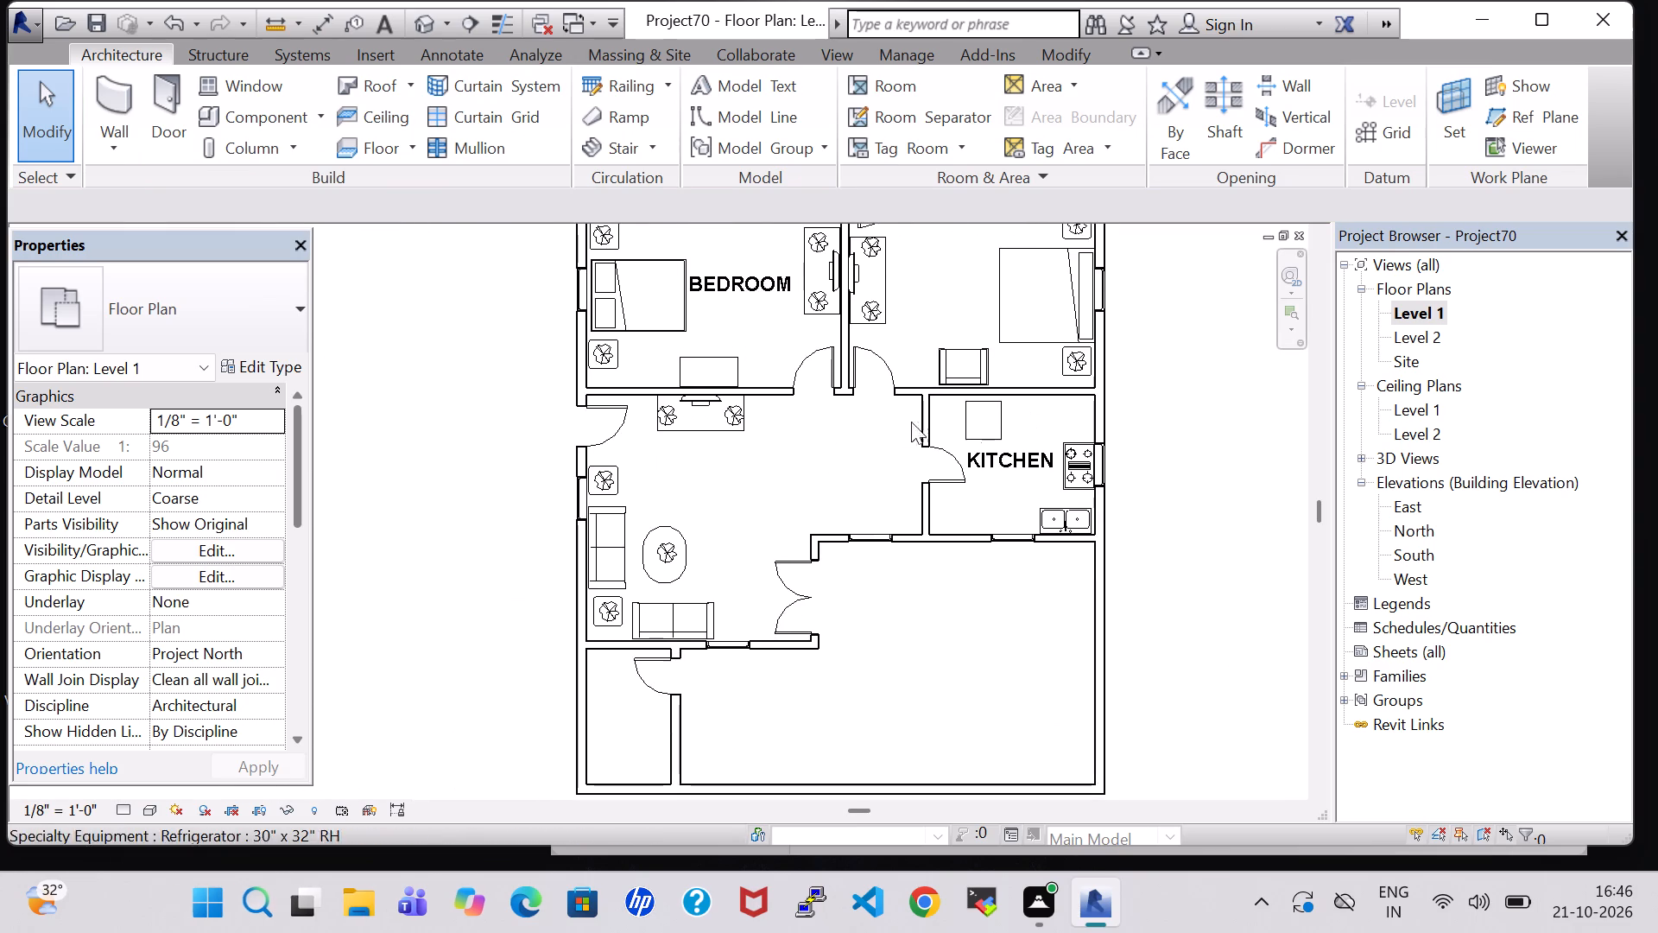
{"action": "scroll", "coordinate": [857, 416], "scroll_direction": "down", "scroll_amount": 2}
{"action": "middle_click_drag", "start_coordinate": [772, 441], "coordinate": [772, 578]}
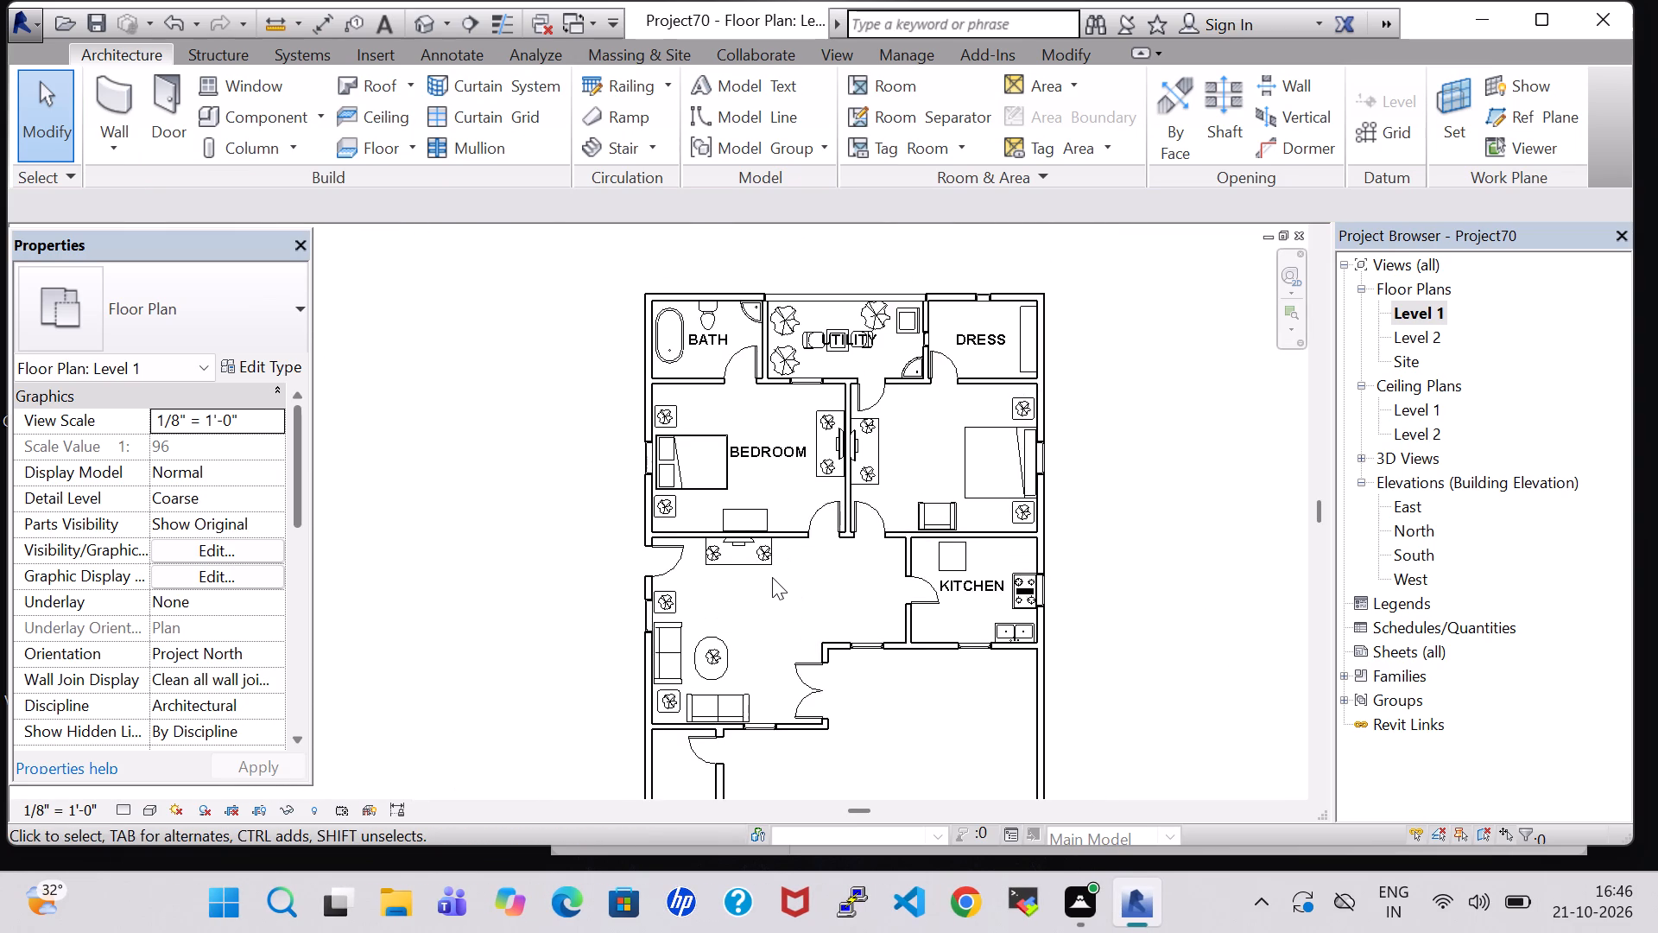
{"action": "scroll", "coordinate": [772, 577], "scroll_direction": "up", "scroll_amount": 2}
Place a 72" x 30" Table-Rectangular component just south of the kitchen door, centred about 1'-2" from the kitchen's west wall.
{"action": "left_click", "coordinate": [256, 105]}
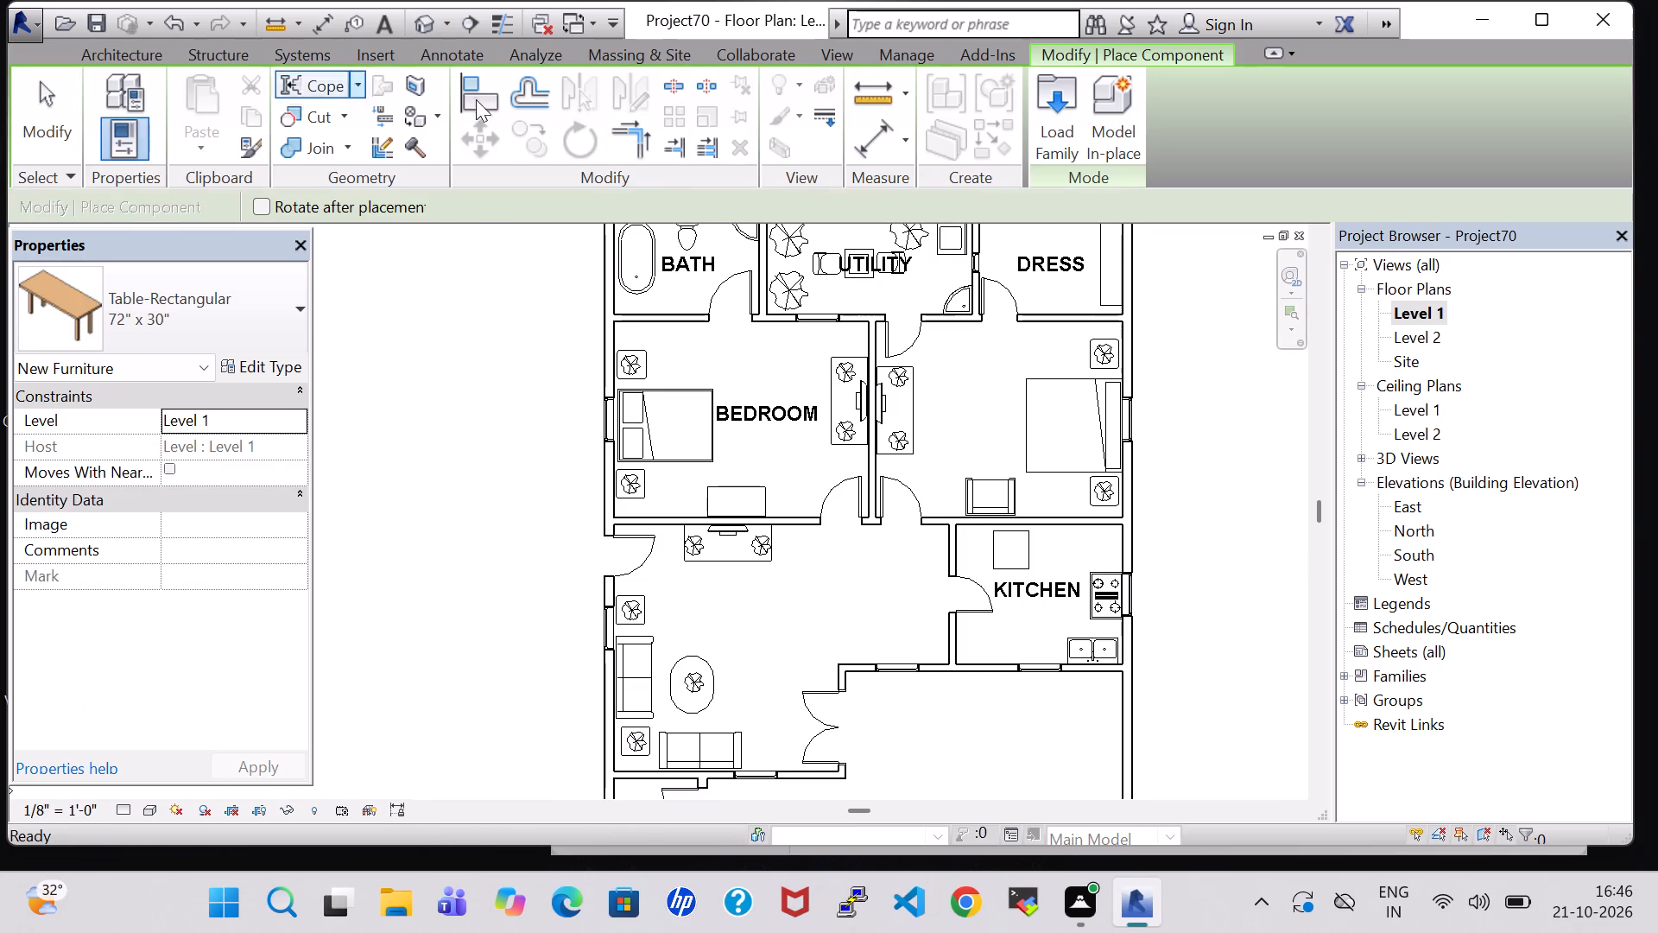
{"action": "left_click", "coordinate": [226, 307]}
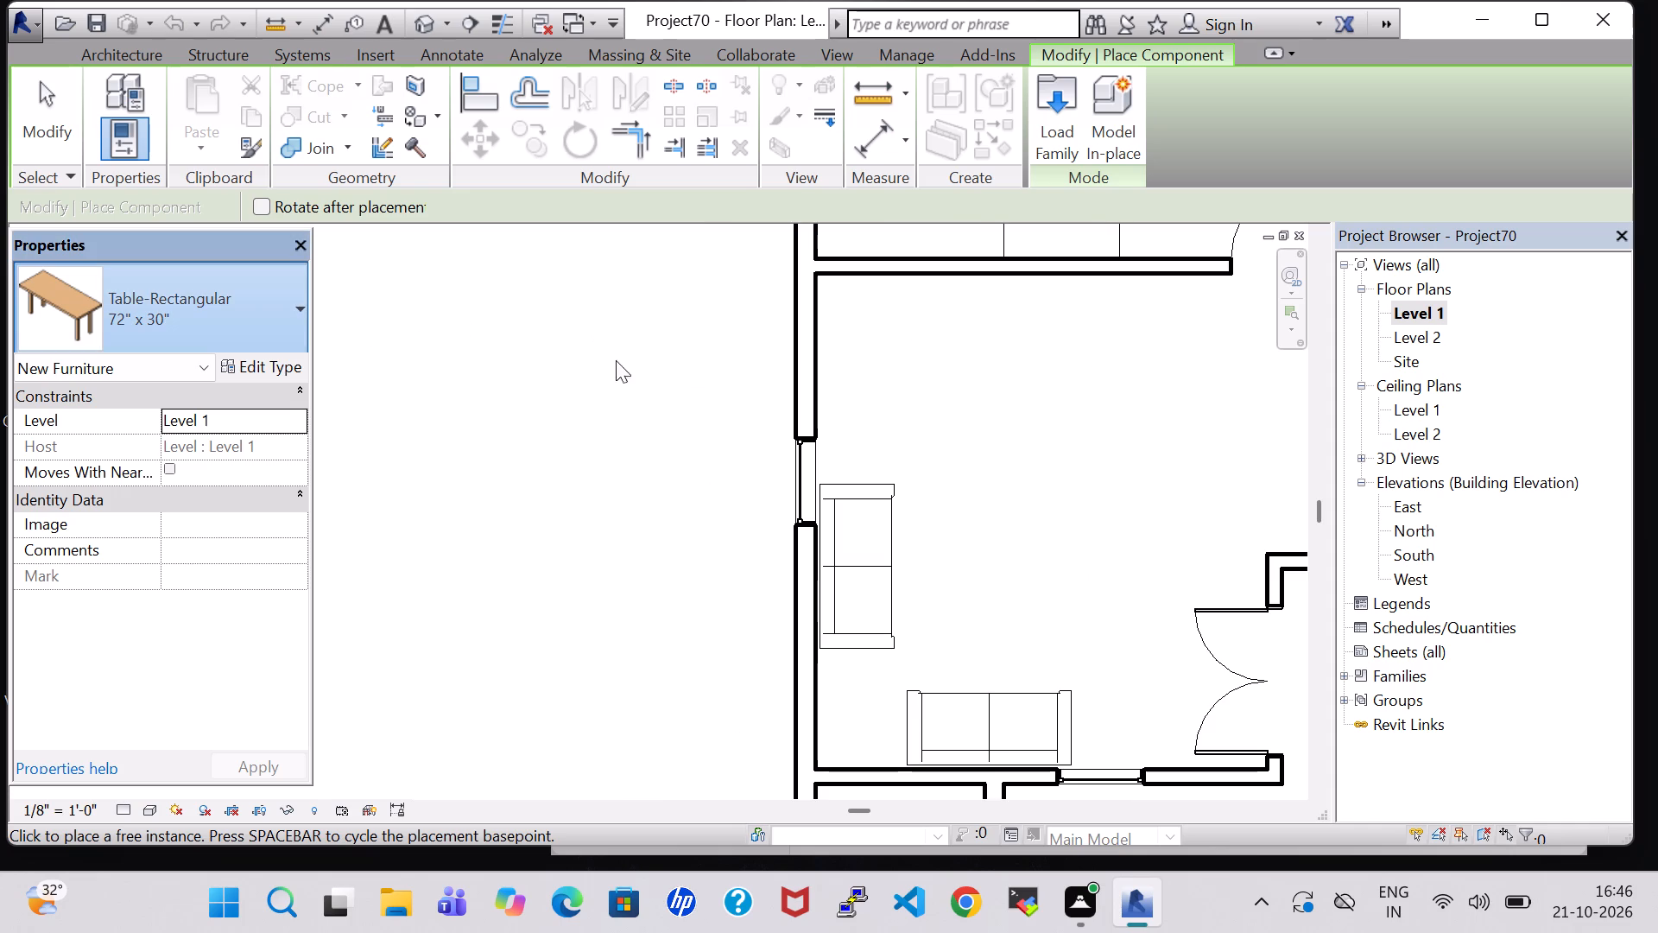
{"action": "scroll", "coordinate": [745, 386], "scroll_direction": "down", "scroll_amount": 4}
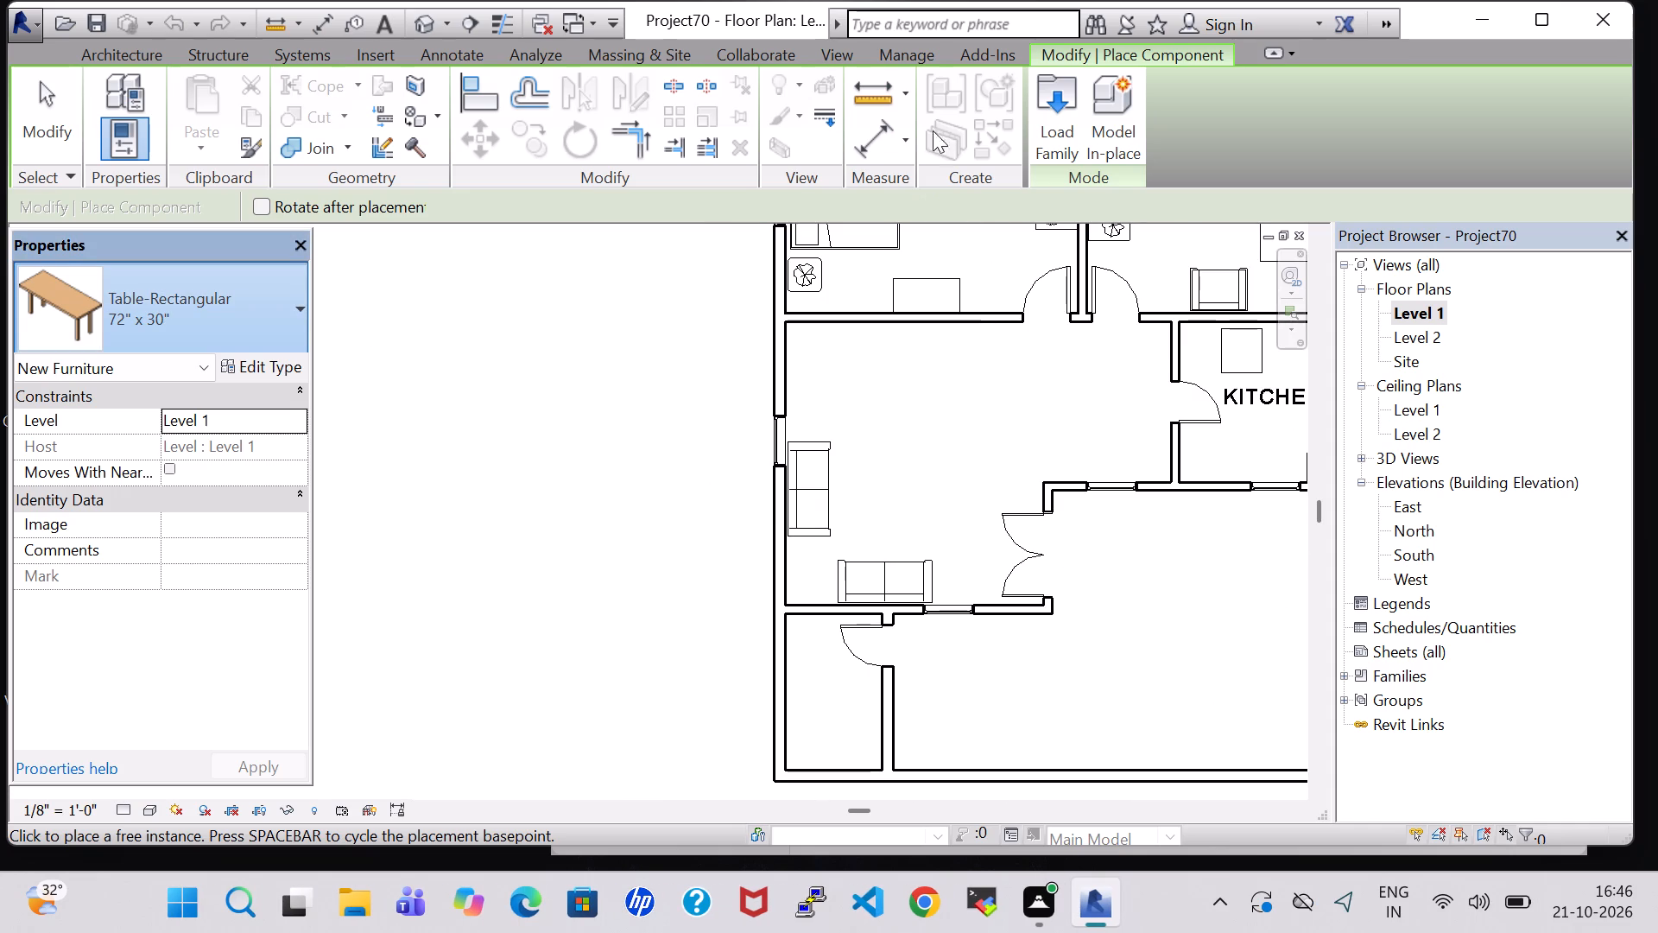
{"action": "left_click", "coordinate": [1108, 454]}
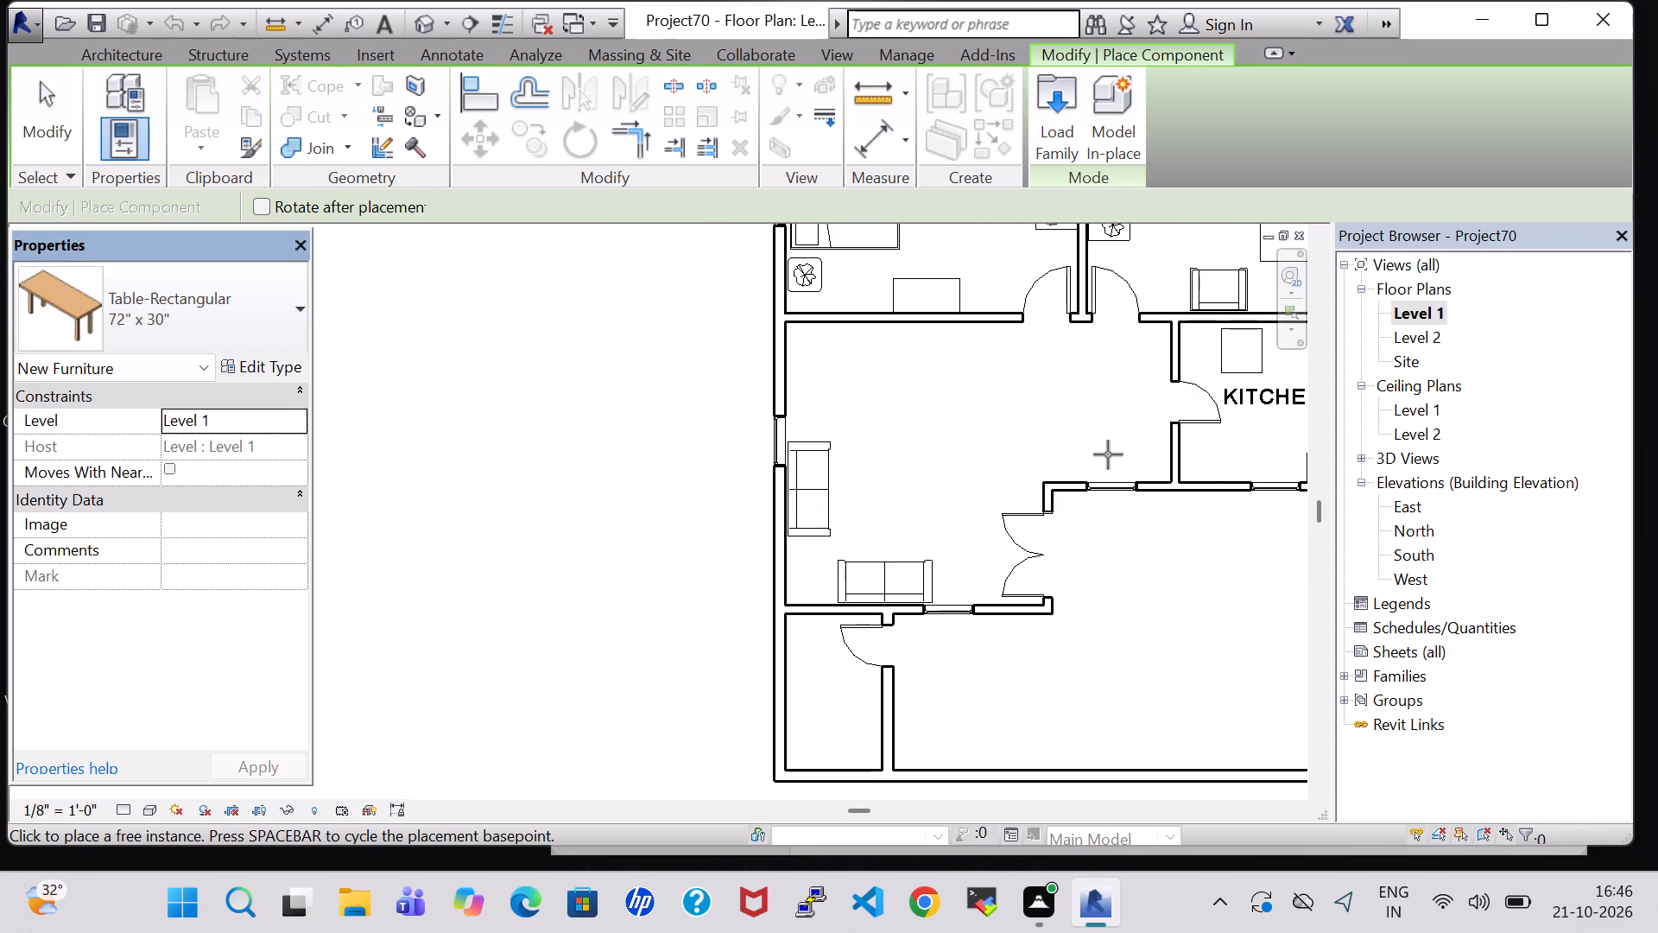
{"action": "scroll", "coordinate": [1108, 454], "scroll_direction": "up", "scroll_amount": 5}
{"action": "left_click", "coordinate": [1205, 461]}
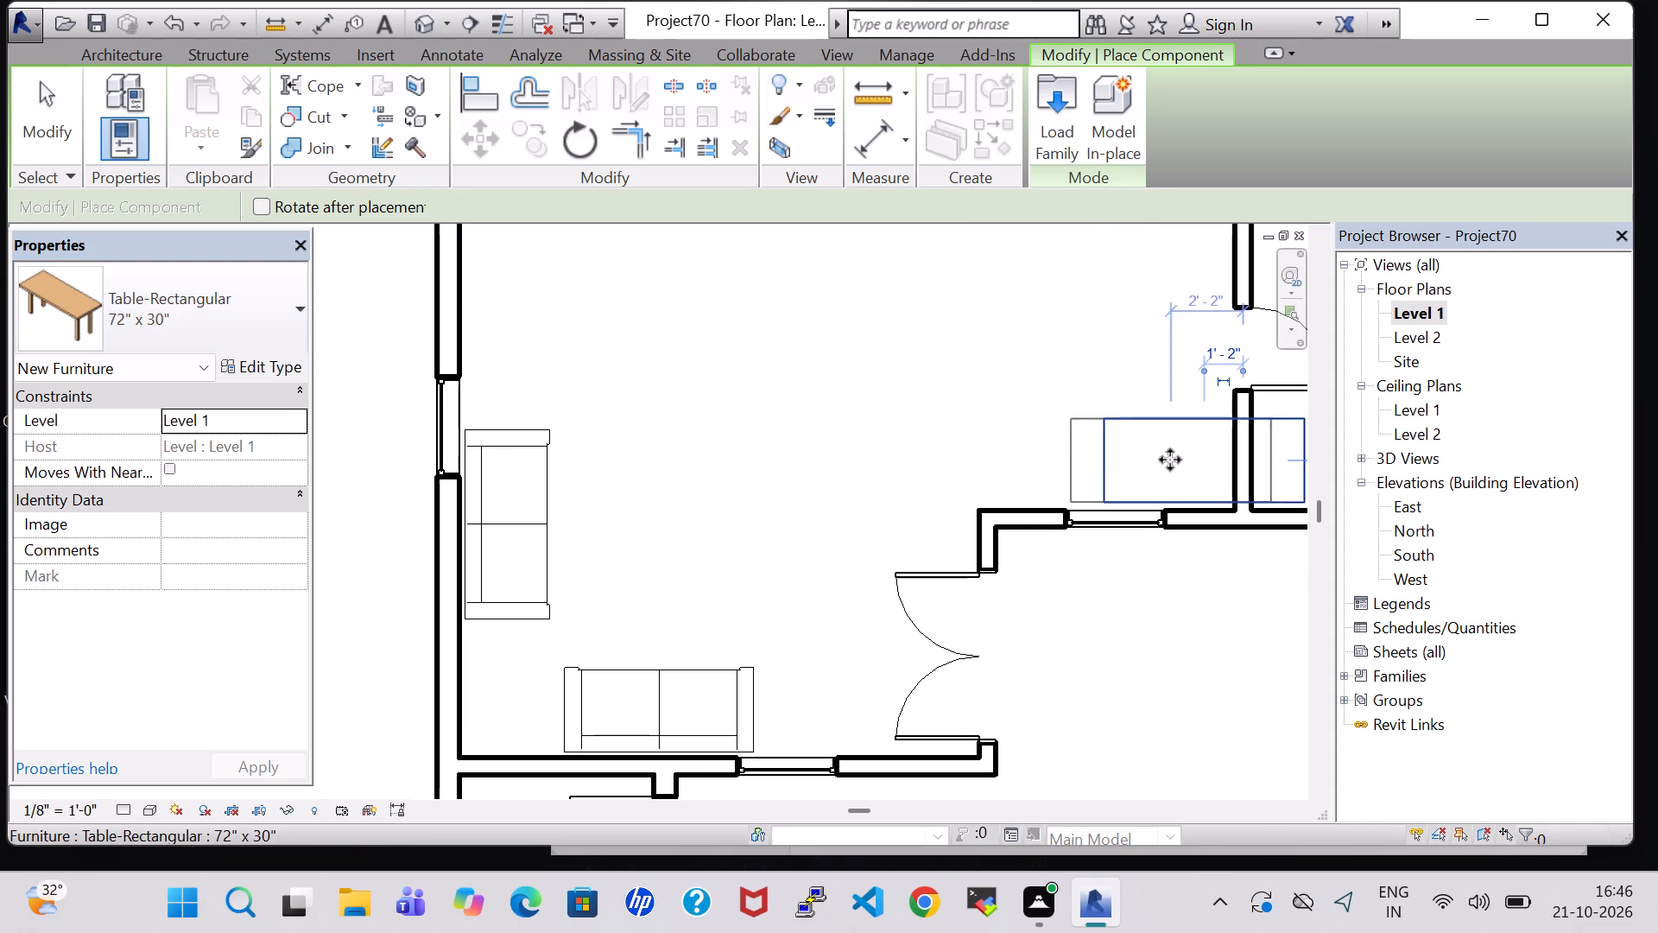
{"action": "key", "text": "Escape"}
{"action": "key", "text": "Escape"}
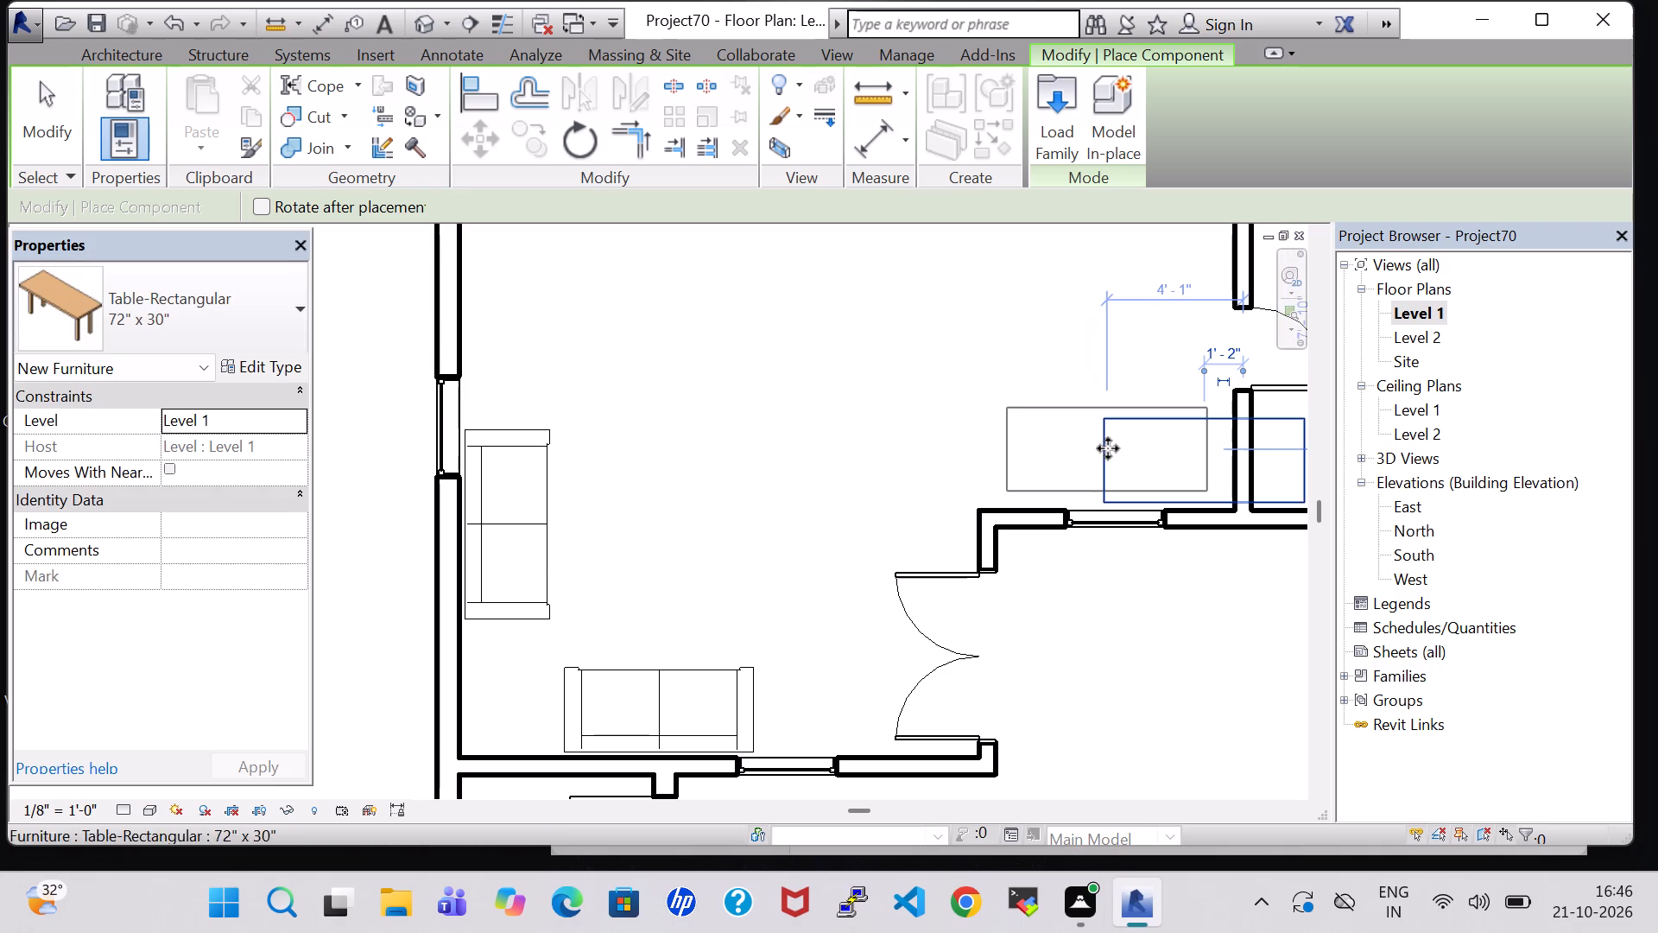
{"action": "key", "text": "Escape"}
{"action": "key", "text": "Escape"}
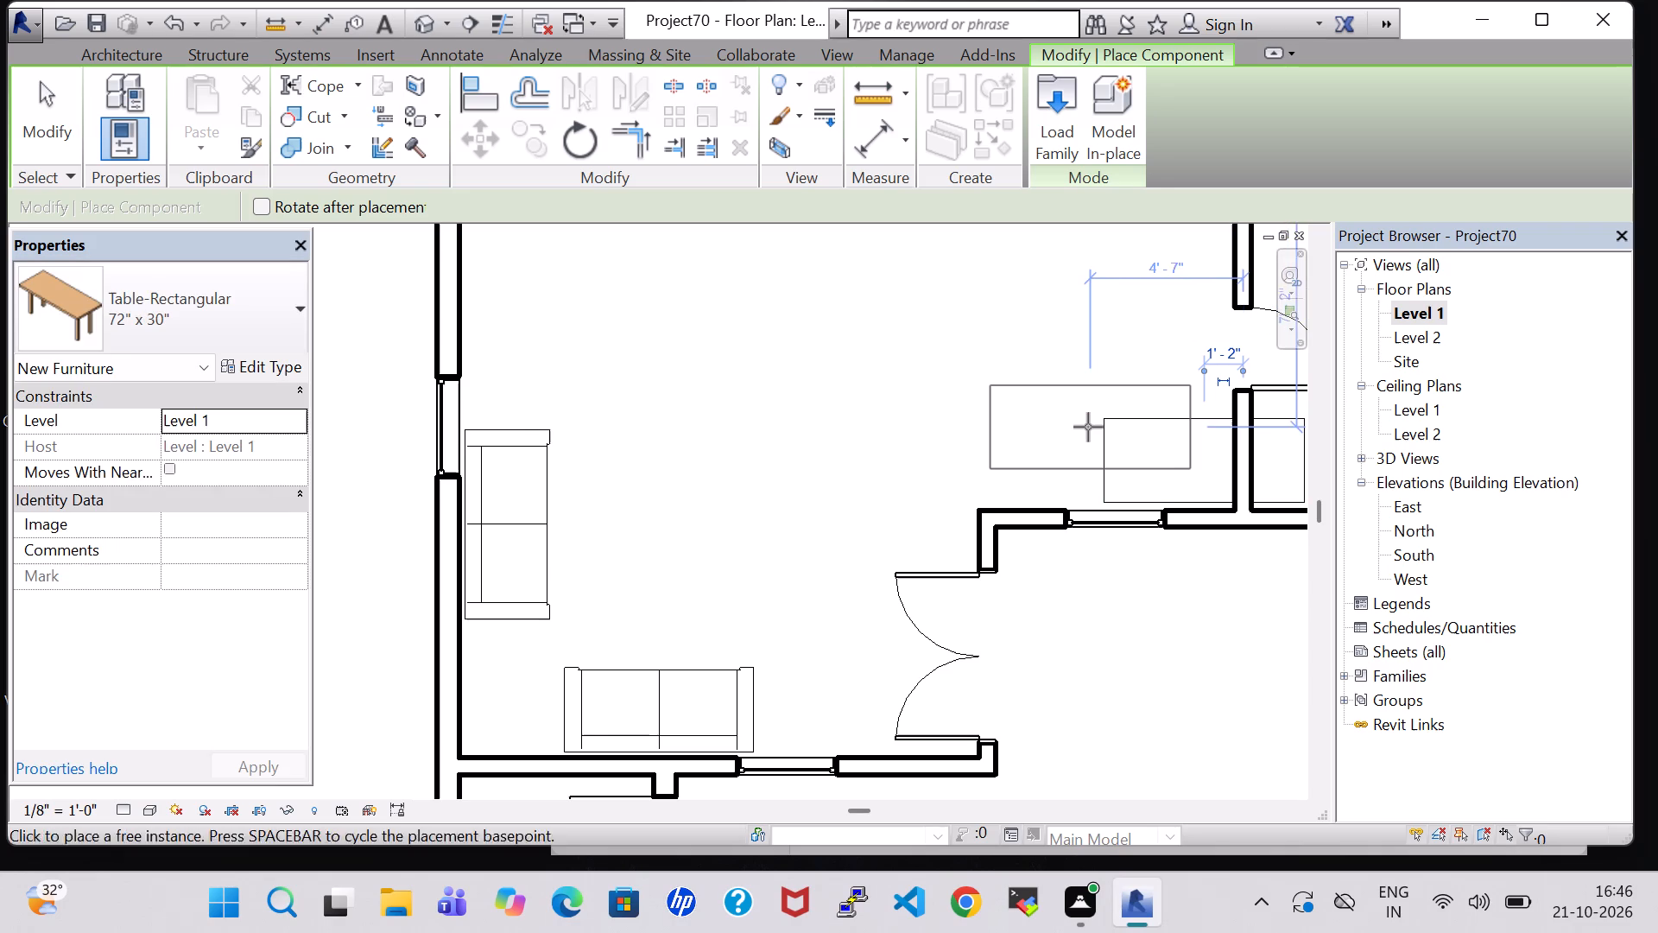
{"action": "key", "text": "Escape"}
{"action": "key", "text": "Escape"}
{"action": "left_click", "coordinate": [1094, 439]}
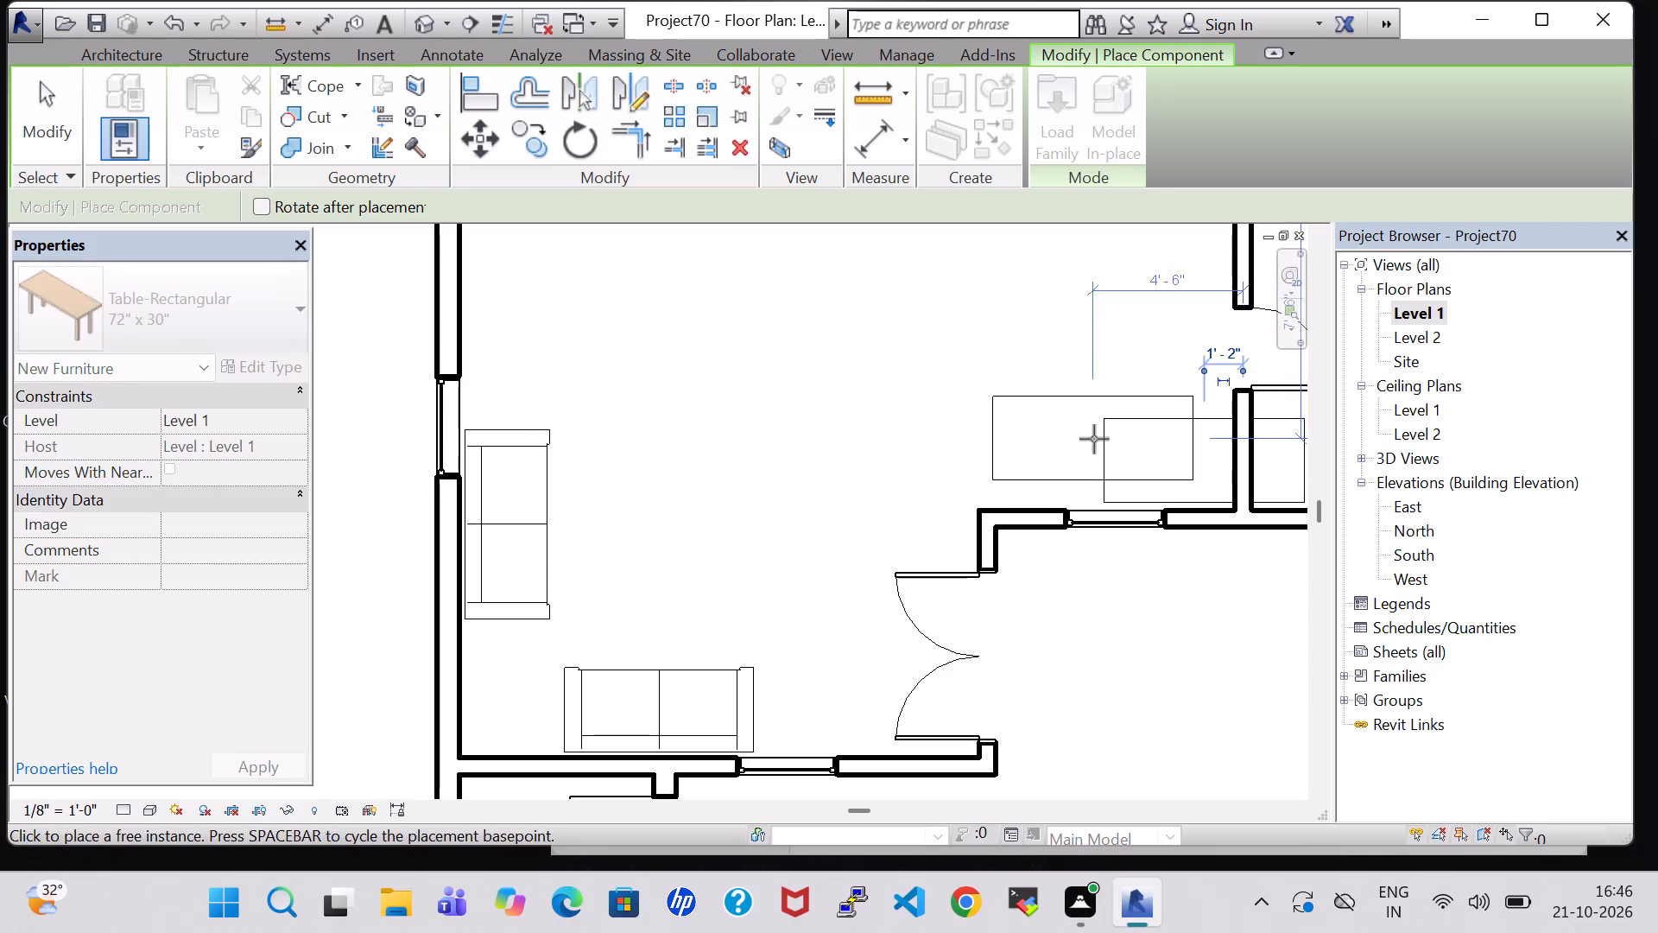
{"action": "key", "text": "Escape"}
{"action": "key", "text": "Escape"}
{"action": "key", "text": "Escape"}
{"action": "key", "text": "Escape"}
{"action": "key", "text": "Escape"}
{"action": "key", "text": "Escape"}
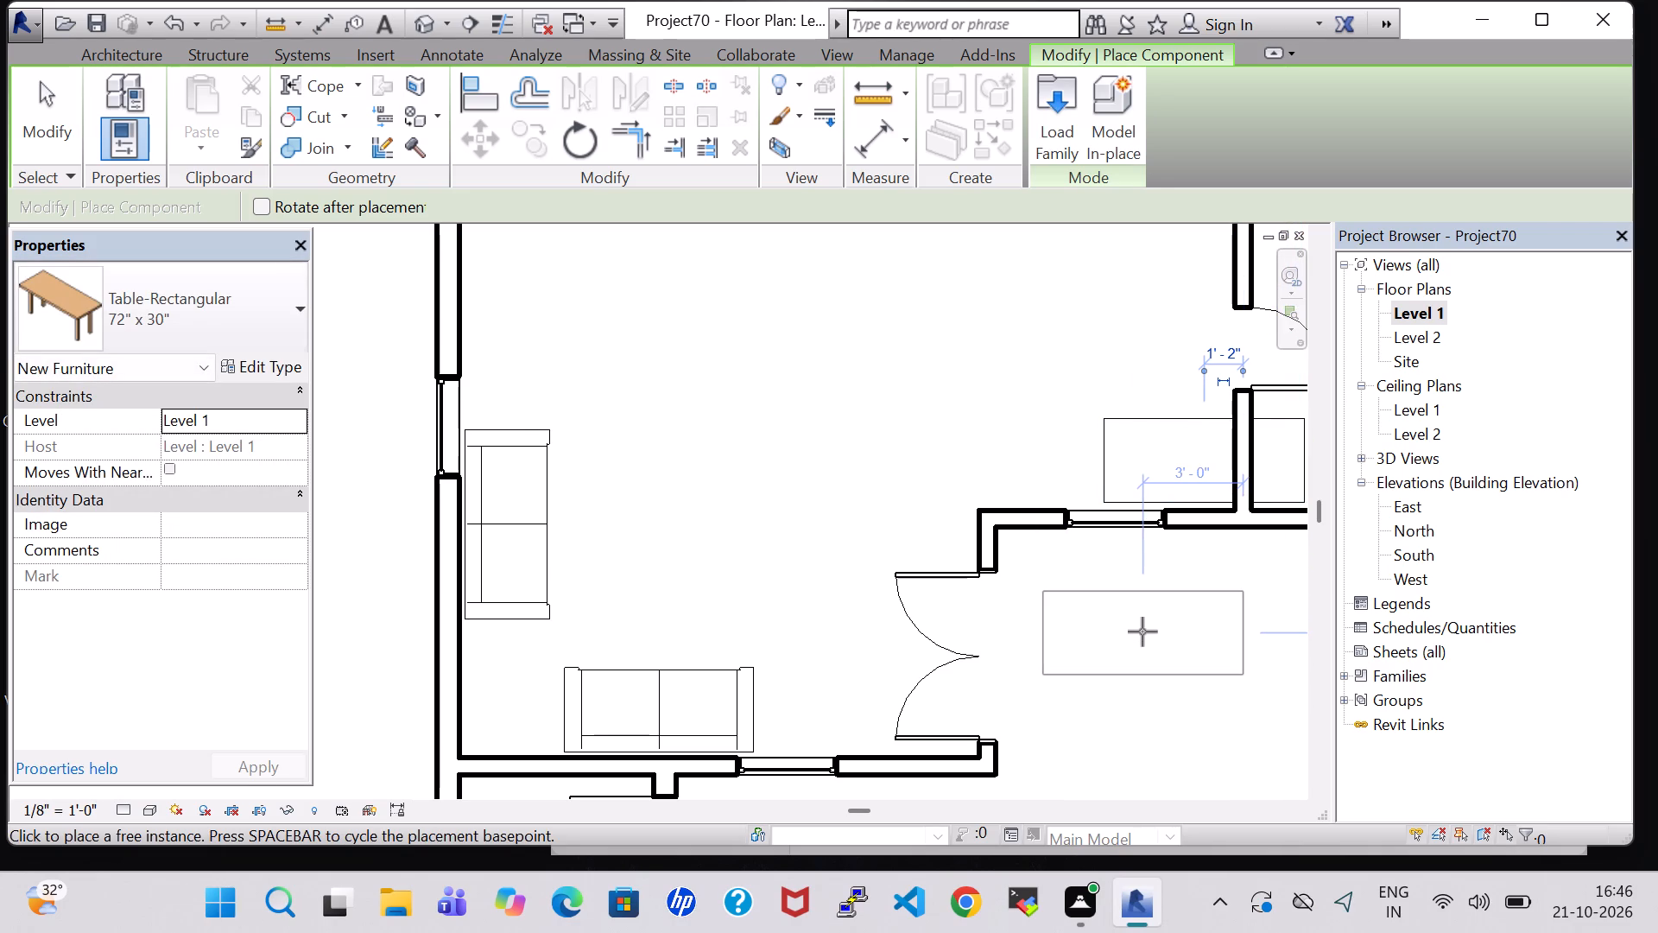
{"action": "scroll", "coordinate": [1140, 632], "scroll_direction": "down", "scroll_amount": 3}
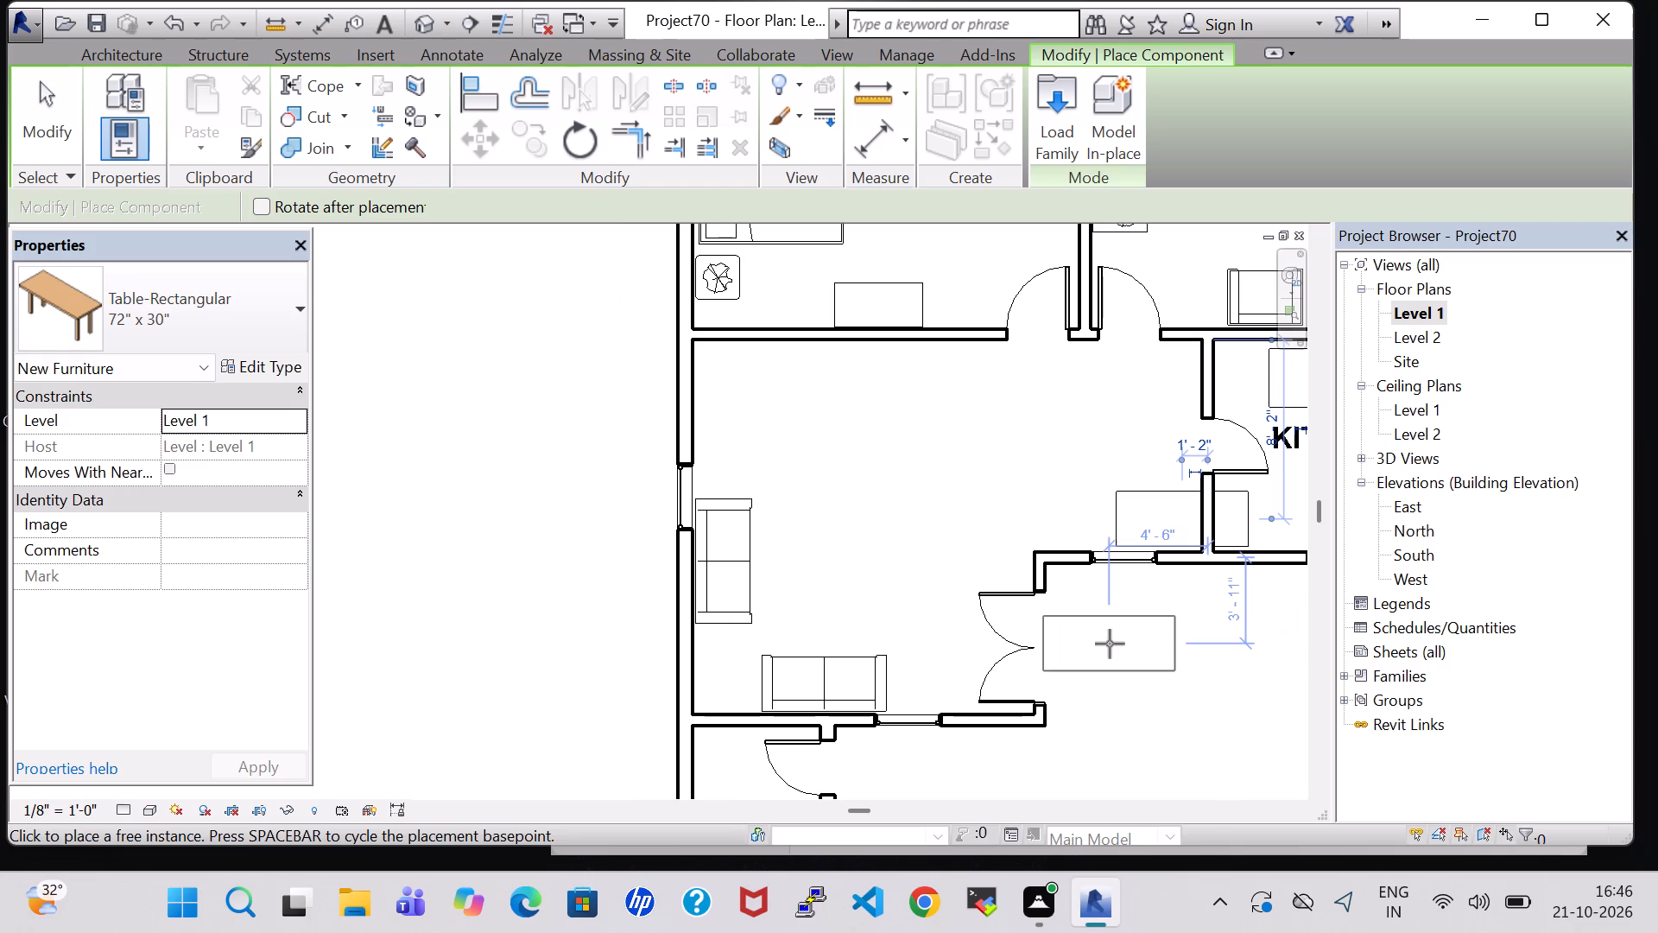
{"action": "key", "text": "Escape"}
{"action": "scroll", "coordinate": [1110, 644], "scroll_direction": "down", "scroll_amount": 3}
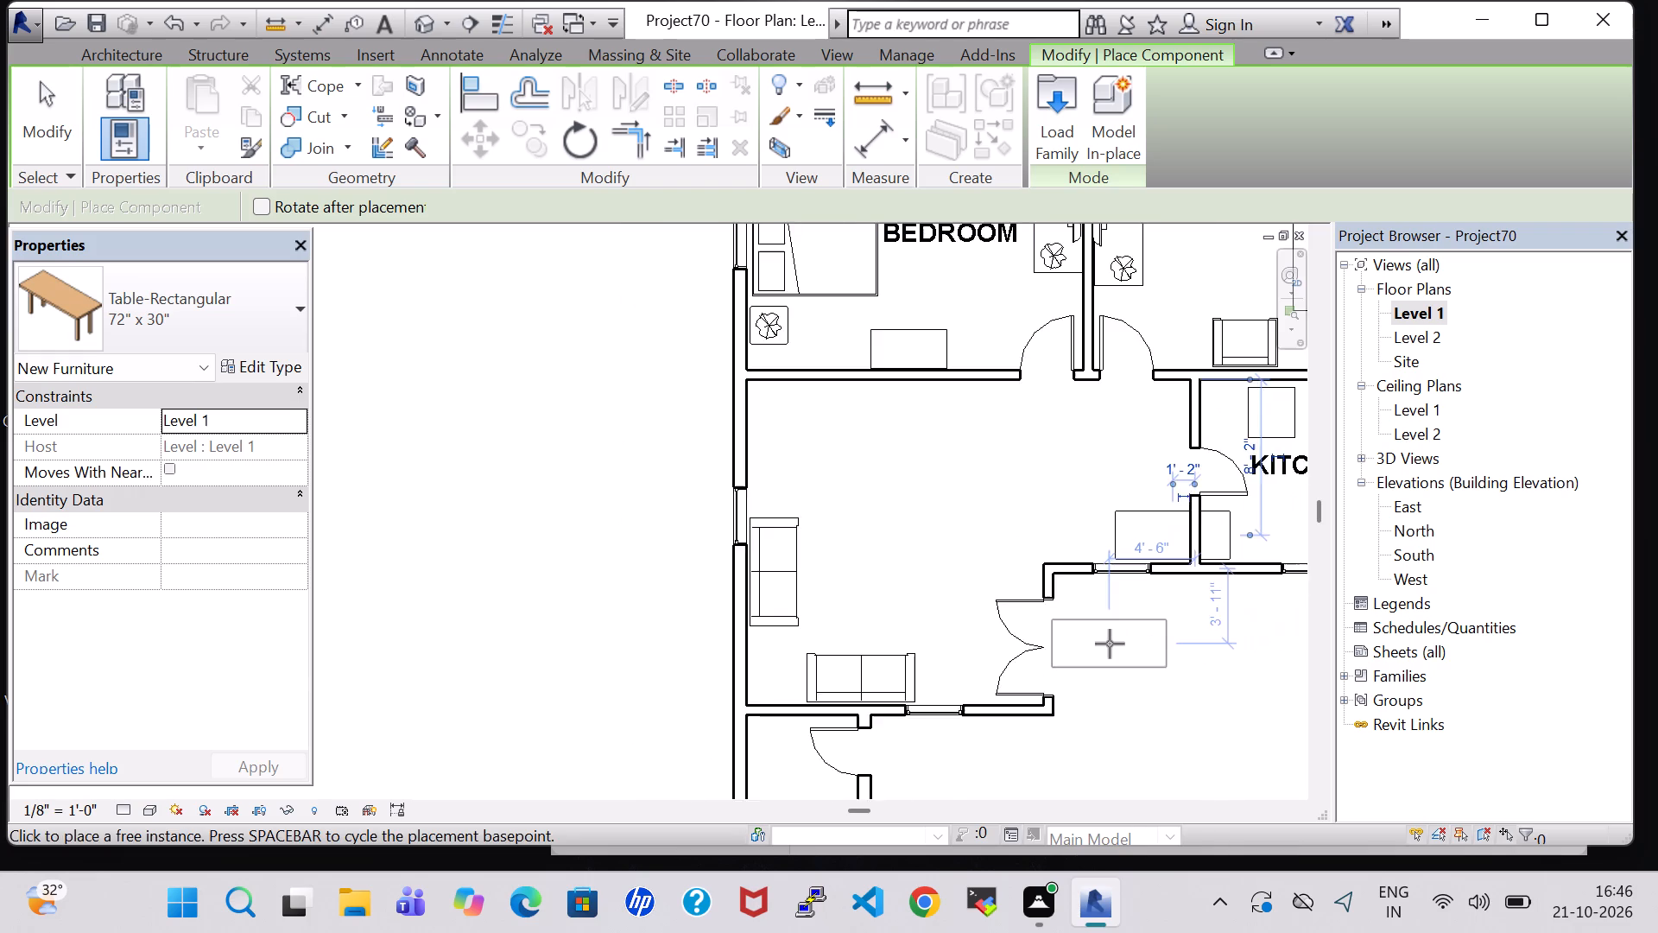
{"action": "scroll", "coordinate": [1110, 644], "scroll_direction": "down", "scroll_amount": 1}
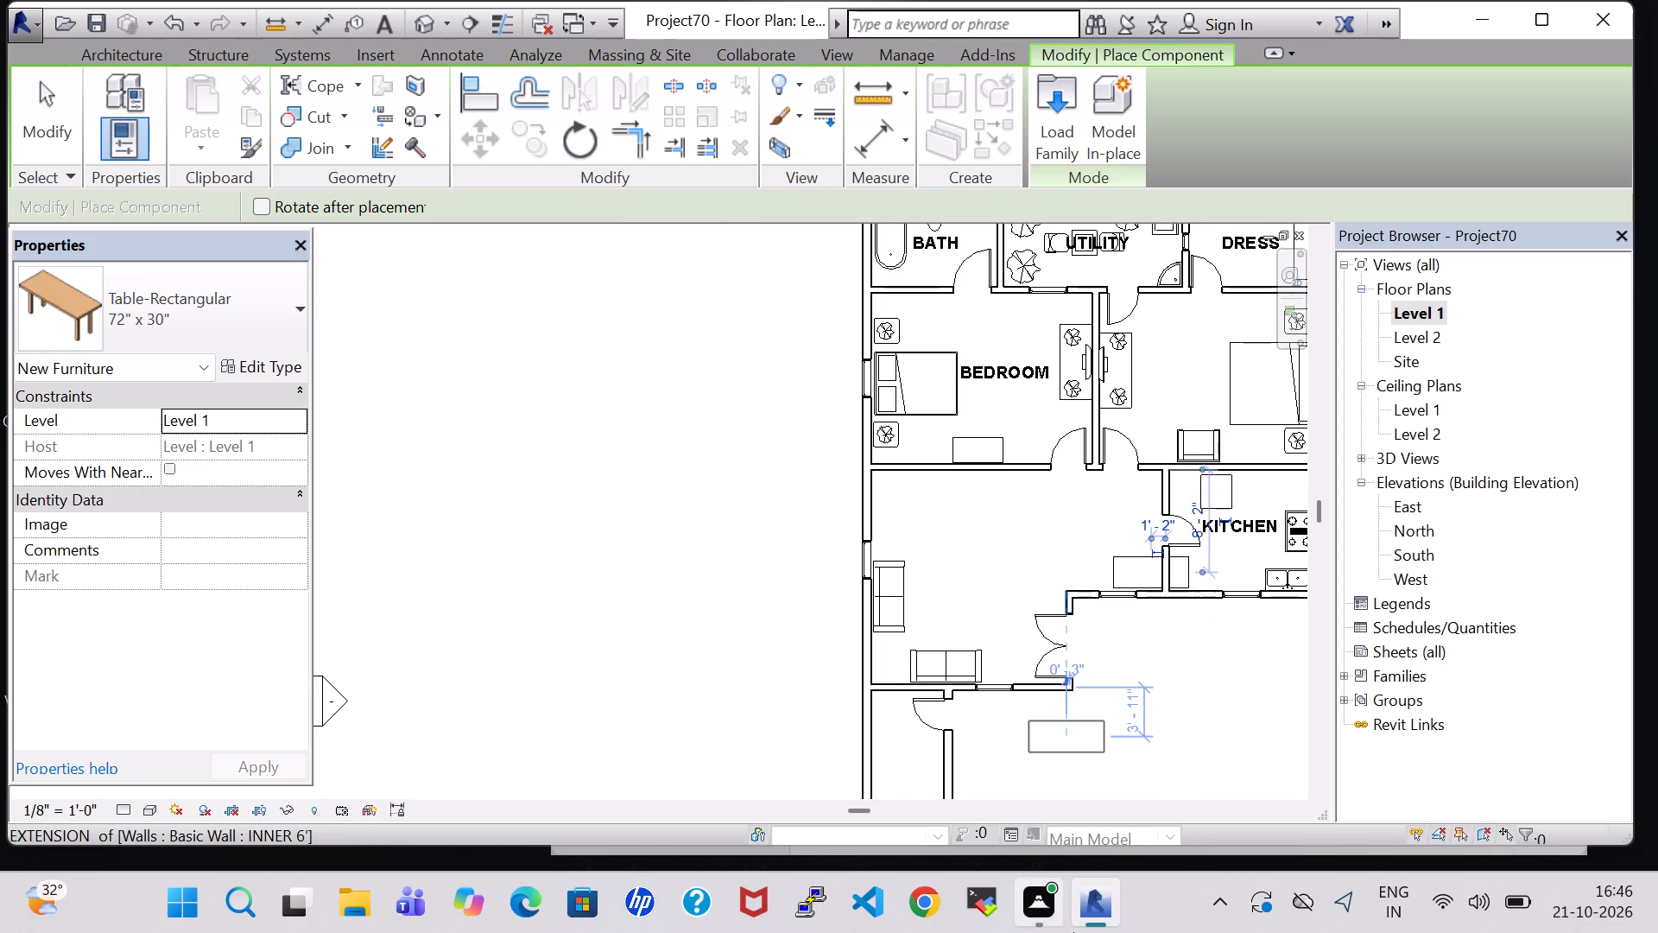
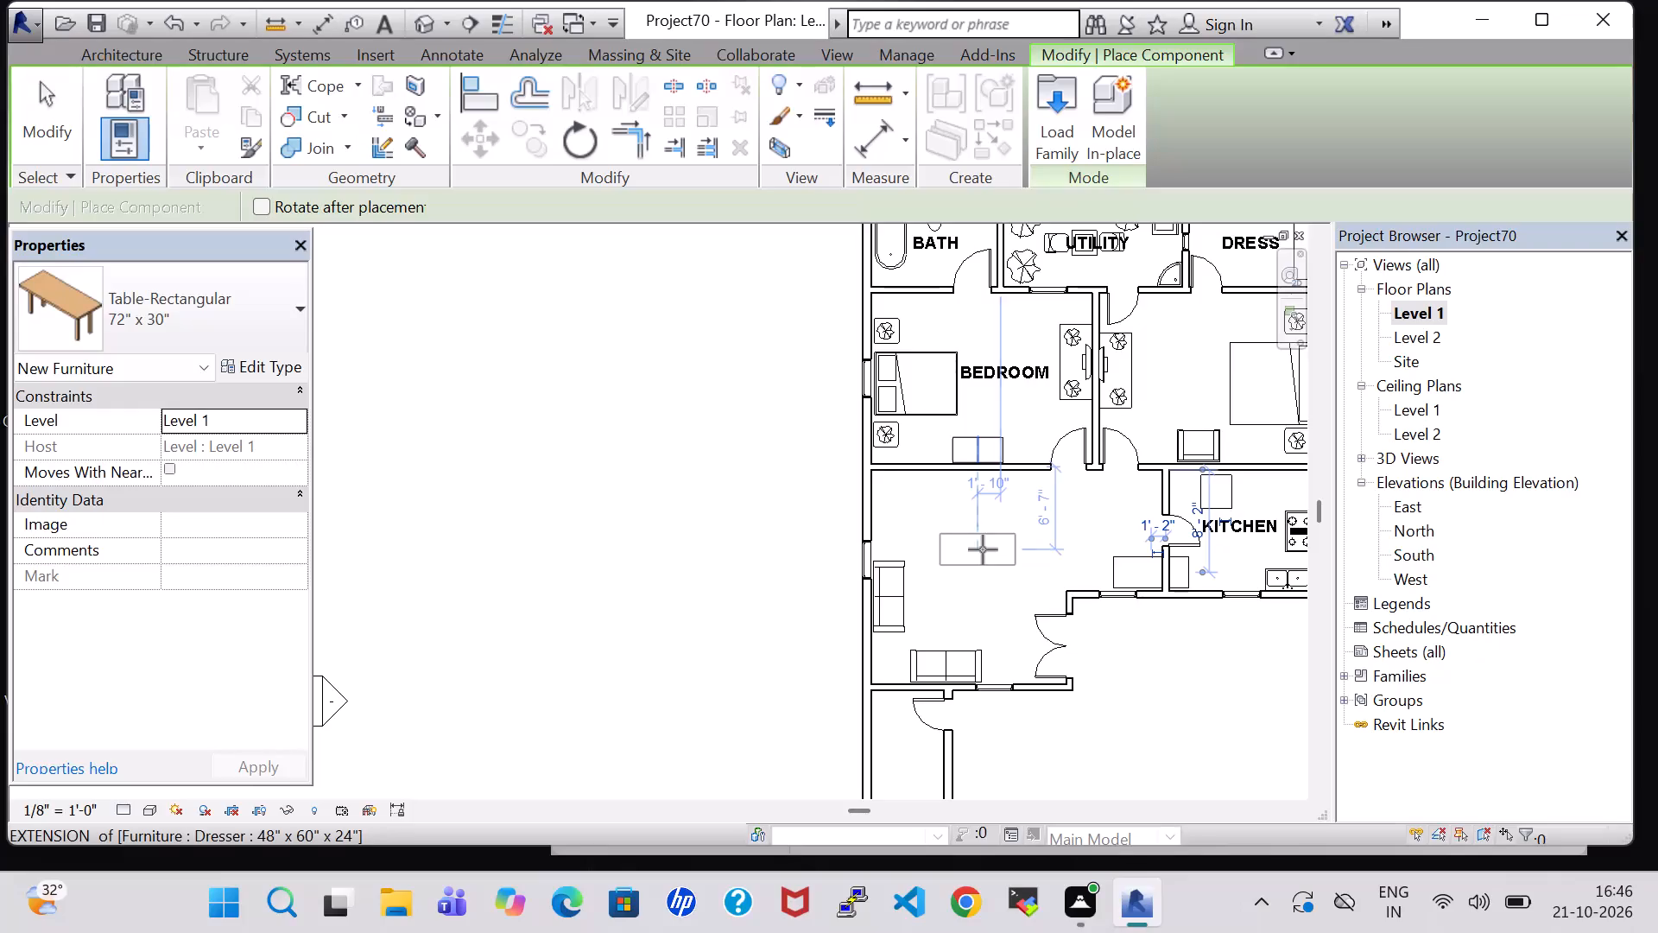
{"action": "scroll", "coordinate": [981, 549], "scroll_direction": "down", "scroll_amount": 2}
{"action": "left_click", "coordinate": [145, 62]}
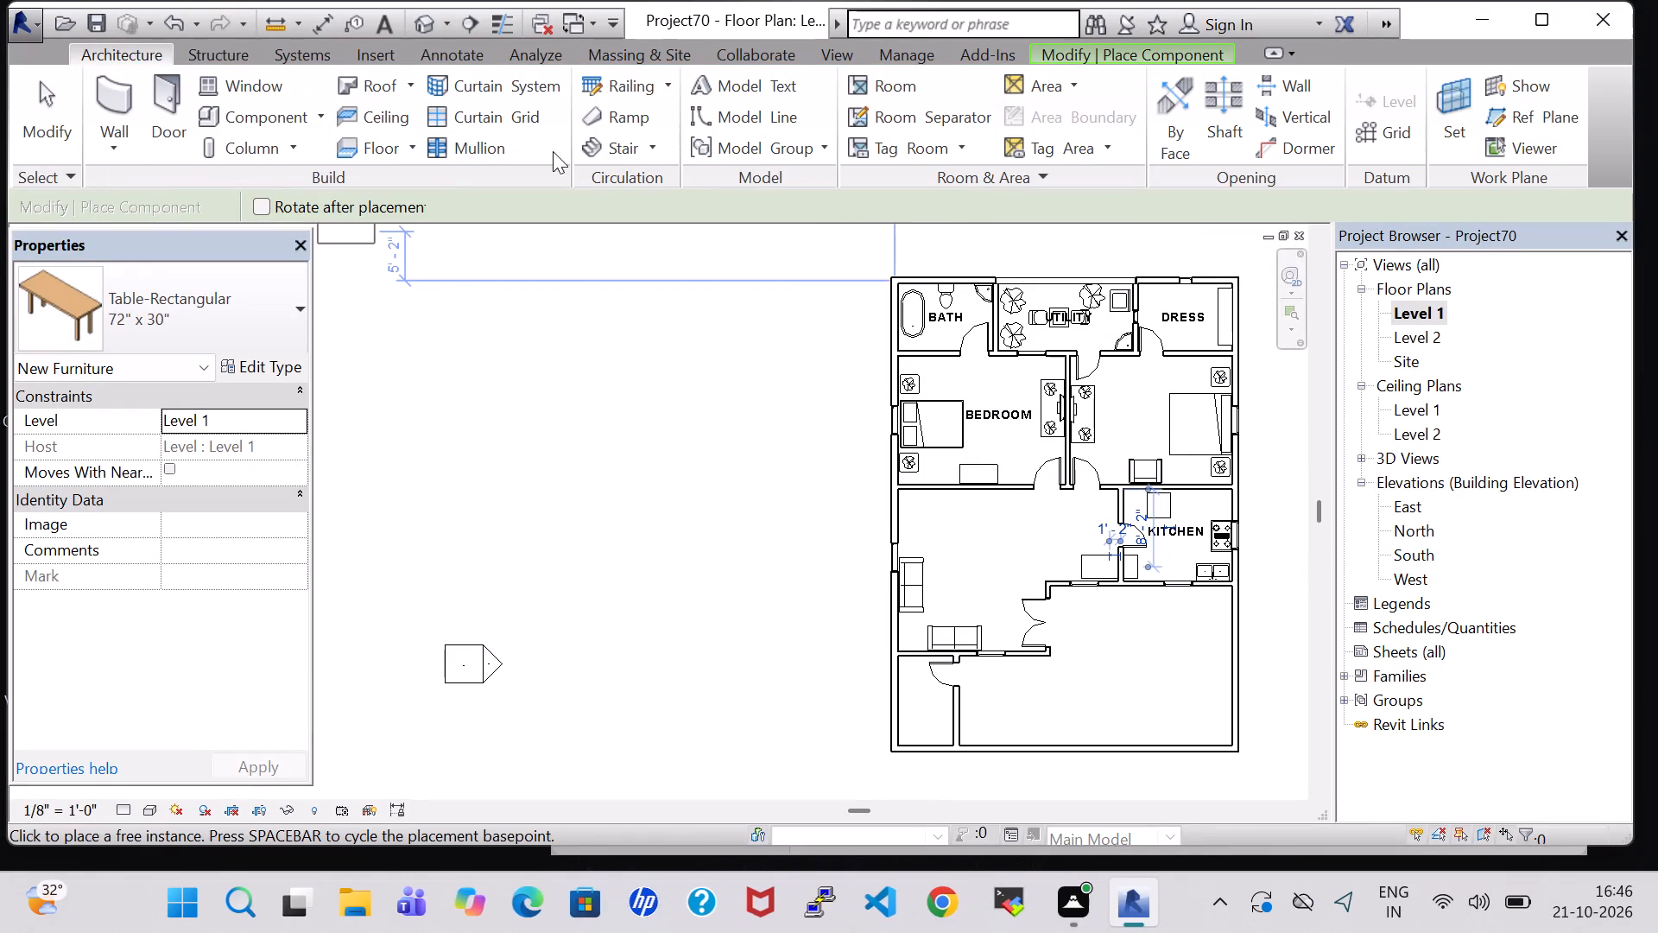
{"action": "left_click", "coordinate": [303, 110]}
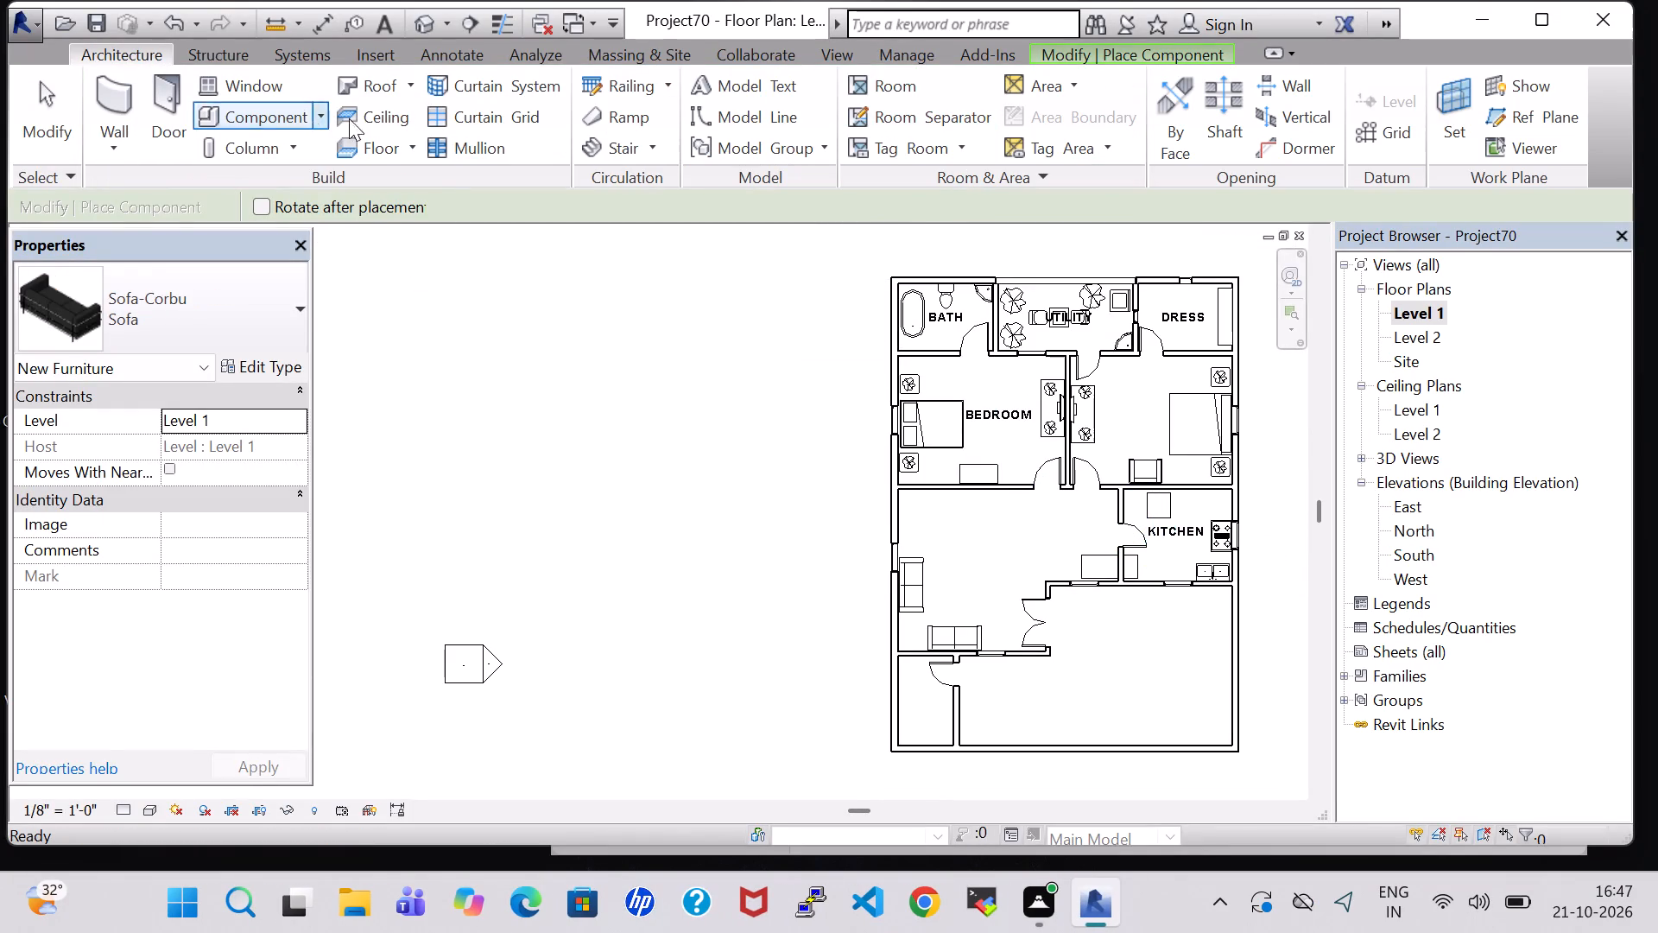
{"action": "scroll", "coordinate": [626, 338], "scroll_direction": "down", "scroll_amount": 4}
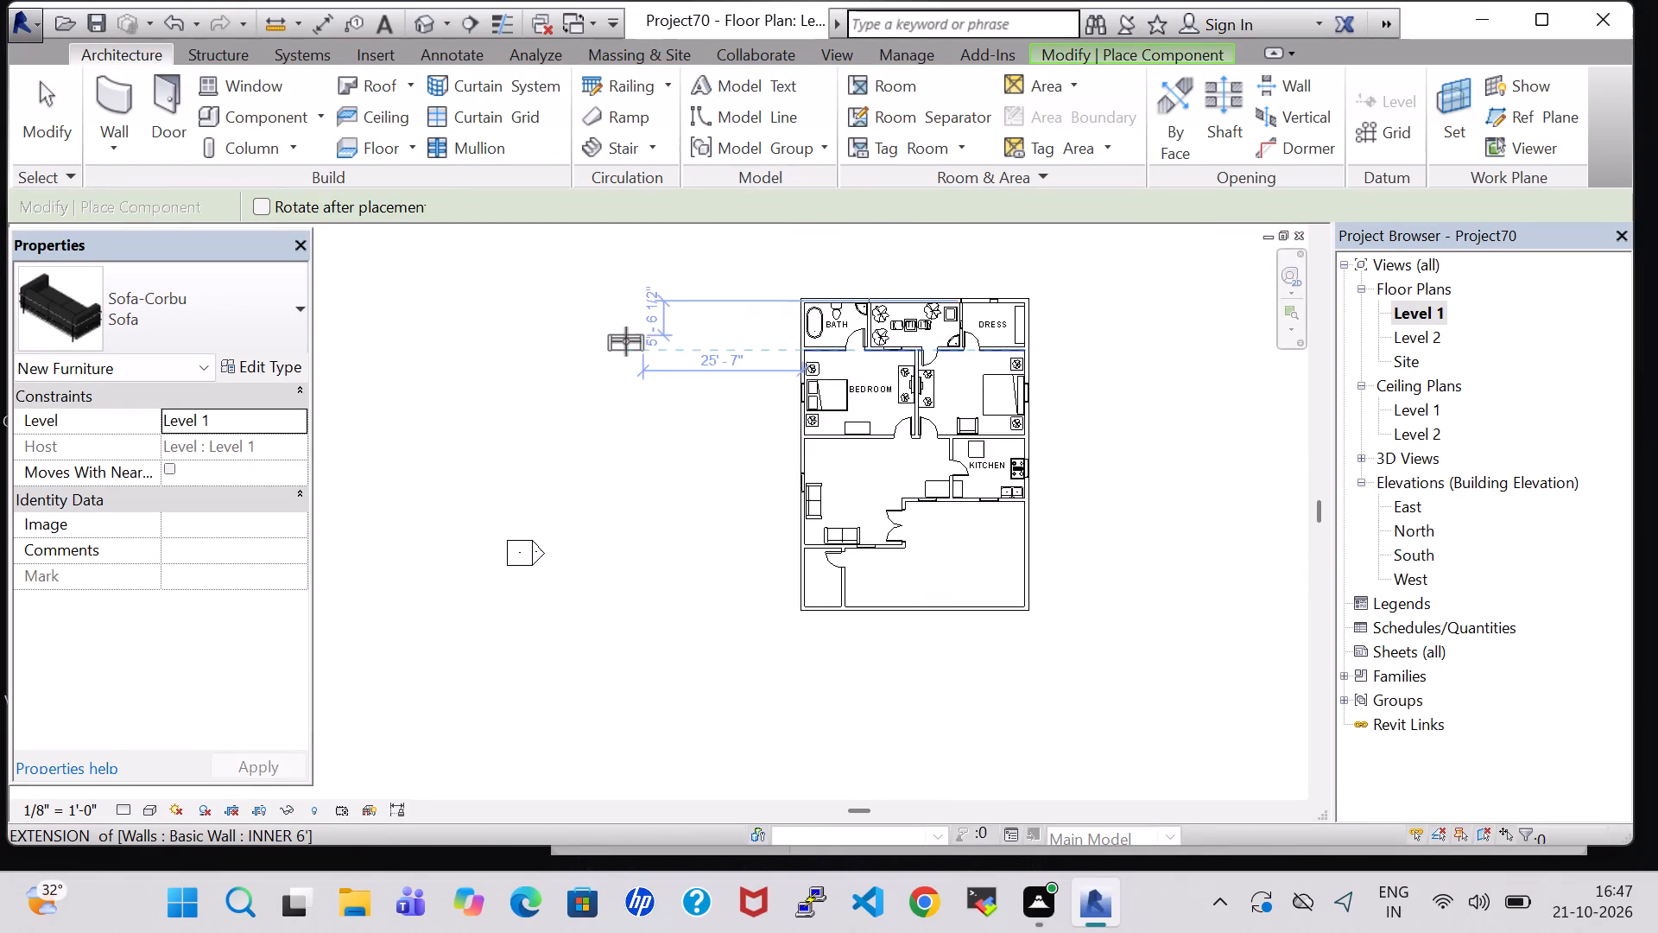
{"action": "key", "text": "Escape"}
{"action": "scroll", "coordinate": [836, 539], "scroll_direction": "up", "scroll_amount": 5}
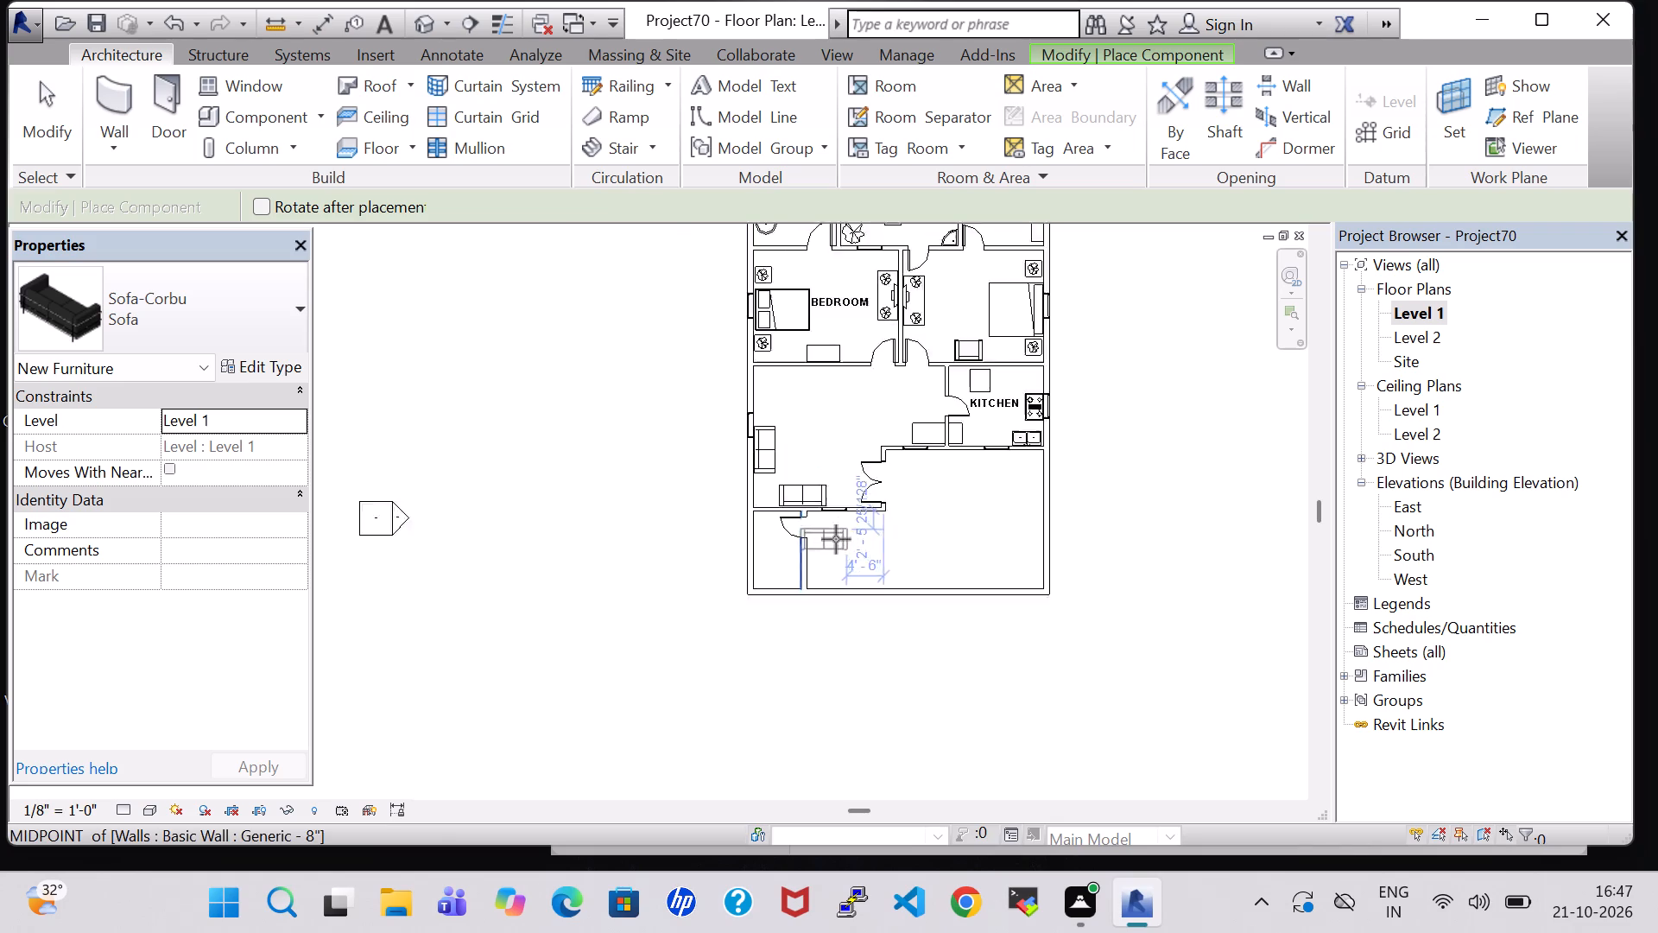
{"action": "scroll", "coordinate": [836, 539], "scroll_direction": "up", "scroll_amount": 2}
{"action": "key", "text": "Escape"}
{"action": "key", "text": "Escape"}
Undo the latest furniture placement, removing the rectangular table that overlaps the wall between the living area and the kitchen.
{"action": "key", "text": "ctrl+z"}
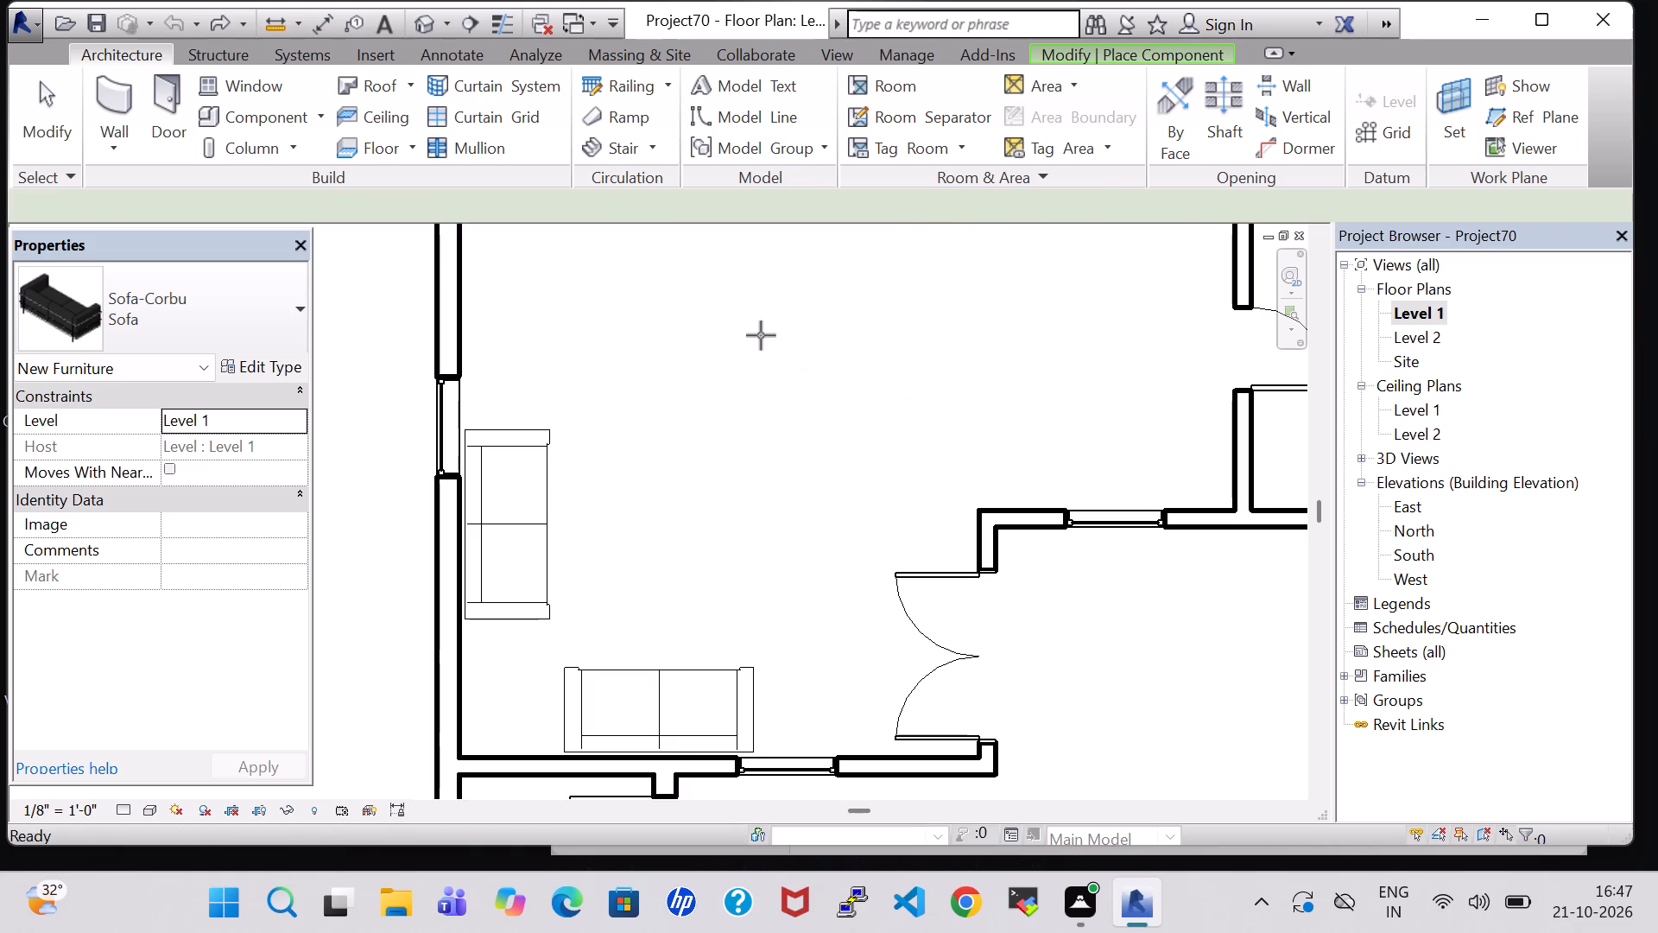
{"action": "key", "text": "ctrl+z"}
{"action": "scroll", "coordinate": [797, 386], "scroll_direction": "down", "scroll_amount": 1}
{"action": "key", "text": "ctrl+z"}
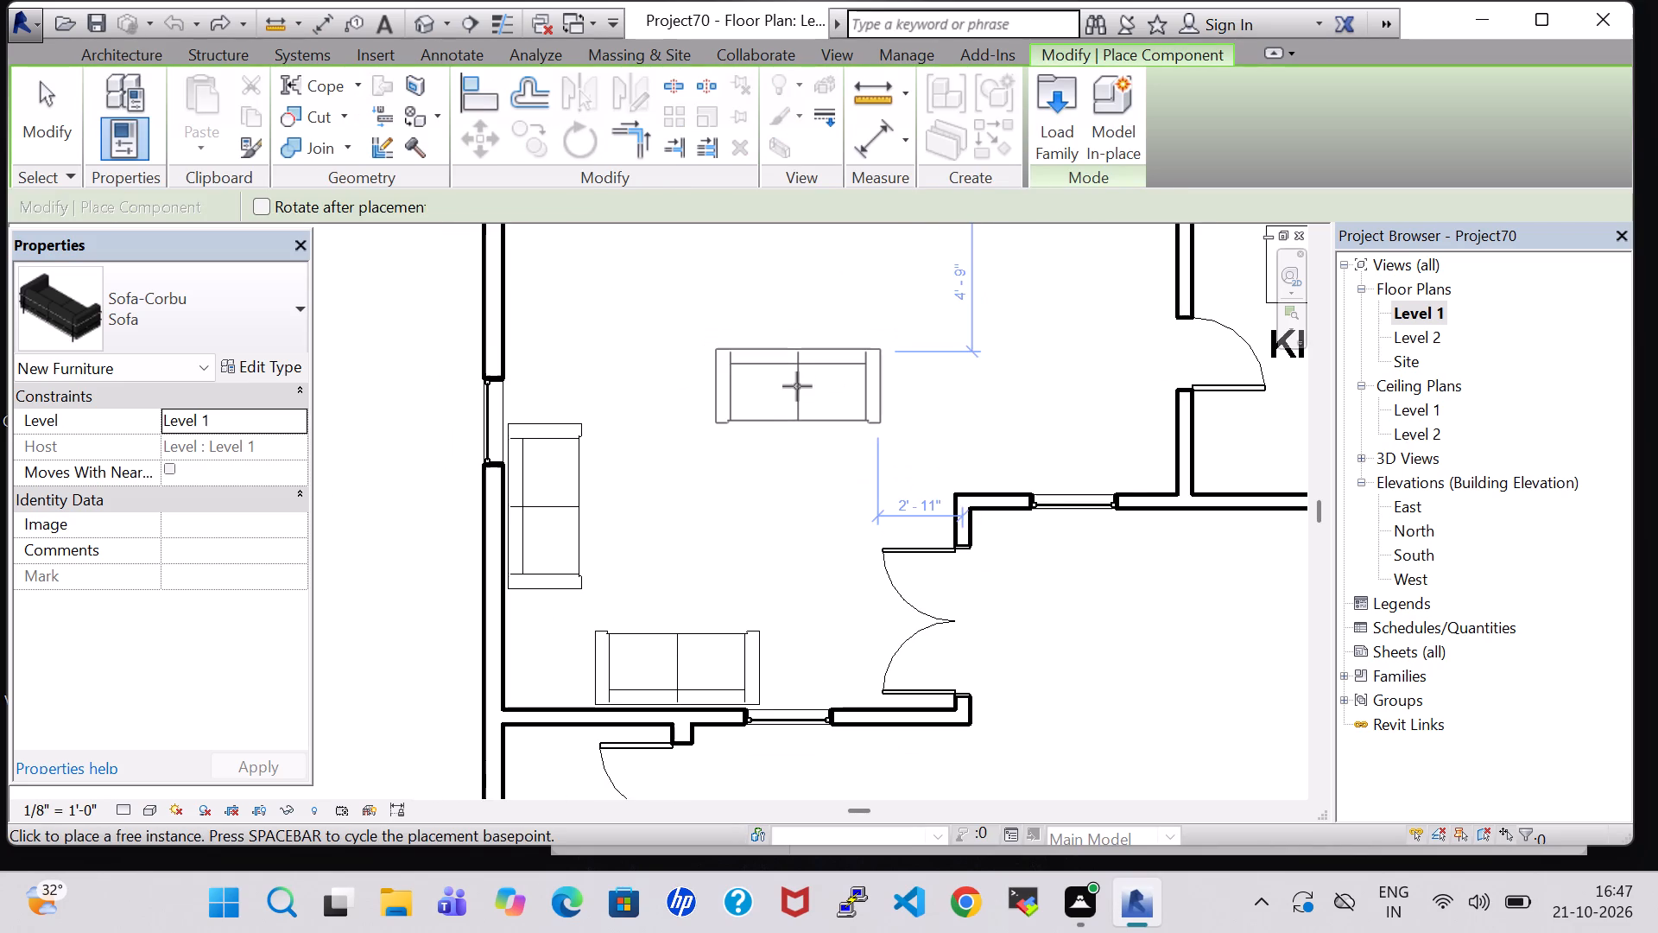
{"action": "key", "text": "ctrl+z"}
{"action": "key", "text": "ctrl+z"}
{"action": "key", "text": "ctrl+z"}
{"action": "scroll", "coordinate": [797, 386], "scroll_direction": "down", "scroll_amount": 4}
{"action": "key", "text": "ctrl+z"}
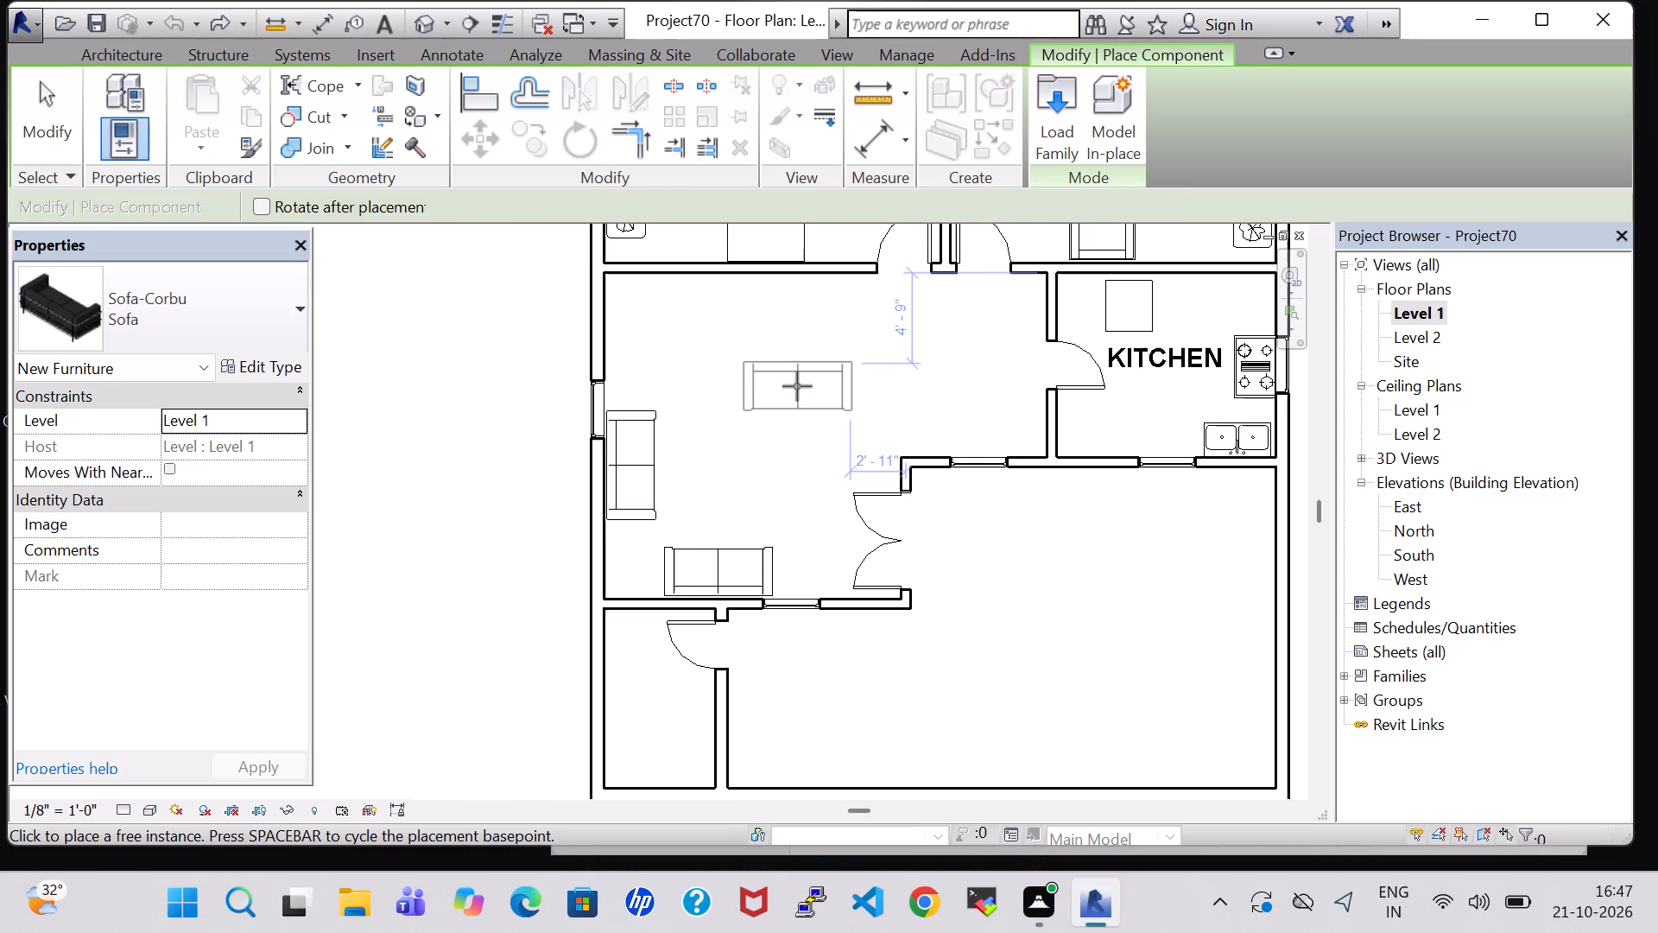
{"action": "key", "text": "ctrl+z"}
{"action": "scroll", "coordinate": [797, 386], "scroll_direction": "down", "scroll_amount": 5}
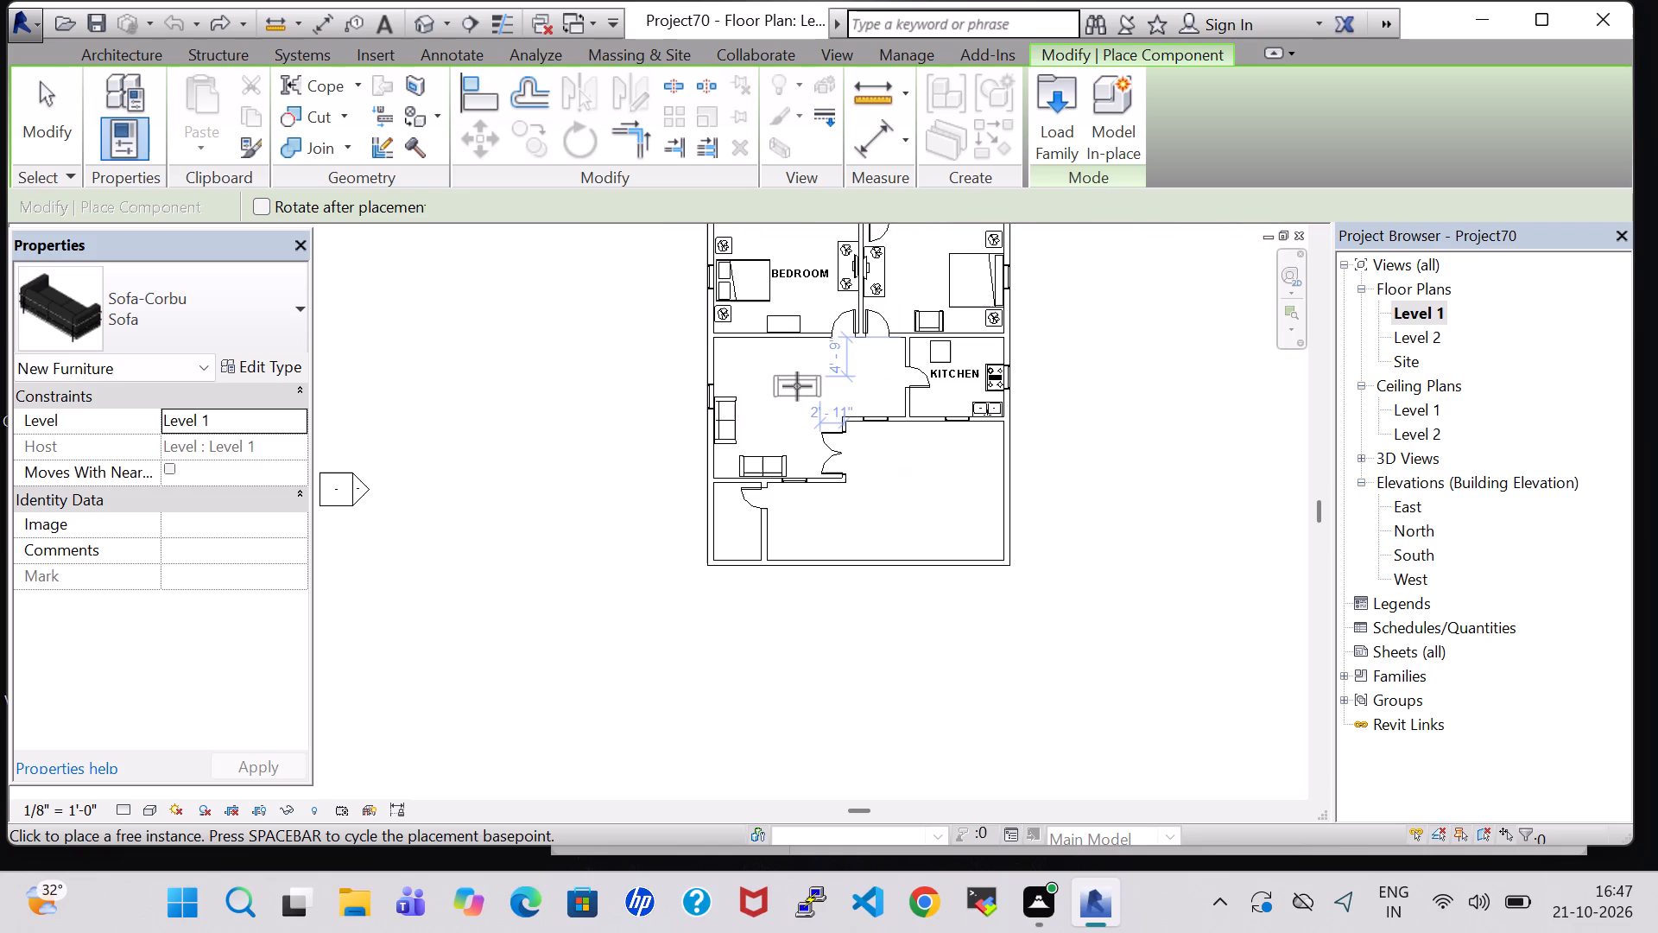
{"action": "key", "text": "ctrl+z"}
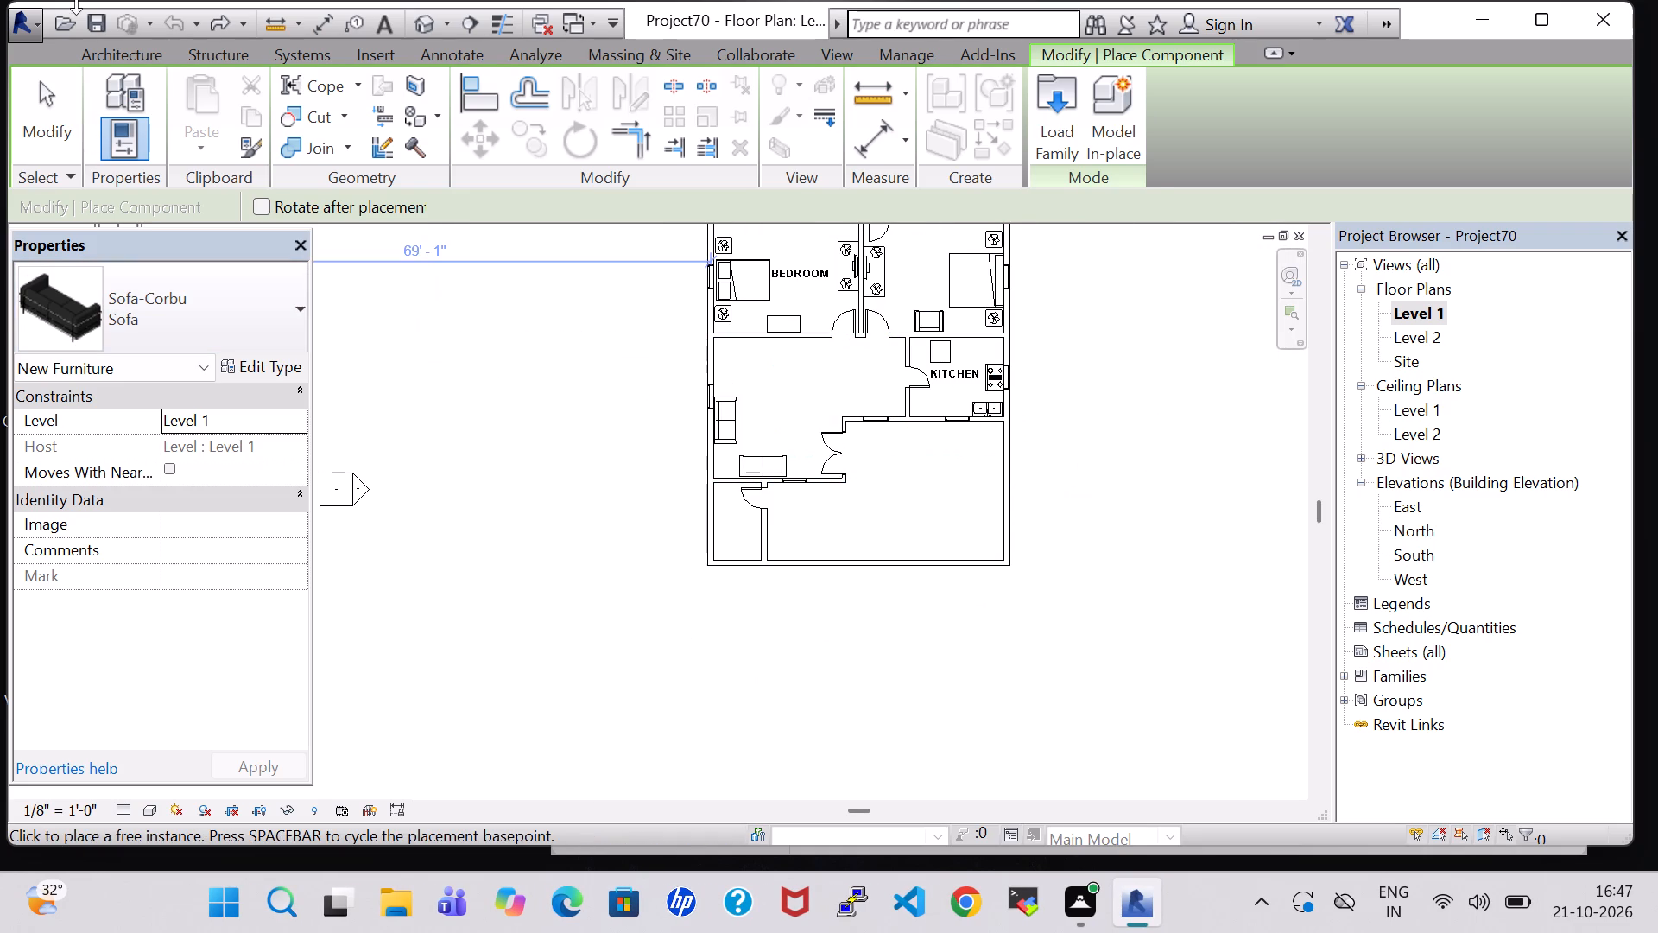
Save the project and leave the sofa placement command.
{"action": "left_click", "coordinate": [95, 22]}
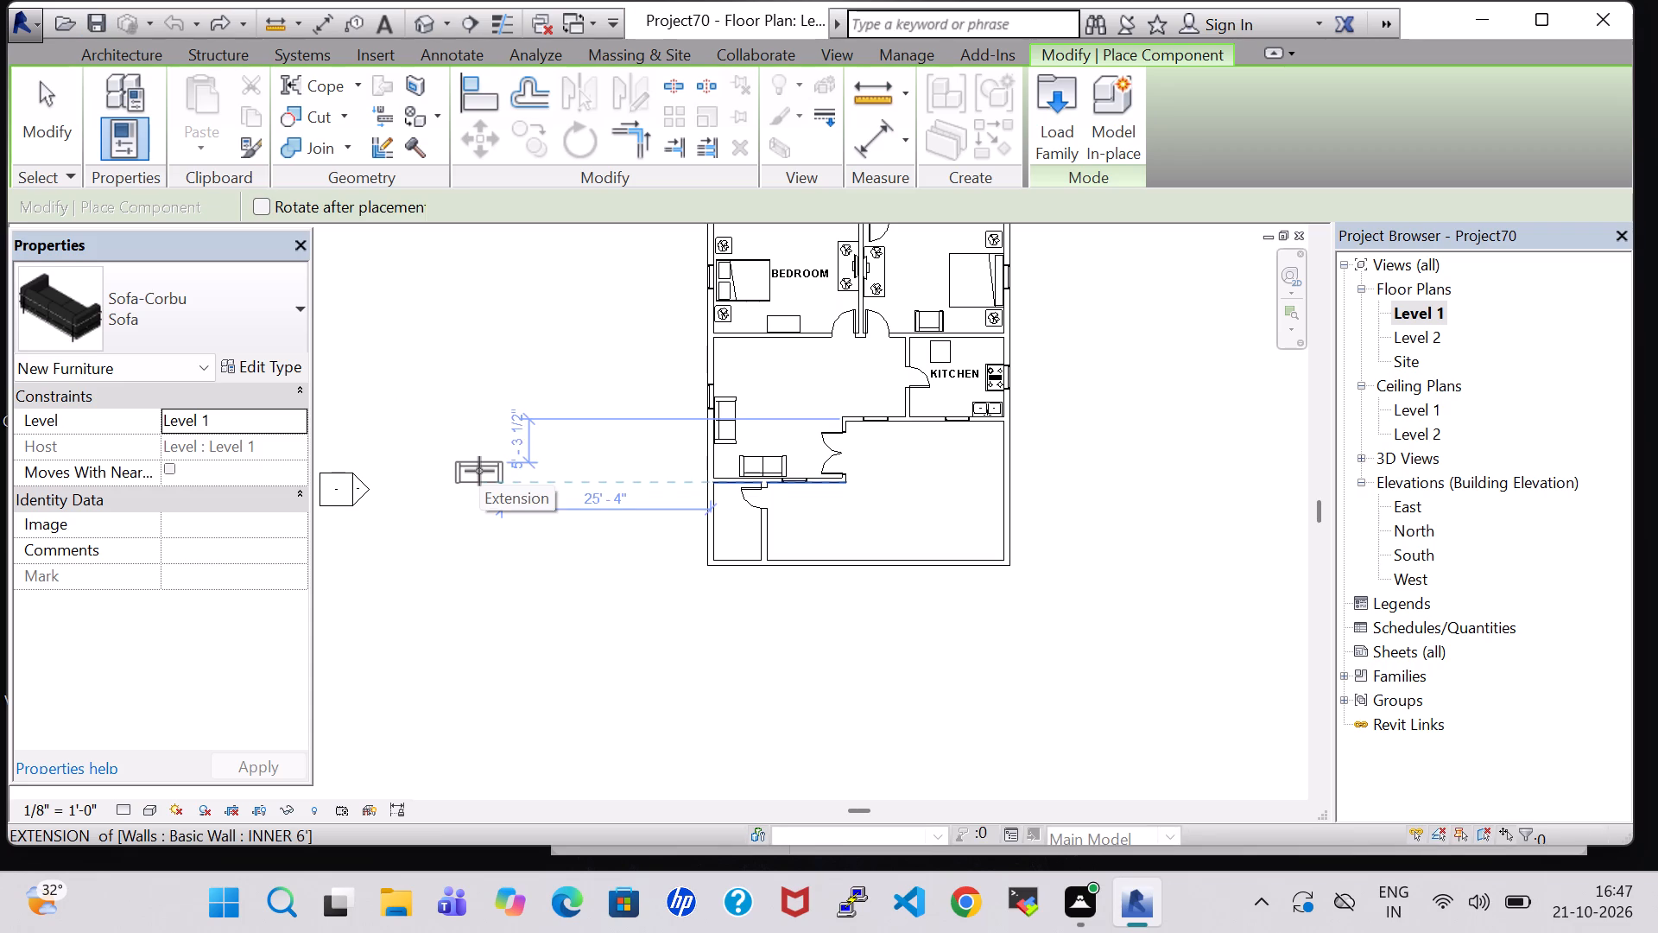
{"action": "key", "text": "Escape"}
{"action": "key", "text": "Escape"}
{"action": "key", "text": "Escape"}
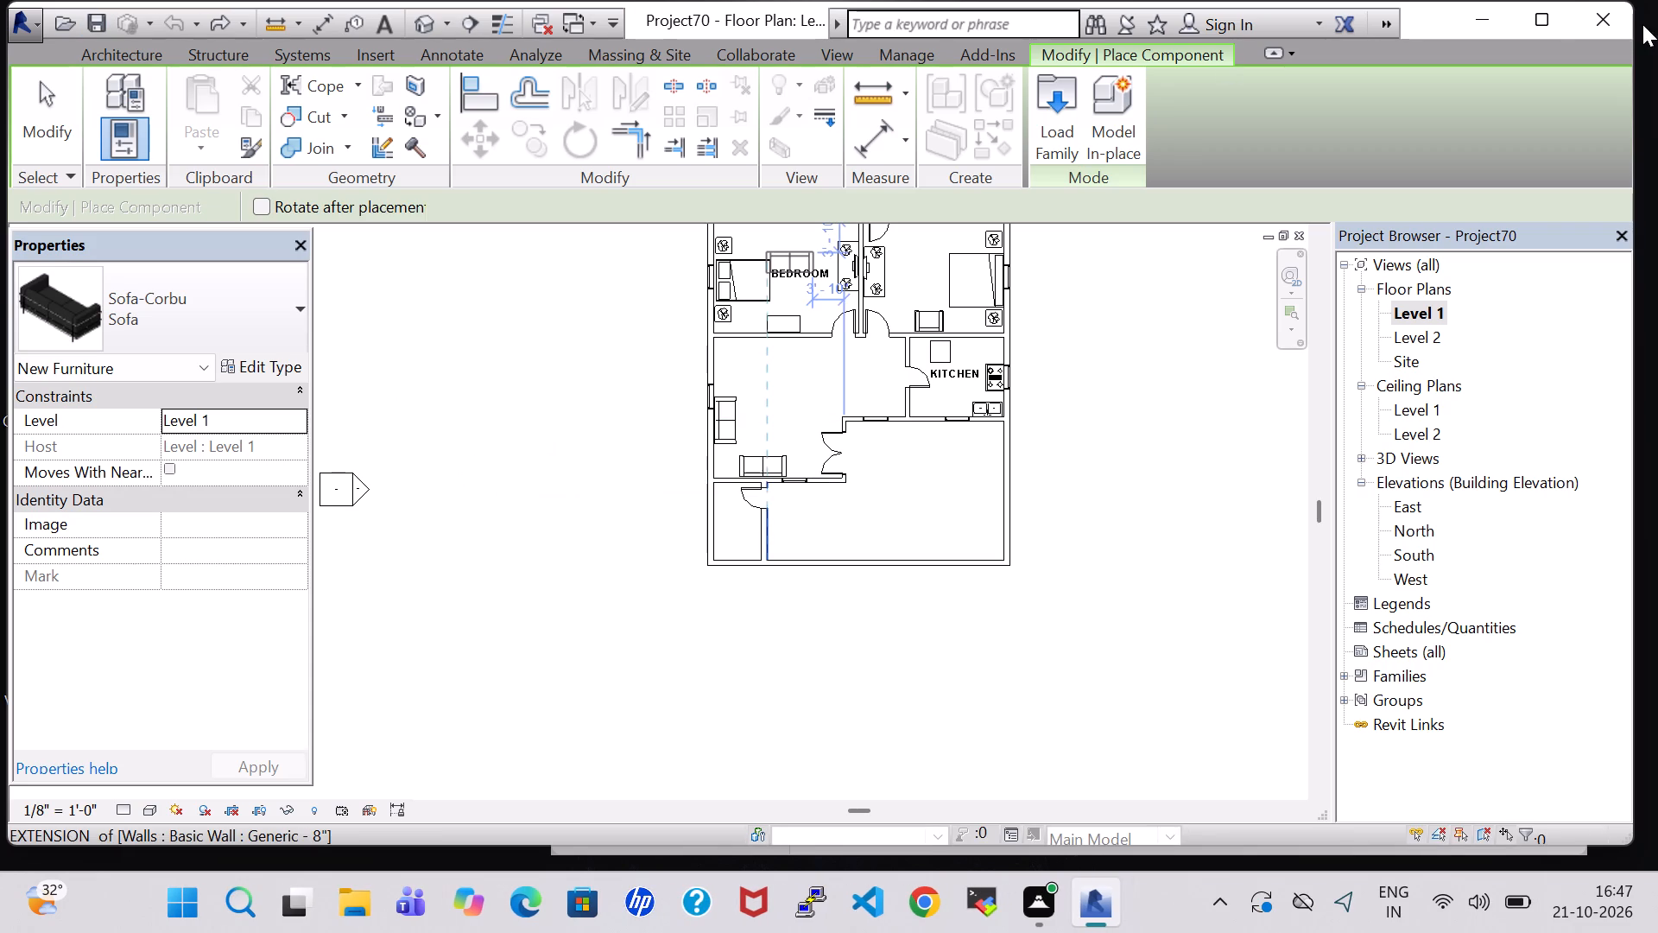
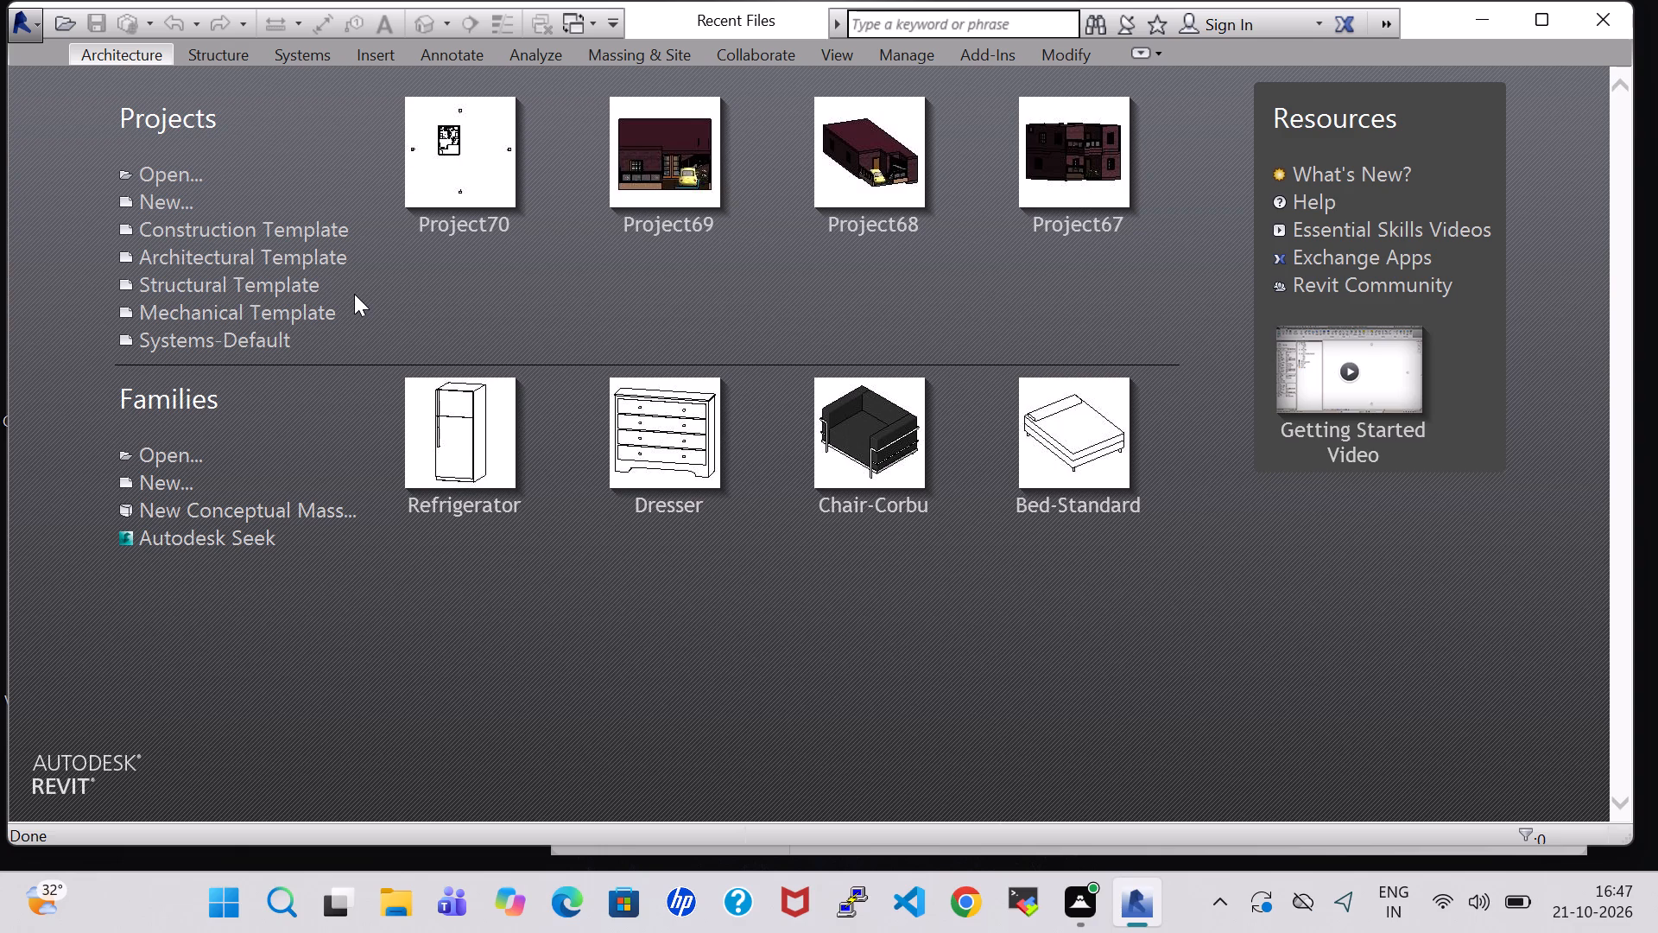
Open the recent project Project70.
{"action": "left_click", "coordinate": [471, 226]}
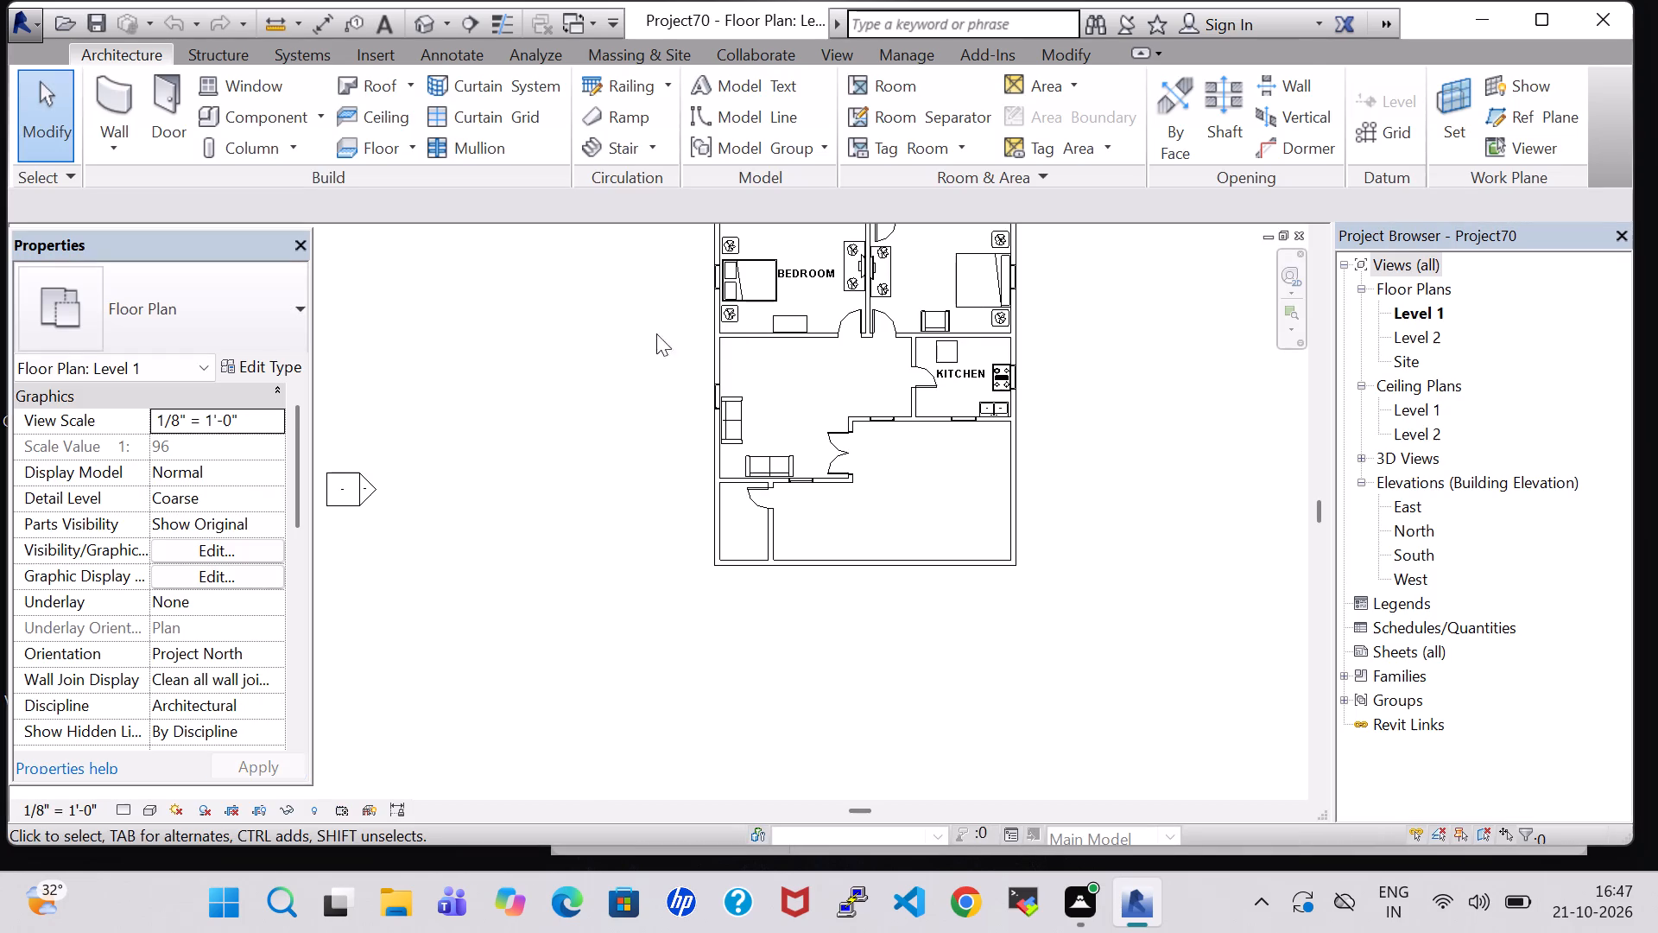
Load the Table-Dining Round w Chairs family from the Furniture library's Tables folder for component placement.
{"action": "scroll", "coordinate": [826, 362], "scroll_direction": "up", "scroll_amount": 4}
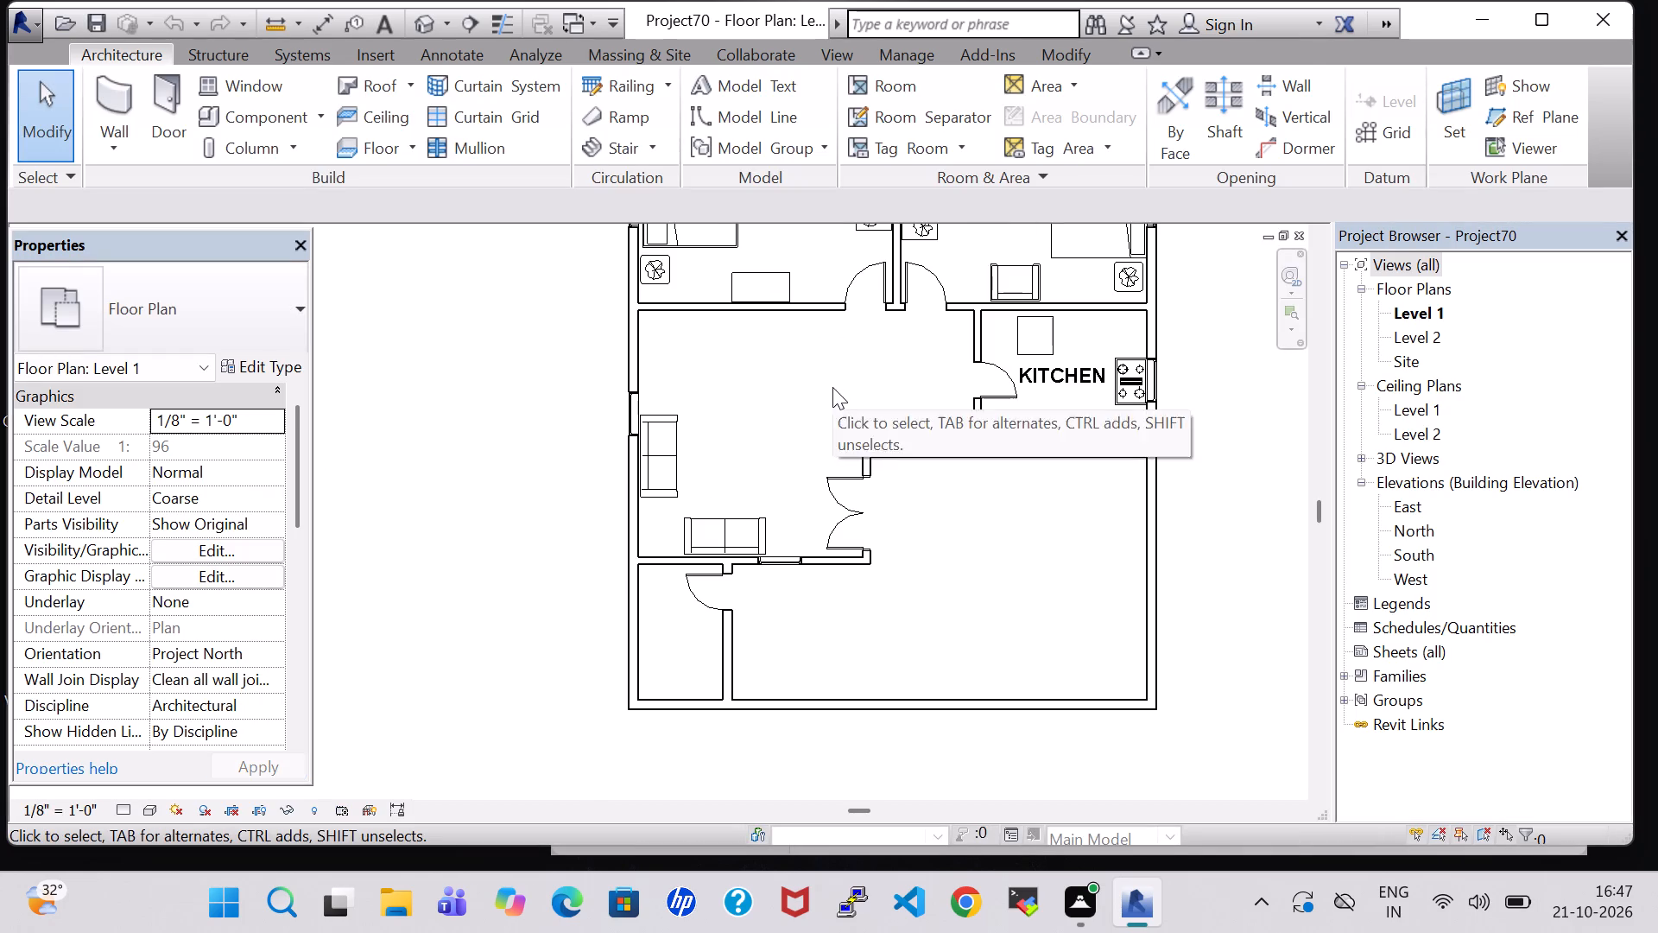
{"action": "left_click", "coordinate": [236, 121]}
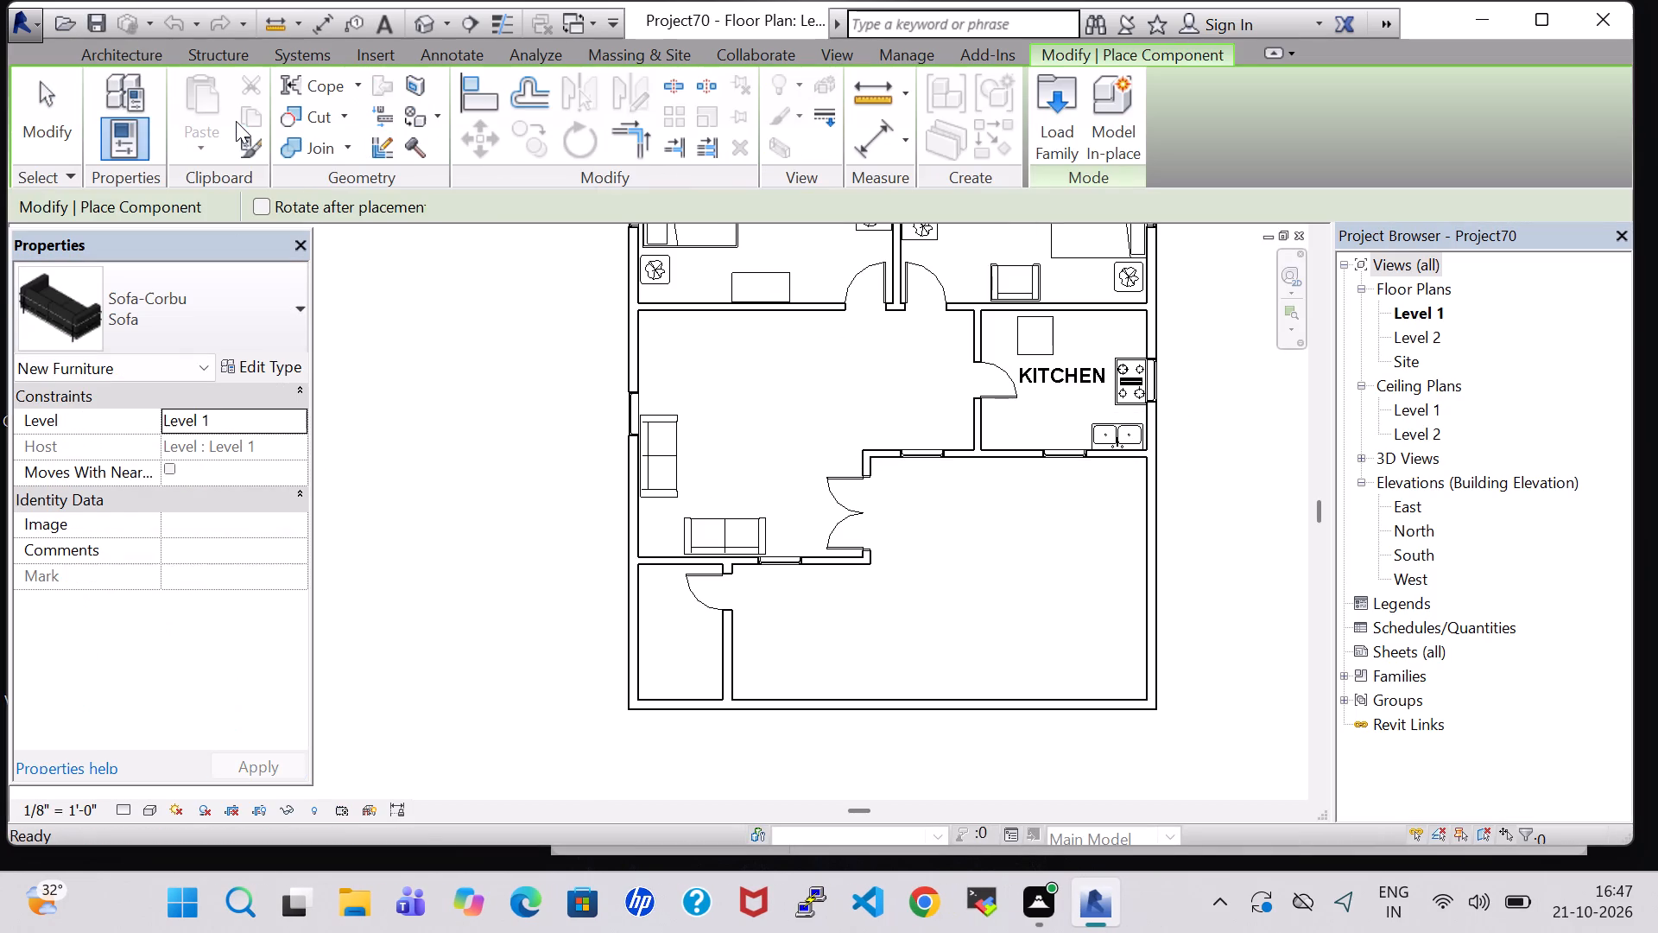
{"action": "left_click", "coordinate": [1066, 126]}
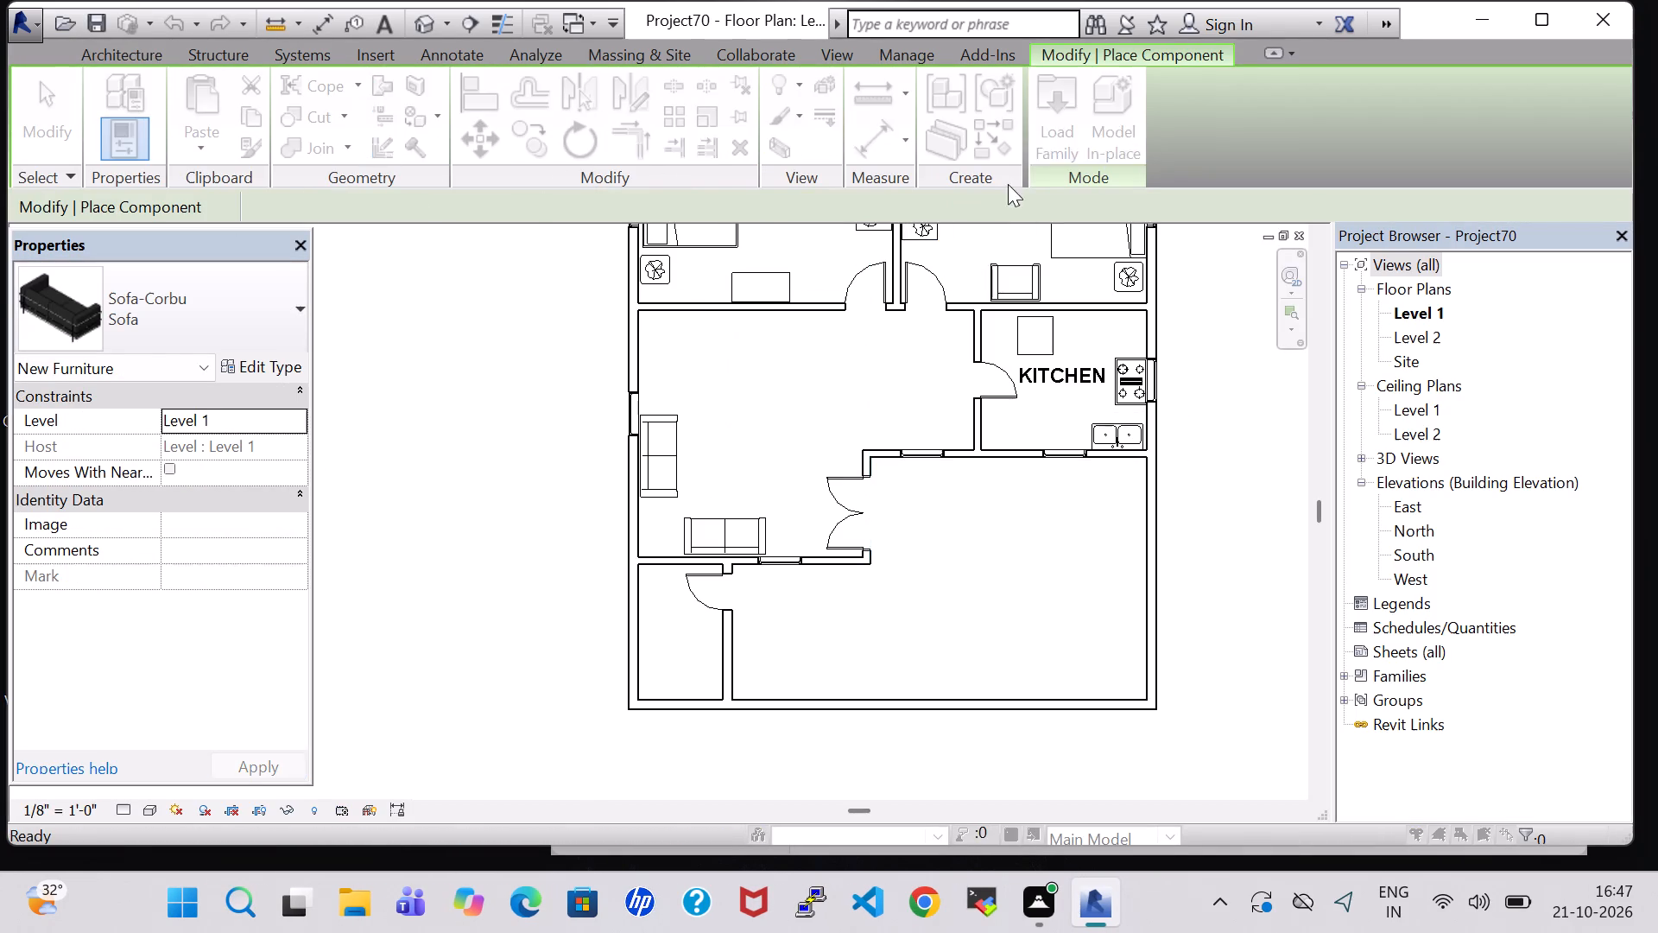
{"action": "double_click", "coordinate": [961, 583]}
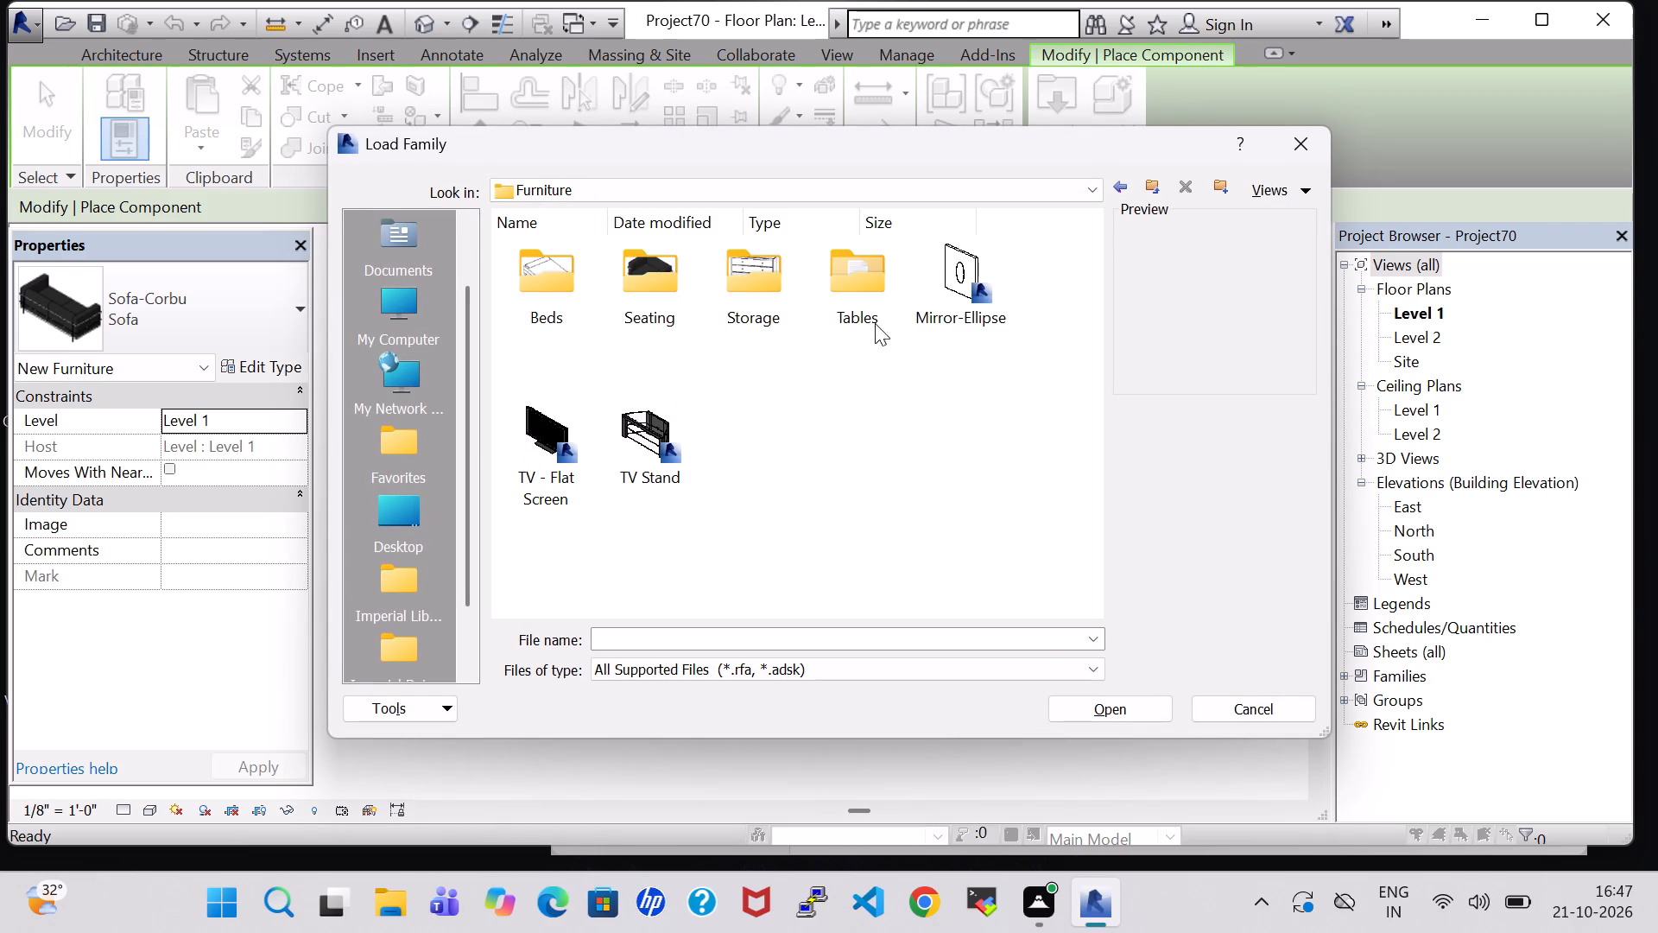
{"action": "left_click", "coordinate": [848, 308]}
{"action": "left_click", "coordinate": [848, 308]}
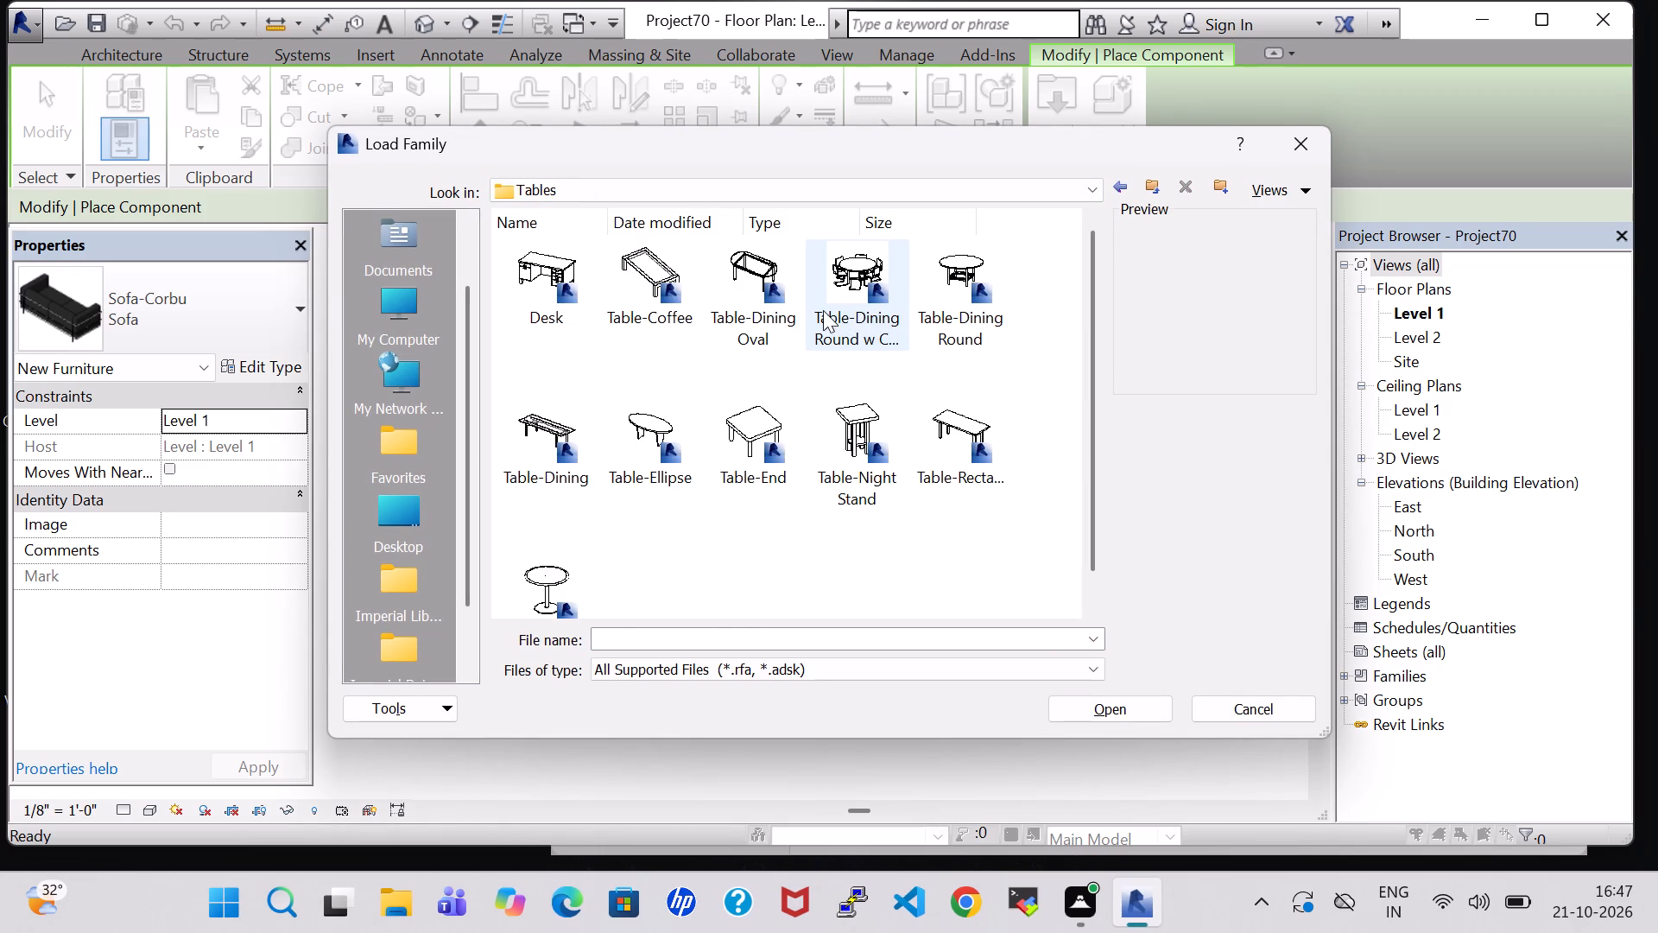
{"action": "left_click", "coordinate": [831, 308]}
{"action": "left_click", "coordinate": [1071, 711]}
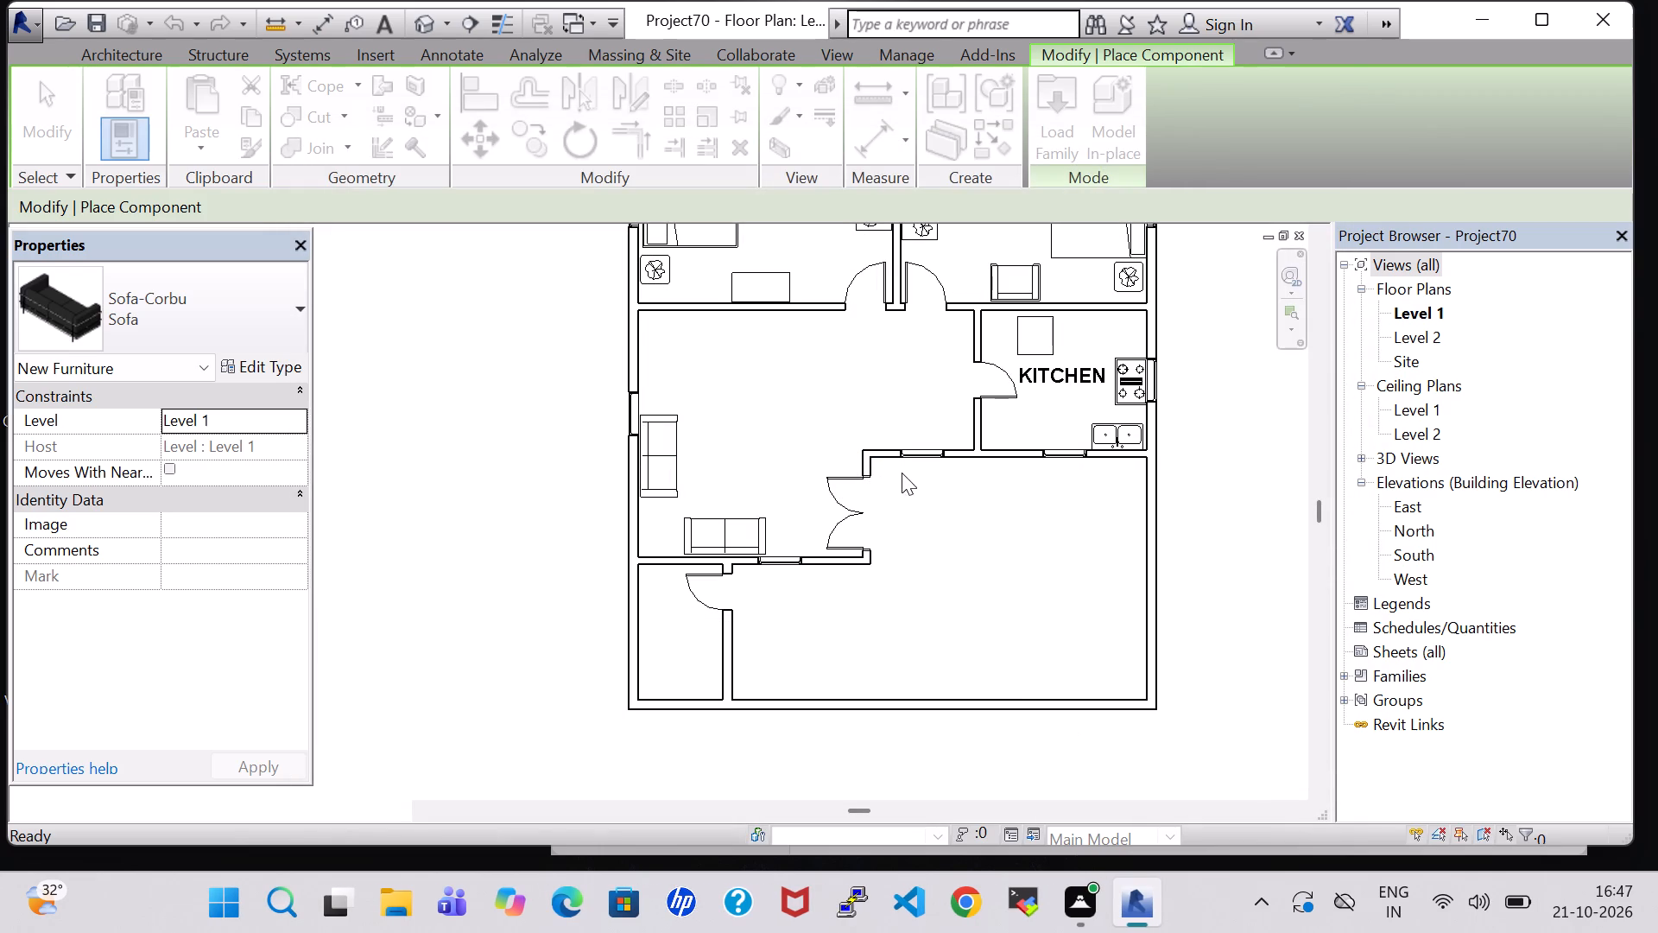
Place the 36" diameter round dining table with chairs near the kitchen door, centred about 4'-9" from the bedroom-side wall.
{"action": "scroll", "coordinate": [876, 378], "scroll_direction": "up", "scroll_amount": 4}
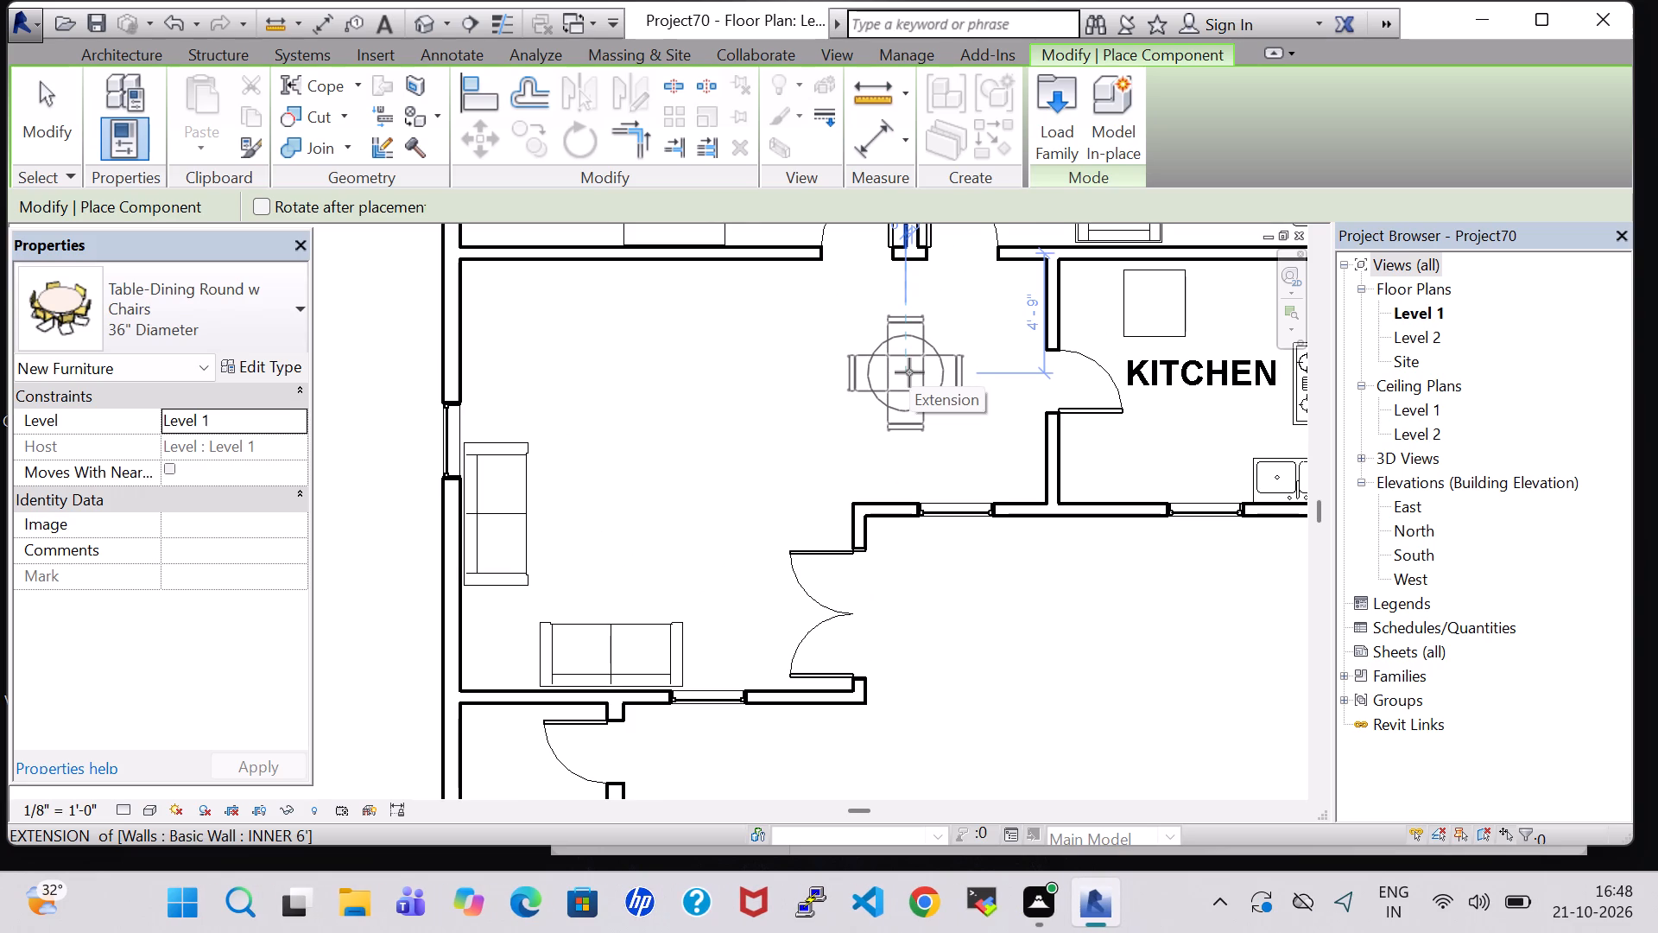
{"action": "left_click", "coordinate": [909, 372]}
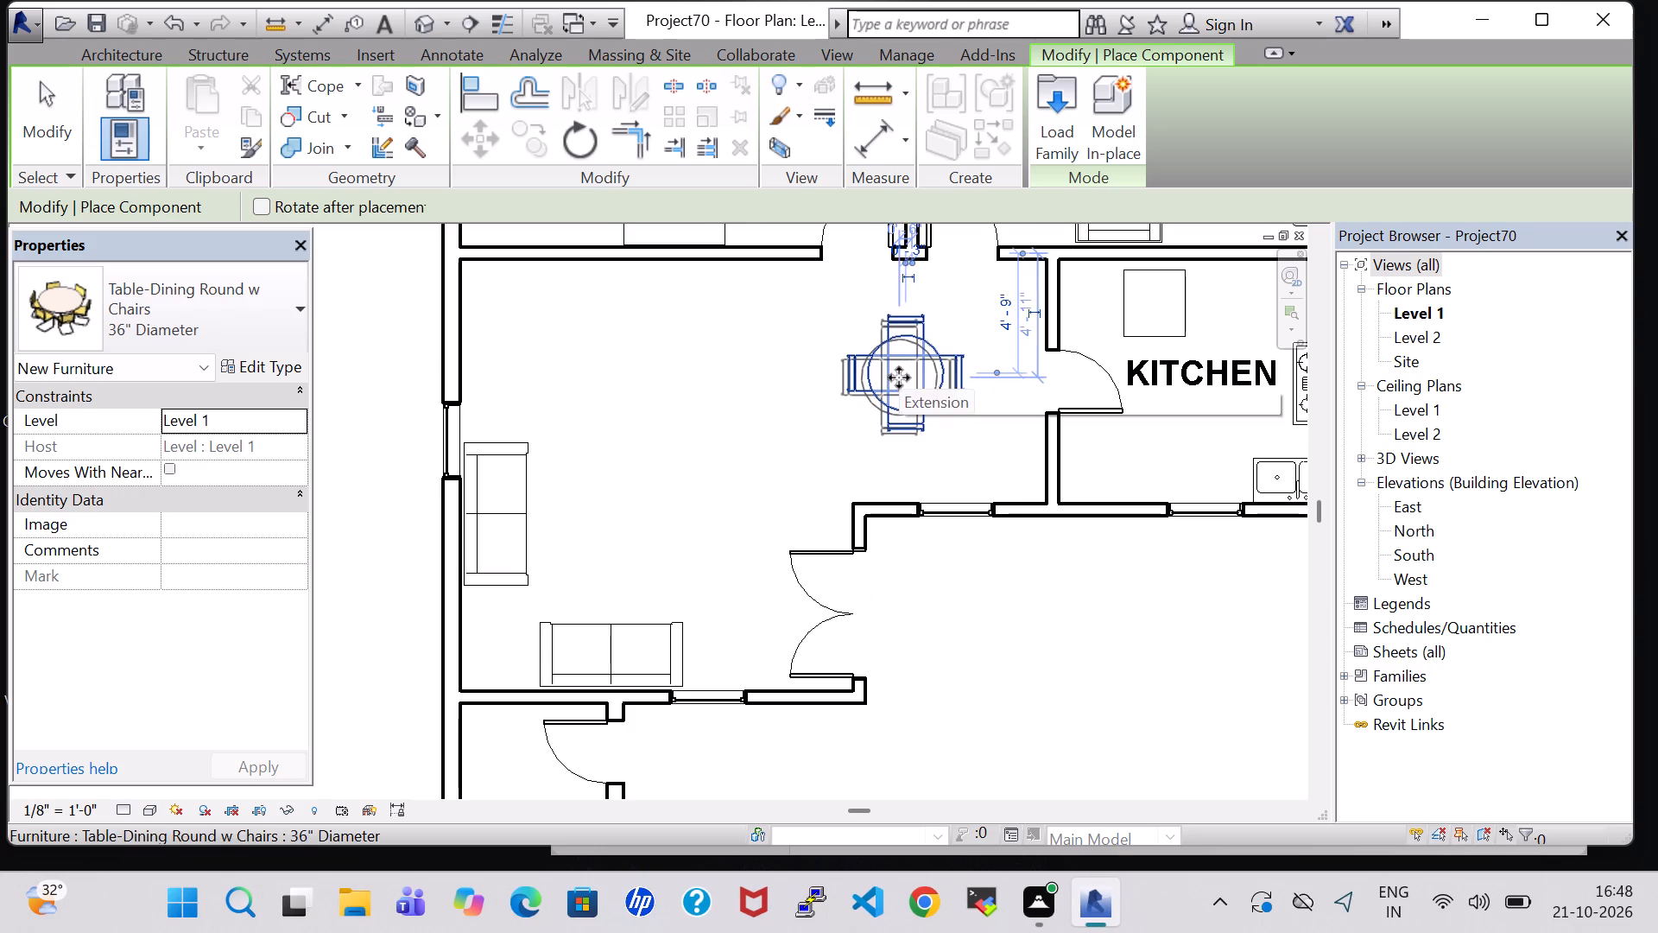
{"action": "key", "text": "Escape"}
{"action": "key", "text": "Escape"}
Create a similar 24" x 24" end table from the bedroom one and place it in the living area corner between the two sofas.
{"action": "scroll", "coordinate": [900, 389], "scroll_direction": "down", "scroll_amount": 9}
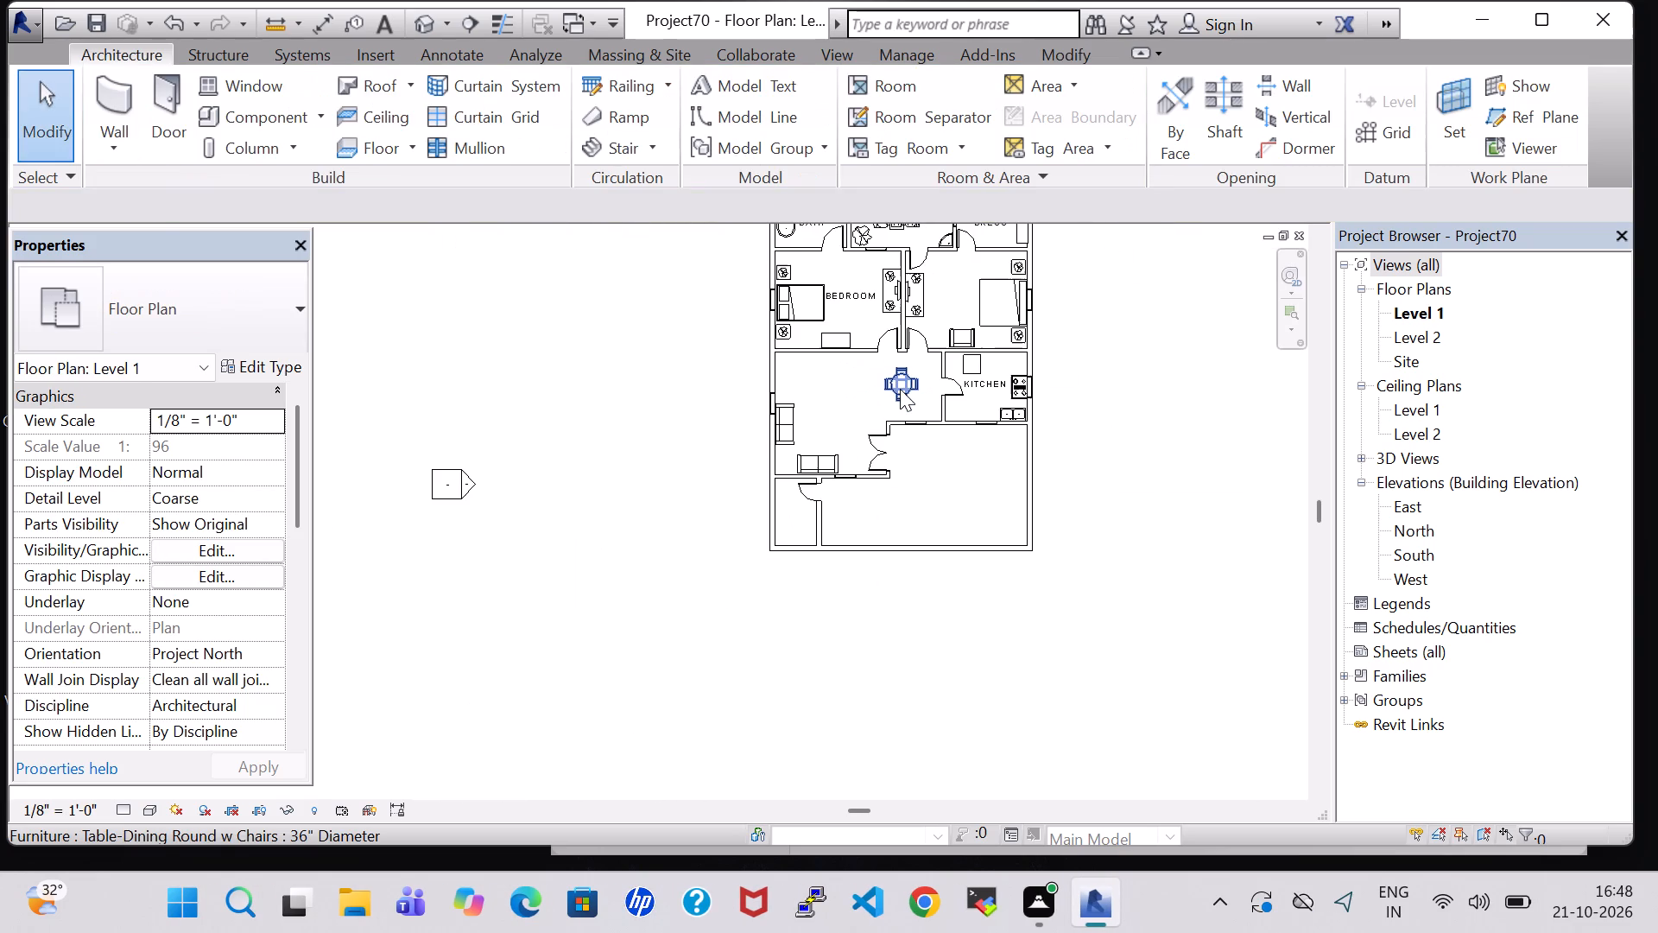
{"action": "left_click", "coordinate": [932, 486]}
{"action": "middle_click_drag", "start_coordinate": [1091, 362], "coordinate": [1102, 461]}
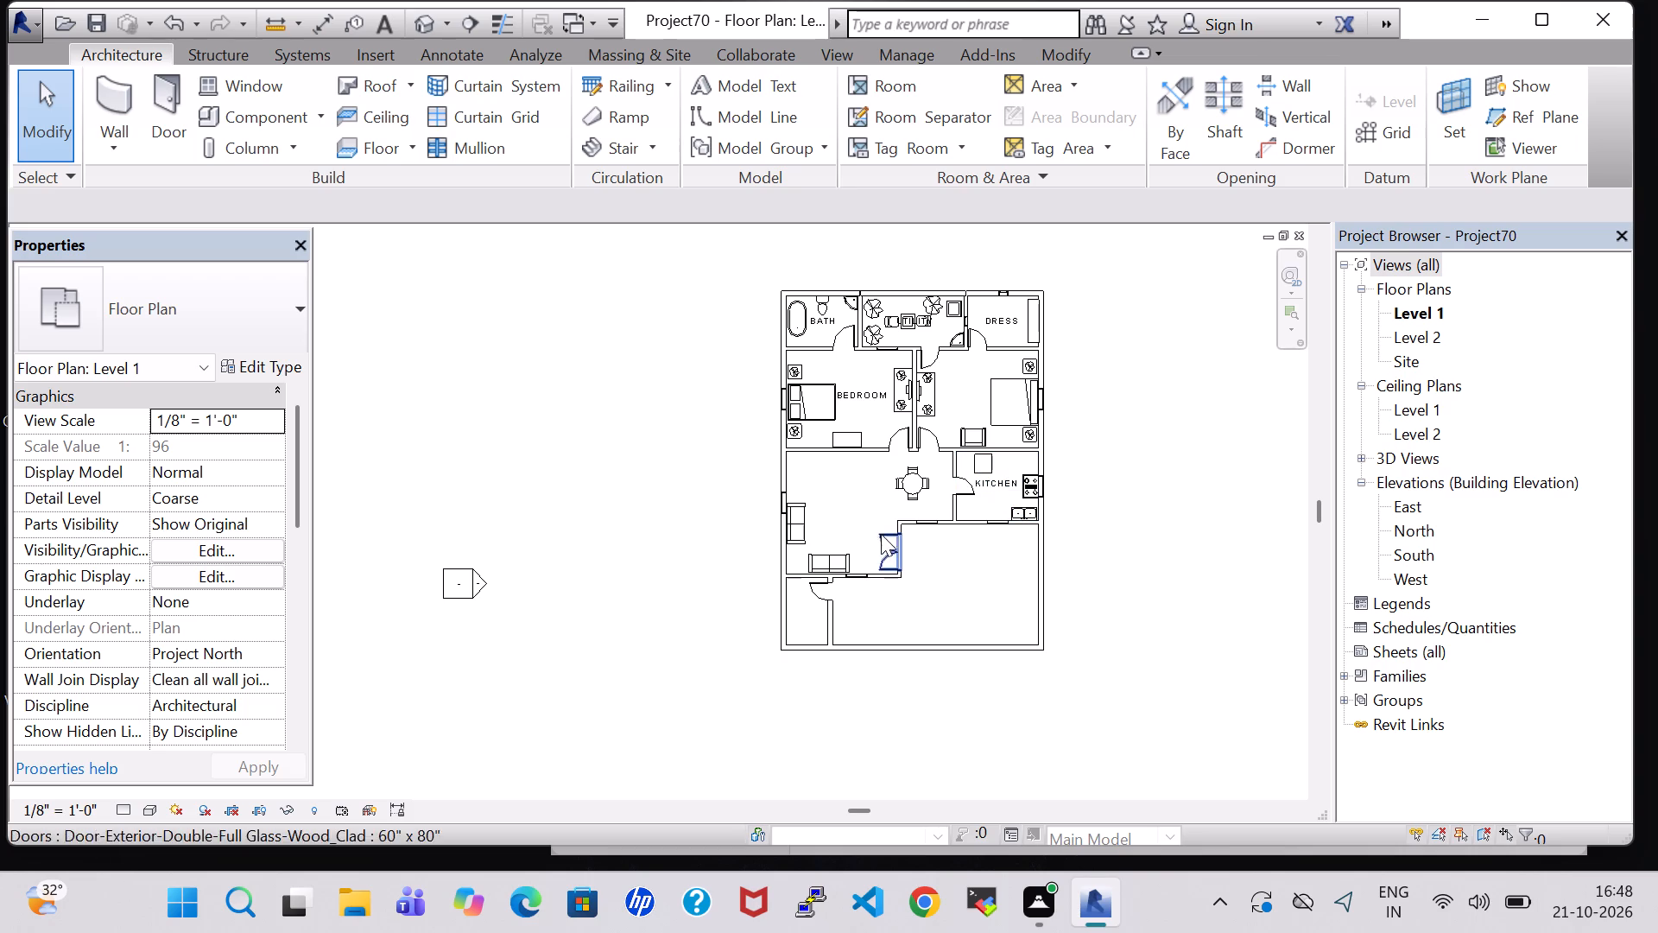
{"action": "scroll", "coordinate": [826, 536], "scroll_direction": "up", "scroll_amount": 6}
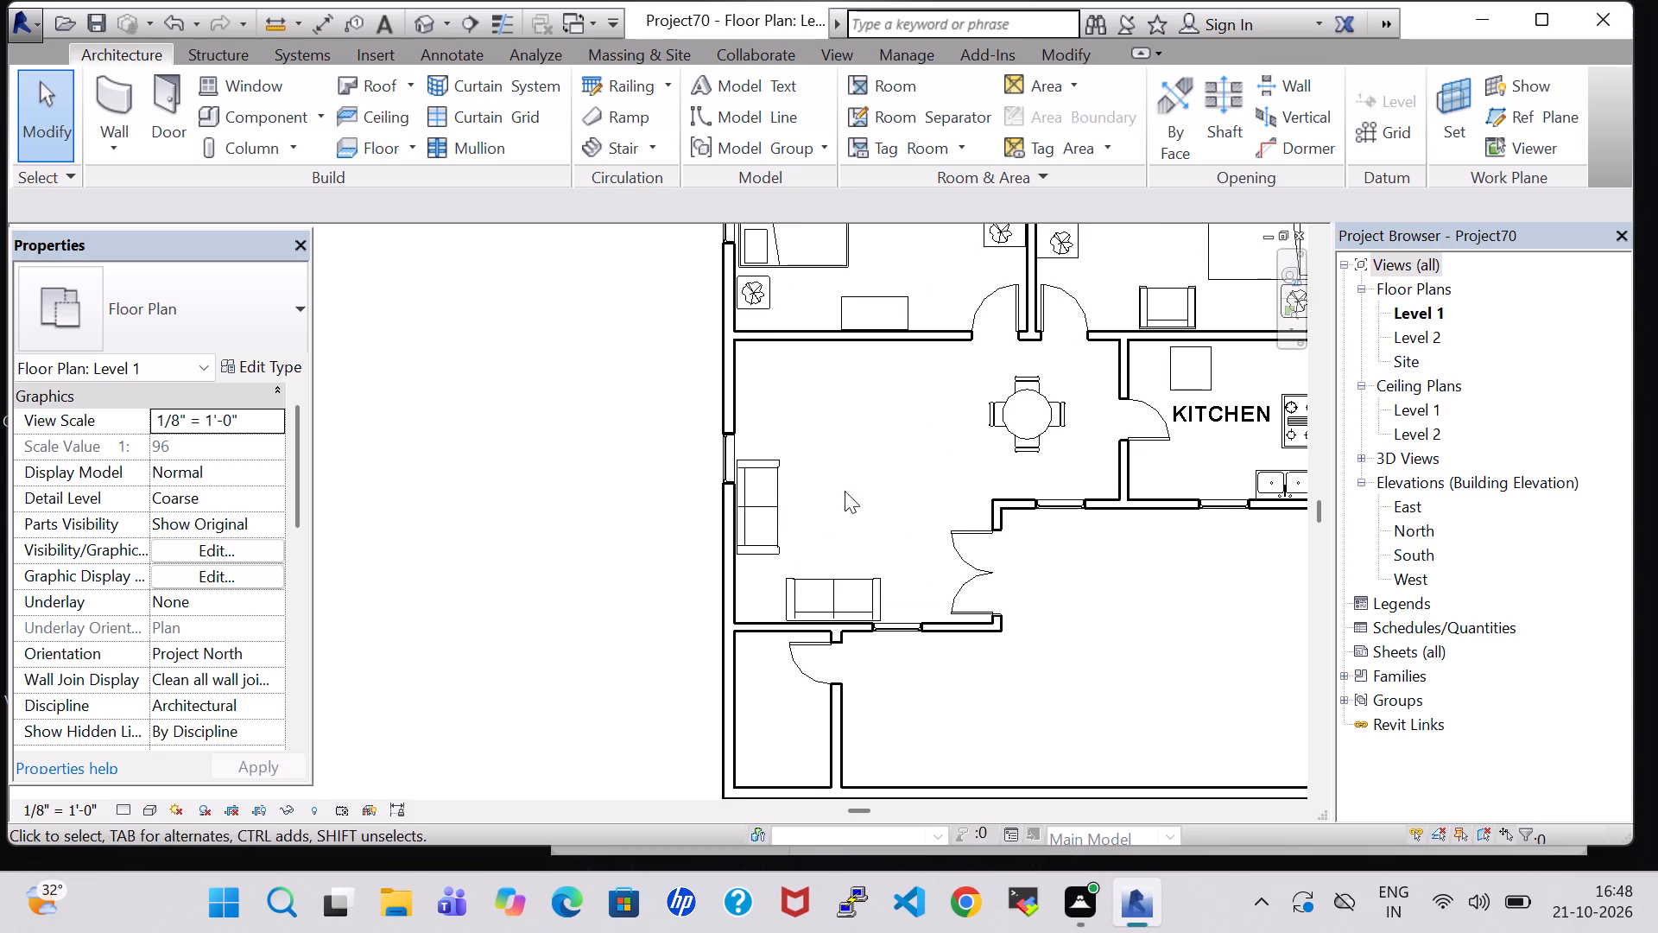
{"action": "left_click", "coordinate": [770, 311]}
{"action": "right_click", "coordinate": [770, 311]}
{"action": "left_click", "coordinate": [884, 456]}
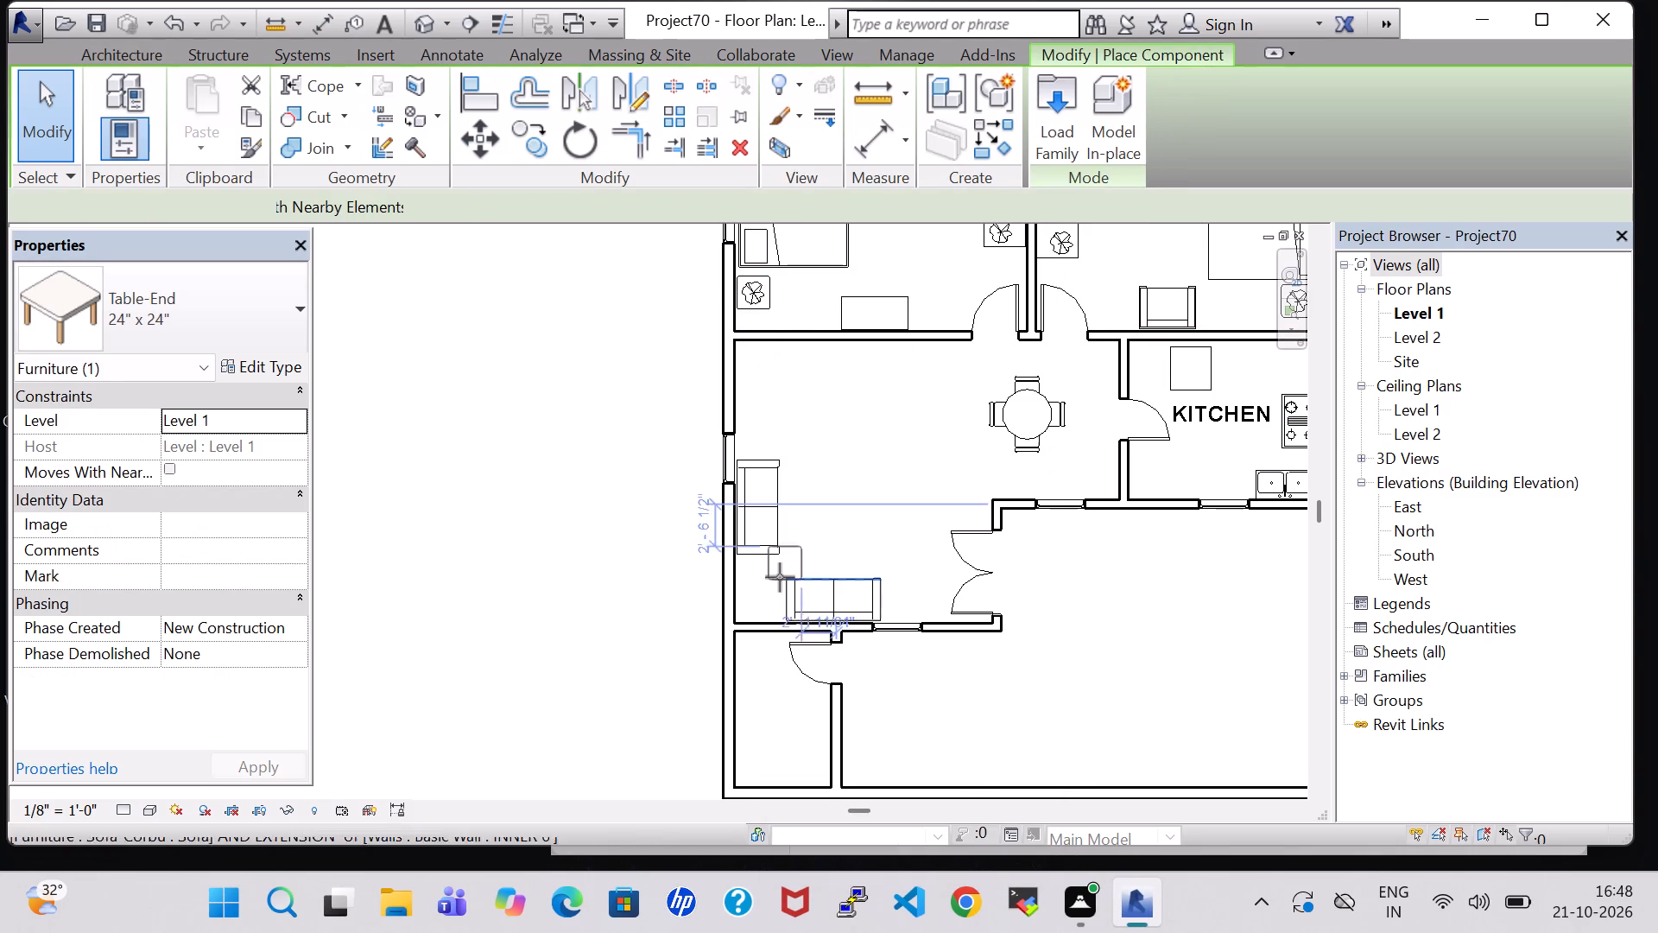
{"action": "scroll", "coordinate": [761, 586], "scroll_direction": "up", "scroll_amount": 4}
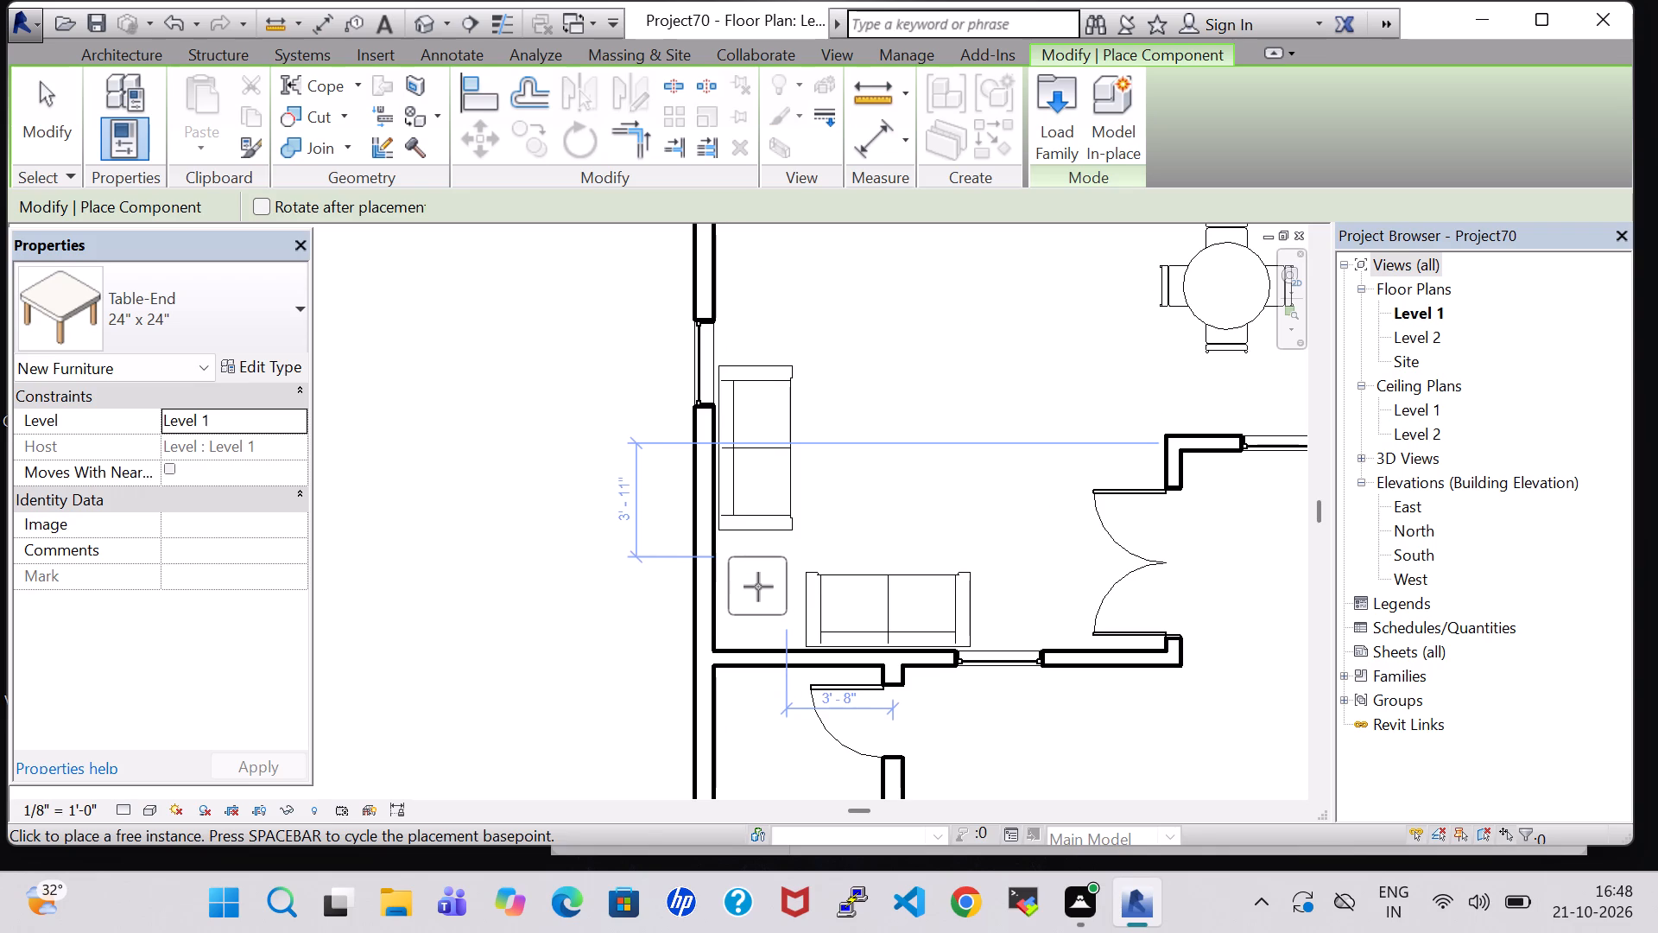
{"action": "left_click", "coordinate": [758, 587]}
Place a second 24" x 24" end table at the window sofa's other end, about 4'-3" from the bedroom wall.
{"action": "middle_click_drag", "start_coordinate": [833, 420], "coordinate": [844, 590]}
{"action": "scroll", "coordinate": [833, 420], "scroll_direction": "up", "scroll_amount": 1}
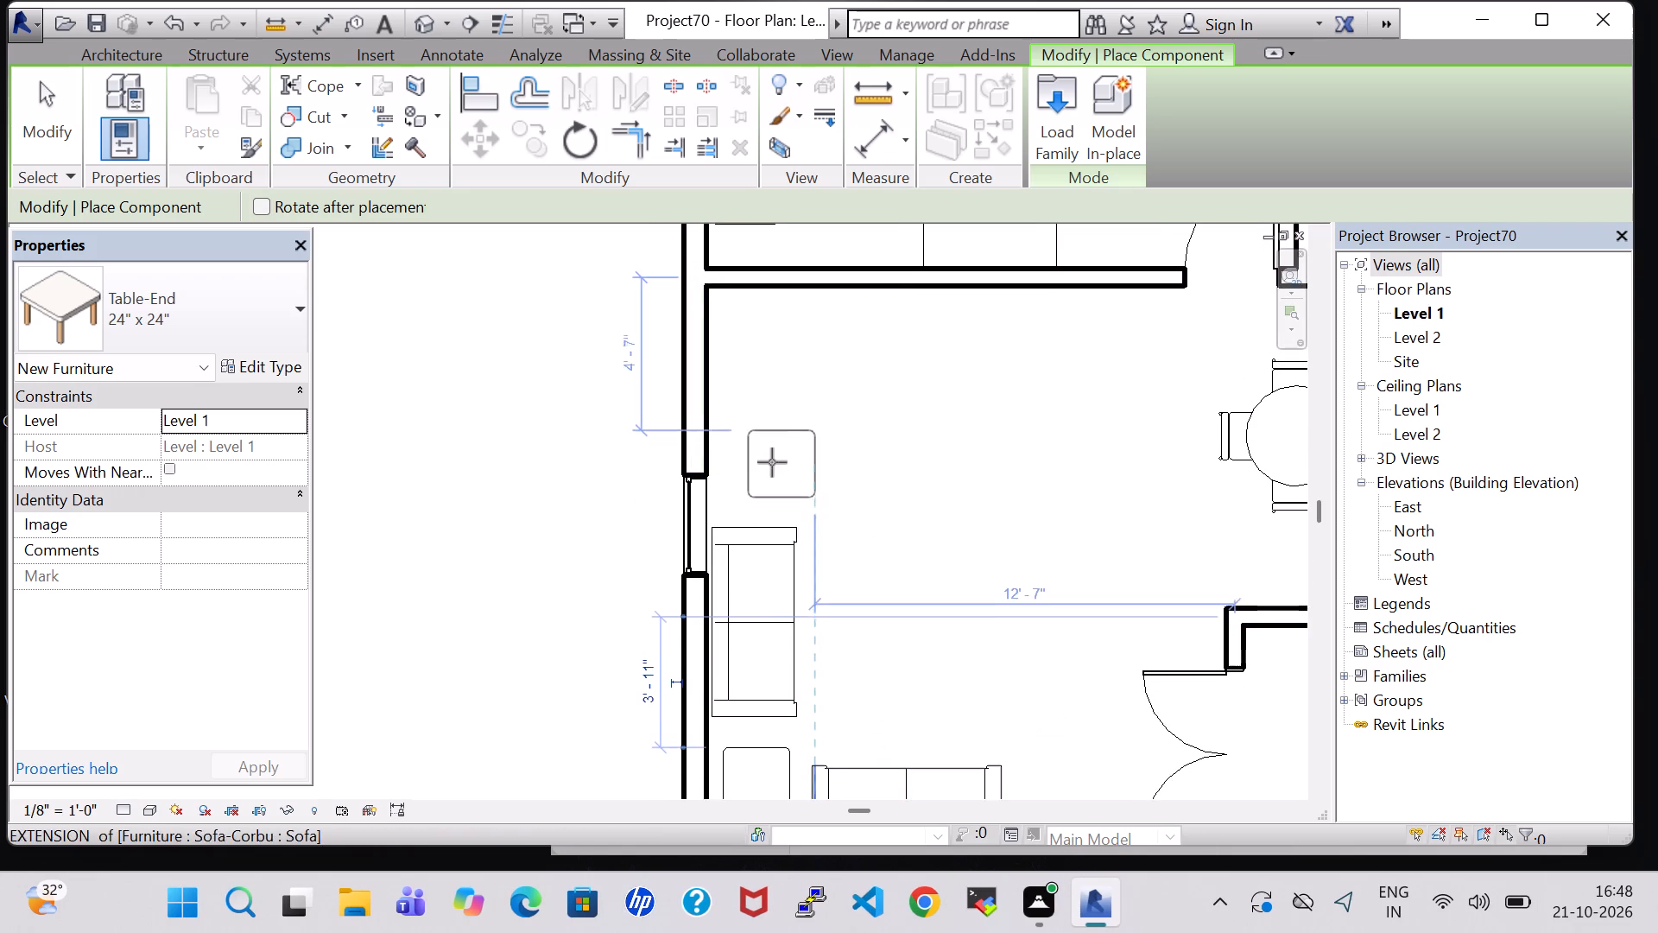
{"action": "left_click", "coordinate": [763, 453]}
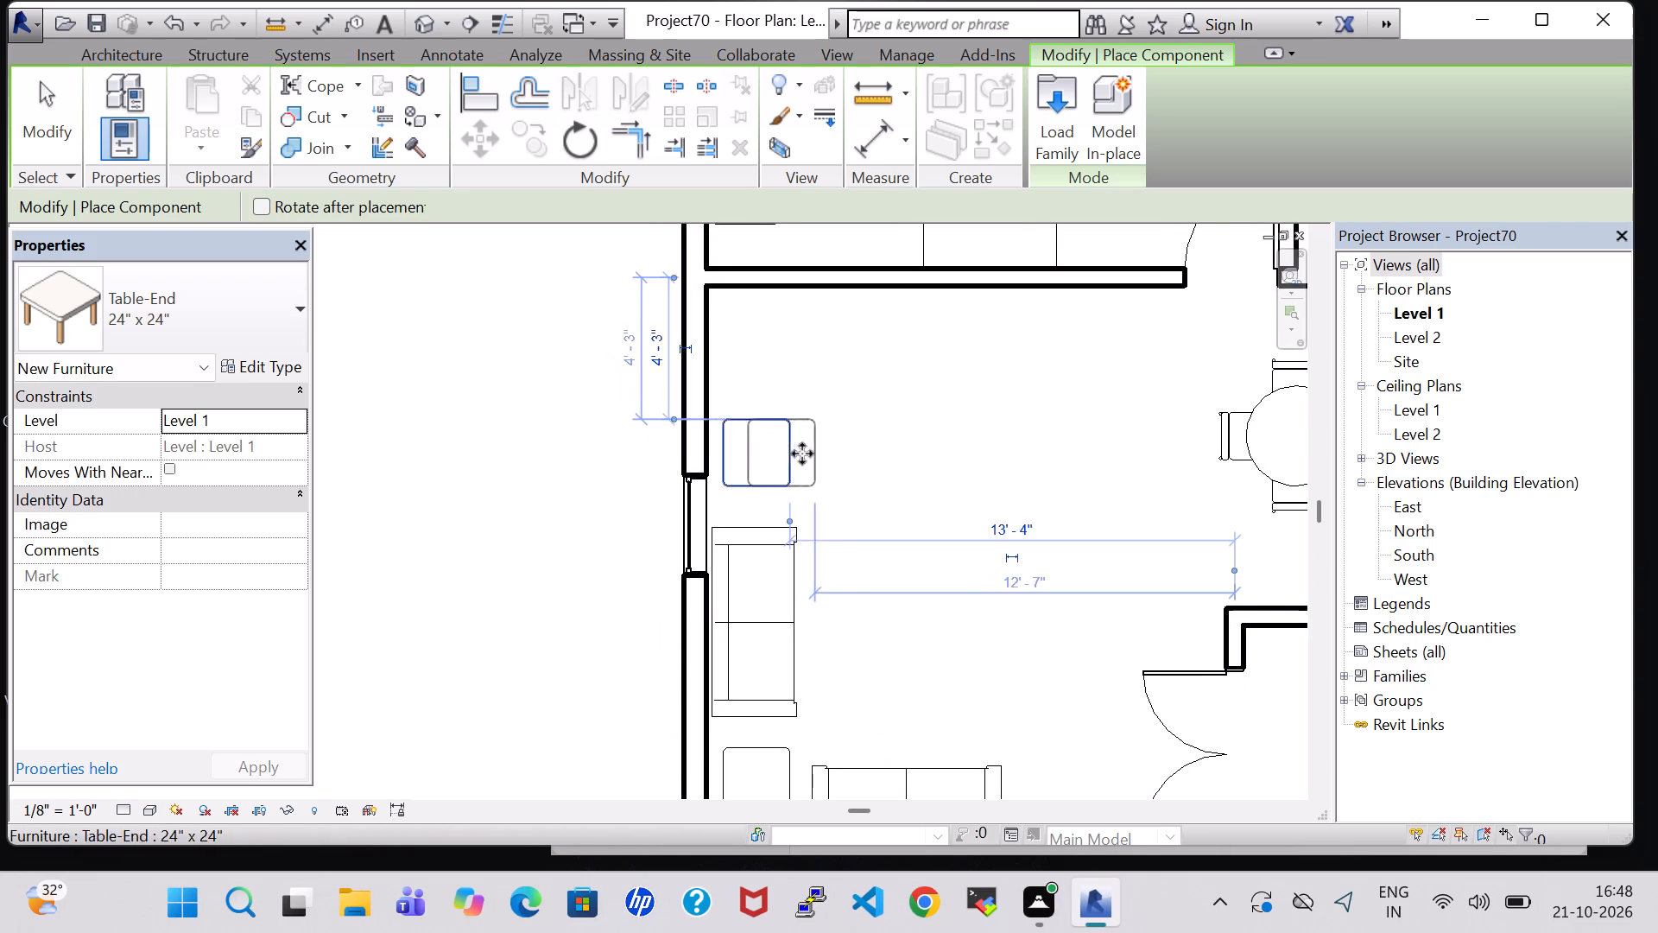
{"action": "scroll", "coordinate": [814, 466], "scroll_direction": "down", "scroll_amount": 6}
{"action": "key", "text": "Escape"}
{"action": "key", "text": "Escape"}
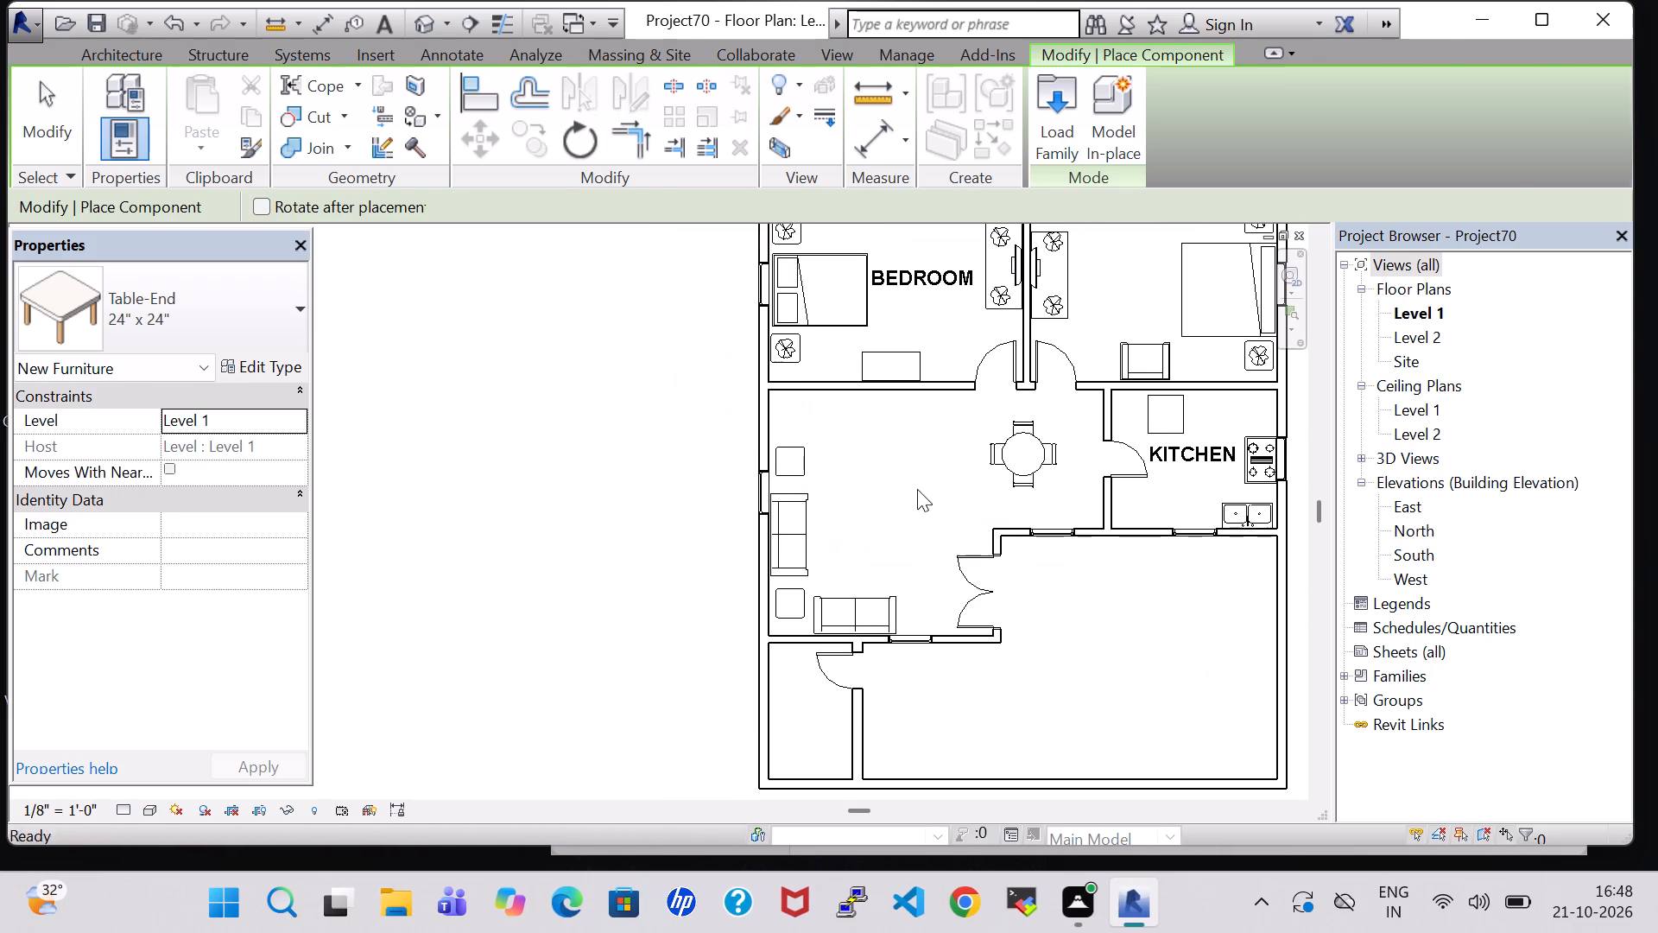
Create similar Tropical Agave - 1.5' plants from the bedroom one and place one at each of the two living area end tables.
{"action": "left_click", "coordinate": [793, 350]}
{"action": "right_click", "coordinate": [793, 350]}
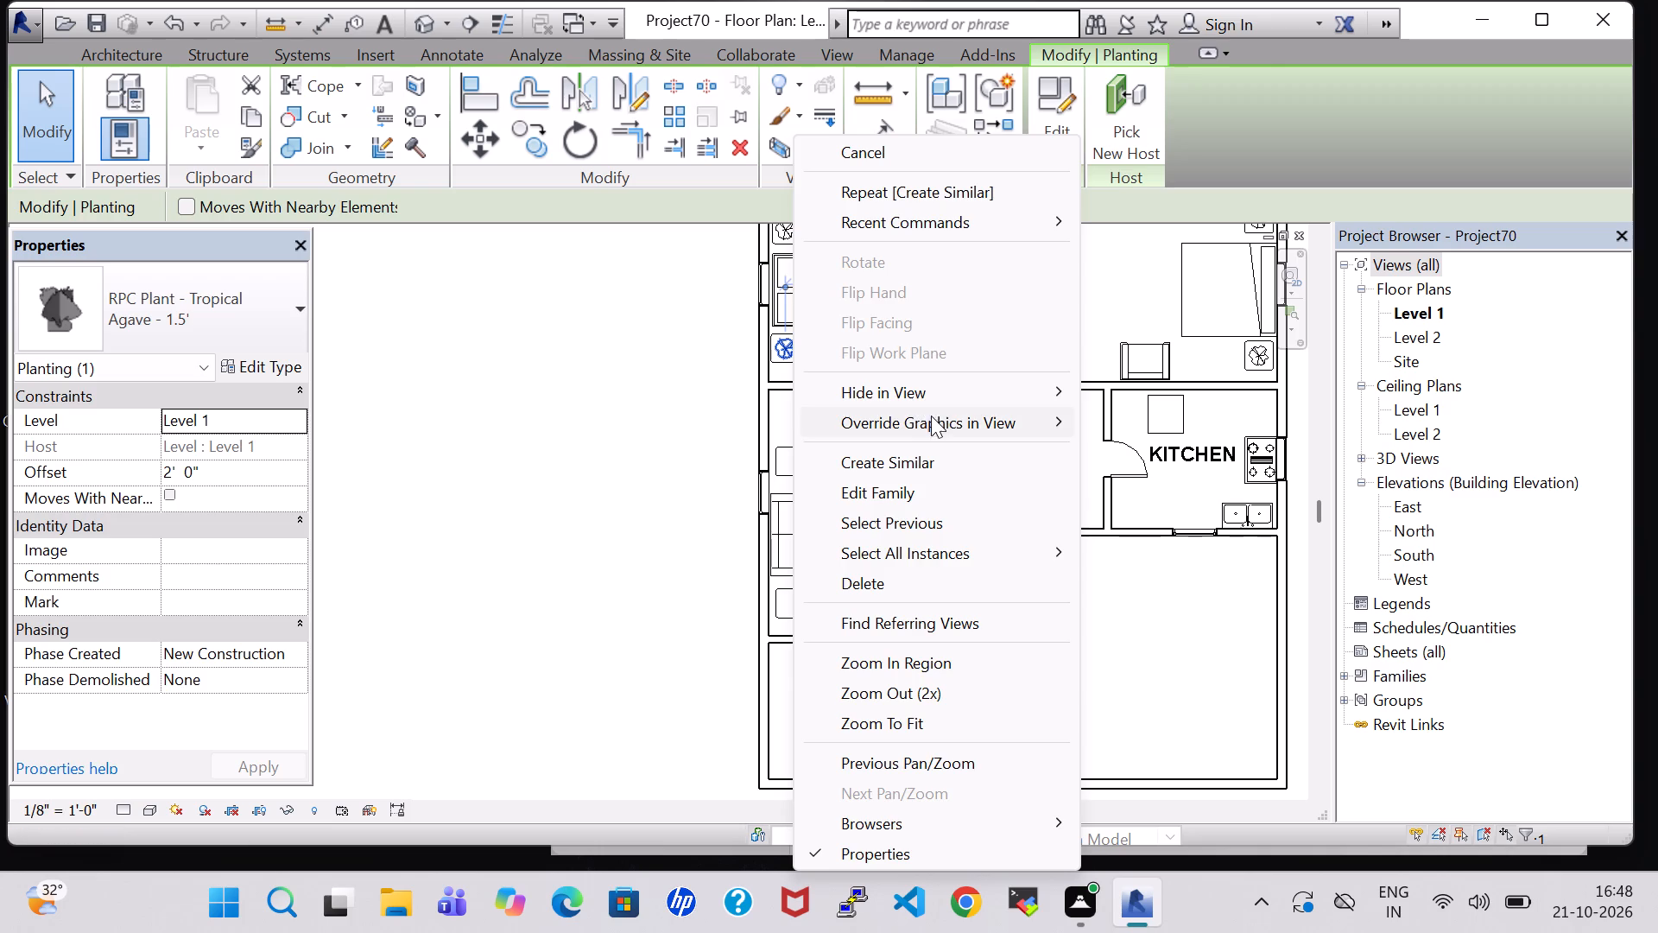
{"action": "left_click", "coordinate": [917, 450]}
{"action": "left_click", "coordinate": [805, 460]}
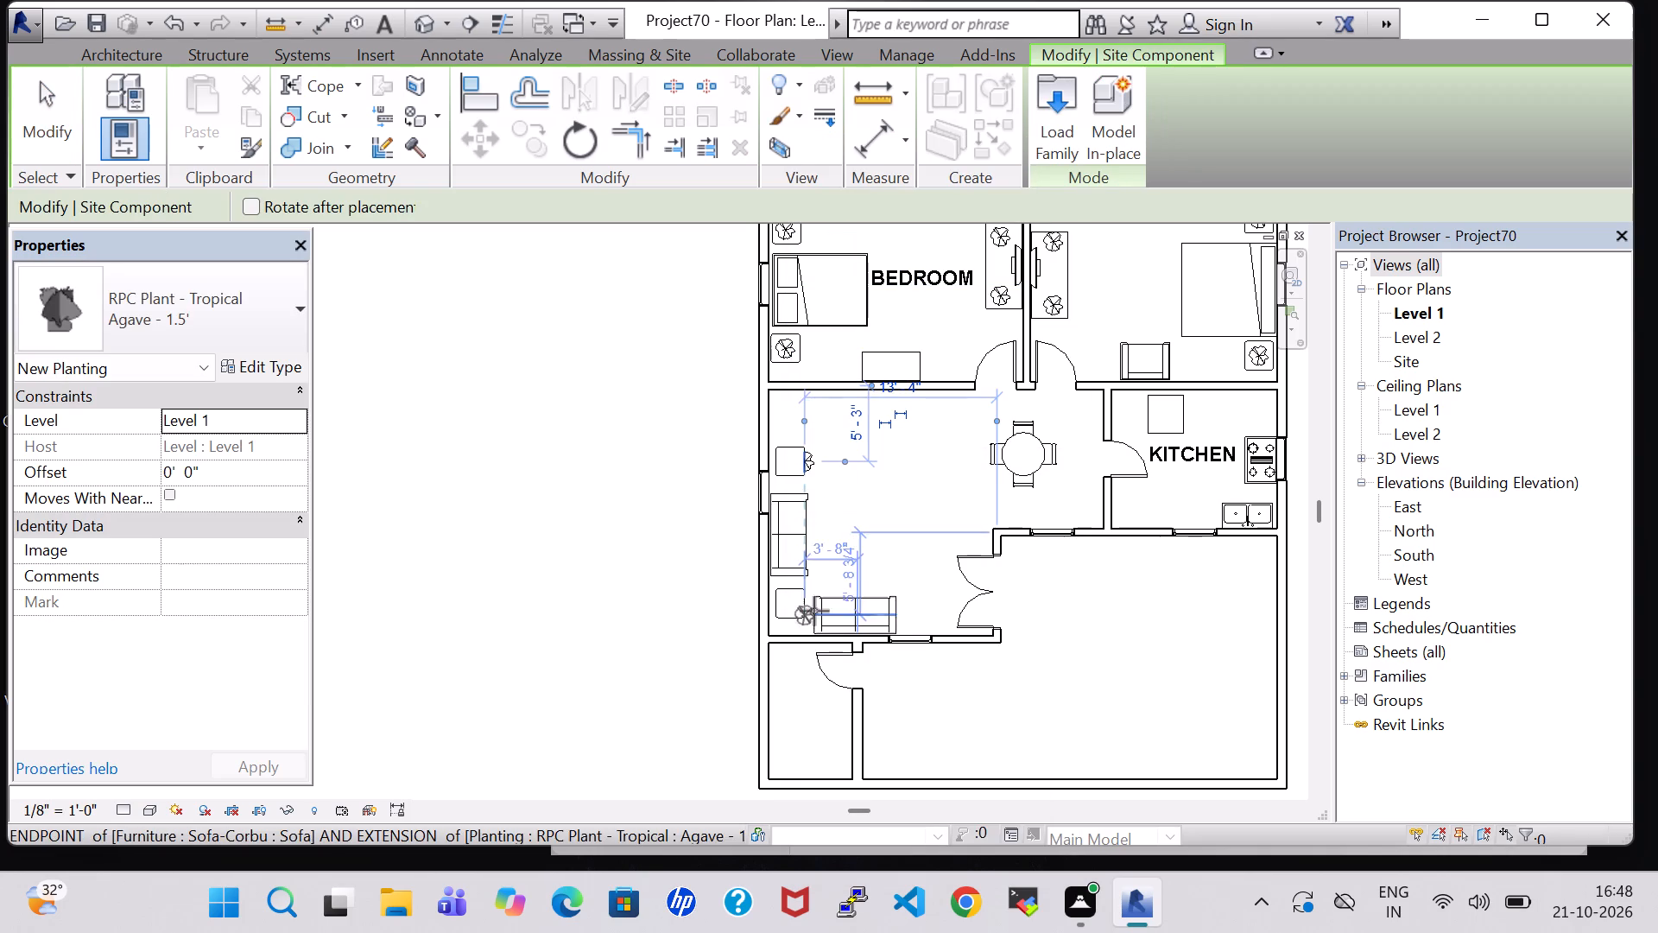
{"action": "left_click", "coordinate": [797, 594]}
{"action": "key", "text": "Escape"}
{"action": "key", "text": "Escape"}
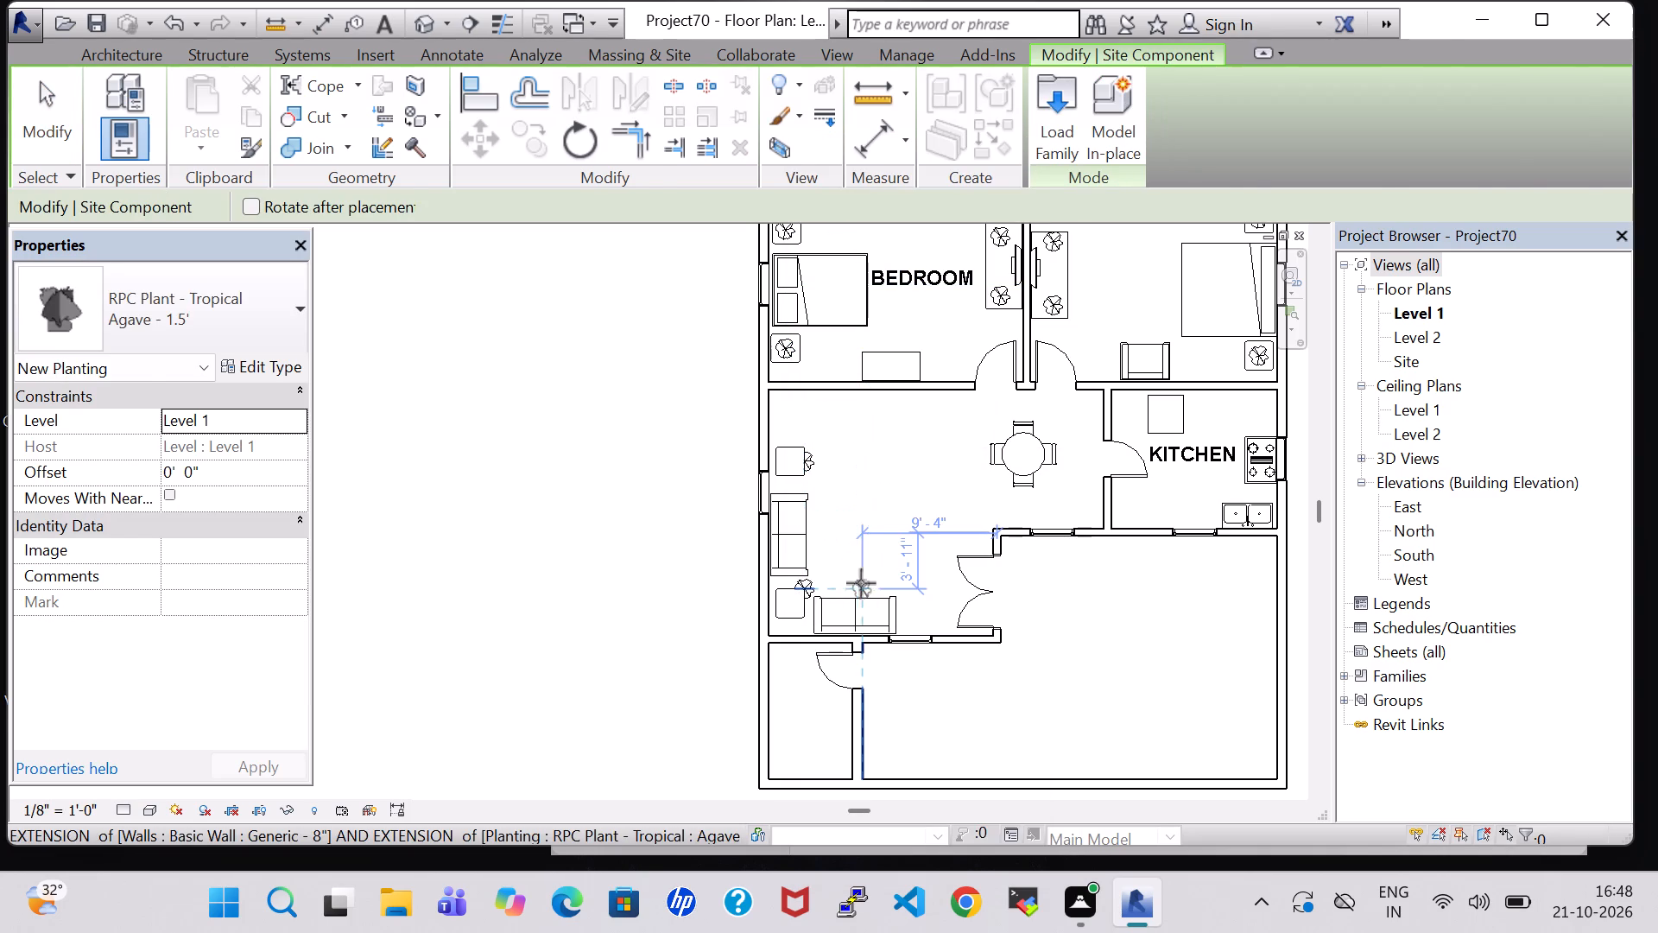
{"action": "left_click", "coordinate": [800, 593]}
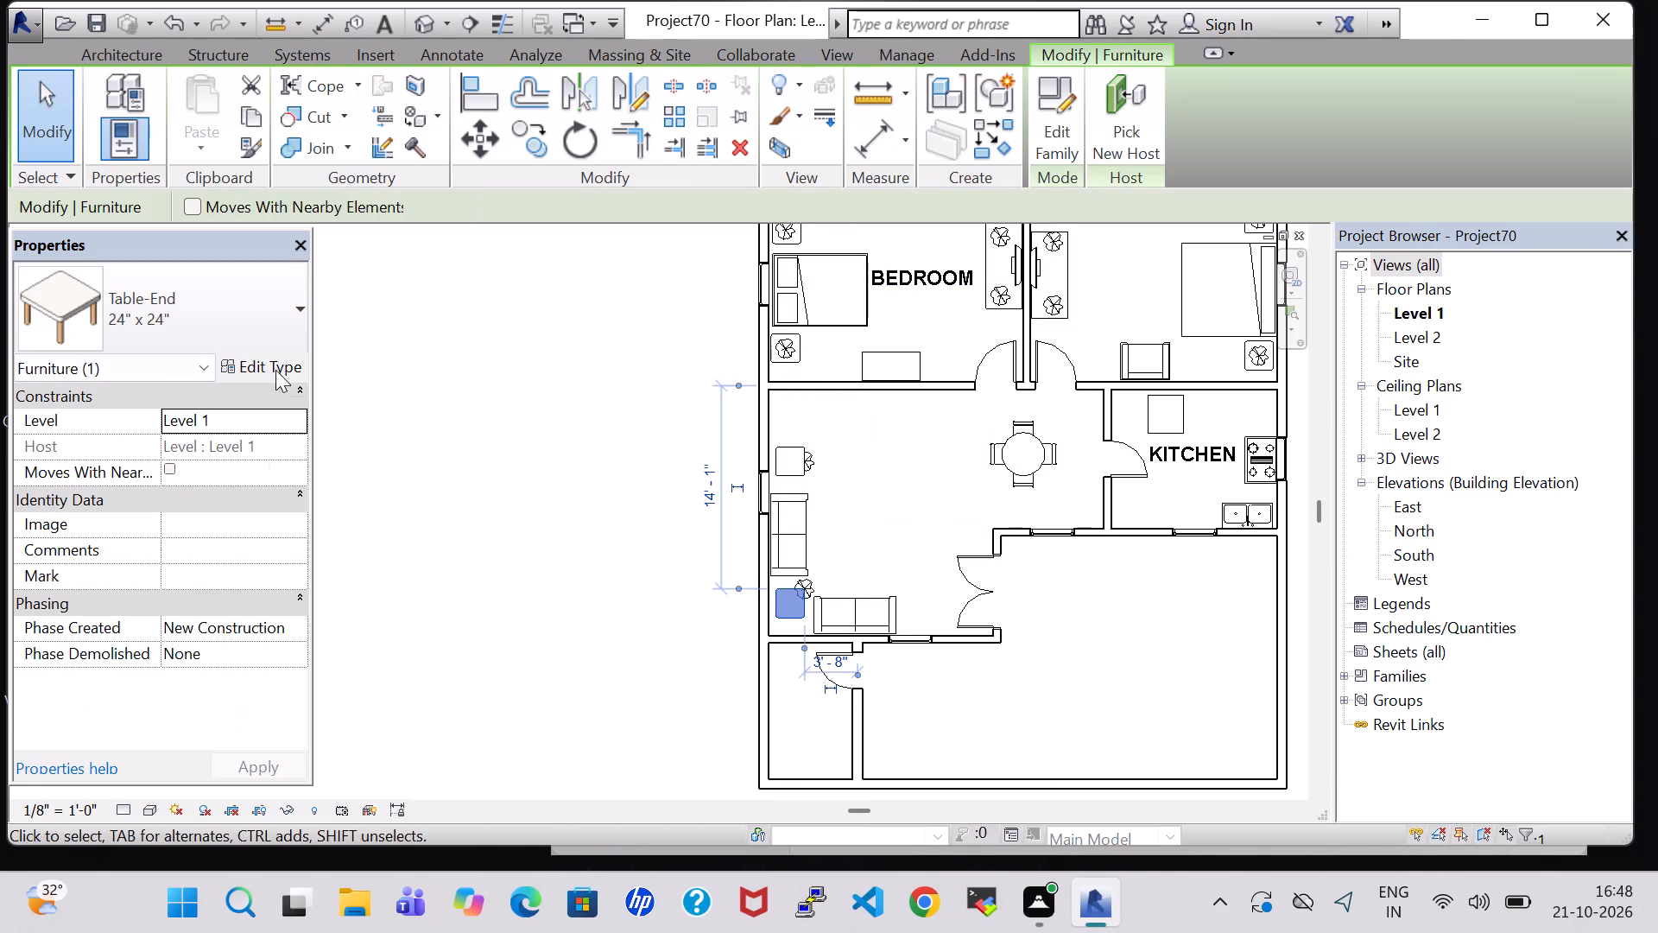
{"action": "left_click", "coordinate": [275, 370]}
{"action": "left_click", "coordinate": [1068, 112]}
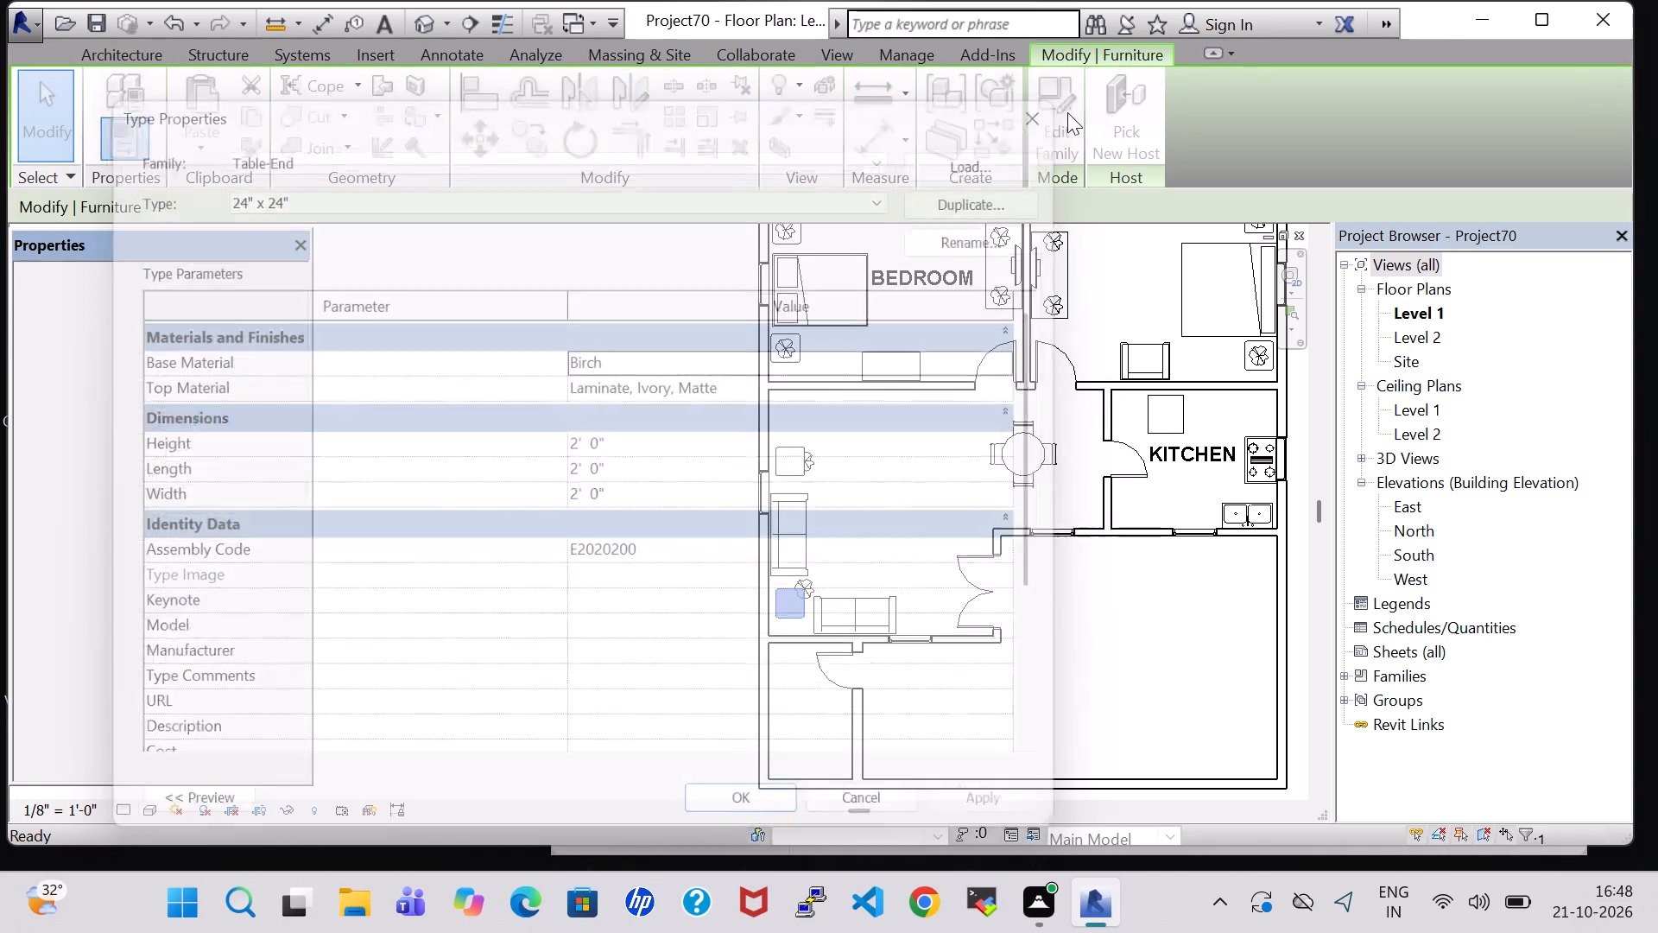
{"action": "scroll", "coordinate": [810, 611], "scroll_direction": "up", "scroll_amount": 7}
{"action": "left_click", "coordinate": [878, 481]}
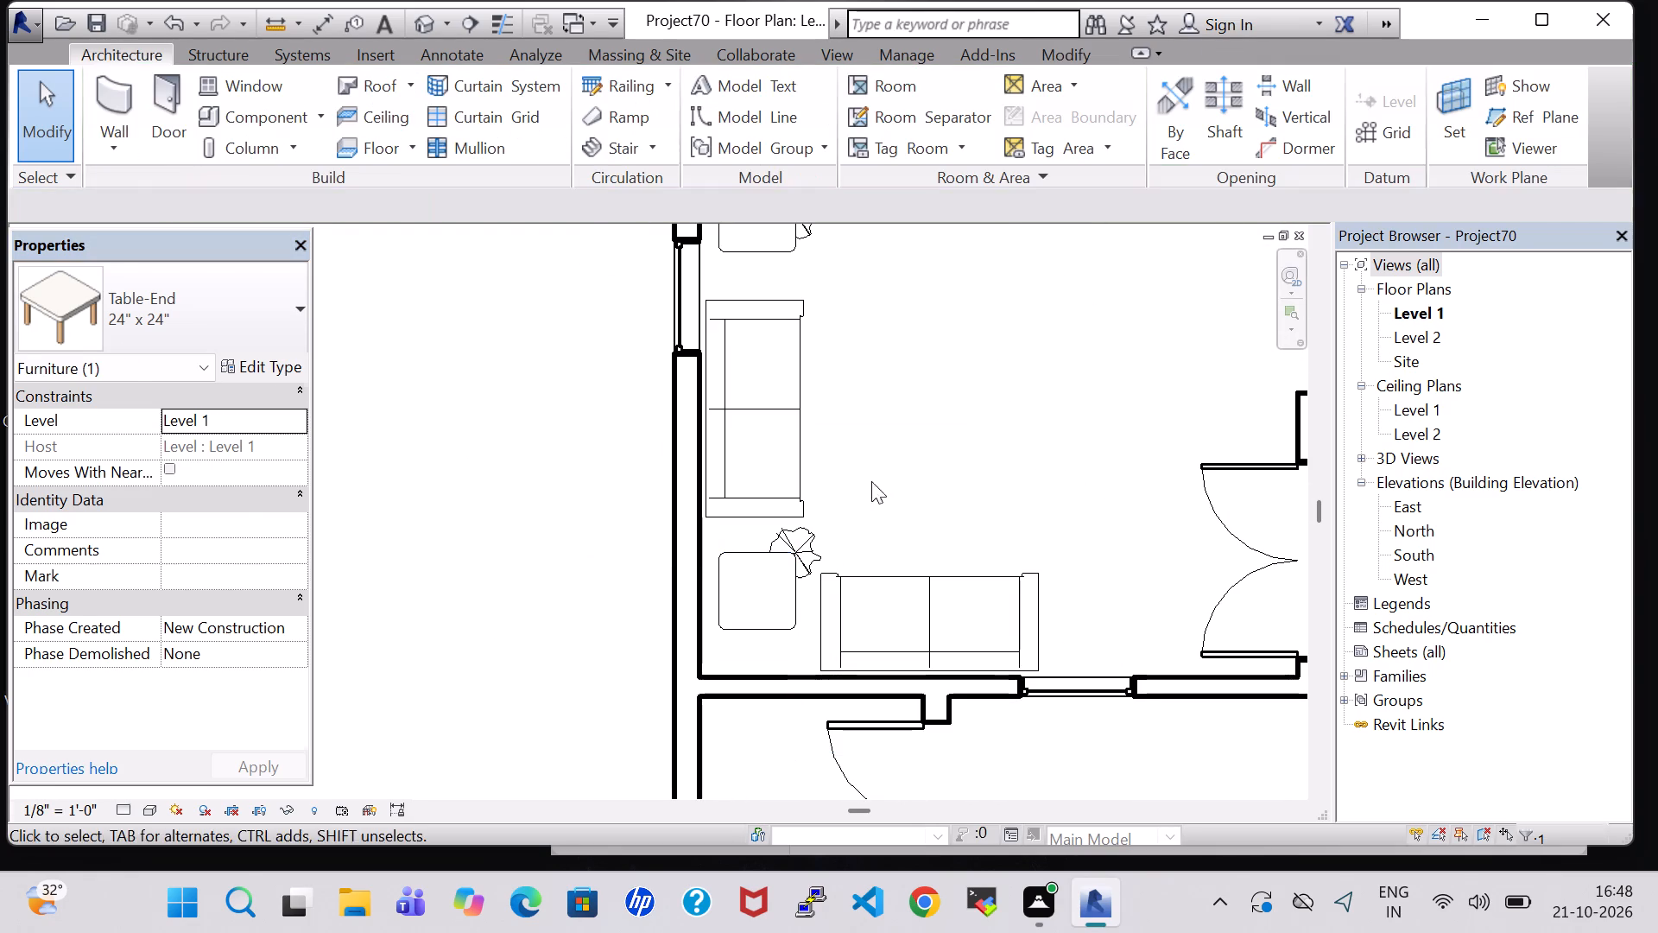
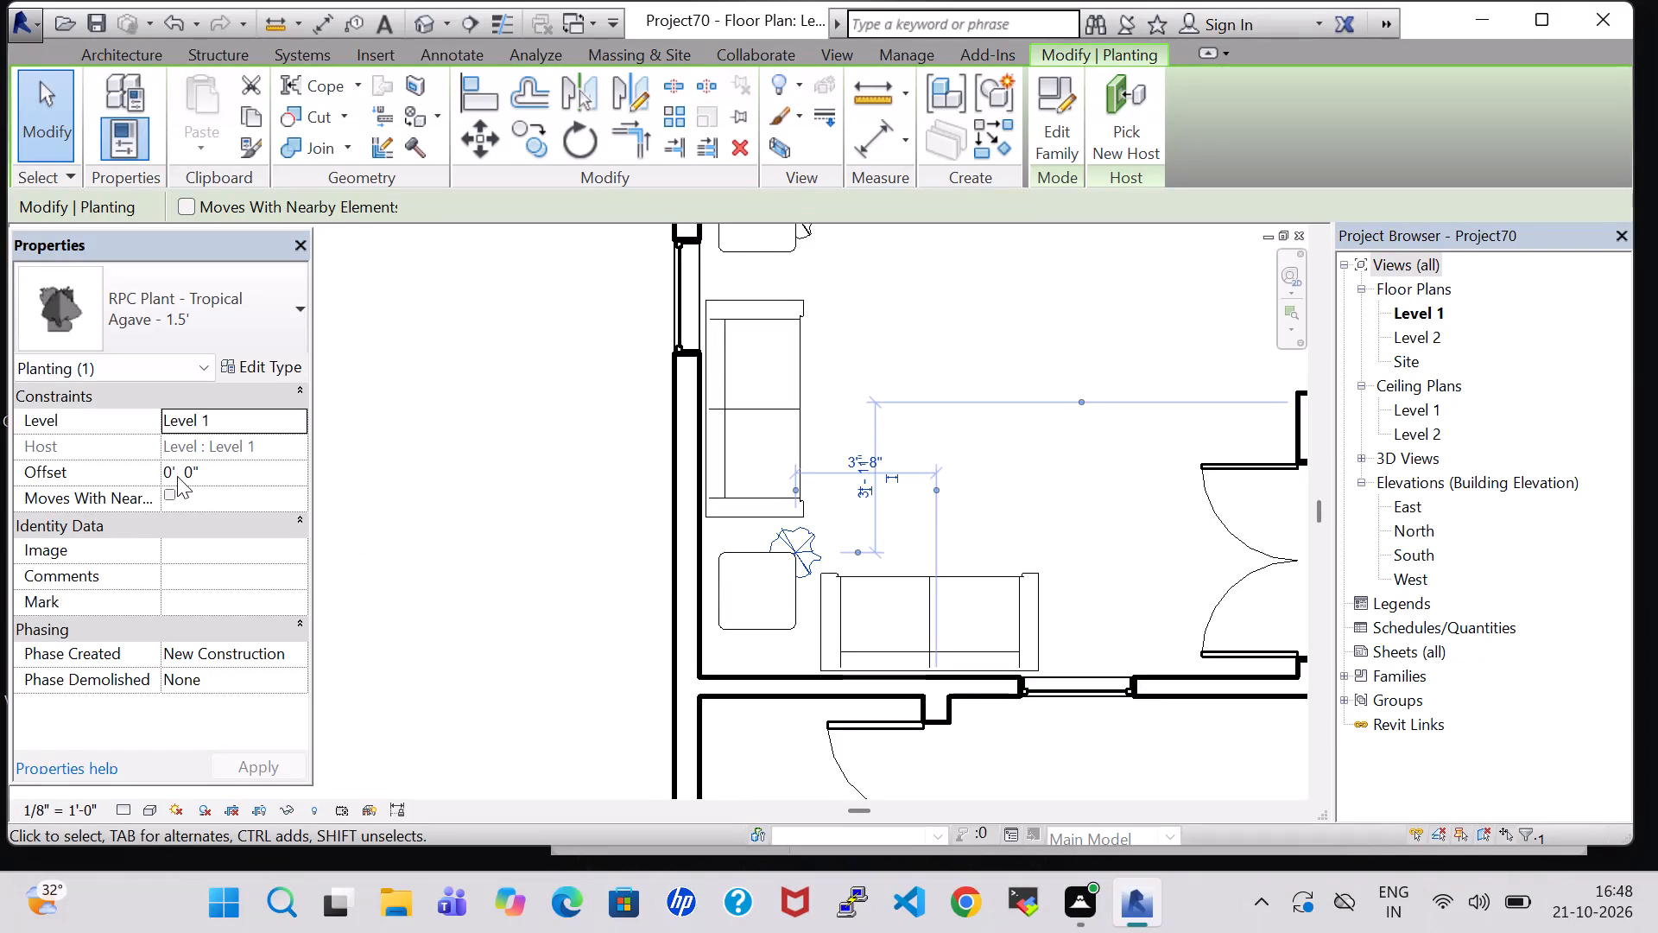
Set the offset of the Tropical Agave plant at the sofa-corner end table to 2' 0".
{"action": "left_click", "coordinate": [177, 476]}
{"action": "left_click", "coordinate": [174, 473]}
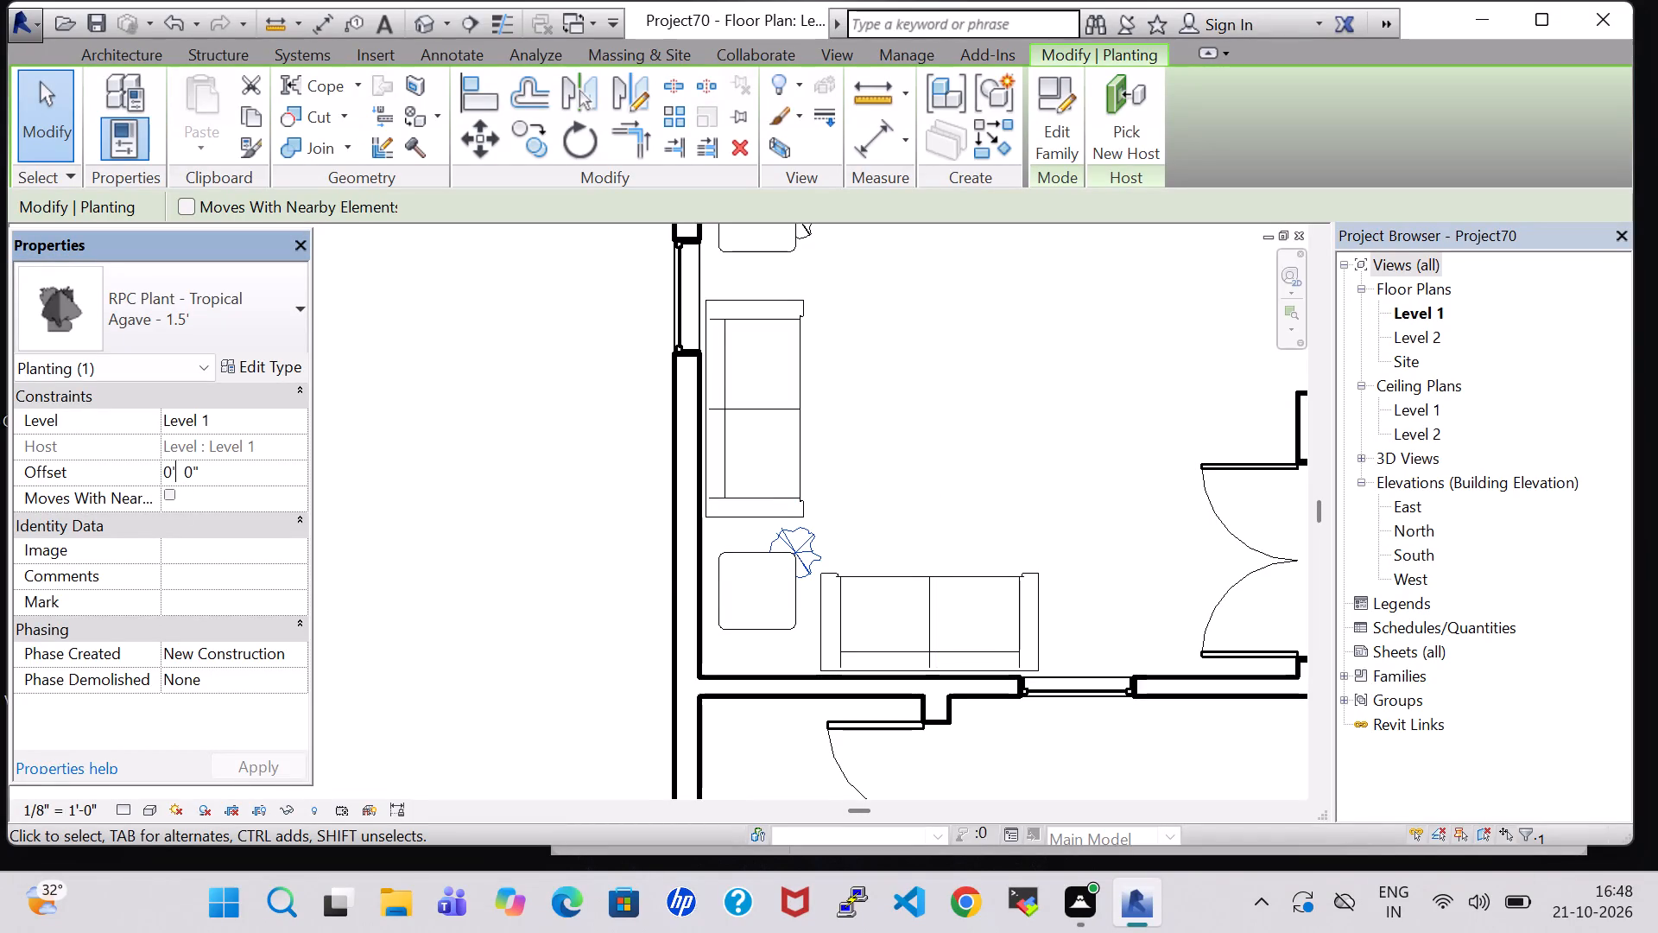
{"action": "key", "text": "Left"}
{"action": "key", "text": "BackSpace"}
{"action": "key", "text": "2"}
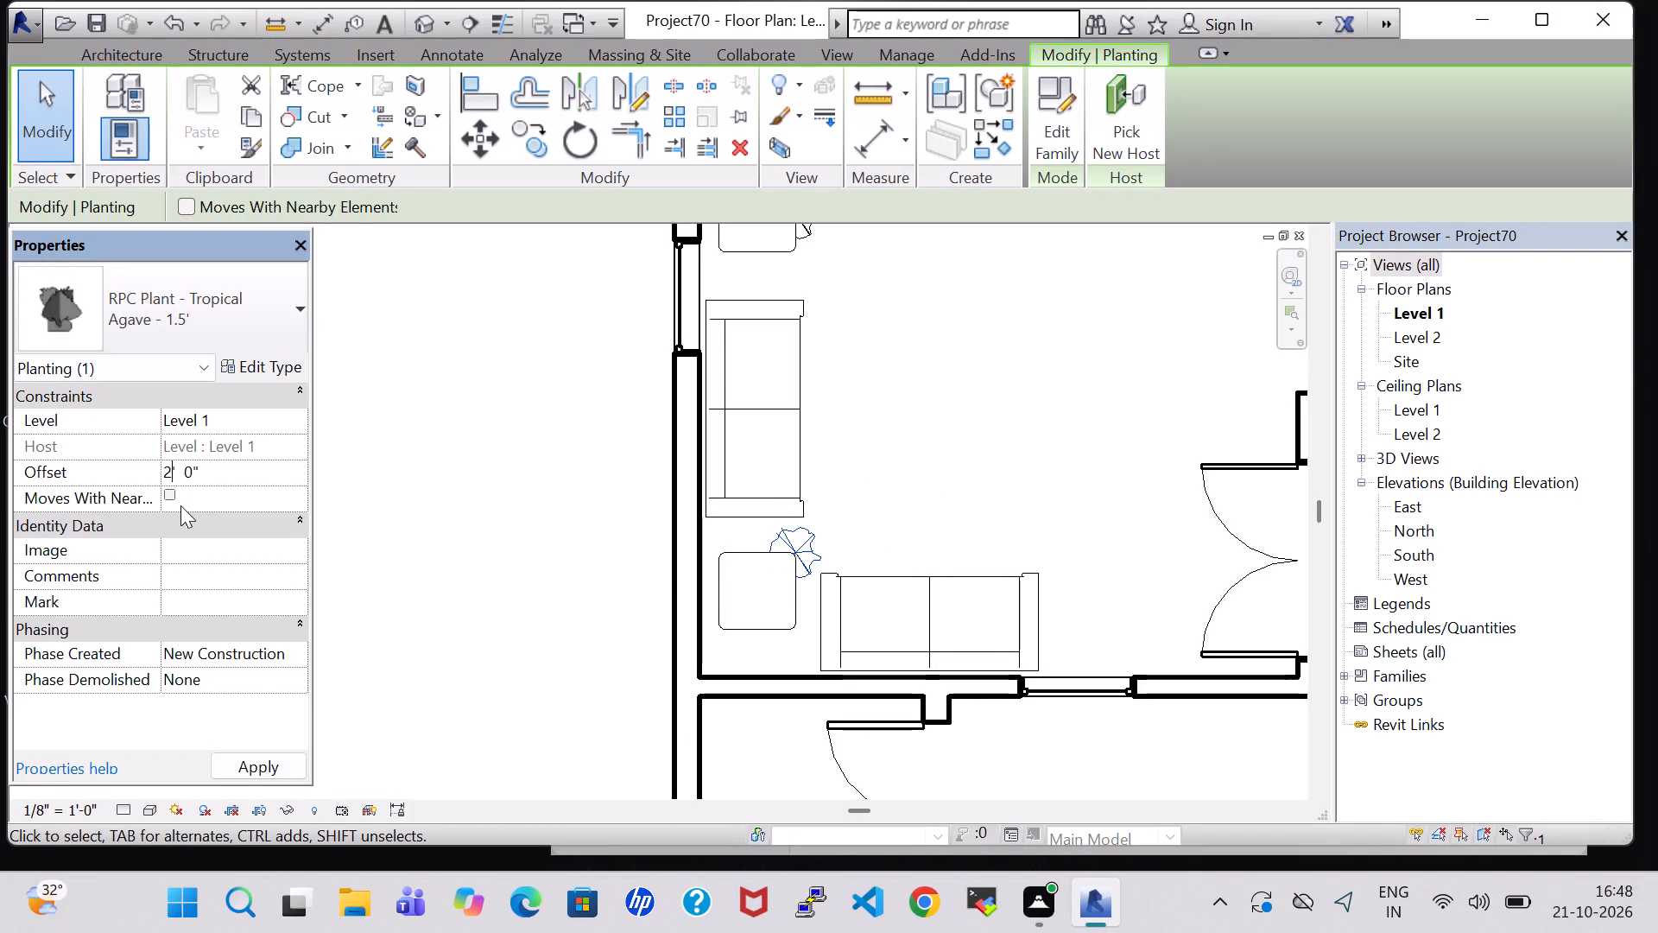
{"action": "left_click", "coordinate": [273, 761]}
Nudge the corner Tropical Agave plant down and across until it sits centred on the end table between the two sofas.
{"action": "key", "text": "Down"}
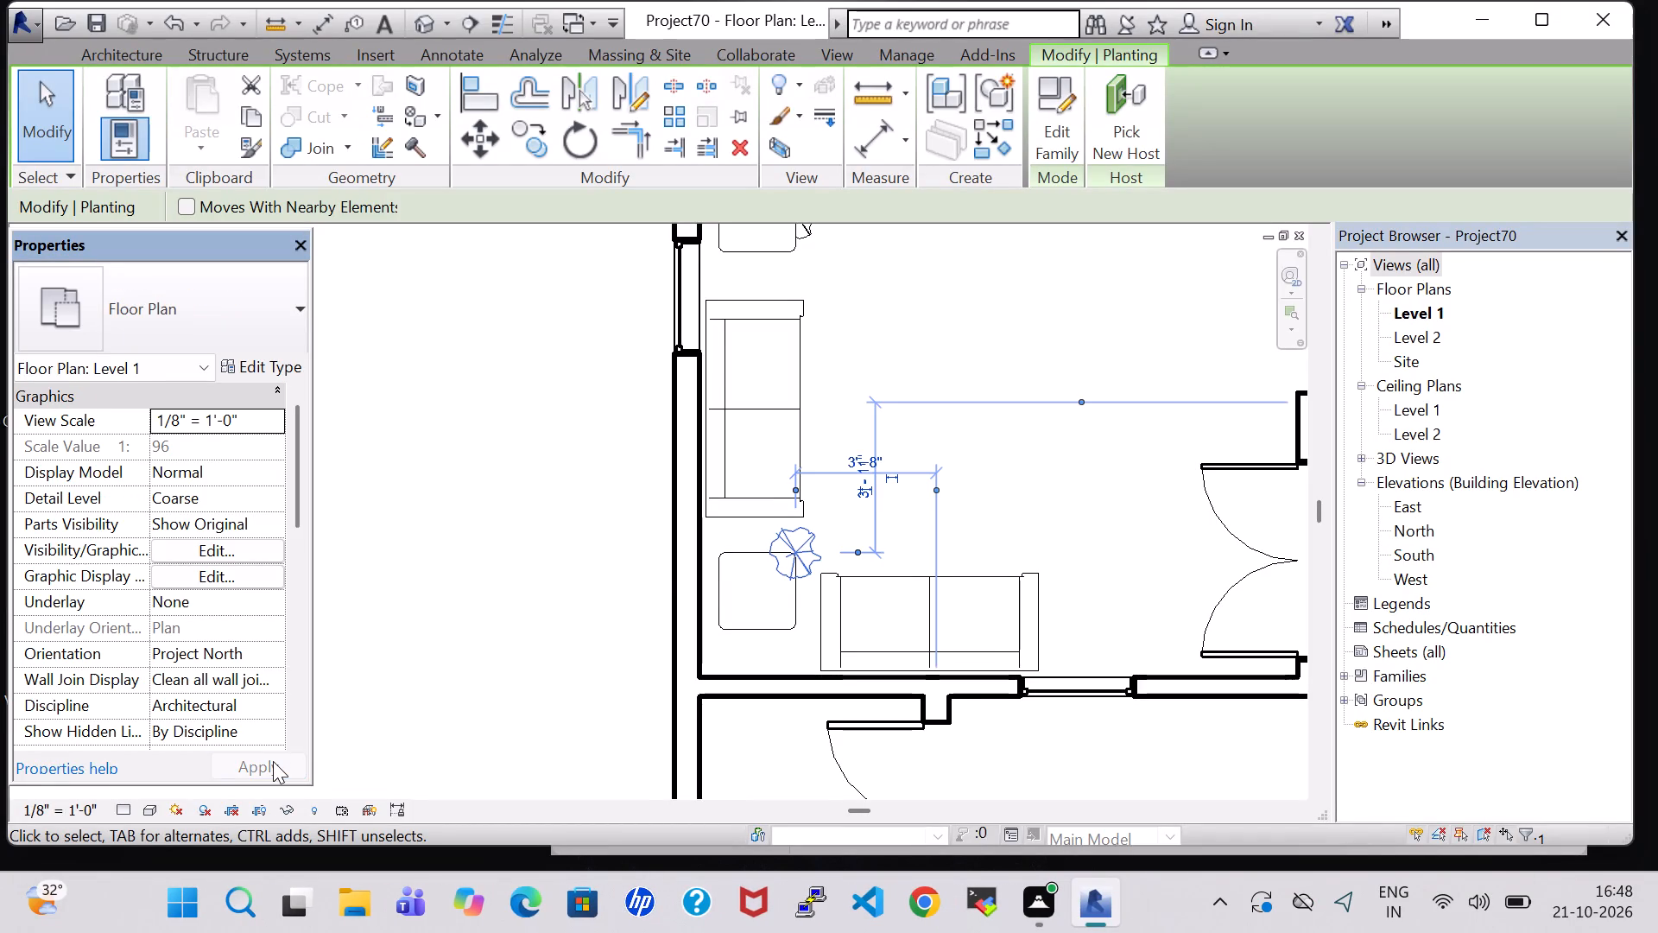
{"action": "key", "text": "Down"}
{"action": "key", "text": "Down"}
{"action": "key", "text": "Down"}
{"action": "key", "text": "Down"}
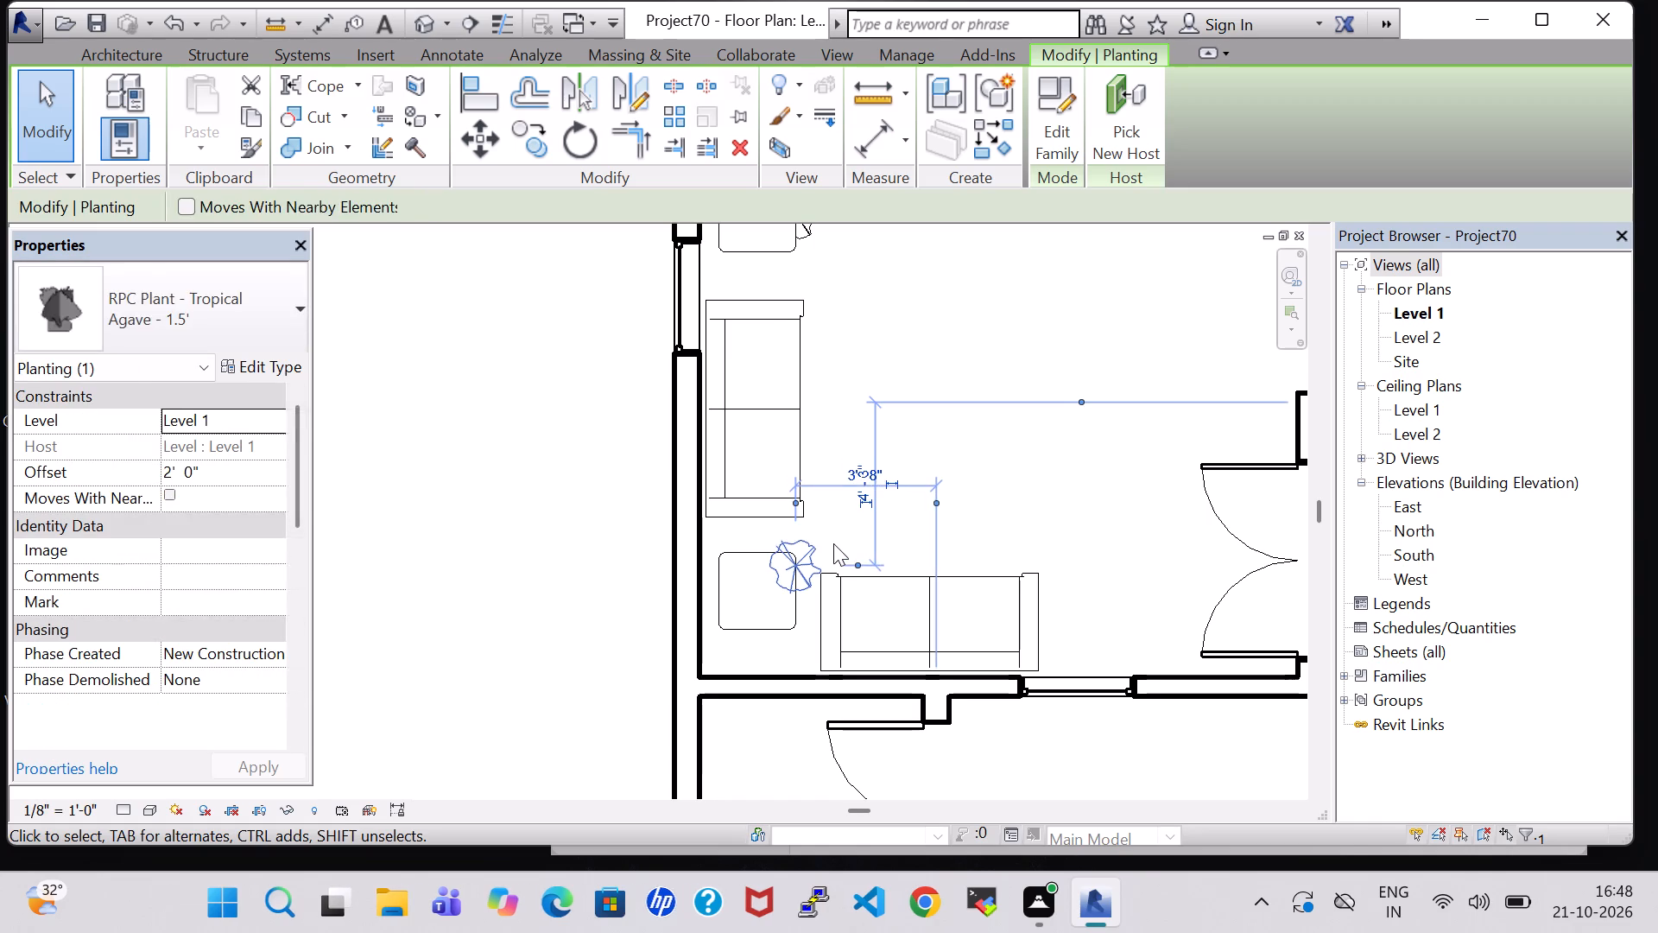
{"action": "key", "text": "Down"}
{"action": "key", "text": "Down"}
{"action": "key", "text": "Down"}
{"action": "key", "text": "Down"}
{"action": "key", "text": "Left"}
{"action": "key", "text": "Left"}
{"action": "key", "text": "Left"}
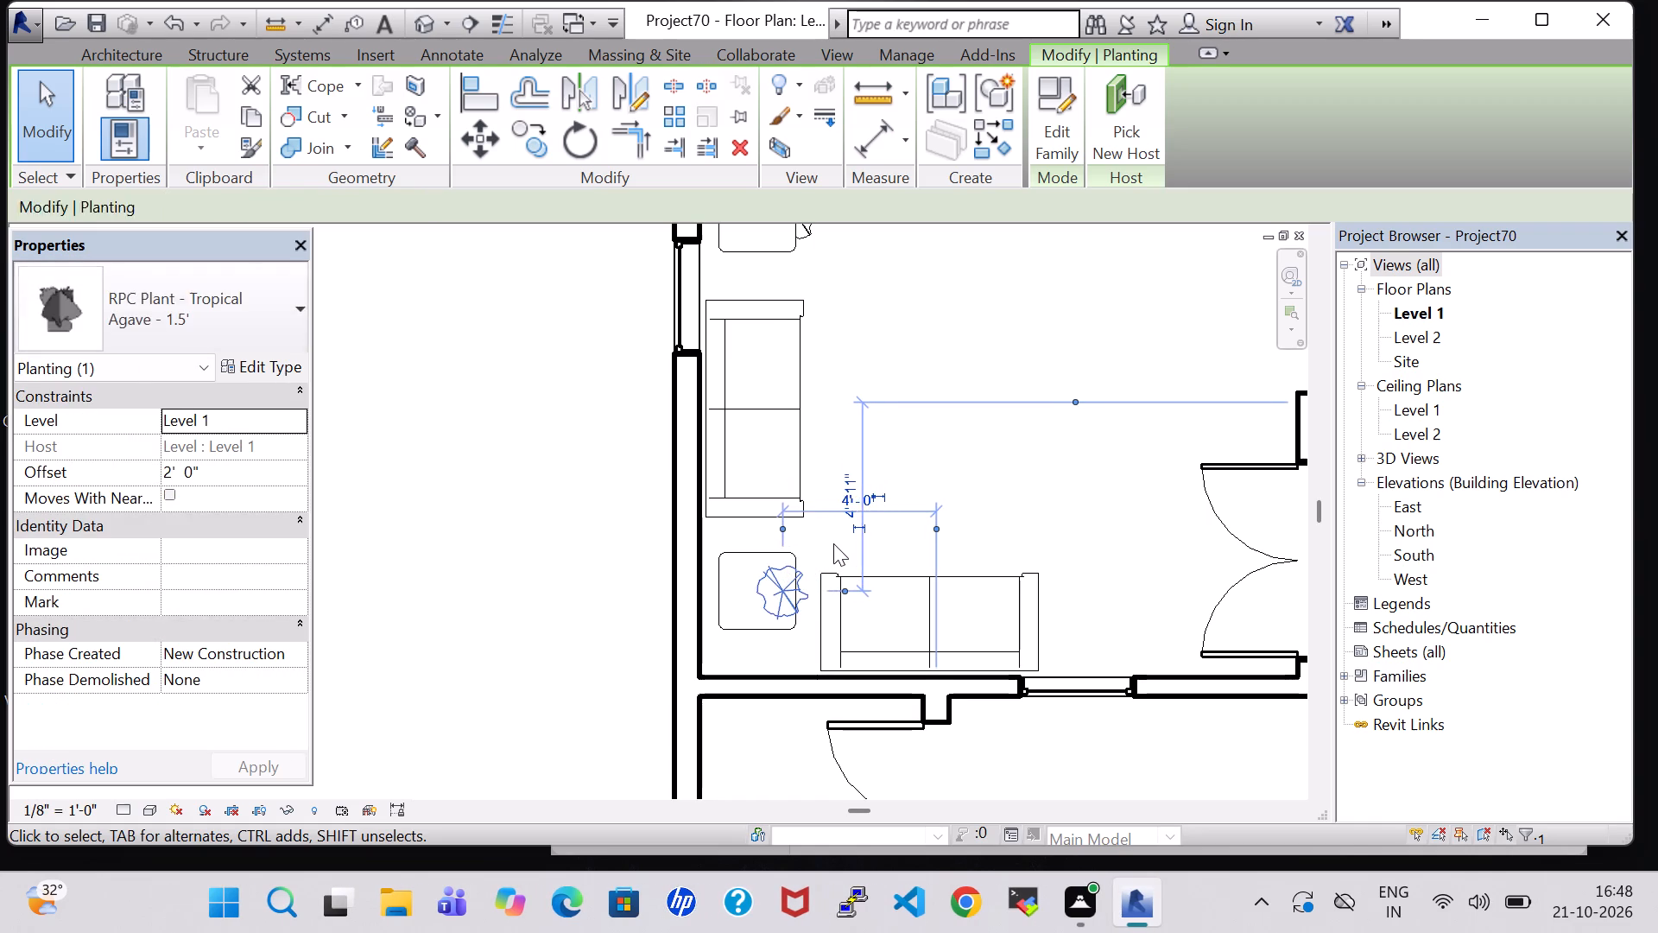
{"action": "key", "text": "Left"}
{"action": "key", "text": "Left"}
{"action": "key", "text": "Left"}
{"action": "left_click", "coordinate": [907, 283]}
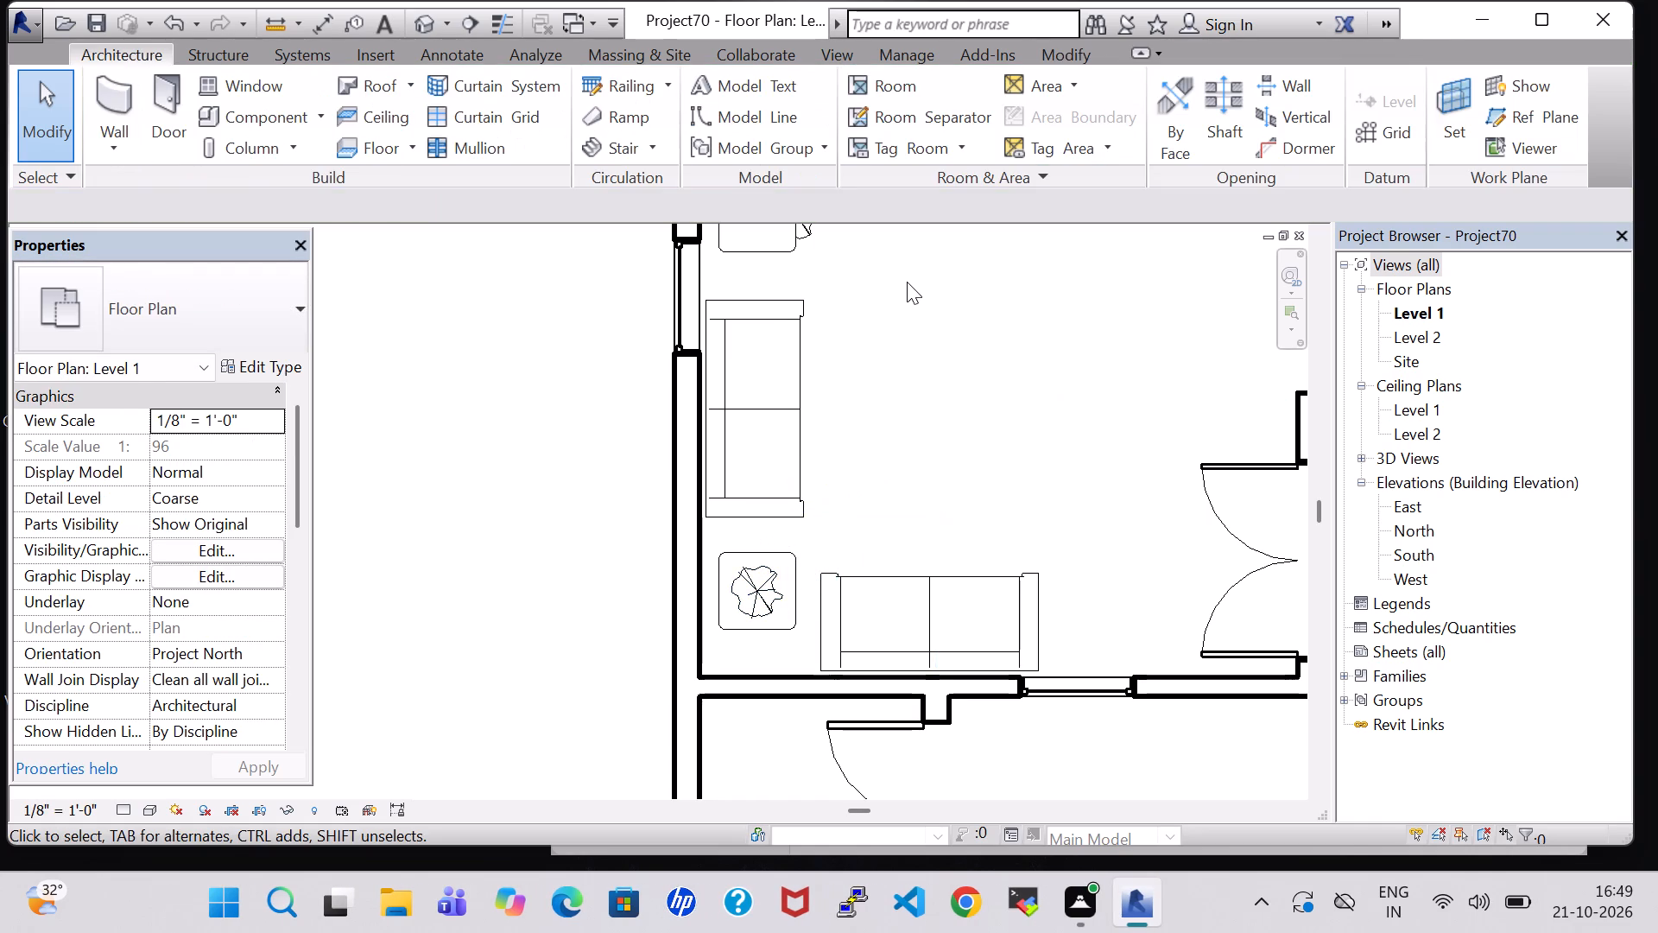
Set the offset of the Tropical Agave plant at the window sofa's other end table to 2' 0".
{"action": "scroll", "coordinate": [907, 282], "scroll_direction": "down", "scroll_amount": 1}
{"action": "middle_click_drag", "start_coordinate": [907, 282], "coordinate": [907, 647]}
{"action": "left_click", "coordinate": [820, 589]}
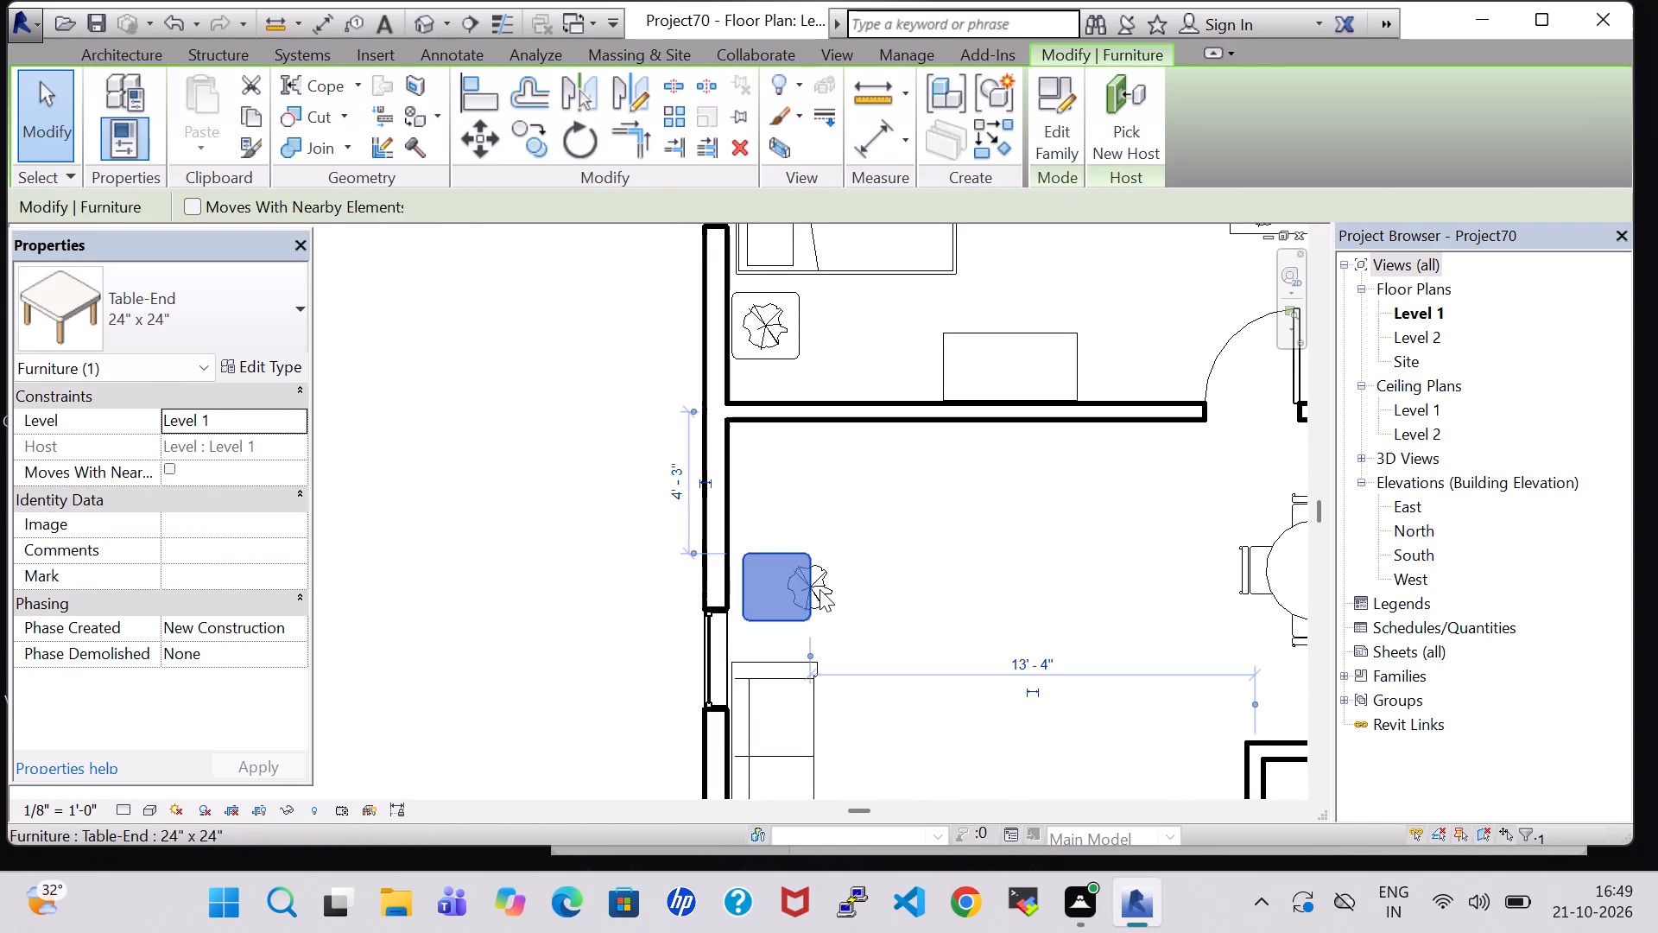
{"action": "left_click", "coordinate": [870, 596]}
{"action": "left_click", "coordinate": [829, 587]}
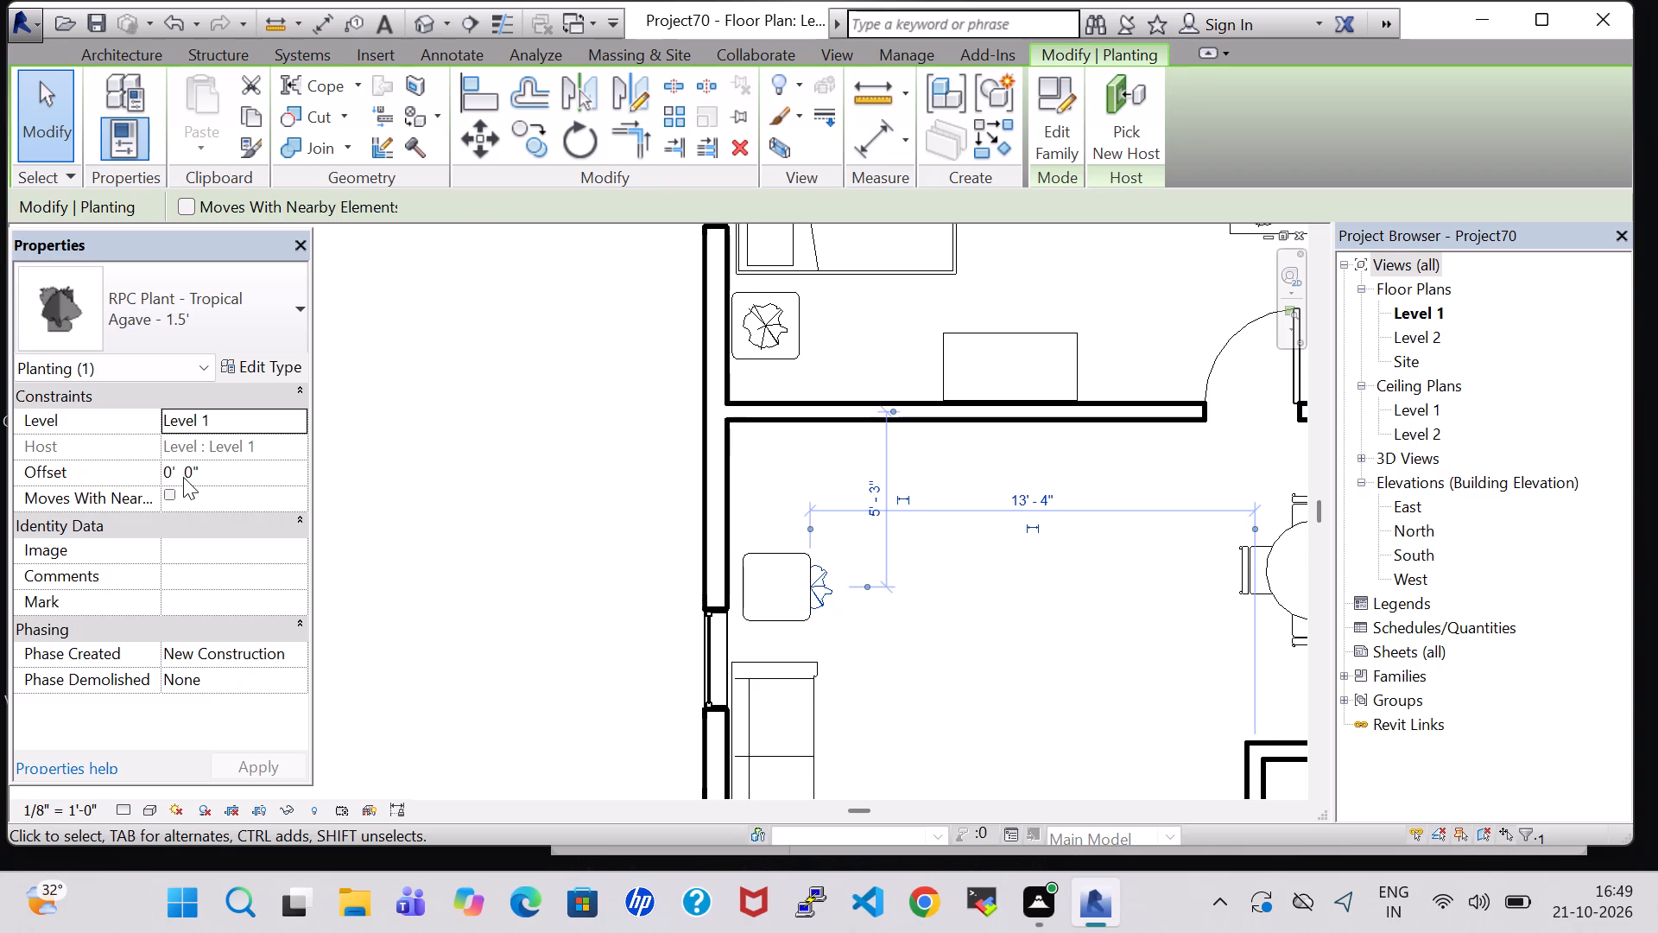
{"action": "double_click", "coordinate": [171, 477]}
{"action": "key", "text": "BackSpace"}
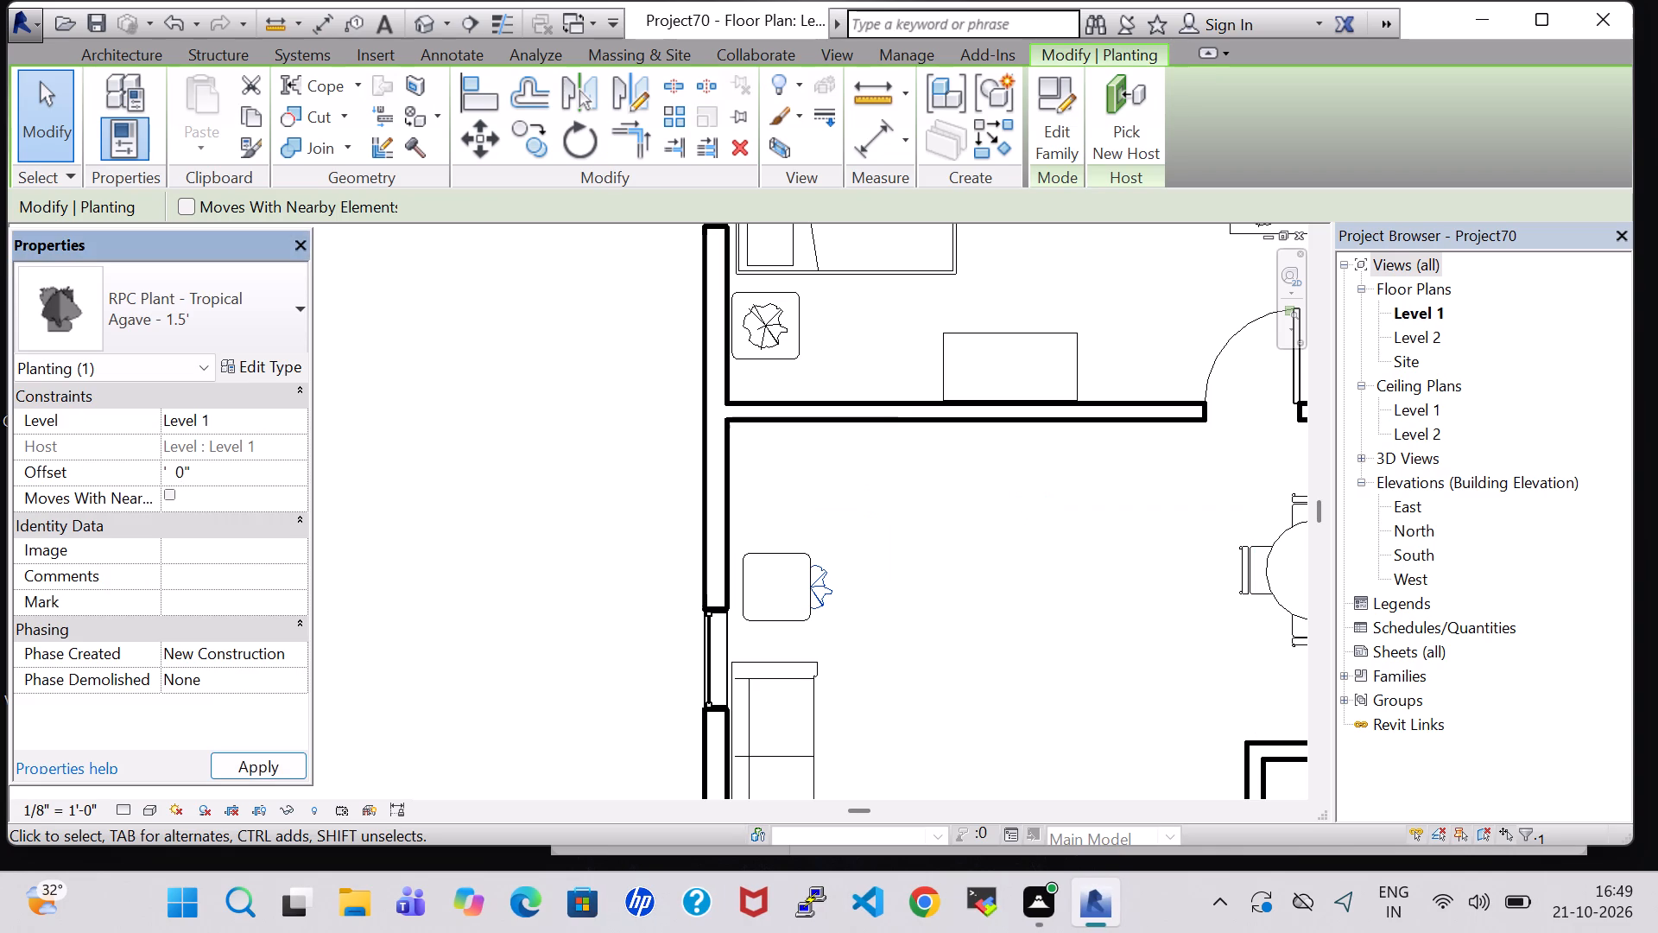
{"action": "key", "text": "2"}
{"action": "left_click", "coordinate": [279, 758]}
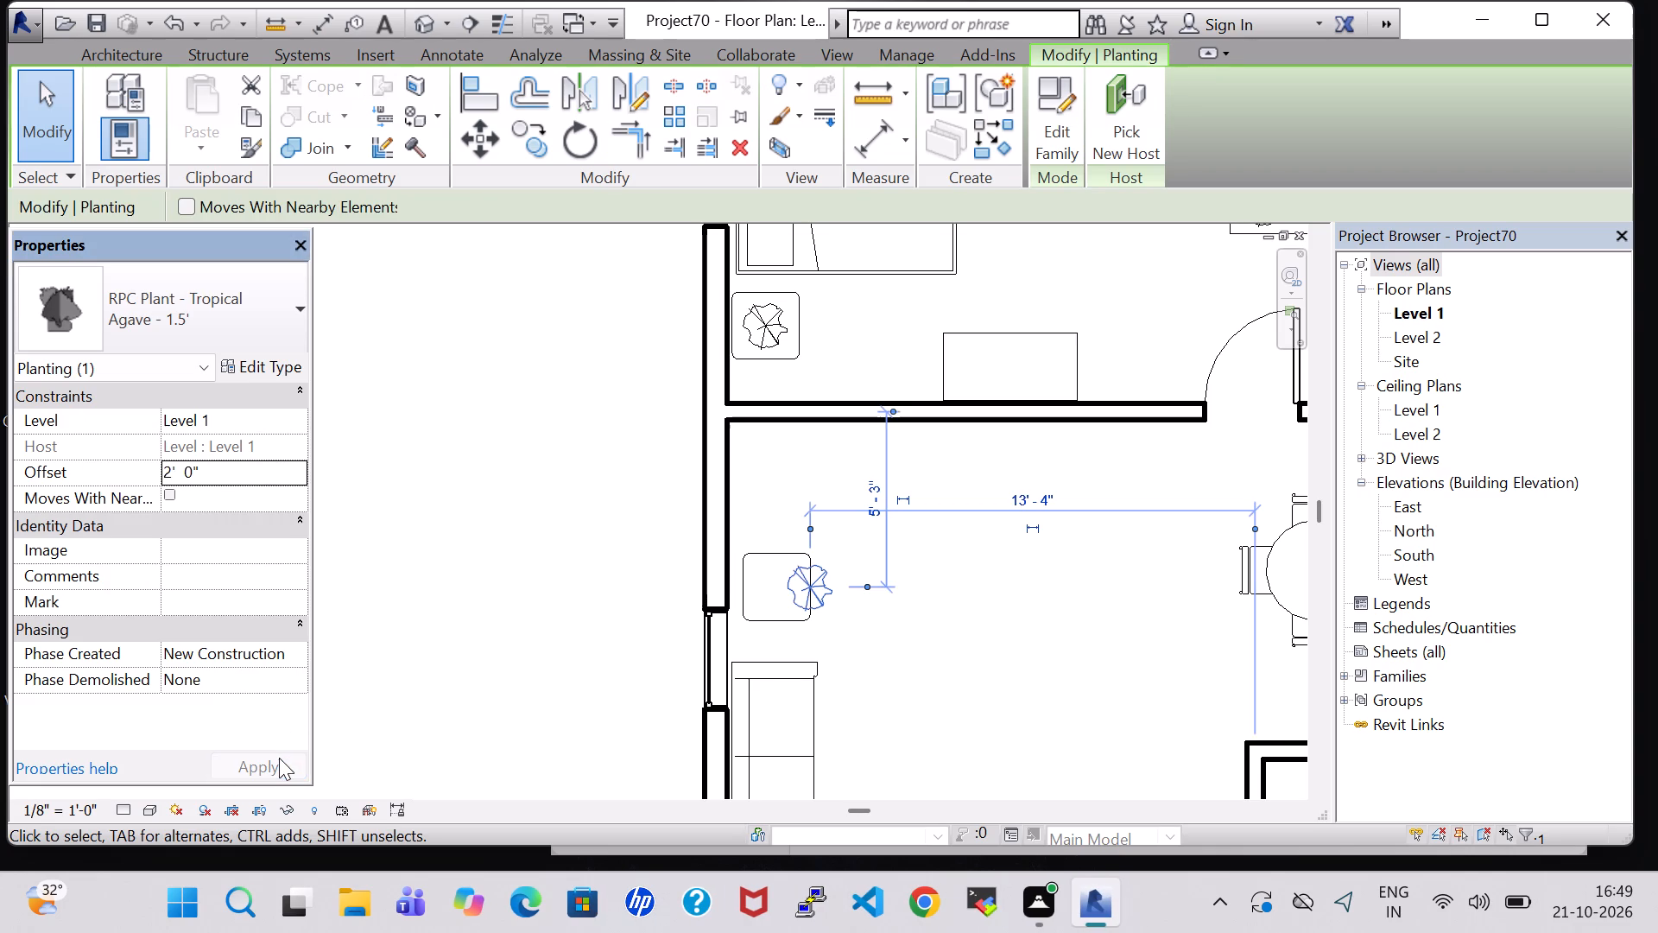
Nudge that plant sideways until it sits centred on the end table near the bedroom wall.
{"action": "key", "text": "Left"}
{"action": "key", "text": "Left"}
{"action": "key", "text": "Left"}
{"action": "key", "text": "Left"}
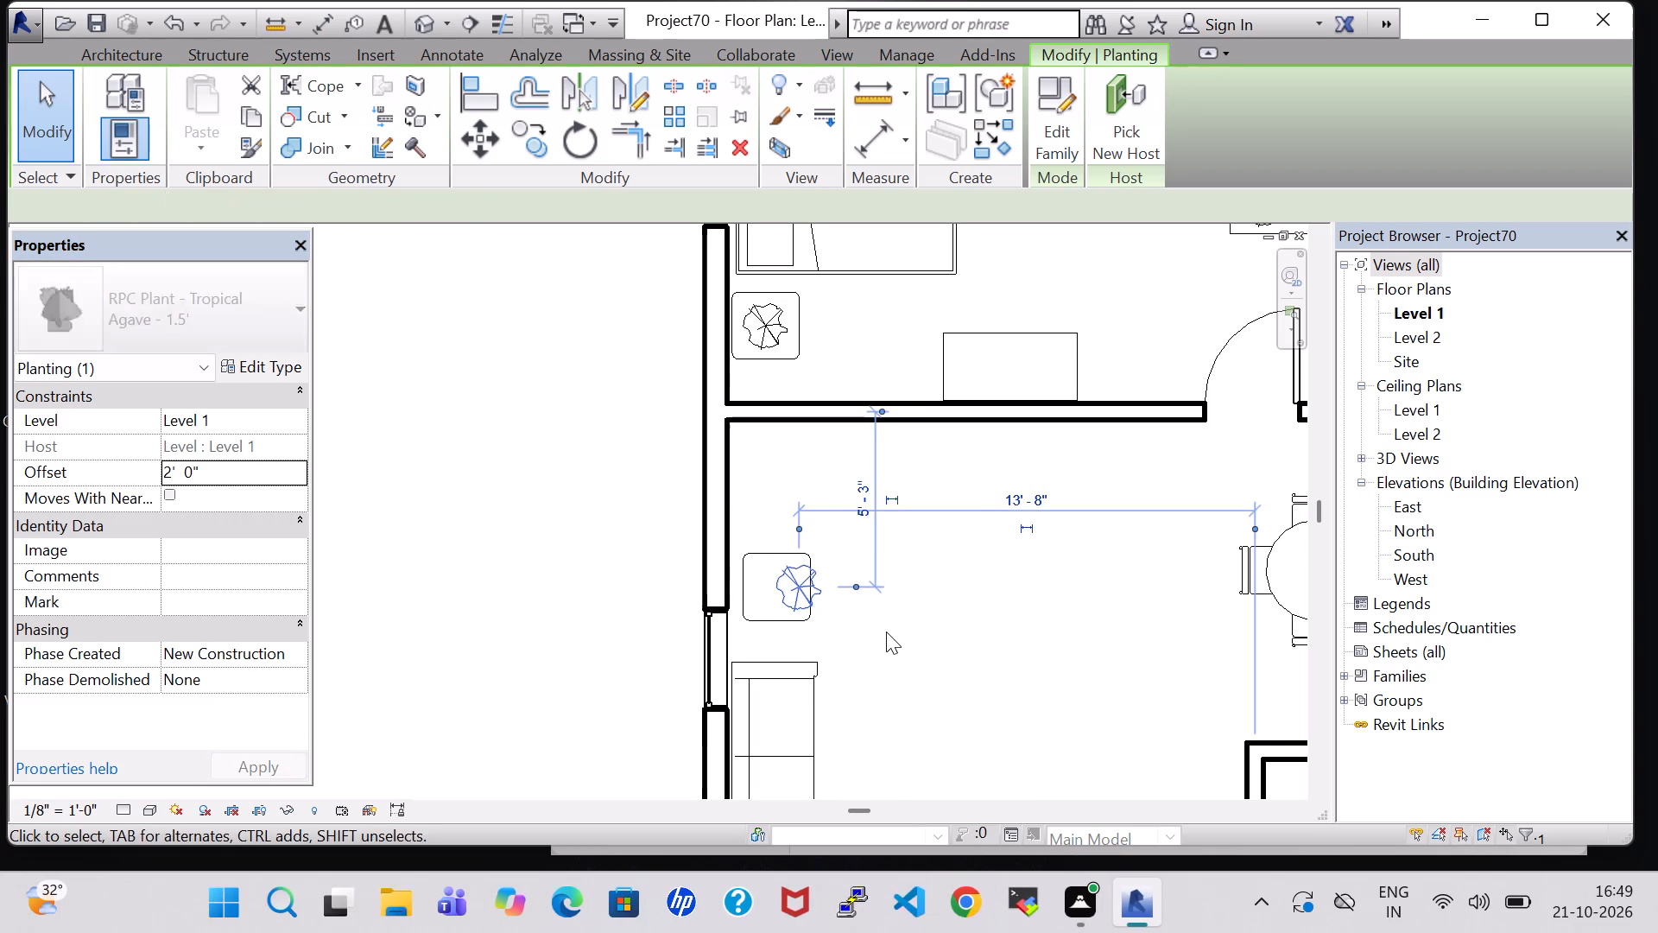
{"action": "key", "text": "Left"}
{"action": "key", "text": "Left"}
{"action": "key", "text": "Left"}
{"action": "left_click", "coordinate": [902, 607]}
Create a similar 32" flat screen TV and place it on the living area side of the bedroom wall, about 9'-5" from the wall between the bedrooms.
{"action": "scroll", "coordinate": [902, 595], "scroll_direction": "down", "scroll_amount": 4}
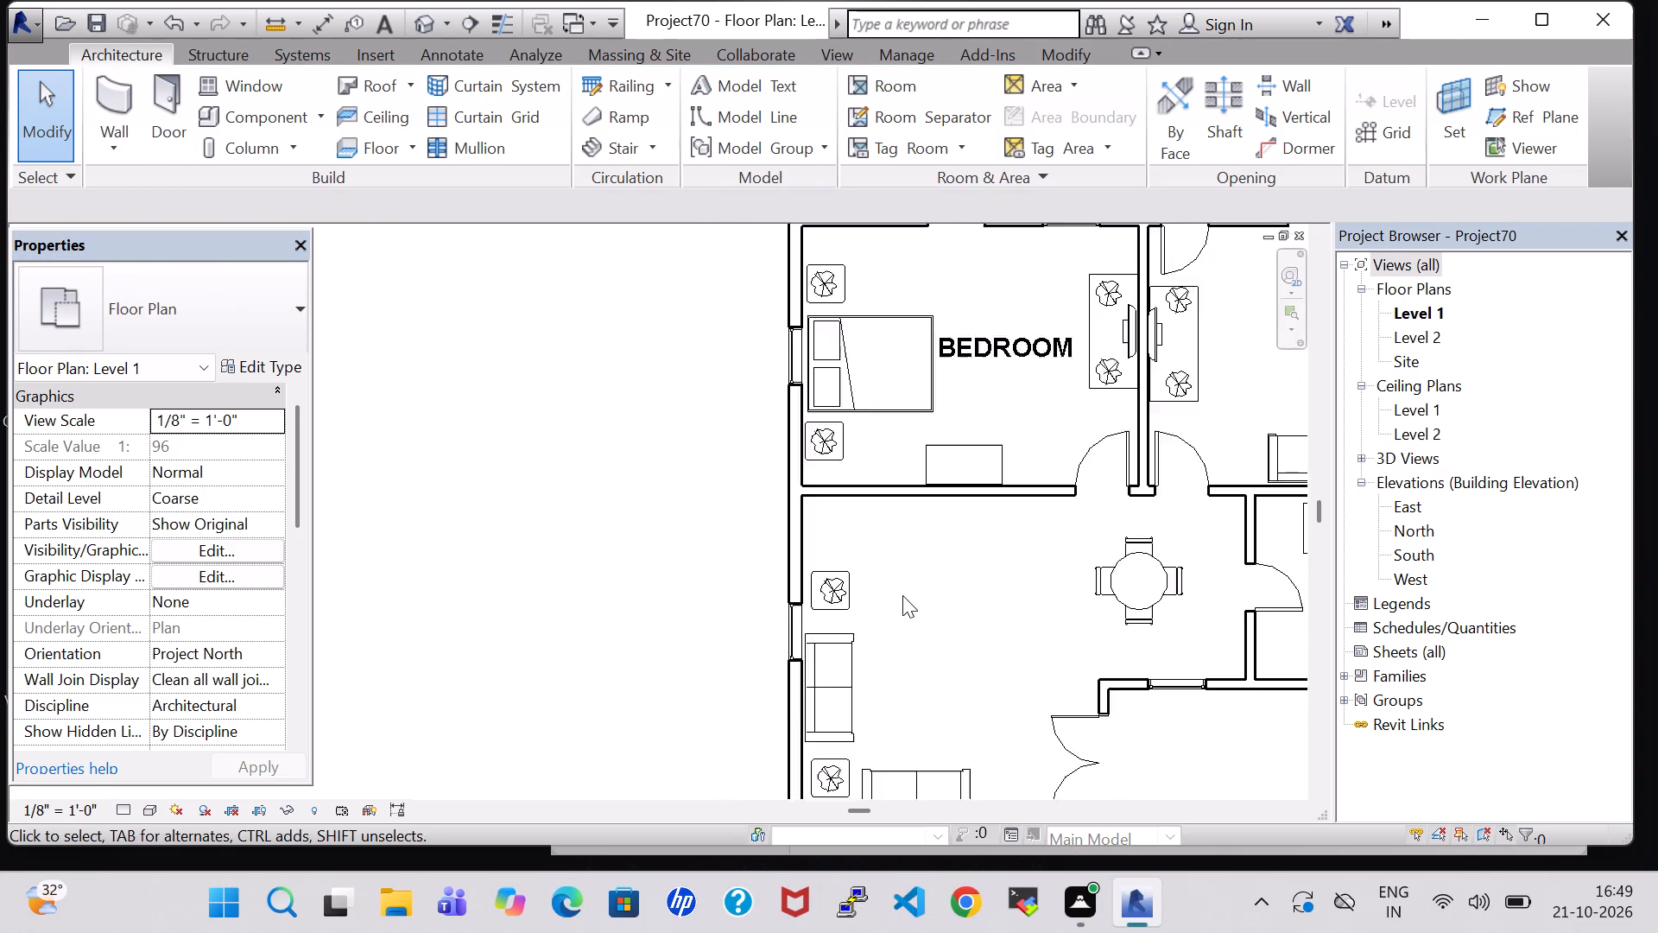
{"action": "scroll", "coordinate": [902, 595], "scroll_direction": "down", "scroll_amount": 4}
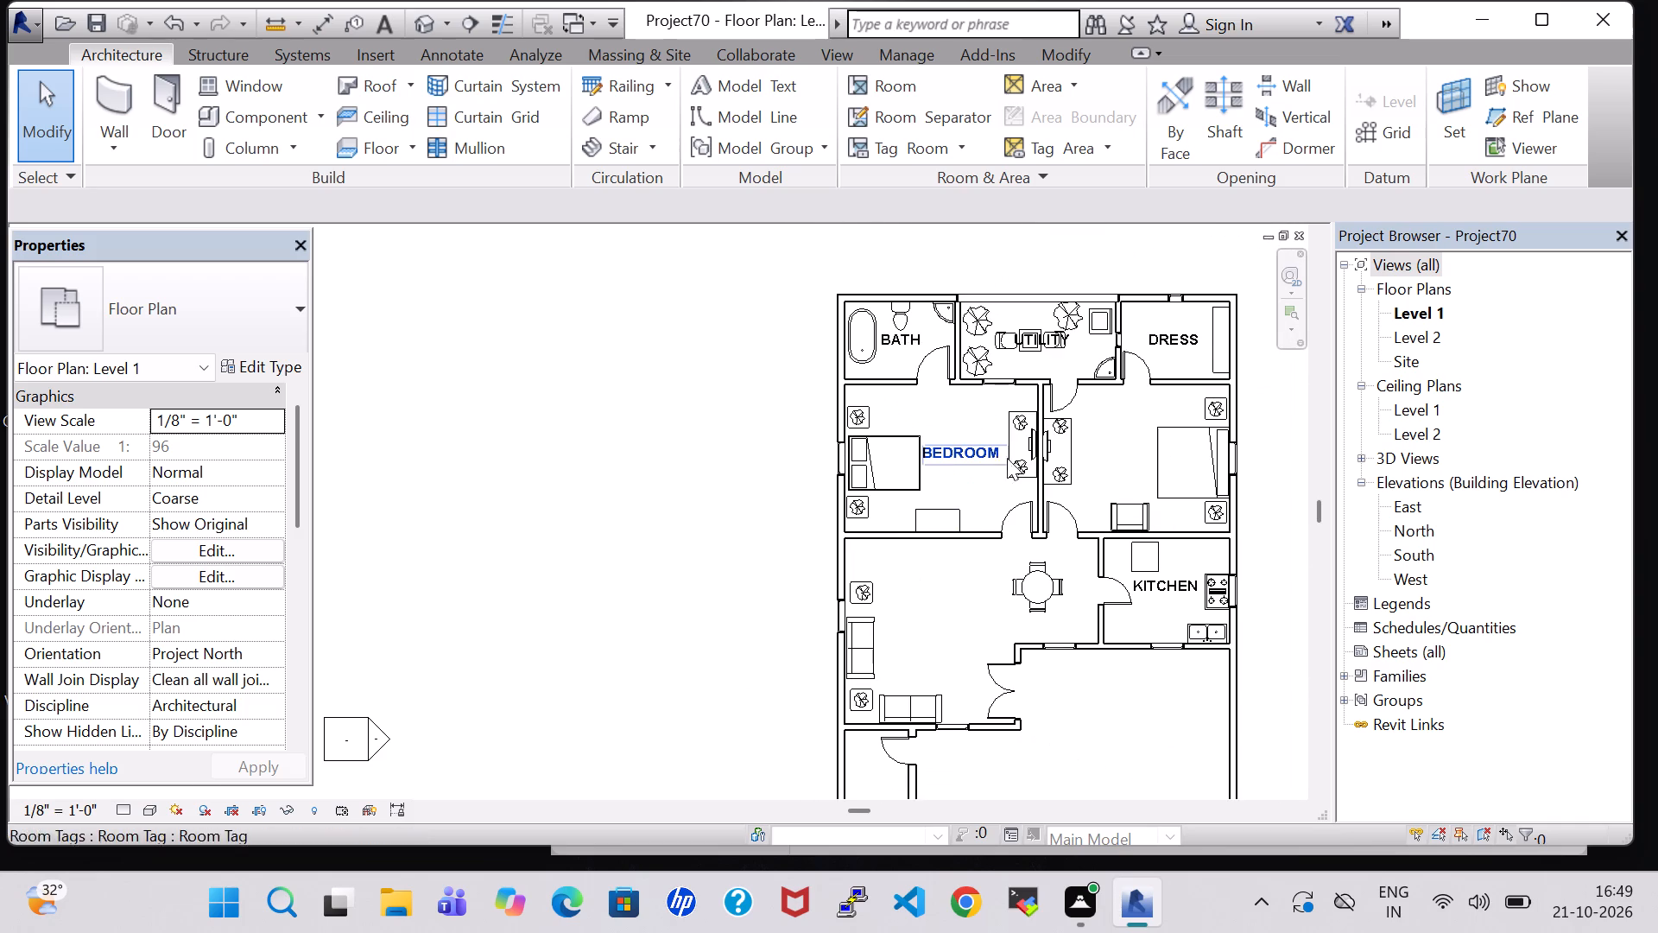
{"action": "left_click", "coordinate": [1030, 448]}
{"action": "right_click", "coordinate": [1030, 448]}
{"action": "left_click", "coordinate": [1151, 468]}
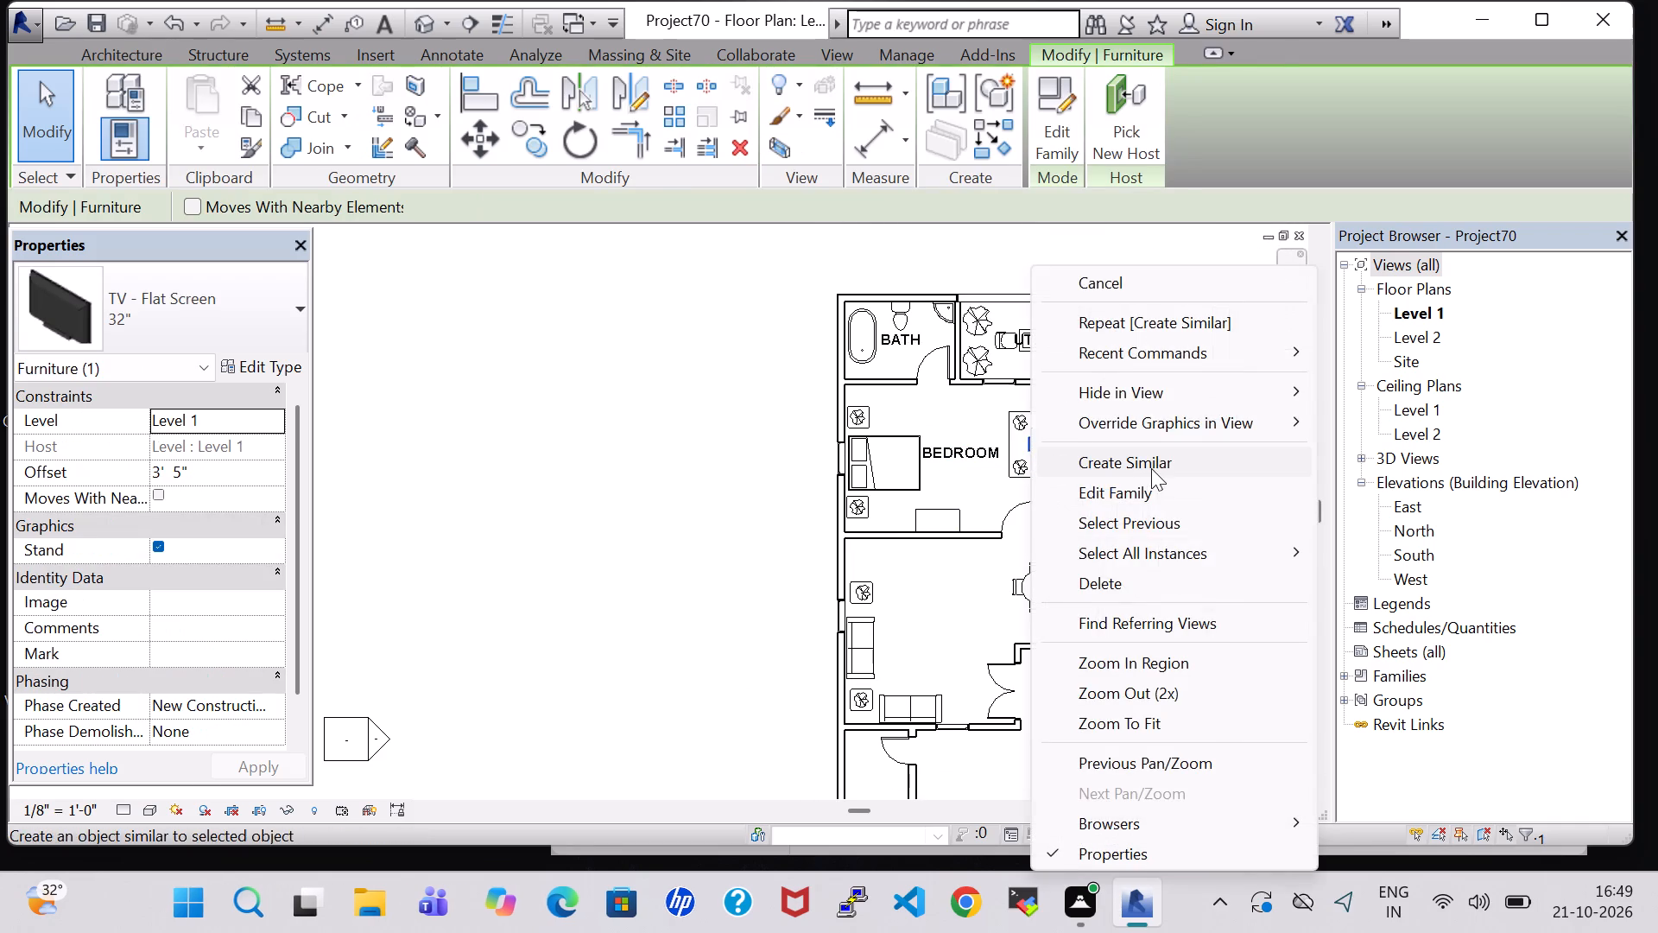
{"action": "scroll", "coordinate": [940, 552], "scroll_direction": "up", "scroll_amount": 6}
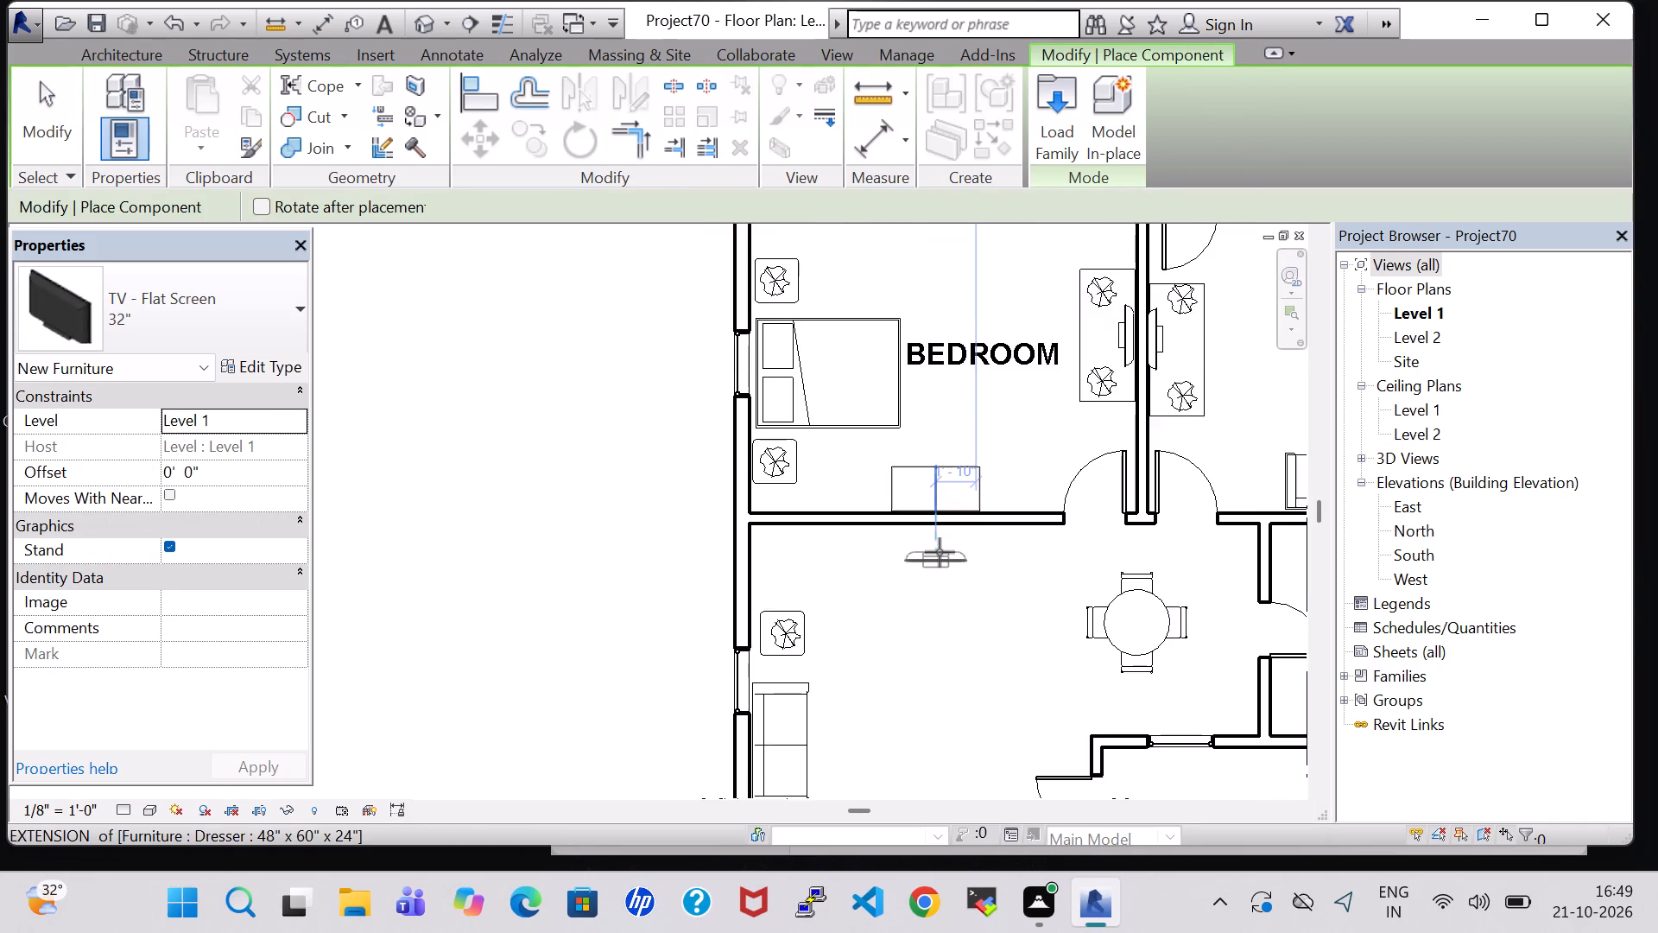
{"action": "left_click", "coordinate": [929, 517]}
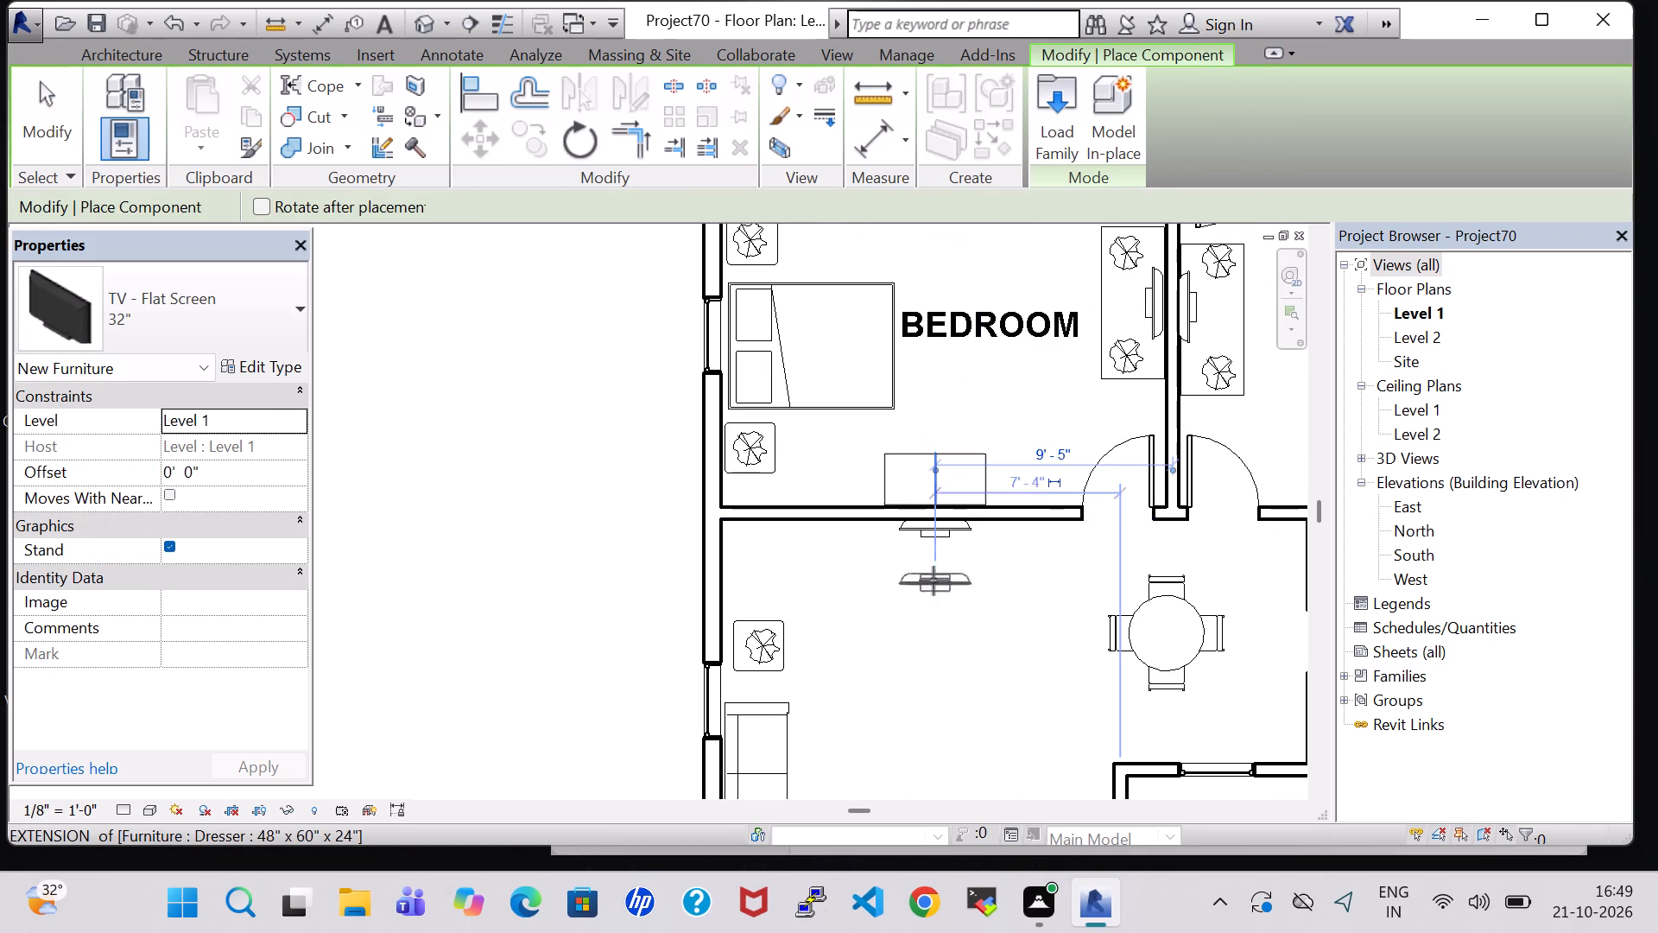
{"action": "key", "text": "Escape"}
{"action": "key", "text": "Escape"}
Examine the living area TV's type properties and the available families and types.
{"action": "left_click", "coordinate": [936, 536]}
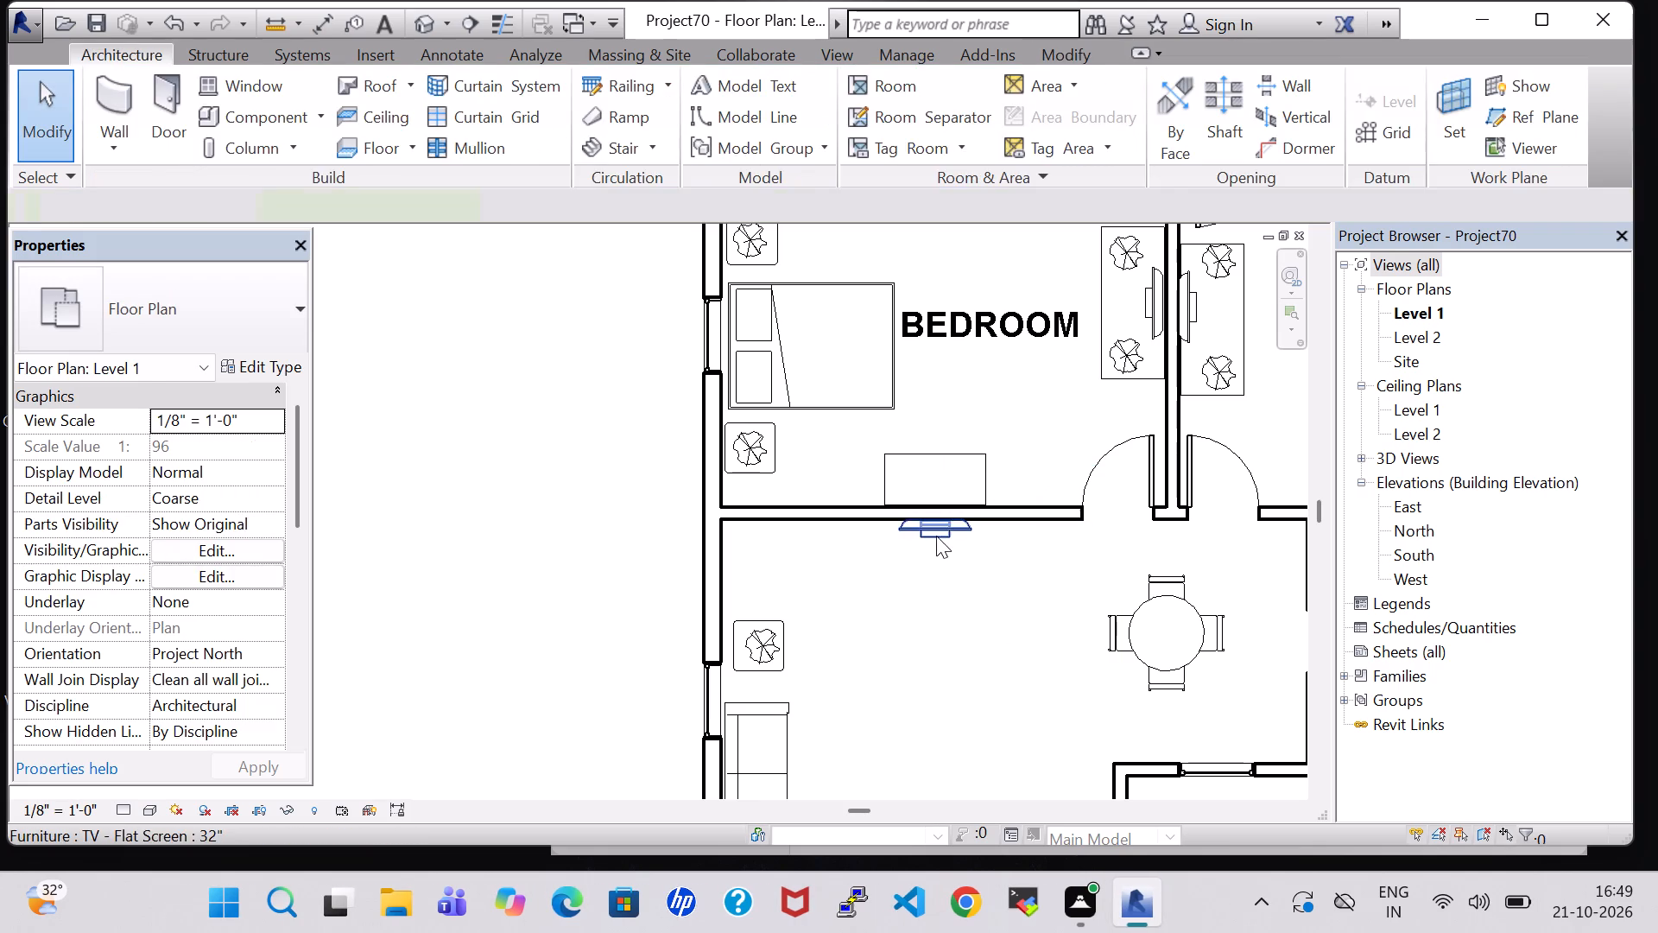
{"action": "left_click", "coordinate": [270, 366]}
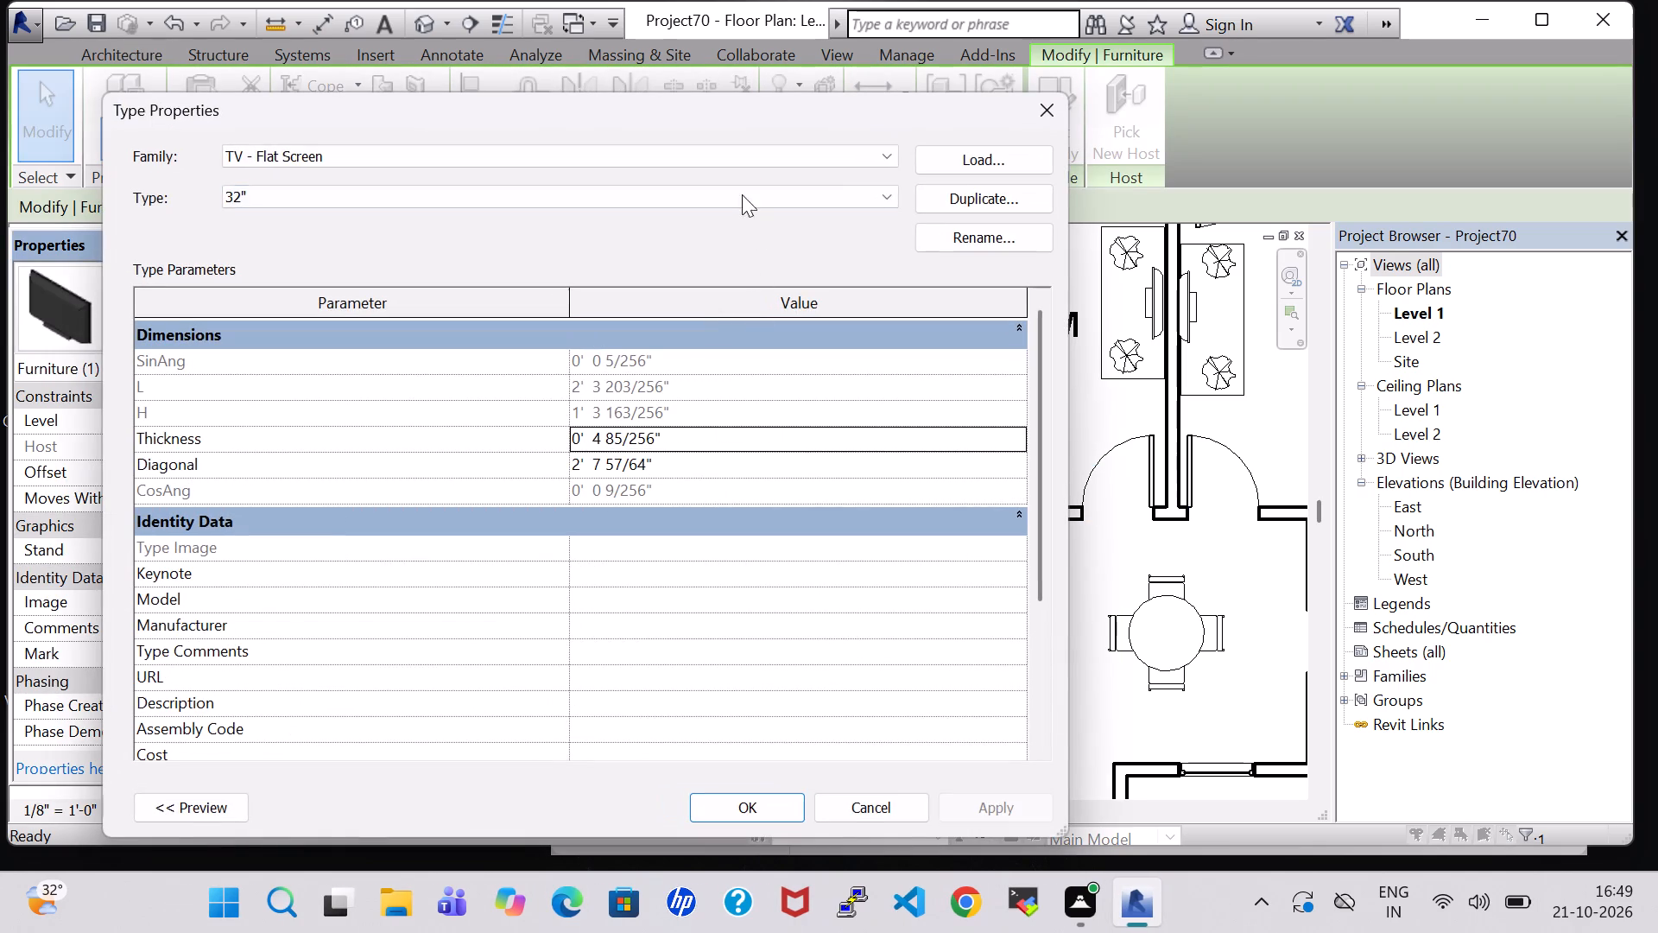
{"action": "left_click", "coordinate": [731, 162]}
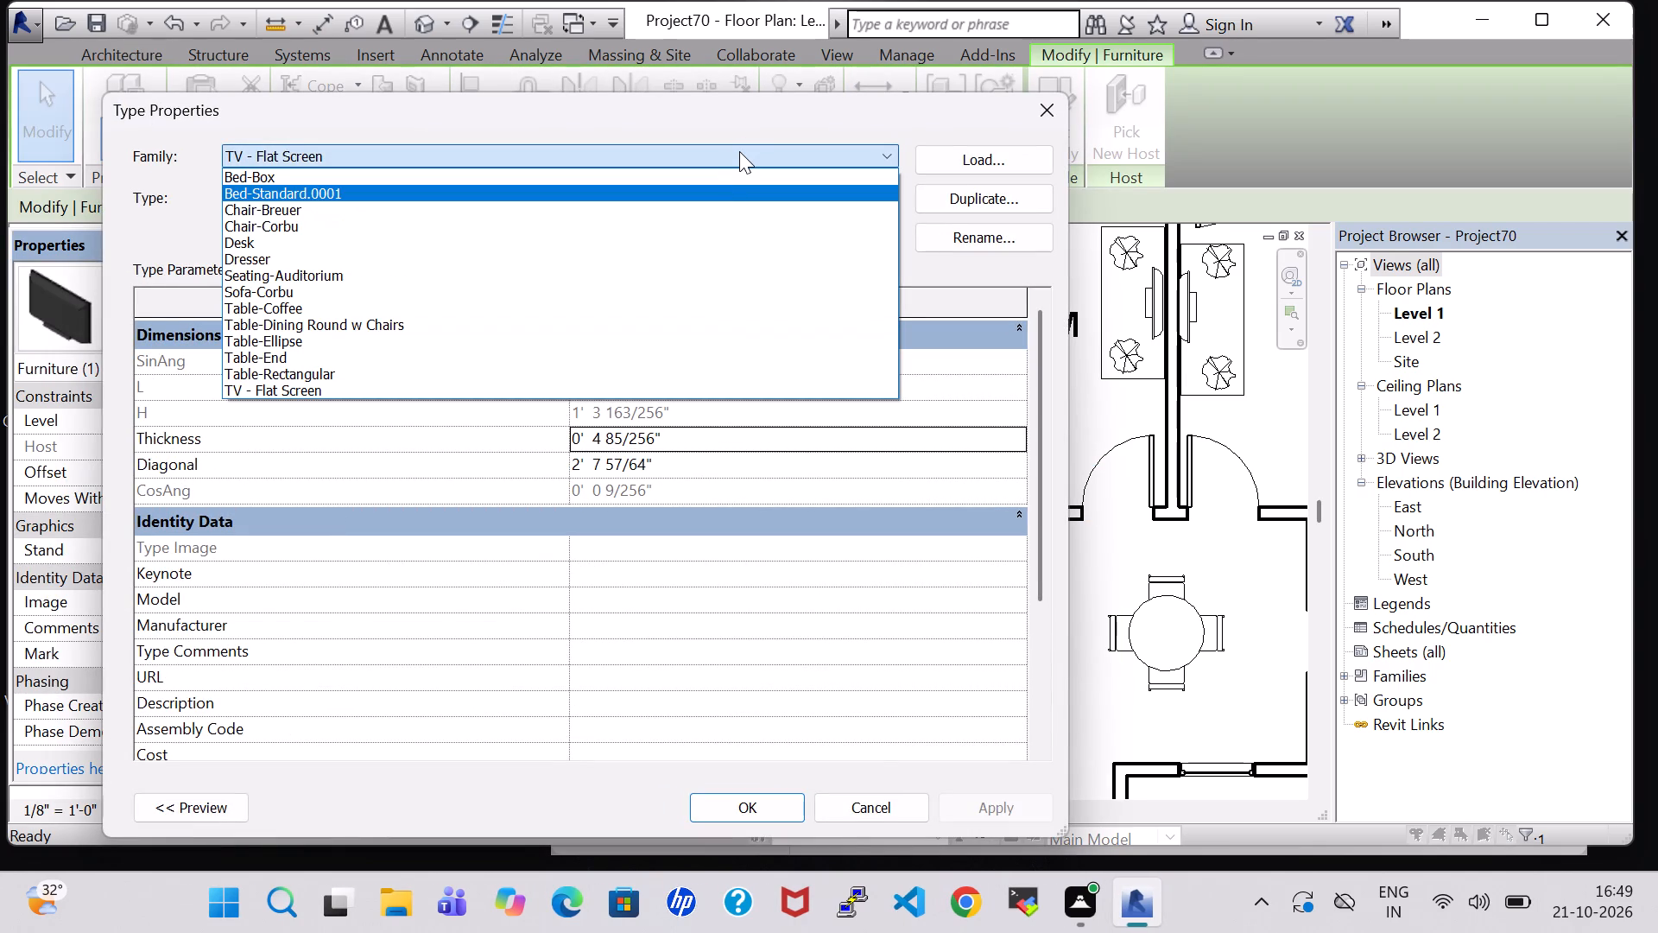
{"action": "left_click", "coordinate": [739, 151]}
{"action": "left_click", "coordinate": [738, 211]}
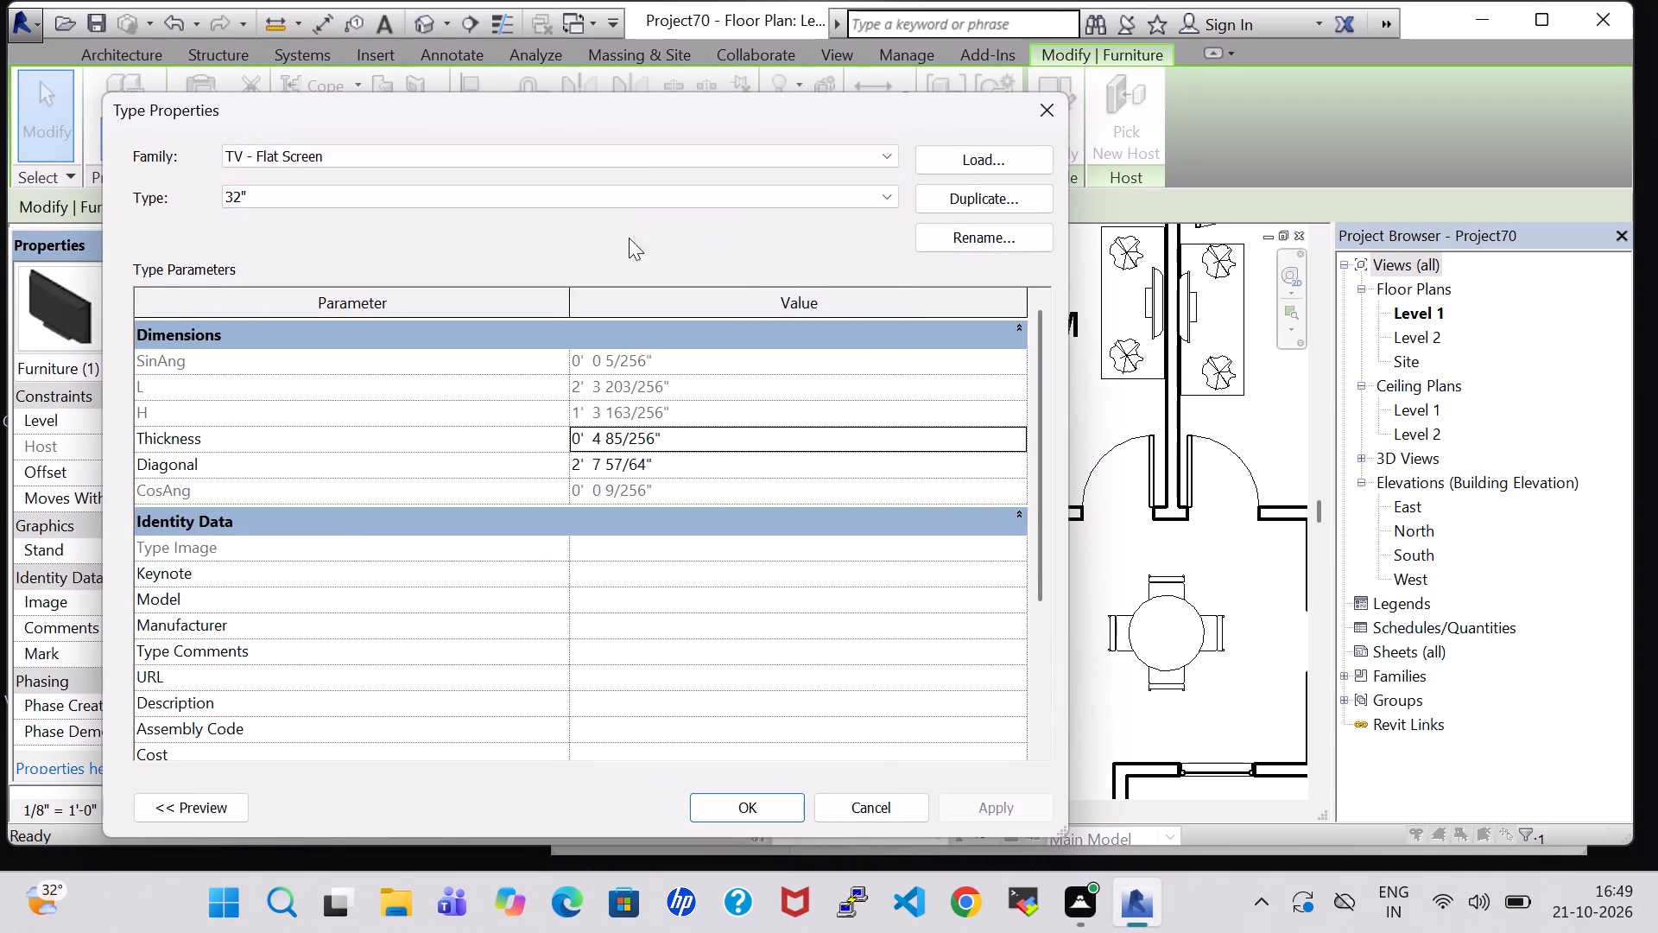
{"action": "left_click", "coordinate": [648, 200]}
{"action": "left_click", "coordinate": [569, 301]}
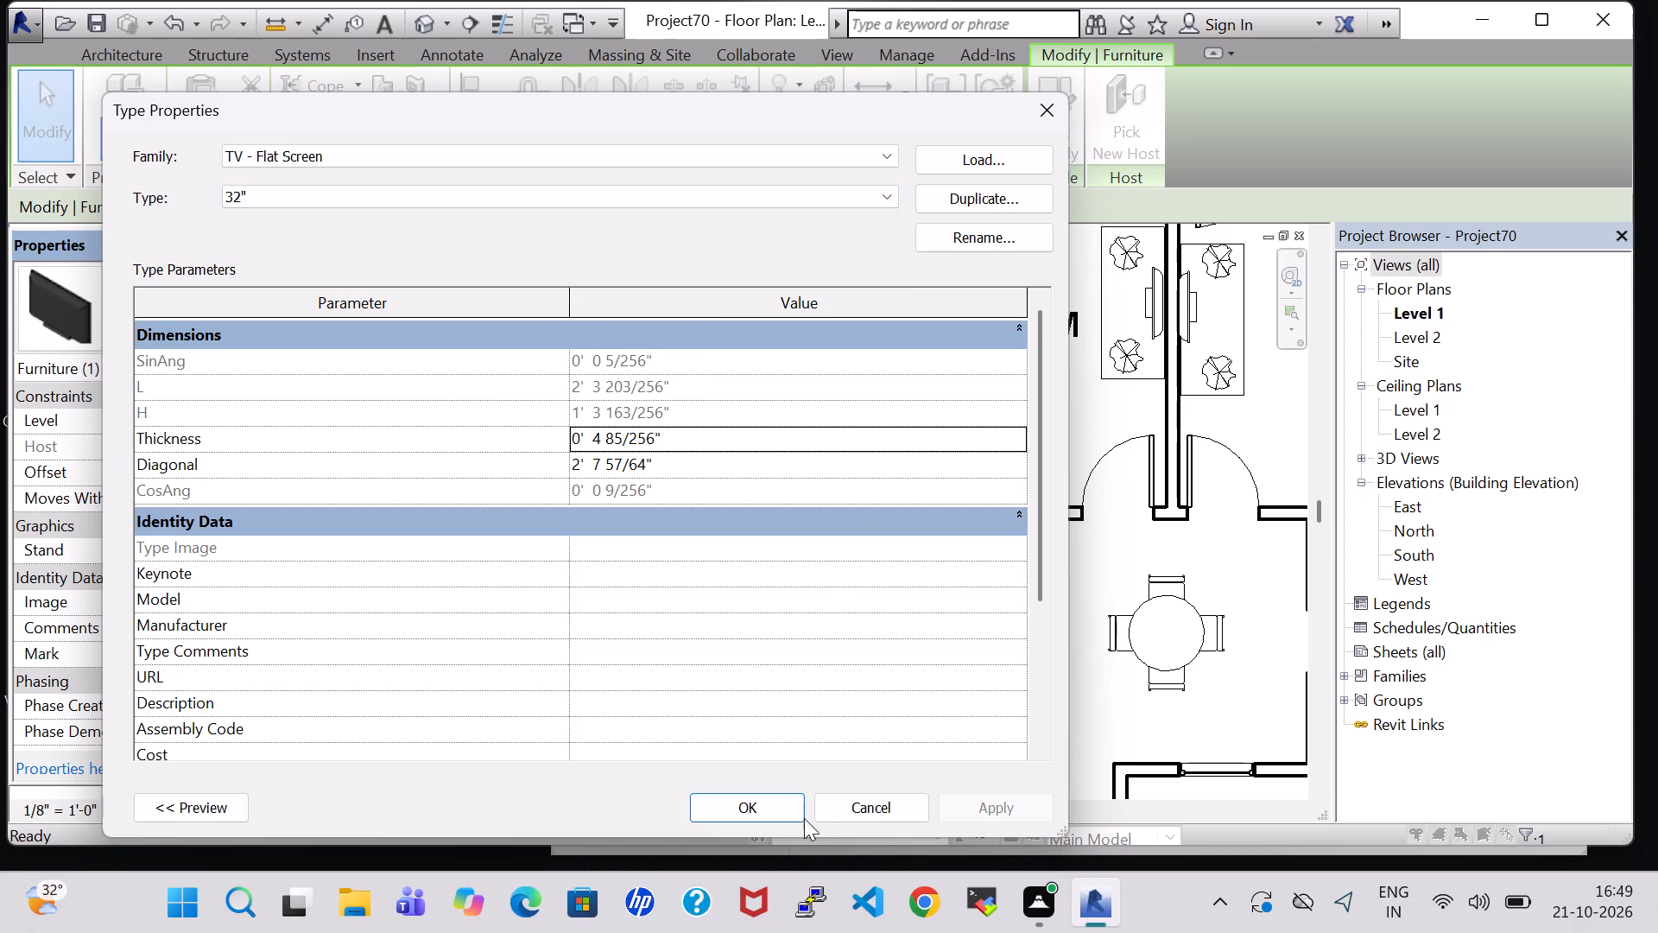
{"action": "left_click", "coordinate": [786, 822]}
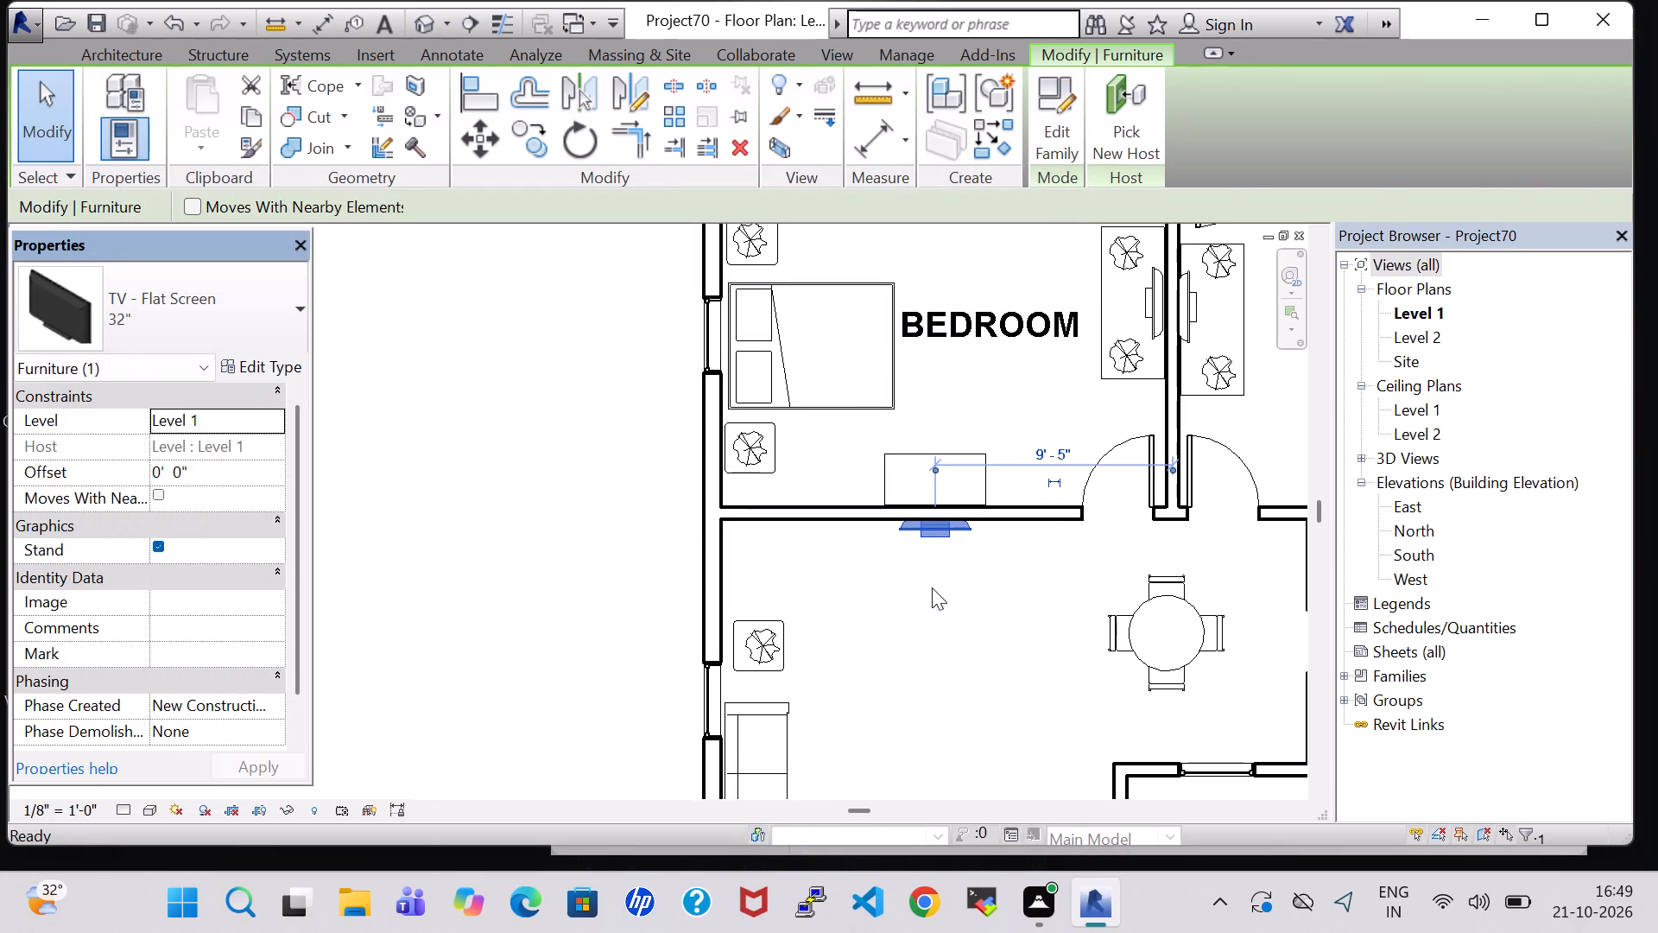
{"action": "left_click", "coordinate": [932, 587]}
Set the living area TV's offset to 3' 5".
{"action": "left_click", "coordinate": [927, 536]}
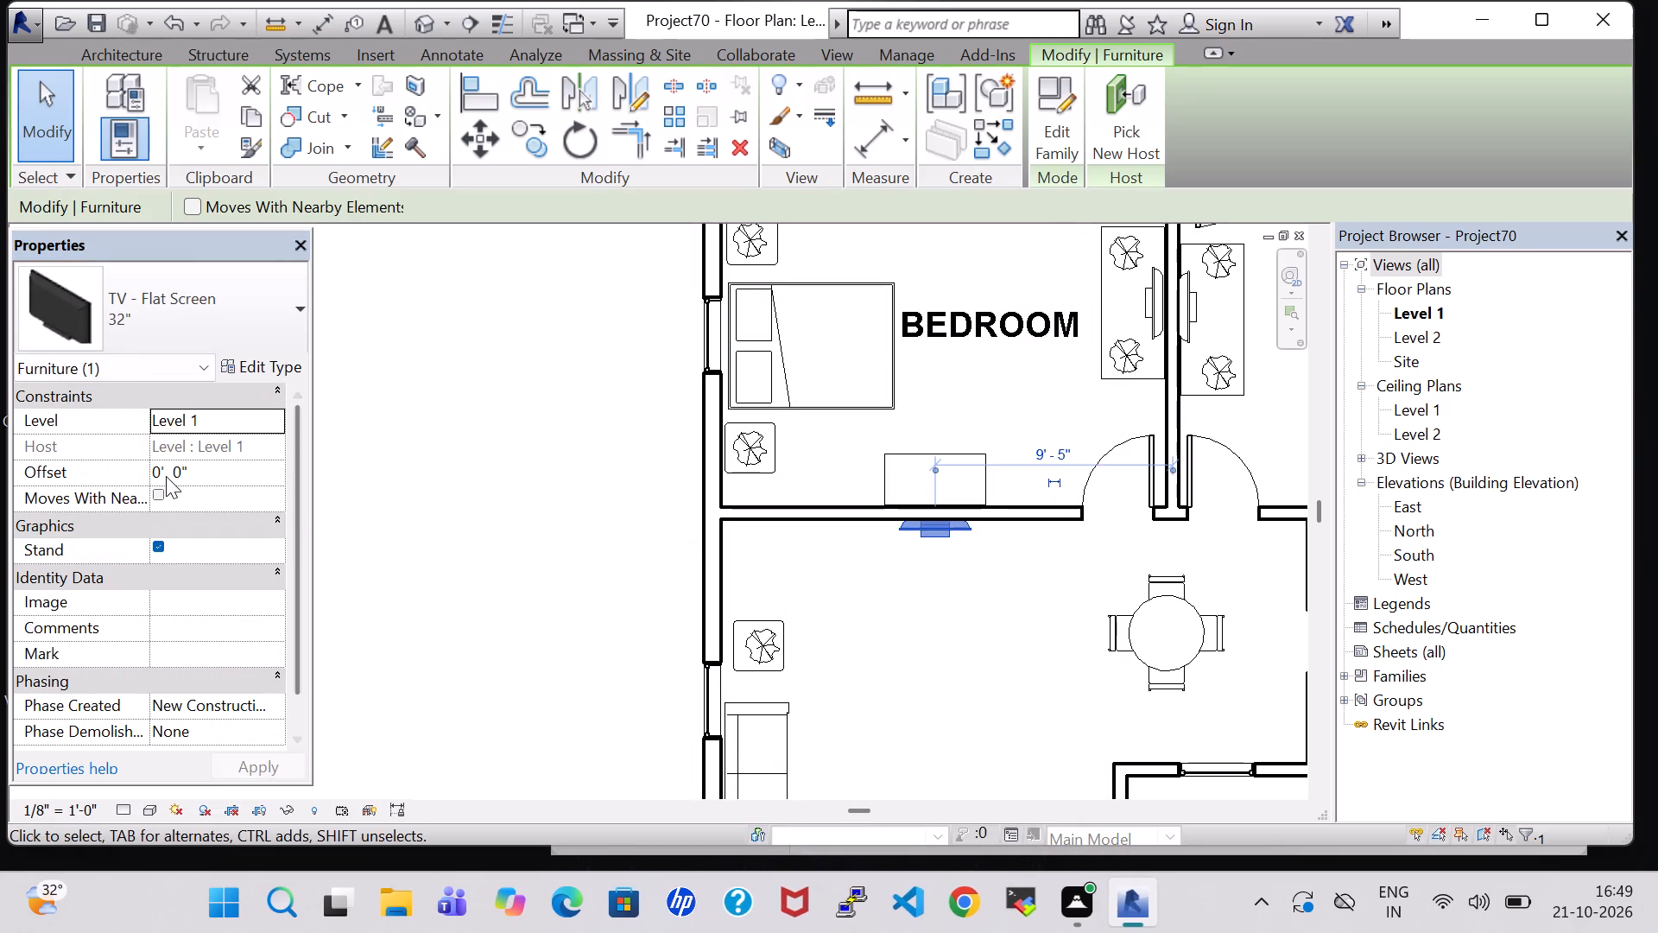
{"action": "left_click", "coordinate": [166, 476]}
{"action": "left_click", "coordinate": [158, 473]}
{"action": "key", "text": "BackSpace"}
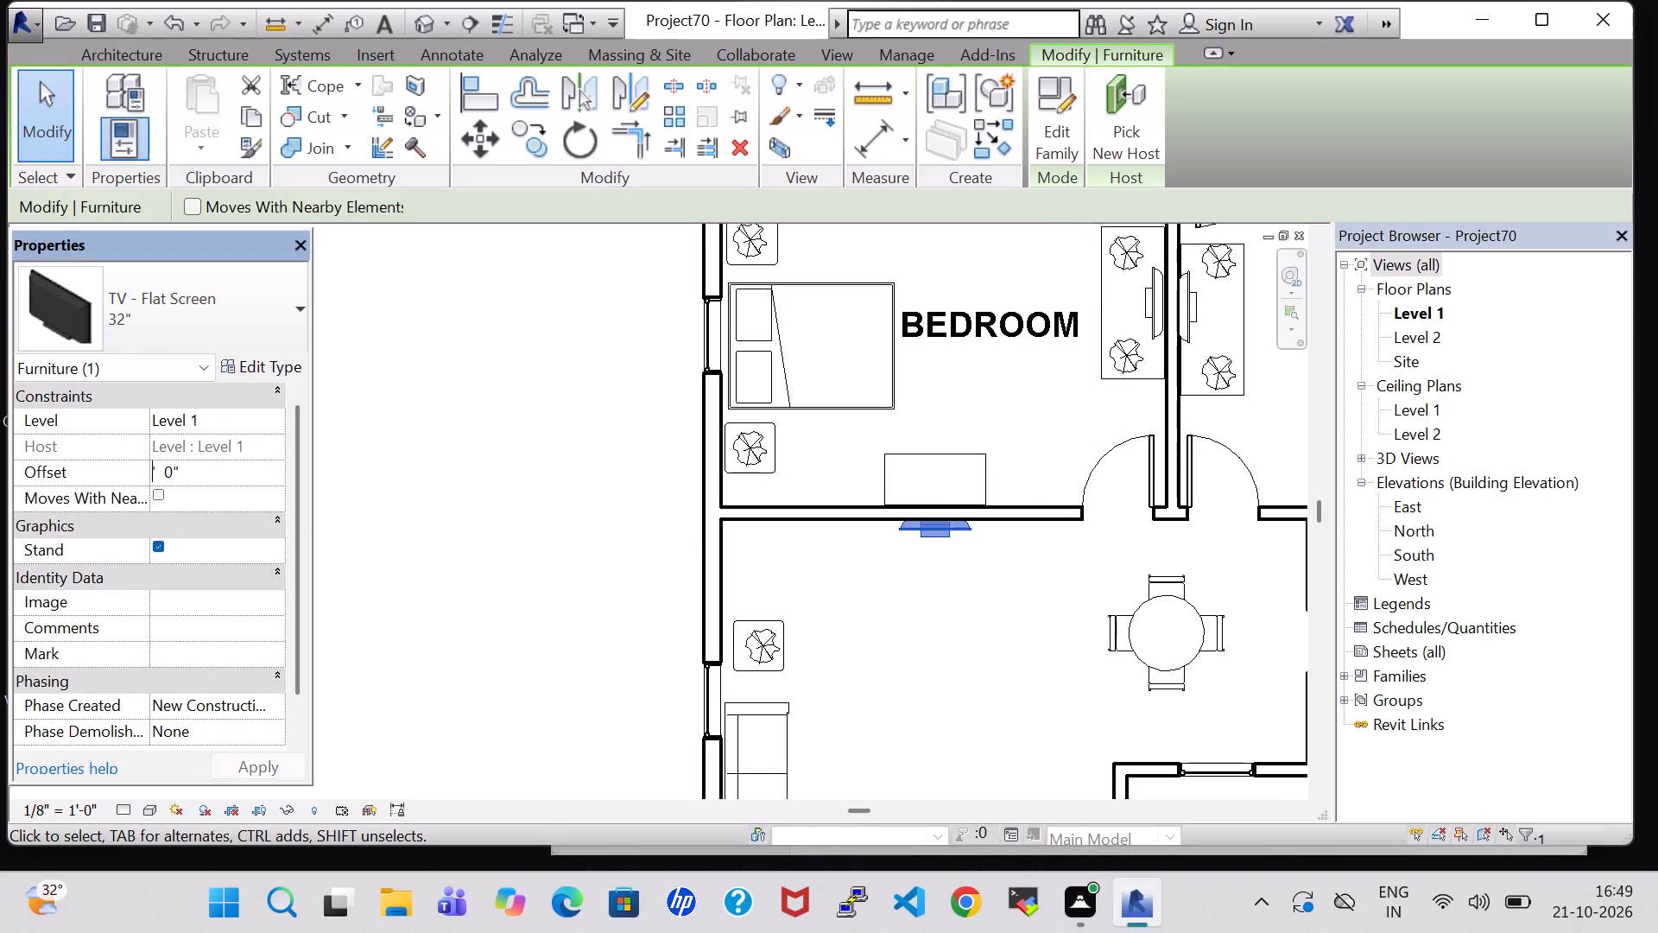
{"action": "key", "text": "3"}
{"action": "left_click", "coordinate": [180, 482]}
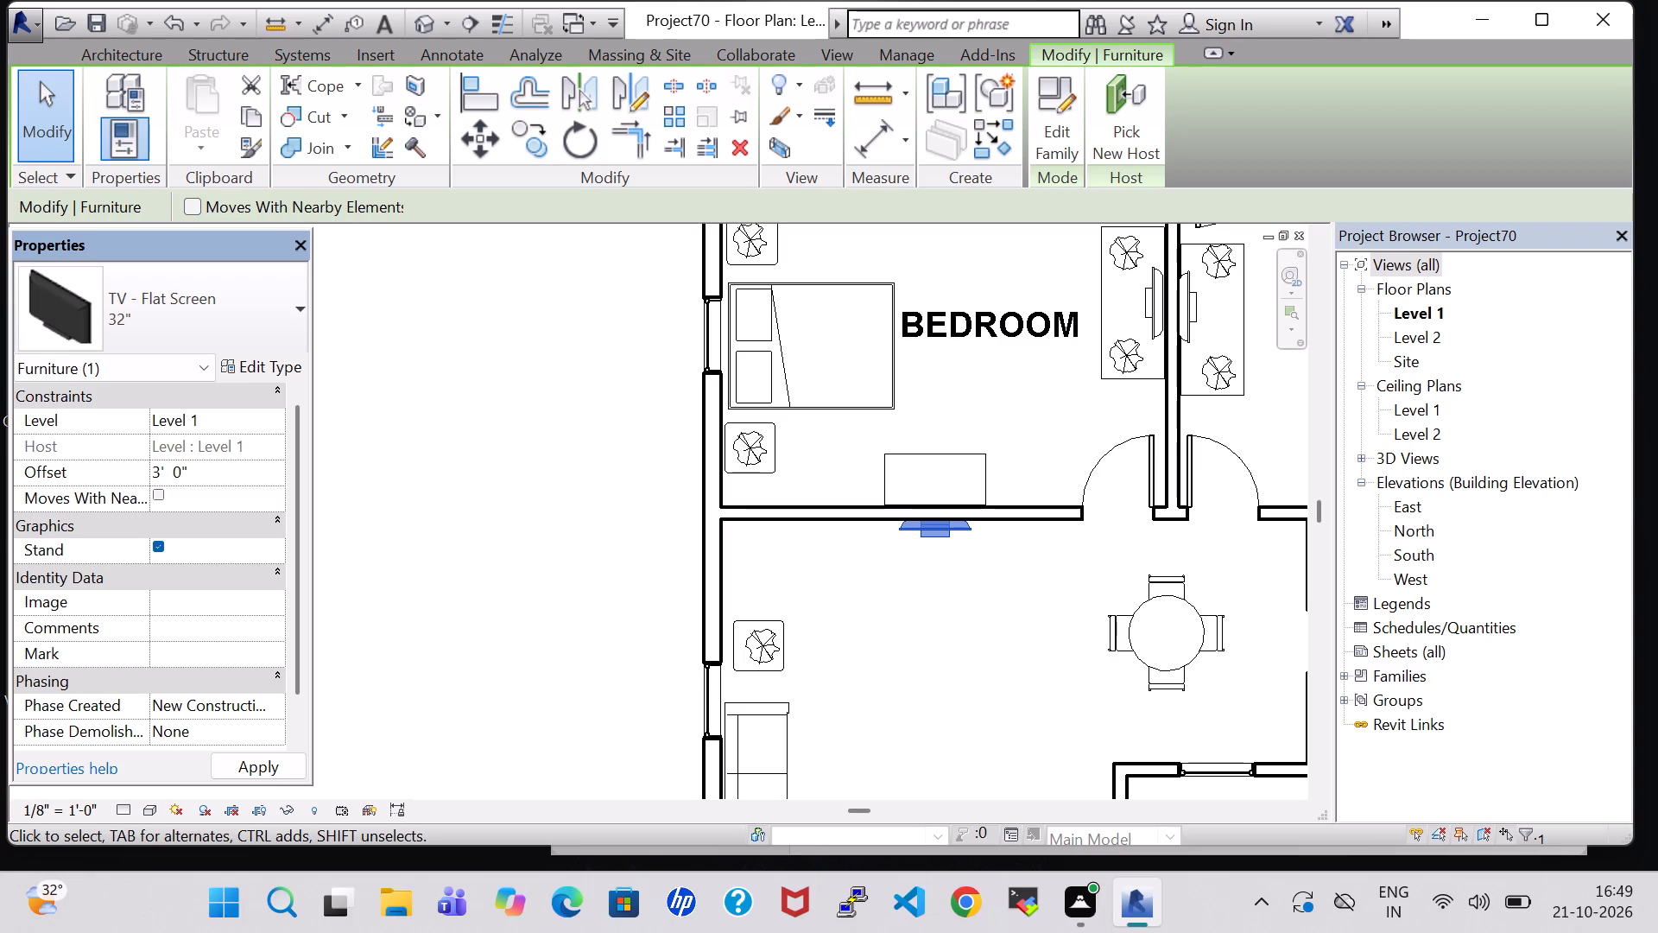
{"action": "key", "text": "BackSpace"}
{"action": "key", "text": "5"}
{"action": "left_click", "coordinate": [250, 771]}
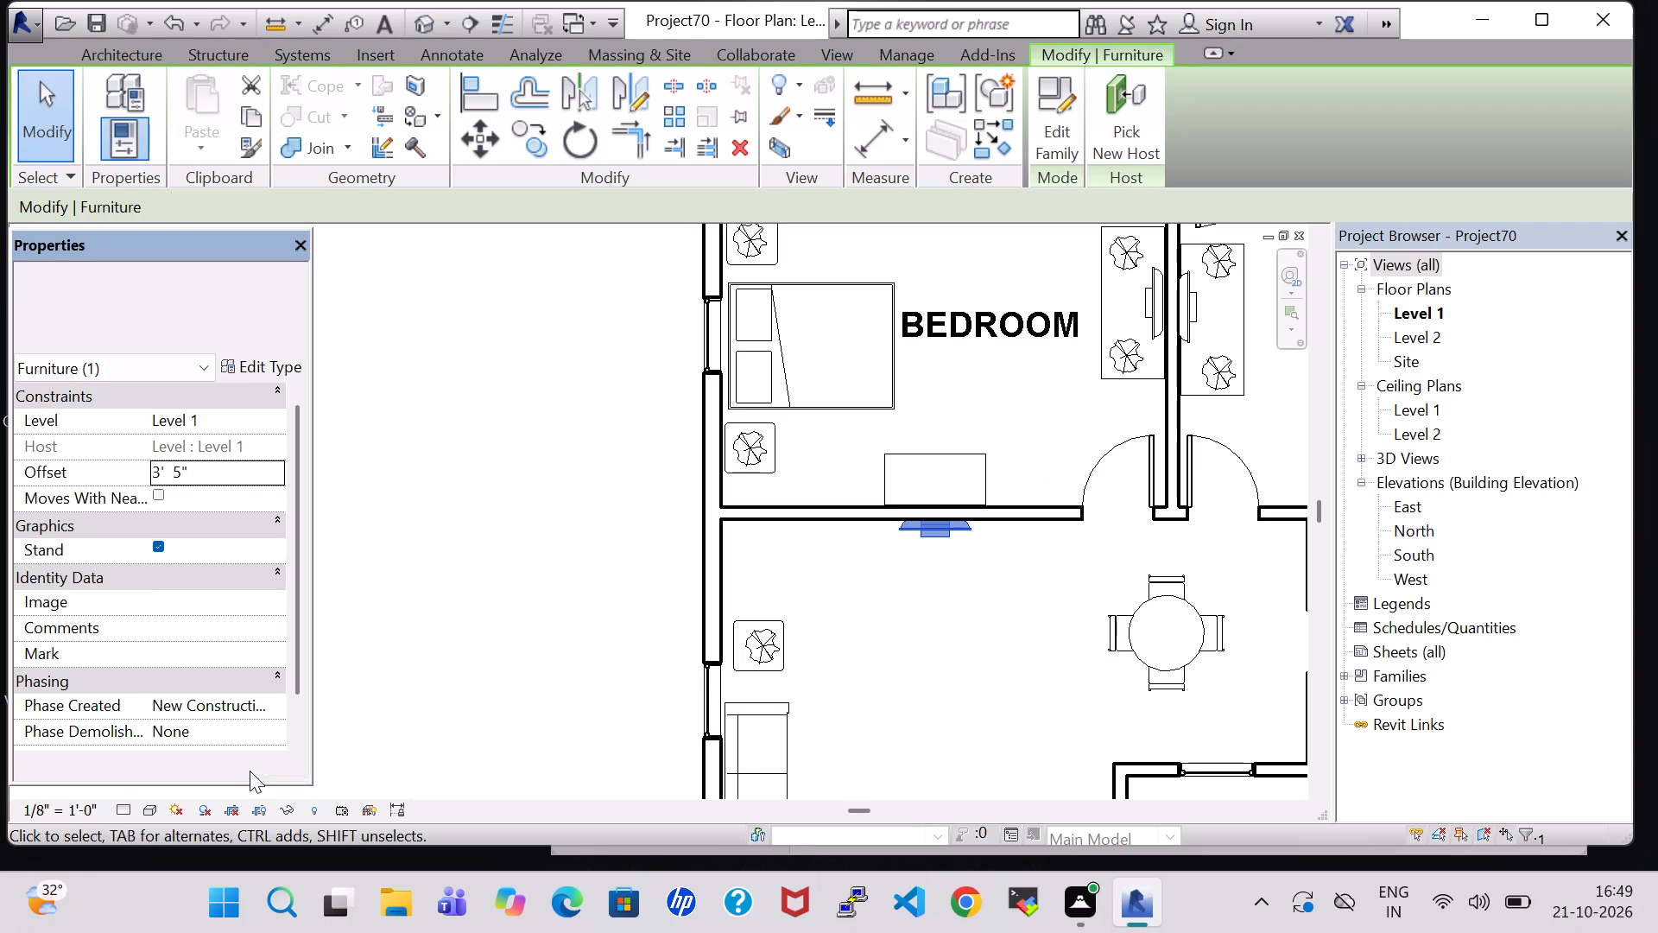
{"action": "left_click", "coordinate": [1007, 723]}
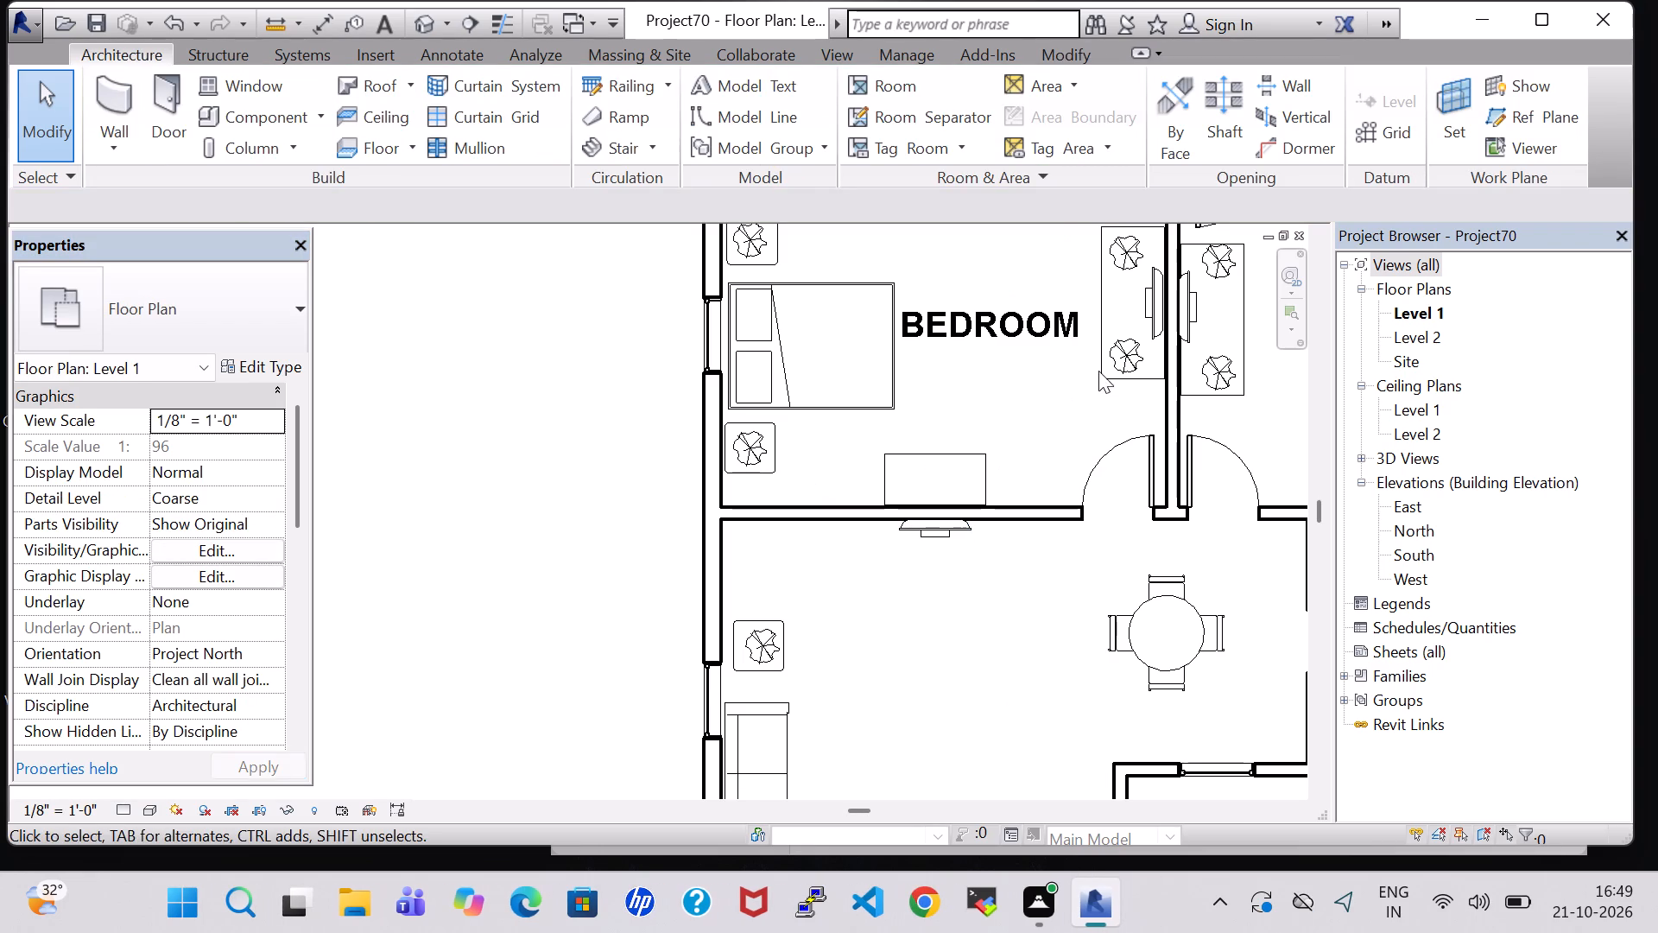
Create a similar 72" x 30" rectangular table from the bedroom one and place it against the wall, centred under the living area TV.
{"action": "left_click", "coordinate": [1103, 366]}
{"action": "right_click", "coordinate": [1103, 366]}
{"action": "left_click", "coordinate": [1212, 469]}
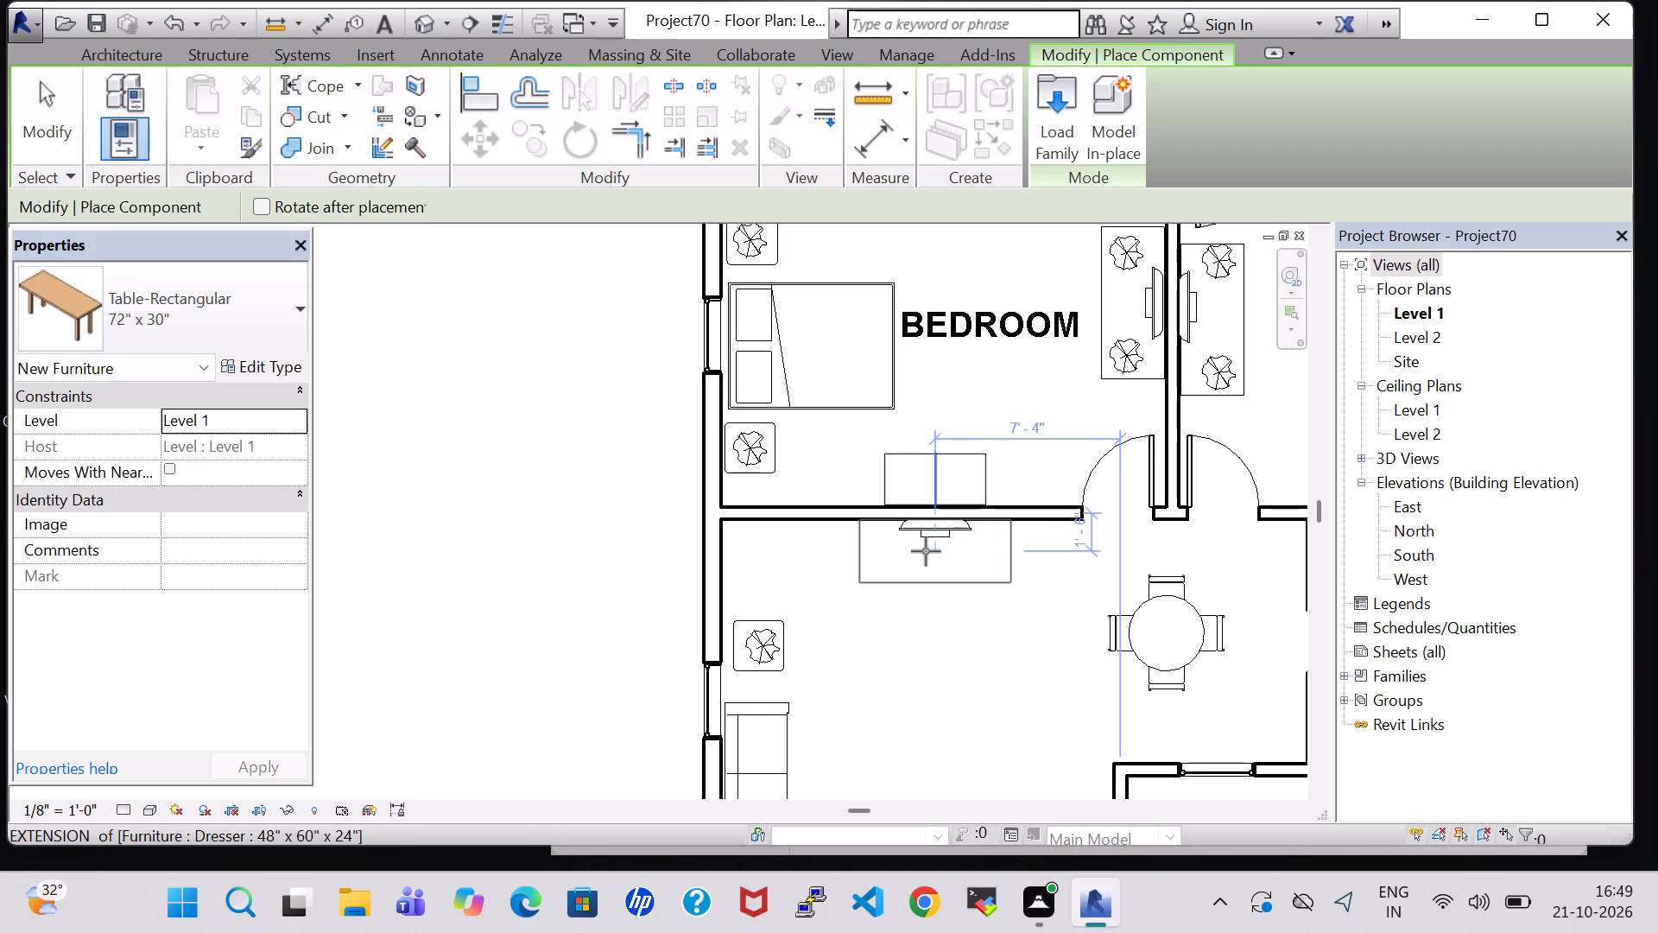
{"action": "left_click", "coordinate": [926, 551]}
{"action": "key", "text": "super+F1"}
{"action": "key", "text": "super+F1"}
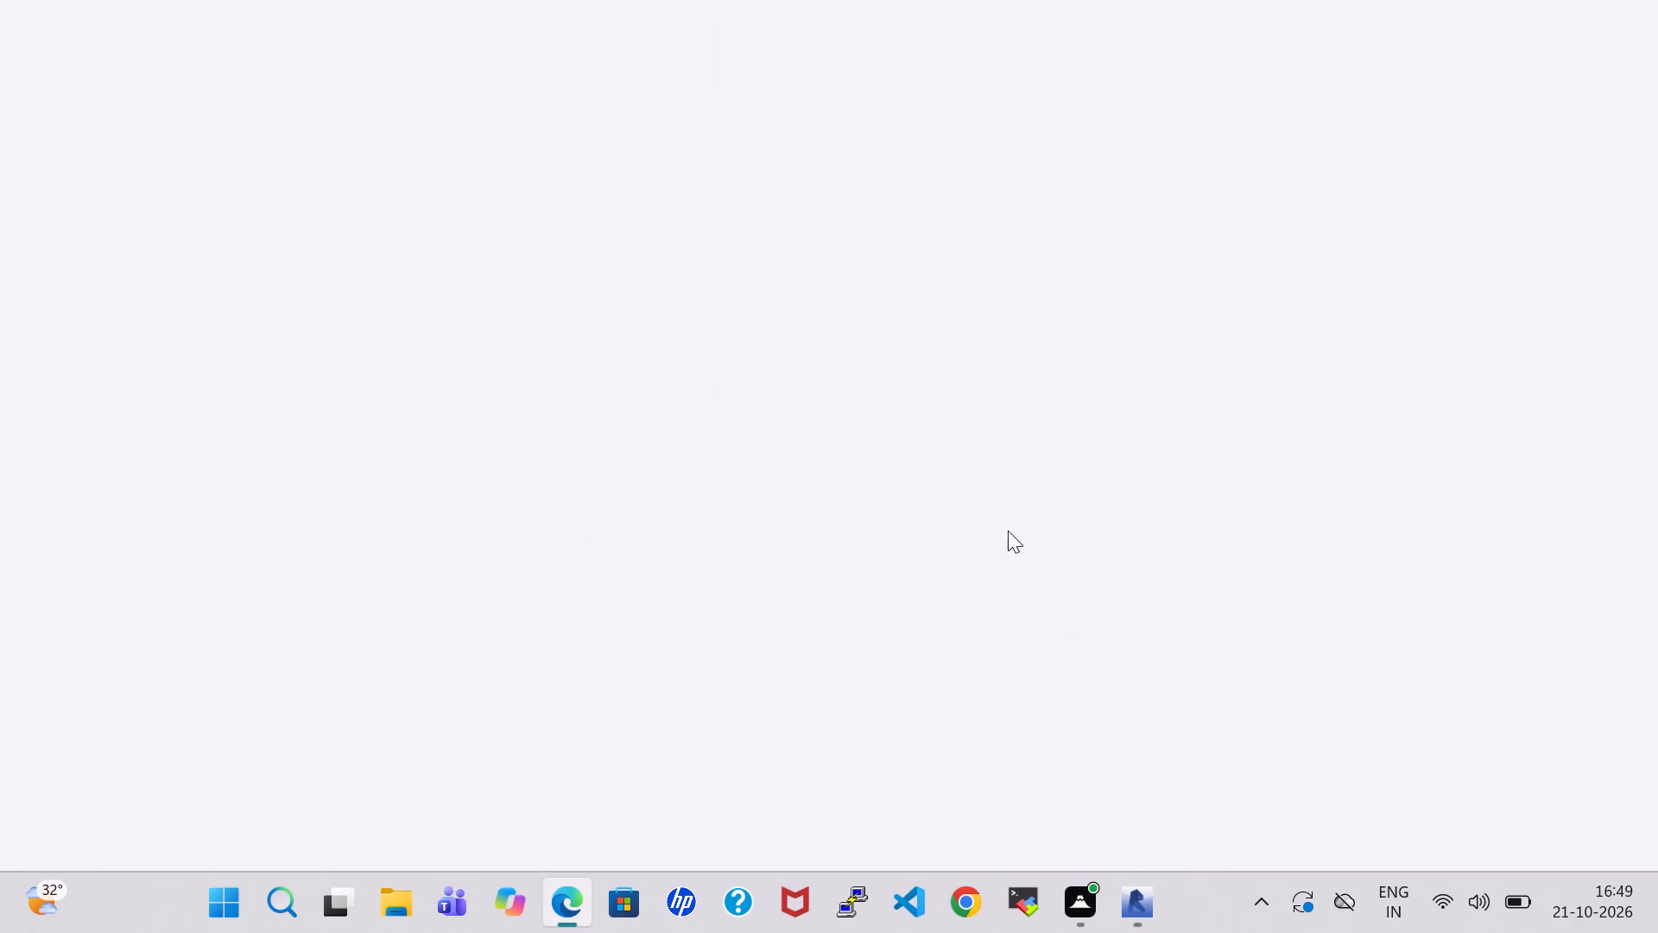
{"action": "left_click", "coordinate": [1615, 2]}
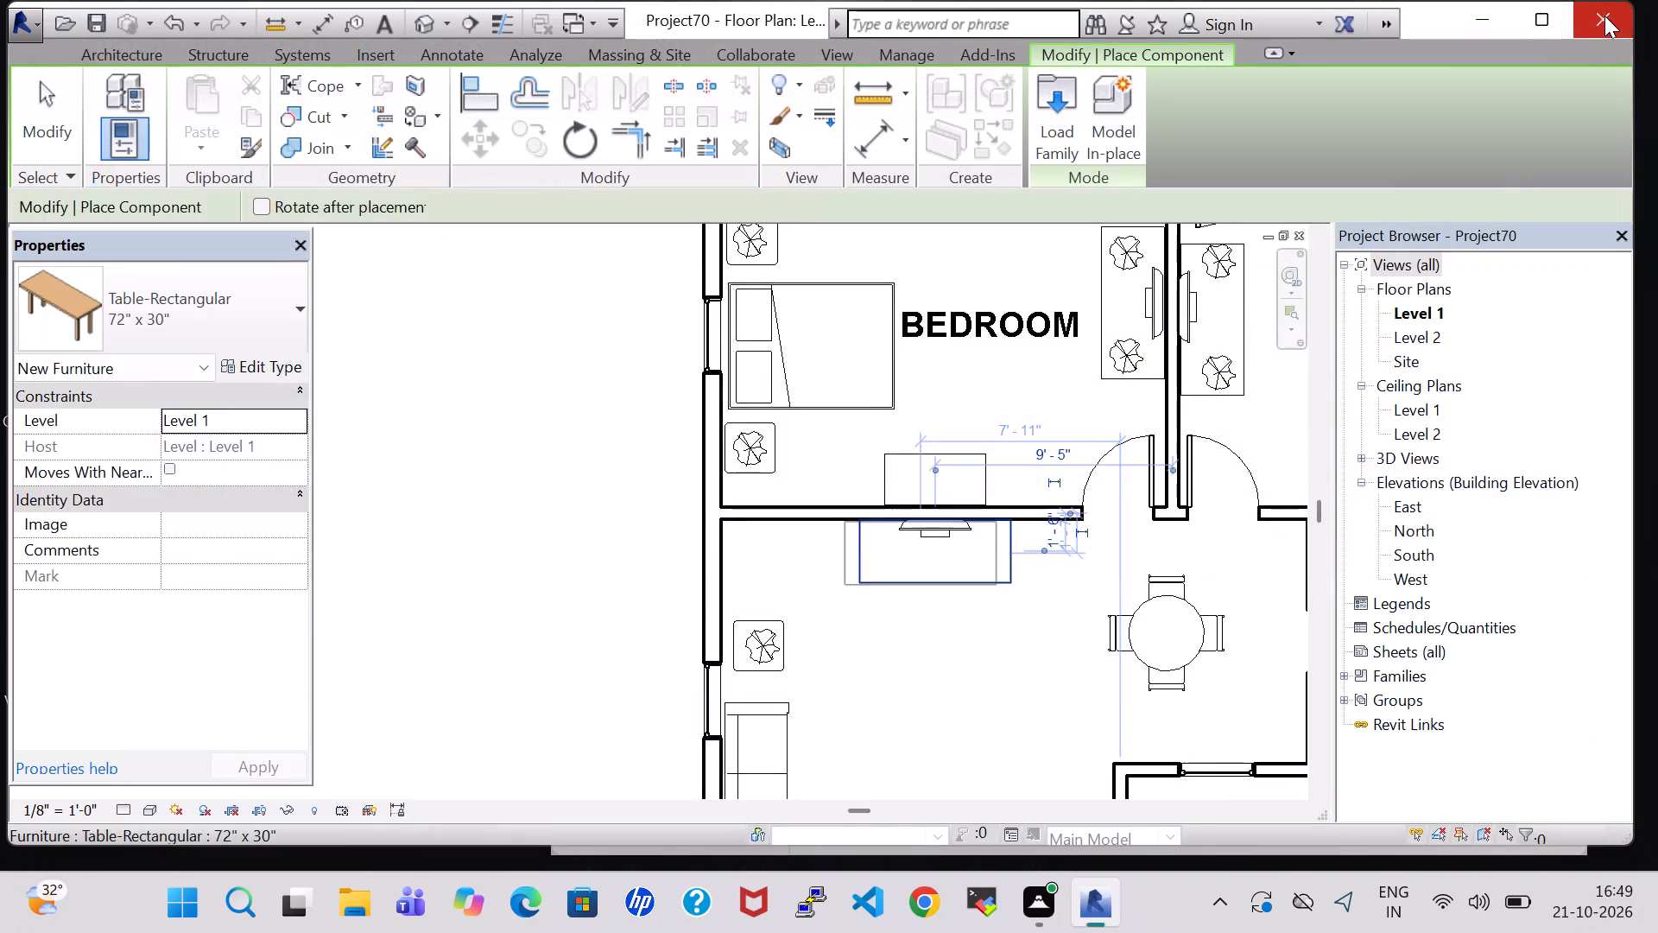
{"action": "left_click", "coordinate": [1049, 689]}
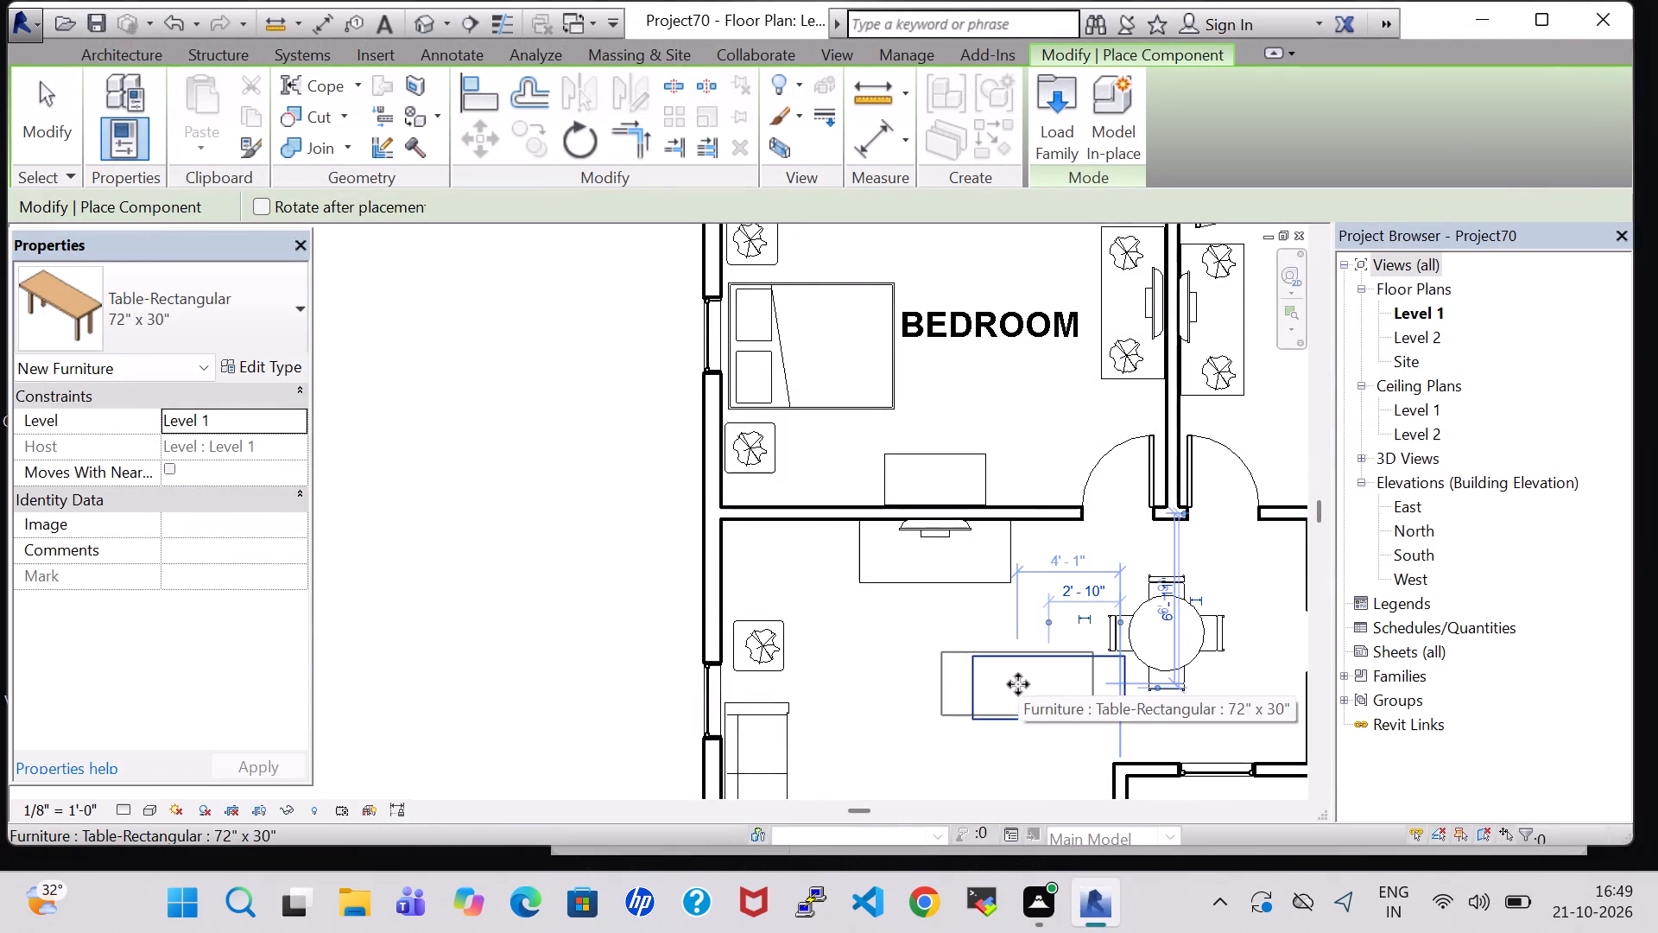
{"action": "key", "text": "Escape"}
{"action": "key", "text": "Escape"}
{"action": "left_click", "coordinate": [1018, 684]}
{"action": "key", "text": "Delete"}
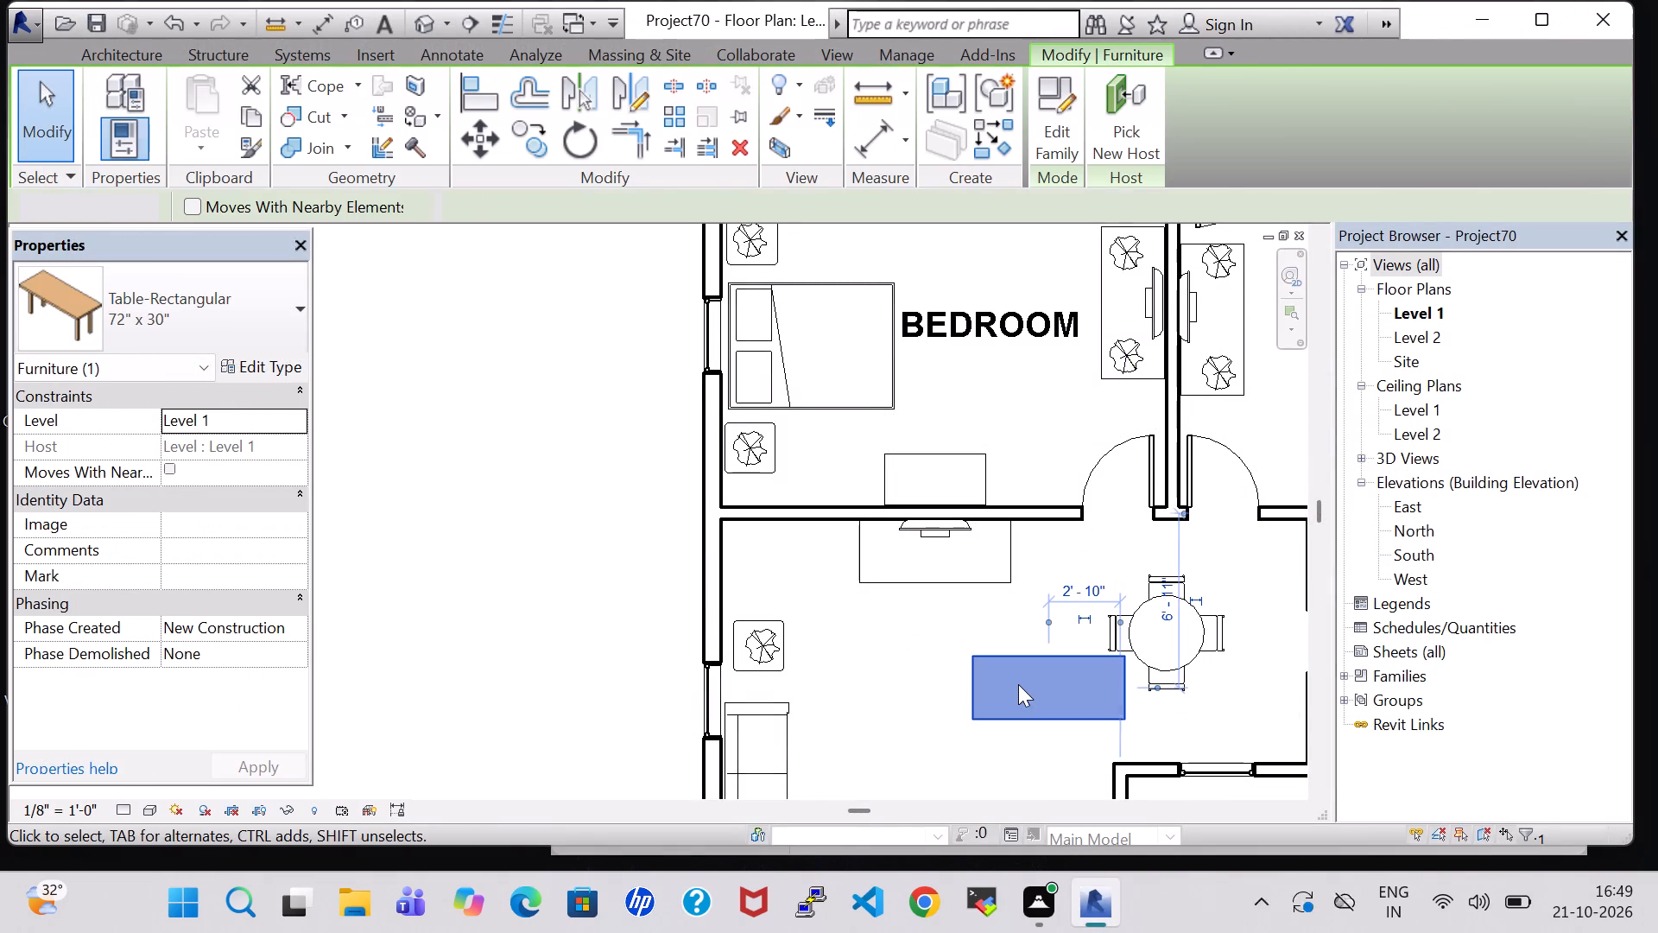
Create similar Tropical Agave - 1.5' plants from the bedroom one and place one at each end of the living area TV table.
{"action": "left_click", "coordinate": [1123, 356]}
{"action": "right_click", "coordinate": [1123, 356]}
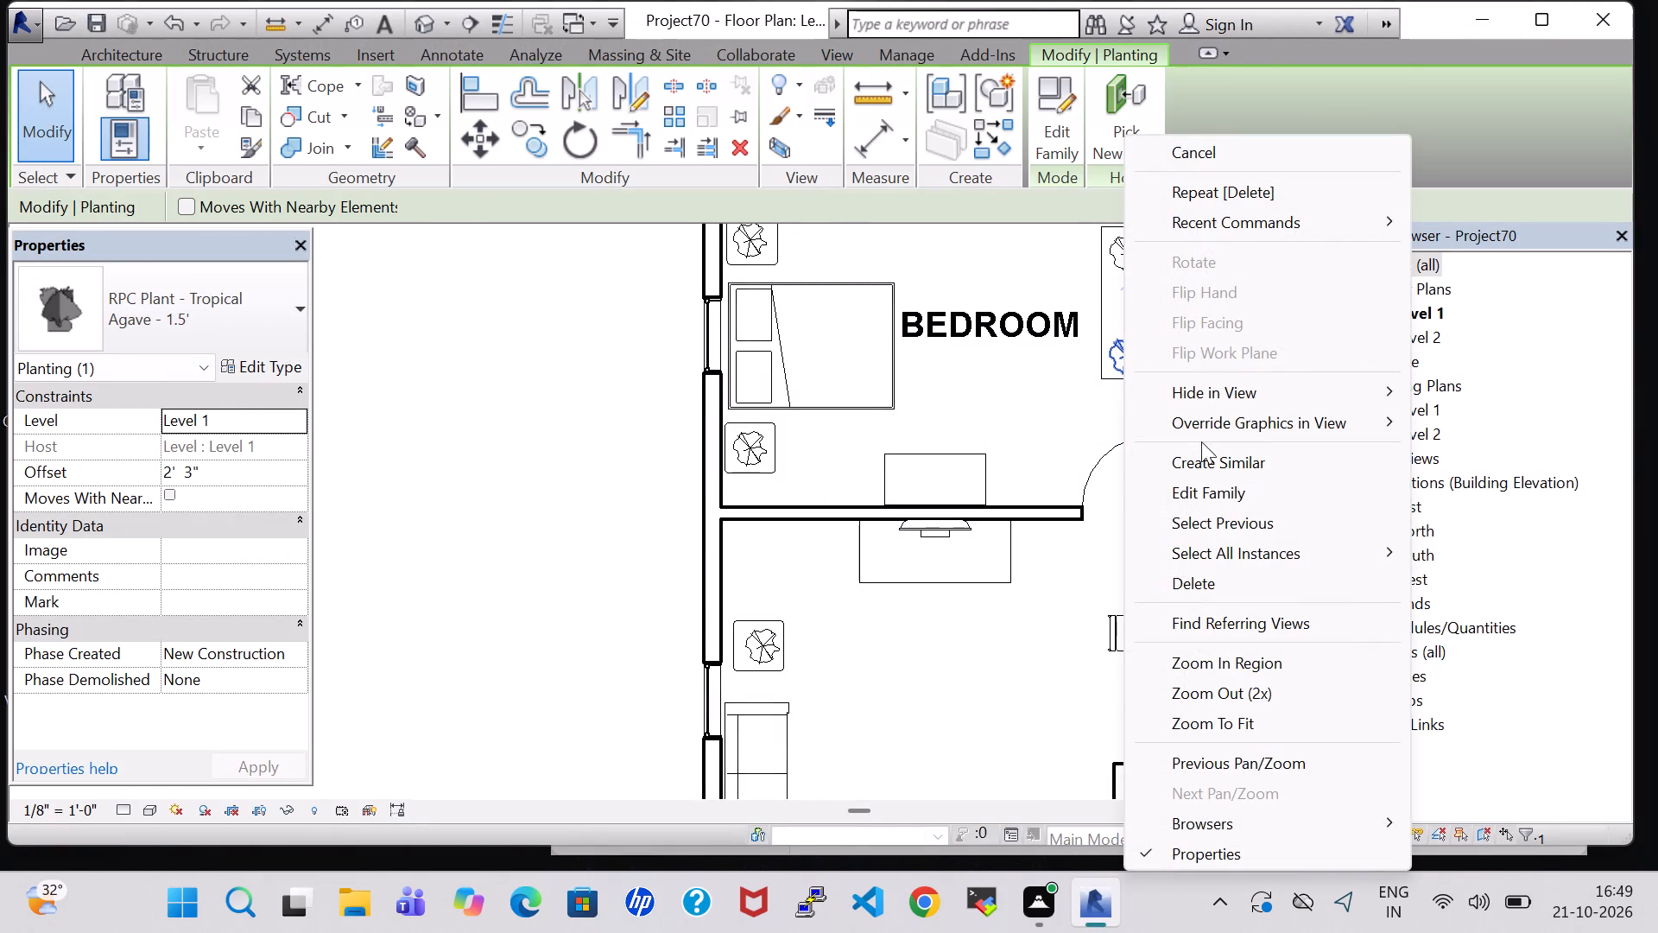
{"action": "left_click", "coordinate": [1203, 455]}
{"action": "left_click", "coordinate": [1007, 555]}
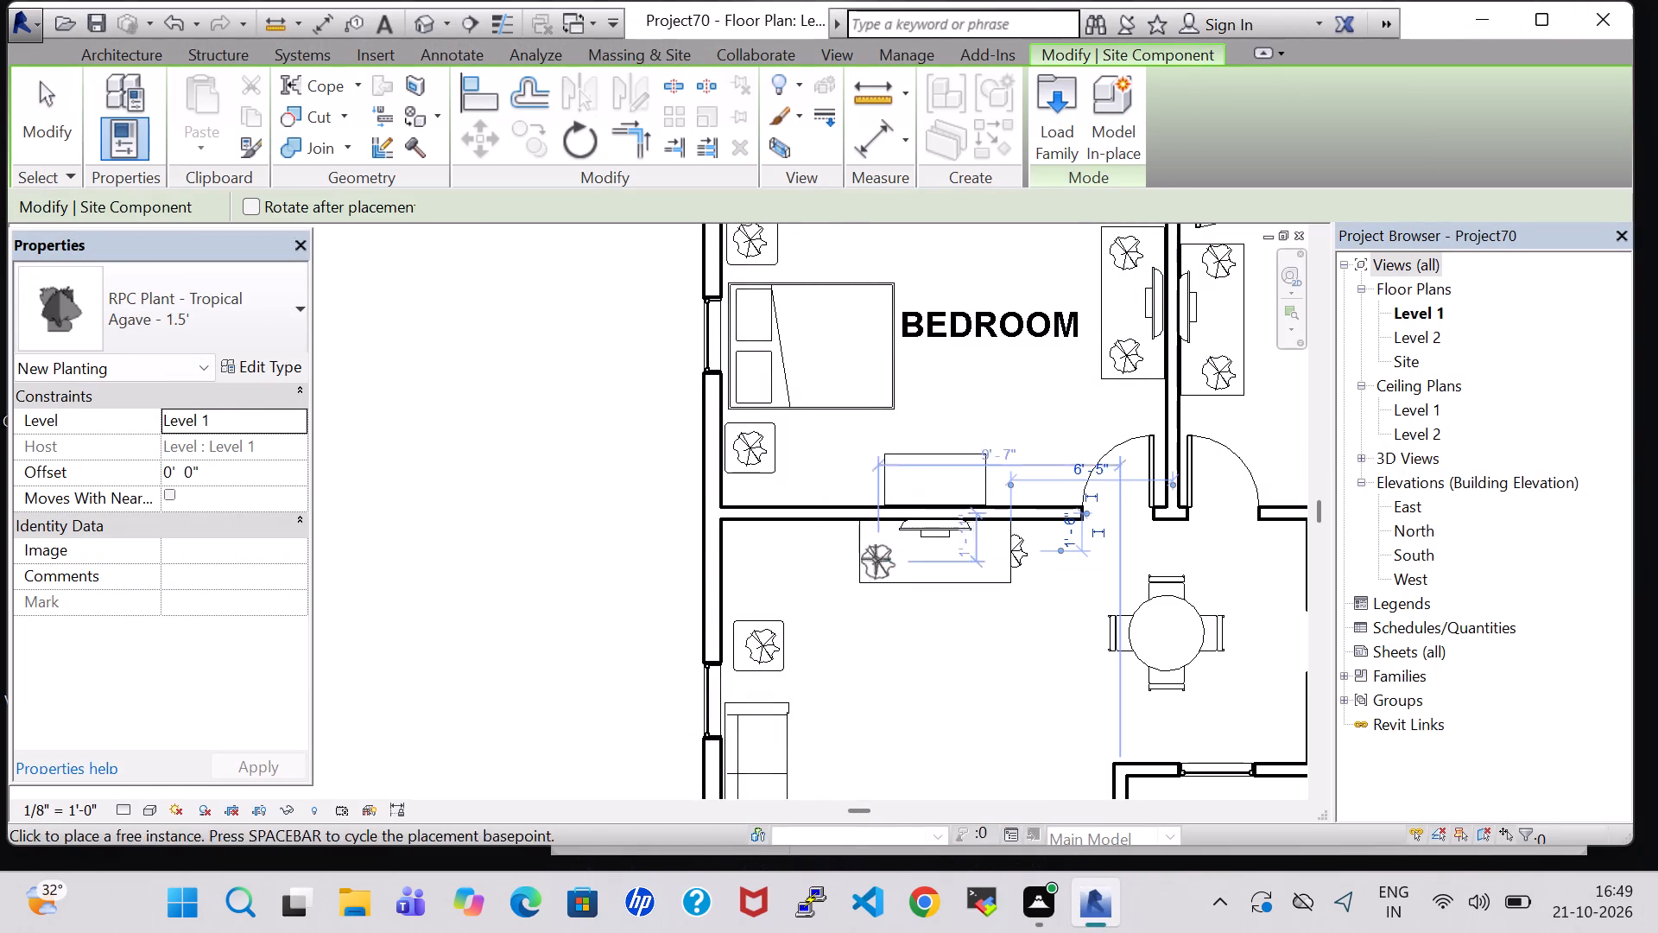
{"action": "left_click", "coordinate": [856, 550]}
{"action": "key", "text": "Escape"}
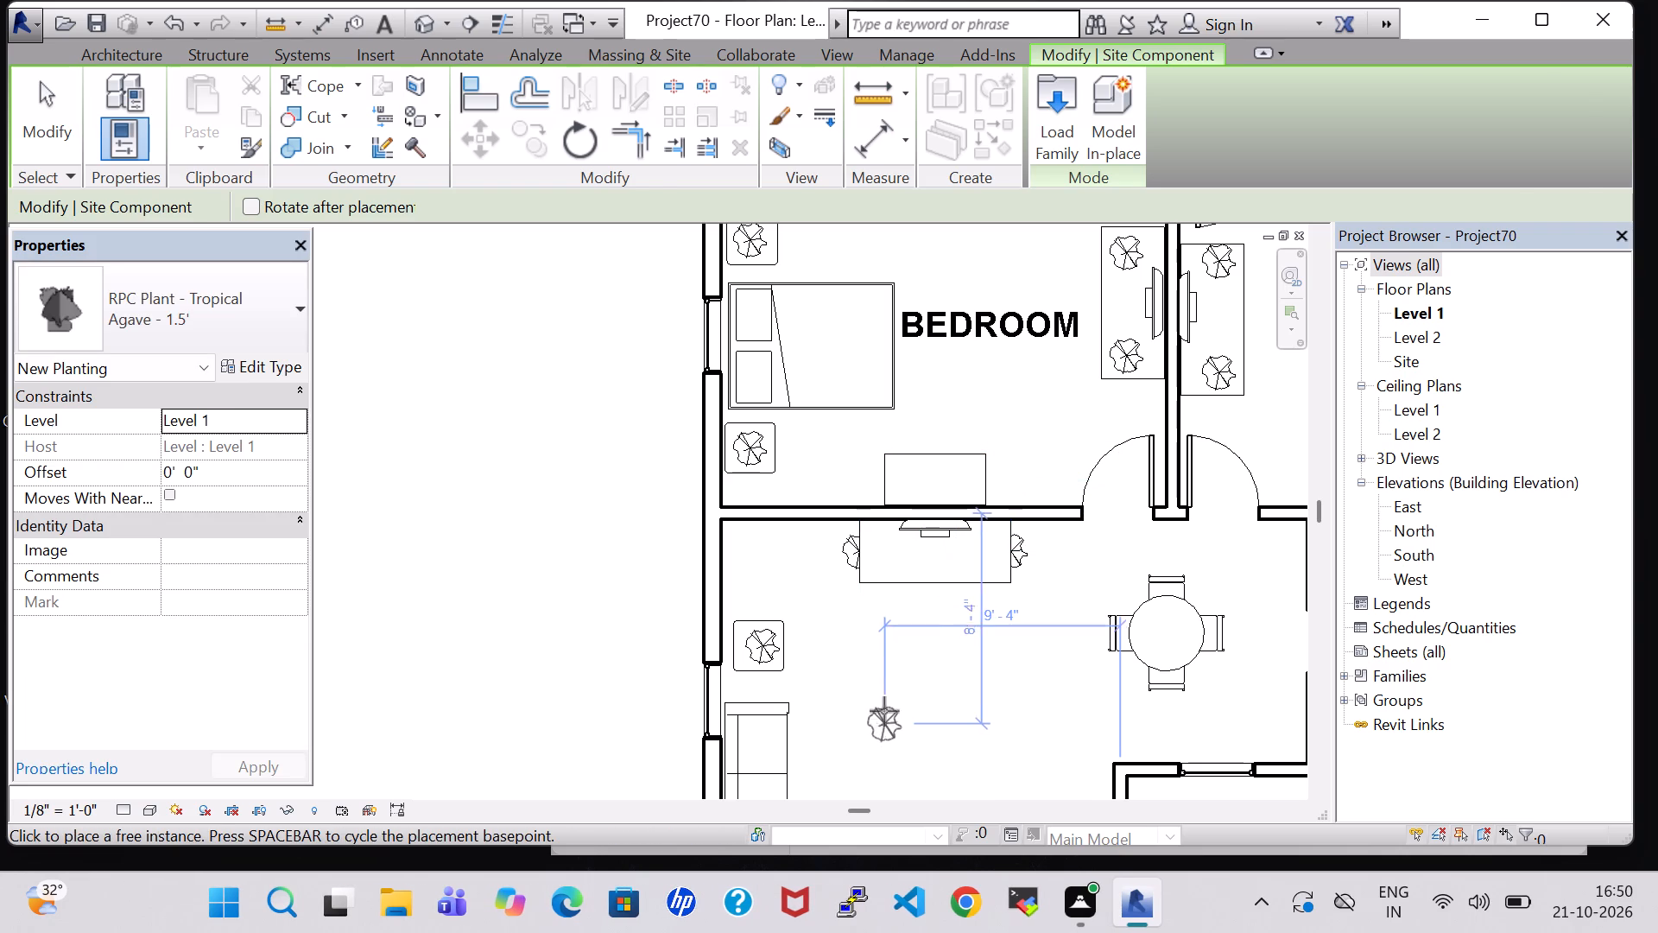
Set the offset of the agave plant at the left end of the living area TV table to 2' 3".
{"action": "key", "text": "Escape"}
{"action": "left_click", "coordinate": [883, 579]}
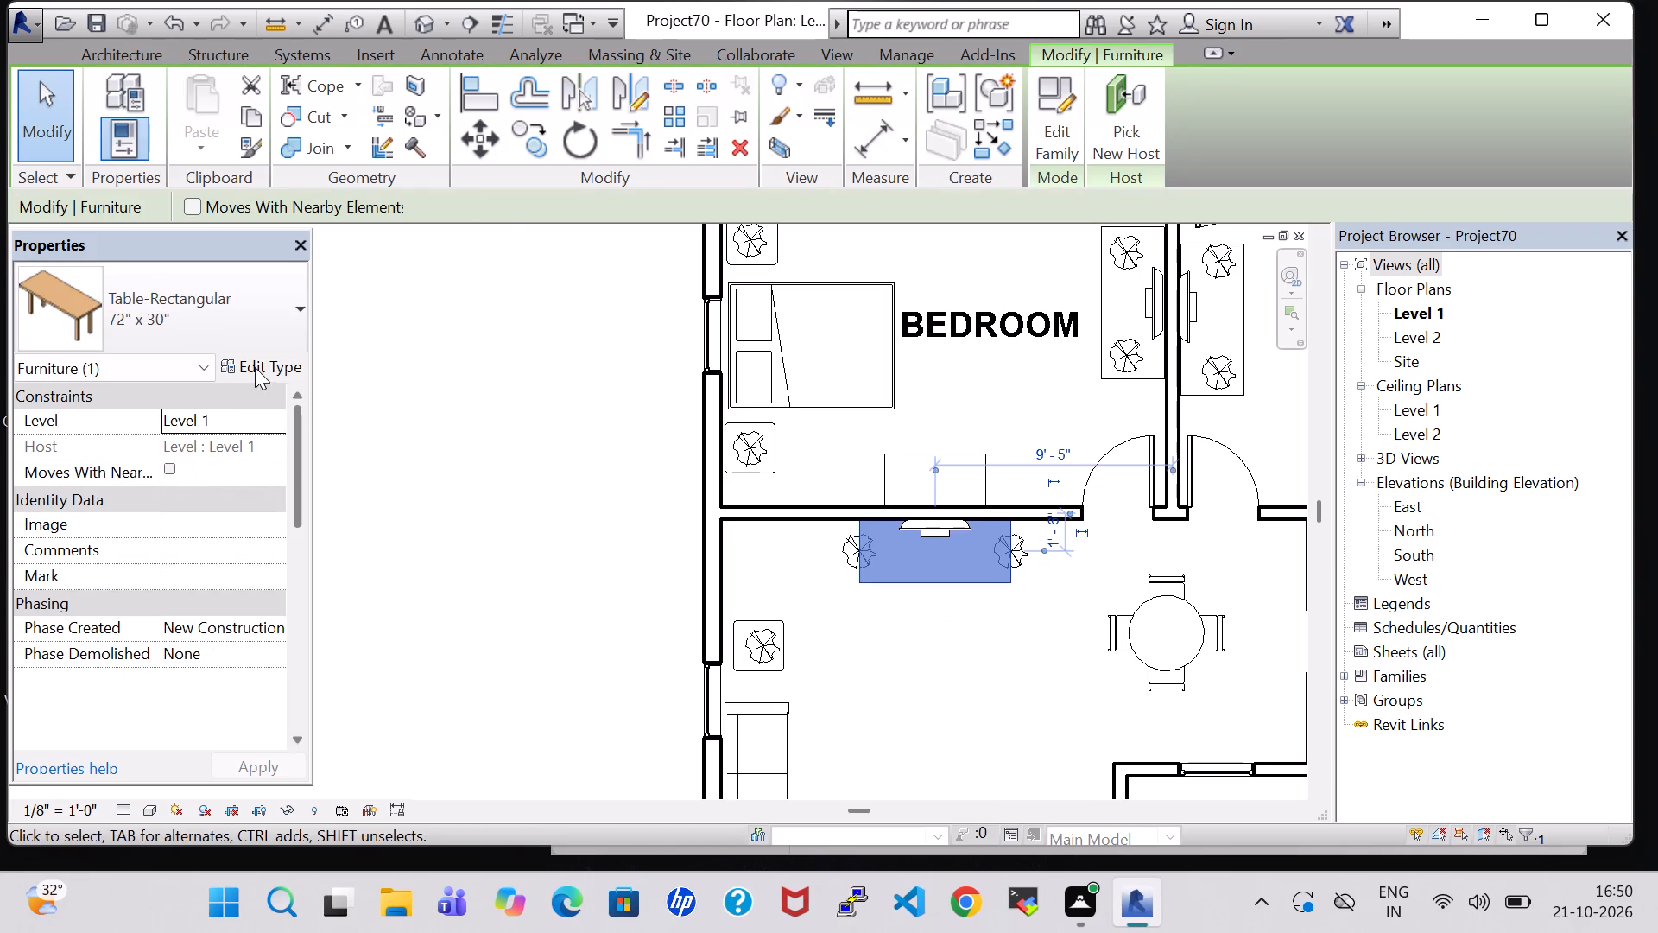
{"action": "left_click", "coordinate": [255, 367]}
{"action": "left_click", "coordinate": [1048, 109]}
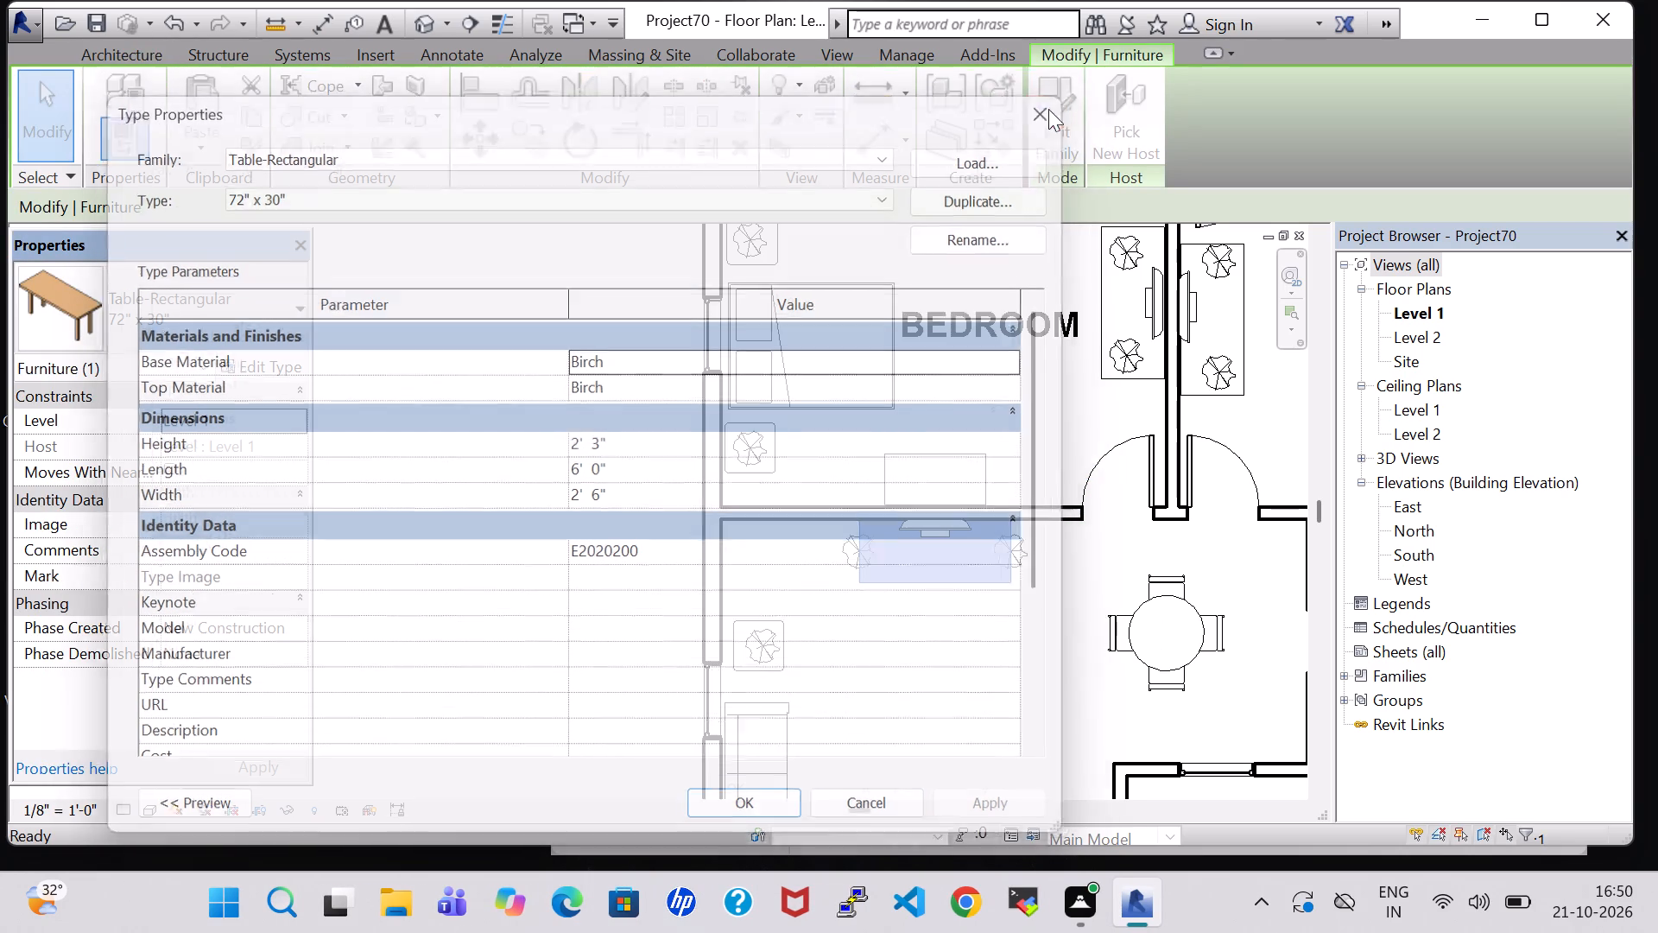
{"action": "left_click", "coordinate": [839, 589]}
{"action": "left_click", "coordinate": [847, 536]}
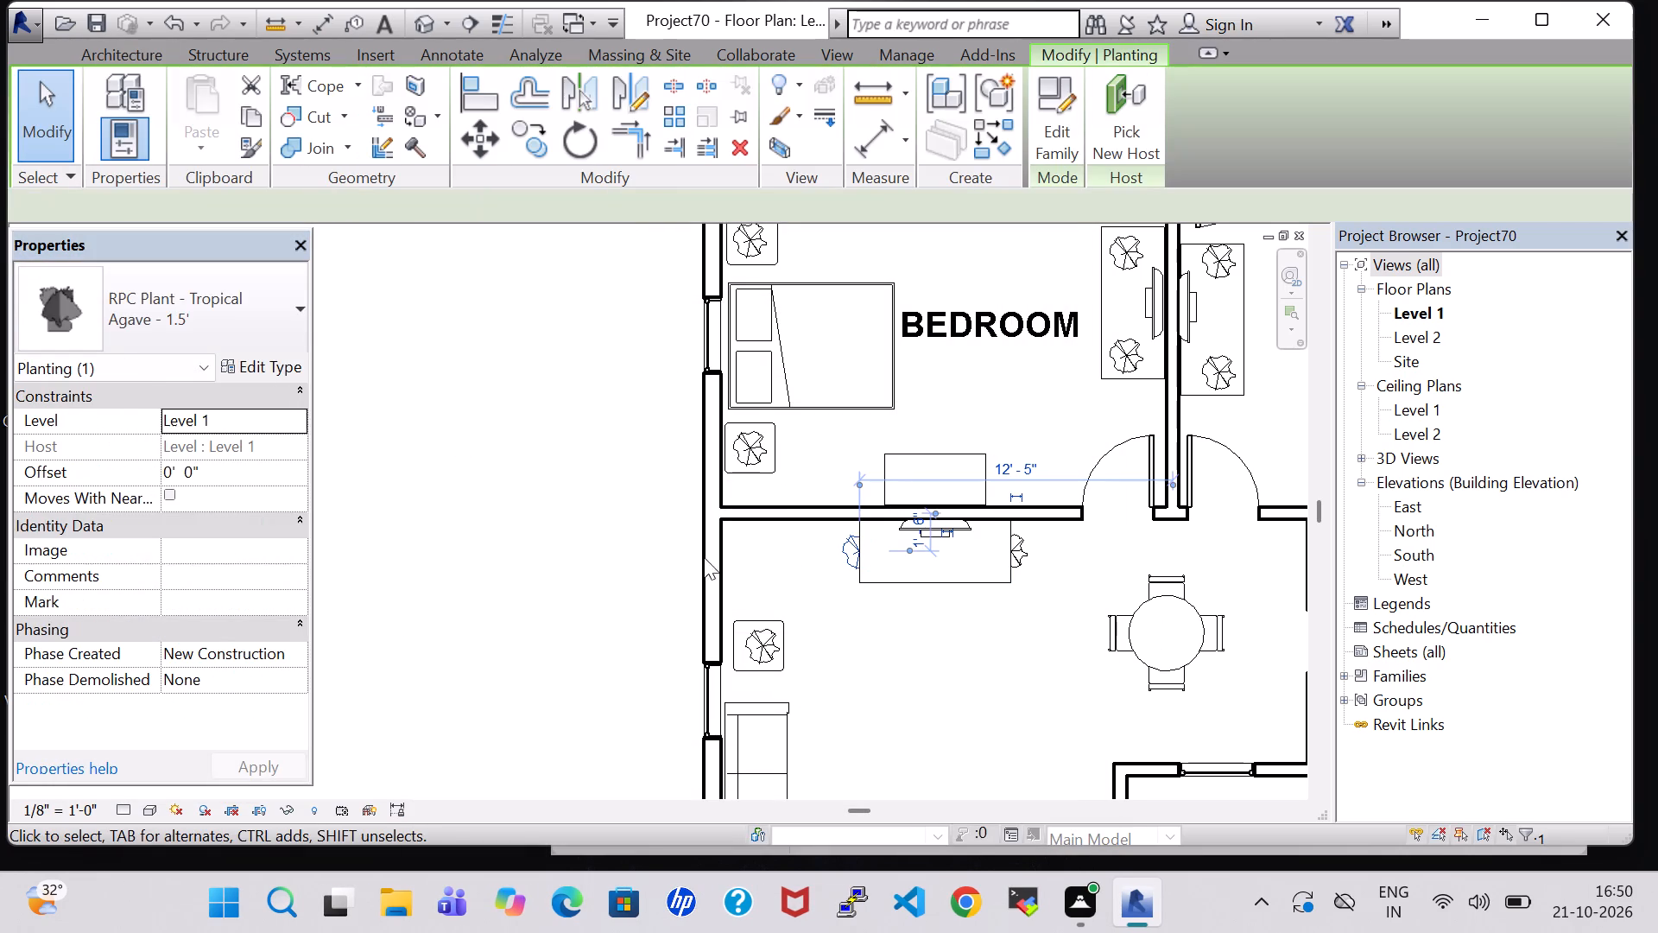
{"action": "left_click", "coordinate": [176, 481]}
{"action": "key", "text": "Left"}
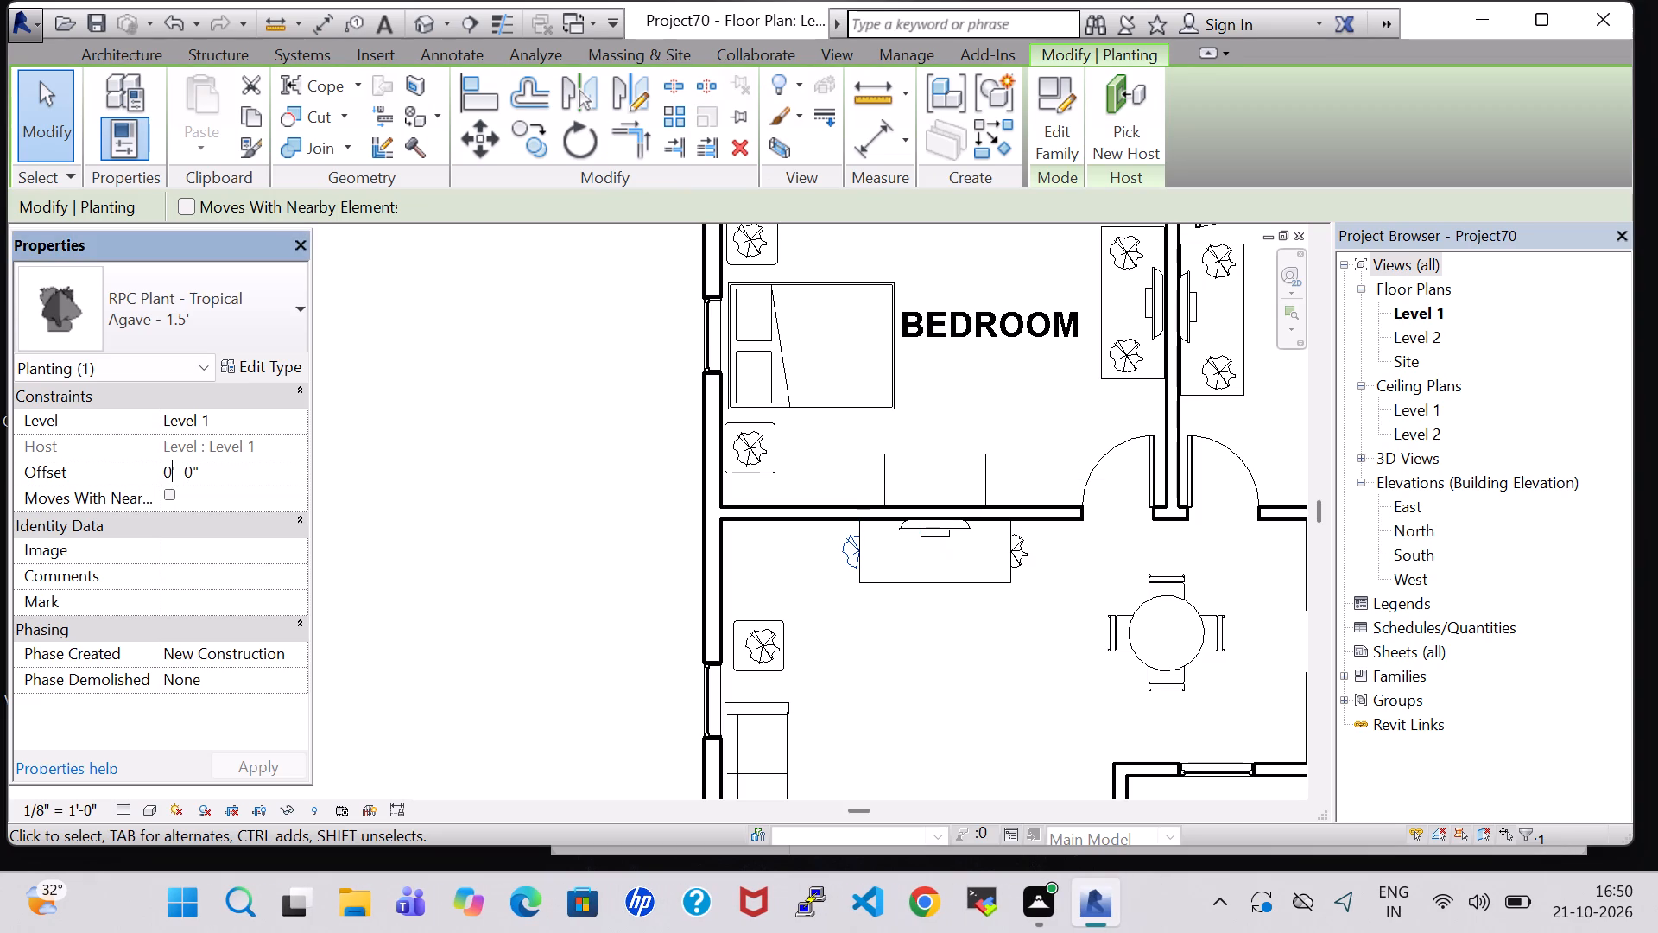
{"action": "key", "text": "BackSpace"}
{"action": "key", "text": "2"}
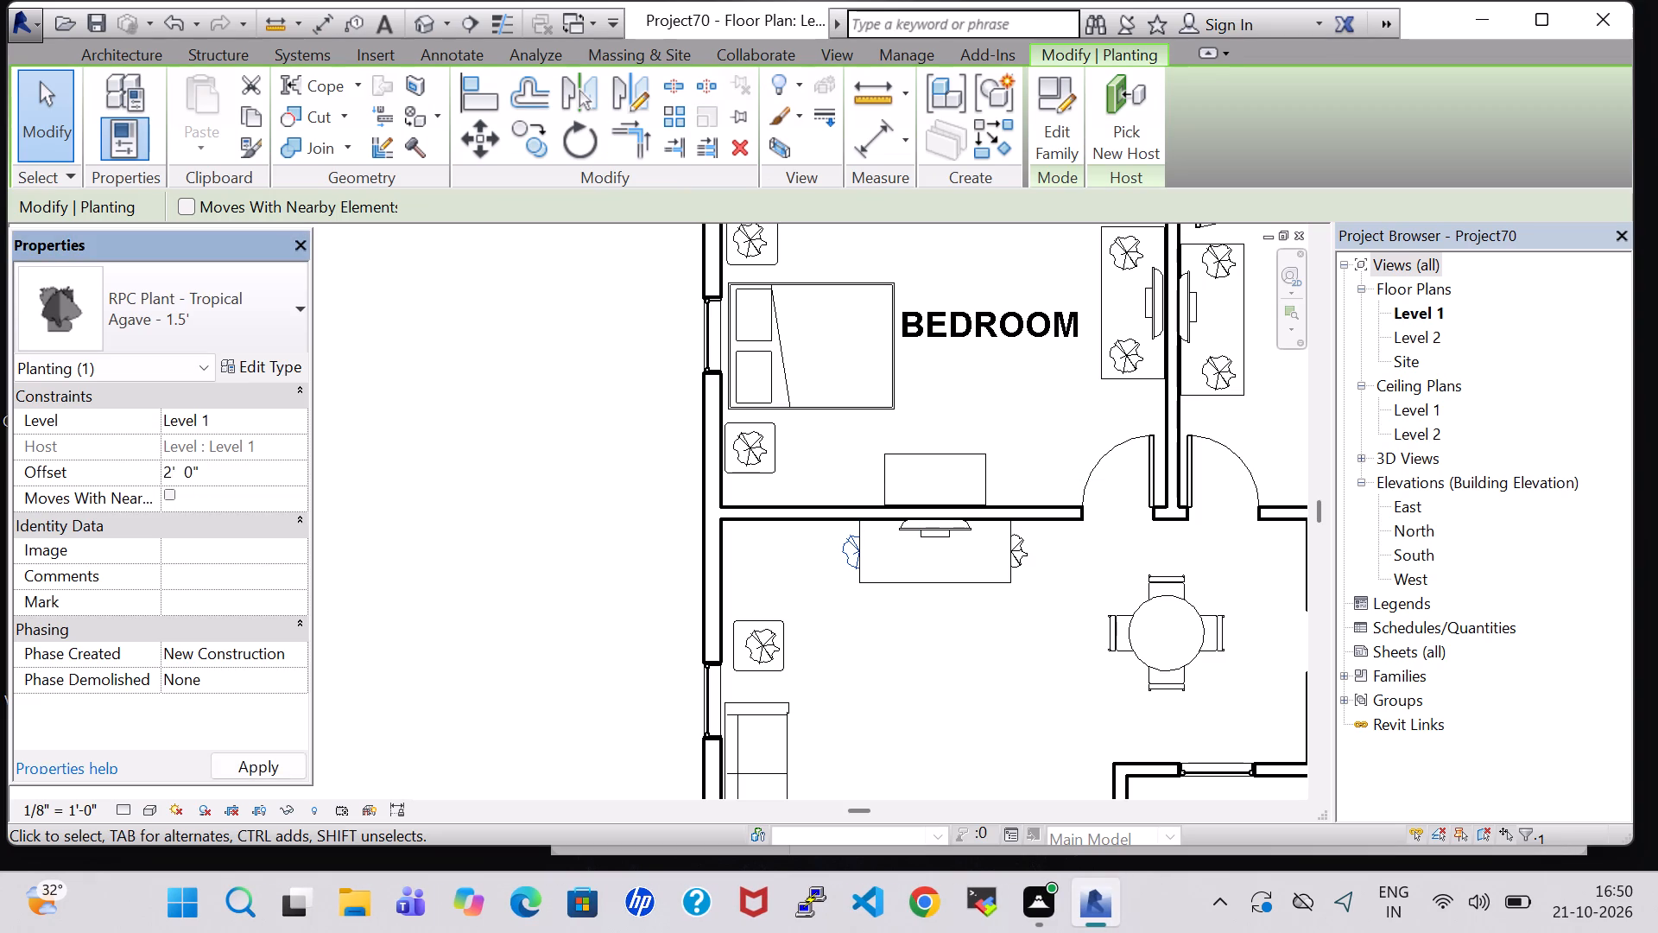
{"action": "left_click", "coordinate": [191, 474]}
{"action": "key", "text": "BackSpace"}
{"action": "key", "text": "3"}
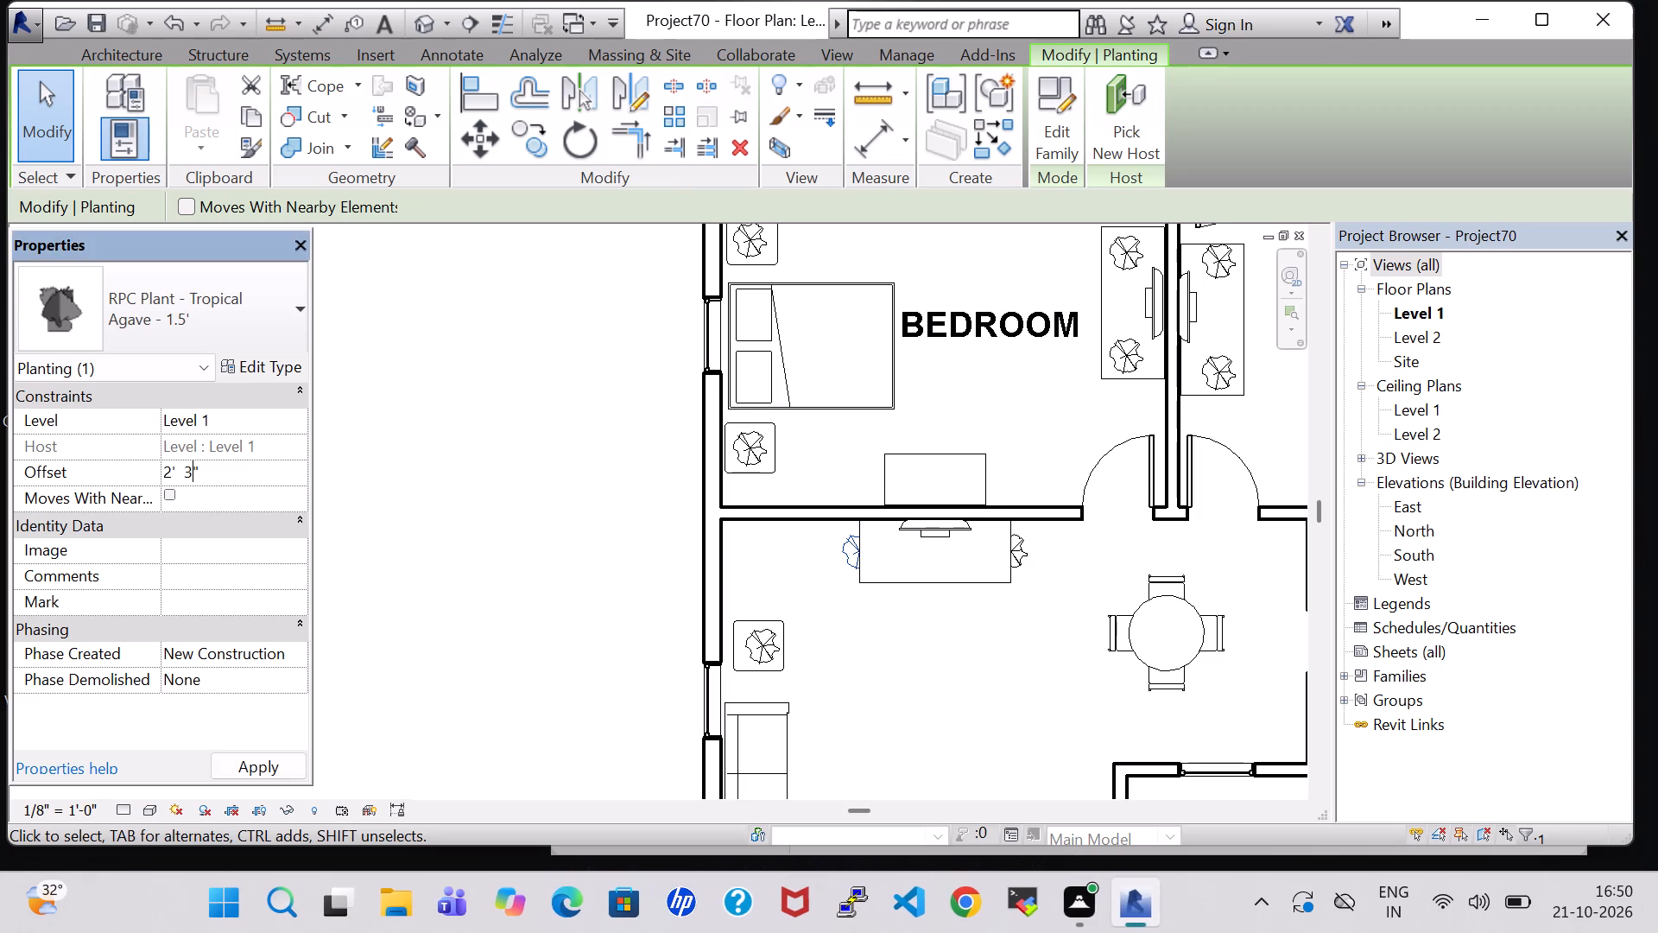
{"action": "left_click", "coordinate": [246, 761]}
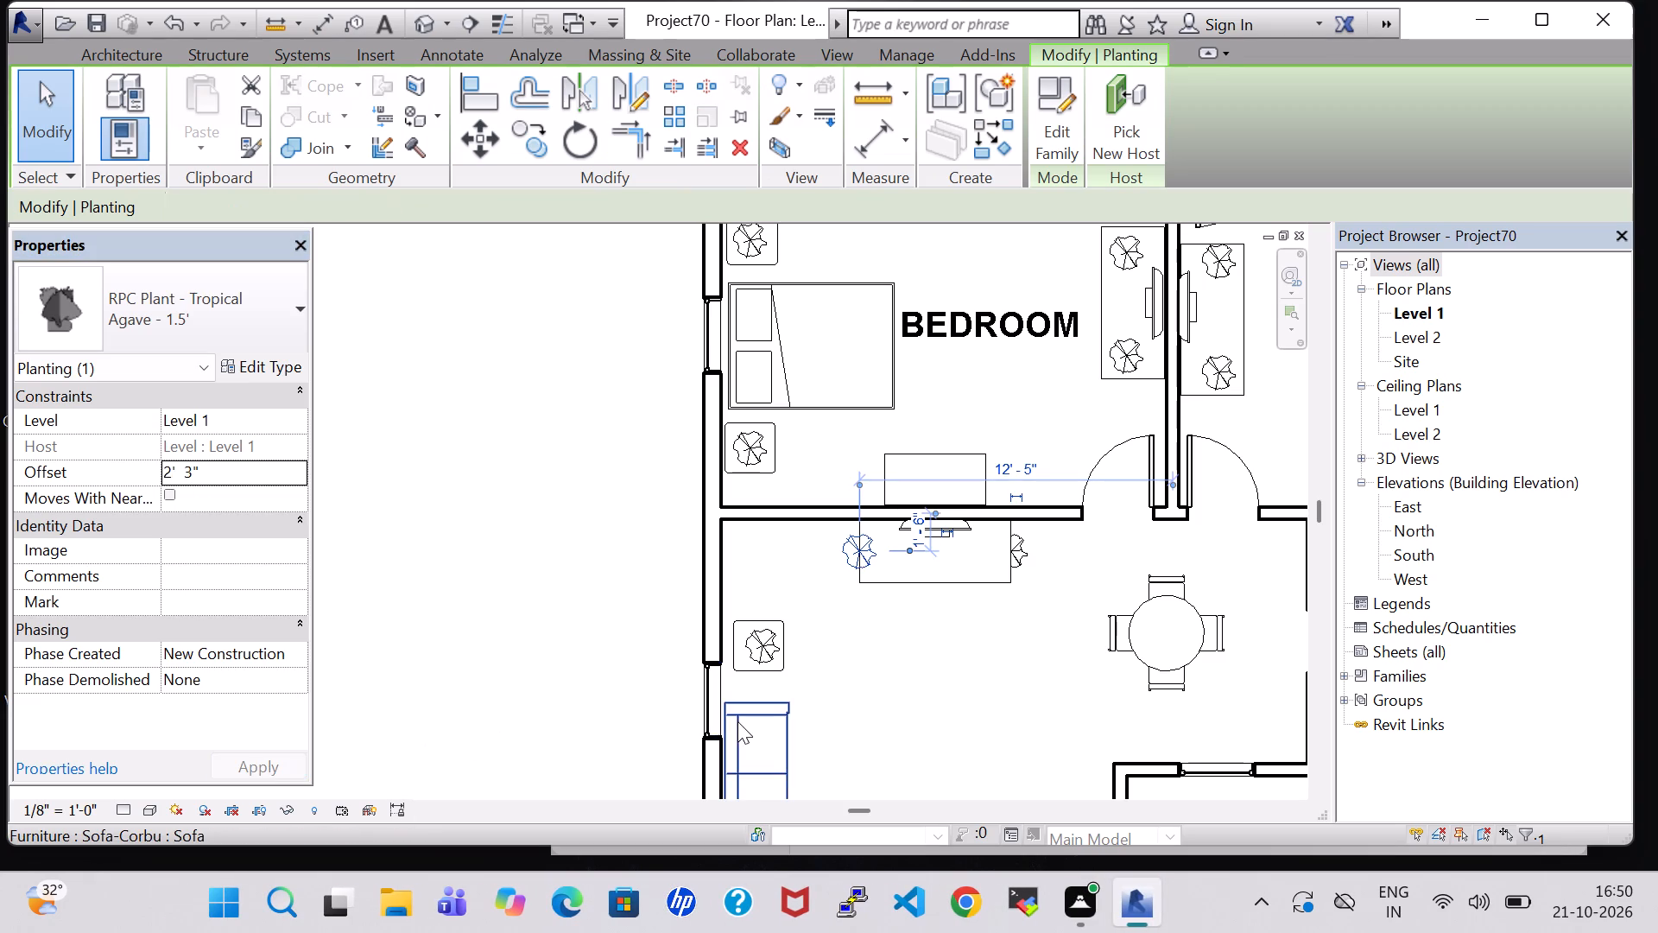
Nudge the left agave plant inward and slightly down so it sits fully on the living area TV table.
{"action": "key", "text": "Right"}
{"action": "key", "text": "Right"}
{"action": "key", "text": "Right"}
{"action": "key", "text": "Right"}
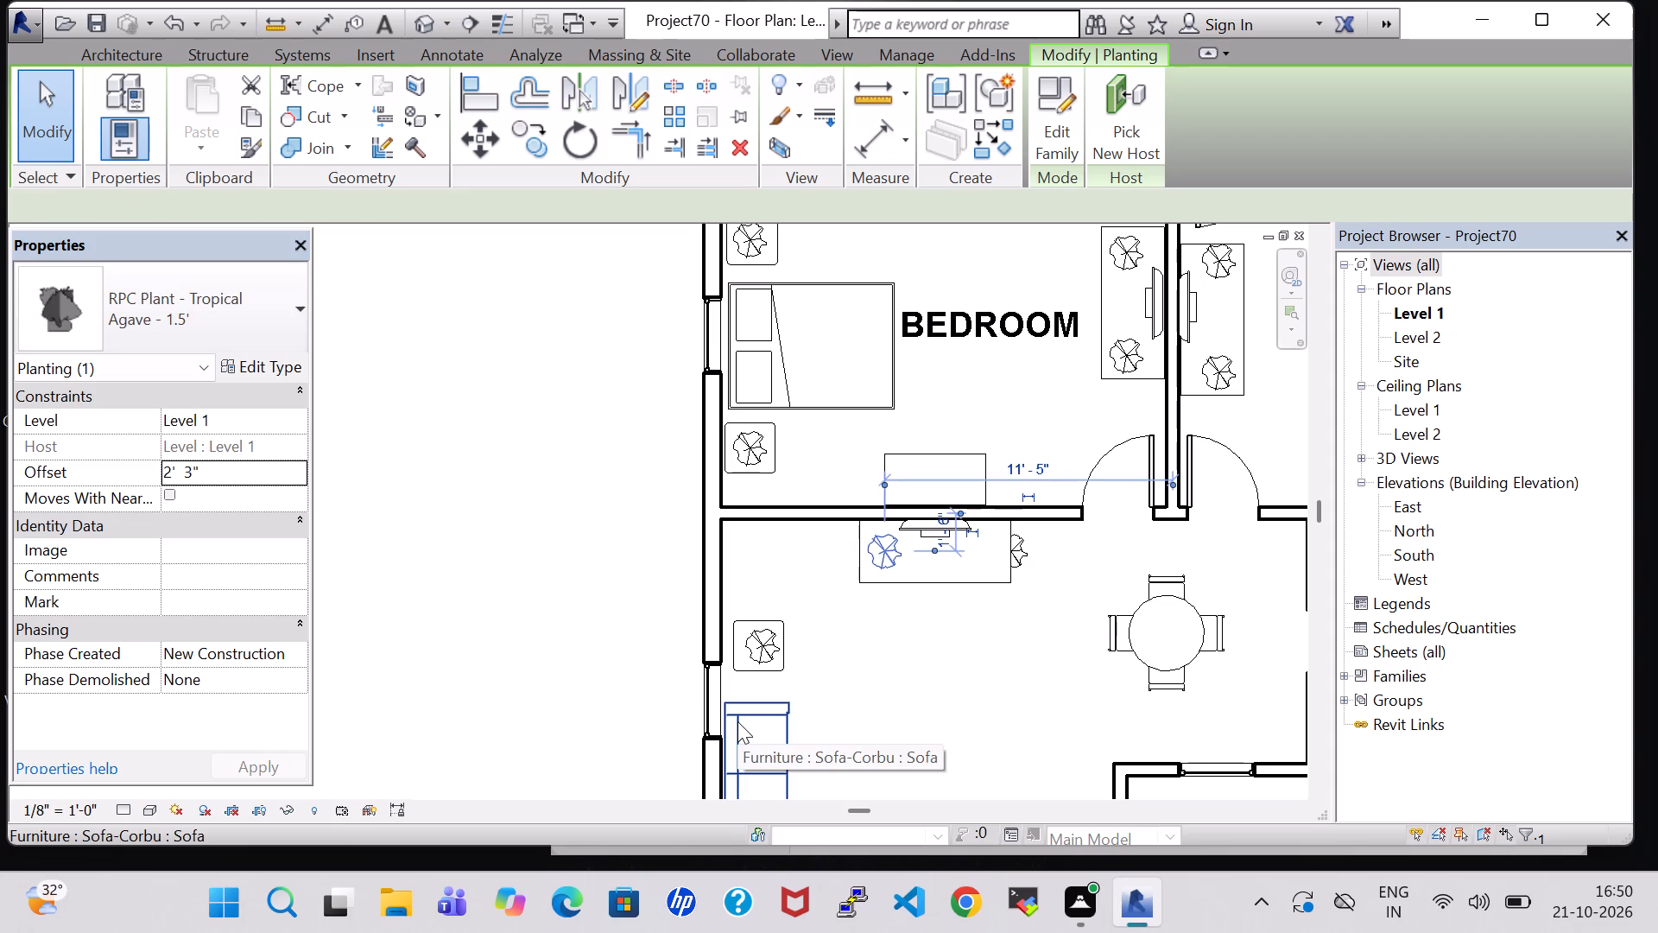
{"action": "key", "text": "Down"}
{"action": "key", "text": "Left"}
{"action": "left_click", "coordinate": [886, 721]}
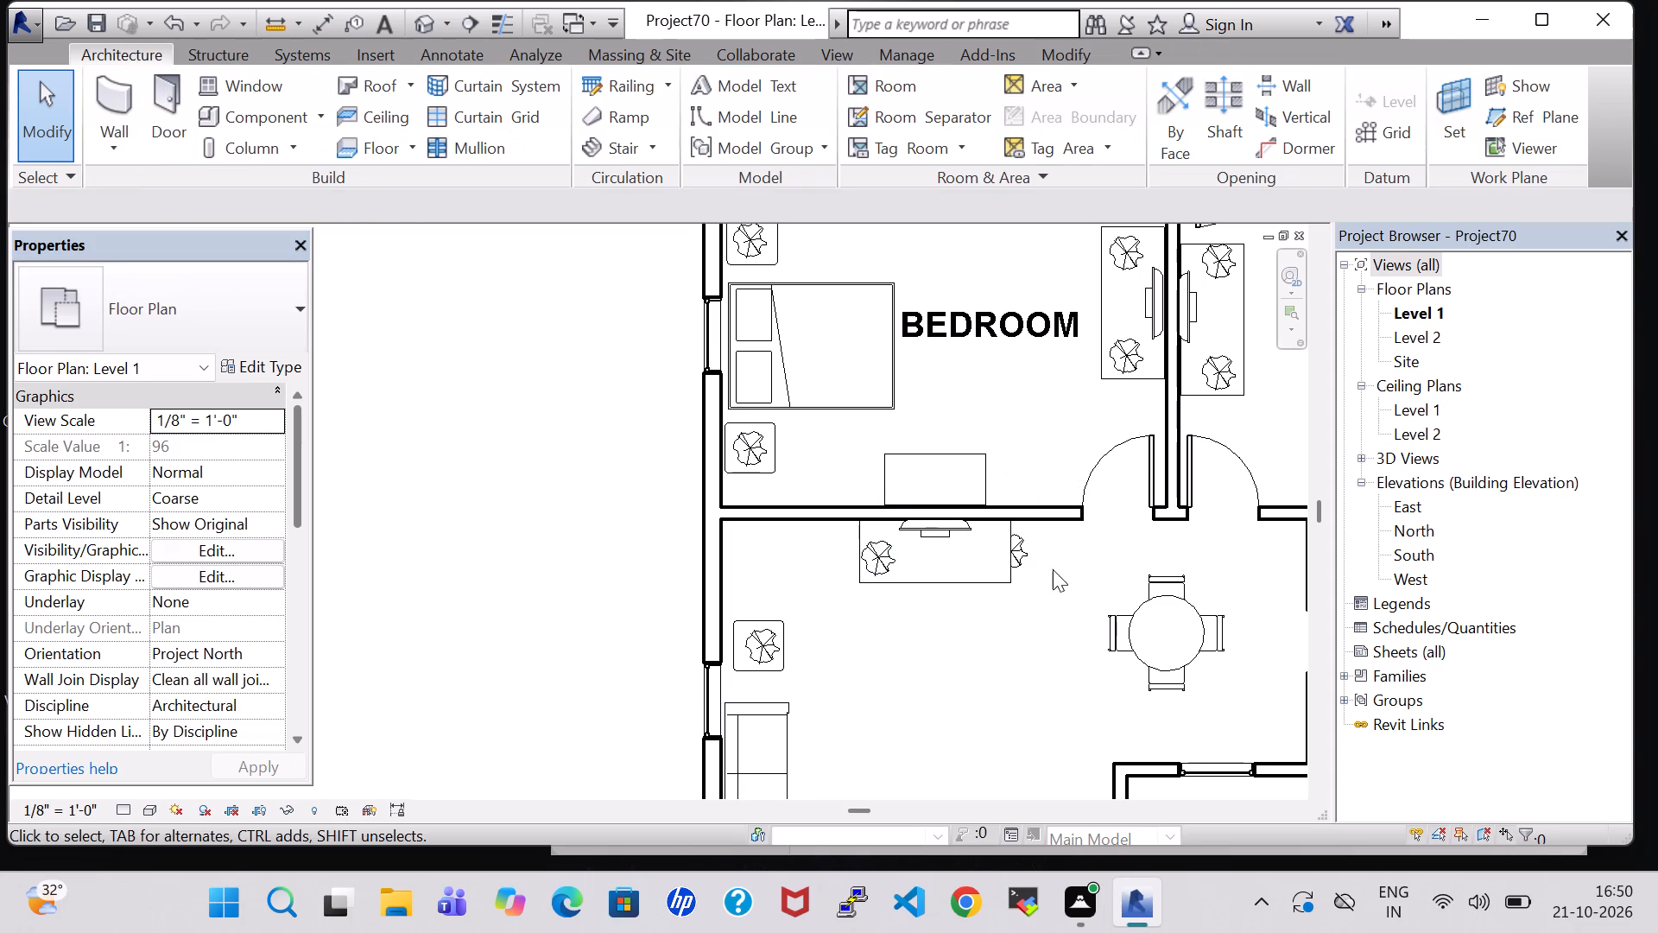
Set the offset of the agave plant at the right end of the living area TV table to 2' 3".
{"action": "left_click", "coordinate": [1021, 535]}
{"action": "left_click", "coordinate": [1021, 639]}
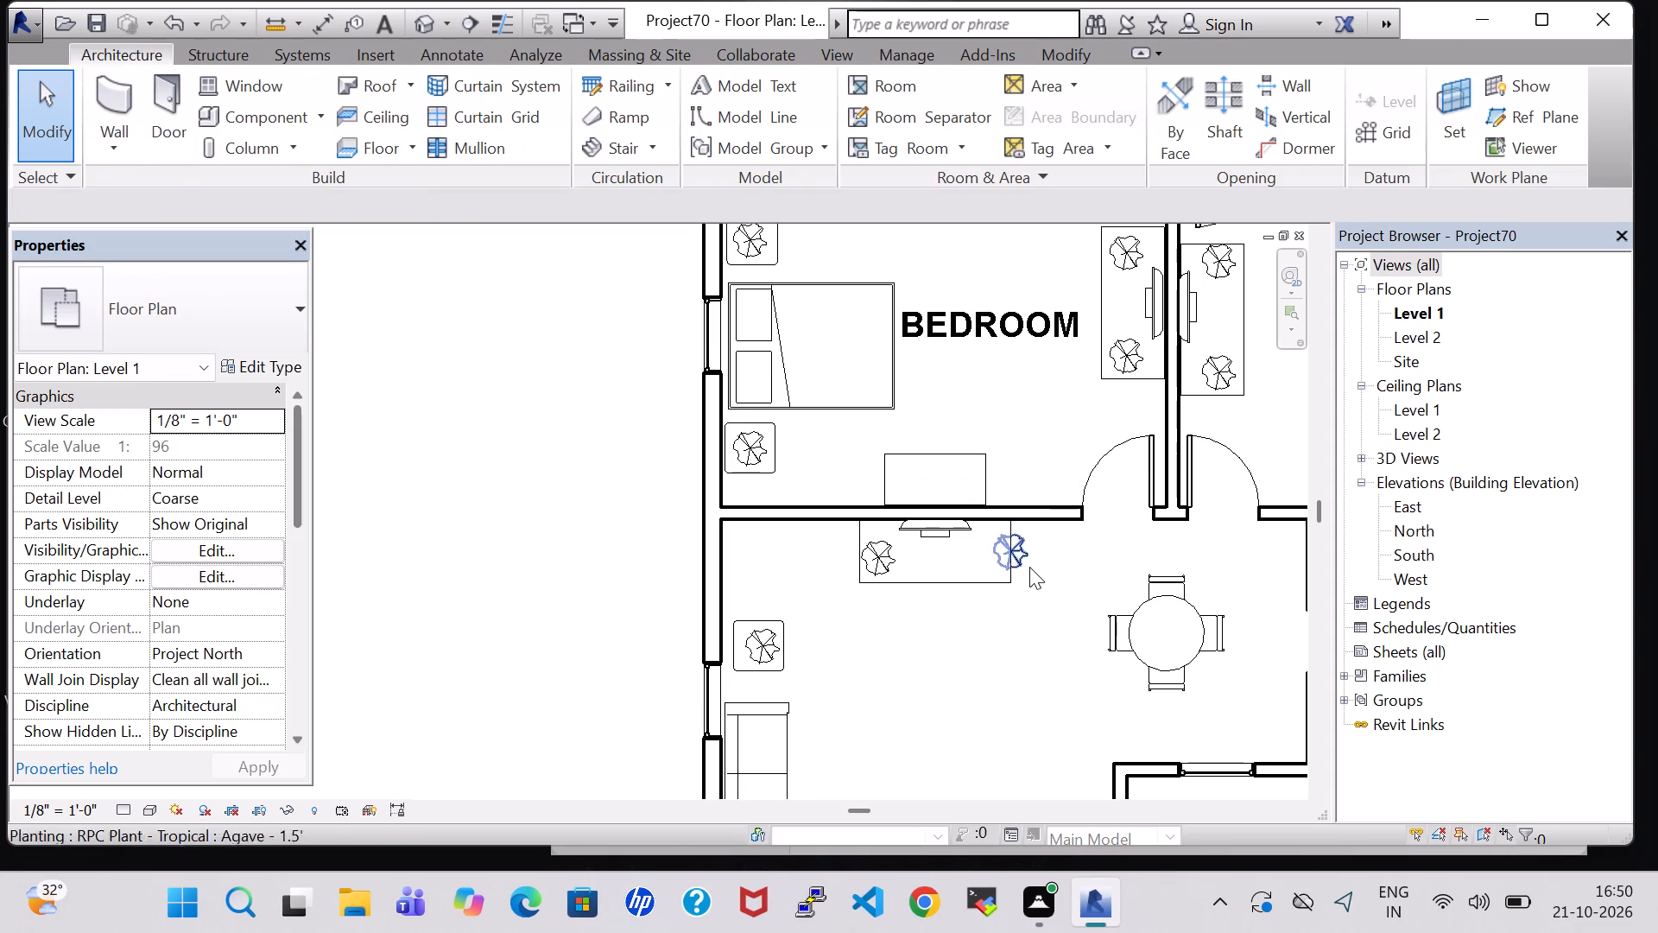
{"action": "left_click", "coordinate": [1016, 562]}
{"action": "left_click", "coordinate": [1019, 605]}
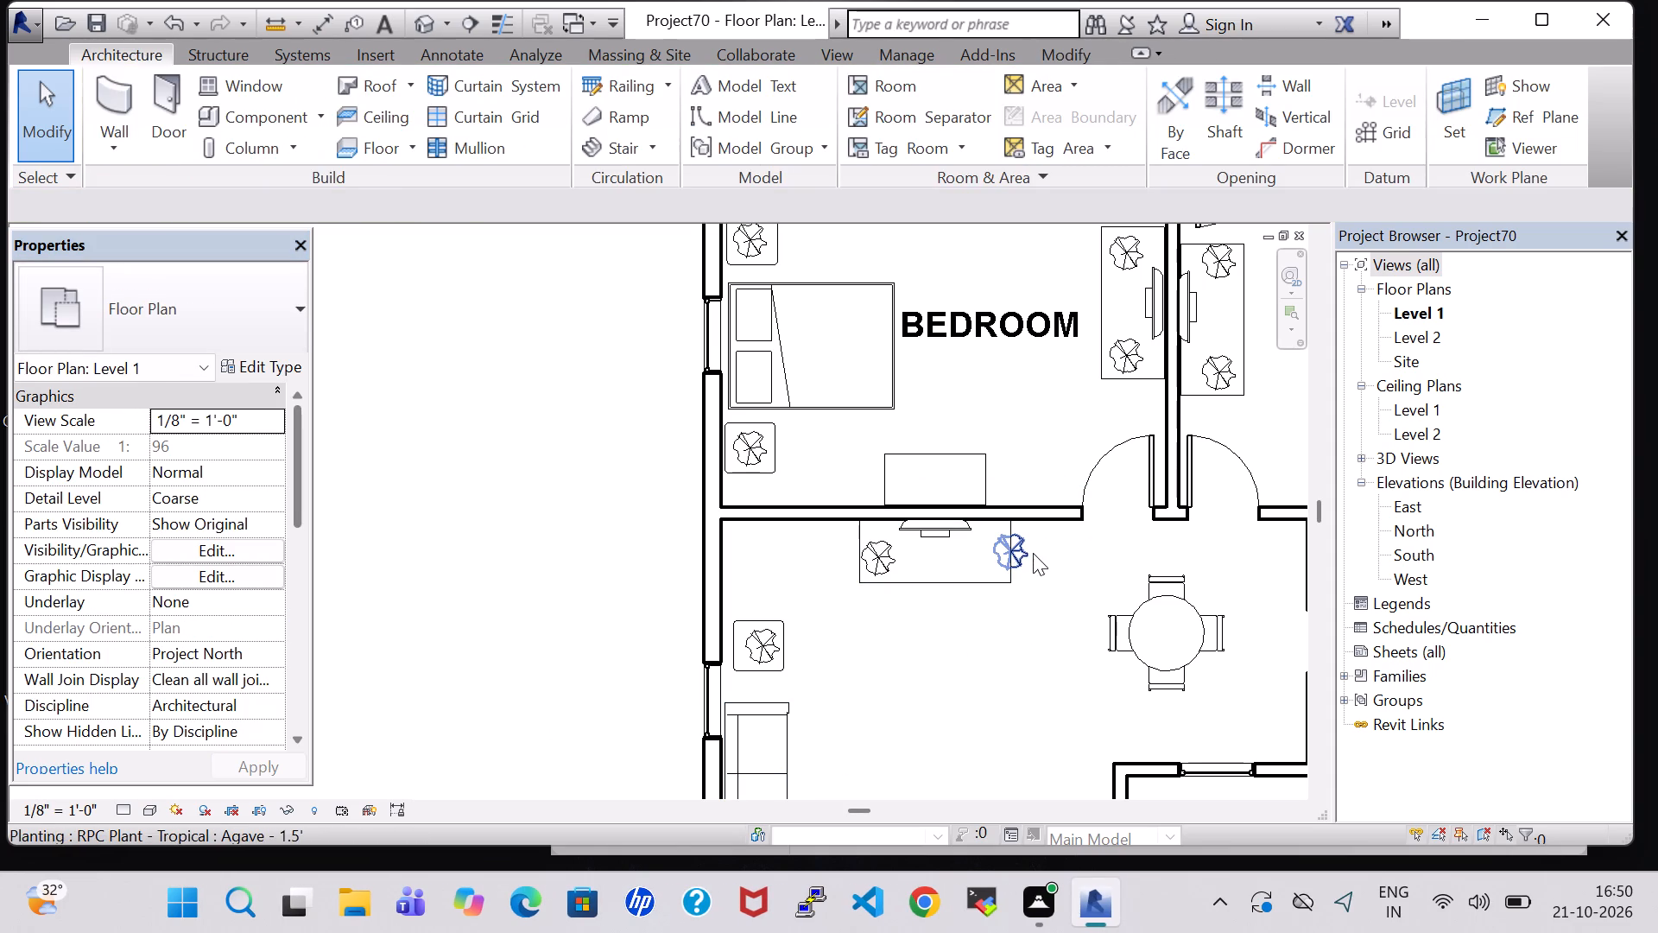
{"action": "left_click", "coordinate": [1023, 551]}
{"action": "left_click", "coordinate": [174, 479]}
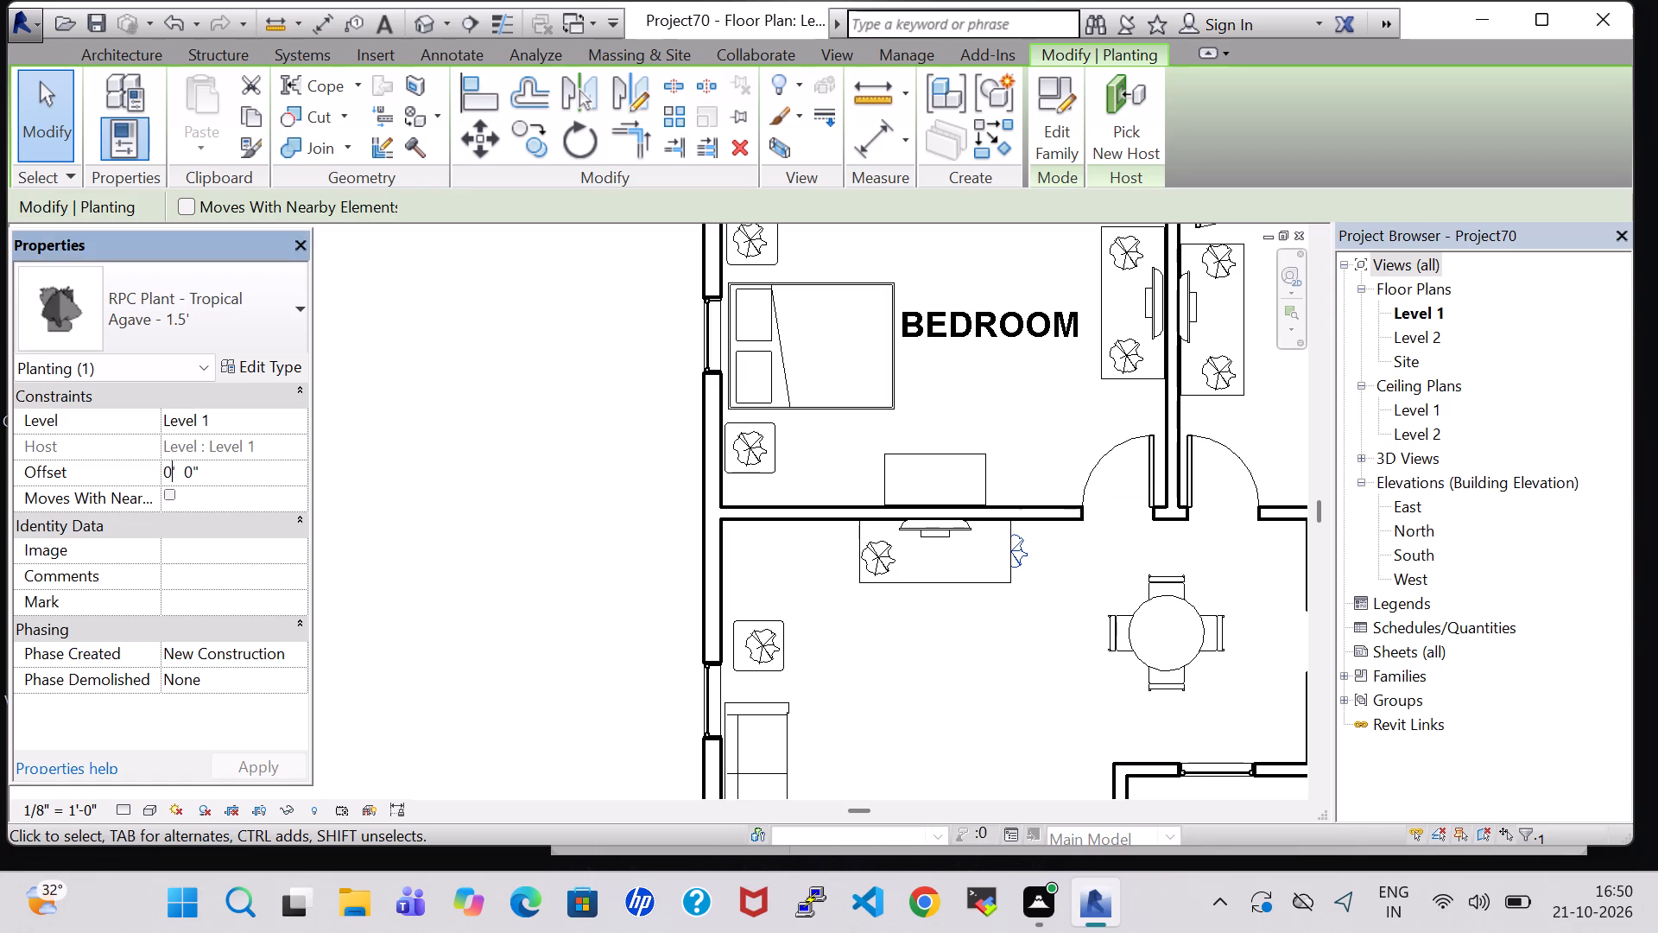
{"action": "key", "text": "BackSpace"}
{"action": "key", "text": "2"}
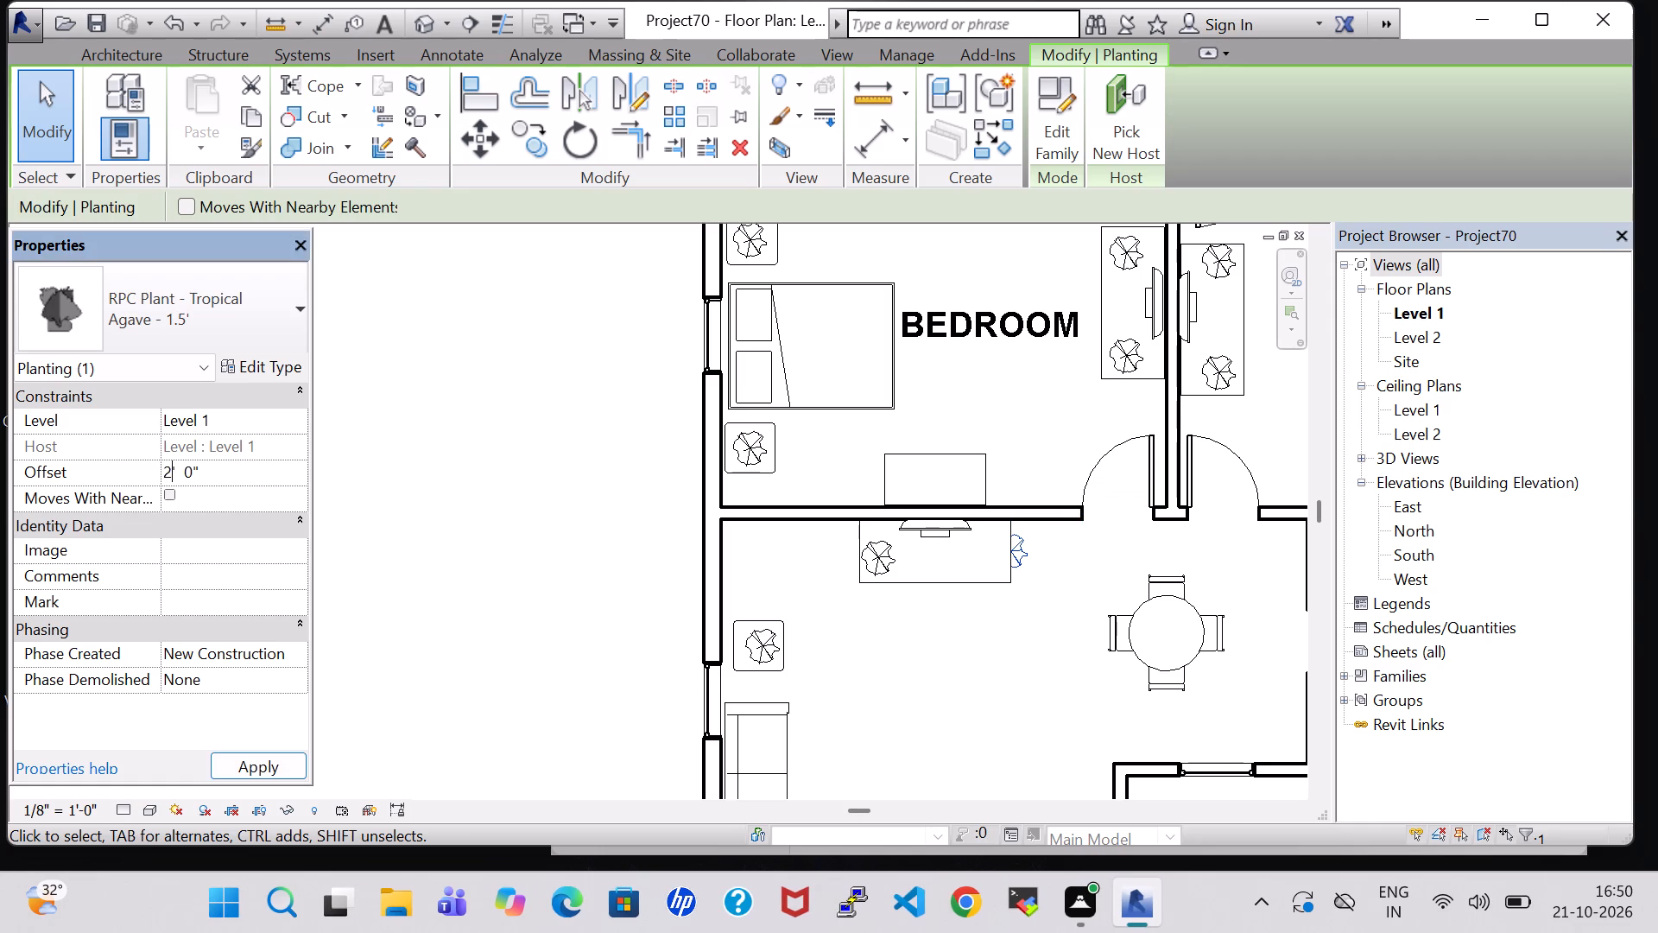
{"action": "left_click", "coordinate": [194, 479]}
{"action": "key", "text": "BackSpace"}
{"action": "key", "text": "3"}
{"action": "left_click", "coordinate": [239, 771]}
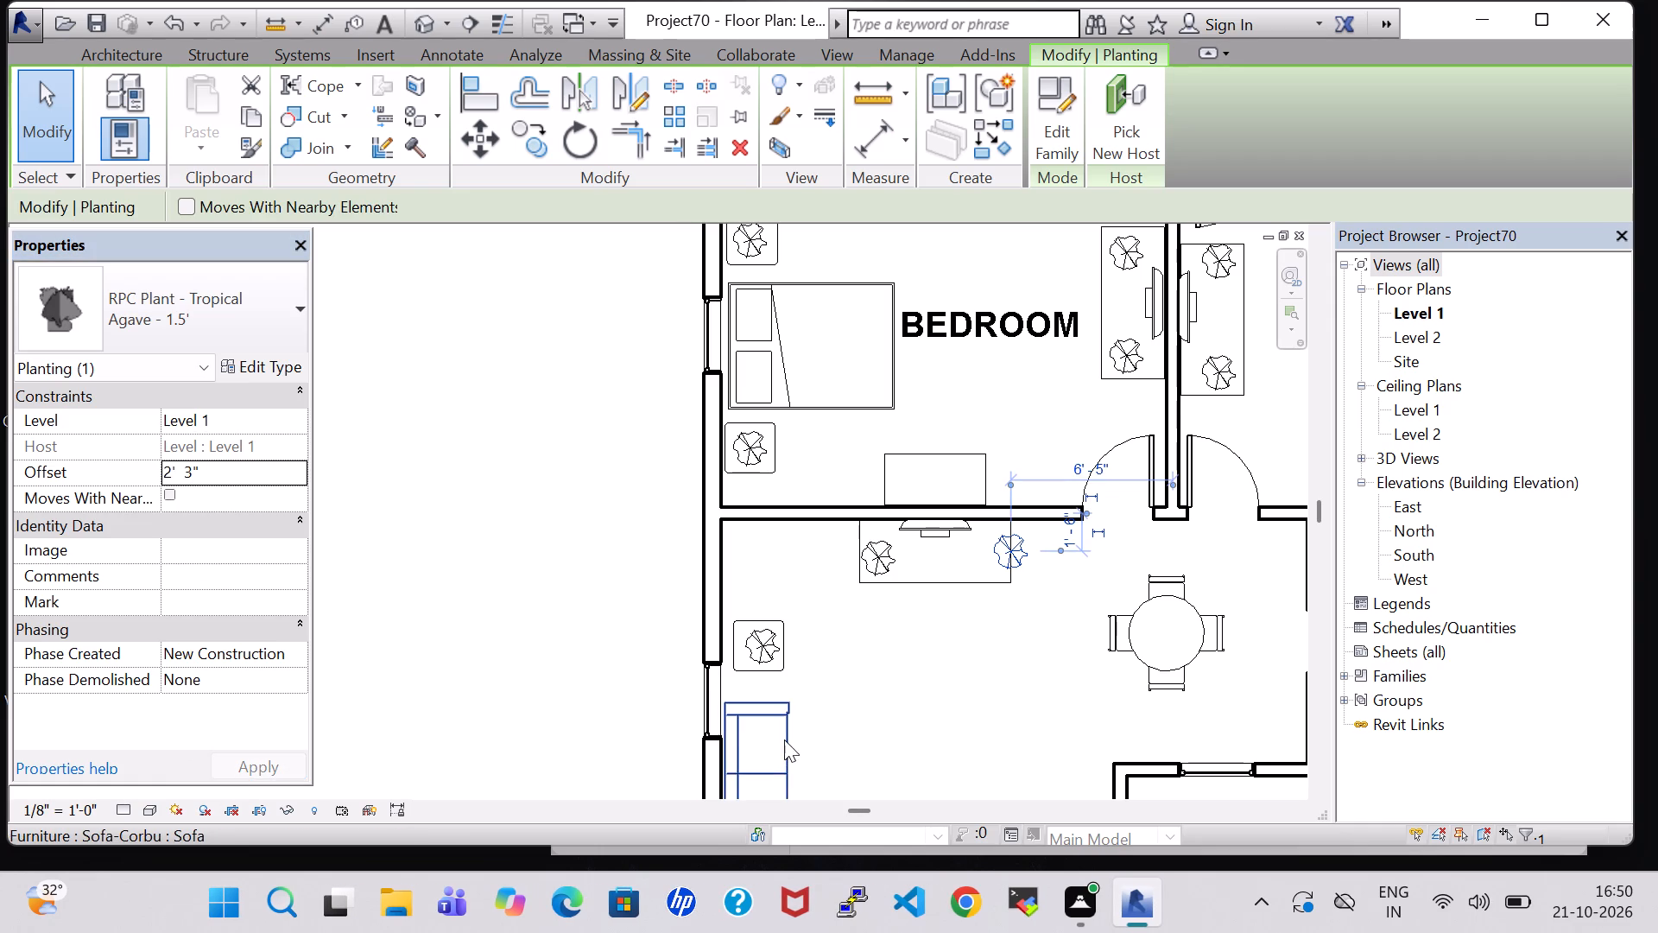
Nudge the right agave plant inward and slightly down onto the living area TV table.
{"action": "key", "text": "Left"}
{"action": "key", "text": "Left"}
{"action": "key", "text": "Left"}
{"action": "key", "text": "Down"}
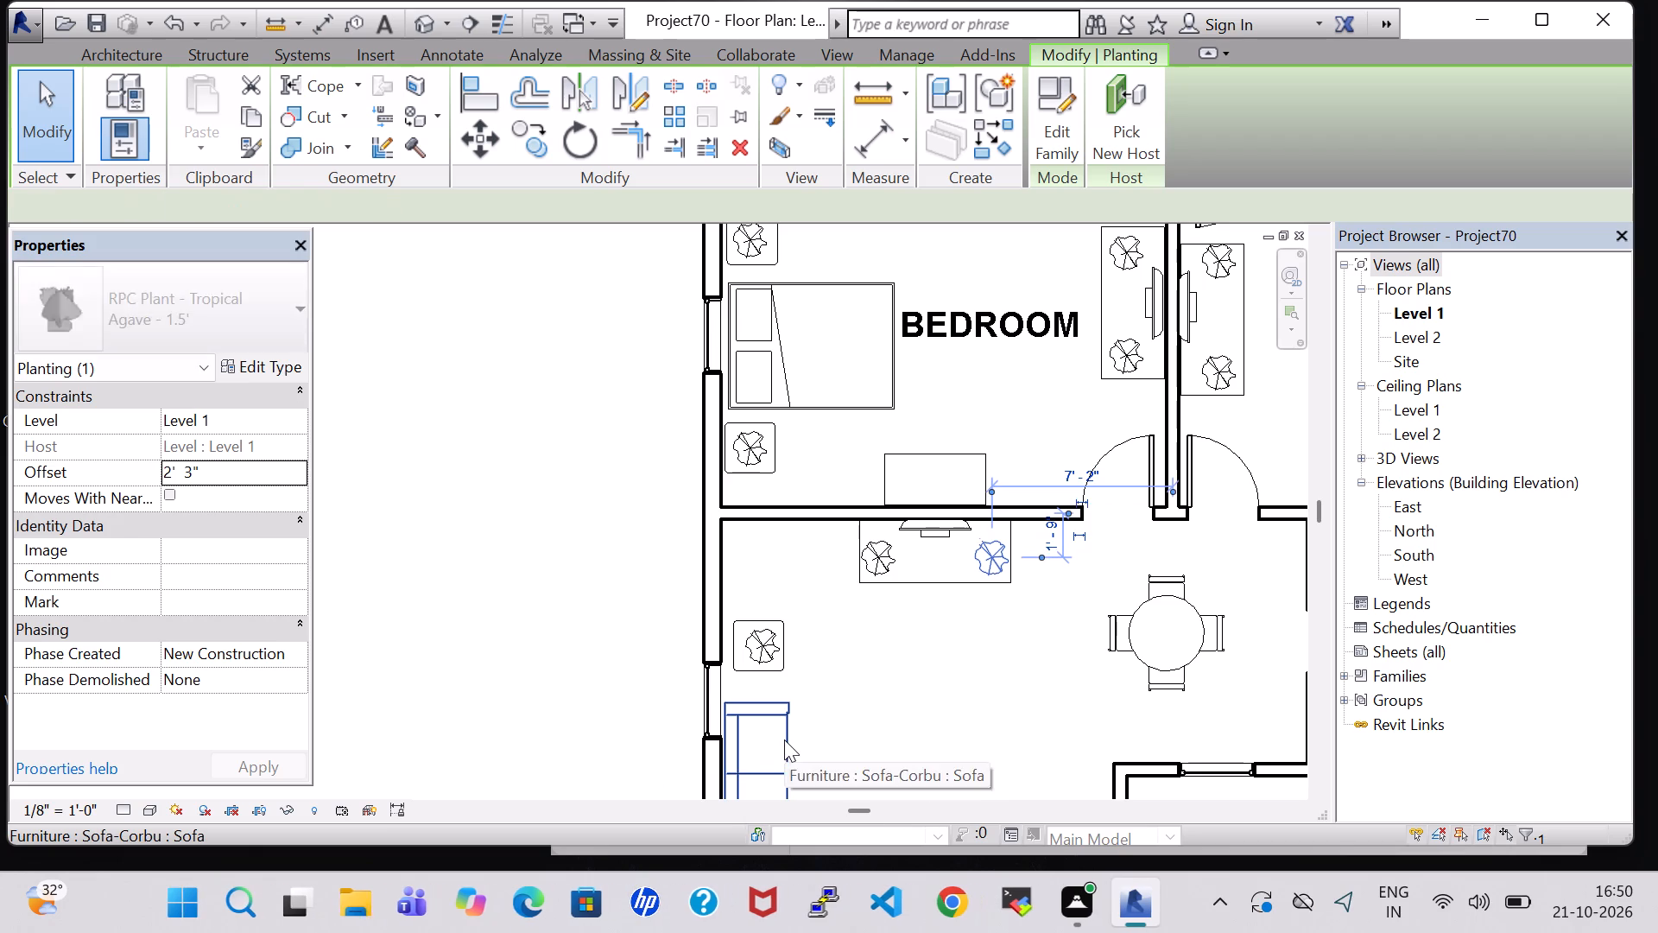
{"action": "key", "text": "Right"}
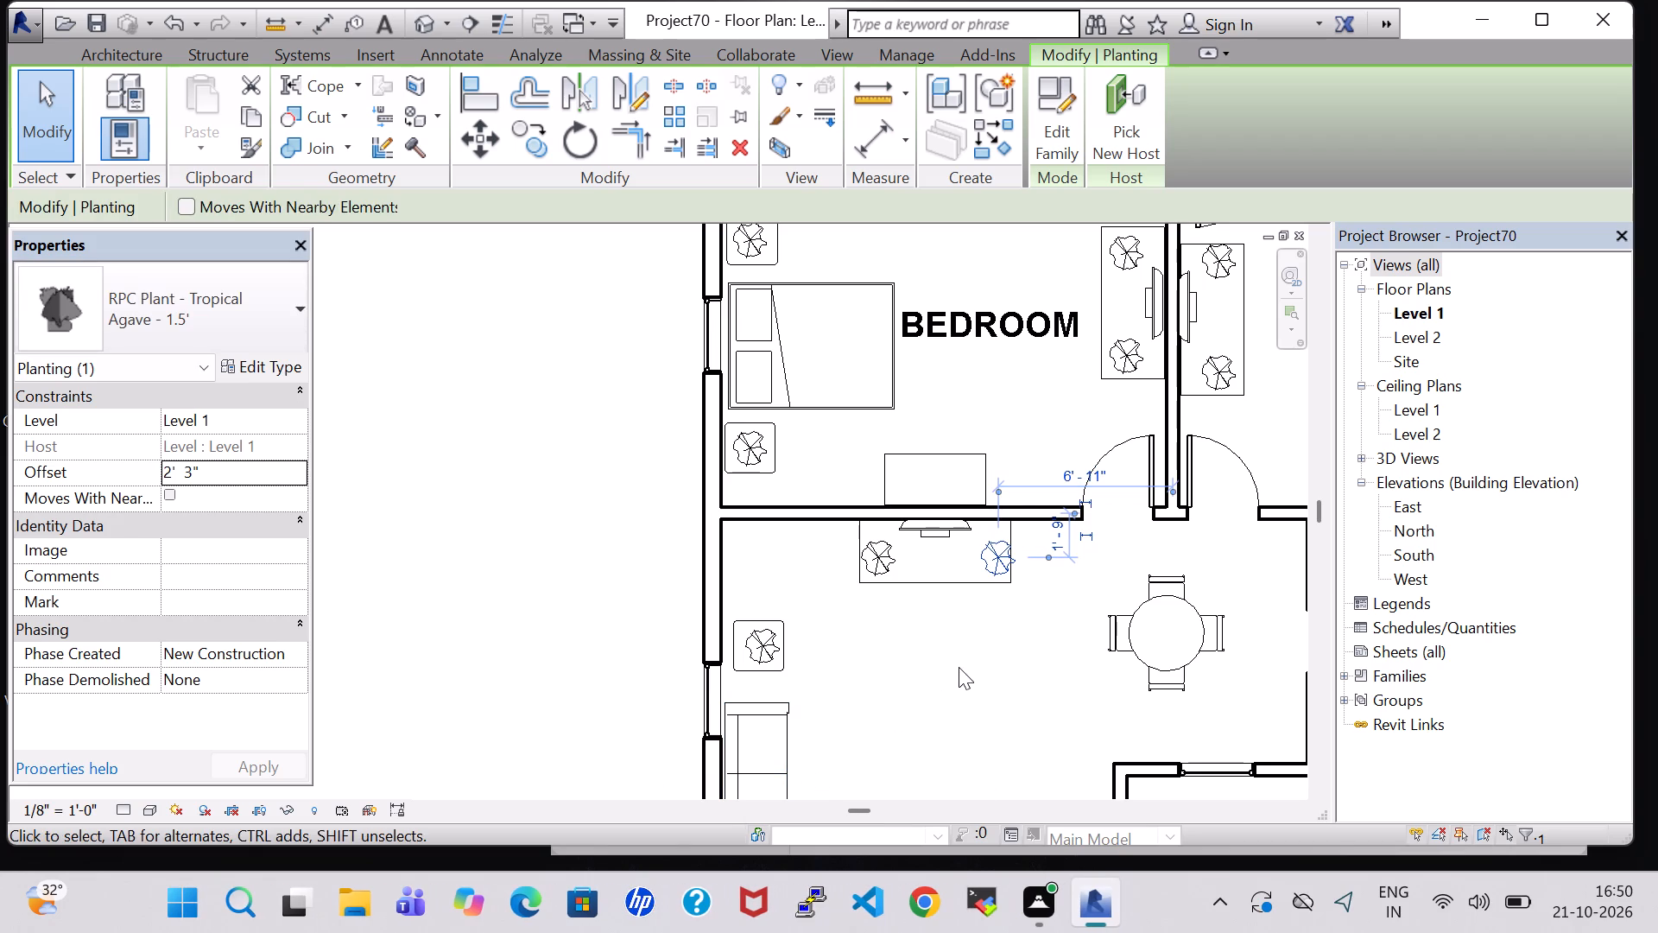
{"action": "key", "text": "Down"}
{"action": "left_click", "coordinate": [960, 667]}
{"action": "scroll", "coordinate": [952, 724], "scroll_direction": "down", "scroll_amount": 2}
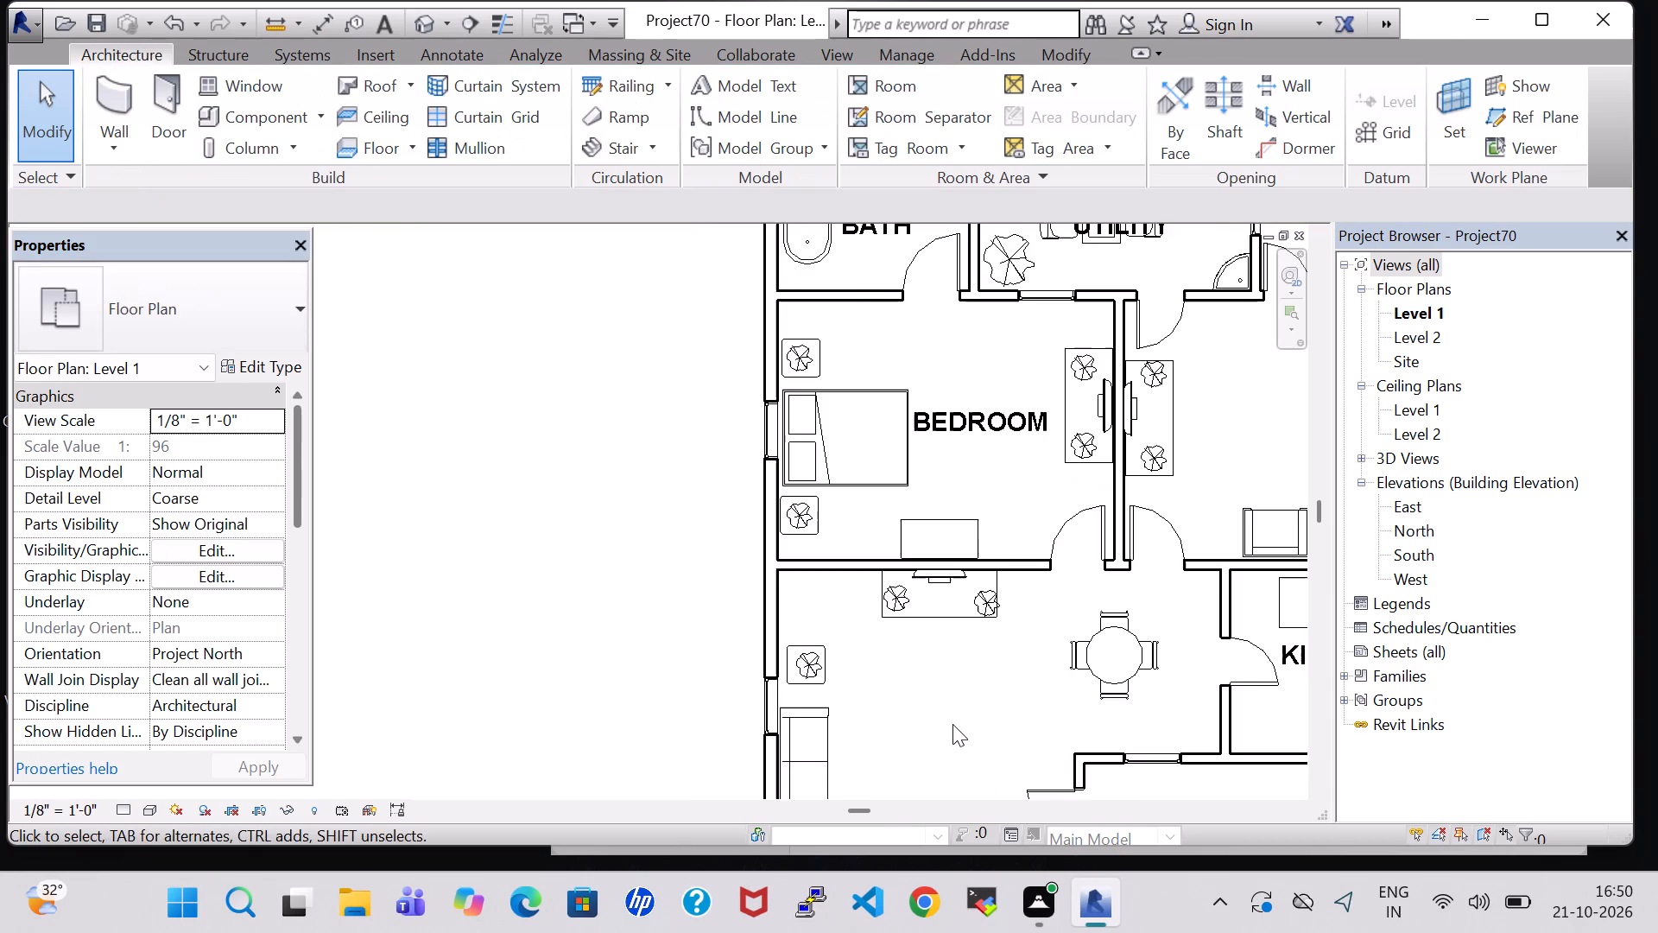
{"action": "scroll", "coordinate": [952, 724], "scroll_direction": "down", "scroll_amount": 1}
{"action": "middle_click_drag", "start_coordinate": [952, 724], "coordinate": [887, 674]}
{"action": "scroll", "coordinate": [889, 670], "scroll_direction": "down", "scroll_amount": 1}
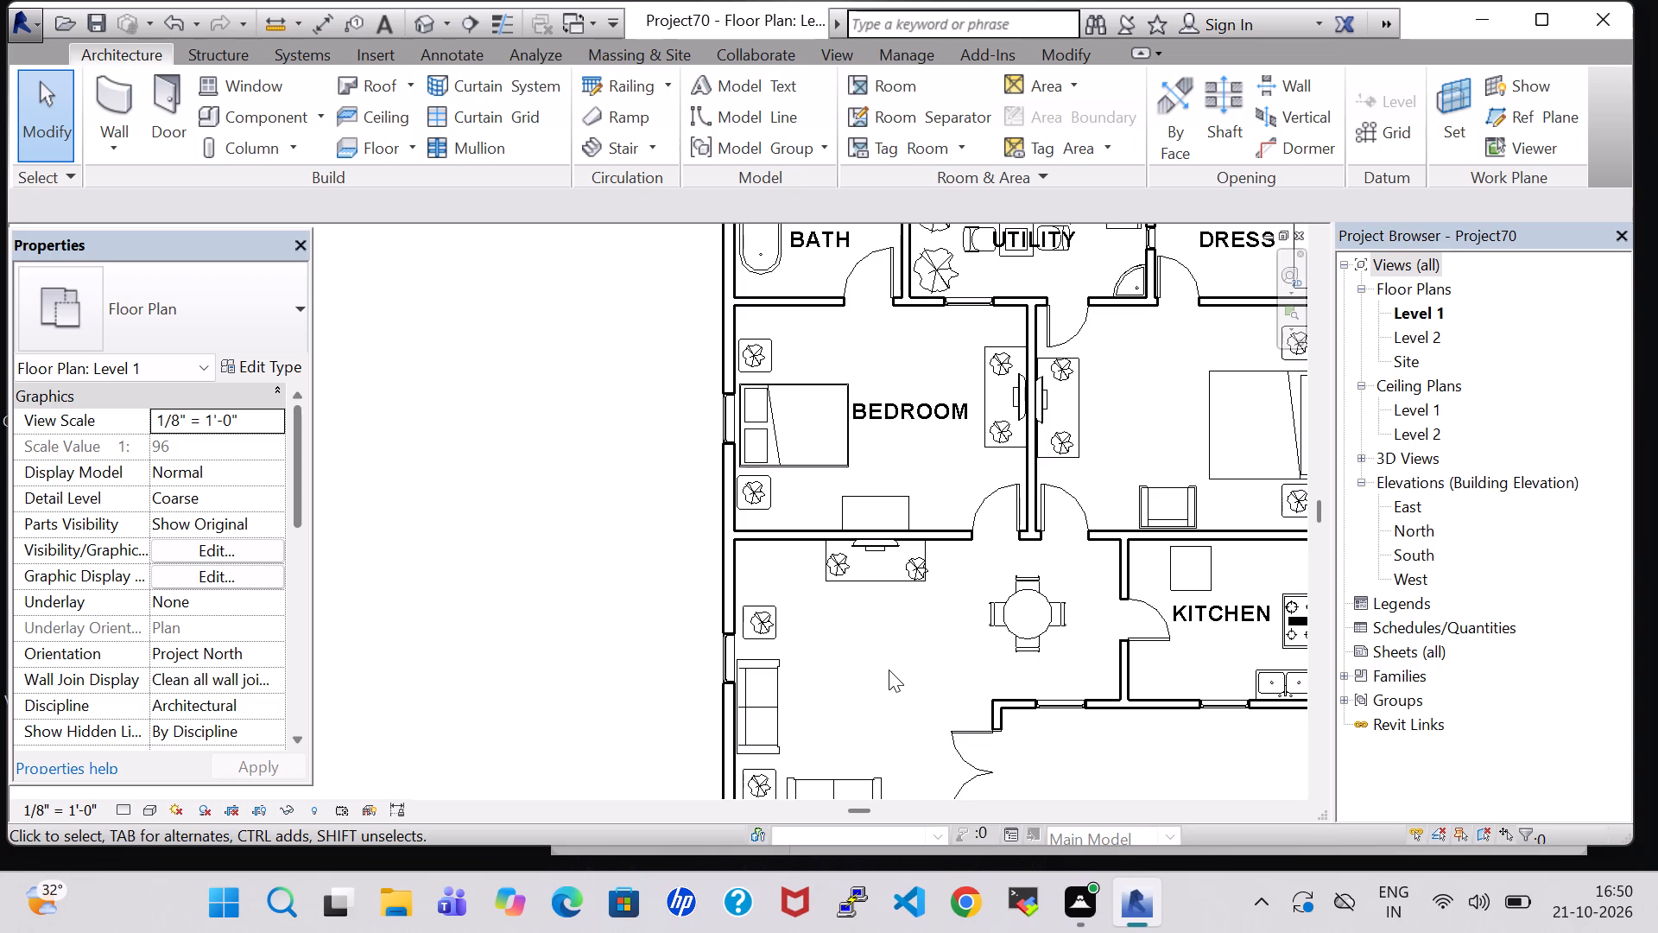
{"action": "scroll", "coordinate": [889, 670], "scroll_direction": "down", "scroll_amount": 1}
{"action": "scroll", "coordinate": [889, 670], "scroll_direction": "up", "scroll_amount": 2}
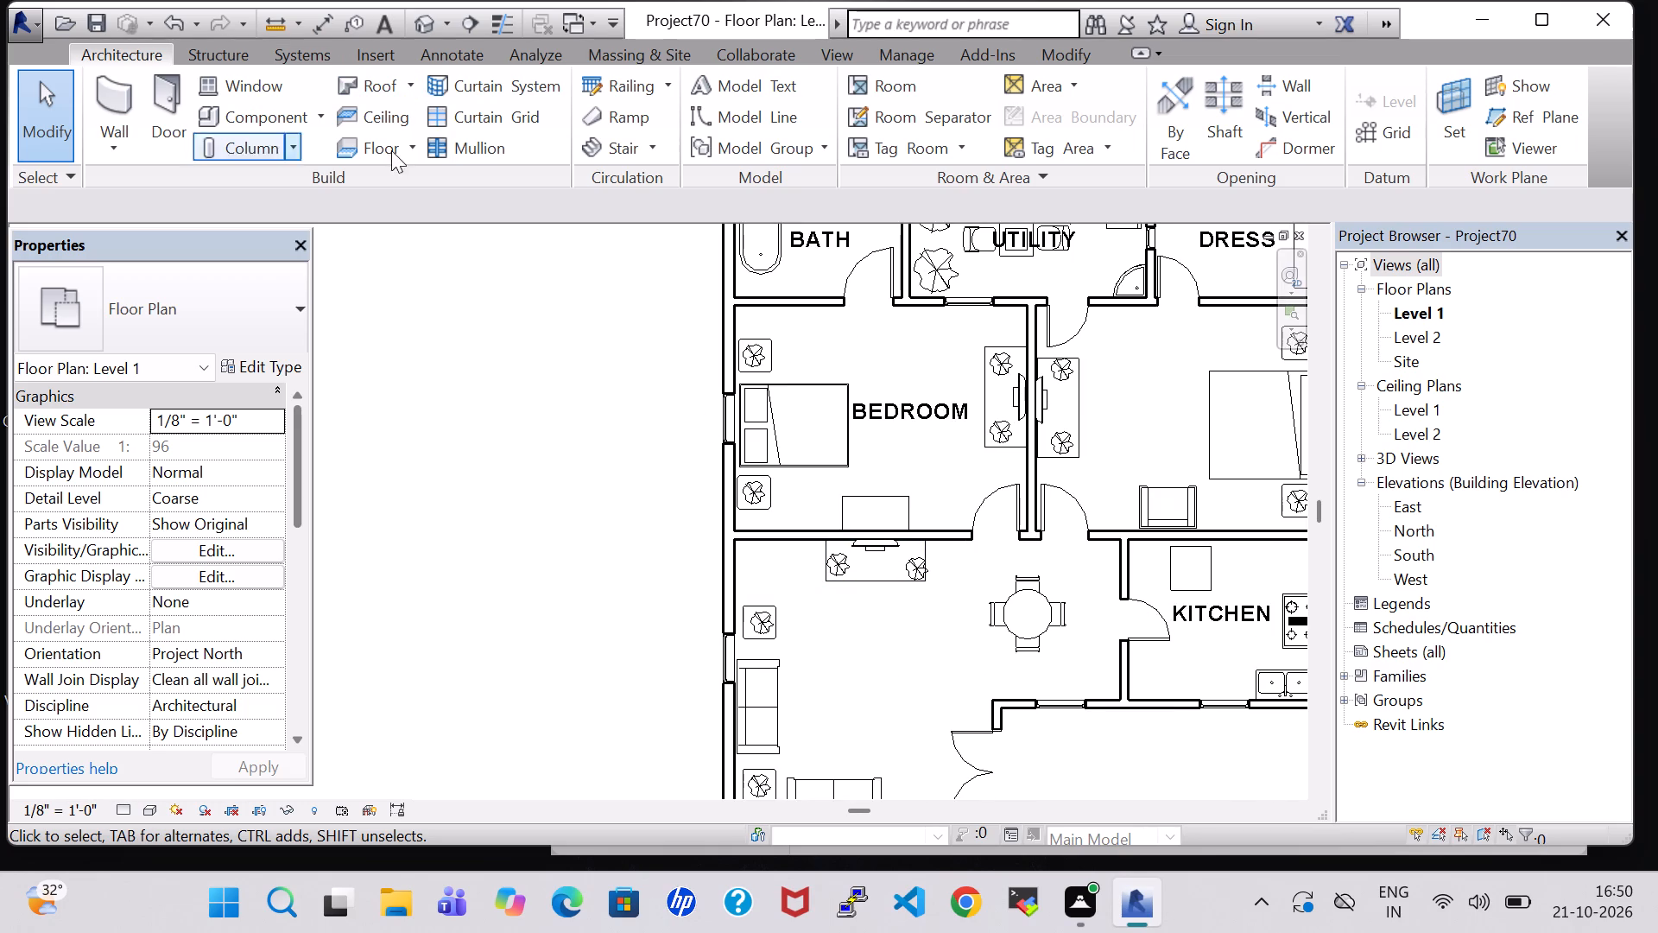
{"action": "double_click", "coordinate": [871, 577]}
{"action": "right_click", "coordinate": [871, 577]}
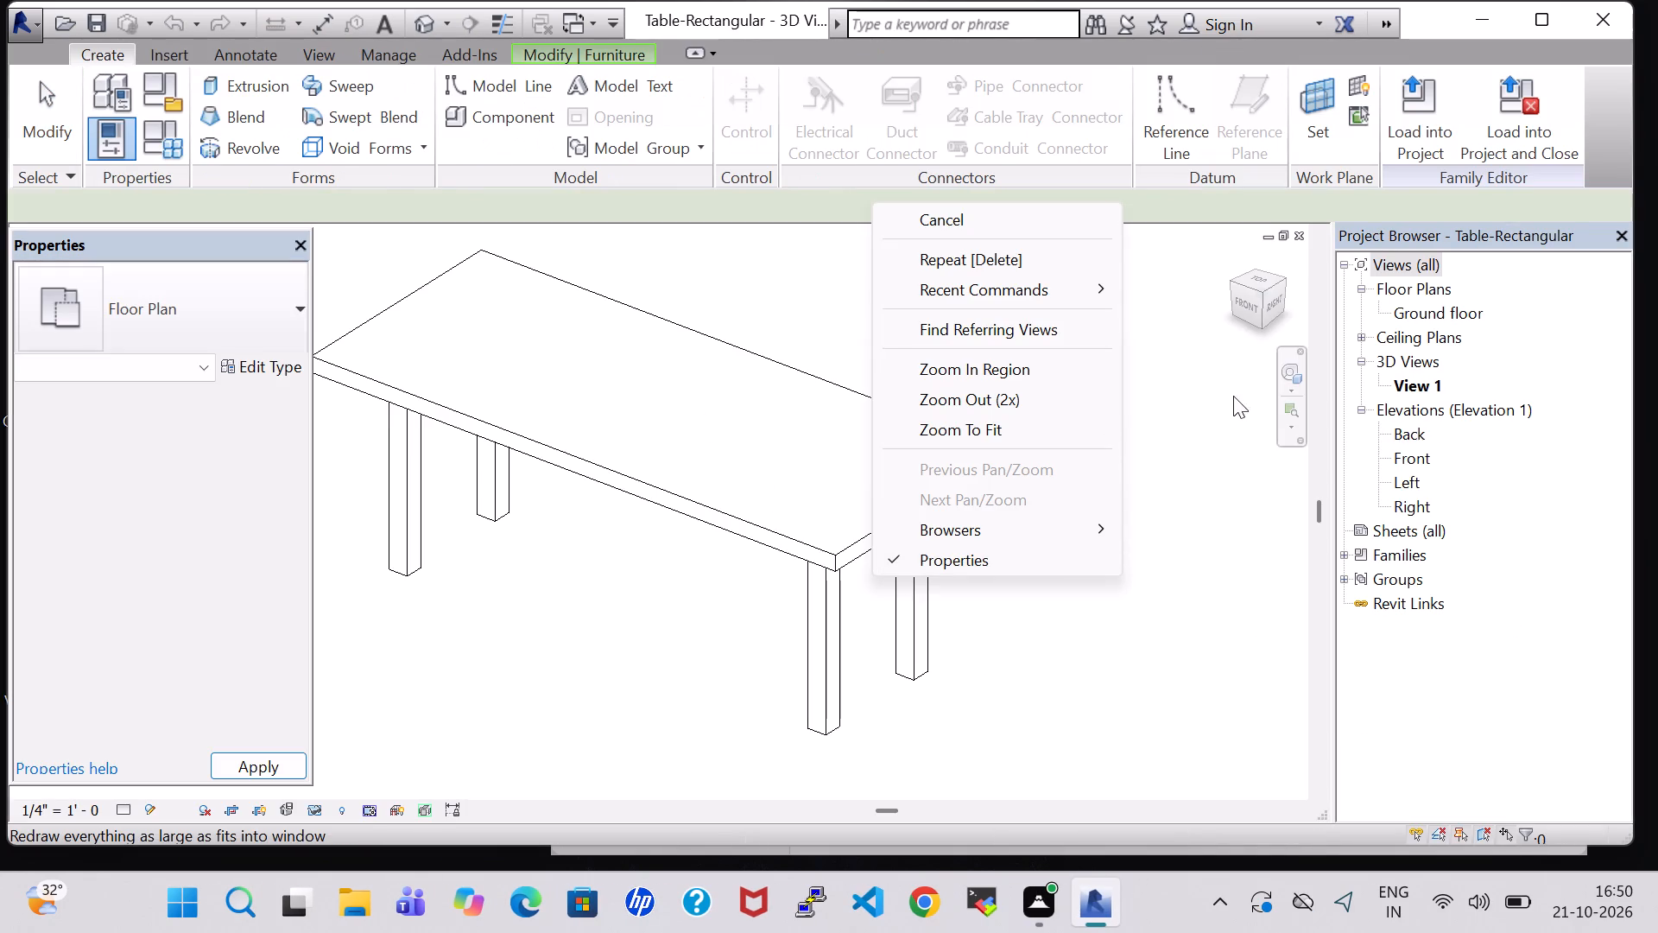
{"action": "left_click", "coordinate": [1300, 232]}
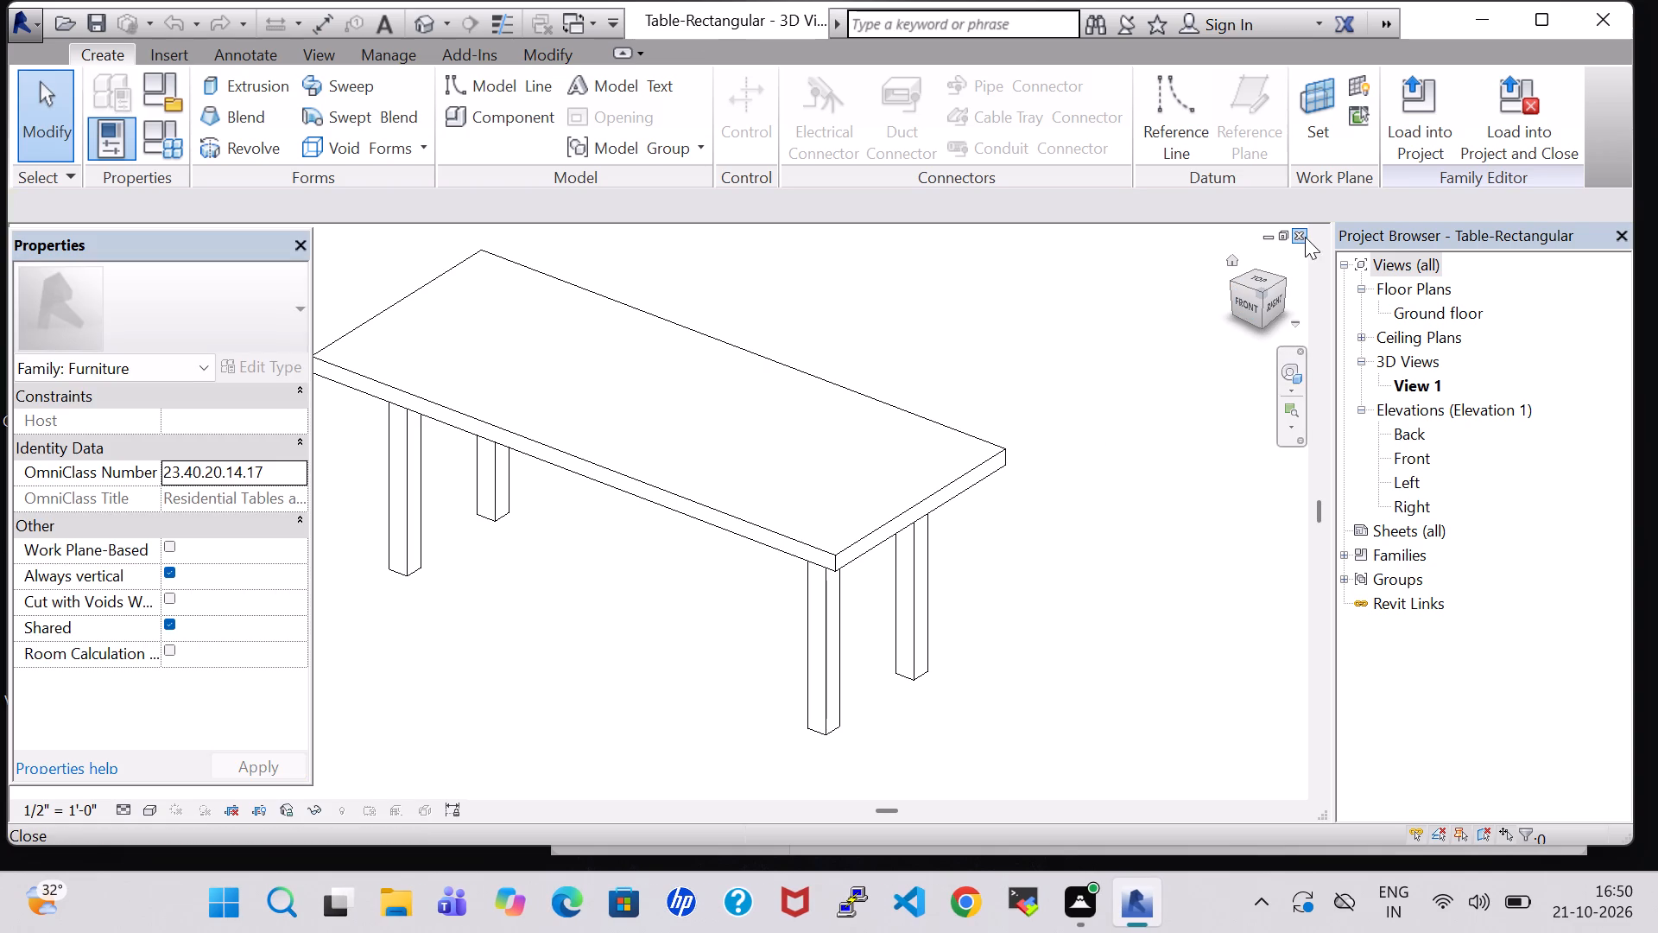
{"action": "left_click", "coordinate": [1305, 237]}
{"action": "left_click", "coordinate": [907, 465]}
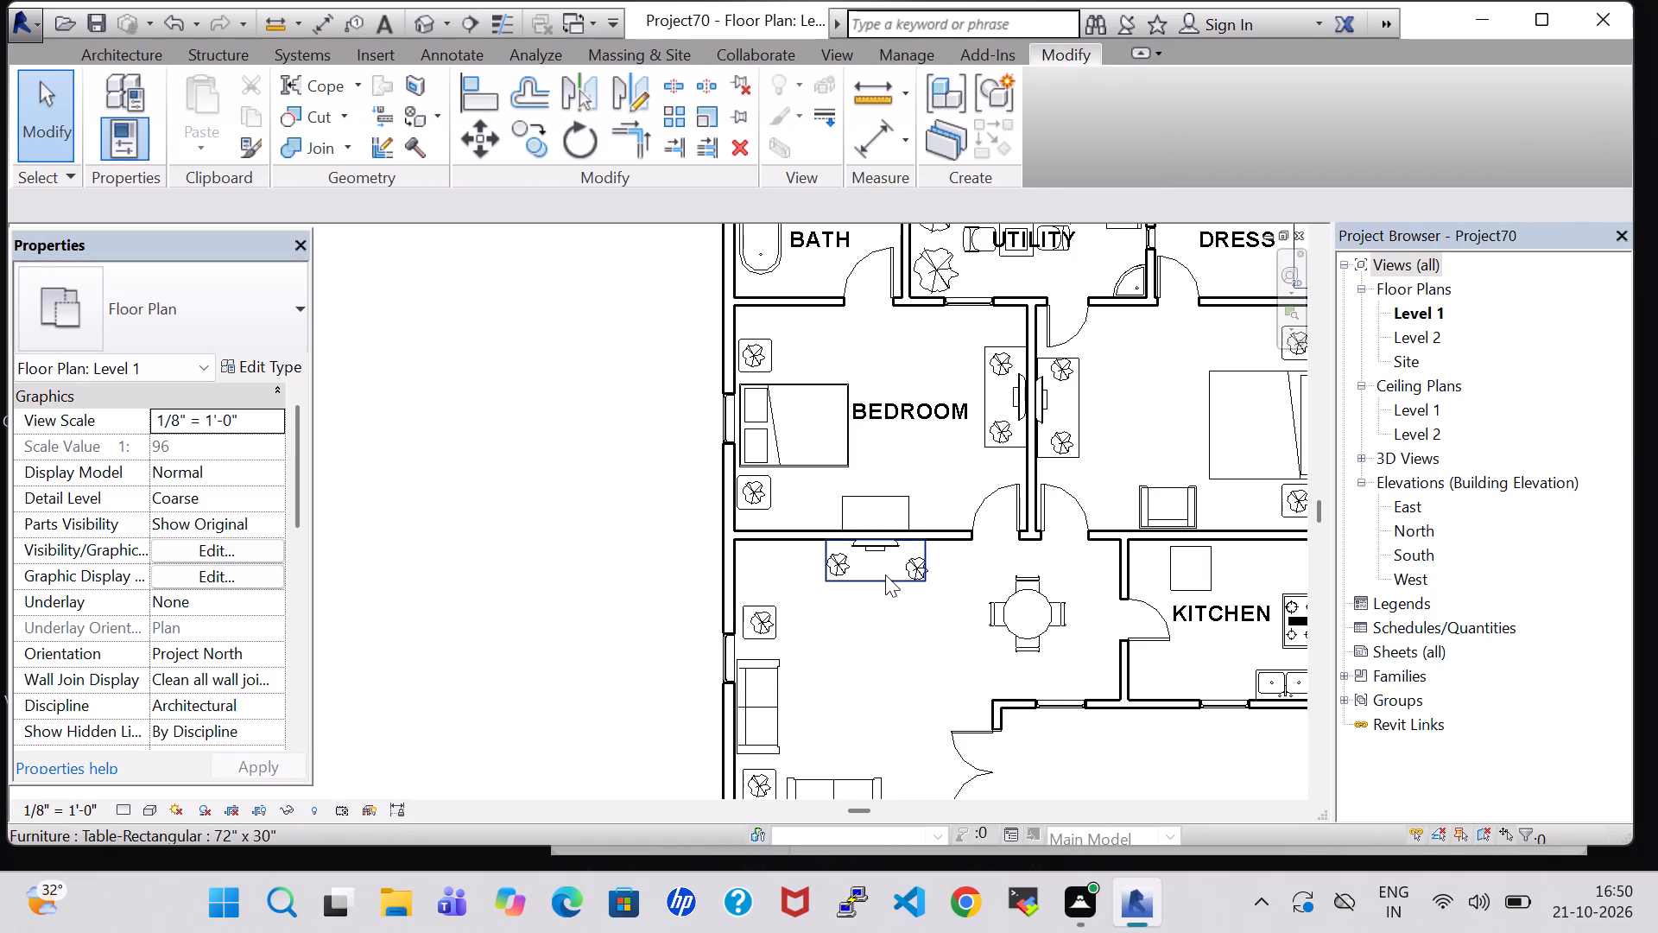
Create a similar 72" x 30" table from the living area TV table and place it rotated 90° between the dining set and kitchen wall.
{"action": "left_click", "coordinate": [885, 574]}
{"action": "right_click", "coordinate": [885, 574]}
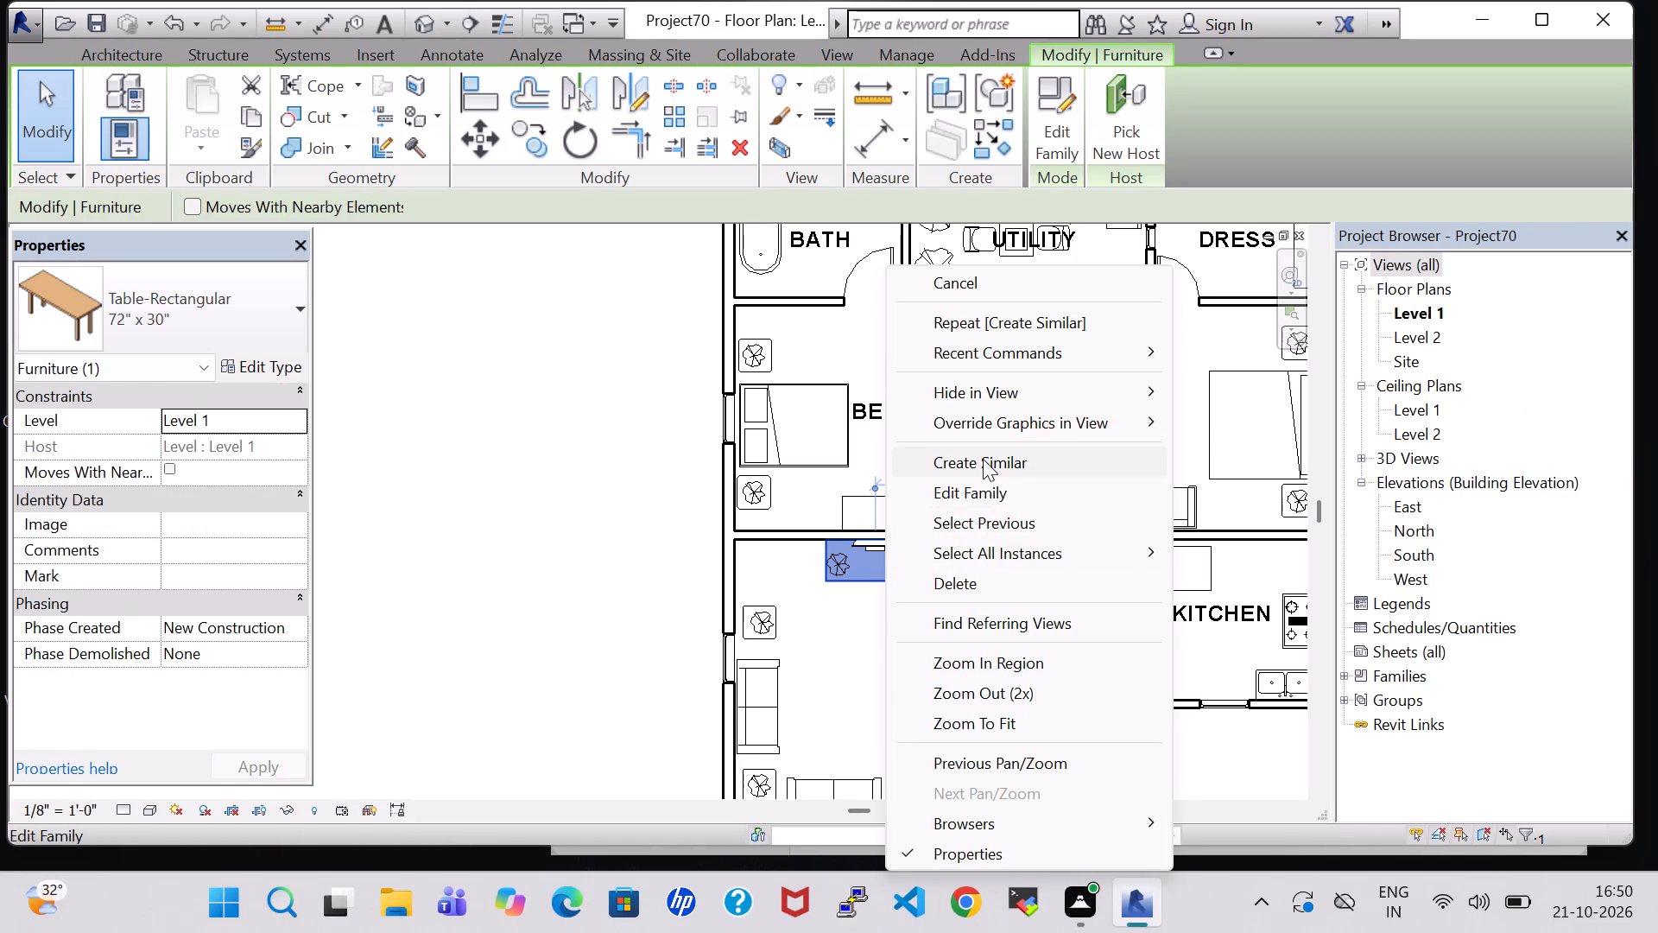
{"action": "left_click", "coordinate": [983, 459]}
{"action": "scroll", "coordinate": [1060, 683], "scroll_direction": "up", "scroll_amount": 5}
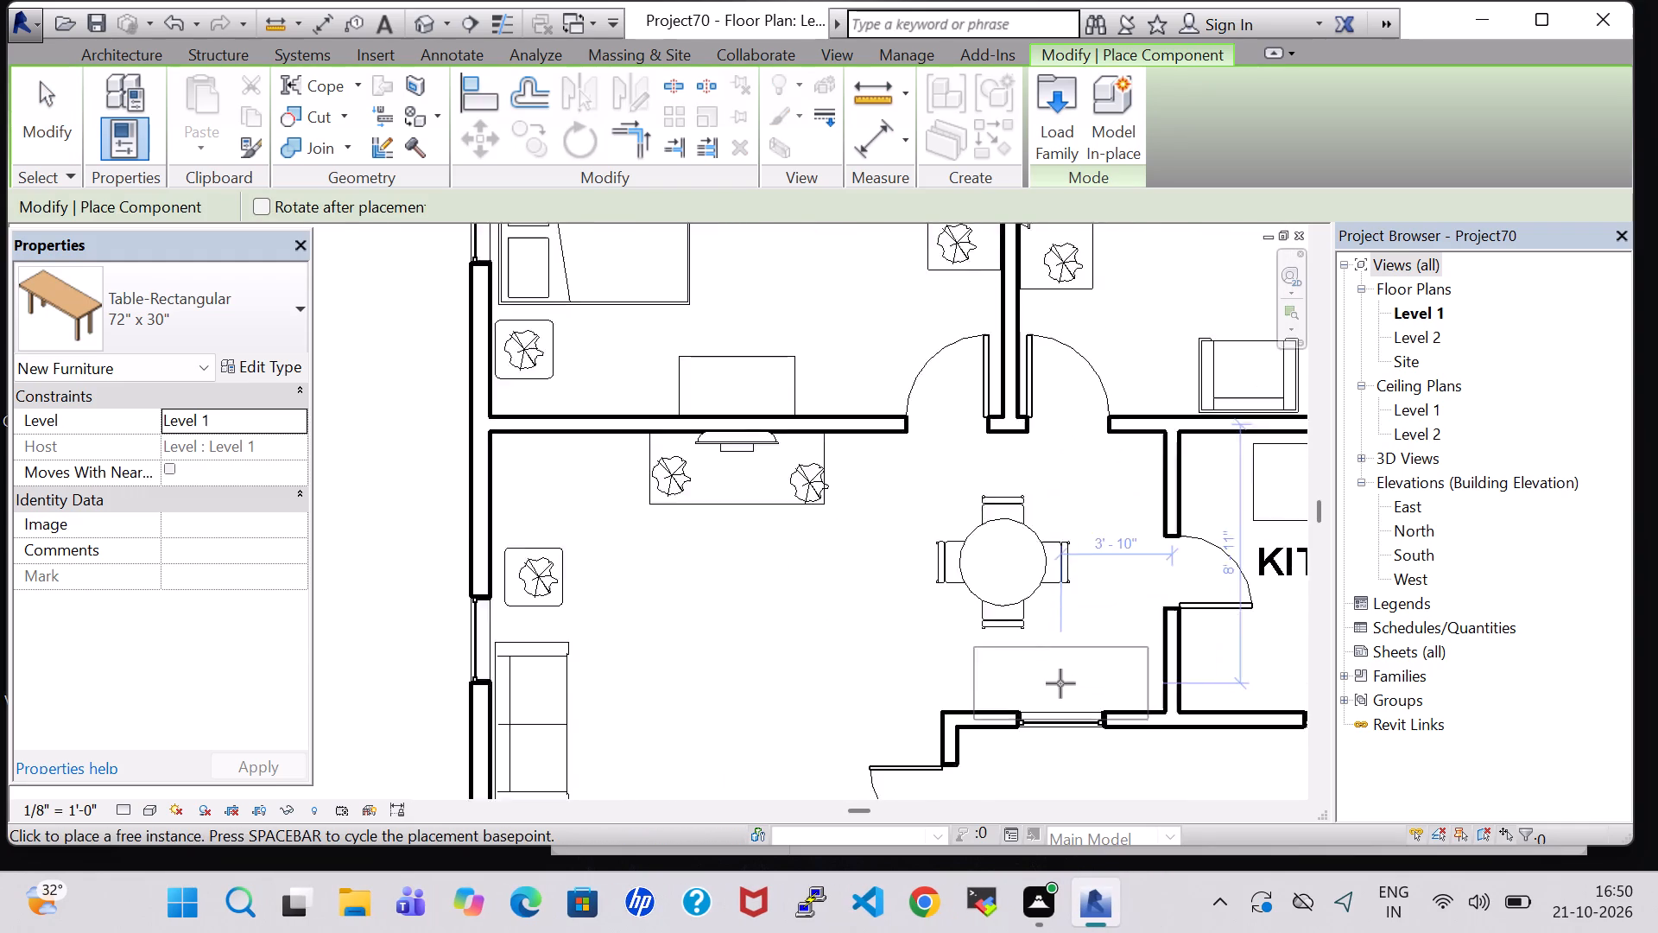
{"action": "scroll", "coordinate": [1060, 683], "scroll_direction": "up", "scroll_amount": 1}
{"action": "key", "text": "space"}
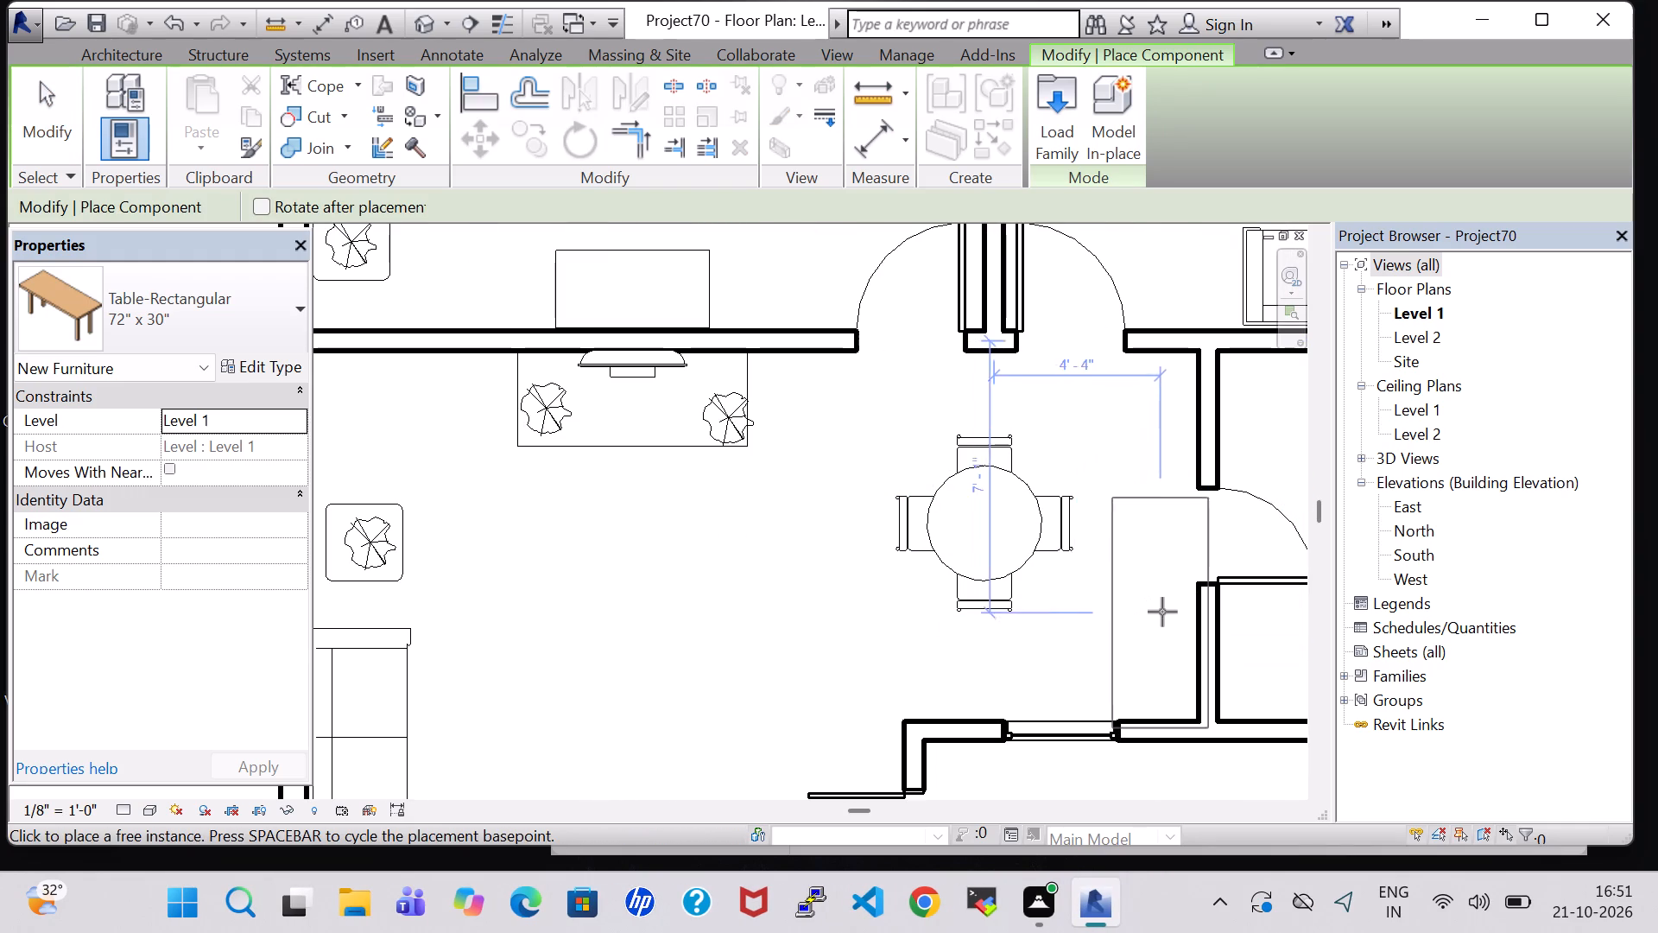
{"action": "left_click", "coordinate": [1145, 585]}
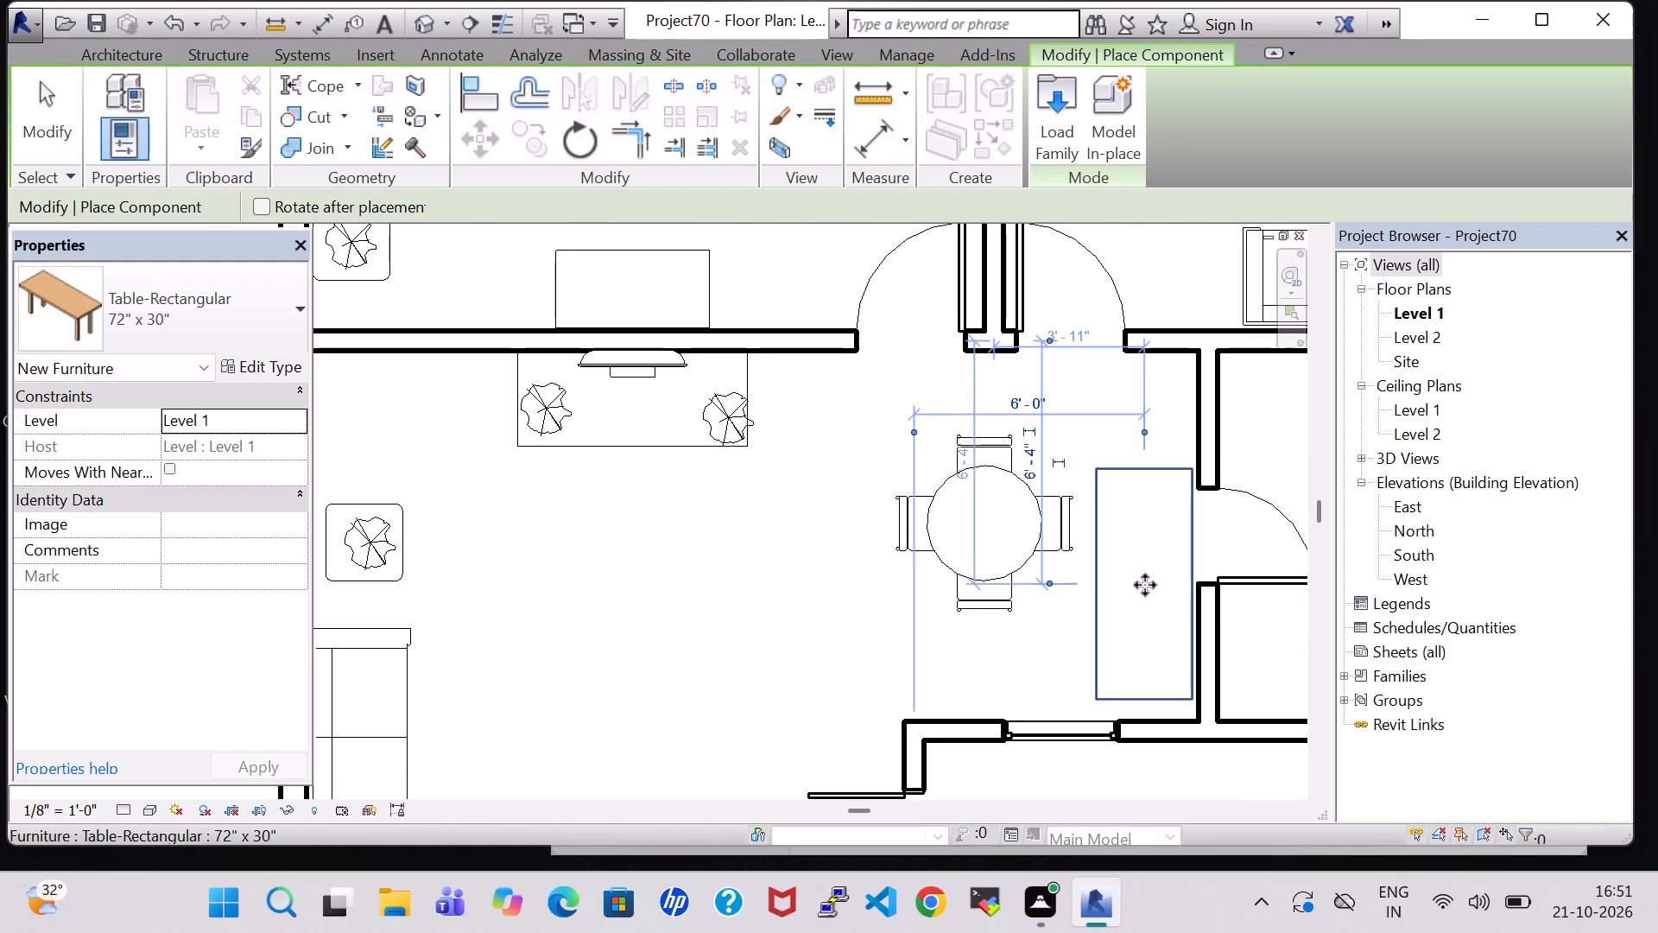
{"action": "key", "text": "Escape"}
{"action": "key", "text": "Escape"}
Change the table beside the dining set to the 36" x 36" type.
{"action": "left_click", "coordinate": [1138, 597]}
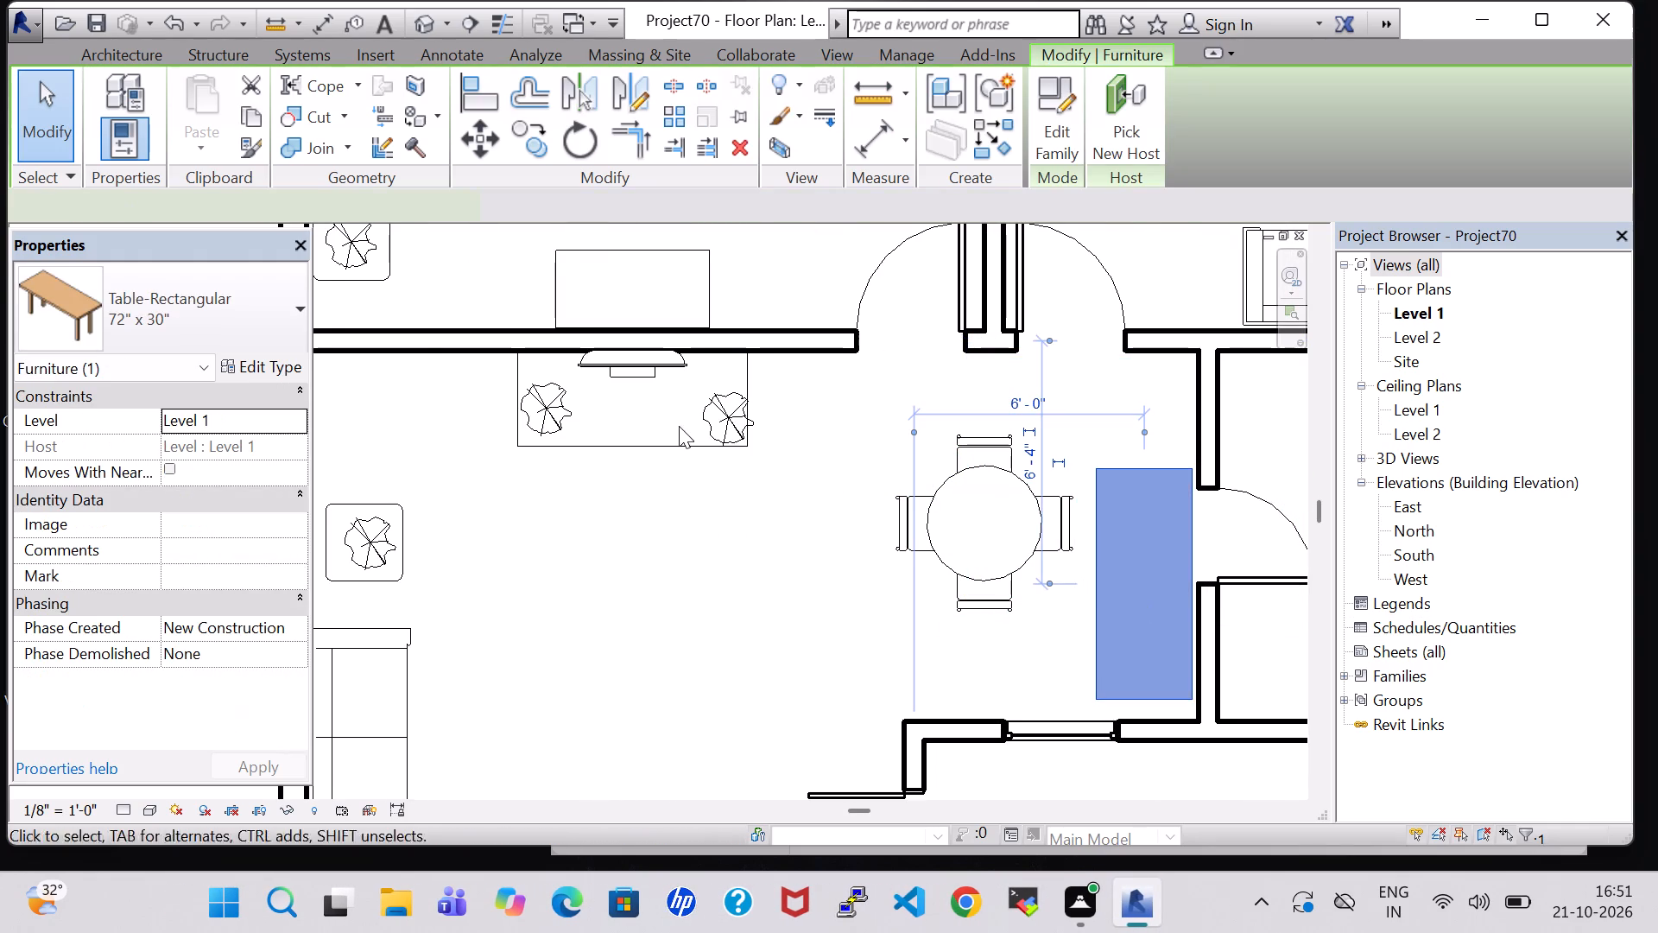
{"action": "left_click", "coordinate": [237, 352]}
{"action": "left_click", "coordinate": [247, 368]}
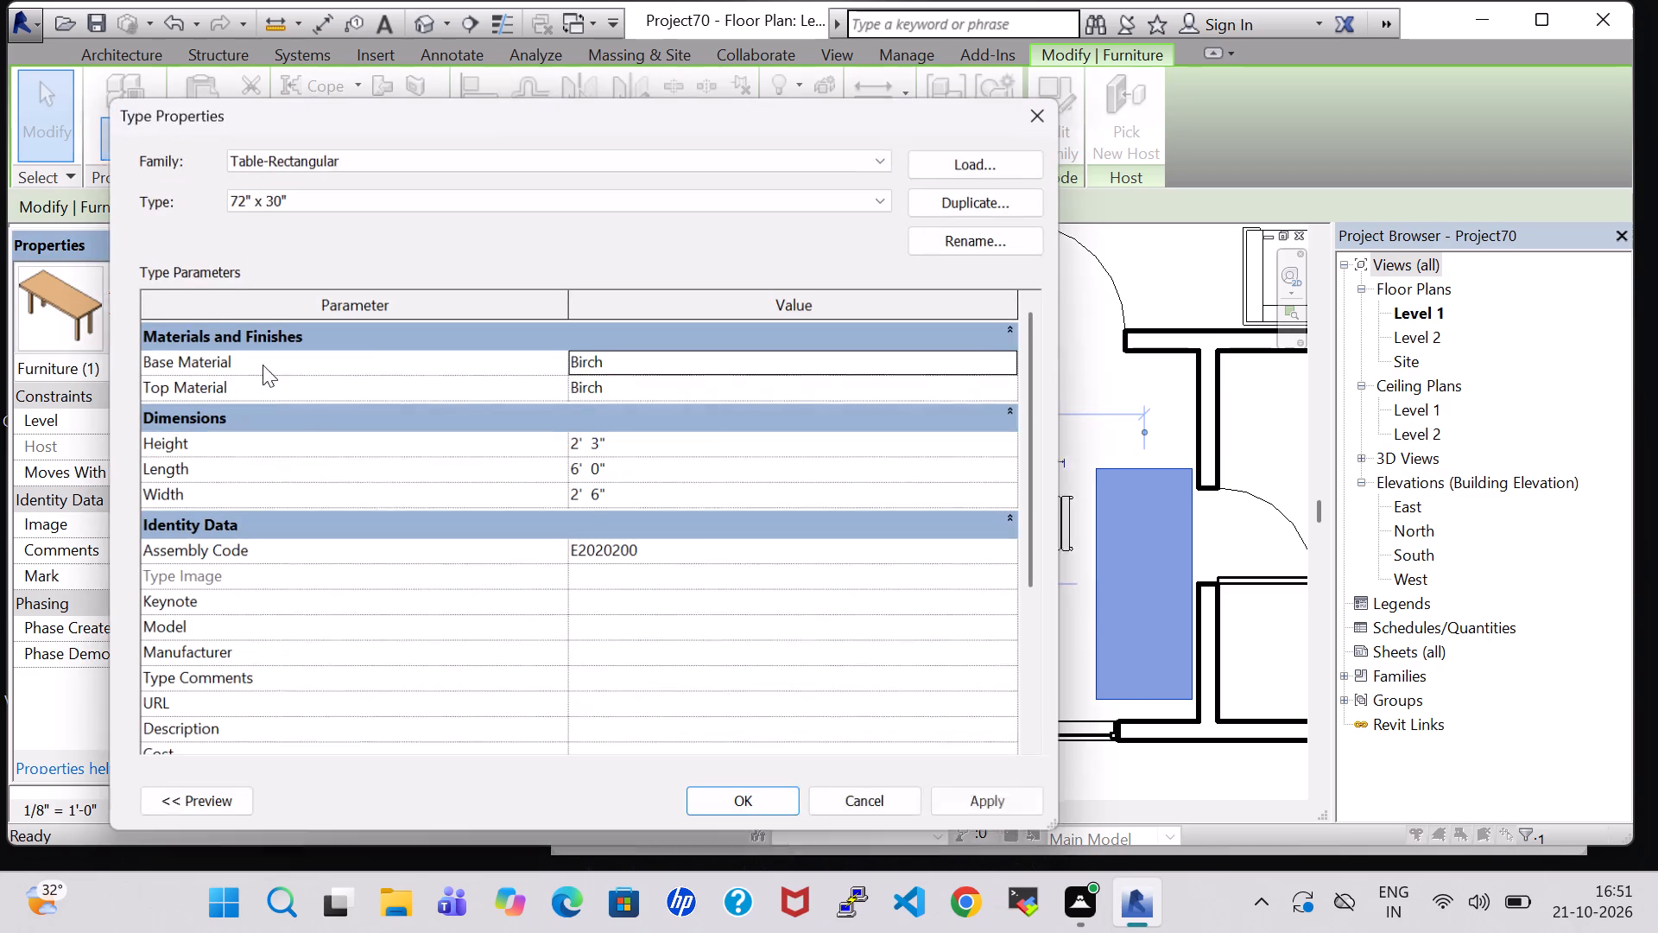
{"action": "left_click", "coordinate": [632, 202]}
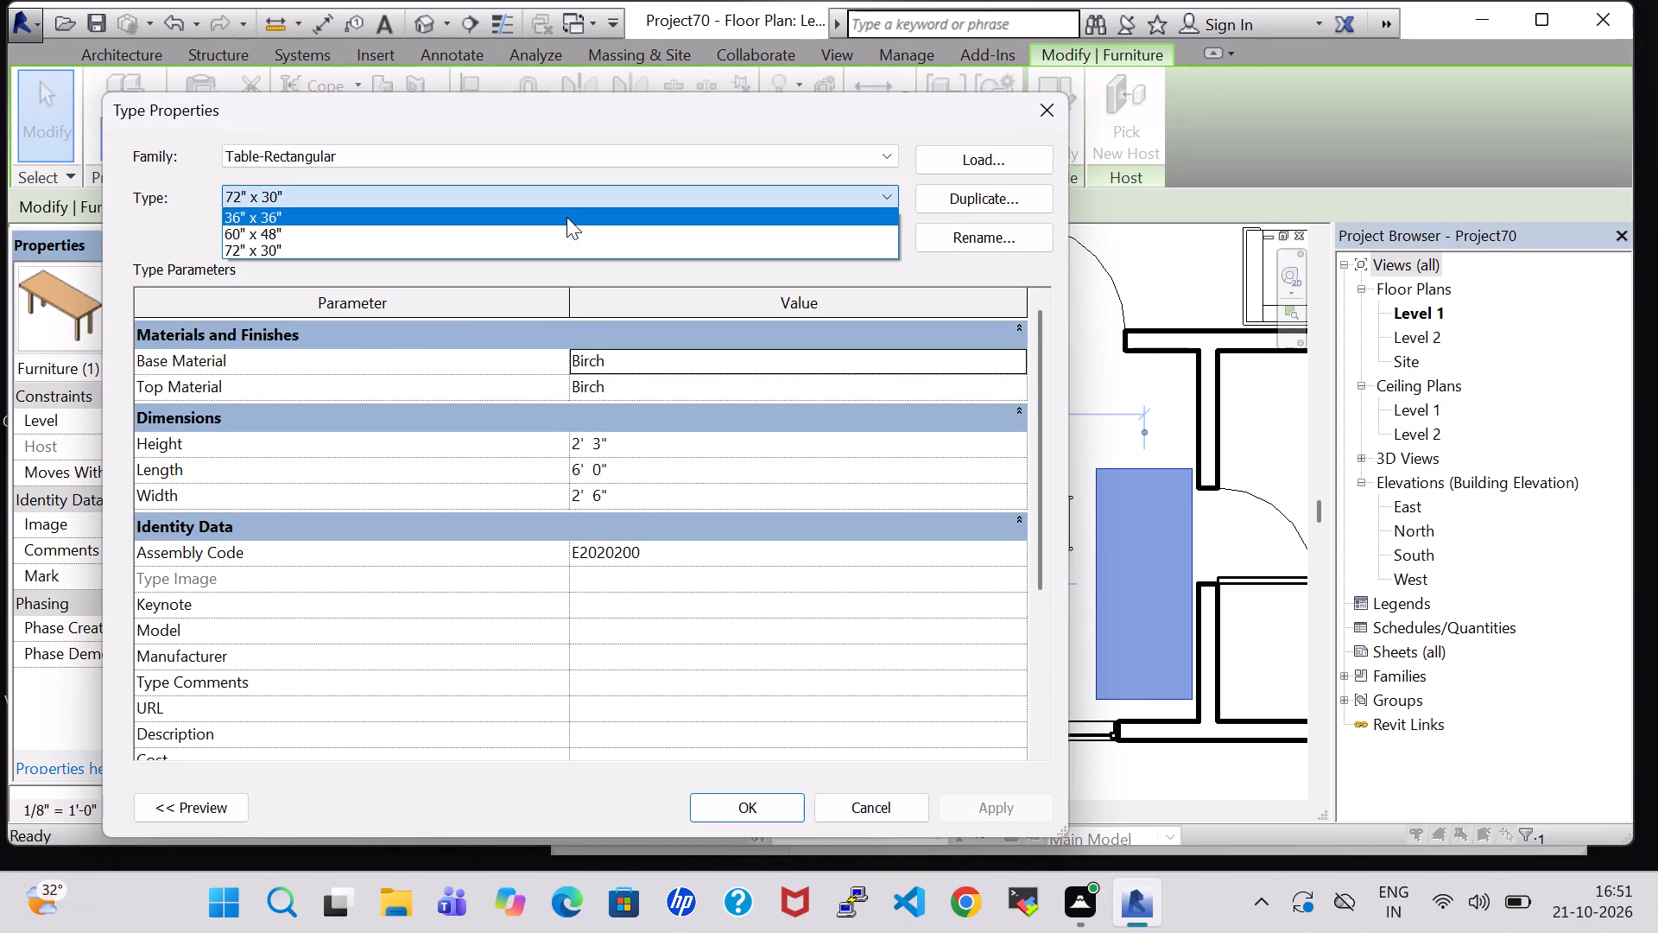
{"action": "left_click", "coordinate": [566, 217]}
{"action": "left_click", "coordinate": [720, 809]}
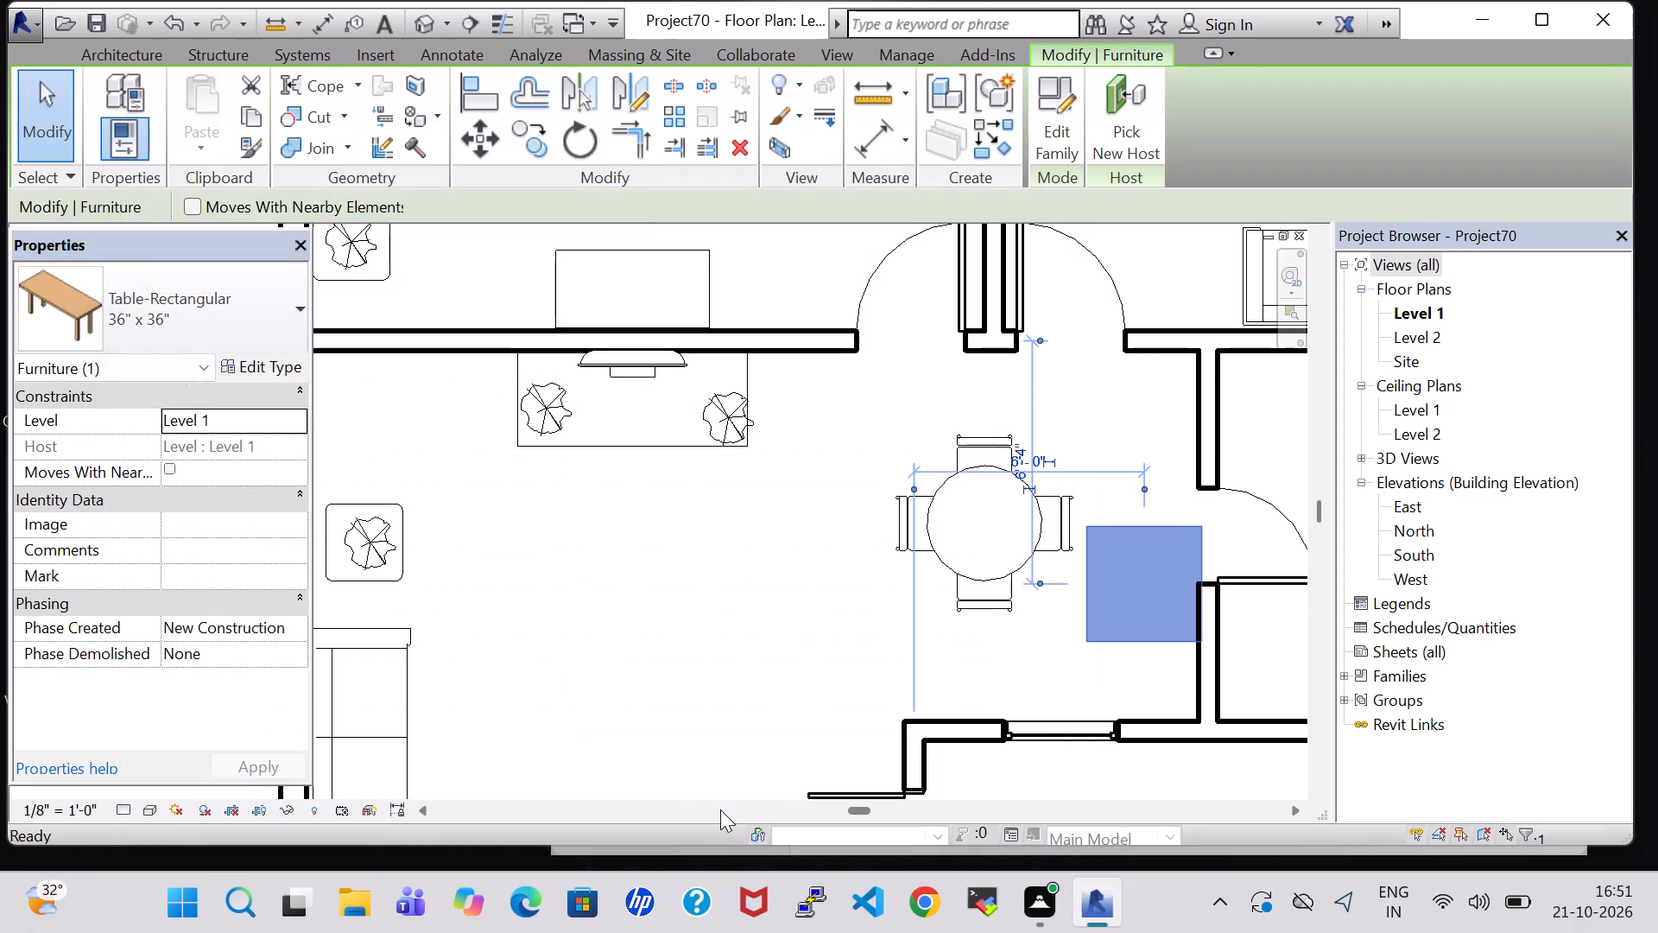
Nudge the 36" x 36" table into the corner between the kitchen wall and the window wall, just clear of the walls.
{"action": "key", "text": "Down"}
{"action": "key", "text": "Down"}
{"action": "key", "text": "Down"}
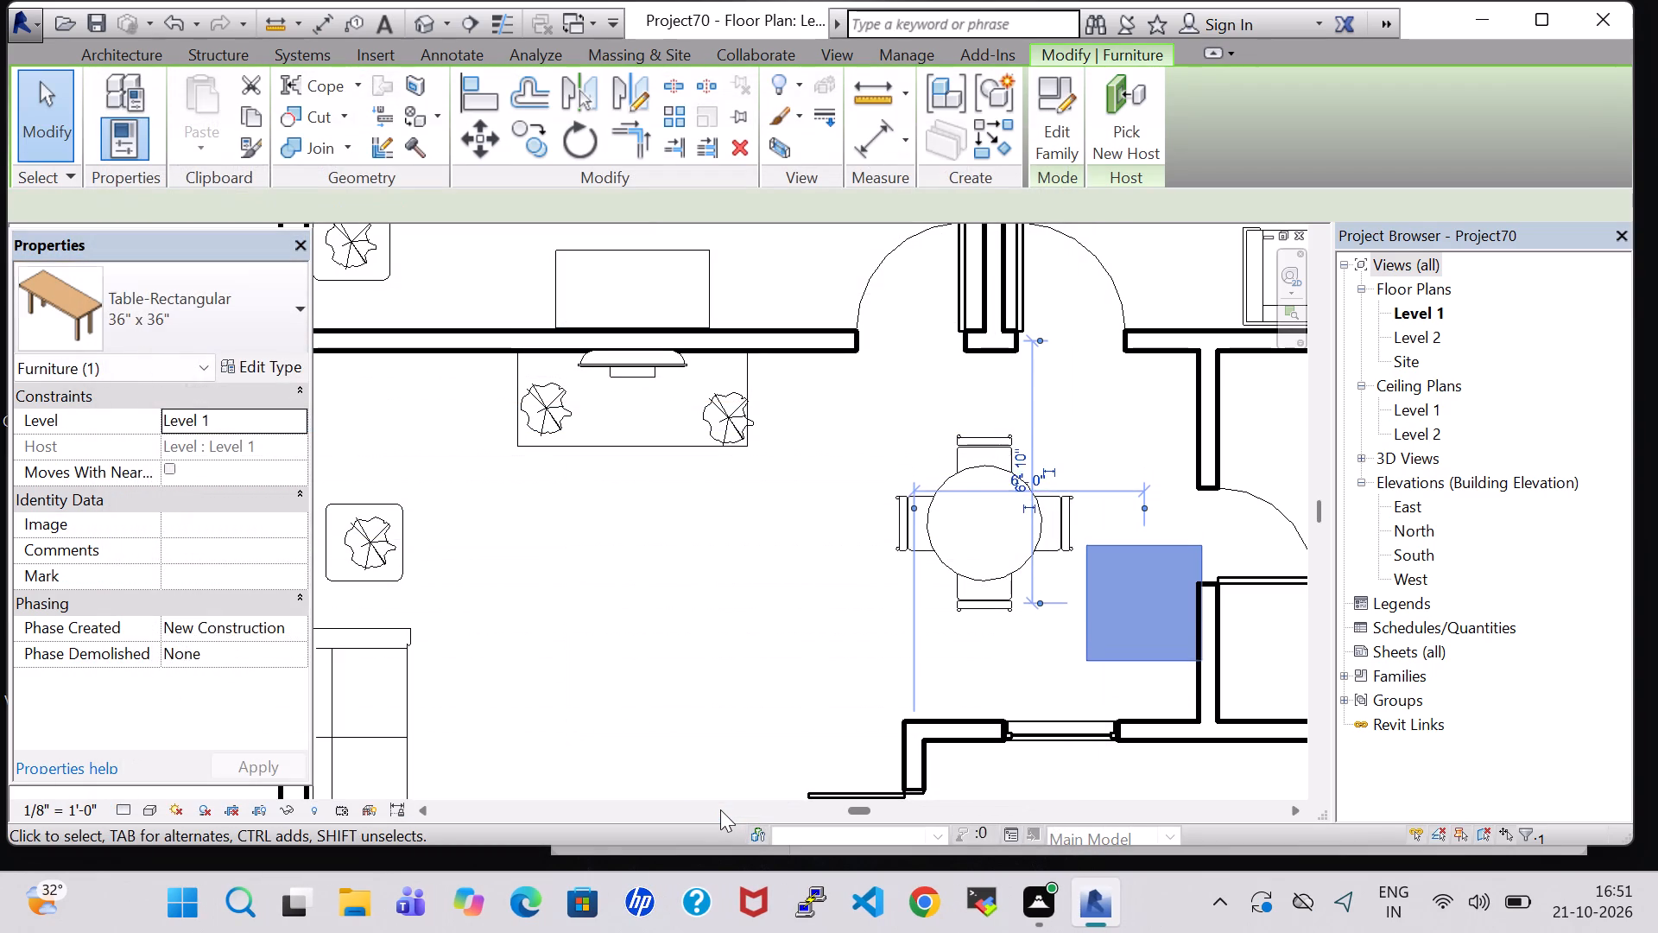
{"action": "key", "text": "Down"}
{"action": "key", "text": "Down"}
{"action": "key", "text": "Down"}
{"action": "key", "text": "Down"}
{"action": "key", "text": "Down"}
{"action": "key", "text": "Down"}
{"action": "key", "text": "Down"}
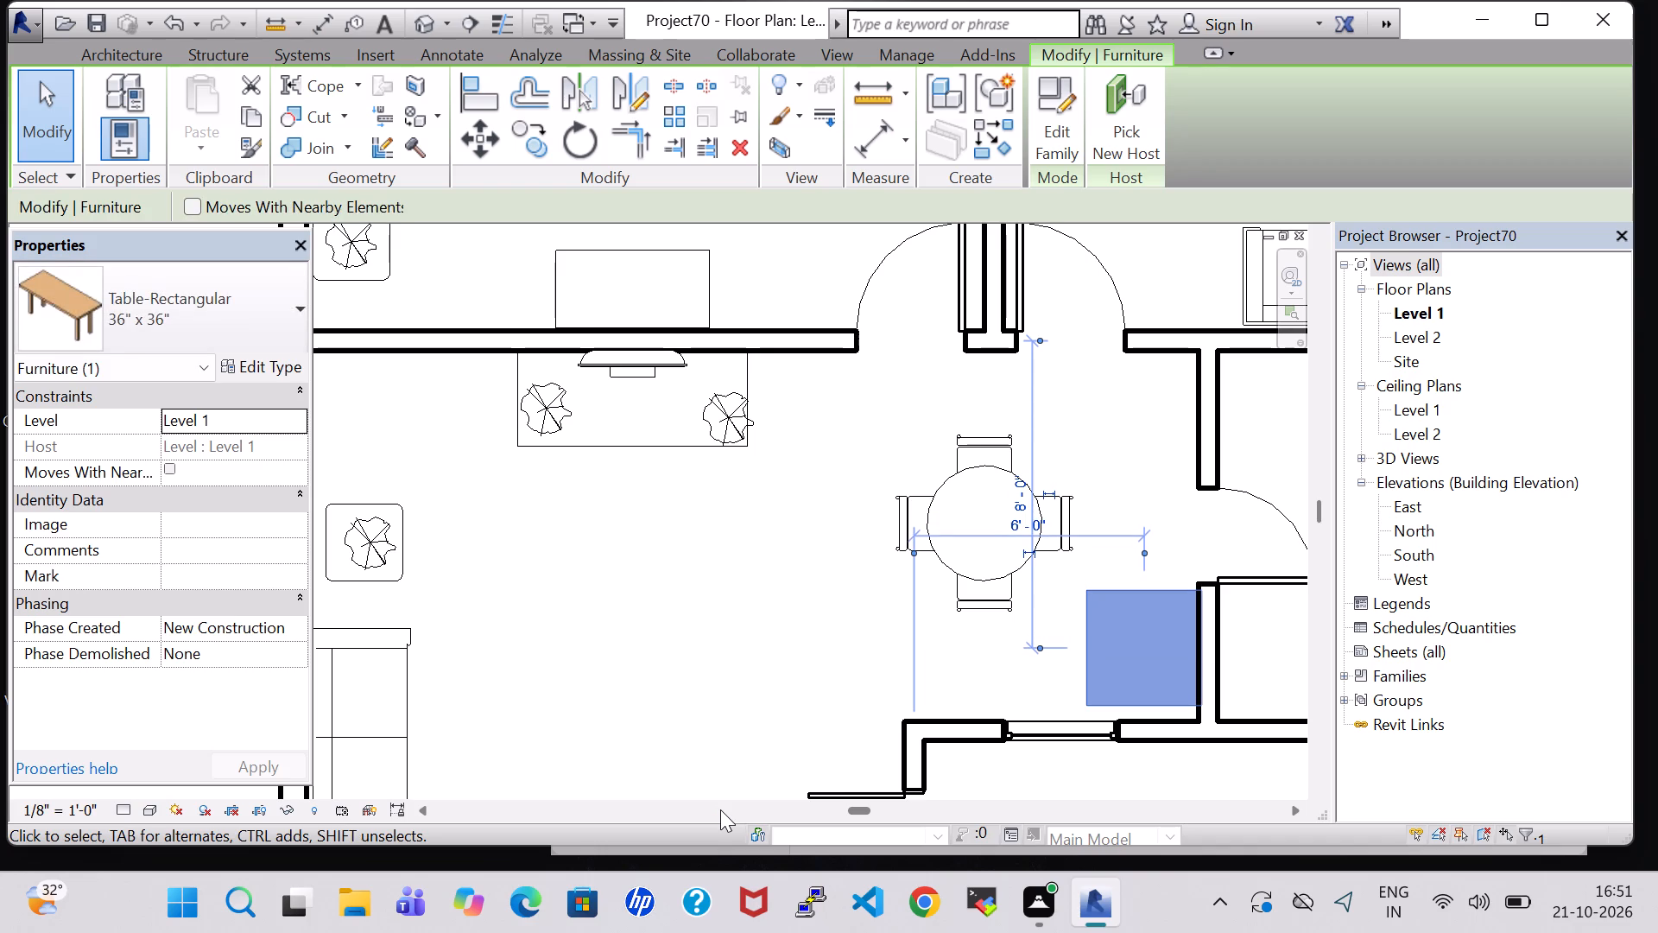
{"action": "key", "text": "Left"}
{"action": "key", "text": "Left"}
{"action": "key", "text": "Down"}
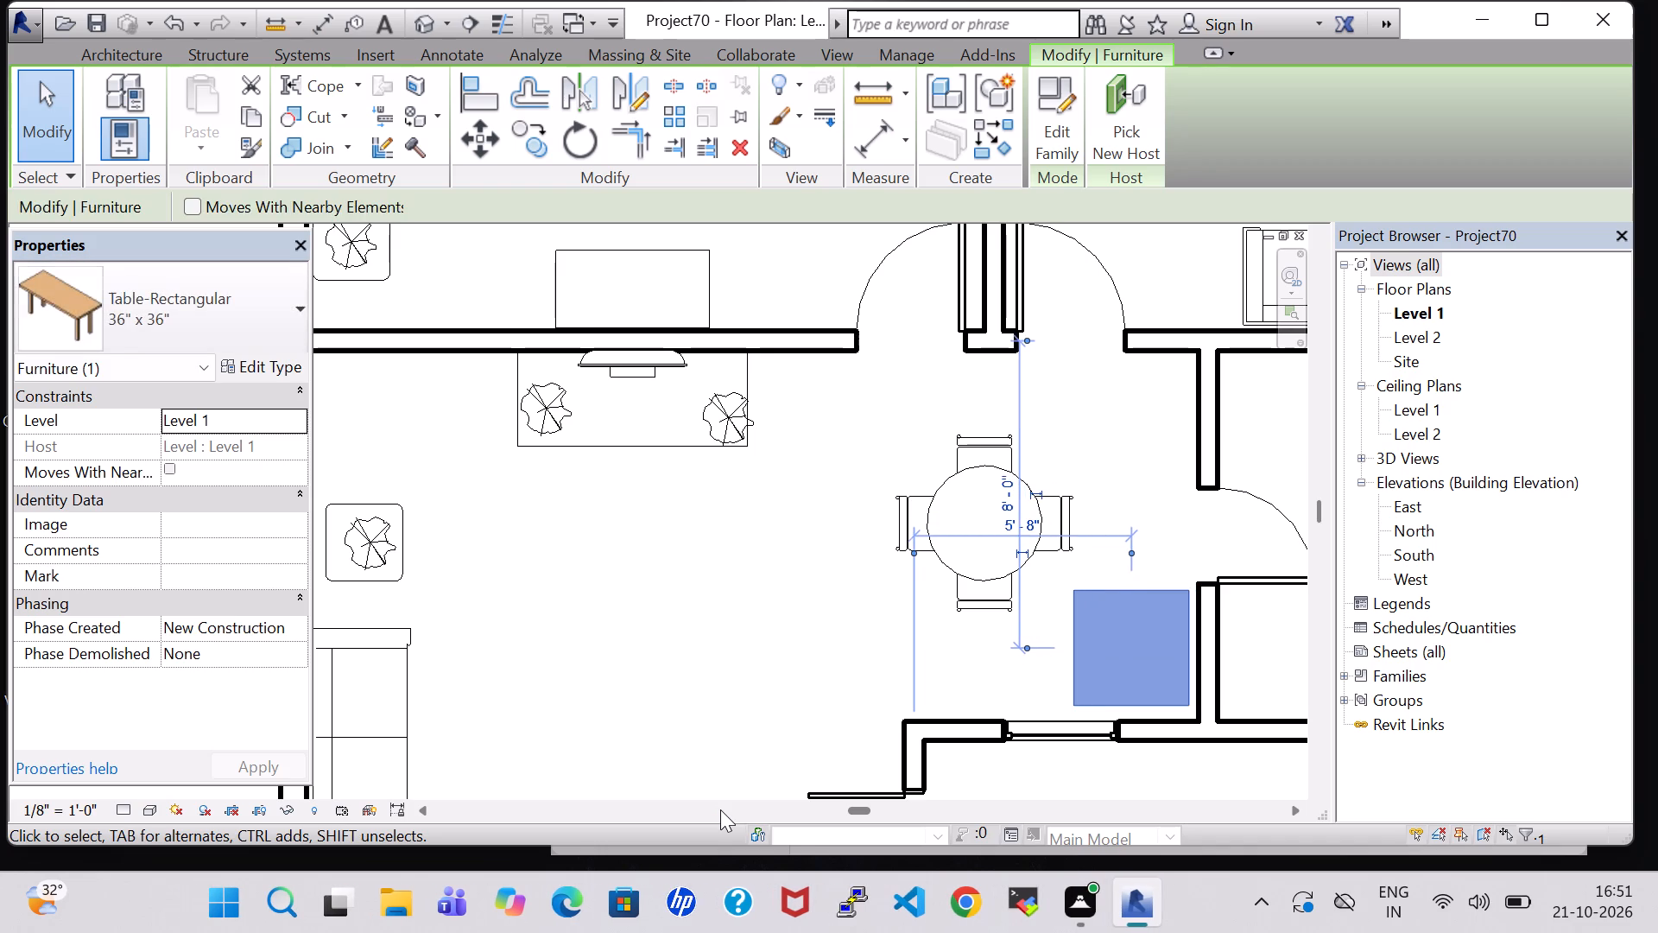
{"action": "left_click", "coordinate": [543, 619]}
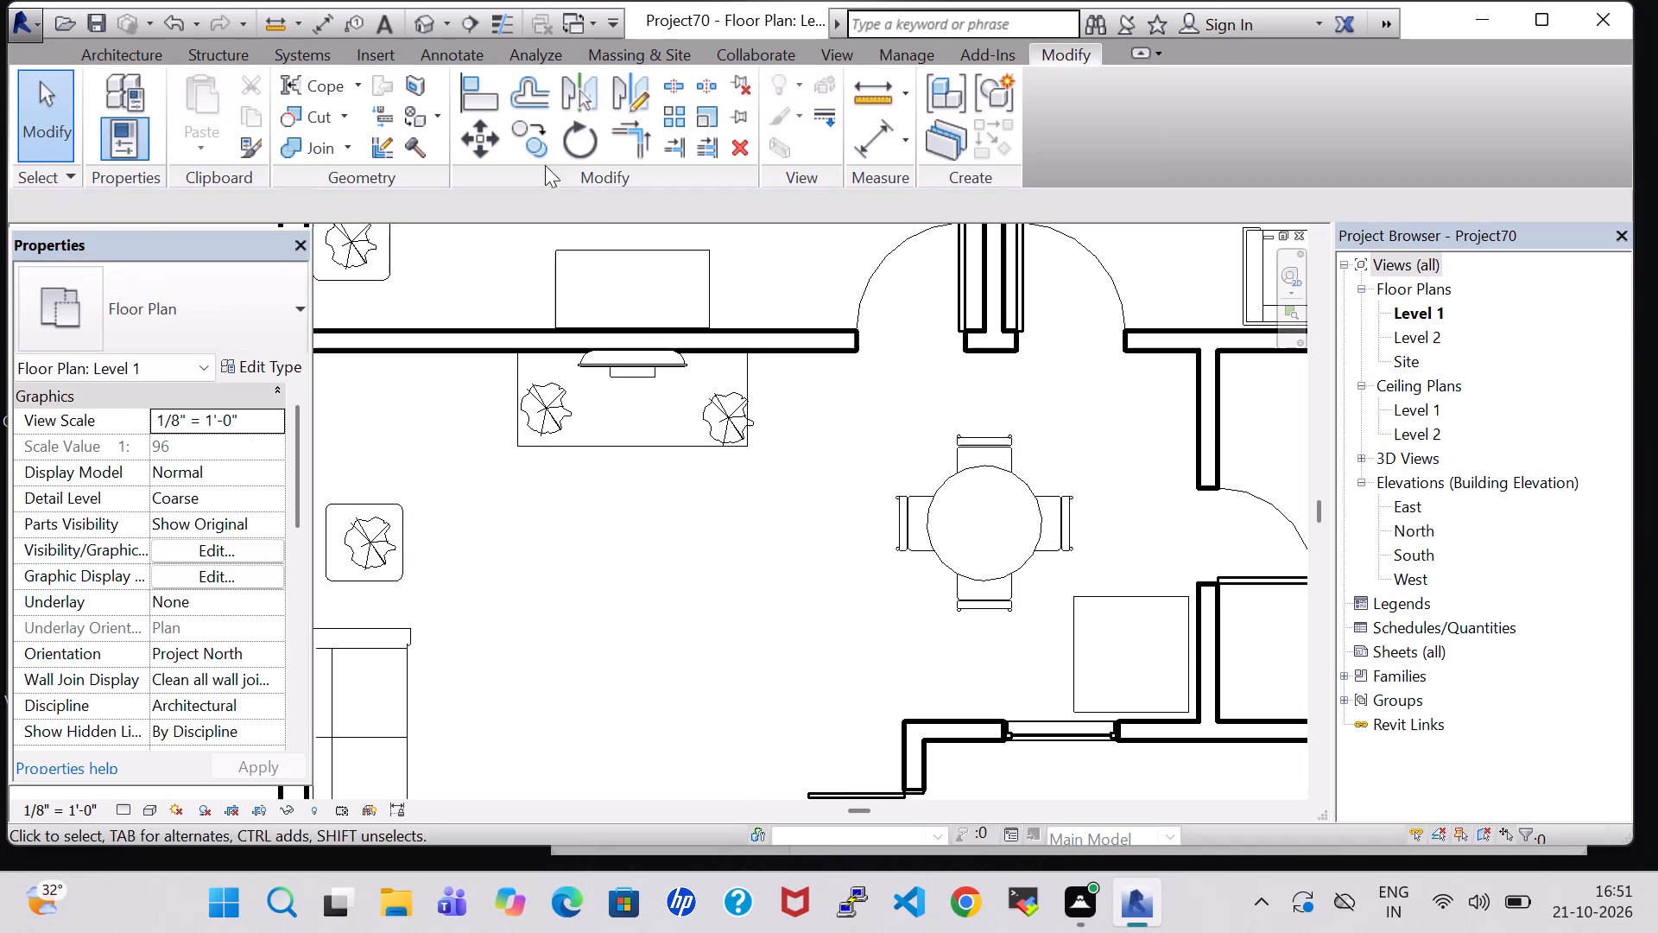
Place a tagged room over the square table in the corner between the kitchen wall and the window wall.
{"action": "left_click", "coordinate": [136, 48]}
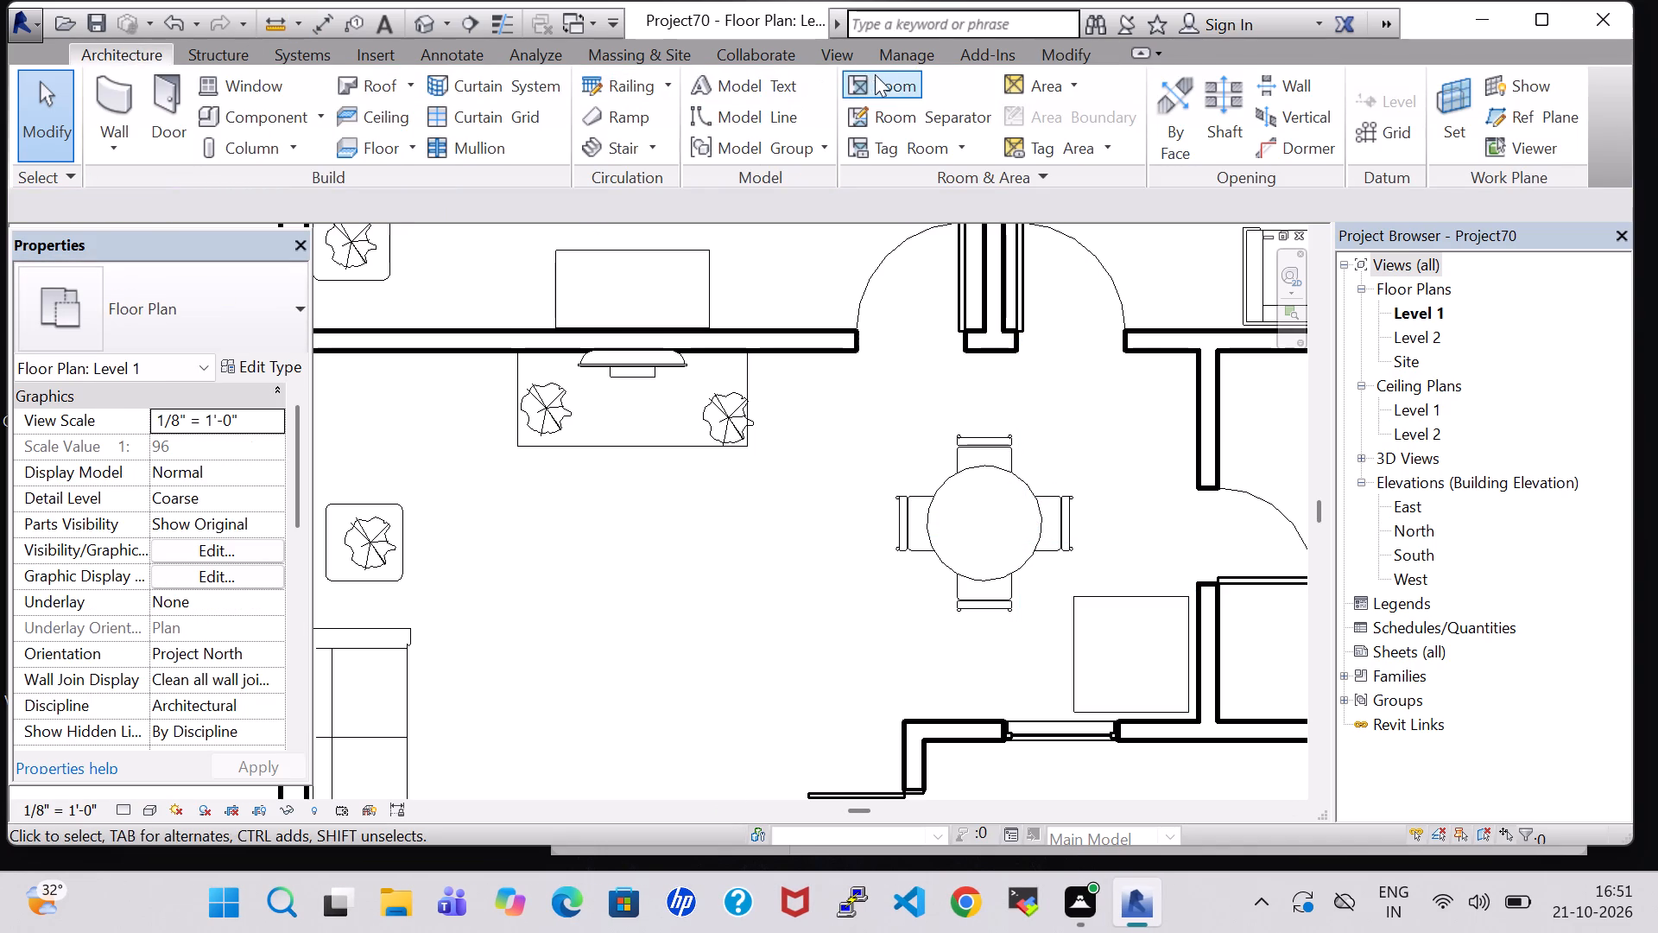
{"action": "left_click", "coordinate": [881, 74]}
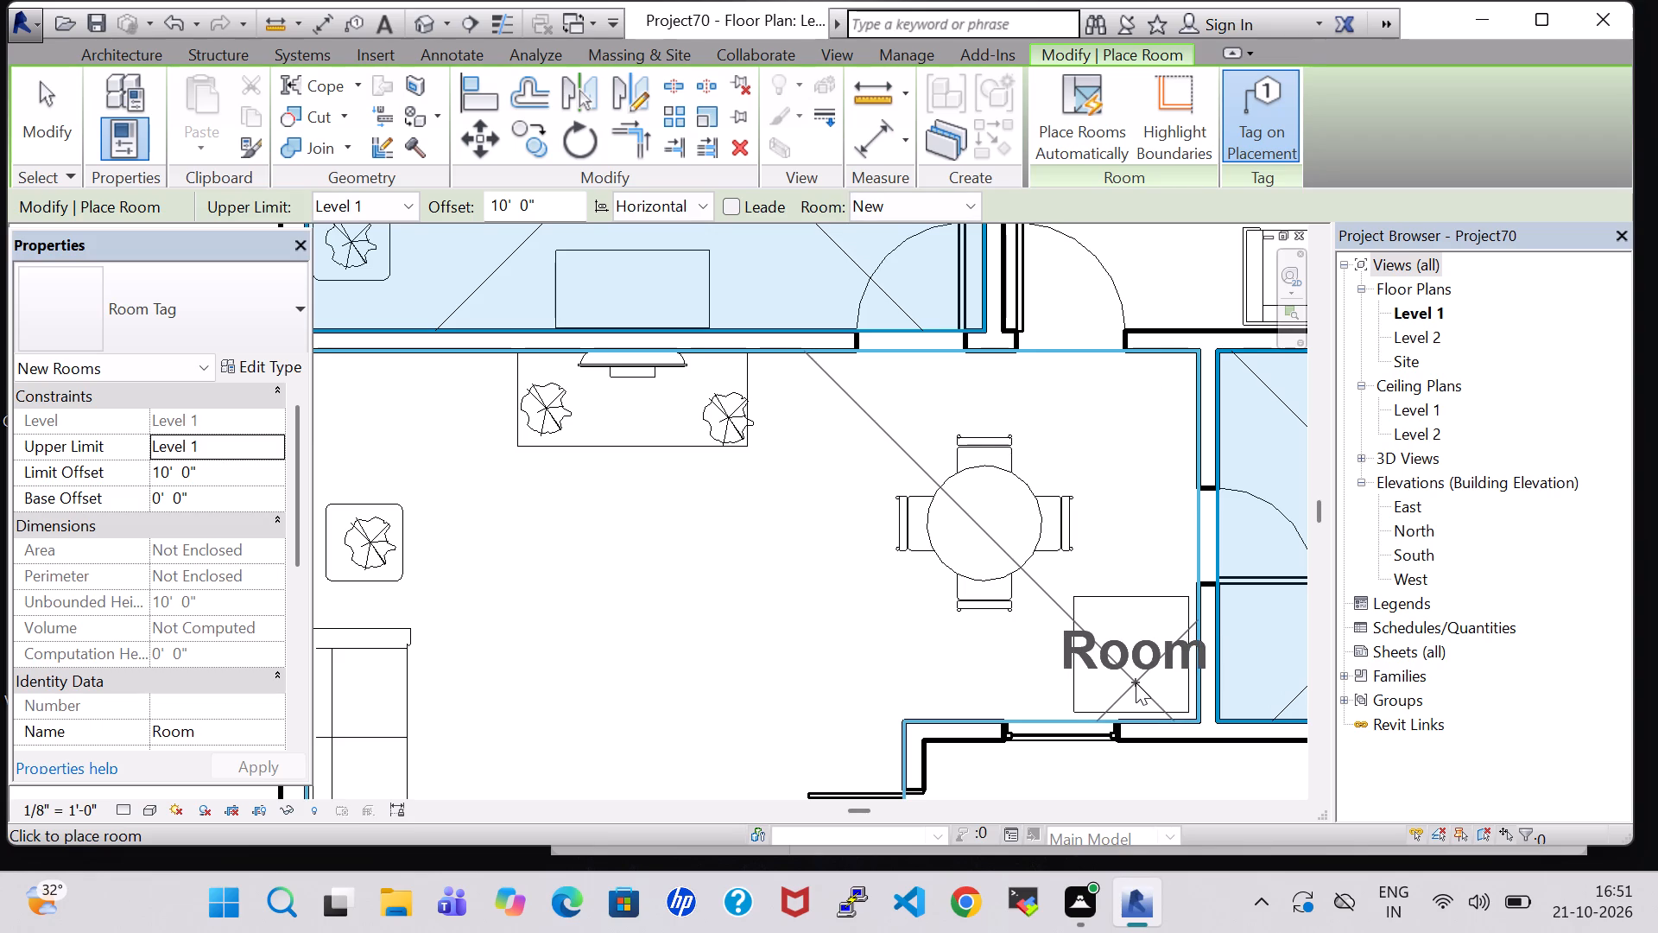
{"action": "left_click", "coordinate": [1136, 682]}
{"action": "key", "text": "Escape"}
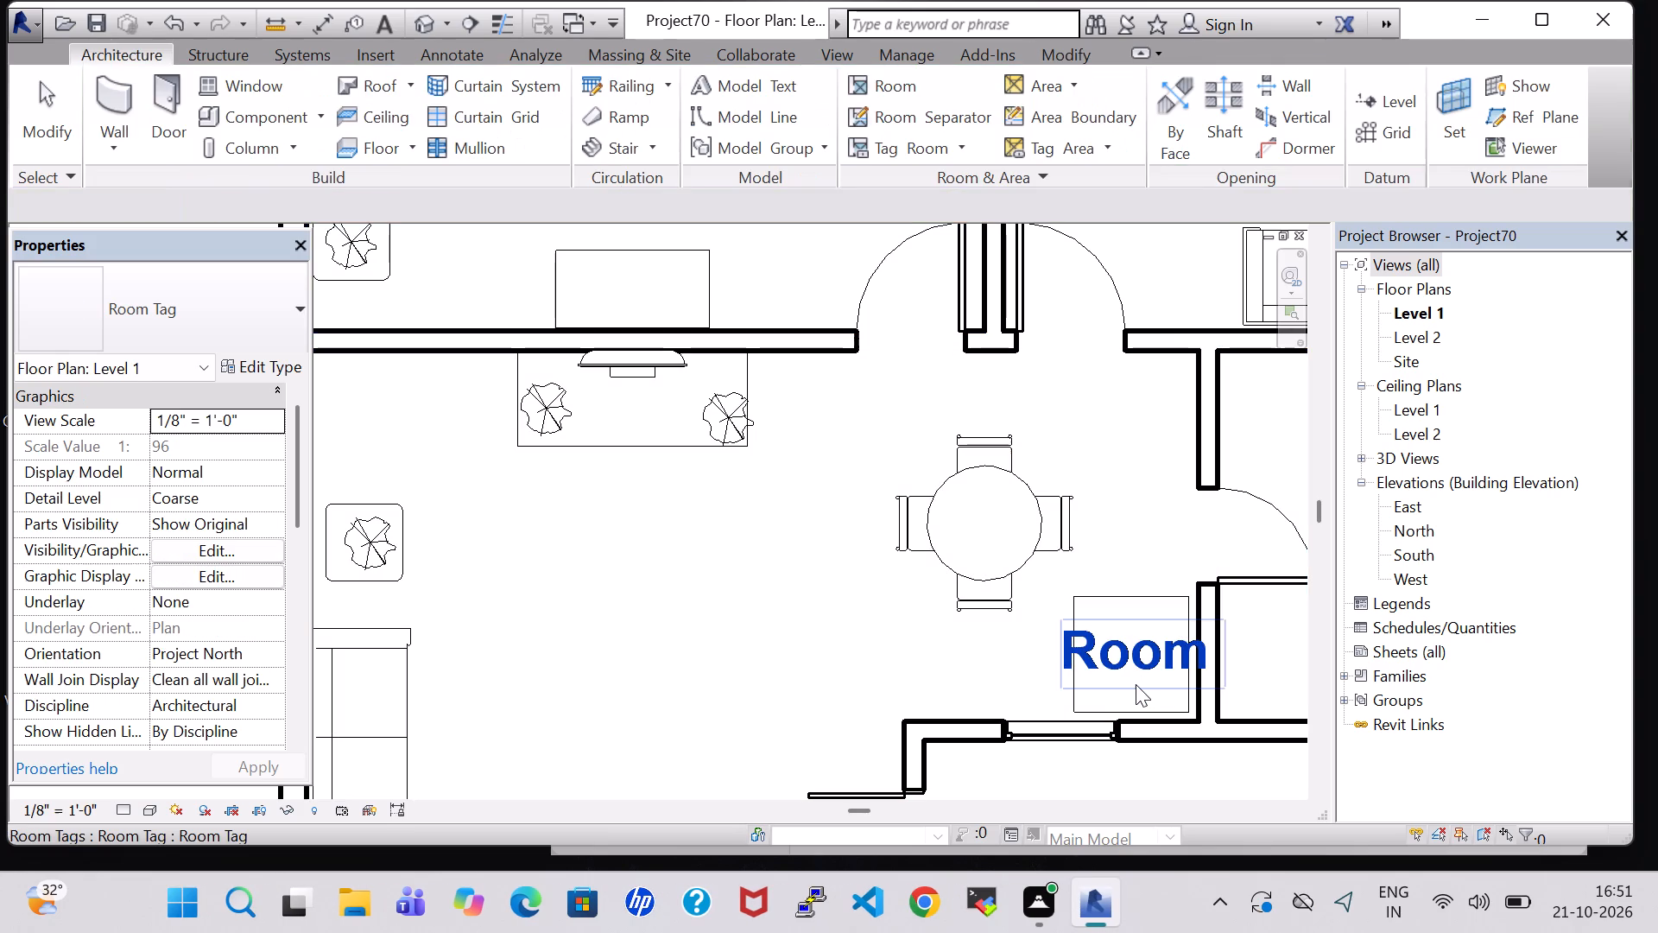
Place a second tagged room in the open middle of the living area, between the sofas and the dining set.
{"action": "scroll", "coordinate": [1136, 684], "scroll_direction": "down", "scroll_amount": 6}
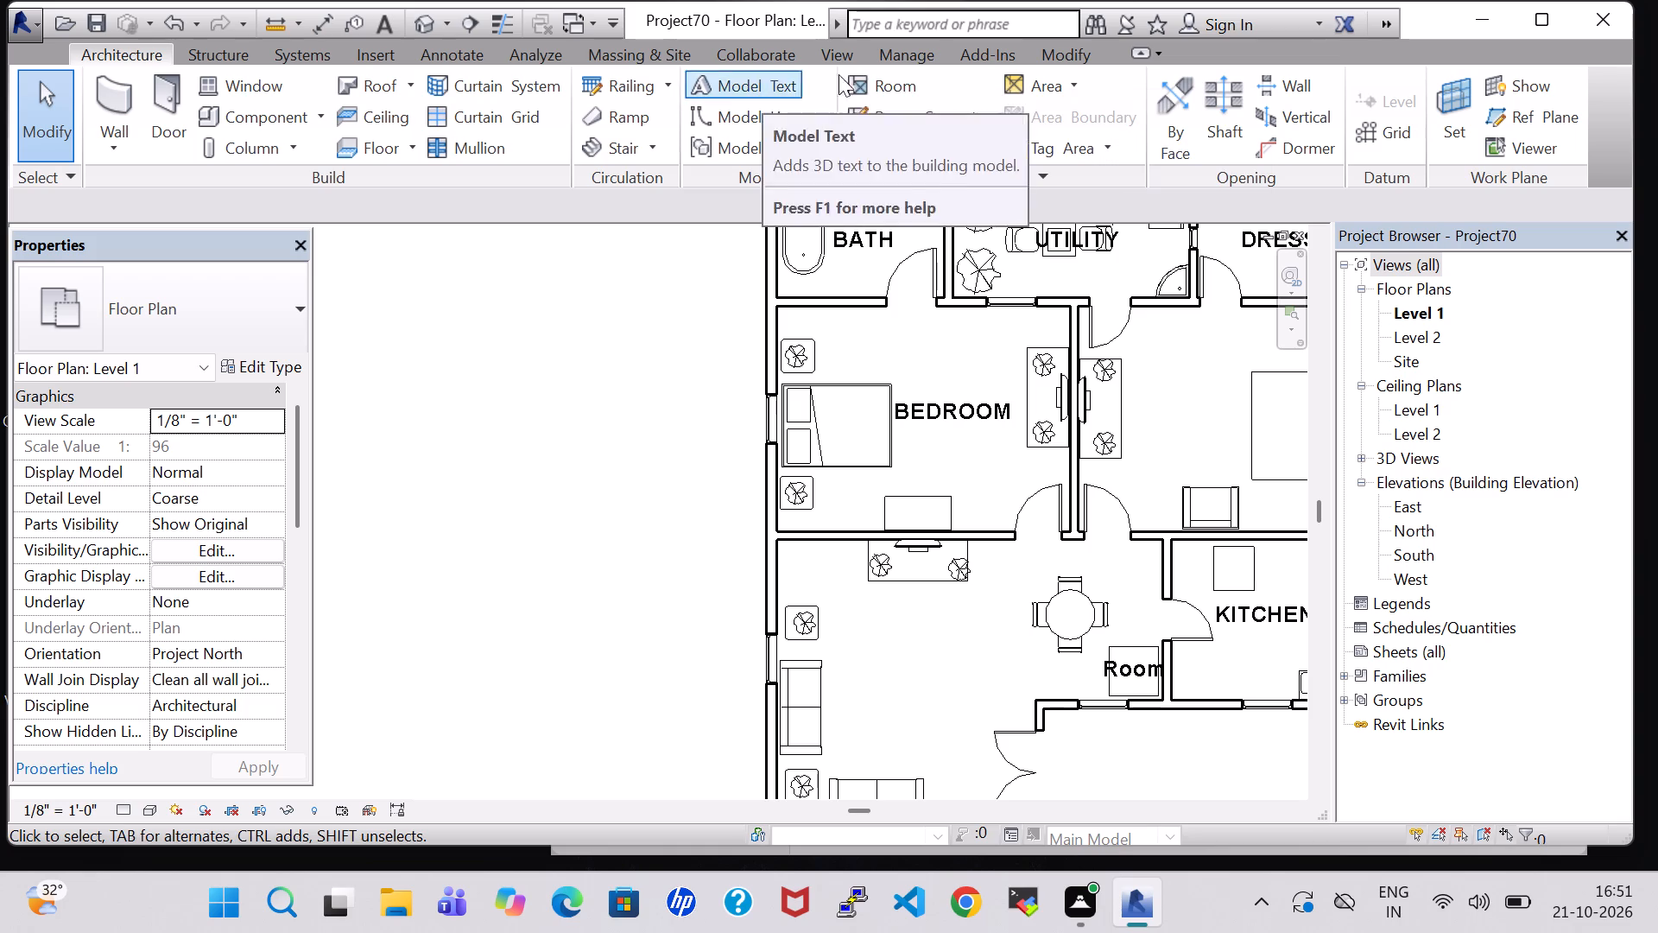
{"action": "left_click", "coordinate": [868, 73]}
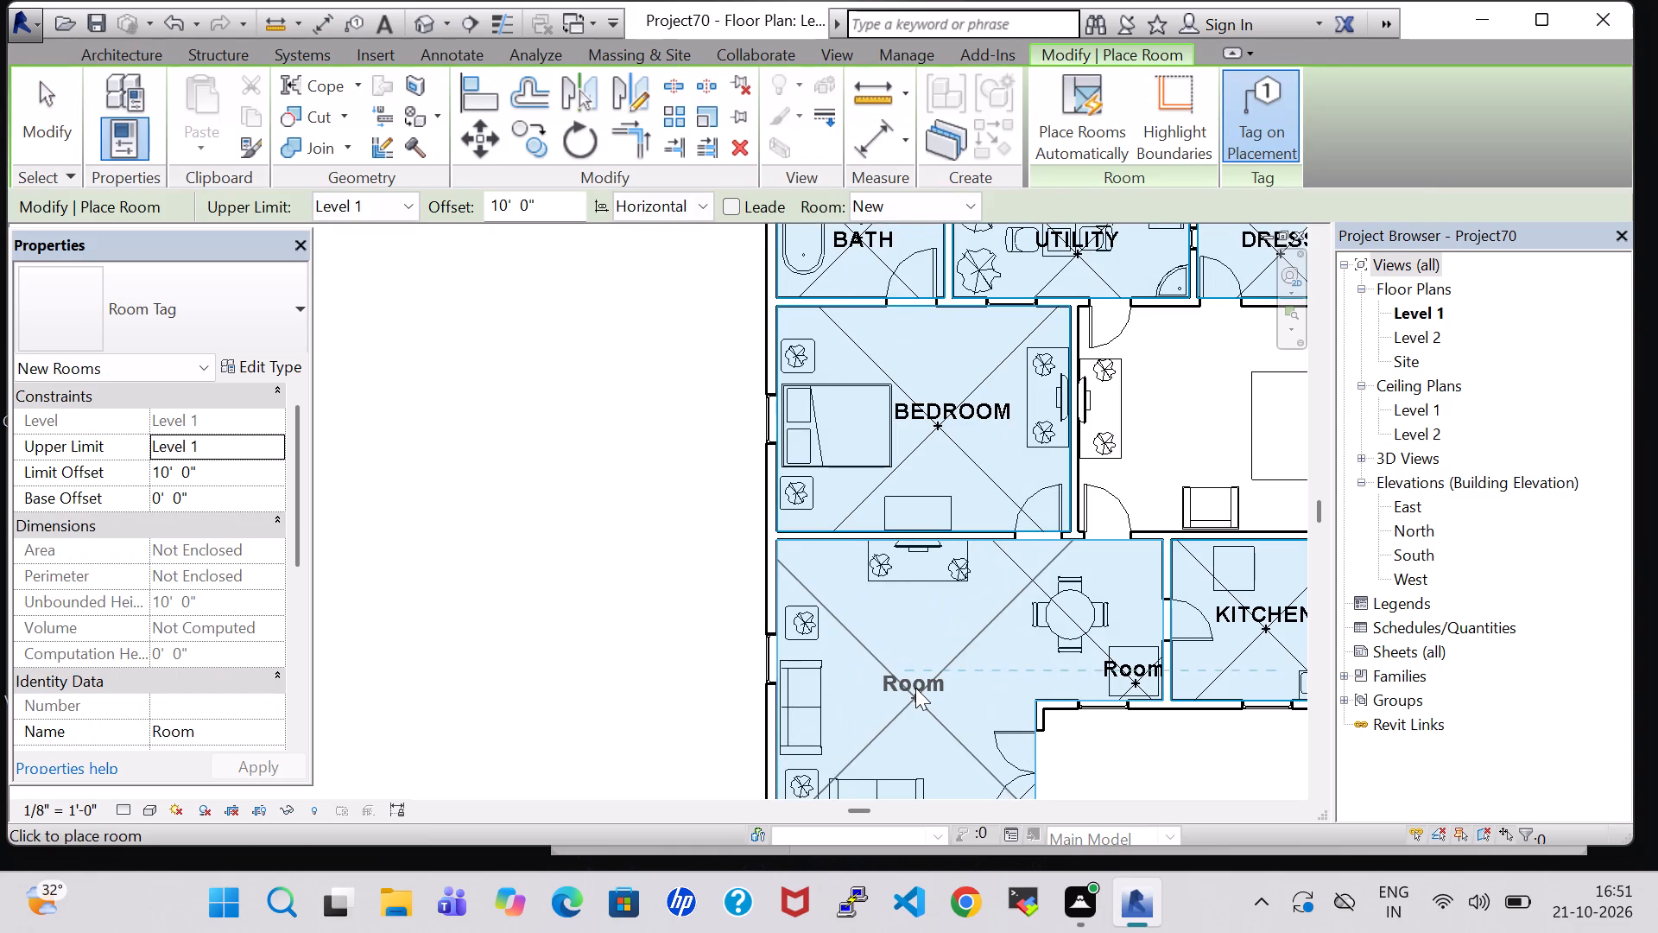
{"action": "left_click", "coordinate": [908, 689]}
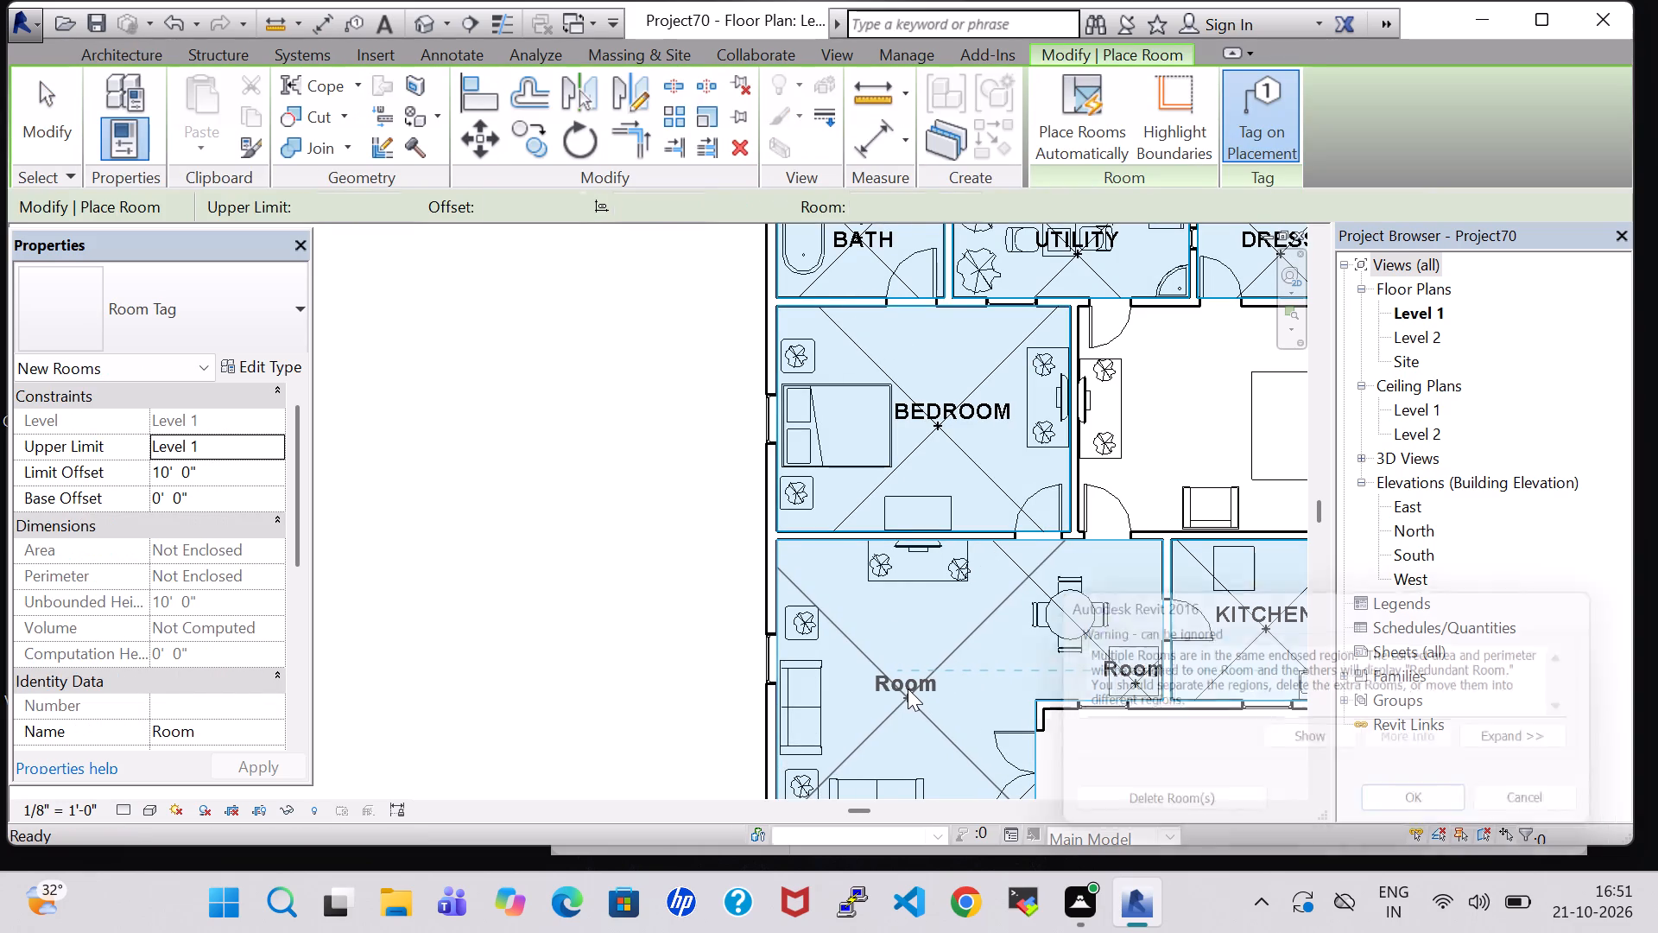
{"action": "left_click", "coordinate": [1400, 803]}
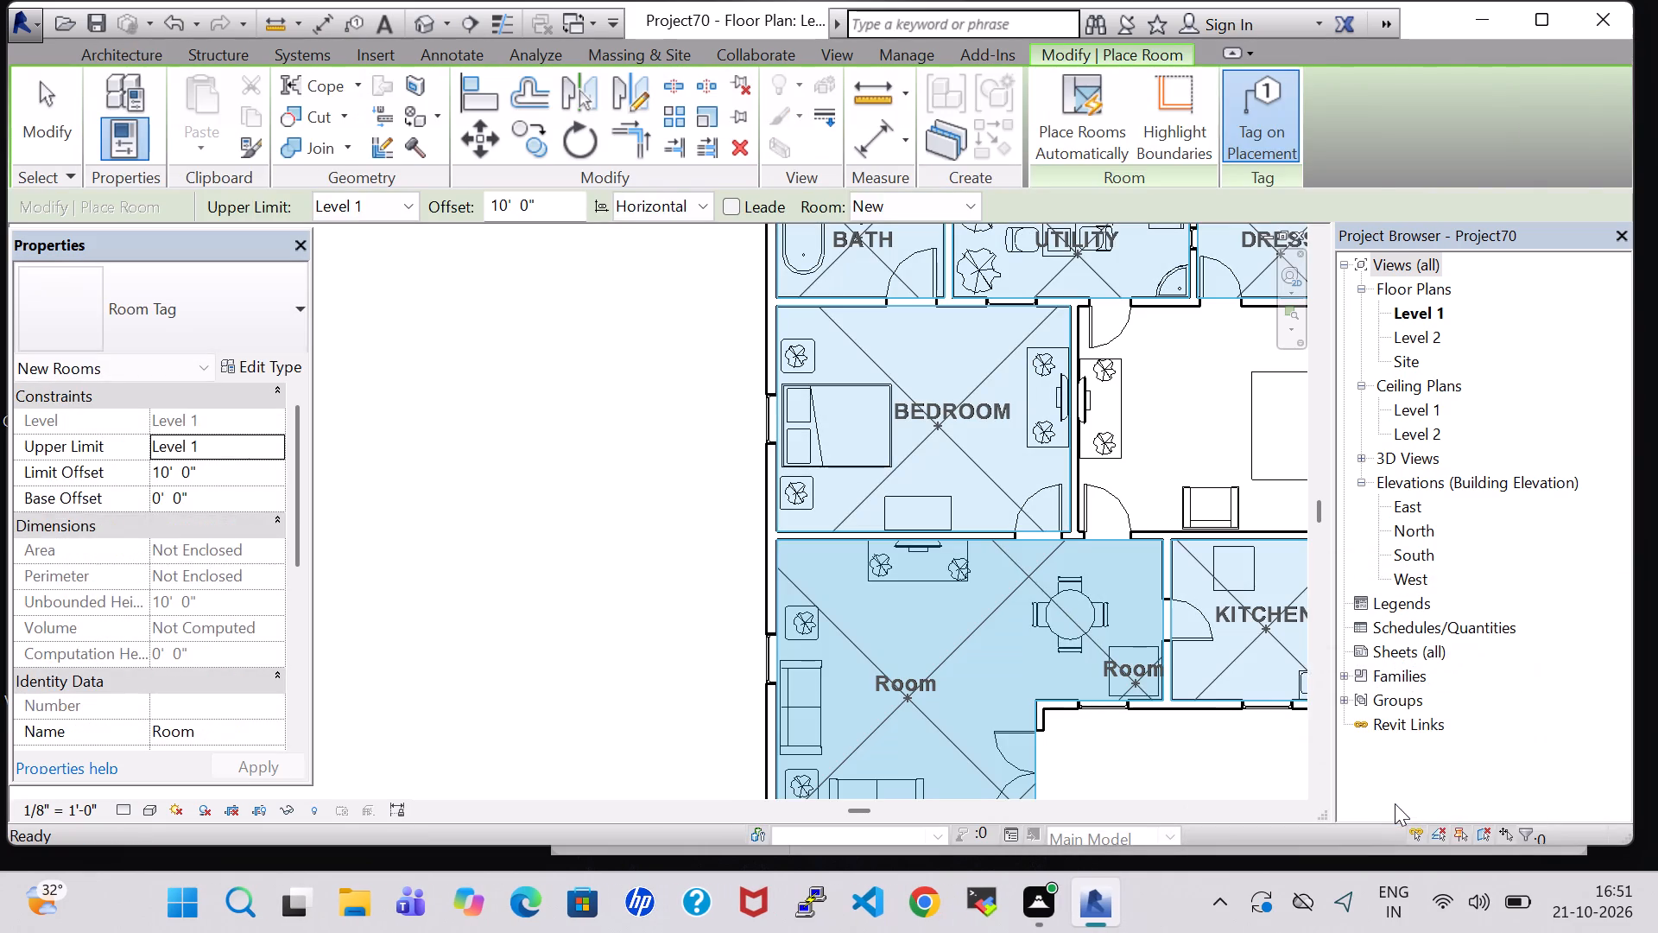
{"action": "key", "text": "Escape"}
{"action": "key", "text": "Escape"}
Rename the room tag over the square corner table as PUJA.
{"action": "double_click", "coordinate": [1128, 671]}
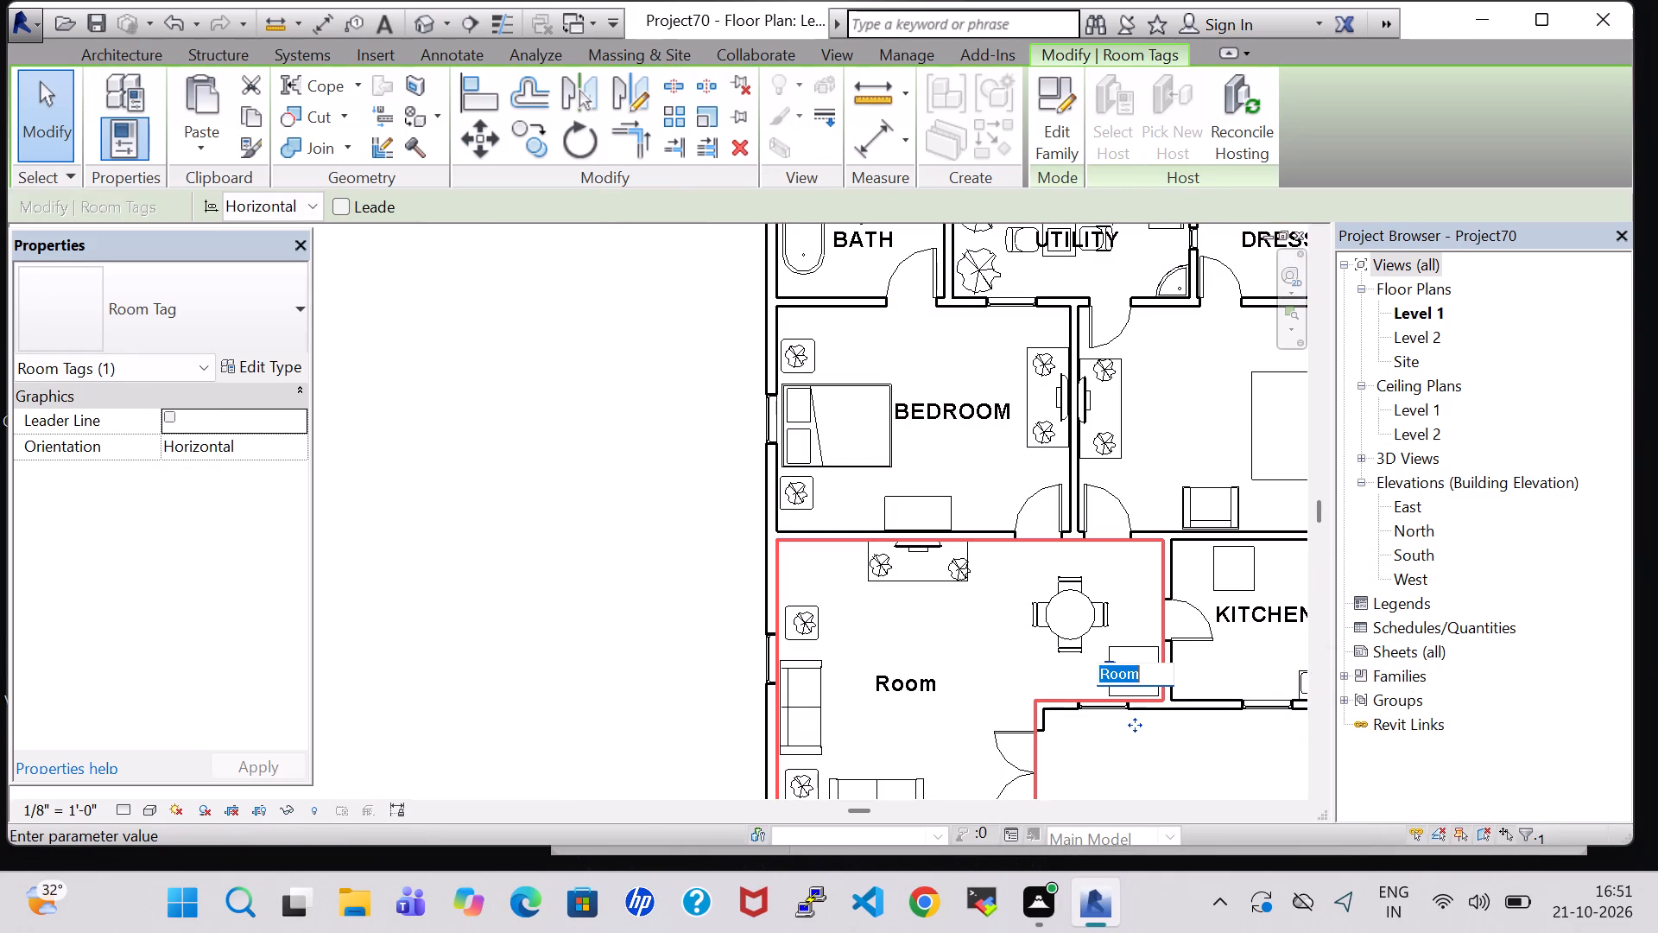
{"action": "key", "text": "BackSpace"}
{"action": "type", "text": "PI"}
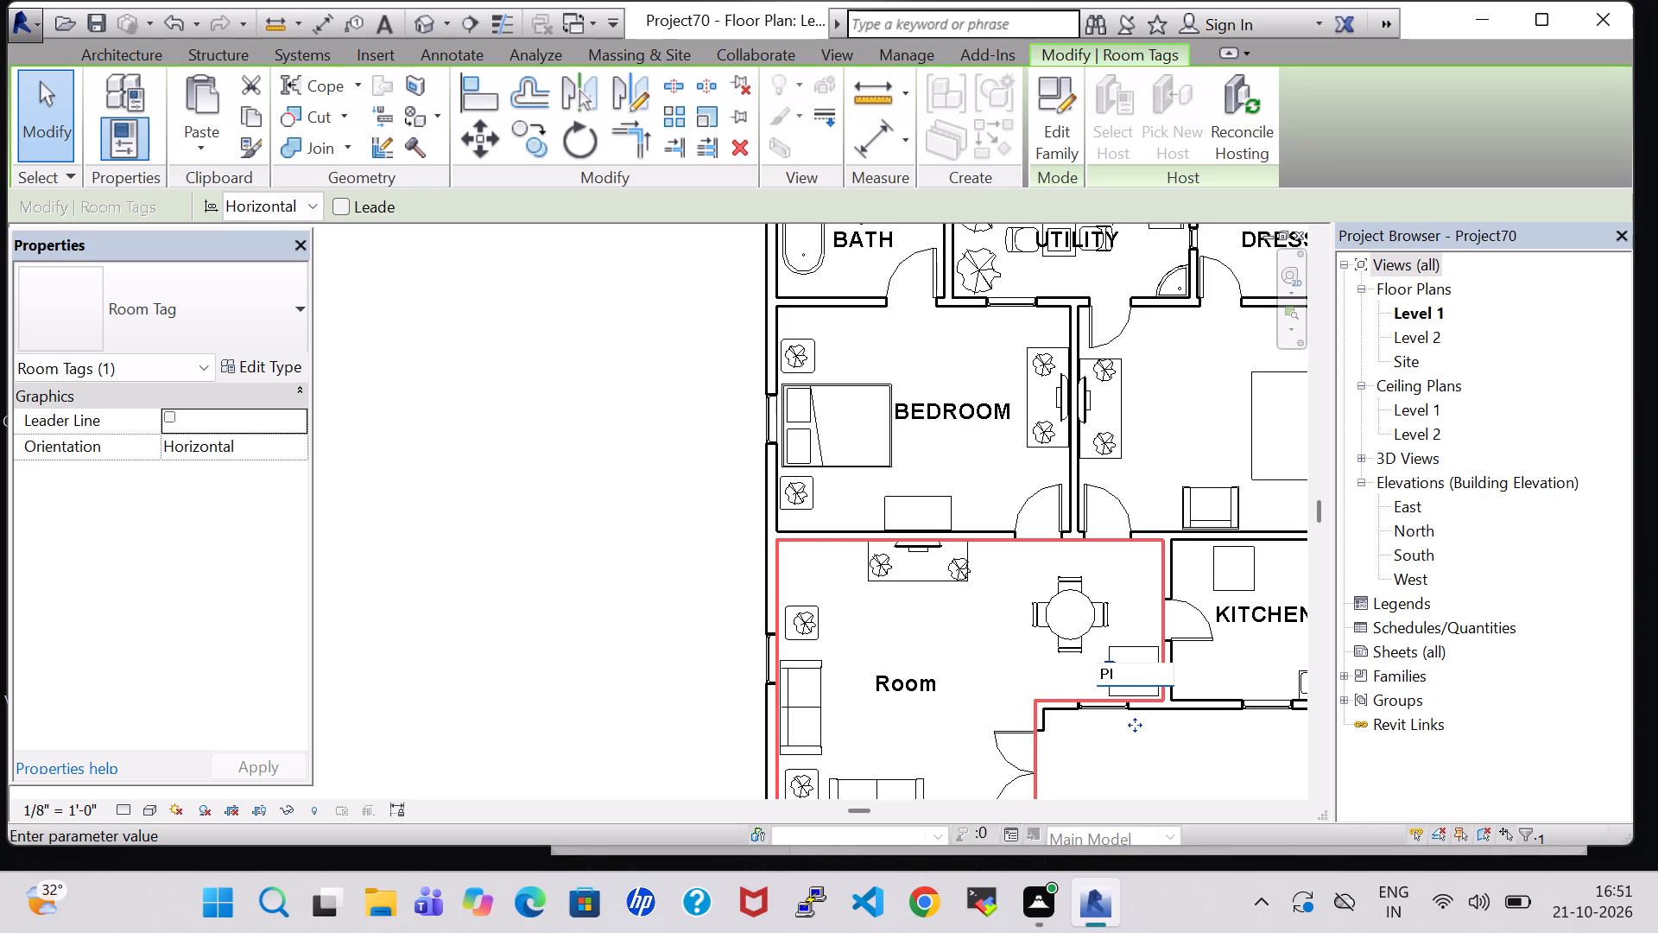
{"action": "key", "text": "BackSpace"}
{"action": "type", "text": "UJA"}
{"action": "key", "text": "Return"}
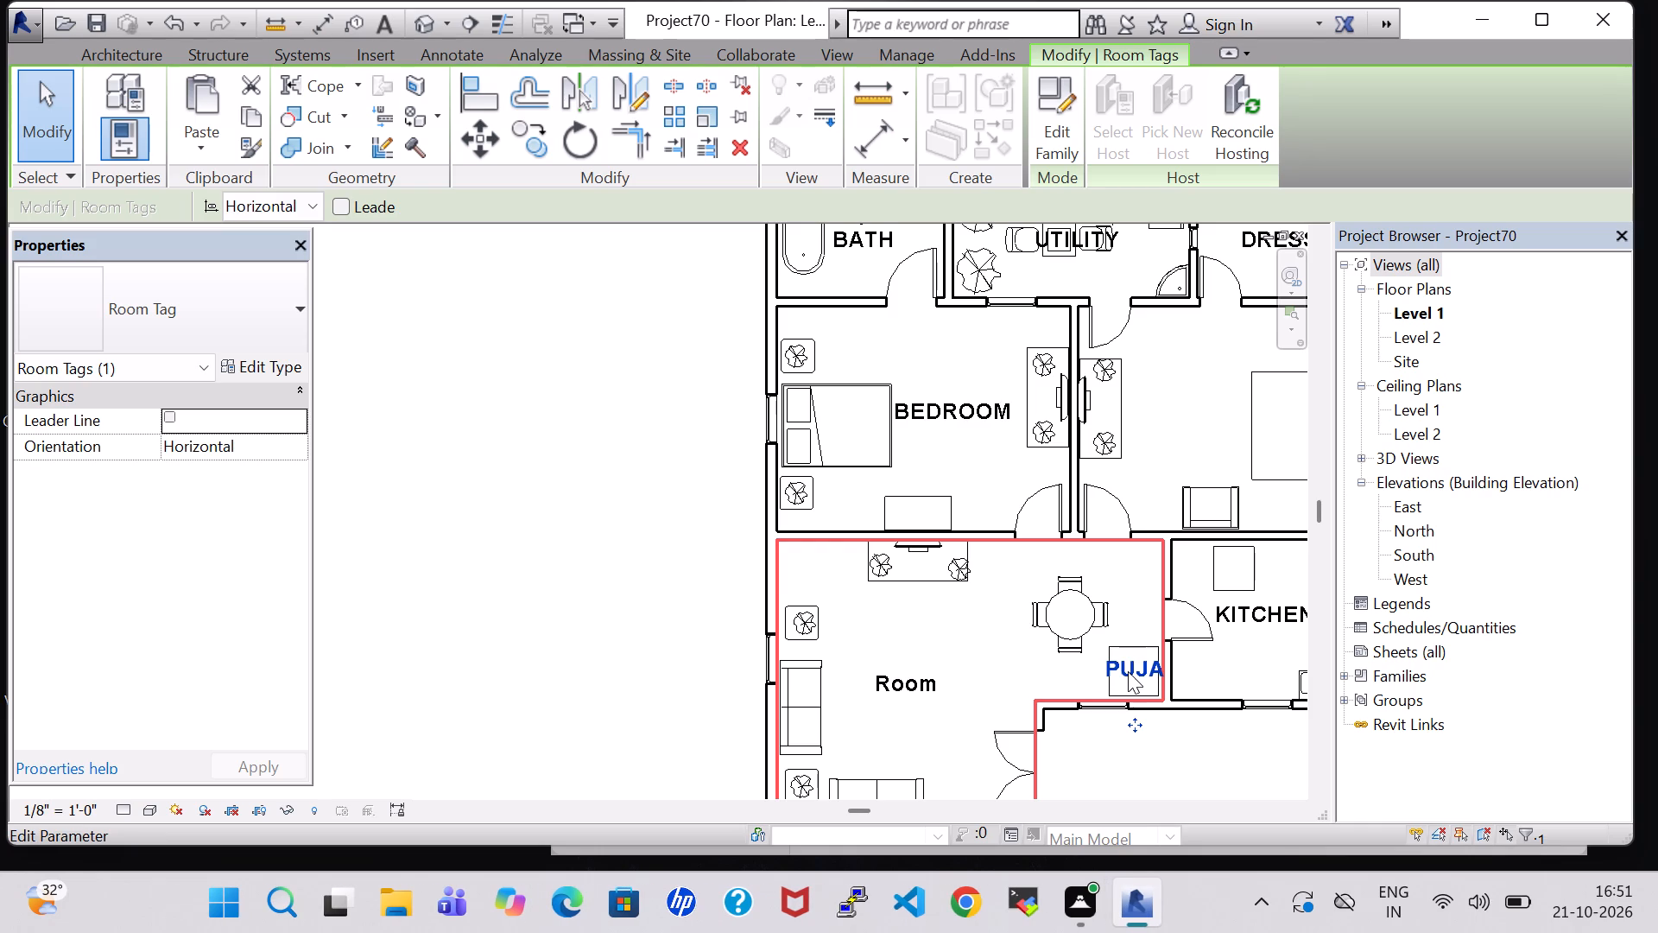
Rename the living area room tag as HALL and nudge it slightly up and toward the dining set.
{"action": "double_click", "coordinate": [893, 676]}
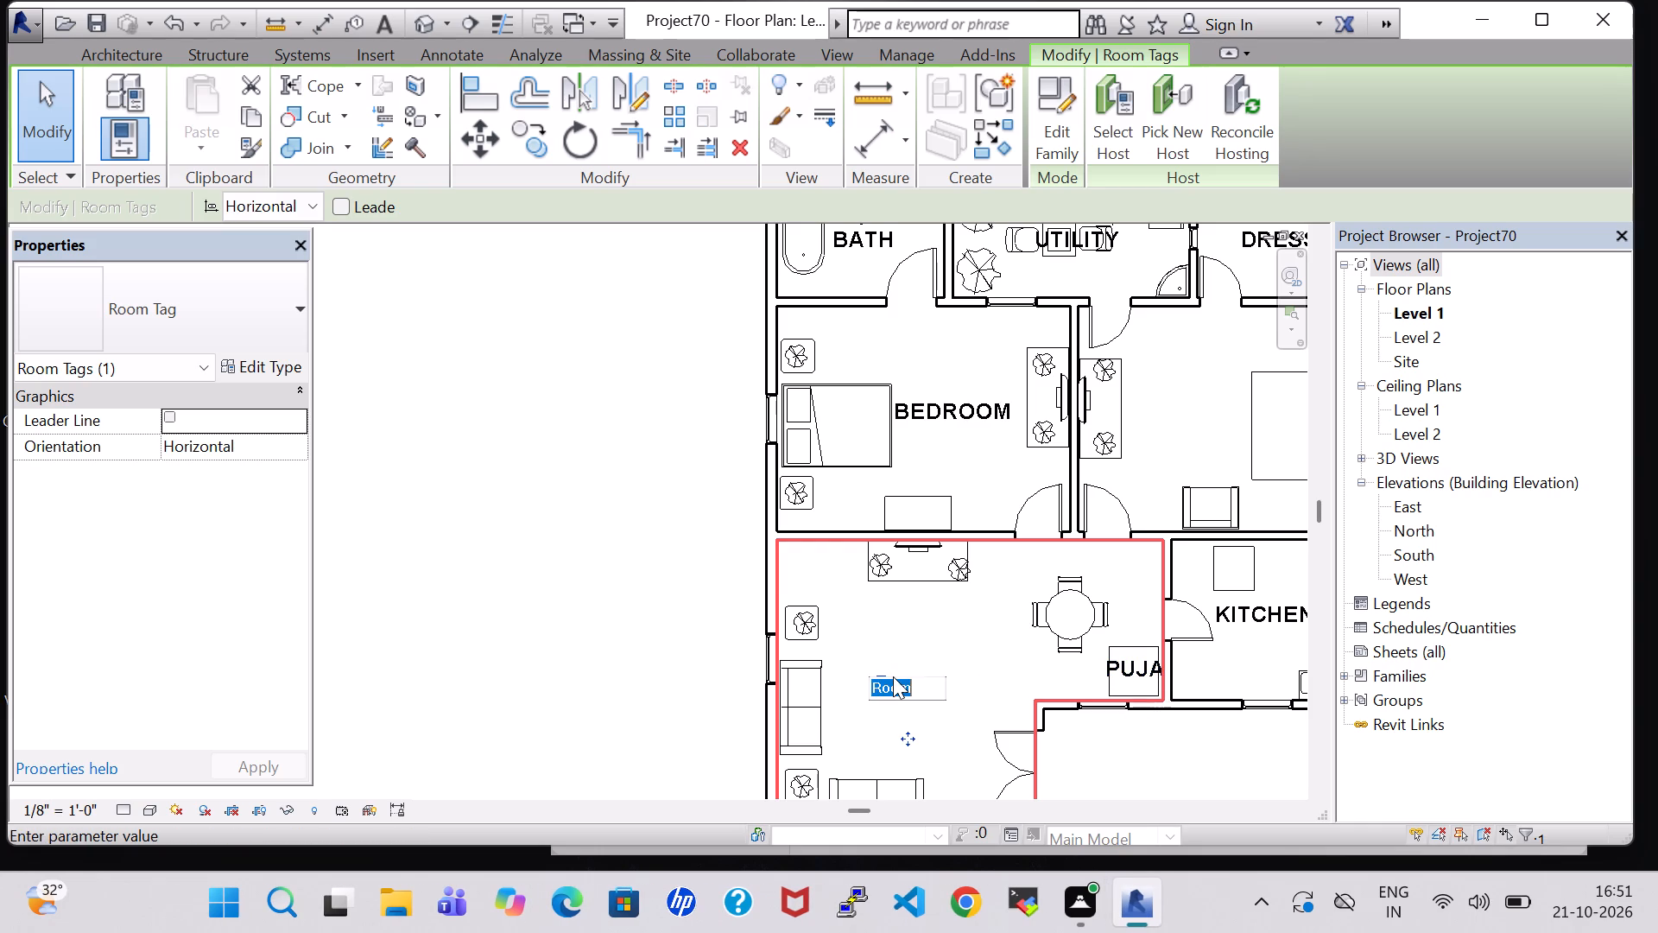
{"action": "key", "text": "BackSpace"}
{"action": "type", "text": "HALL"}
{"action": "key", "text": "Return"}
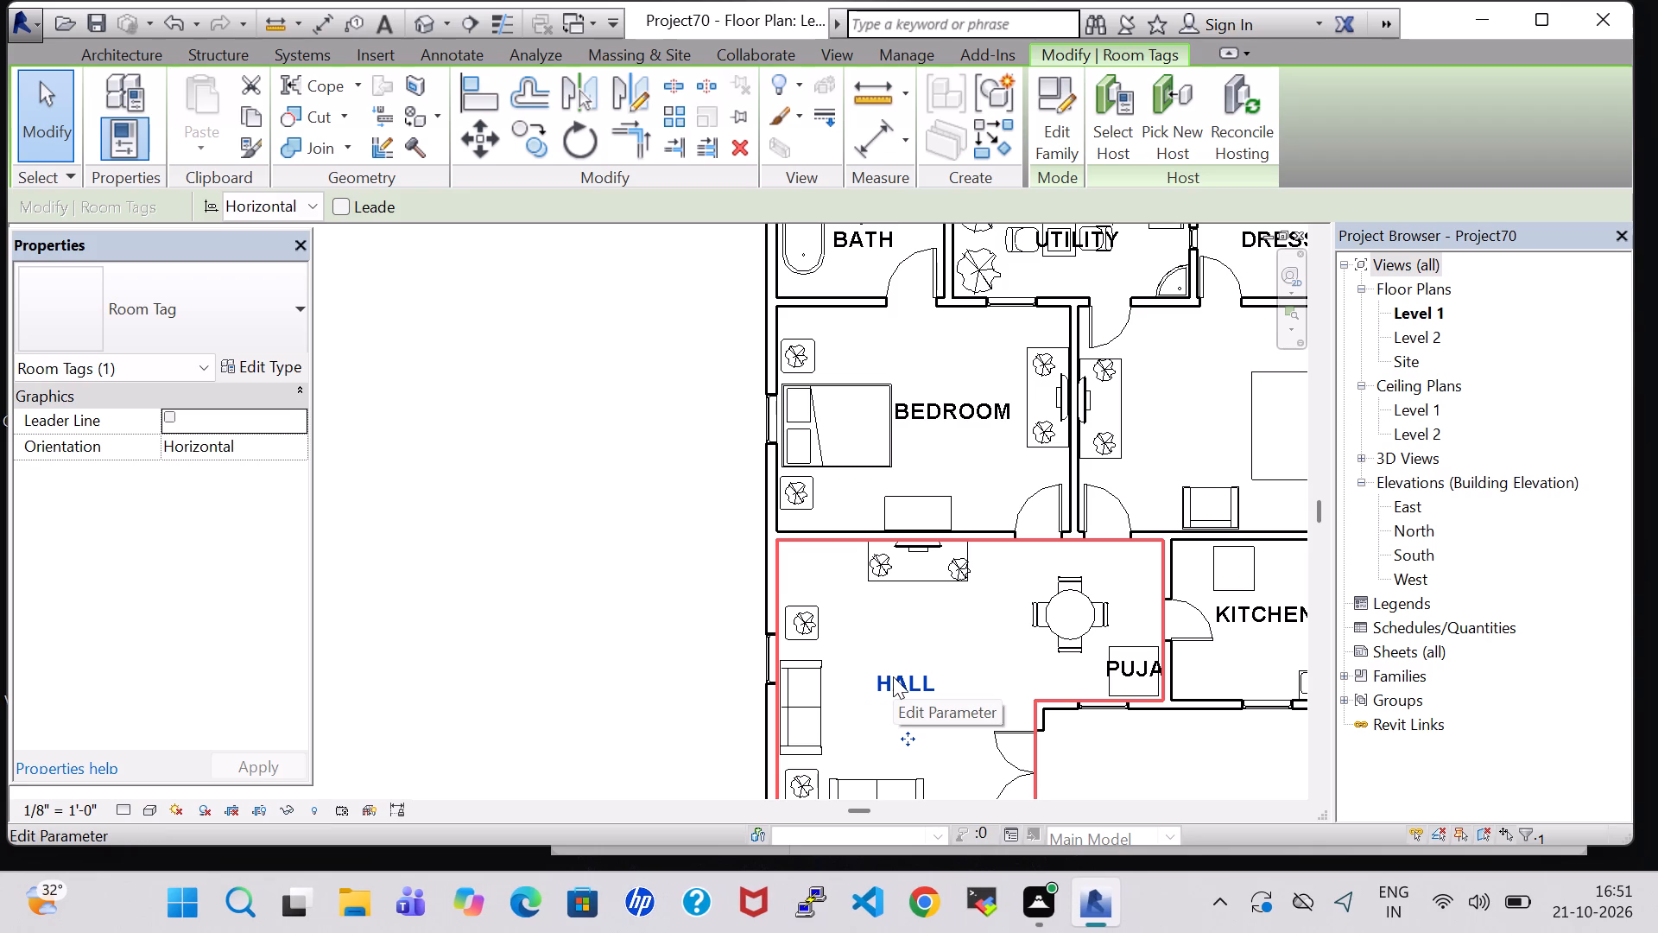
{"action": "key", "text": "Up"}
{"action": "key", "text": "Up"}
{"action": "key", "text": "Up"}
{"action": "key", "text": "Right"}
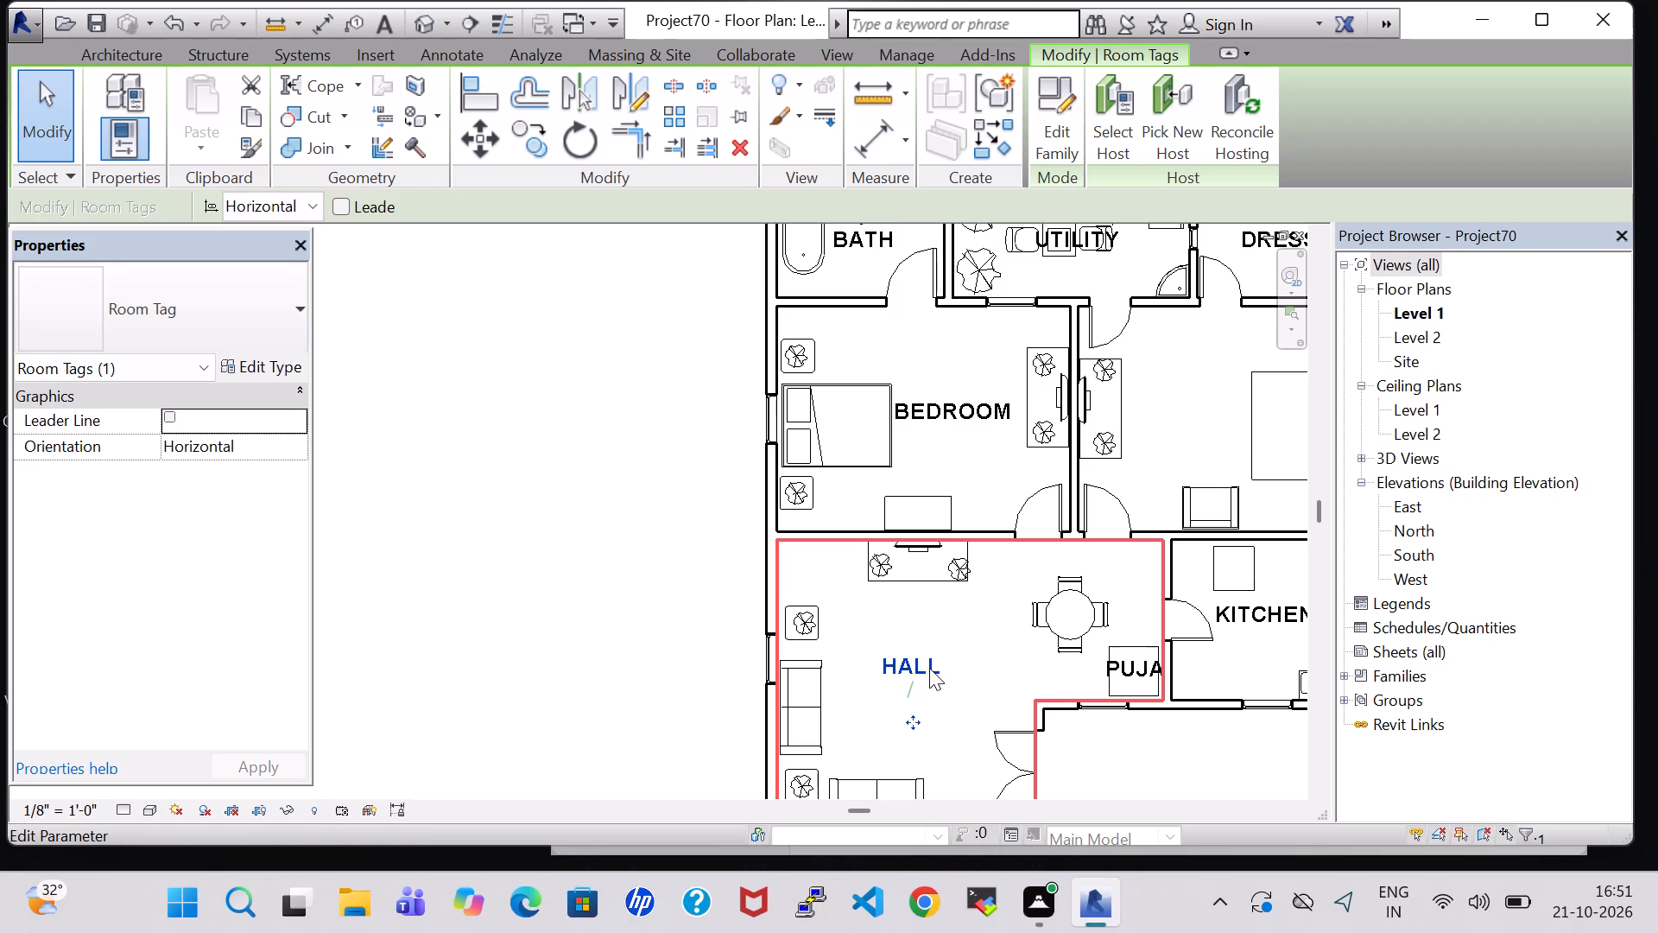
Extend the HALL tag's name to HALL/DINING and nudge it a little further toward the dining set.
{"action": "left_click", "coordinate": [927, 666]}
{"action": "left_click", "coordinate": [932, 666]}
{"action": "type", "text": "/DO"}
{"action": "key", "text": "BackSpace"}
{"action": "type", "text": "INING"}
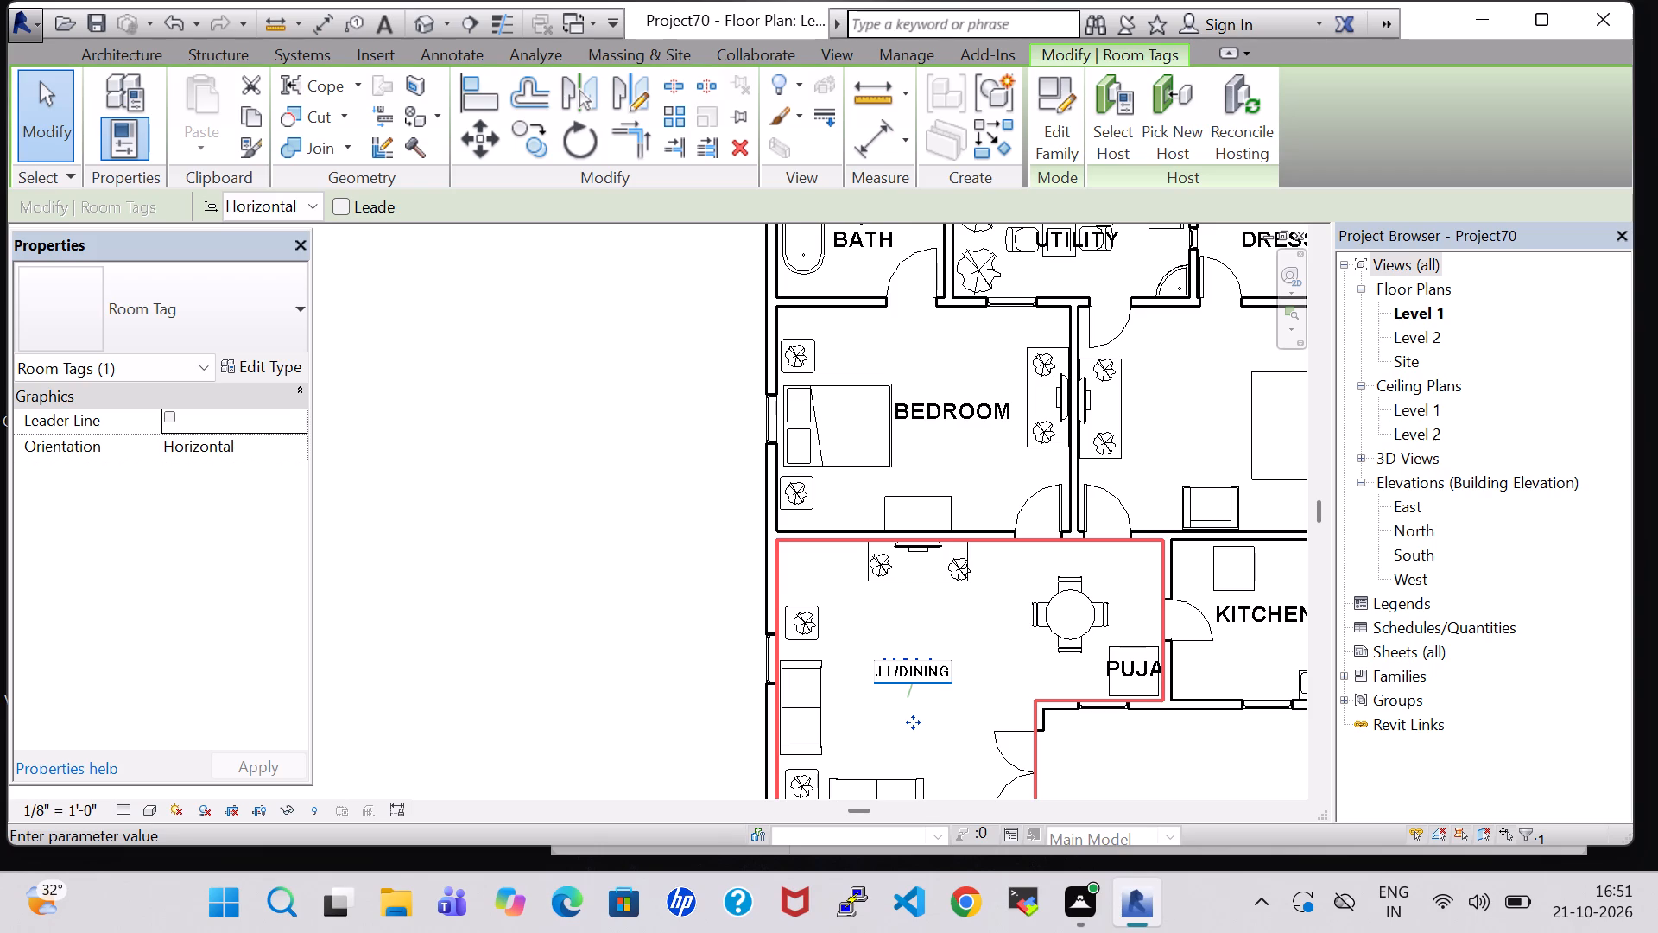
{"action": "key", "text": "Return"}
{"action": "key", "text": "Right"}
{"action": "key", "text": "Right"}
{"action": "key", "text": "Right"}
{"action": "key", "text": "Right"}
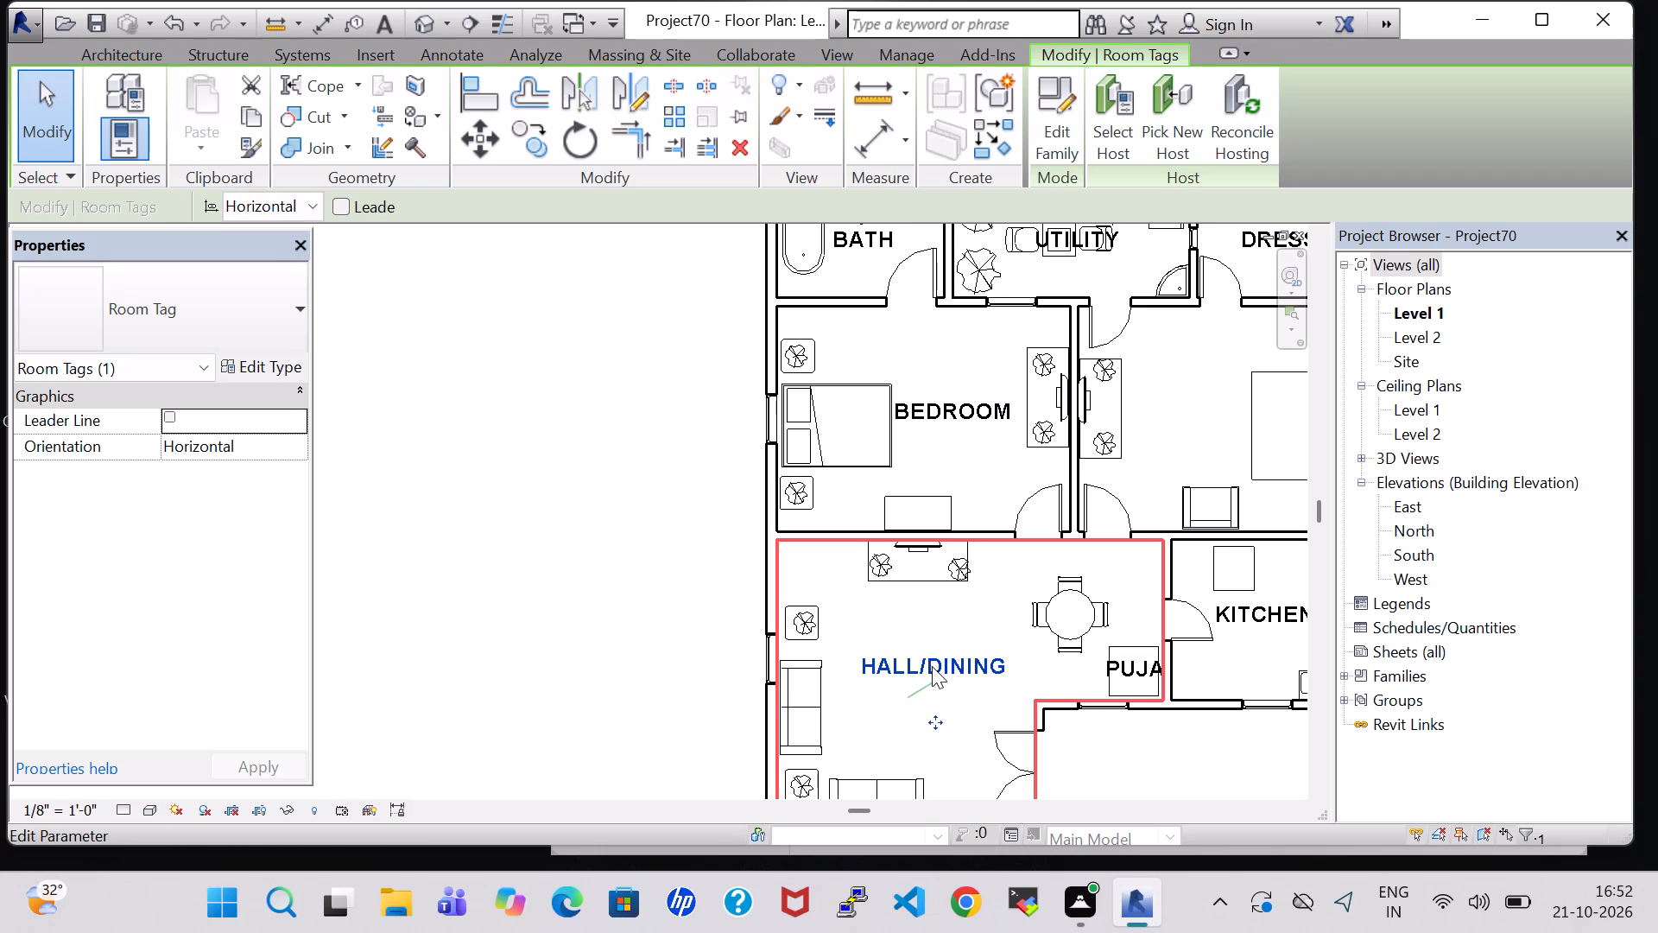
{"action": "left_click", "coordinate": [1074, 728]}
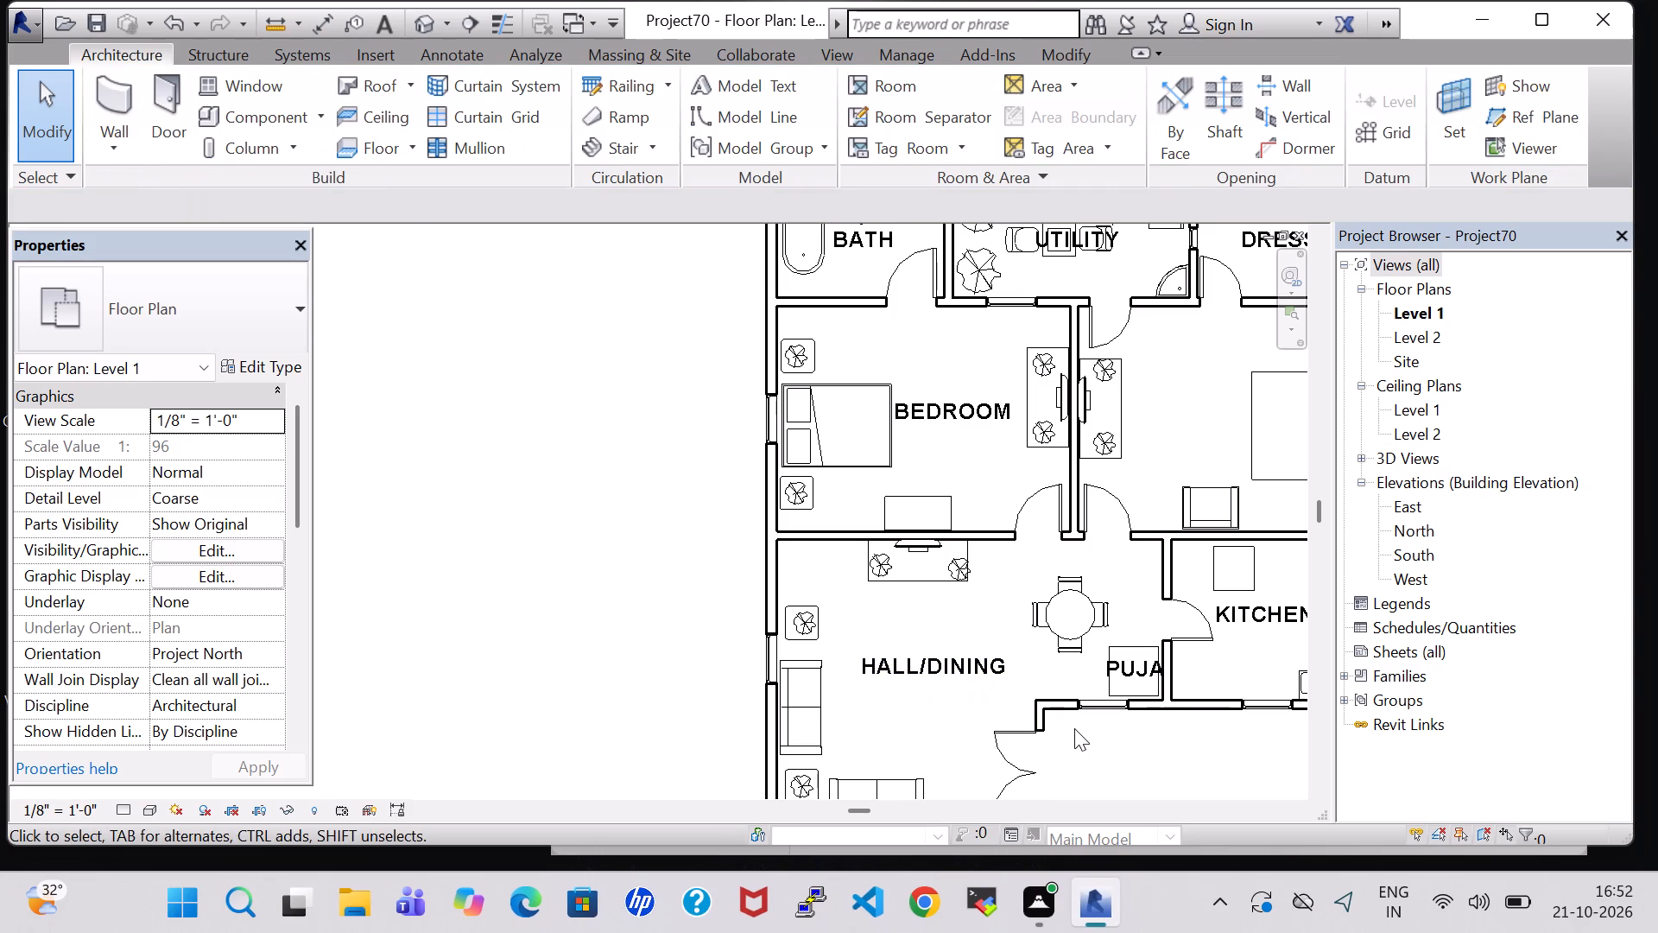
Load the Sink Vanity-Square family from the US Imperial library's Plumbing, Architectural, Fixtures, Sinks folder.
{"action": "scroll", "coordinate": [1074, 728], "scroll_direction": "down", "scroll_amount": 2}
{"action": "middle_click_drag", "start_coordinate": [1074, 728], "coordinate": [1073, 710]}
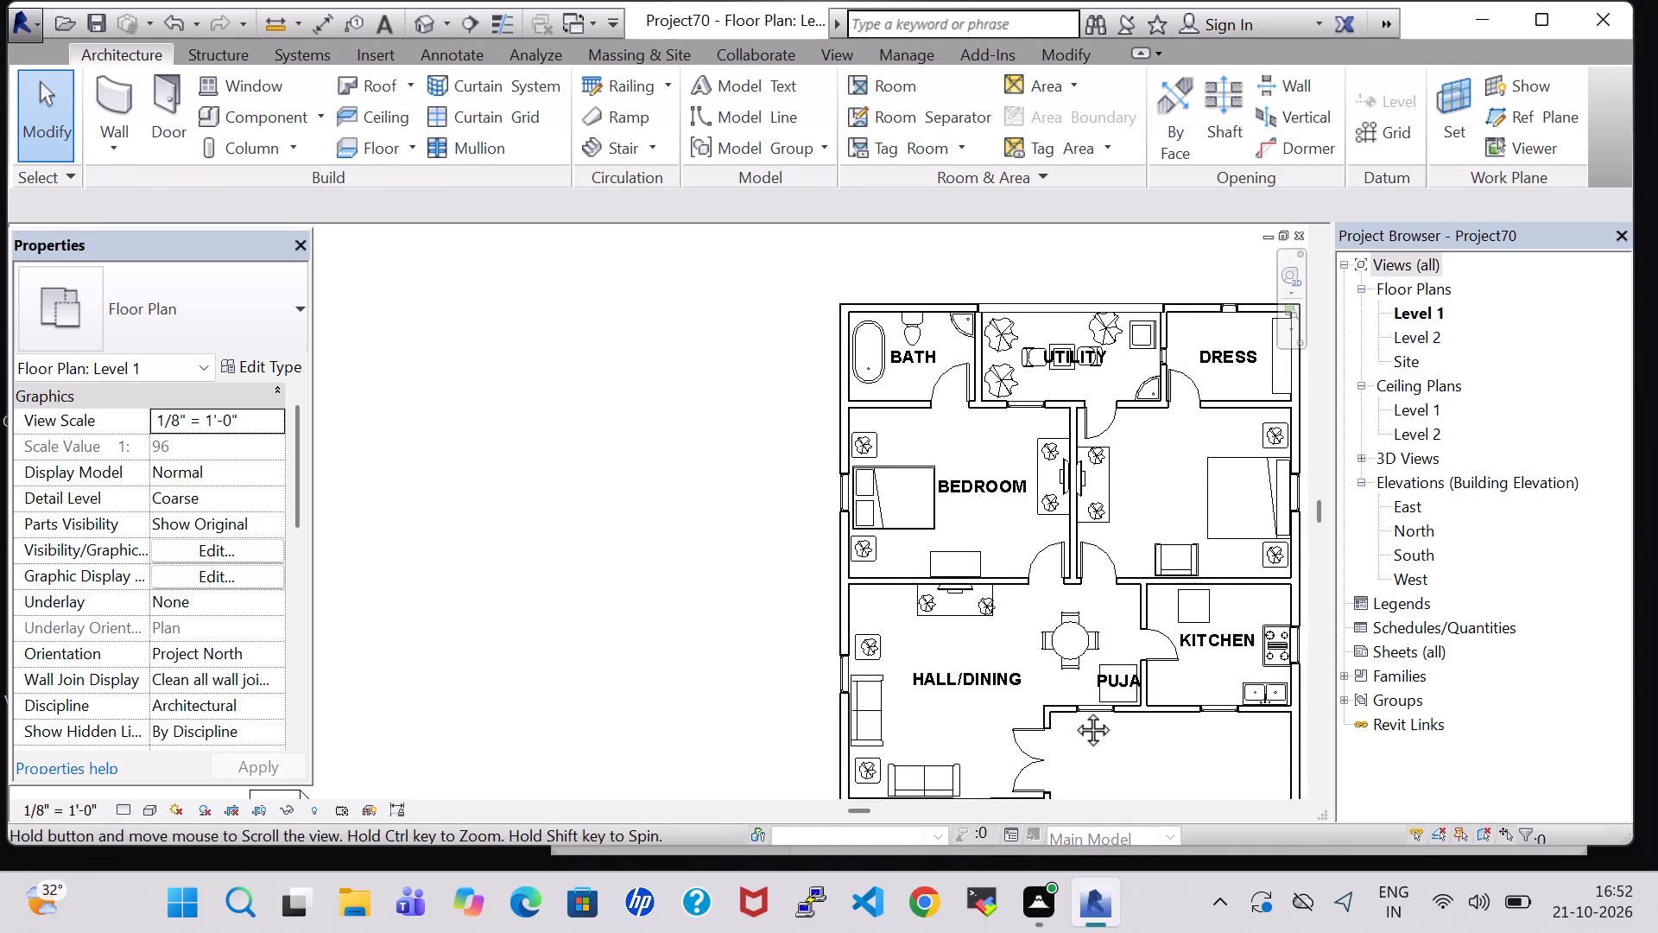
{"action": "middle_click_drag", "start_coordinate": [1073, 710], "coordinate": [1065, 565]}
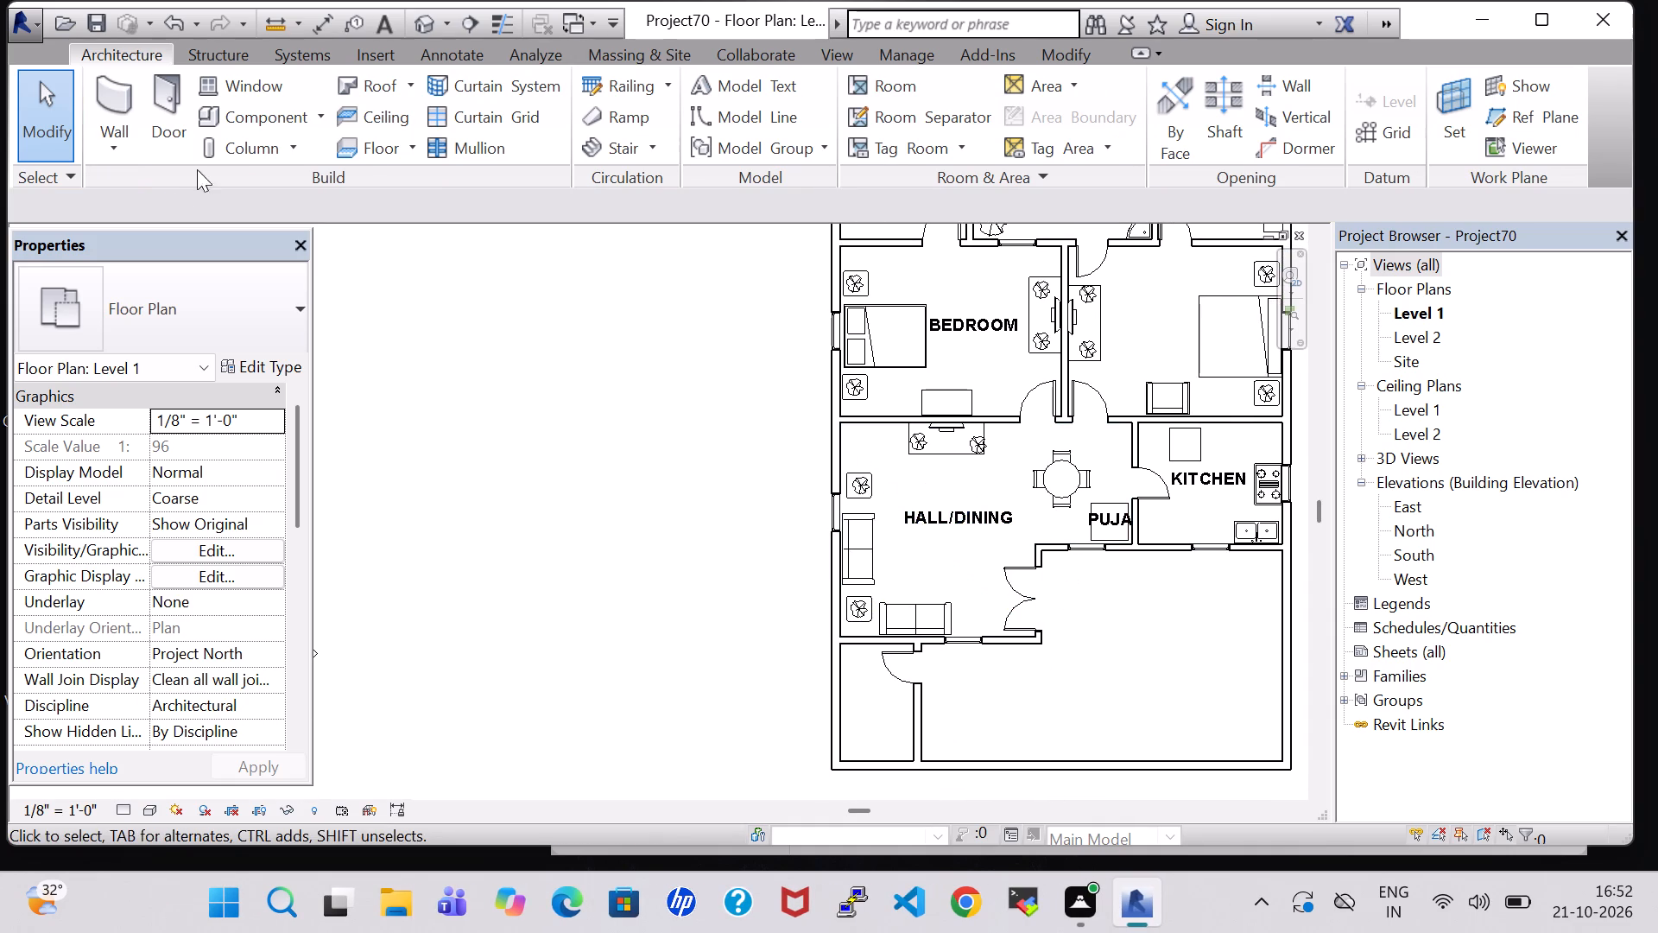
{"action": "left_click", "coordinate": [244, 121]}
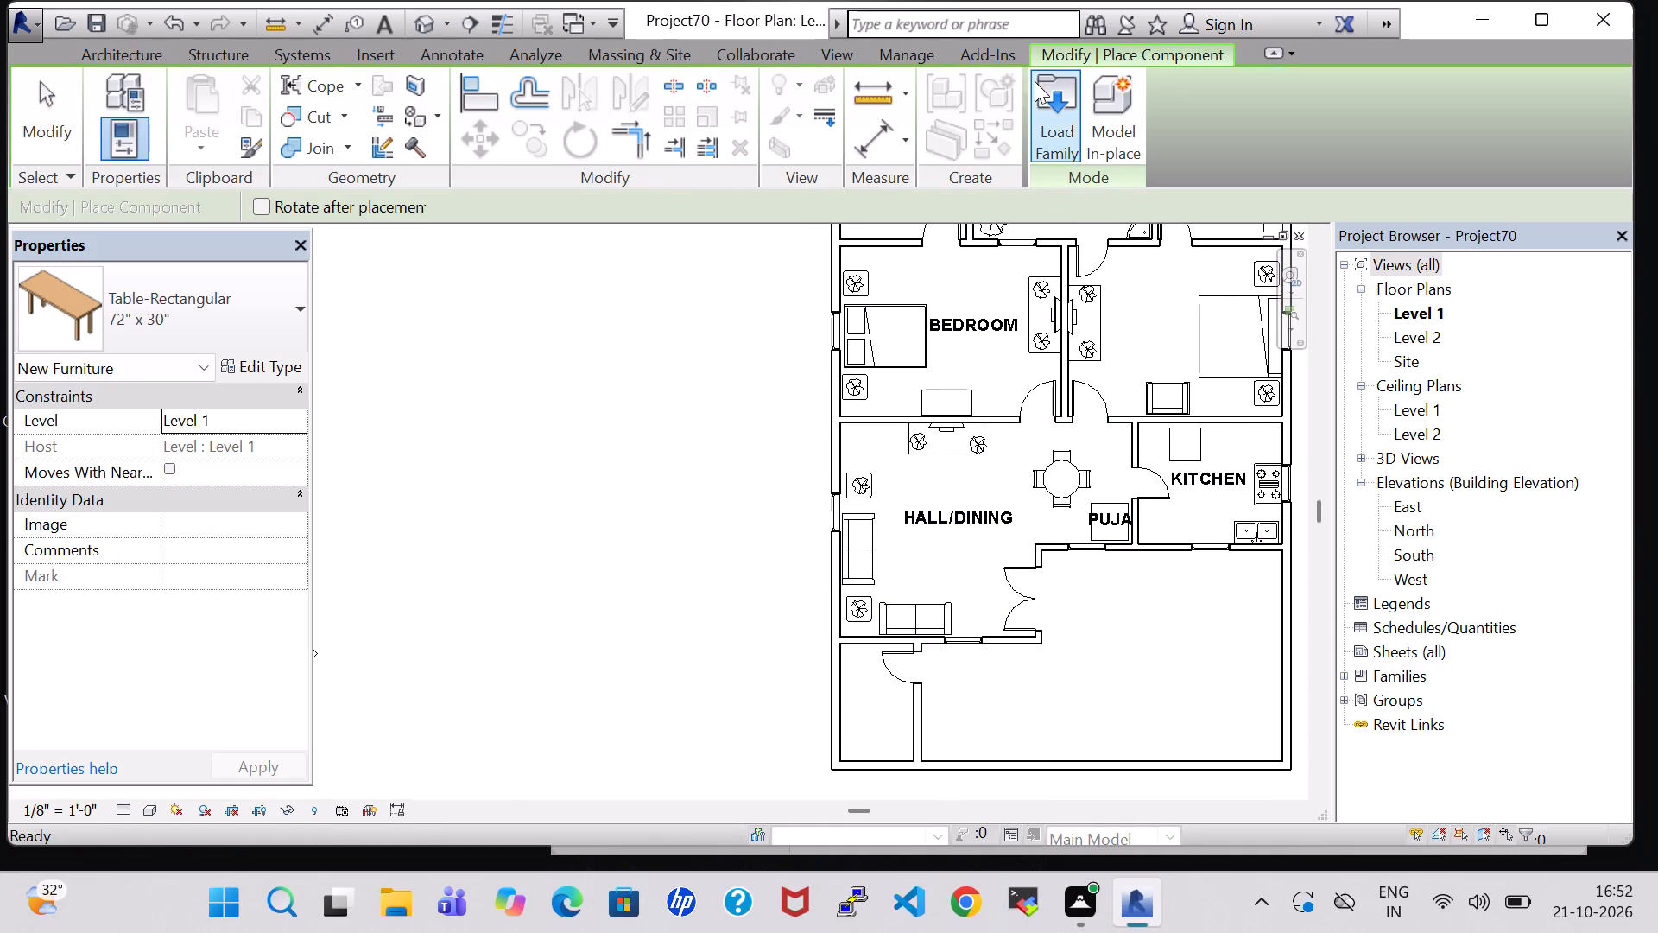
{"action": "left_click", "coordinate": [1056, 92]}
{"action": "double_click", "coordinate": [982, 564]}
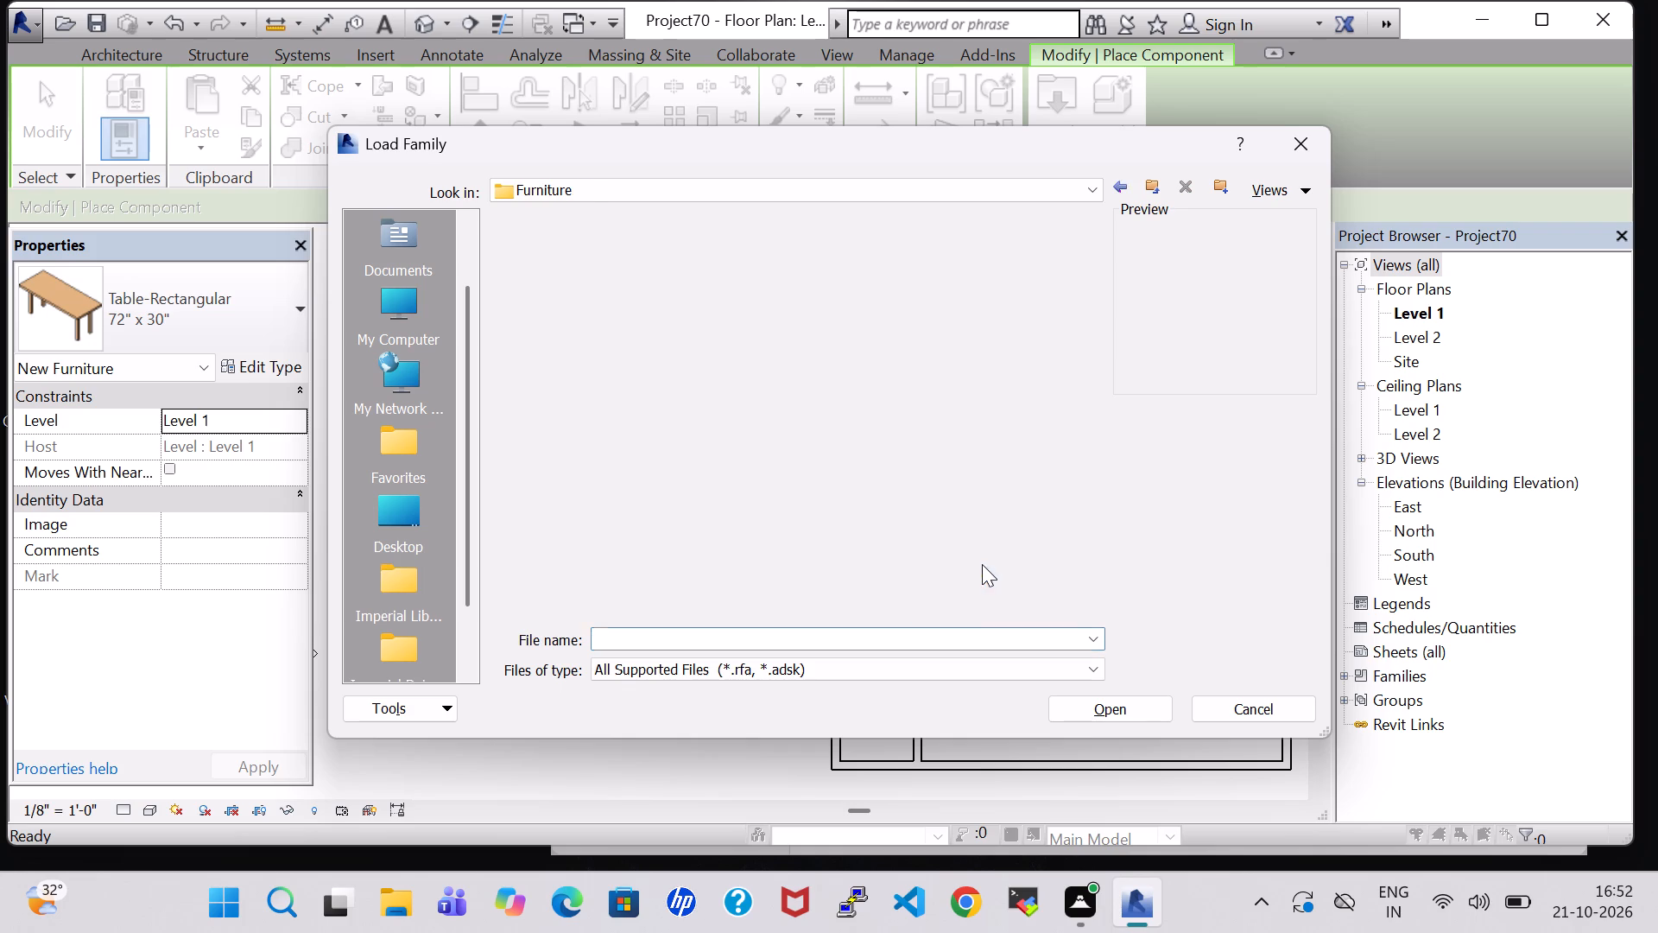
{"action": "left_click", "coordinate": [1120, 193]}
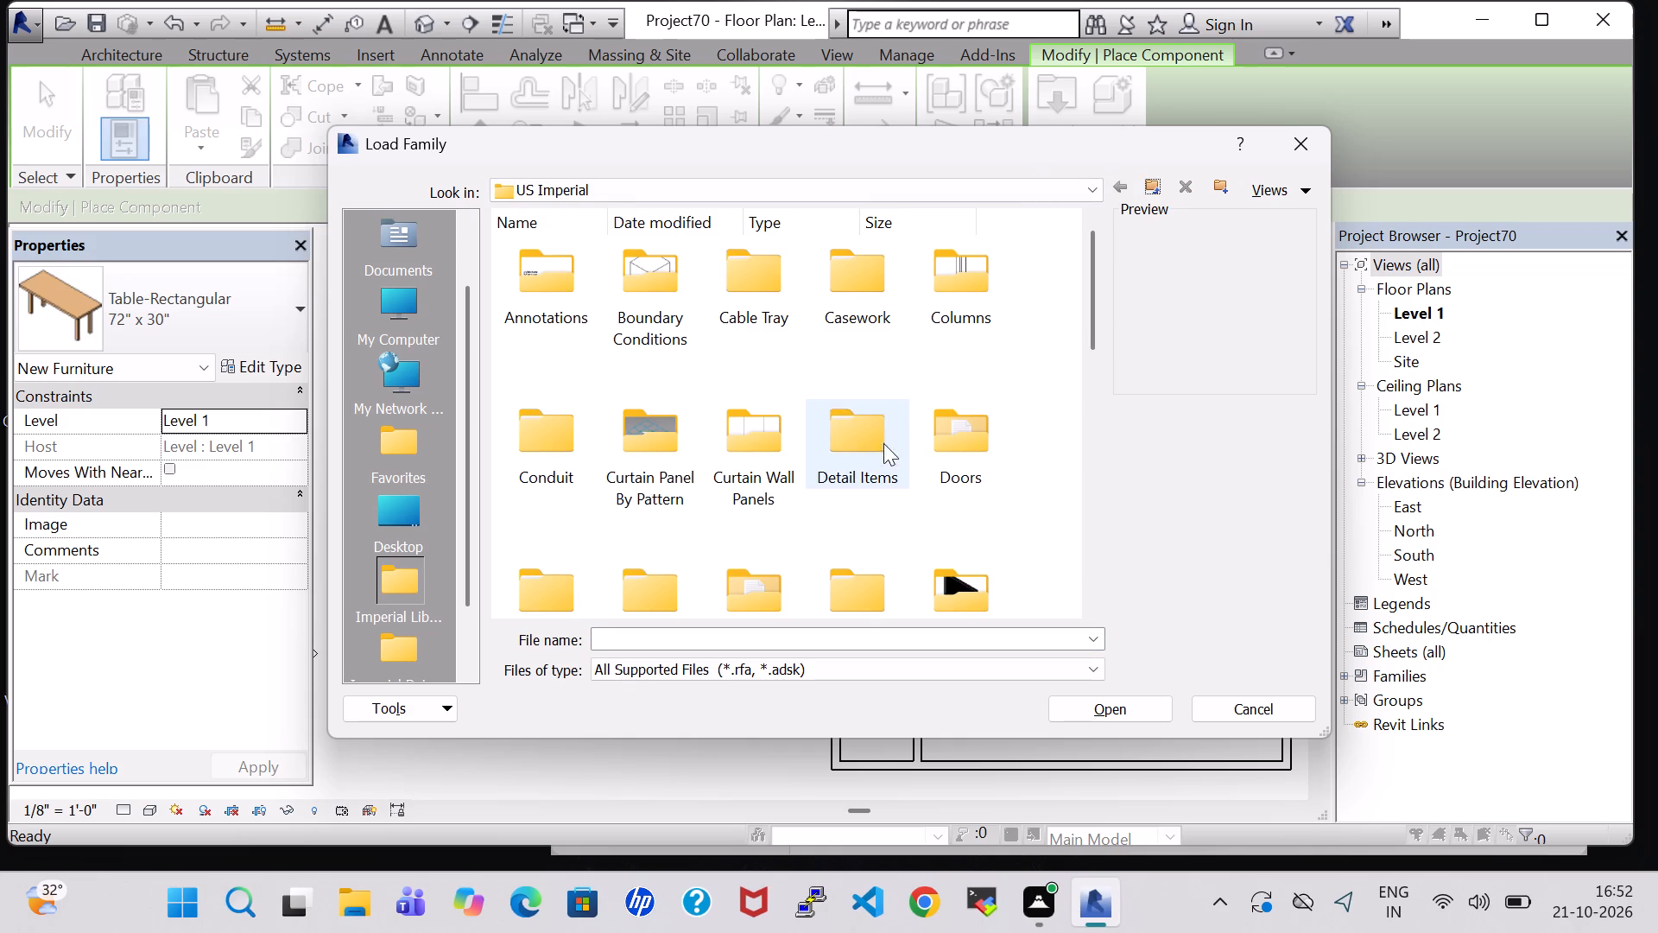
{"action": "left_click", "coordinate": [882, 451]}
{"action": "key", "text": "p"}
{"action": "double_click", "coordinate": [751, 293]}
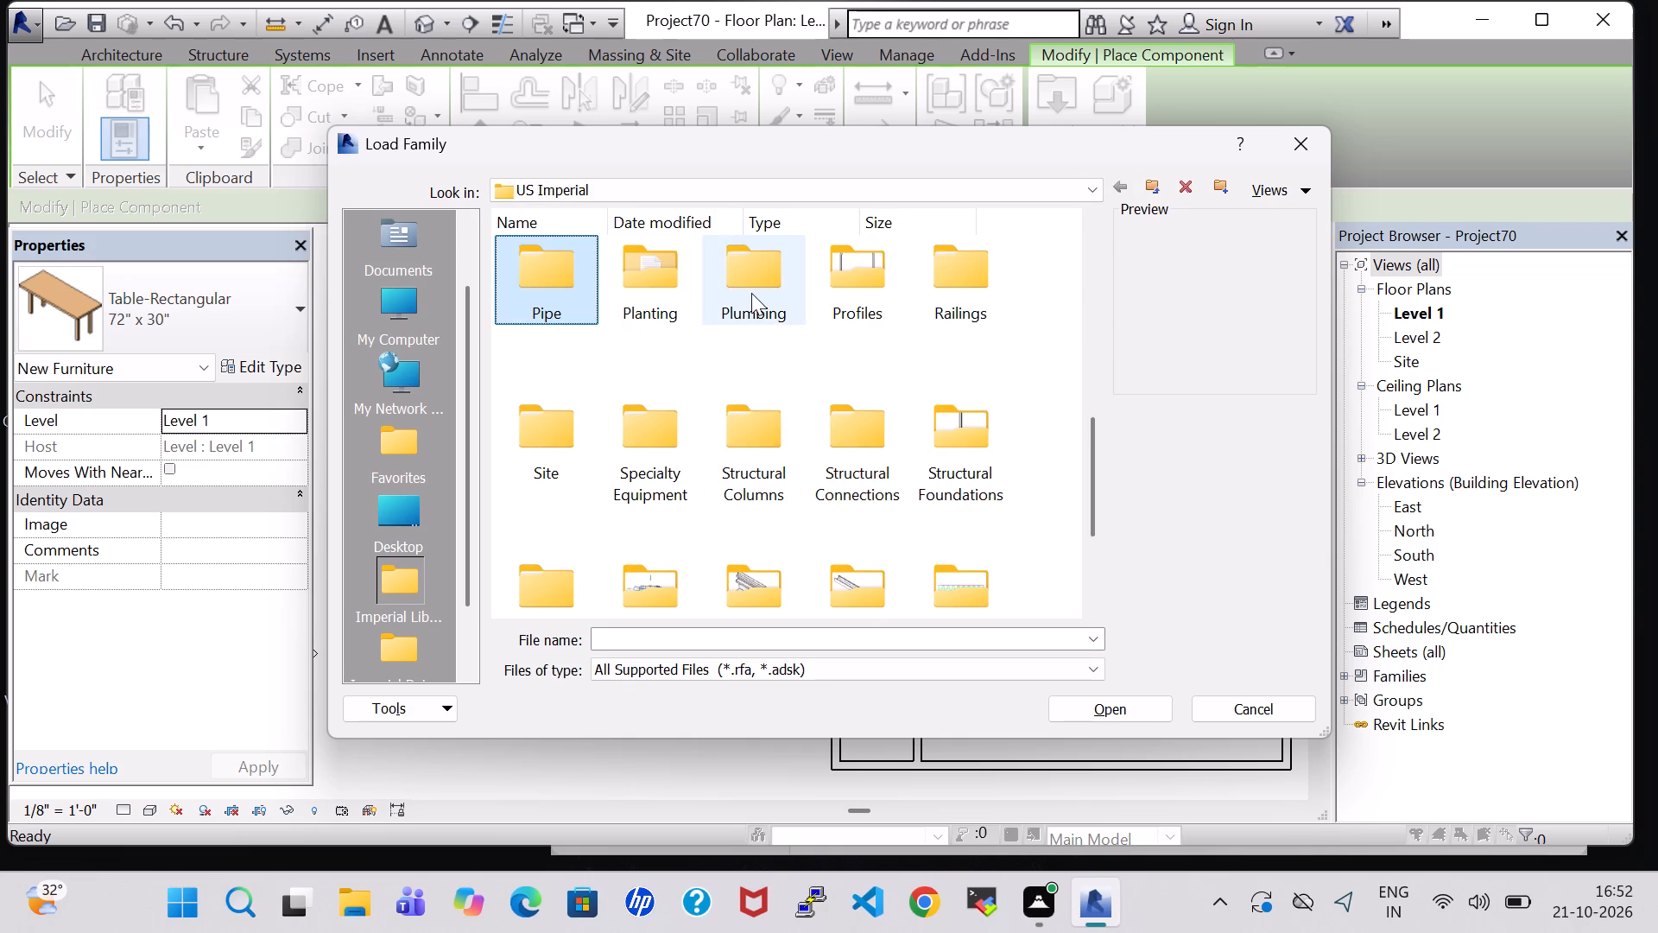
{"action": "double_click", "coordinate": [566, 276]}
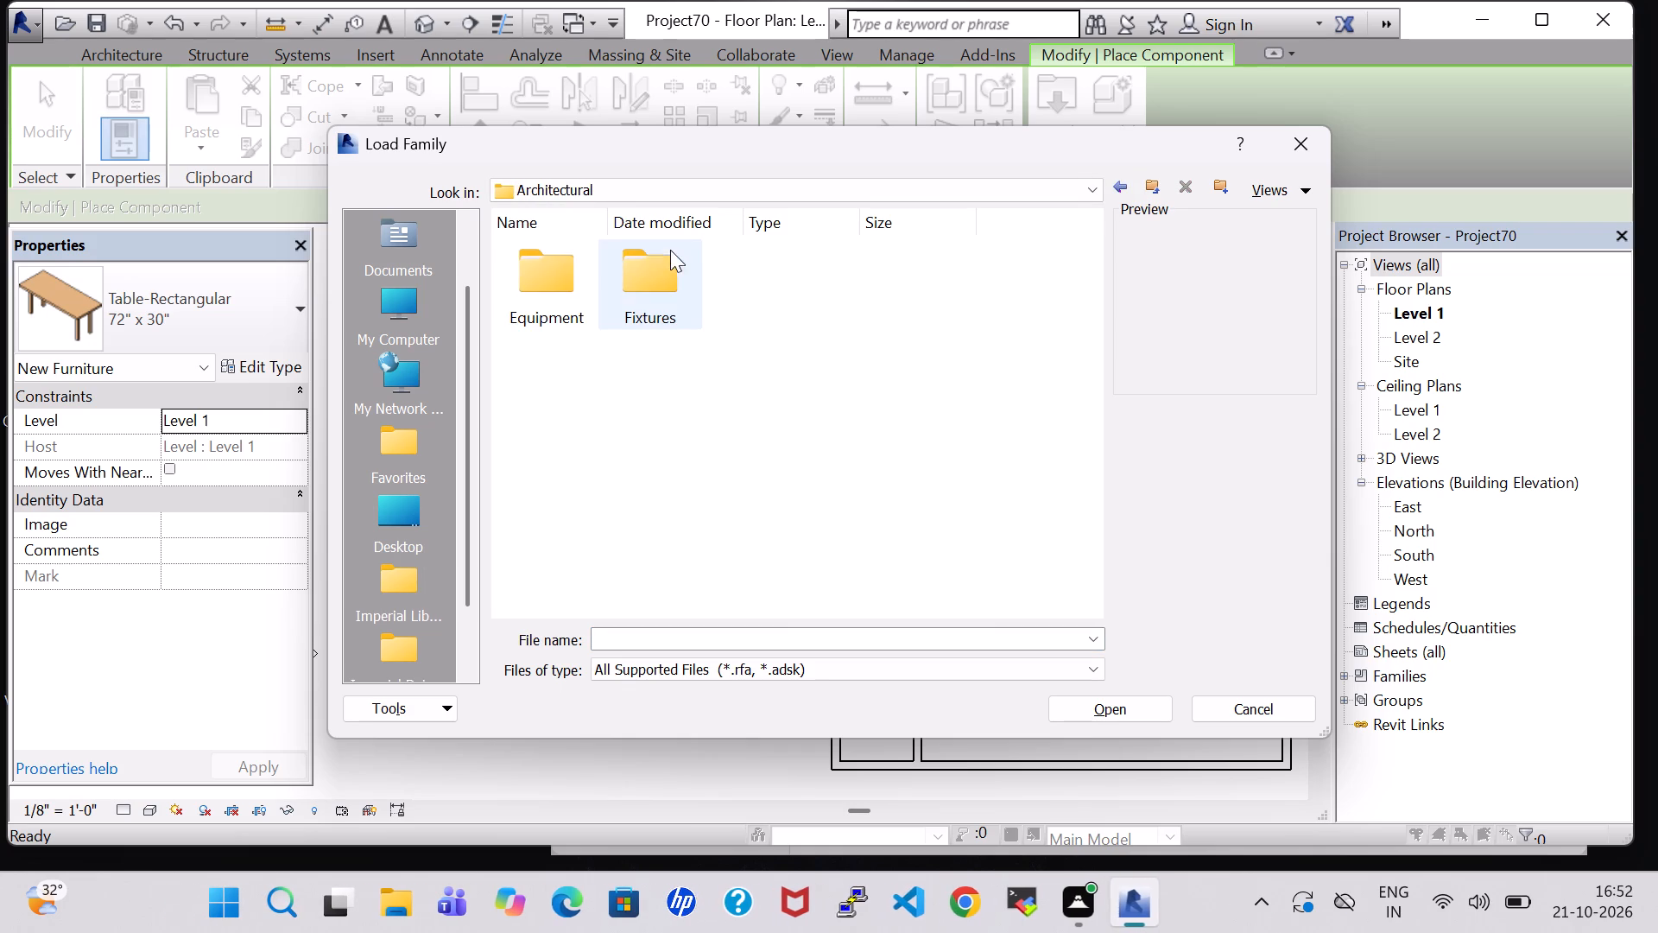
{"action": "double_click", "coordinate": [637, 266]}
{"action": "double_click", "coordinate": [923, 279]}
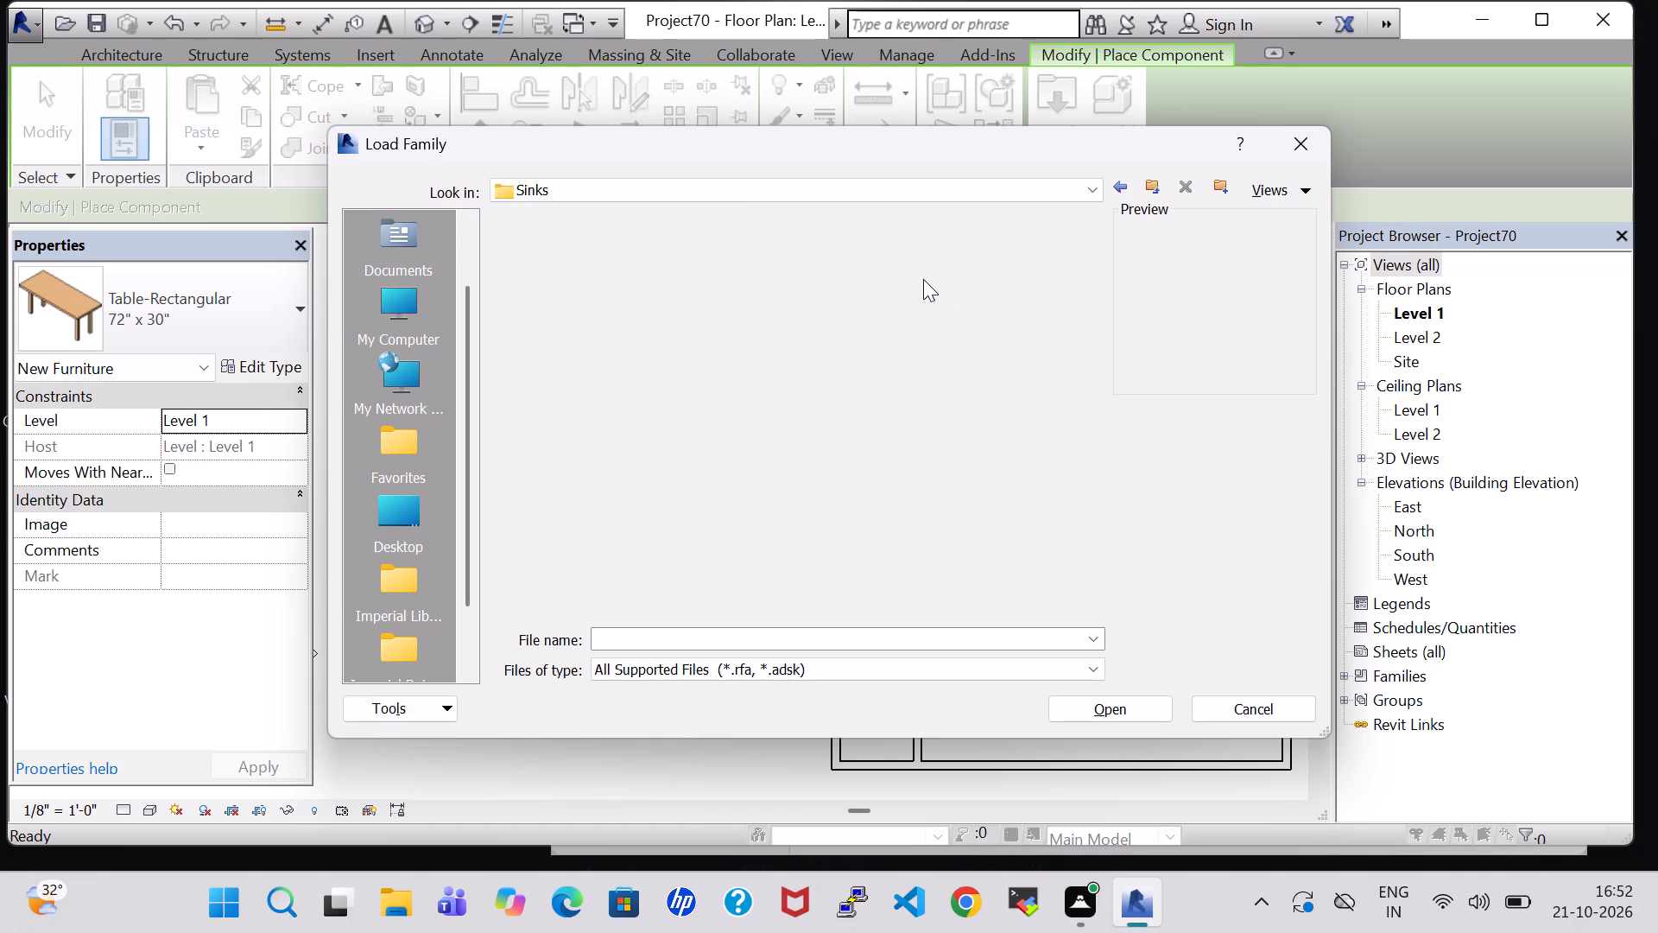
{"action": "left_click", "coordinate": [556, 429]}
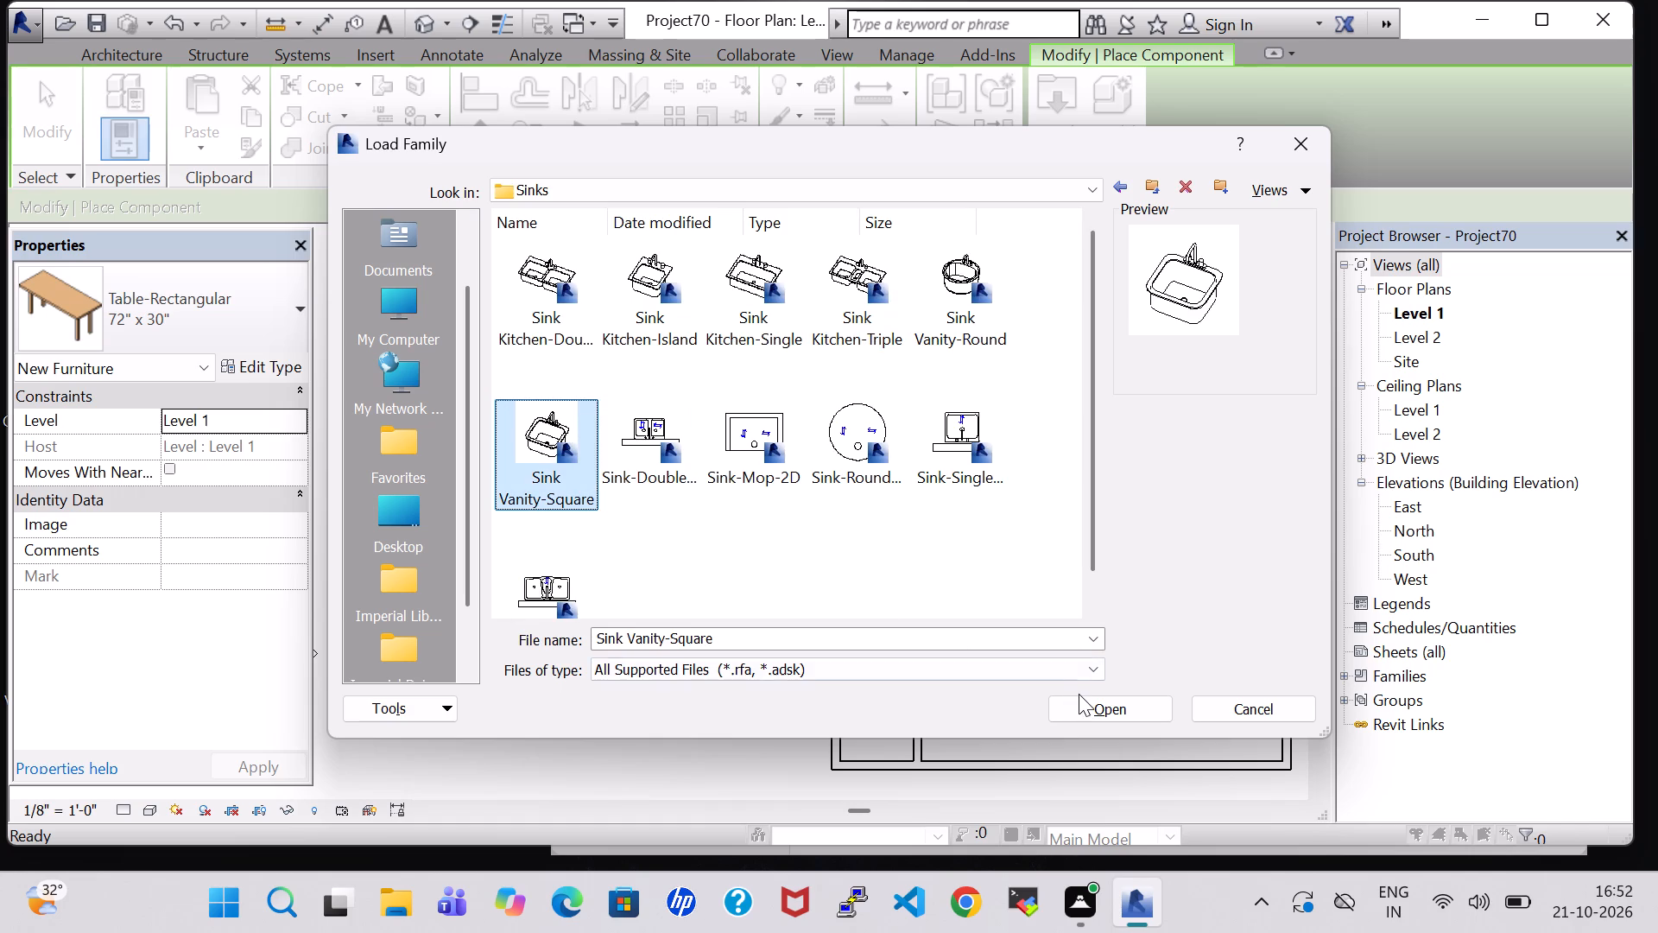
{"action": "left_click", "coordinate": [1079, 694]}
{"action": "left_click", "coordinate": [1079, 711]}
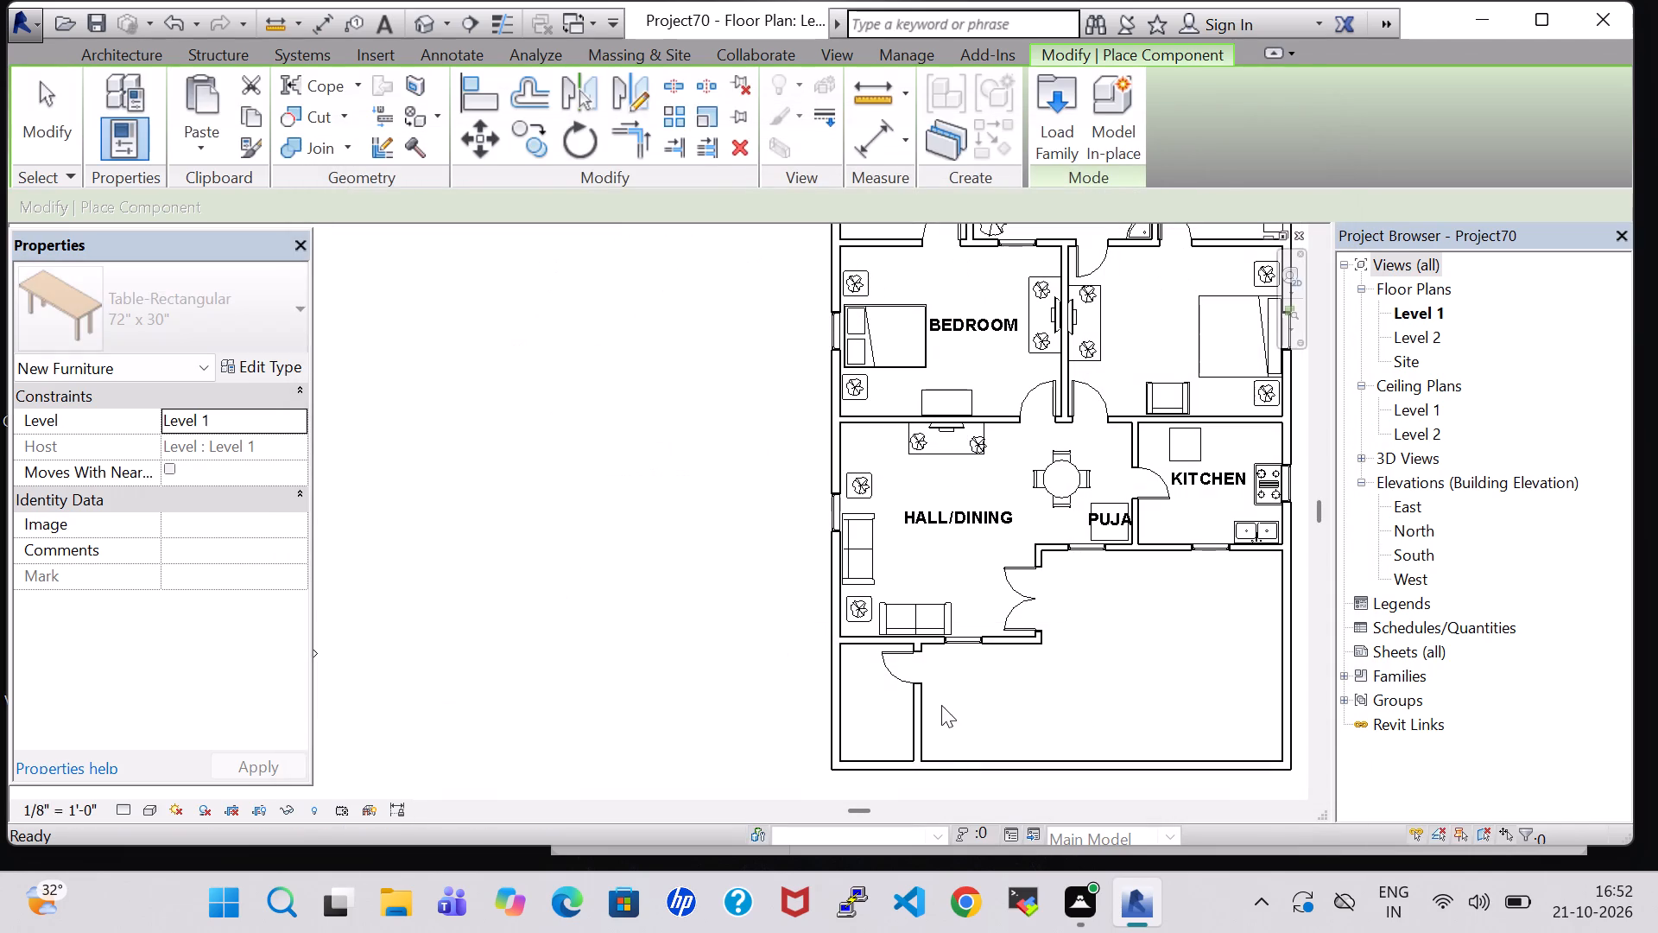
Place a rotated 20" x 18" Sink Vanity-Square in the small room below the hall, tap against the inner wall just below the door.
{"action": "scroll", "coordinate": [879, 711], "scroll_direction": "up", "scroll_amount": 5}
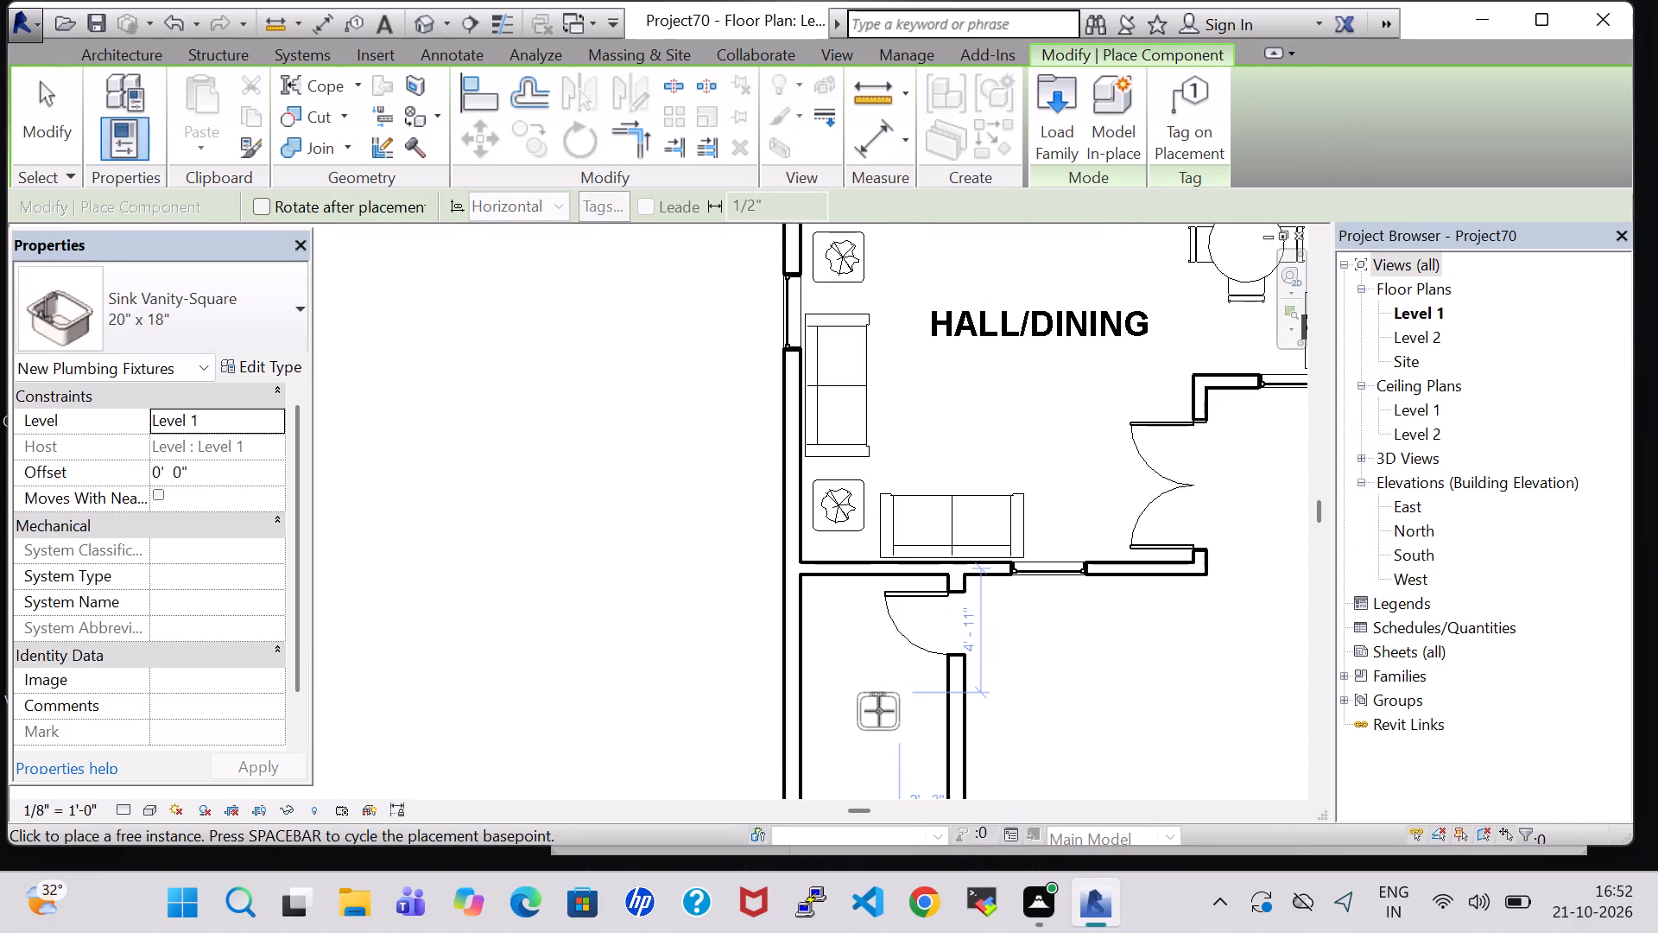
{"action": "key", "text": "space"}
{"action": "key", "text": "space"}
{"action": "key", "text": "space"}
{"action": "scroll", "coordinate": [879, 711], "scroll_direction": "up", "scroll_amount": 4}
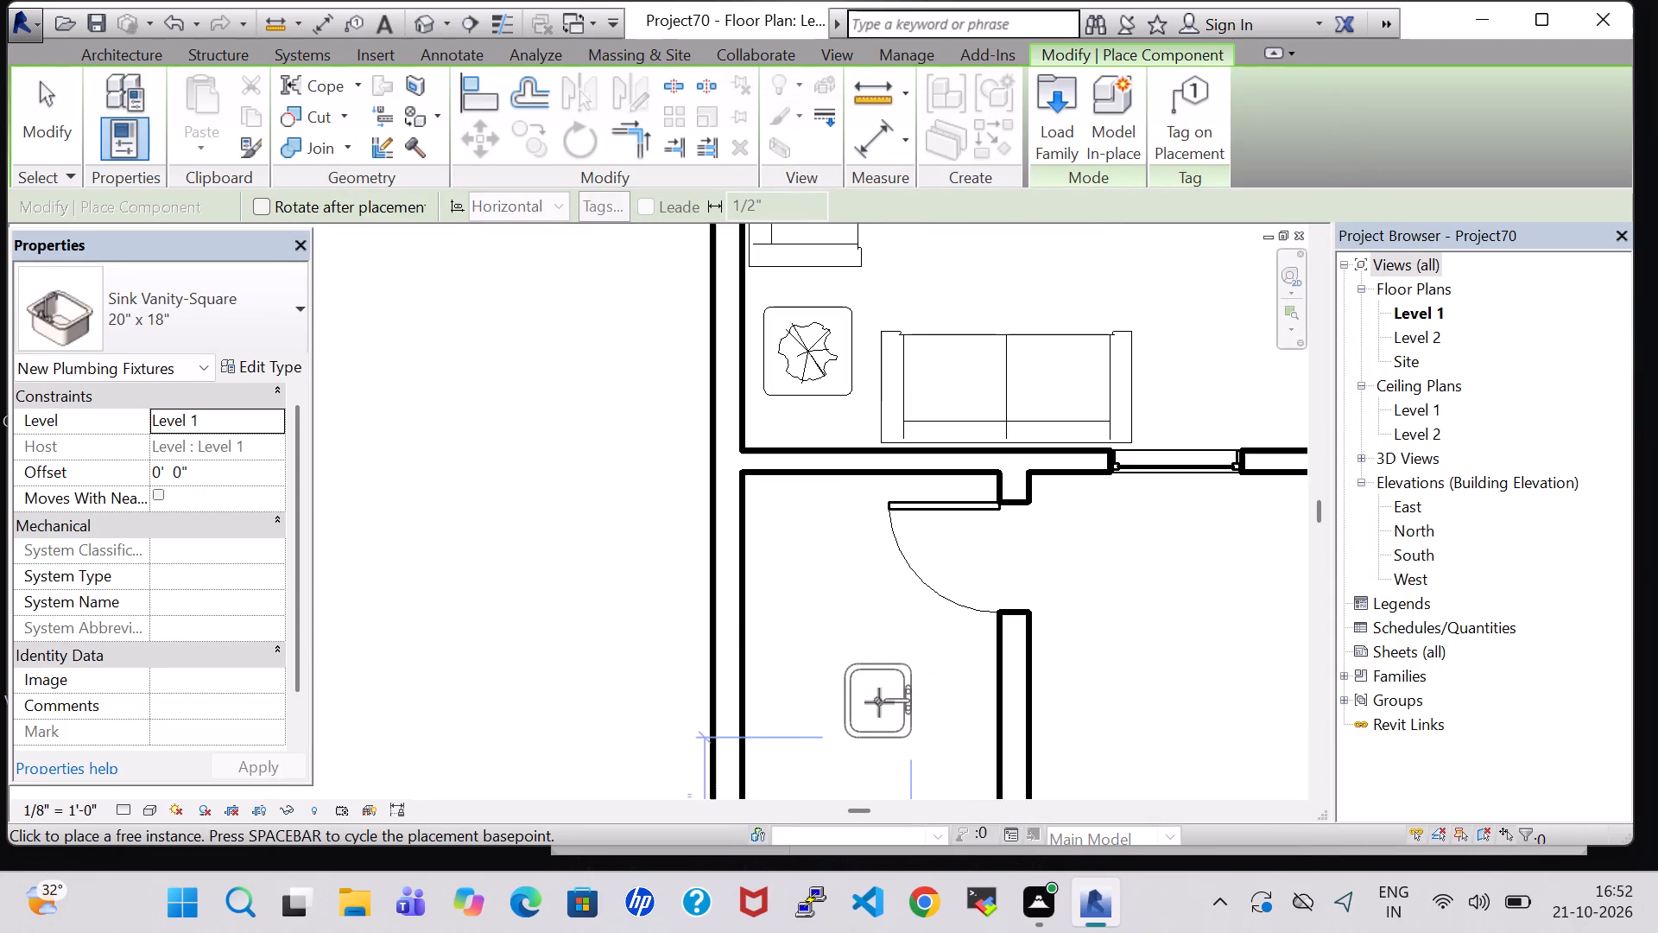
{"action": "left_click", "coordinate": [959, 671]}
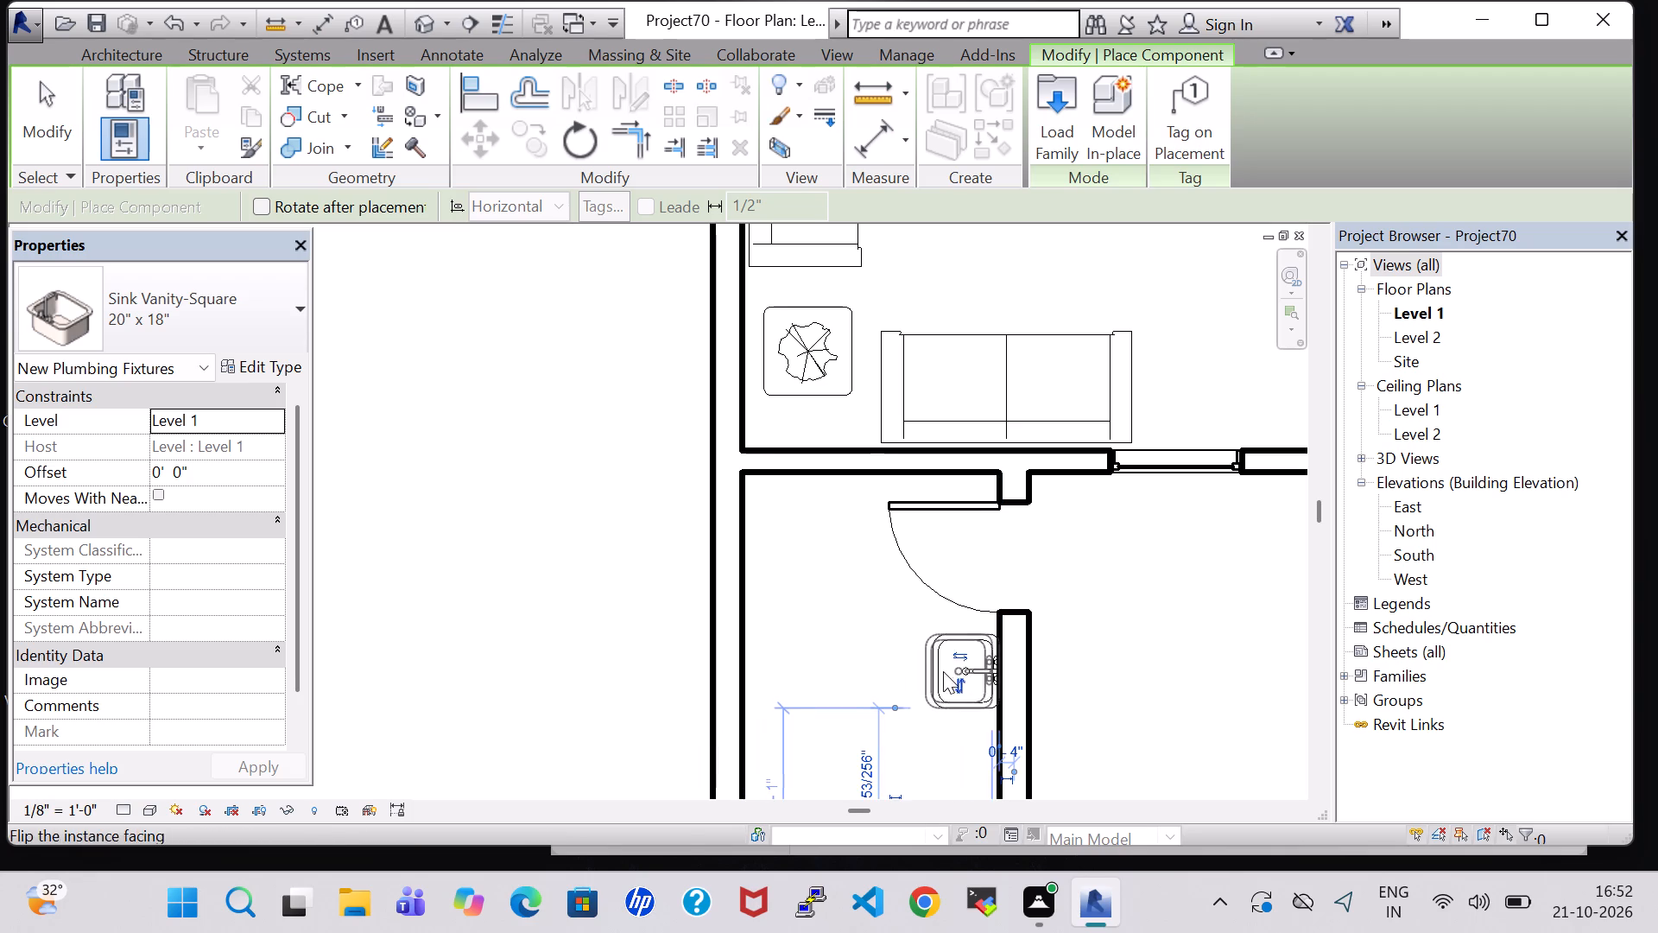
{"action": "key", "text": "Escape"}
{"action": "key", "text": "Escape"}
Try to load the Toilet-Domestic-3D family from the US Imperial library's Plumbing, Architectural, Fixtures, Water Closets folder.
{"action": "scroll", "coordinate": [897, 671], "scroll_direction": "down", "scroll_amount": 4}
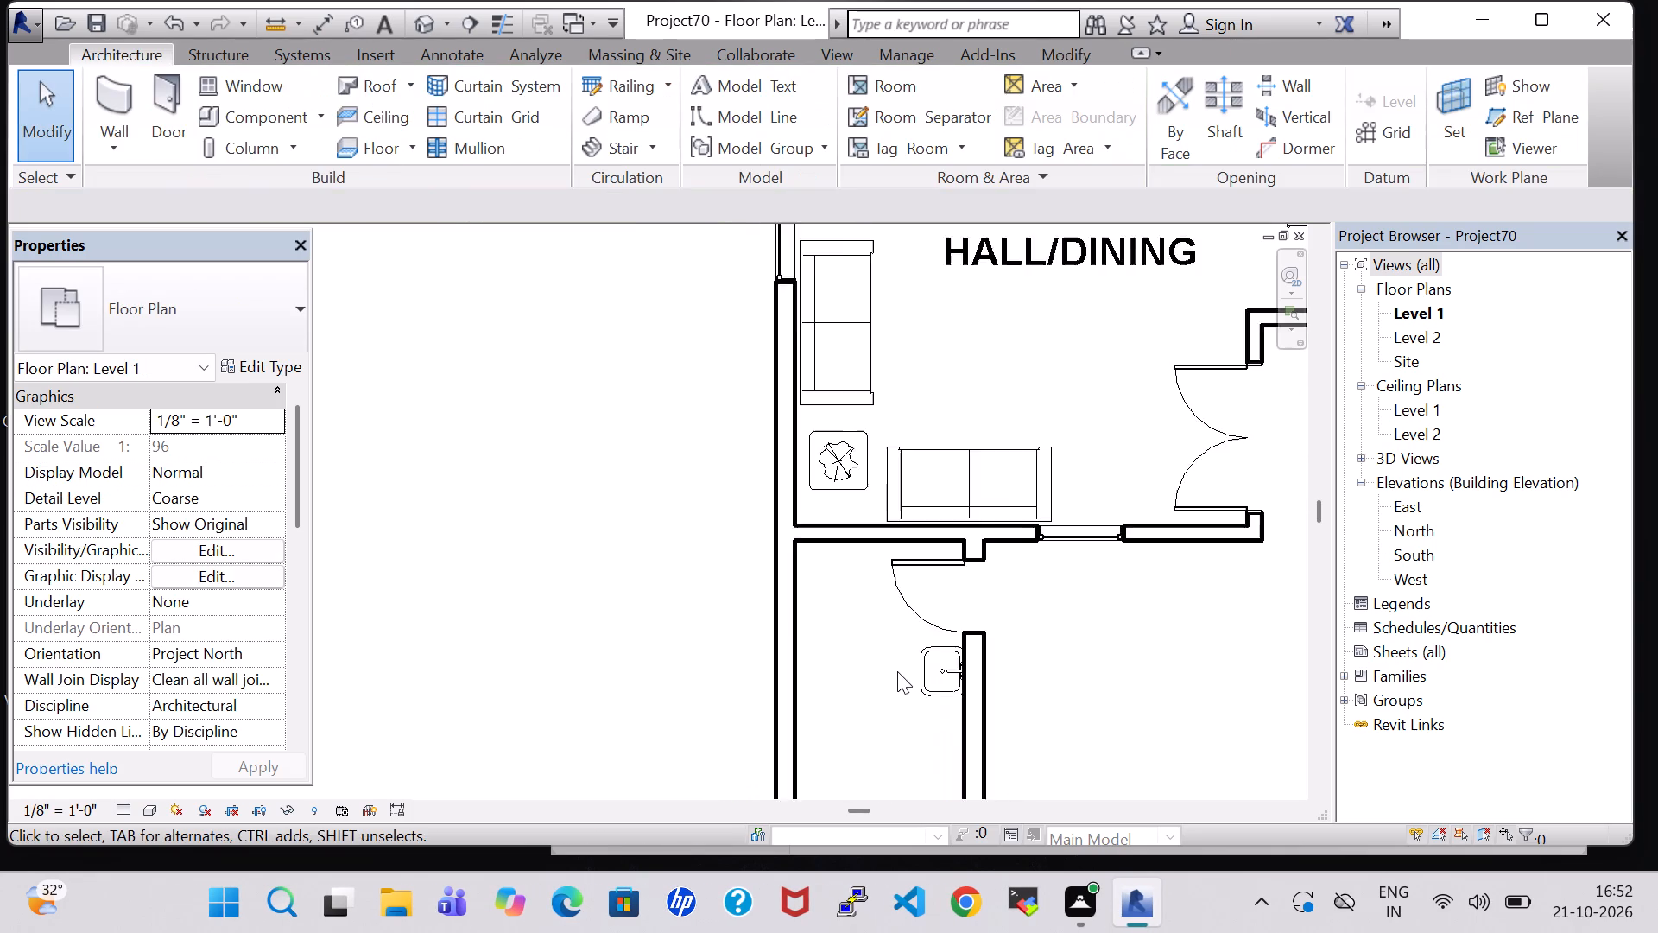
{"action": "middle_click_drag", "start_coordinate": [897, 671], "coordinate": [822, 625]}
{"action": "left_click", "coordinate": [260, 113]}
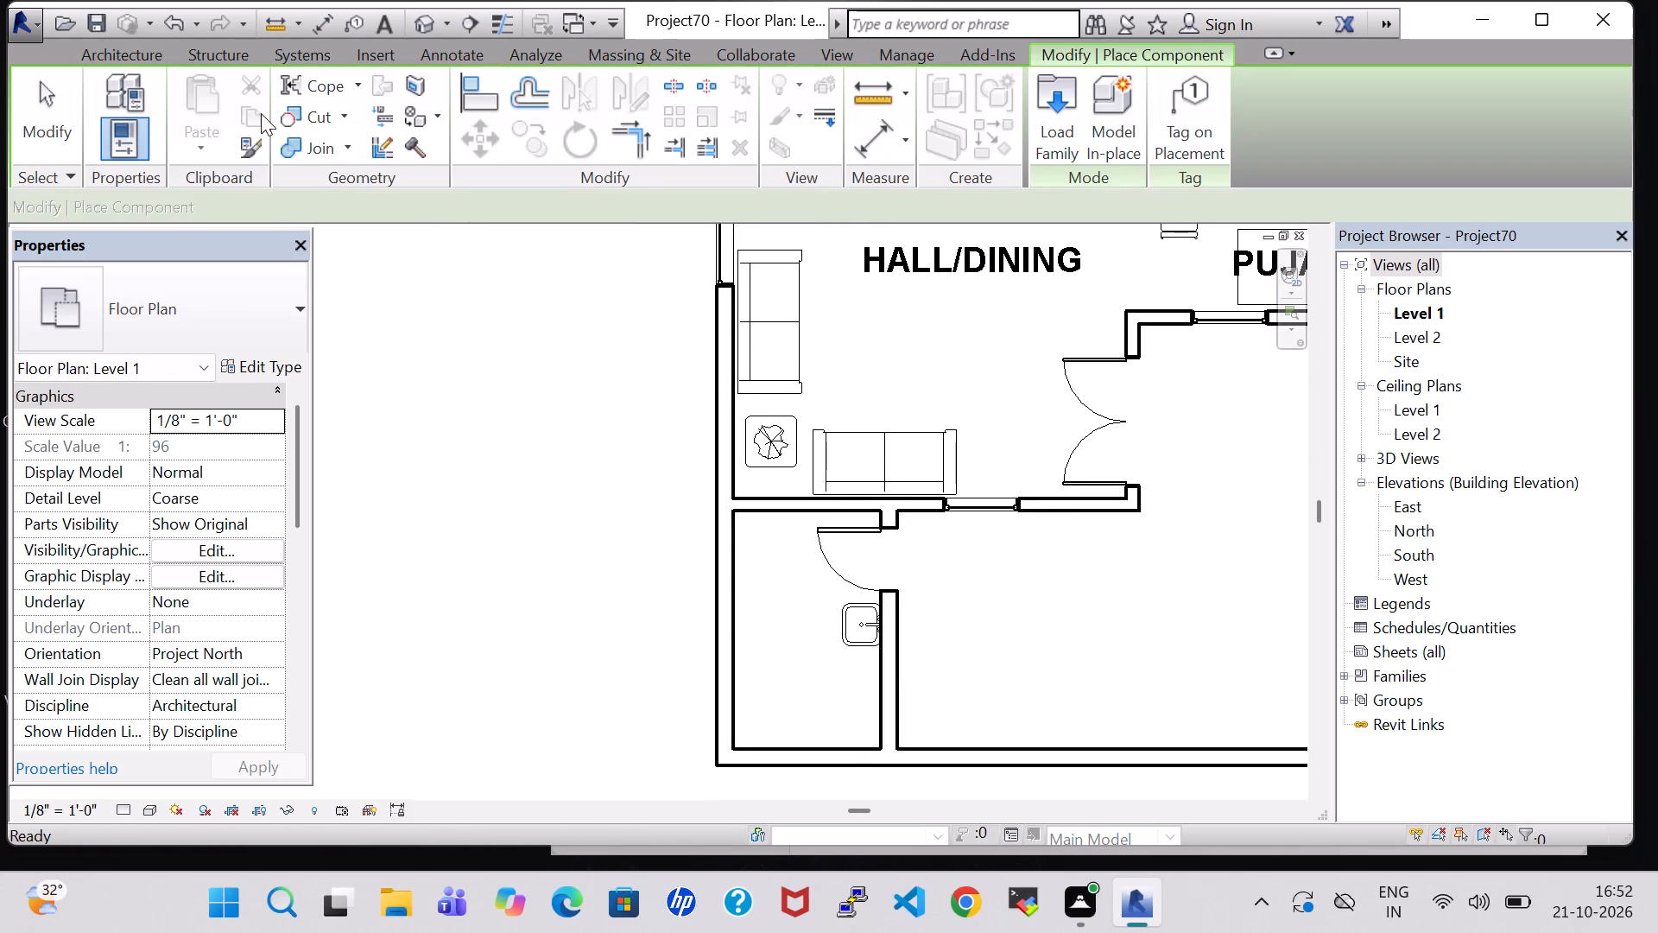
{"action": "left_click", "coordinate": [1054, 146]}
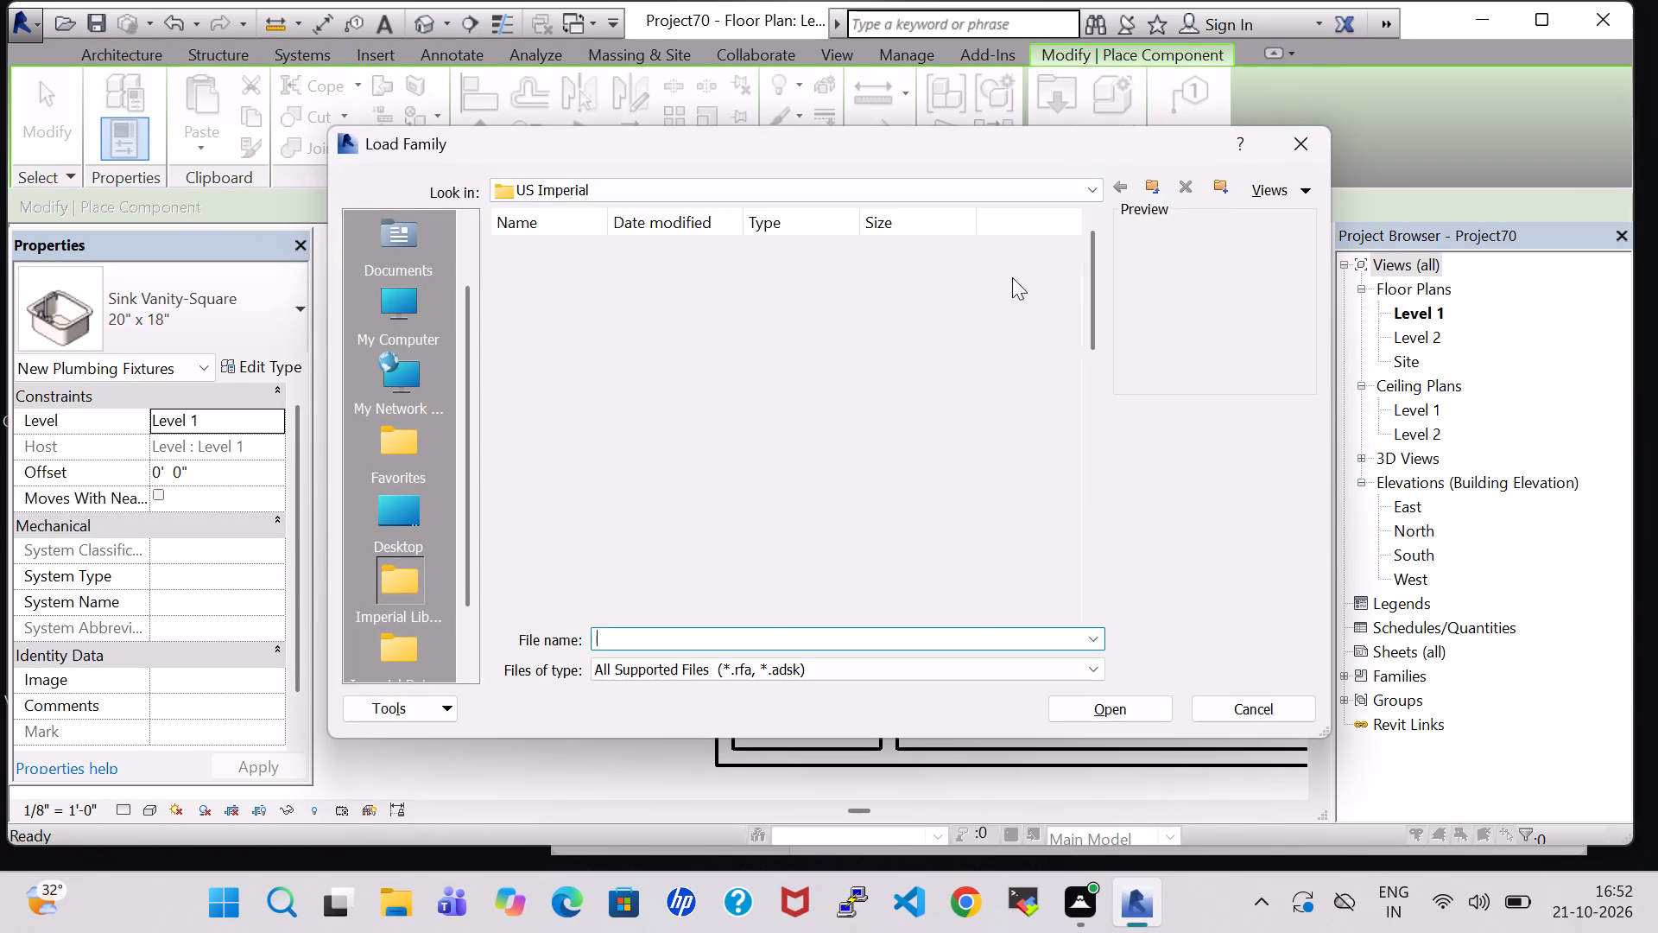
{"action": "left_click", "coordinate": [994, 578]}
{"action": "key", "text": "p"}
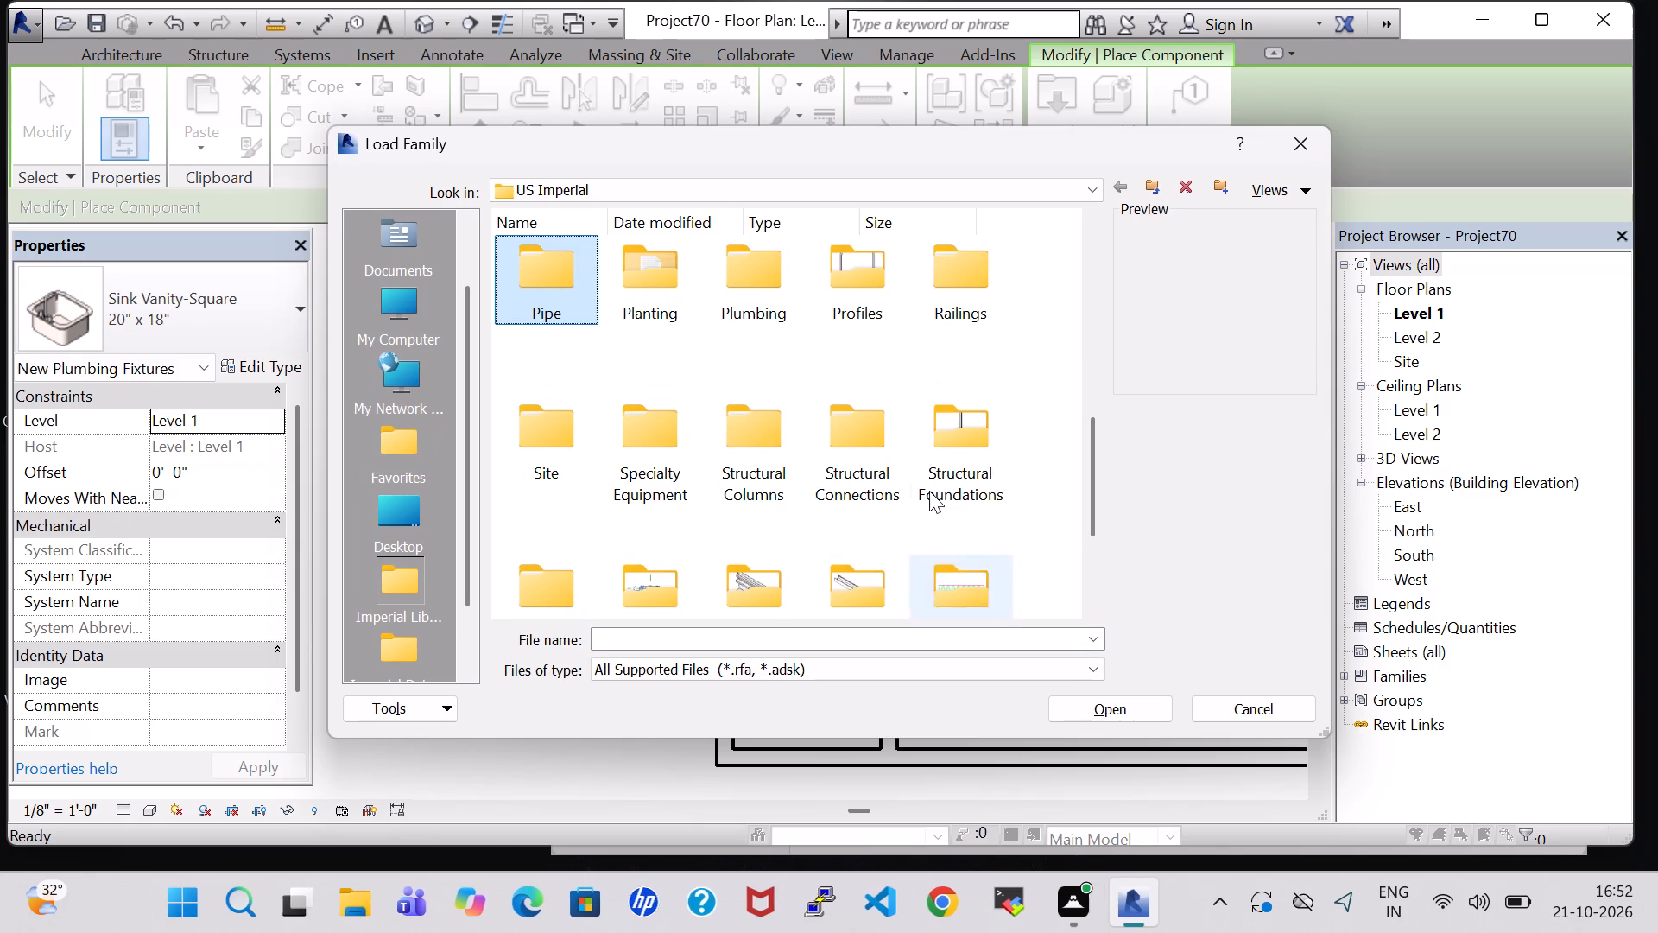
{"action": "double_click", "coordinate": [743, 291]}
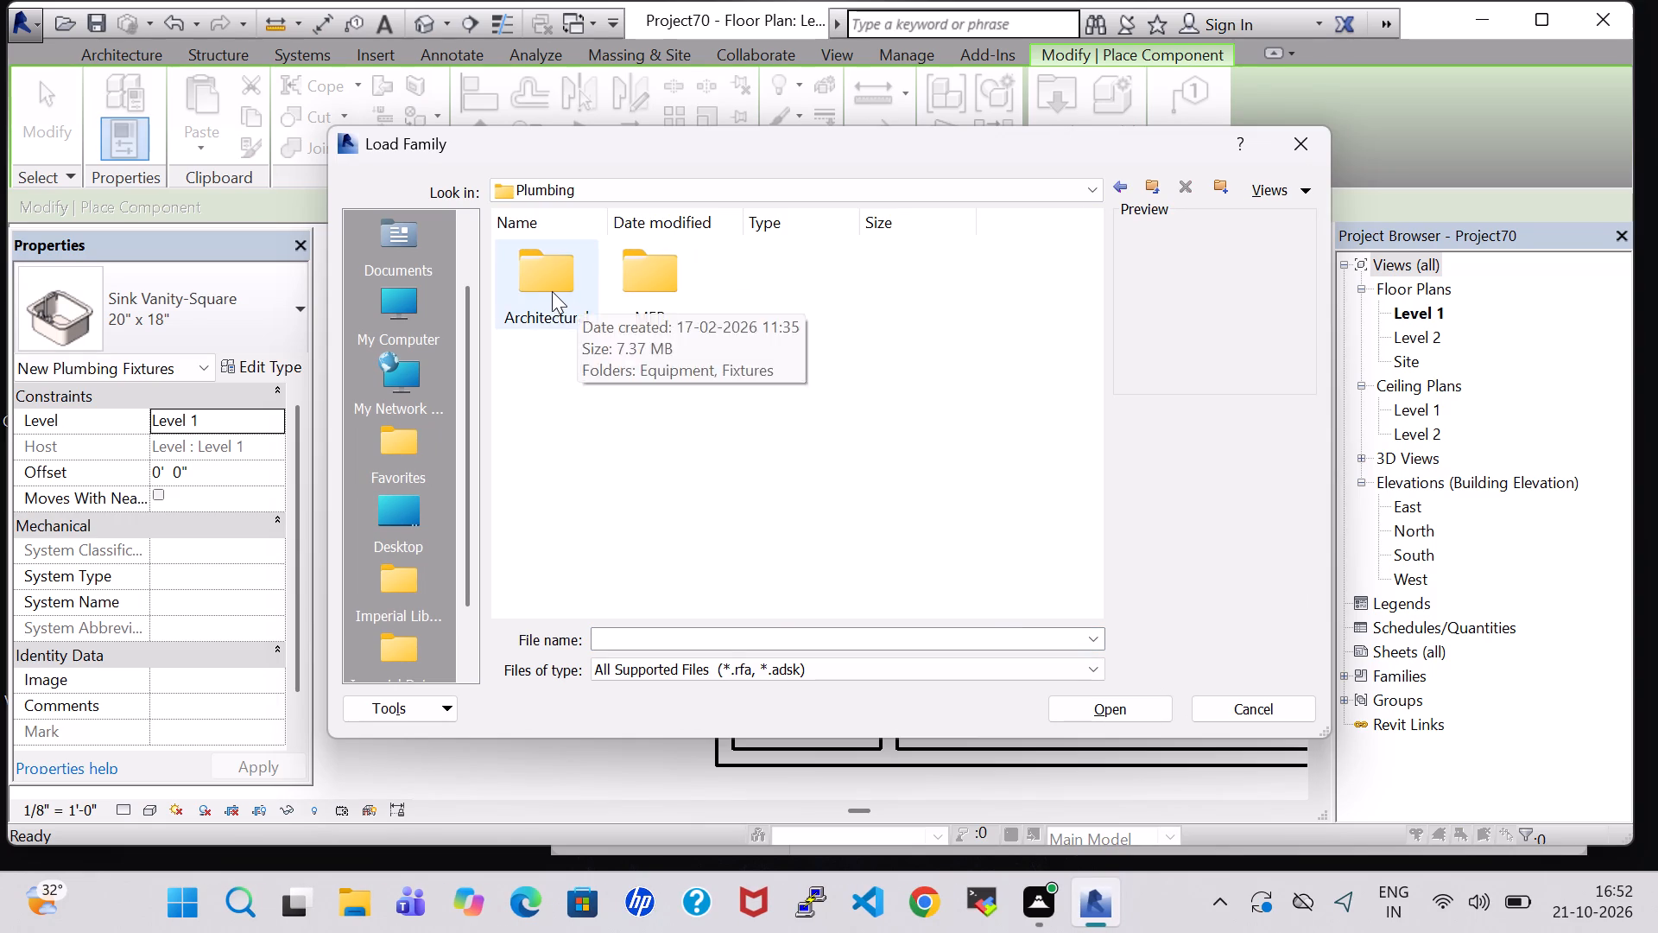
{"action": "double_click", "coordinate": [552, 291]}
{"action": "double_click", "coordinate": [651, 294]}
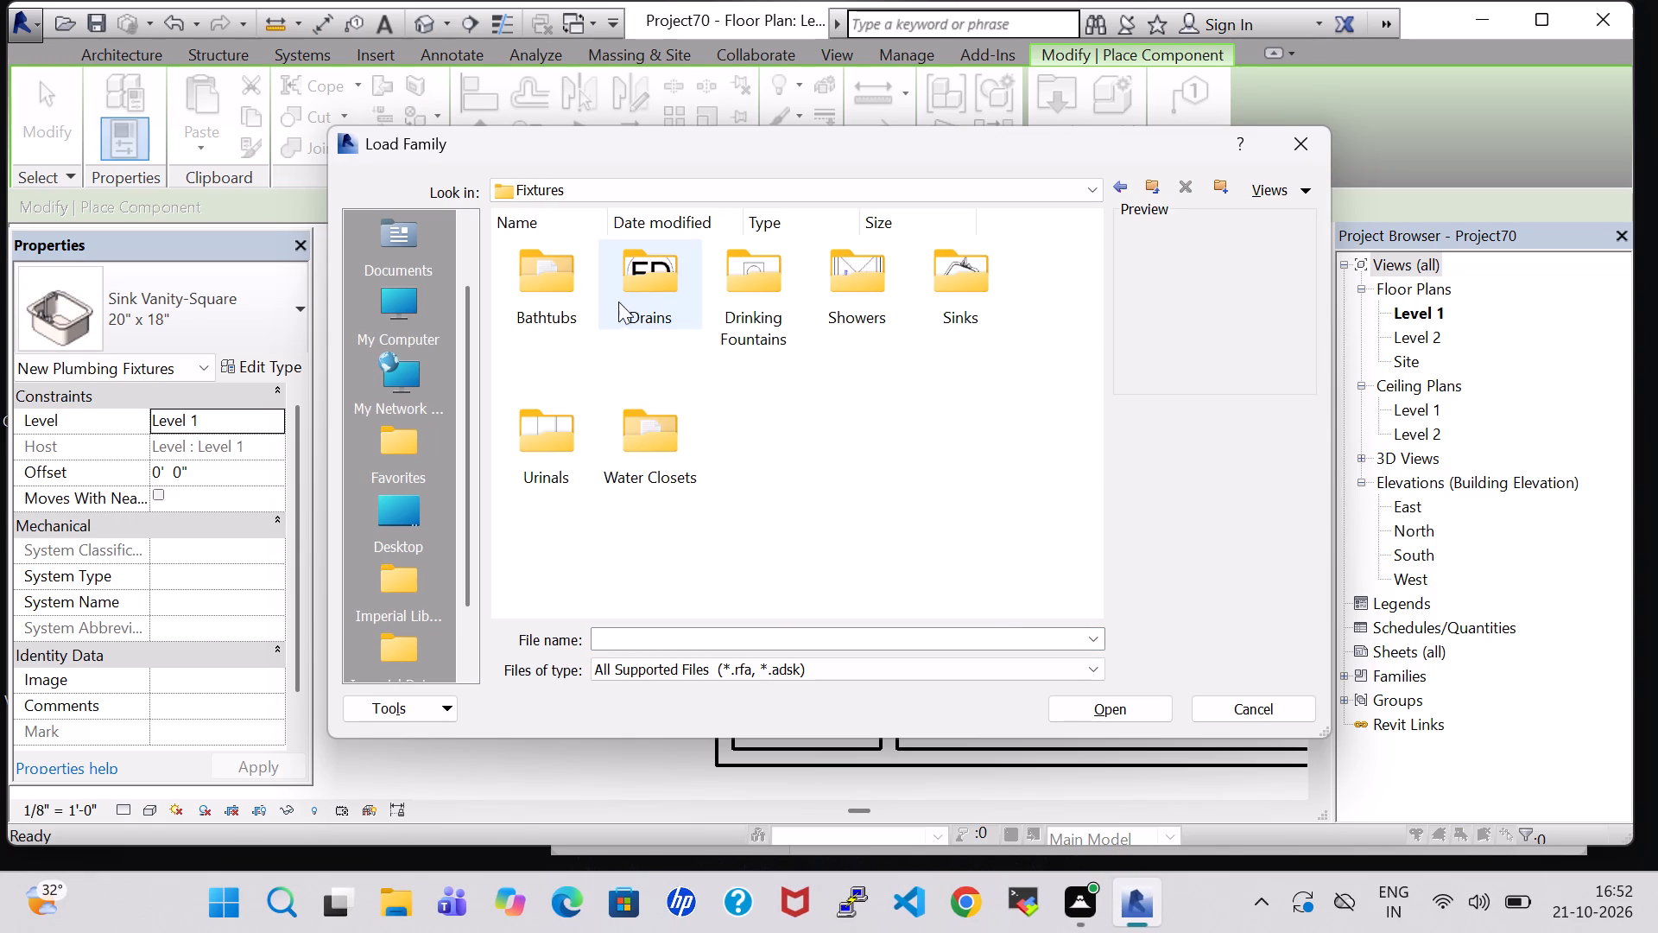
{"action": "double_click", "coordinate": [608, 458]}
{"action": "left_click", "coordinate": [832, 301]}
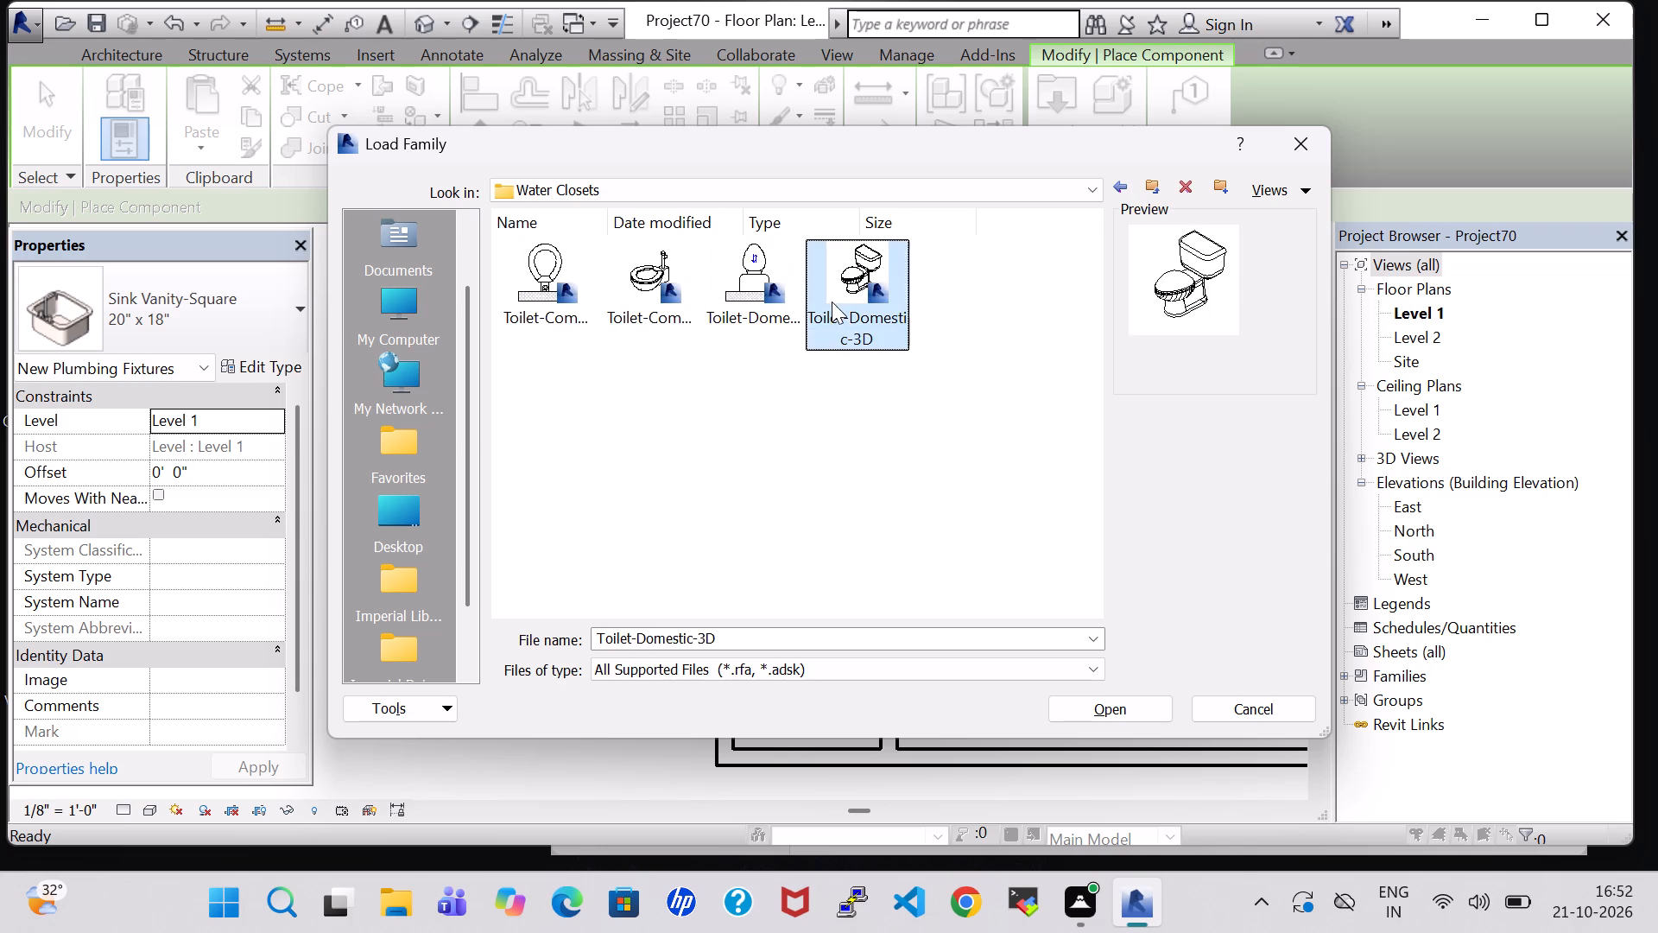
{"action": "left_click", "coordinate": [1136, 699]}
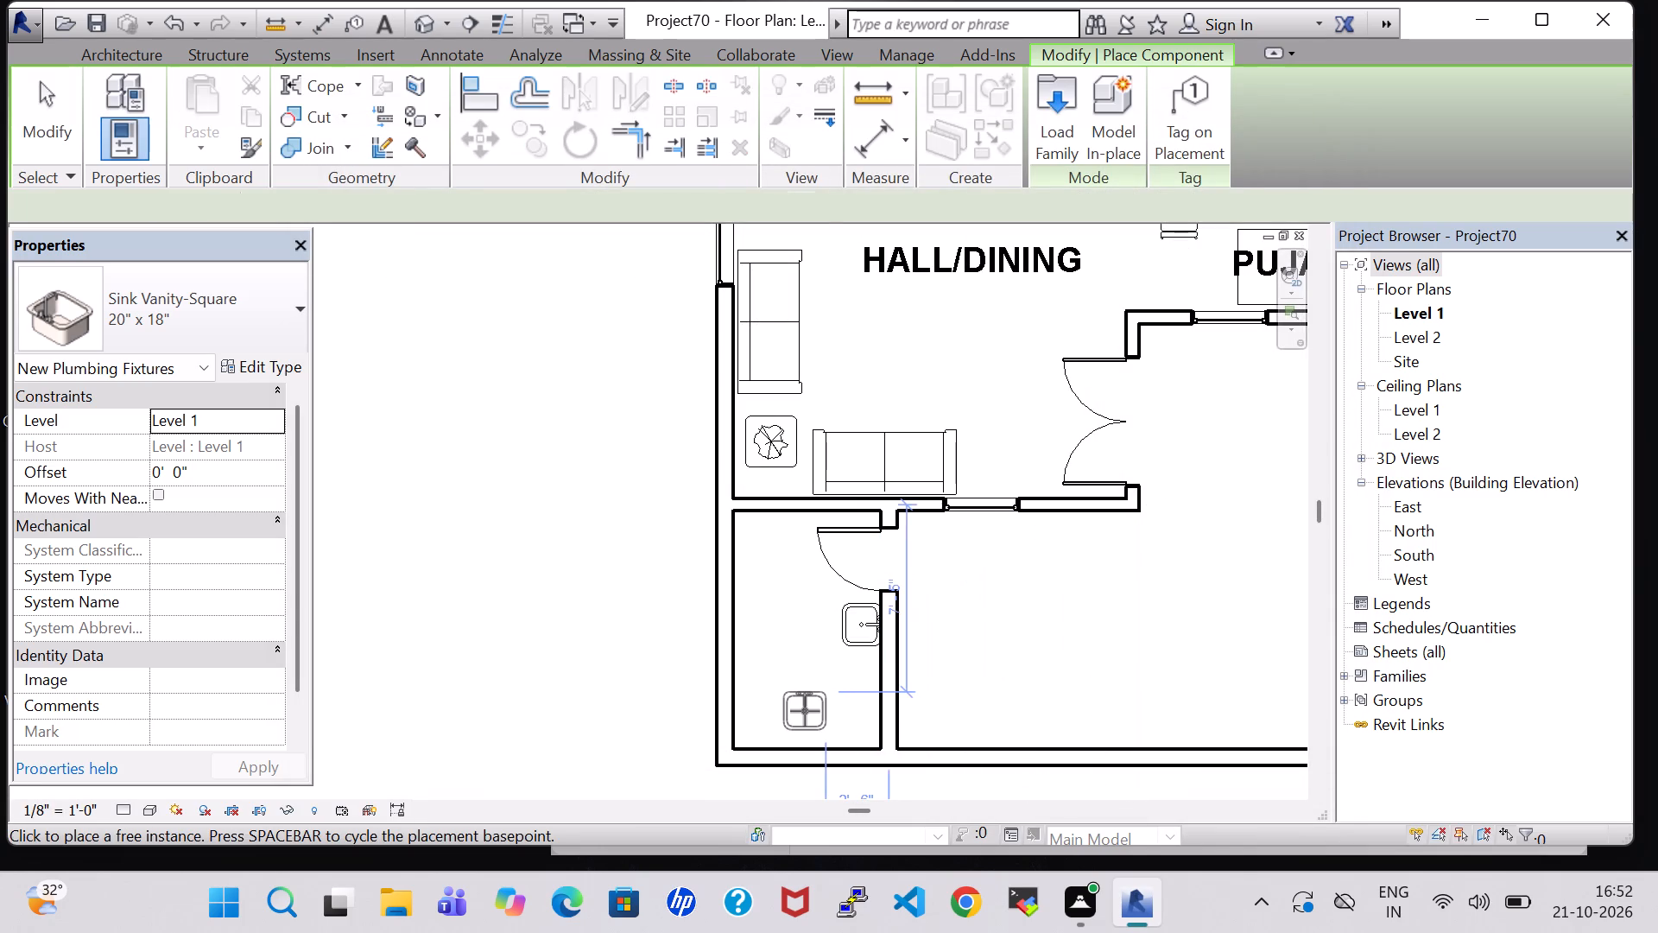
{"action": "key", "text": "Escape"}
Place a rotated copy of the BATH room's Toilet-Domestic-3D in the small washroom, back against the outer side wall, about 5'-10" below the hall wall.
{"action": "scroll", "coordinate": [807, 704], "scroll_direction": "down", "scroll_amount": 4}
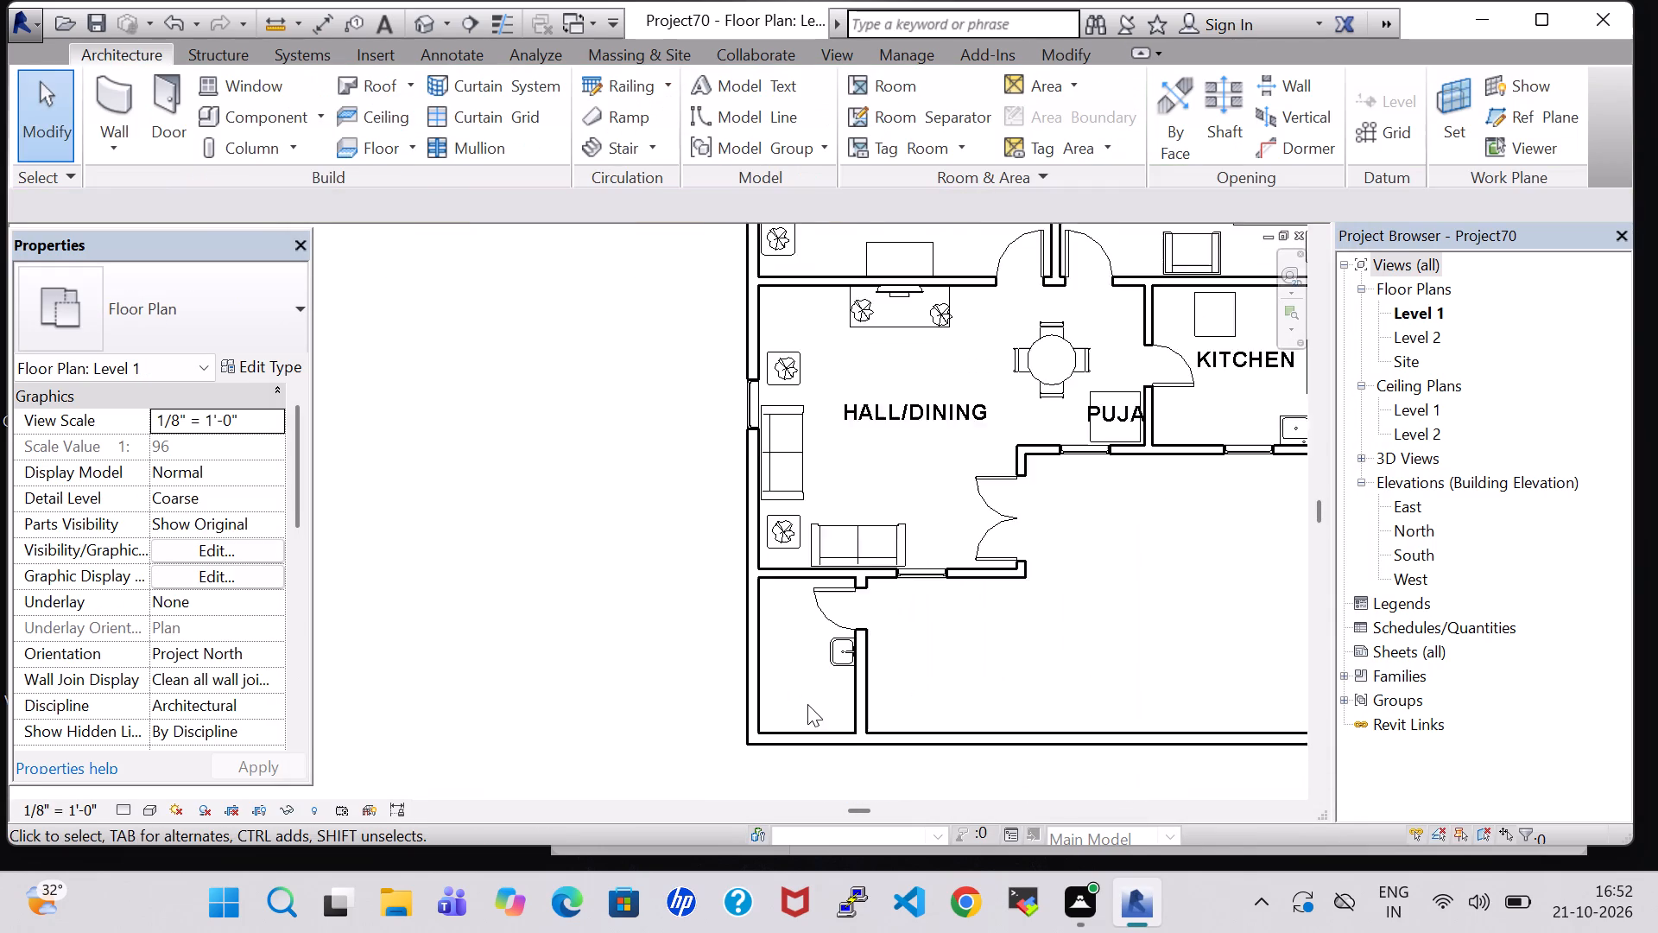
{"action": "middle_click_drag", "start_coordinate": [1113, 607], "coordinate": [998, 745]}
{"action": "middle_click_drag", "start_coordinate": [990, 358], "coordinate": [1006, 460]}
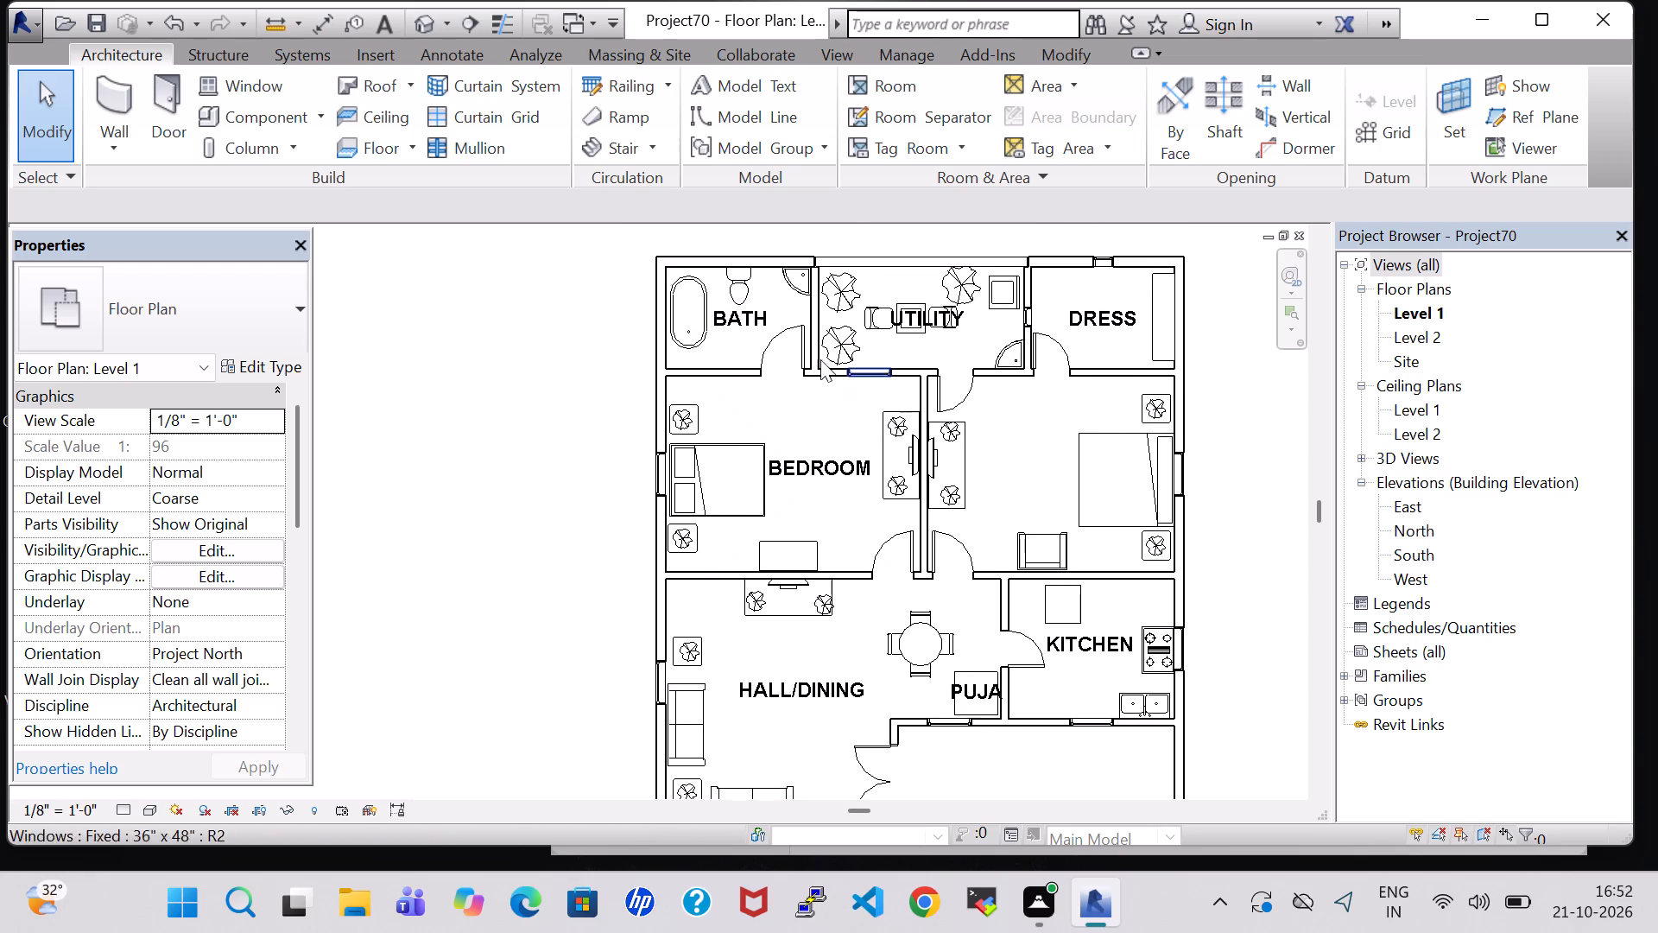
{"action": "left_click", "coordinate": [744, 281]}
{"action": "right_click", "coordinate": [744, 281]}
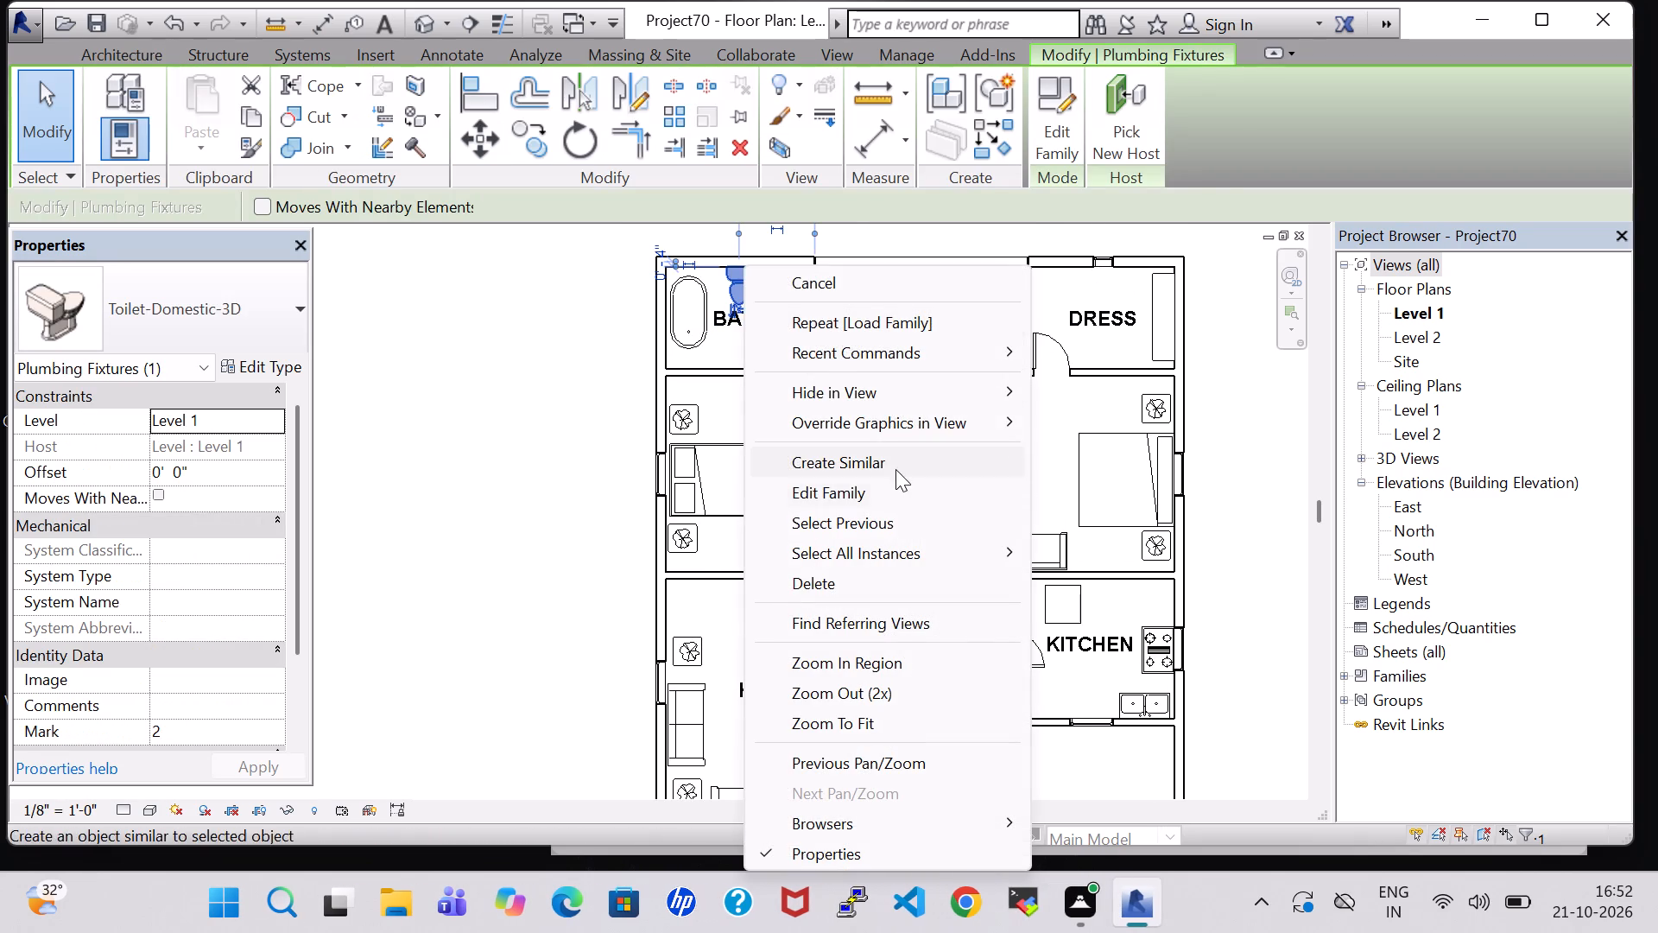
{"action": "left_click", "coordinate": [894, 465]}
{"action": "middle_click_drag", "start_coordinate": [1014, 798], "coordinate": [1007, 551]}
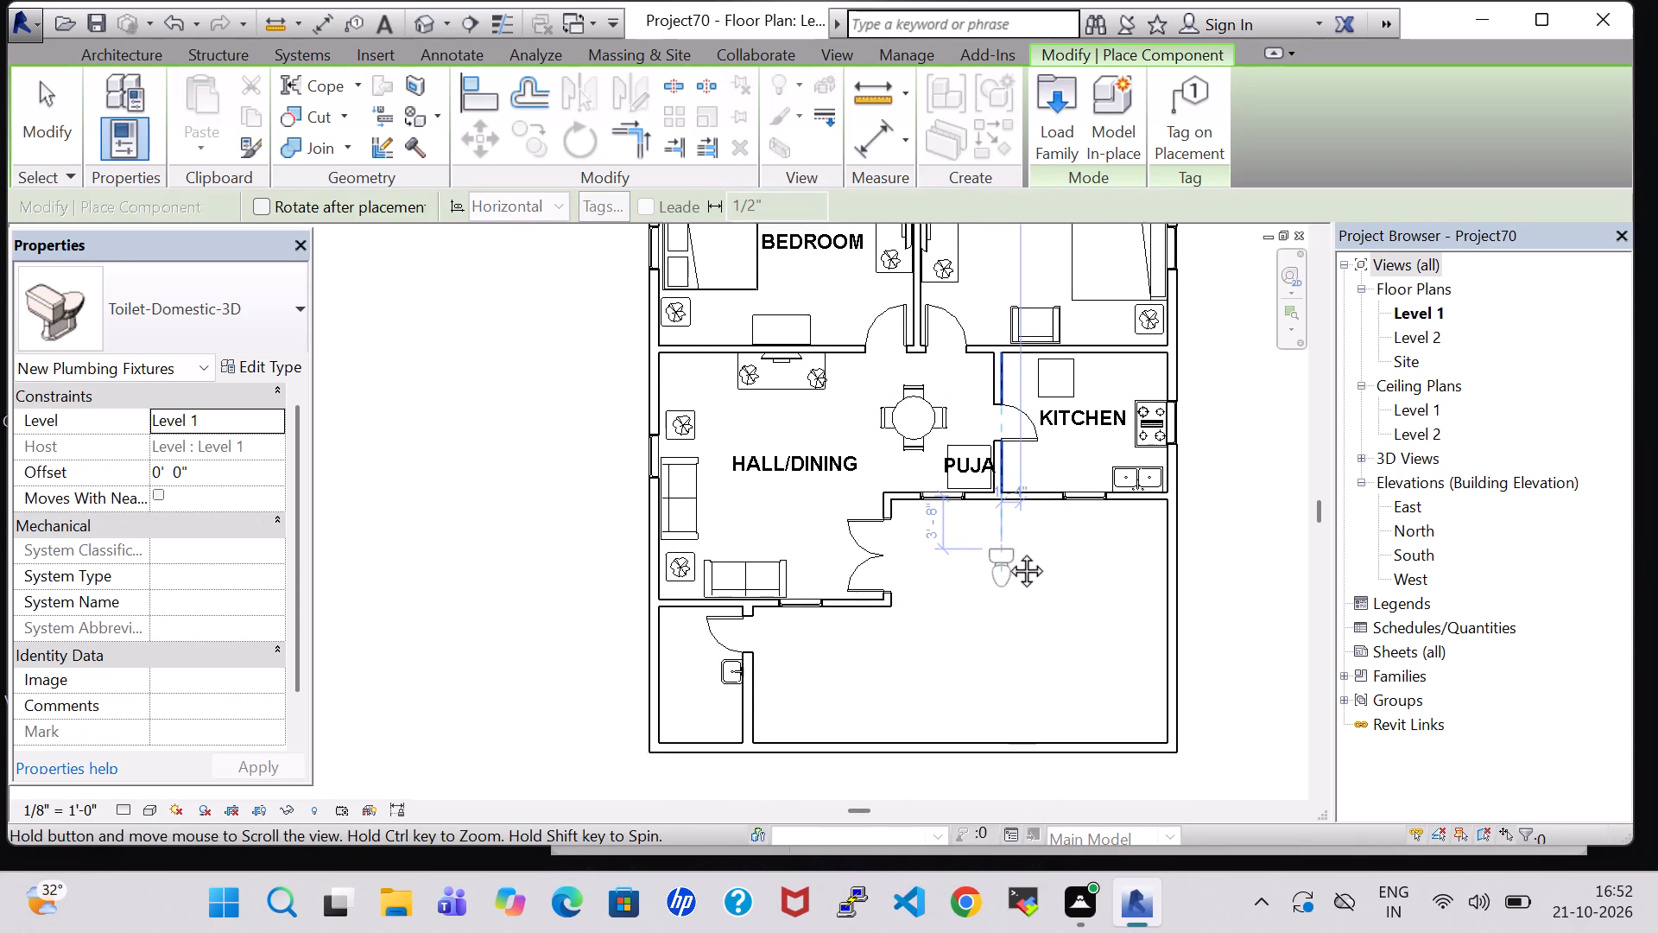
{"action": "middle_click_drag", "start_coordinate": [1007, 551], "coordinate": [1007, 547]}
{"action": "key", "text": "space"}
{"action": "key", "text": "space"}
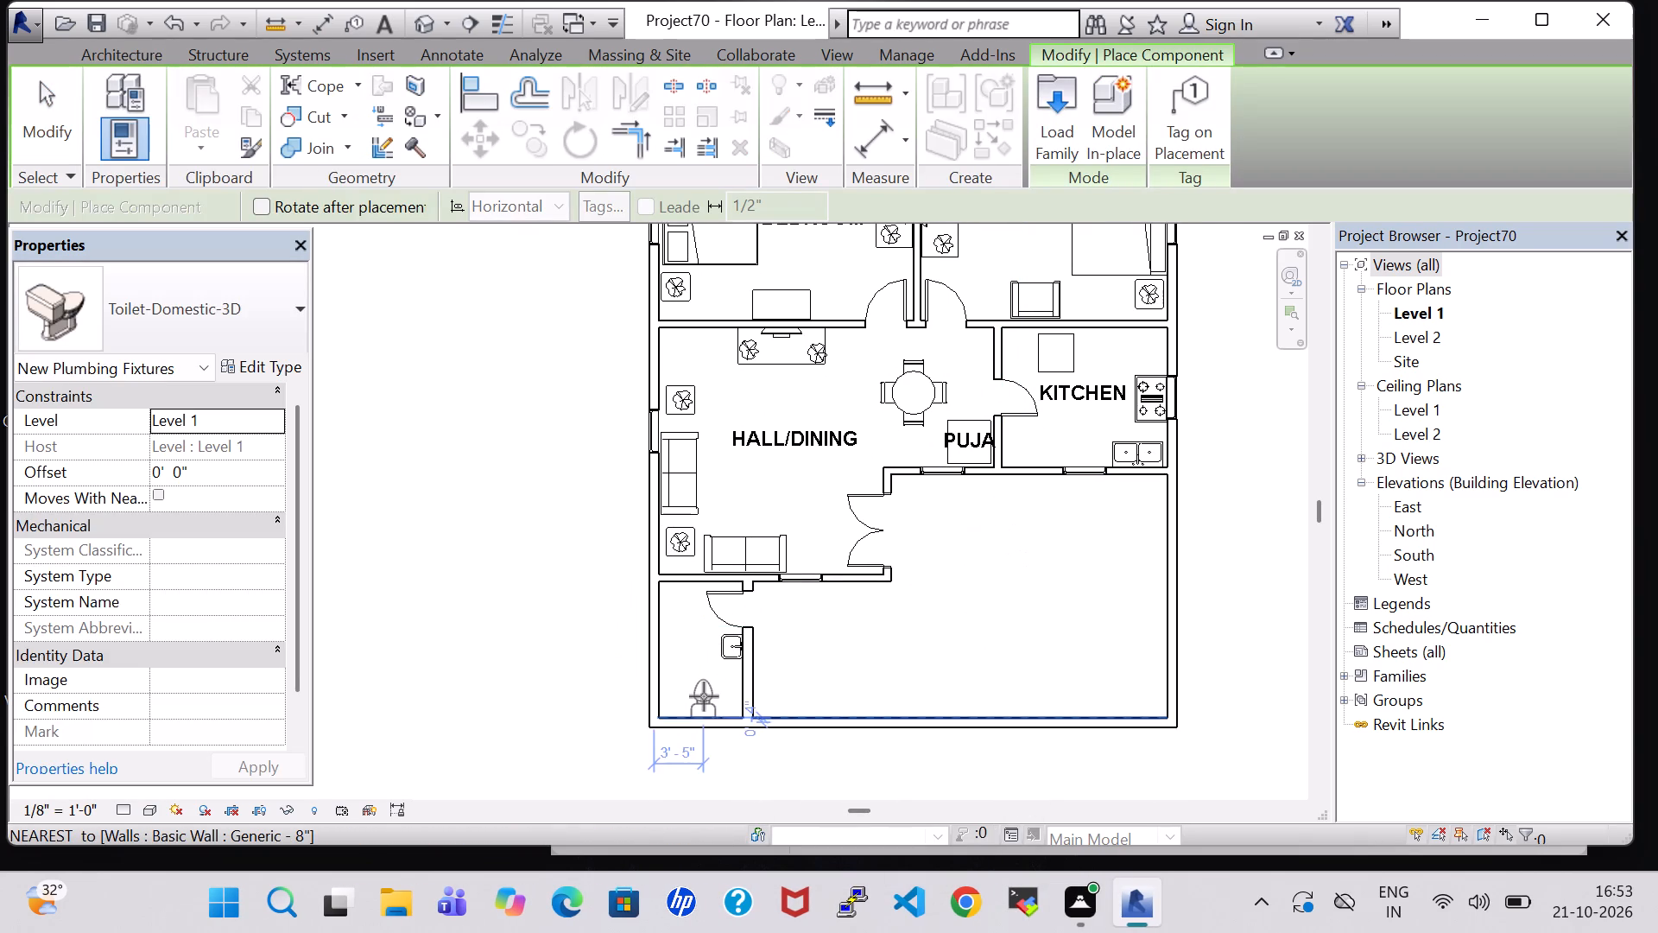
{"action": "scroll", "coordinate": [704, 696], "scroll_direction": "up", "scroll_amount": 6}
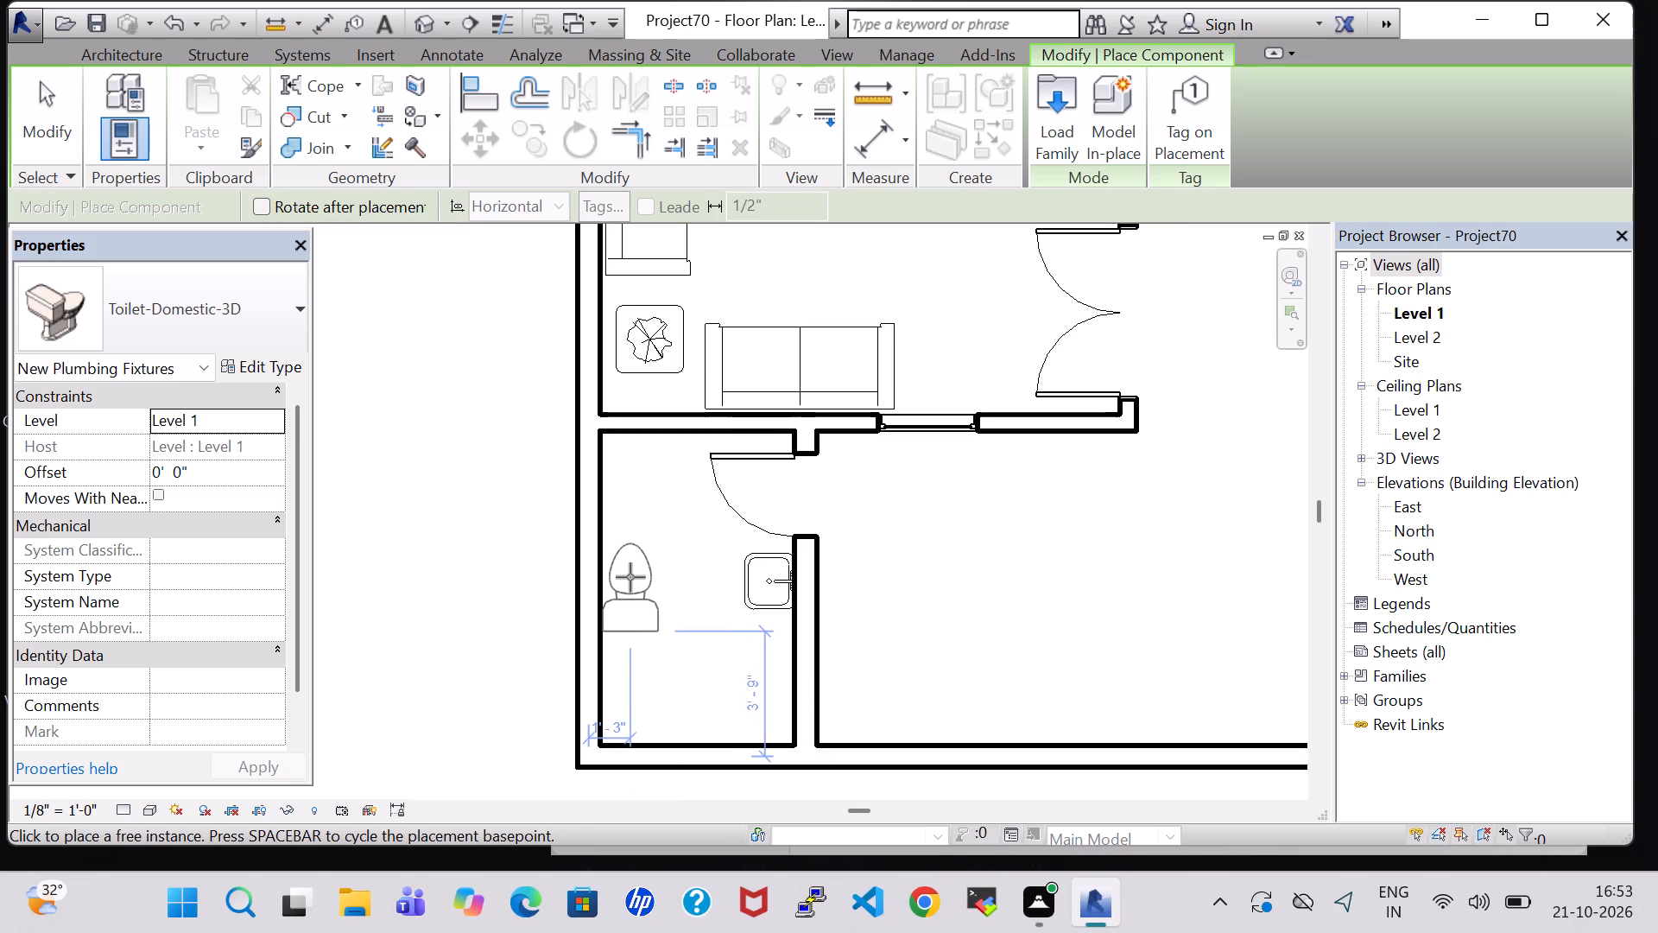
{"action": "key", "text": "space"}
{"action": "key", "text": "space"}
{"action": "key", "text": "space"}
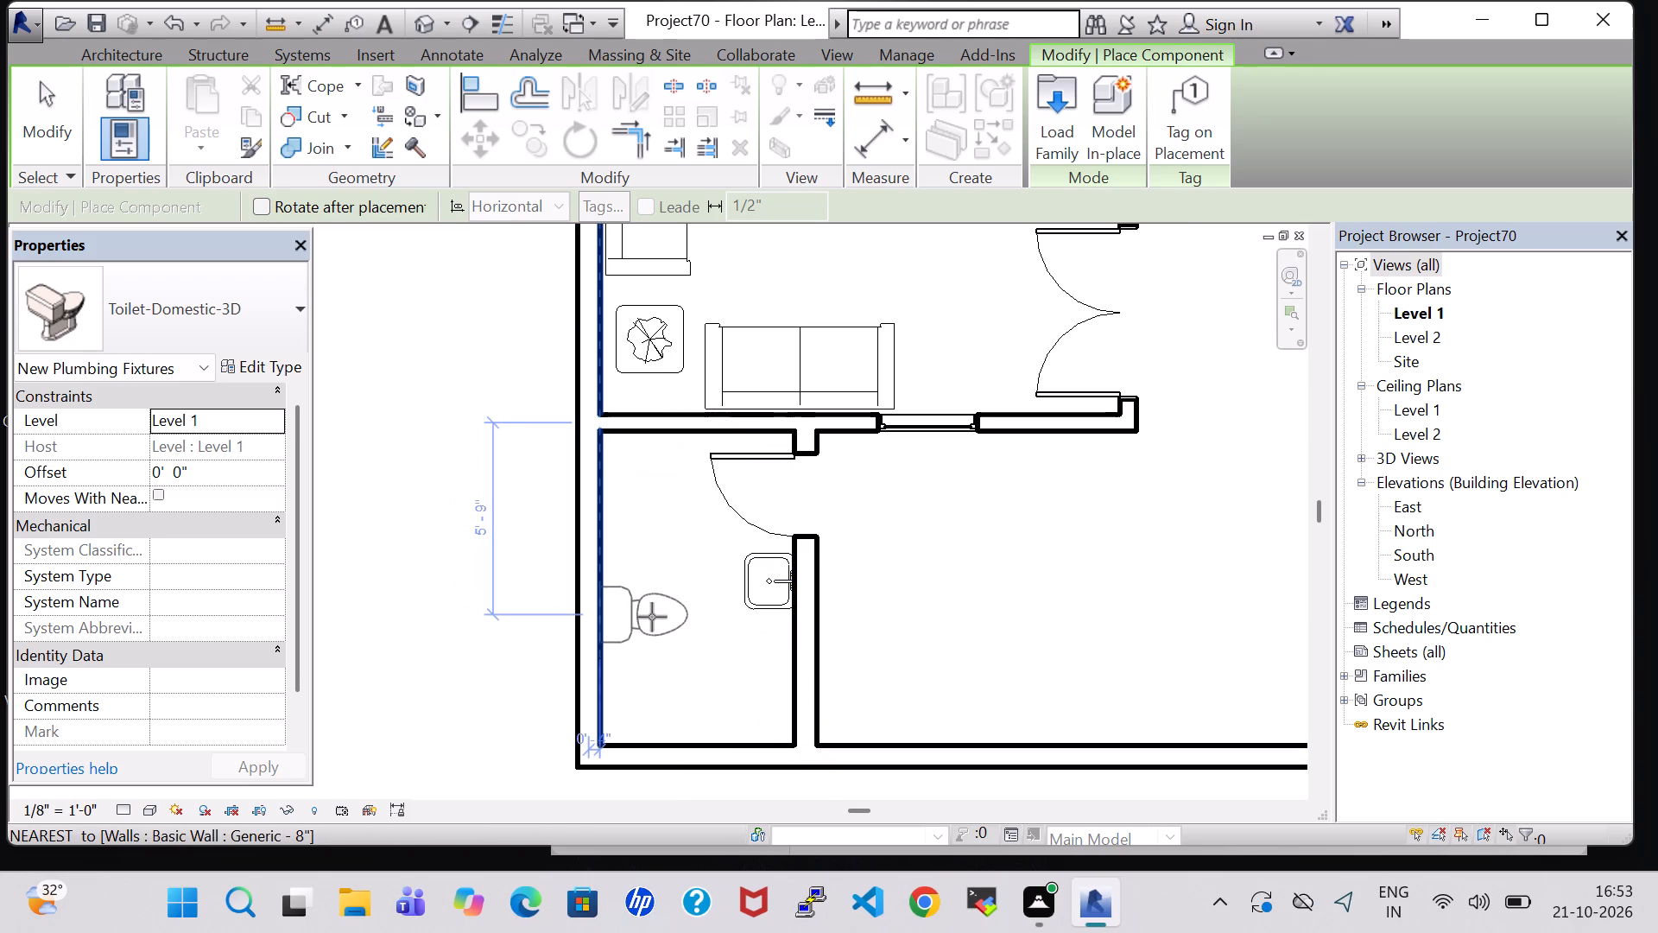
{"action": "left_click", "coordinate": [654, 617]}
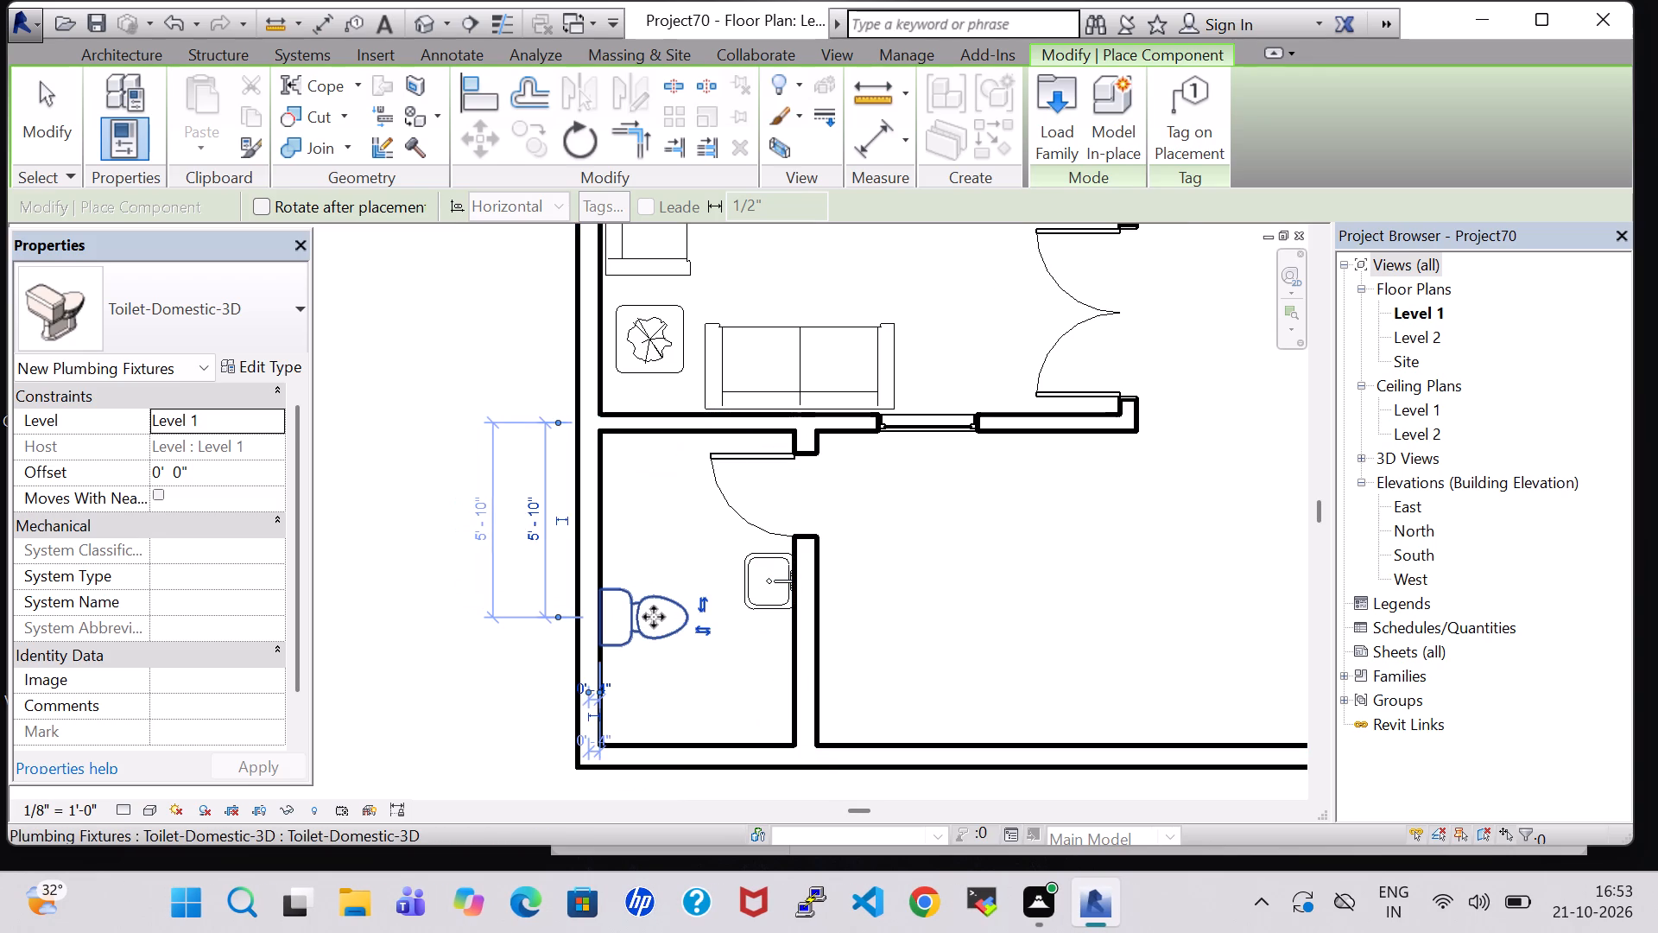
{"action": "key", "text": "Escape"}
{"action": "key", "text": "Escape"}
Place another 30" x 60" Tub-Free Standing-3D like the BATH room's, rotated lengthwise along the small washroom's bottom wall, below the toilet.
{"action": "scroll", "coordinate": [614, 576], "scroll_direction": "down", "scroll_amount": 4}
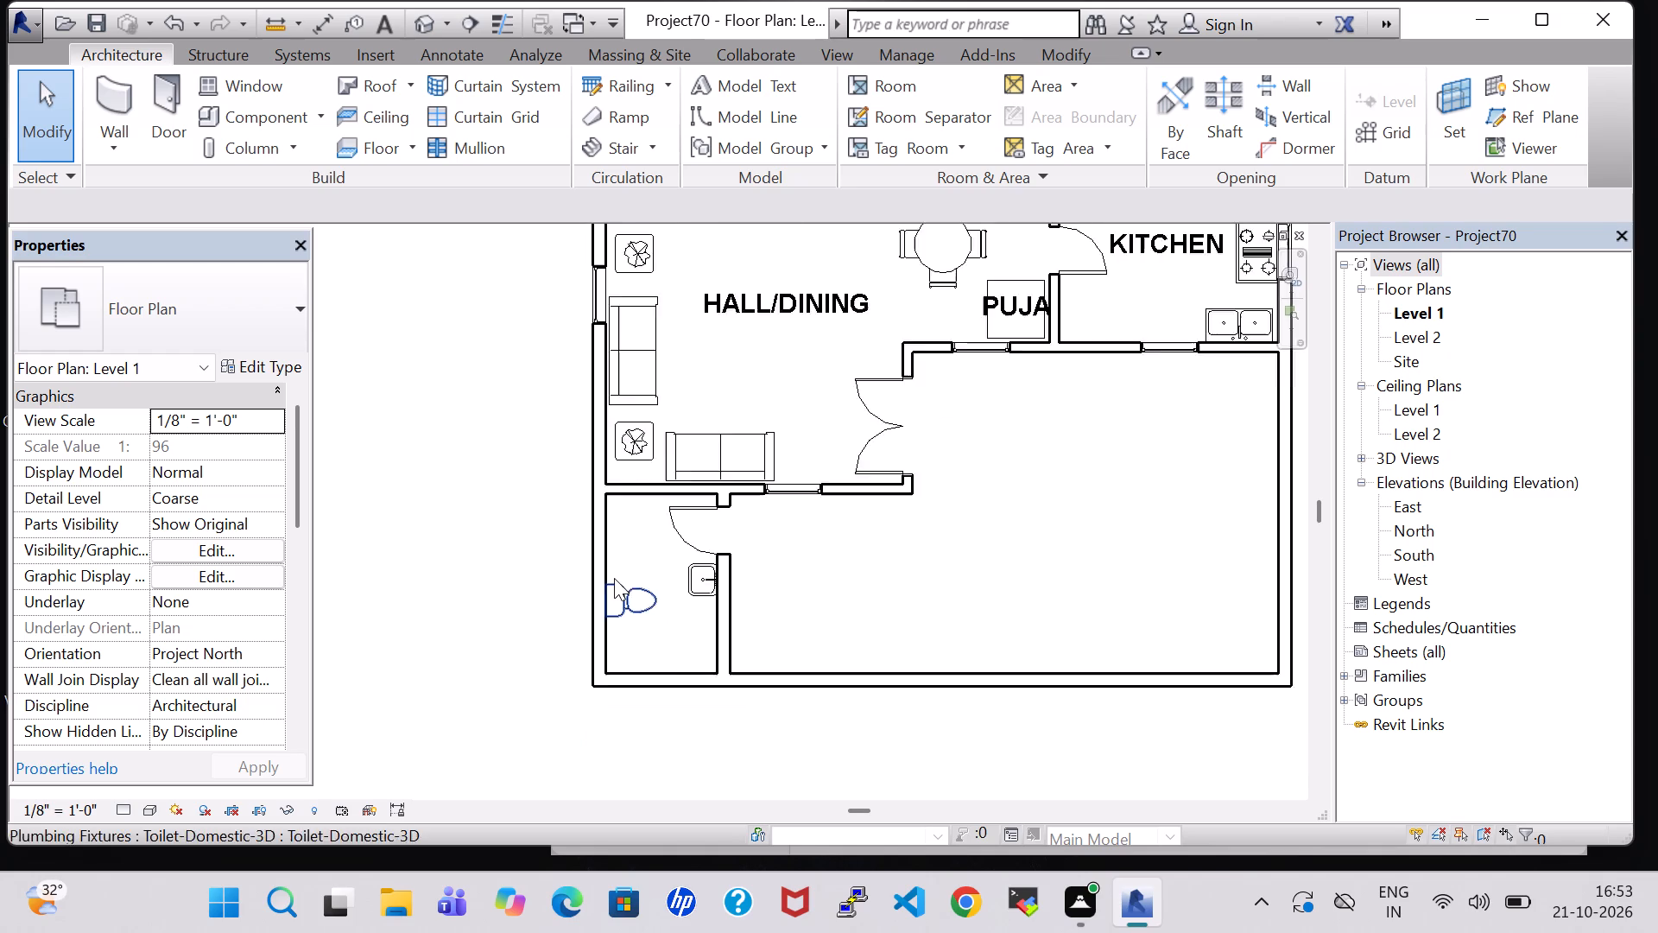
{"action": "scroll", "coordinate": [614, 578], "scroll_direction": "down", "scroll_amount": 3}
{"action": "middle_click_drag", "start_coordinate": [864, 545], "coordinate": [890, 757]}
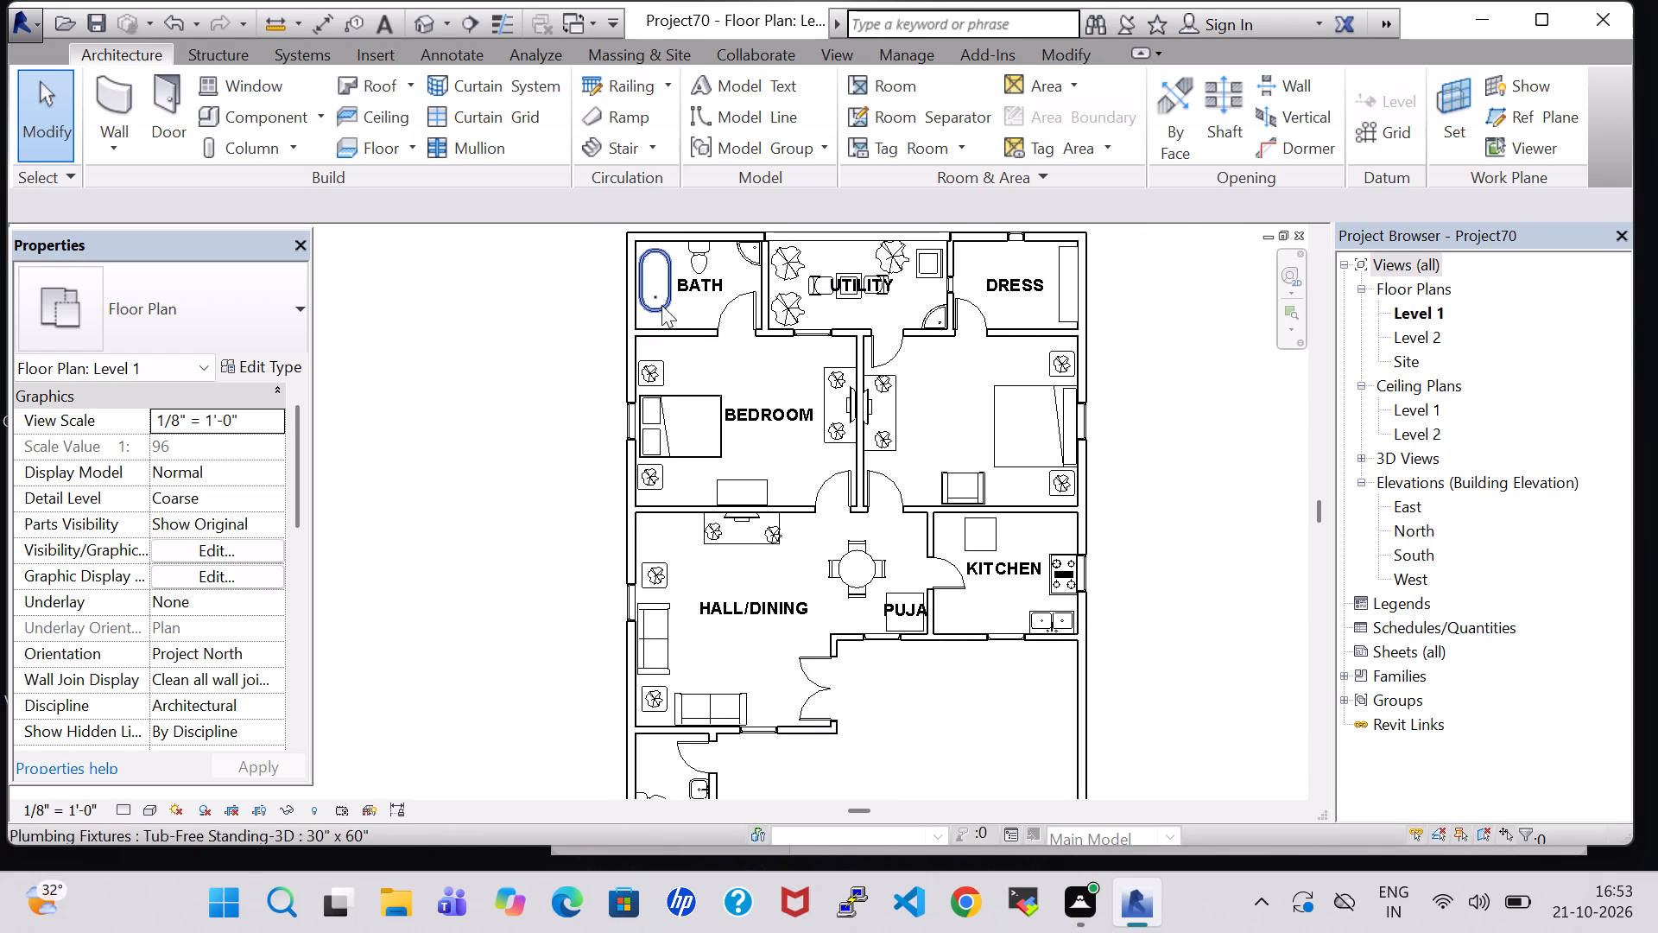
{"action": "left_click", "coordinate": [661, 305]}
{"action": "right_click", "coordinate": [661, 303]}
{"action": "left_click", "coordinate": [826, 464]}
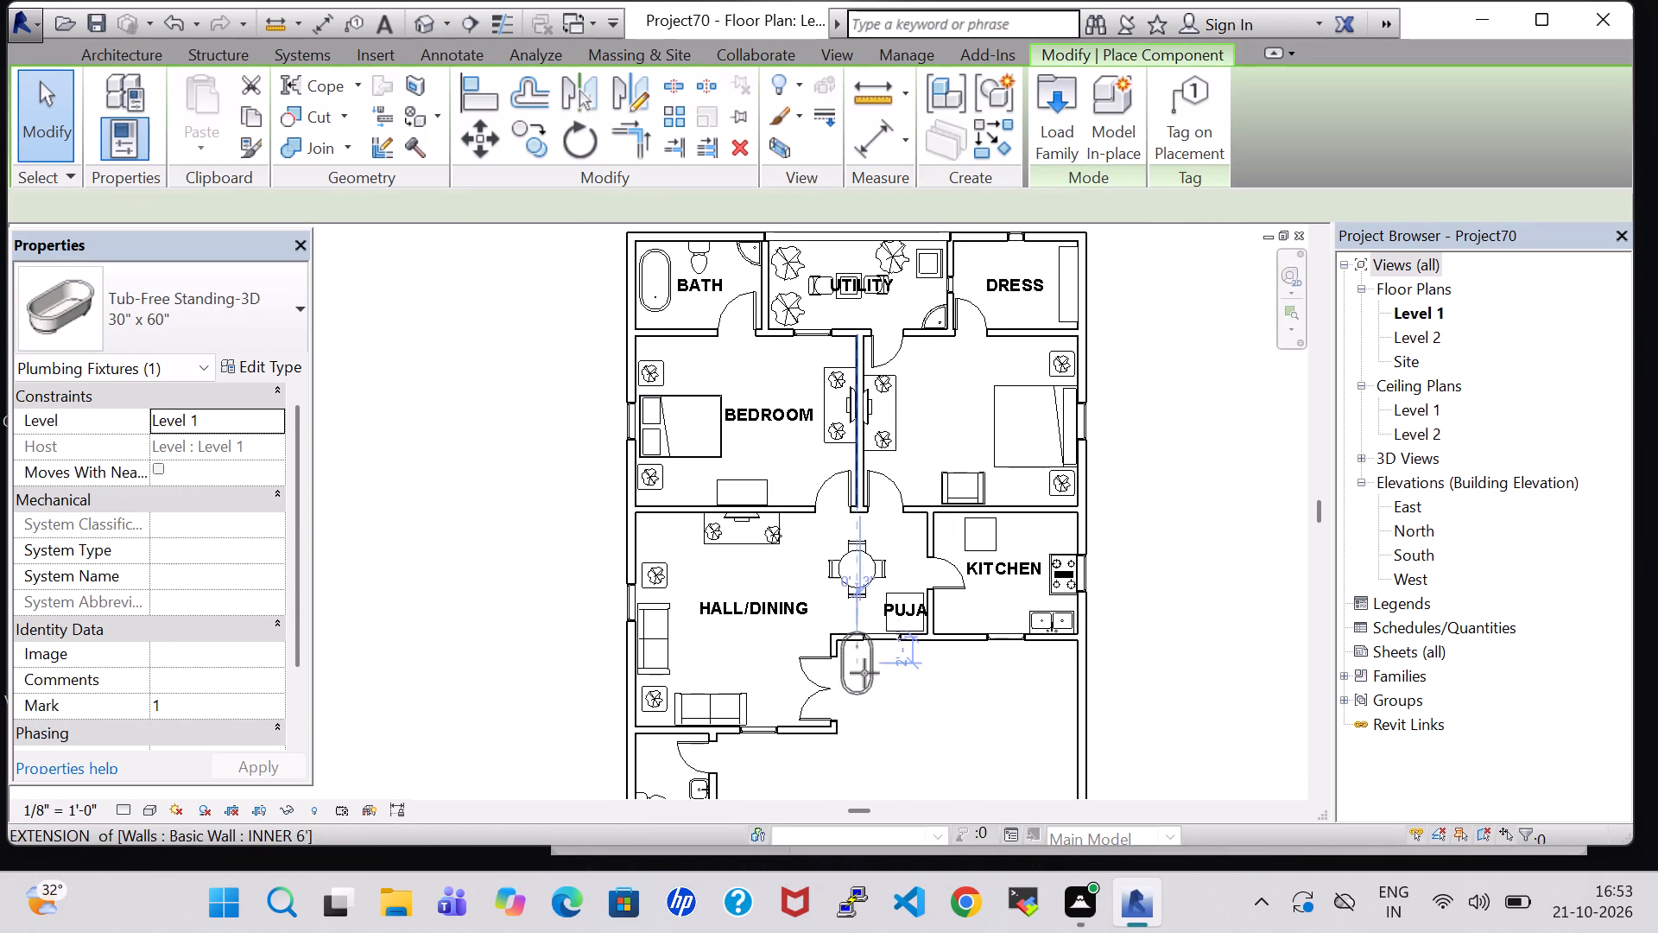
{"action": "middle_click_drag", "start_coordinate": [898, 731], "coordinate": [868, 530]}
{"action": "key", "text": "space"}
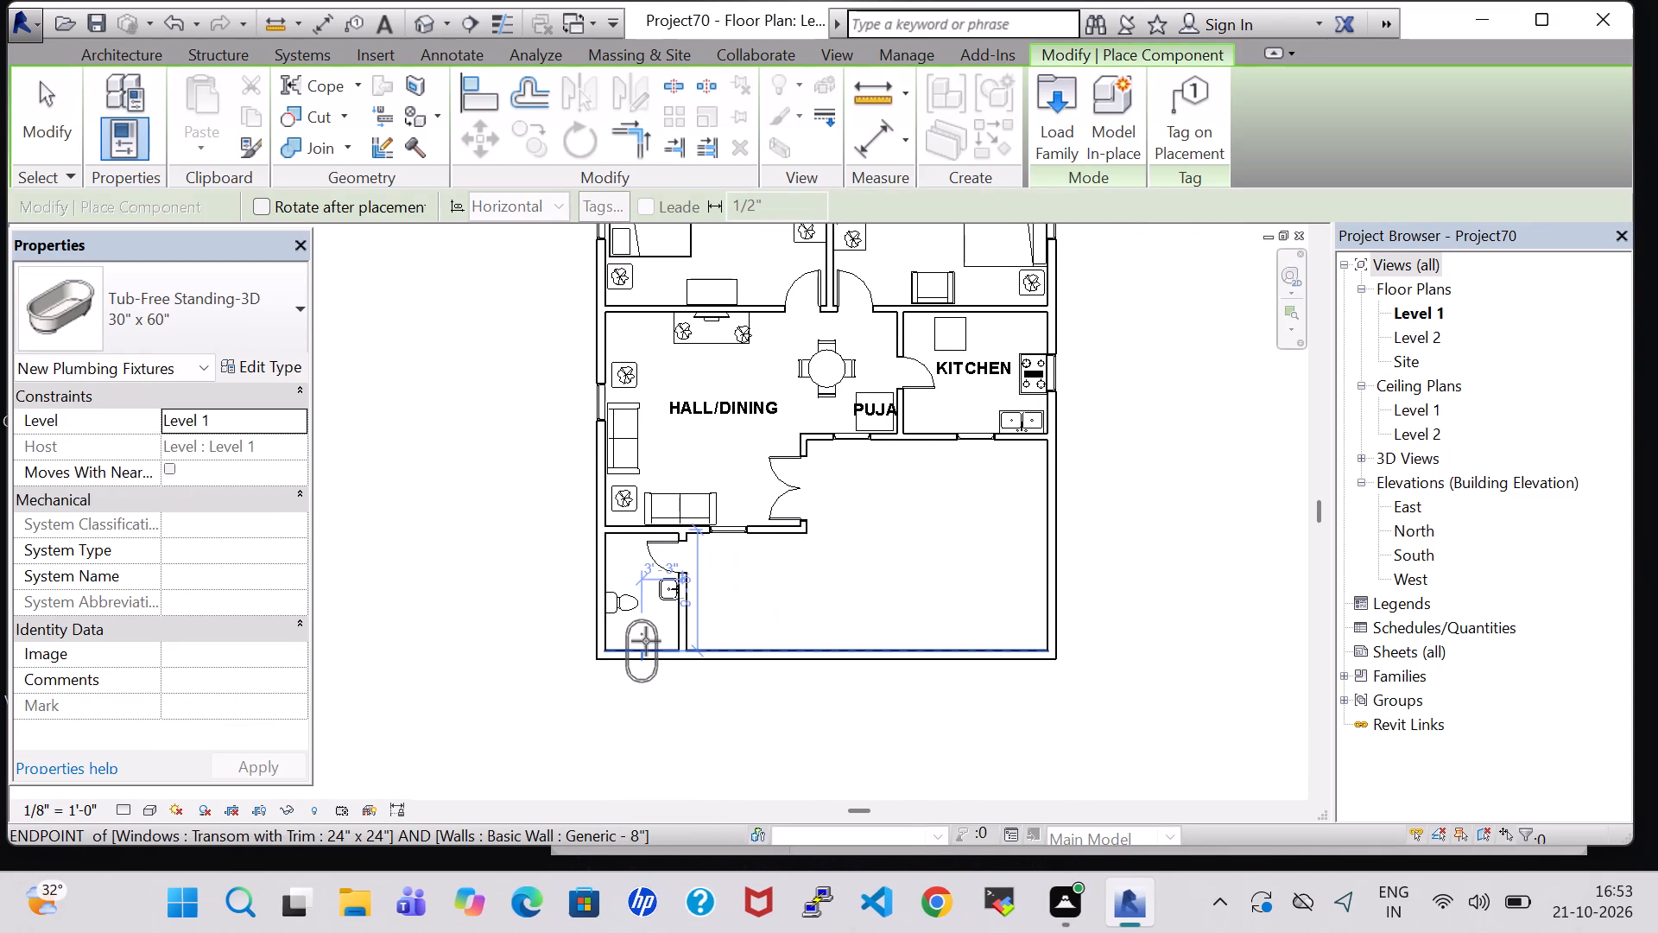
{"action": "key", "text": "space"}
{"action": "scroll", "coordinate": [646, 641], "scroll_direction": "up", "scroll_amount": 5}
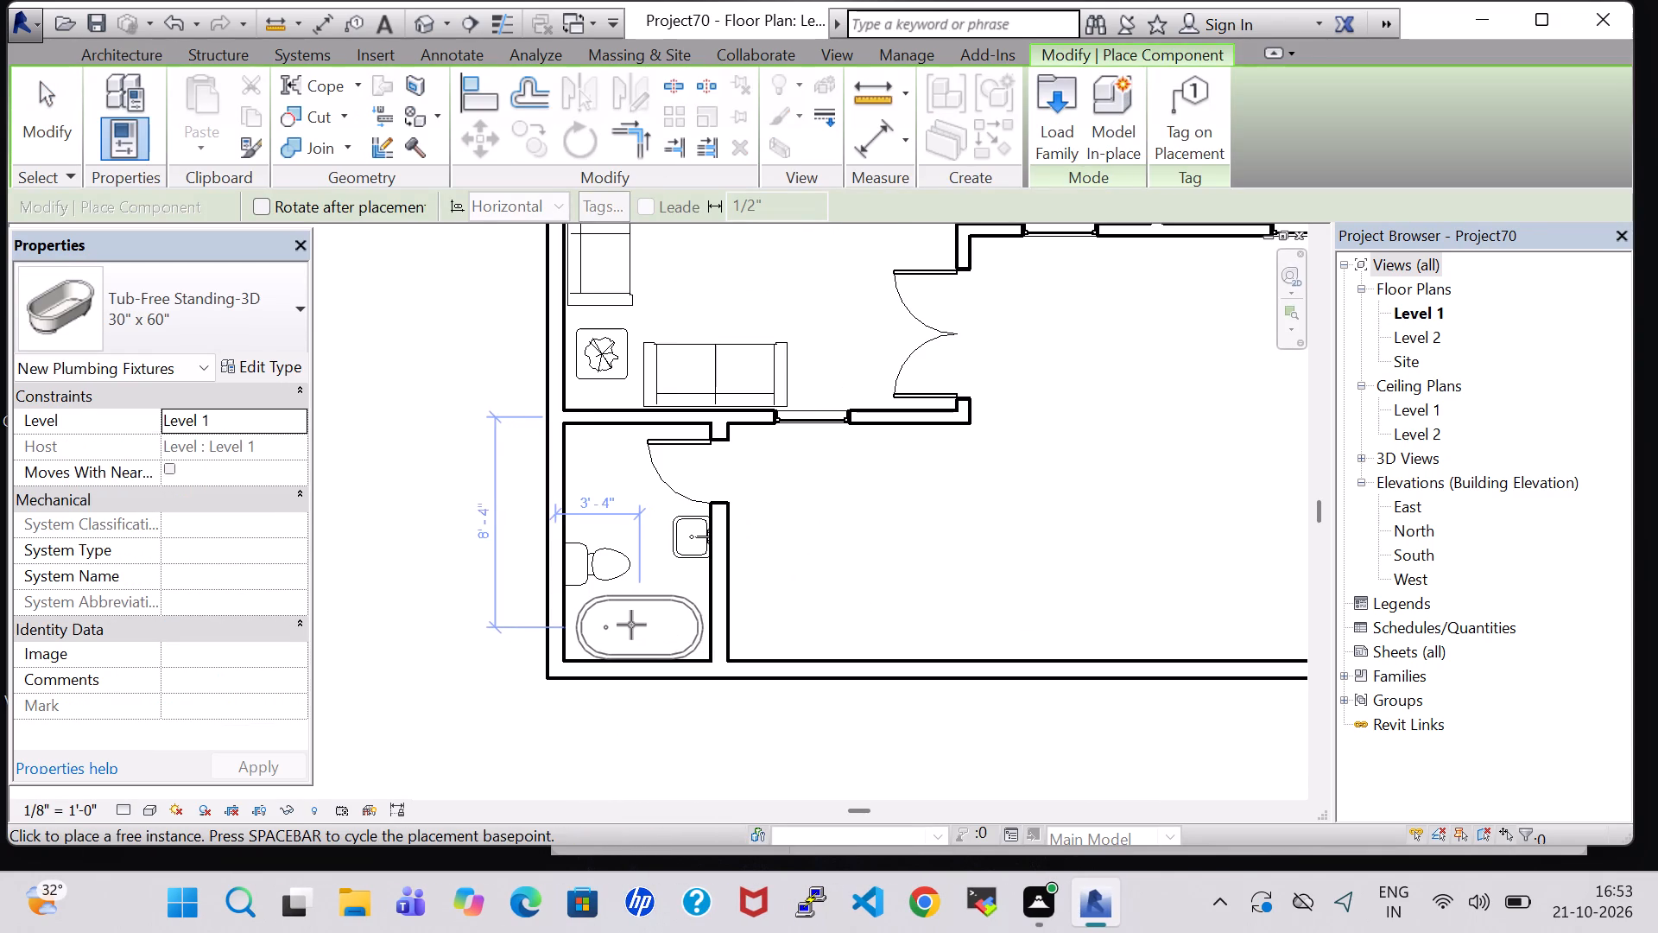
{"action": "scroll", "coordinate": [631, 625], "scroll_direction": "up", "scroll_amount": 3}
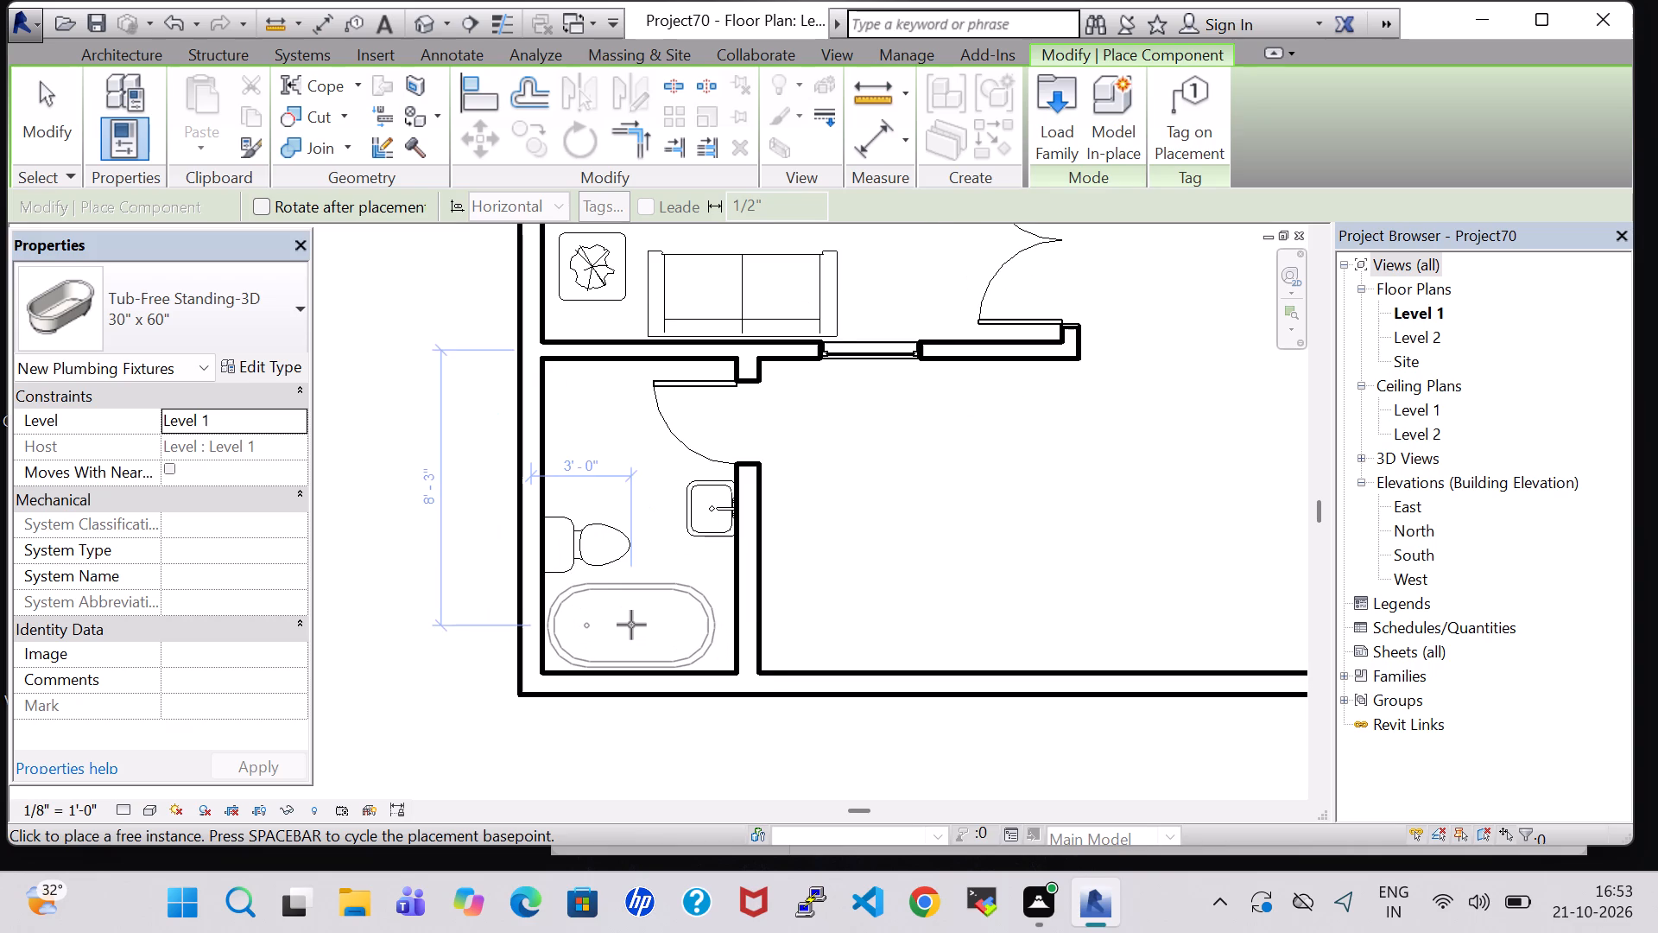
{"action": "left_click", "coordinate": [640, 622]}
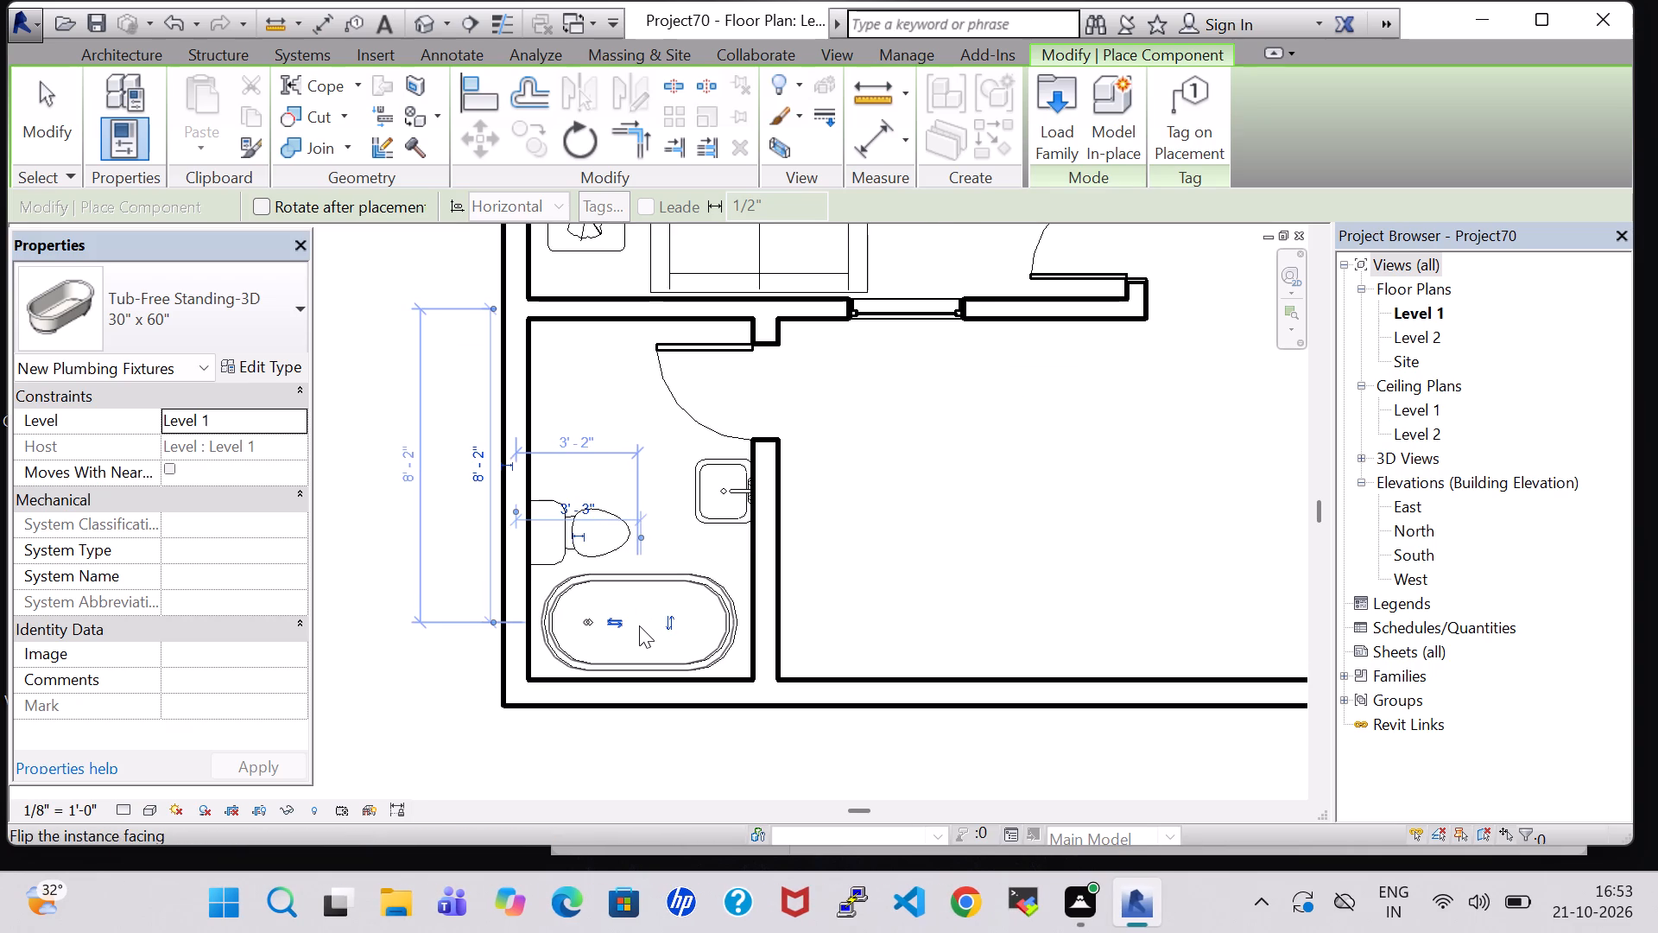
{"action": "key", "text": "Escape"}
{"action": "key", "text": "Escape"}
Nudge the small washroom's toilet up the side wall, away from the bathtub, to about 5'-4" from the hall wall.
{"action": "left_click", "coordinate": [552, 537]}
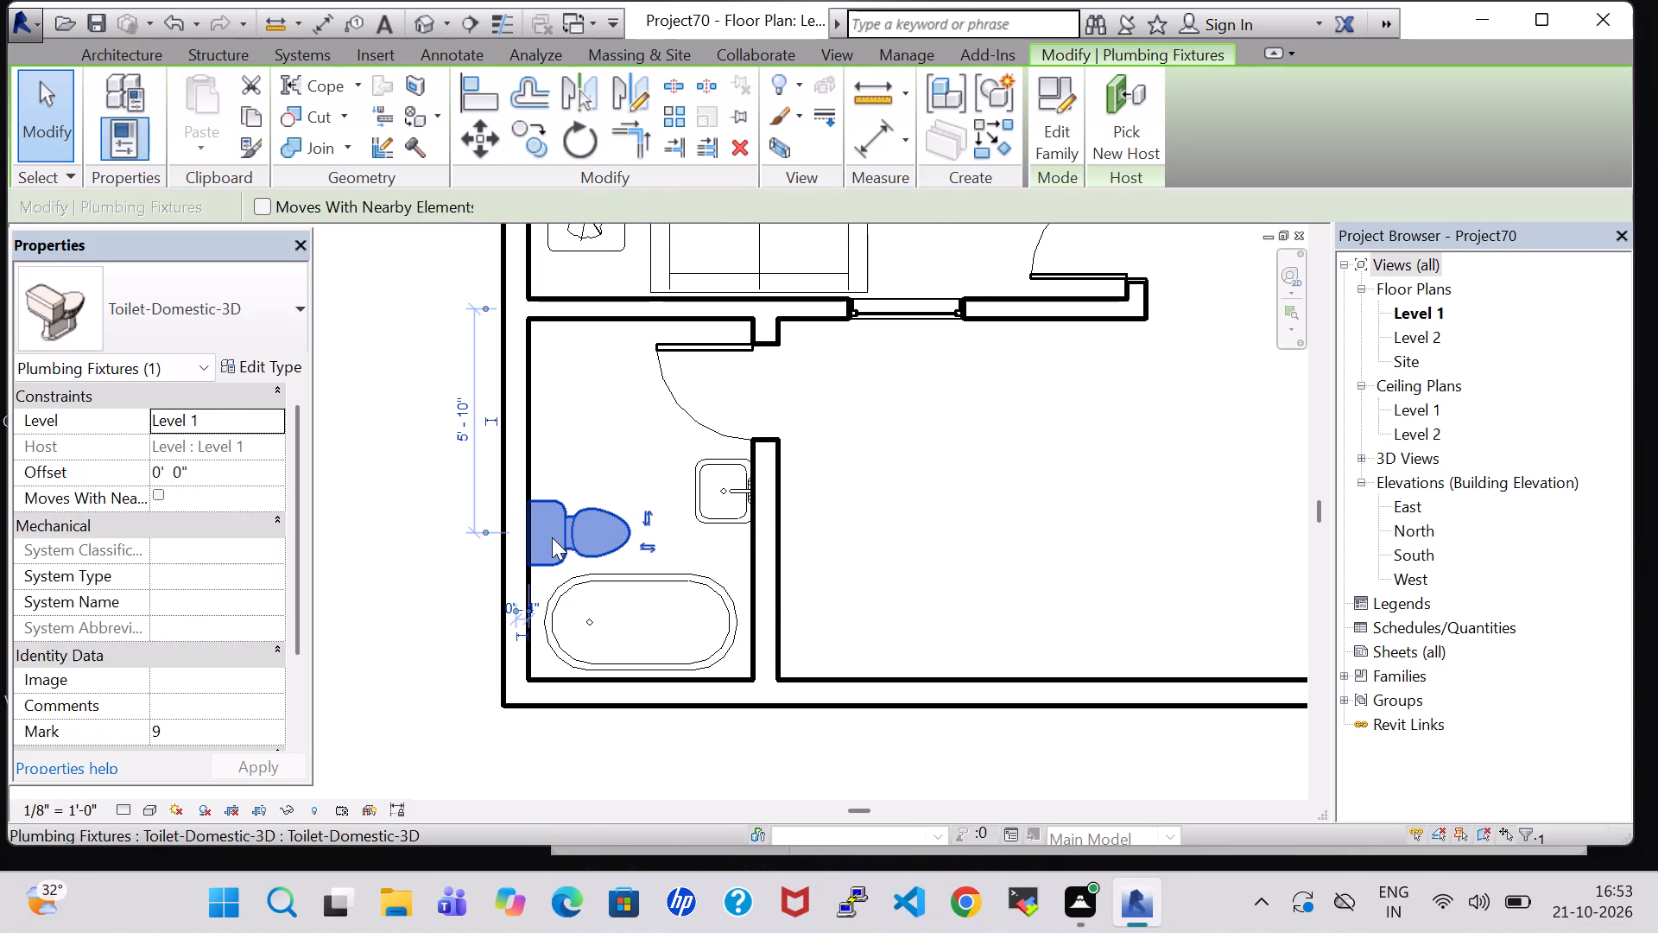
{"action": "key", "text": "Up"}
{"action": "key", "text": "Up"}
{"action": "key", "text": "Up"}
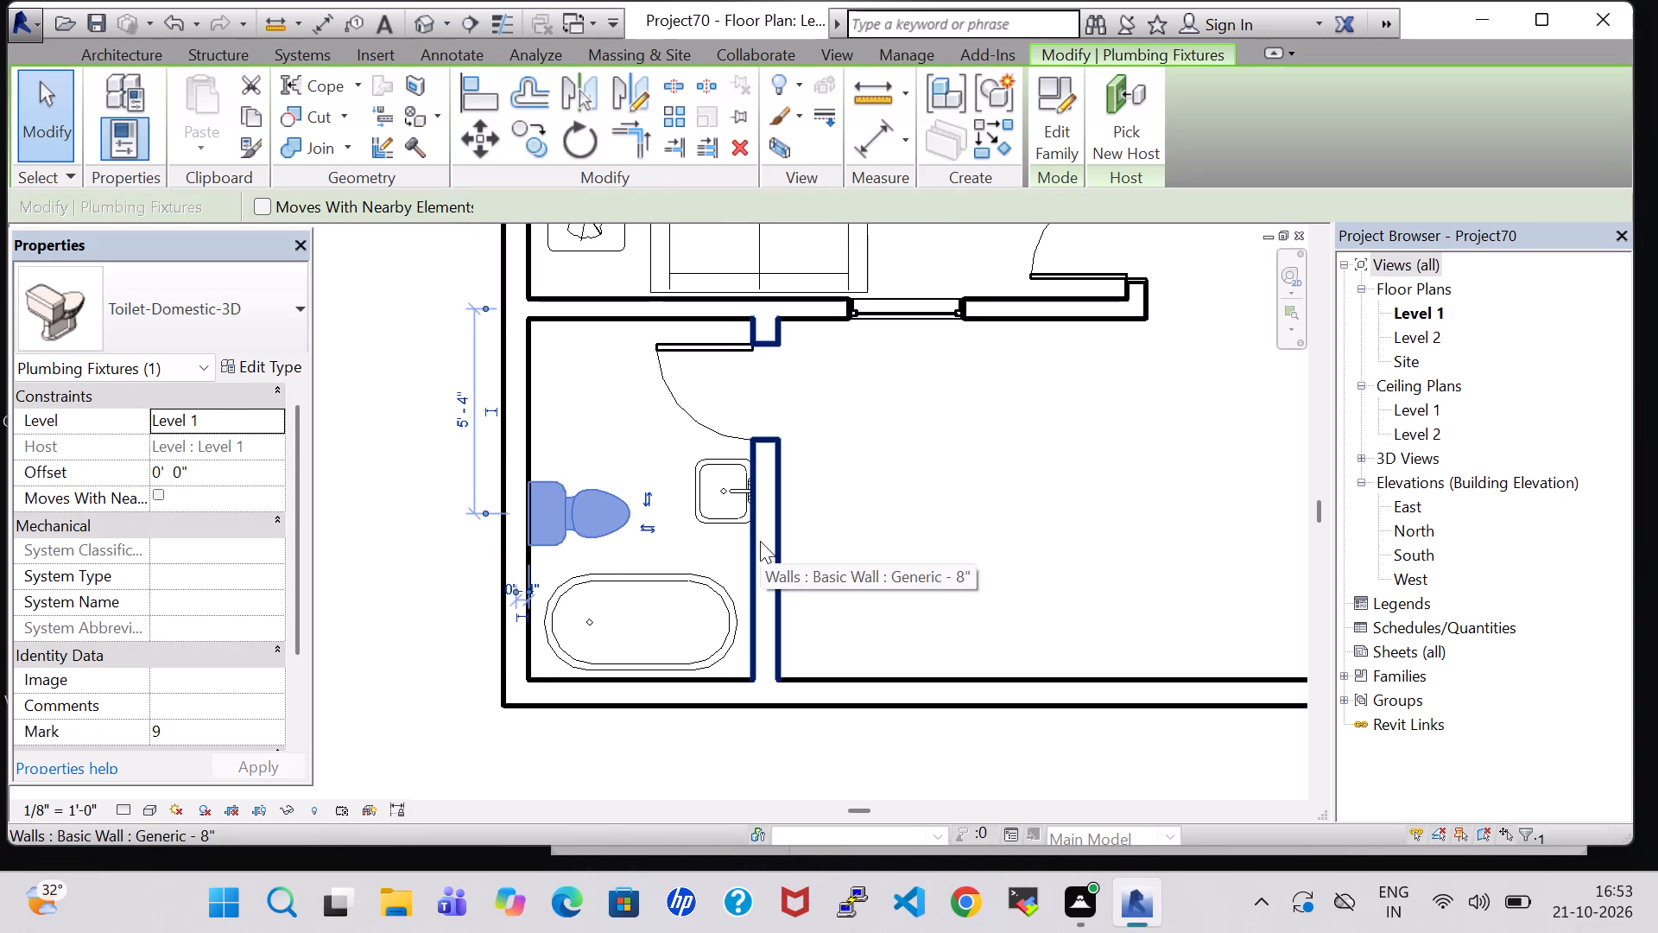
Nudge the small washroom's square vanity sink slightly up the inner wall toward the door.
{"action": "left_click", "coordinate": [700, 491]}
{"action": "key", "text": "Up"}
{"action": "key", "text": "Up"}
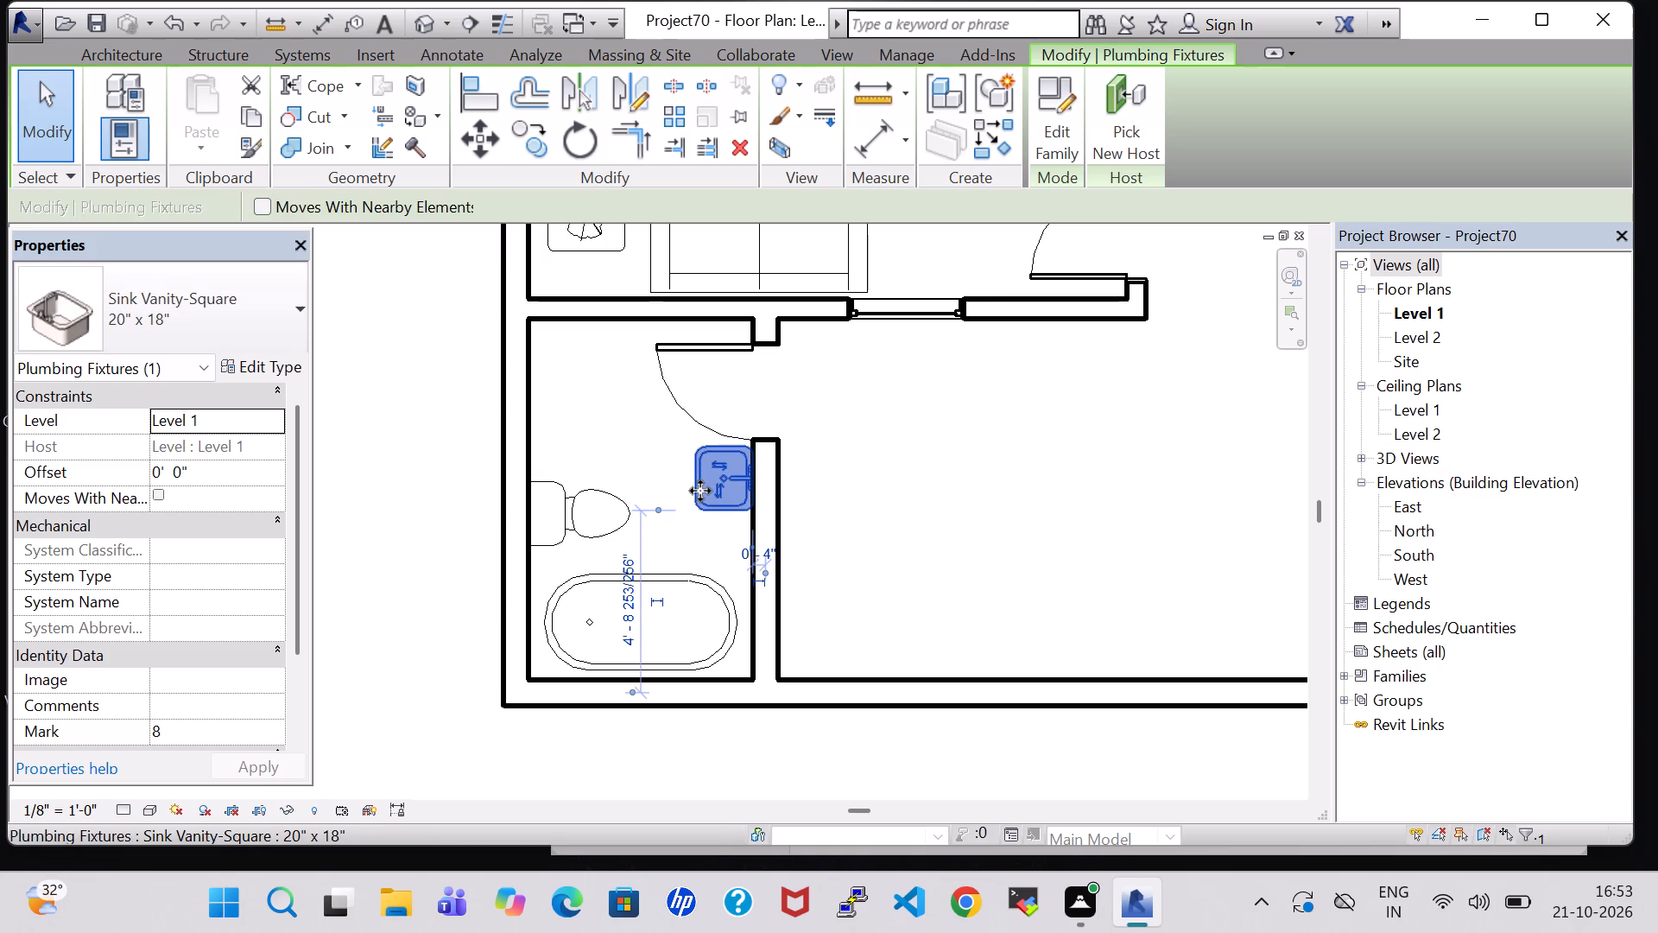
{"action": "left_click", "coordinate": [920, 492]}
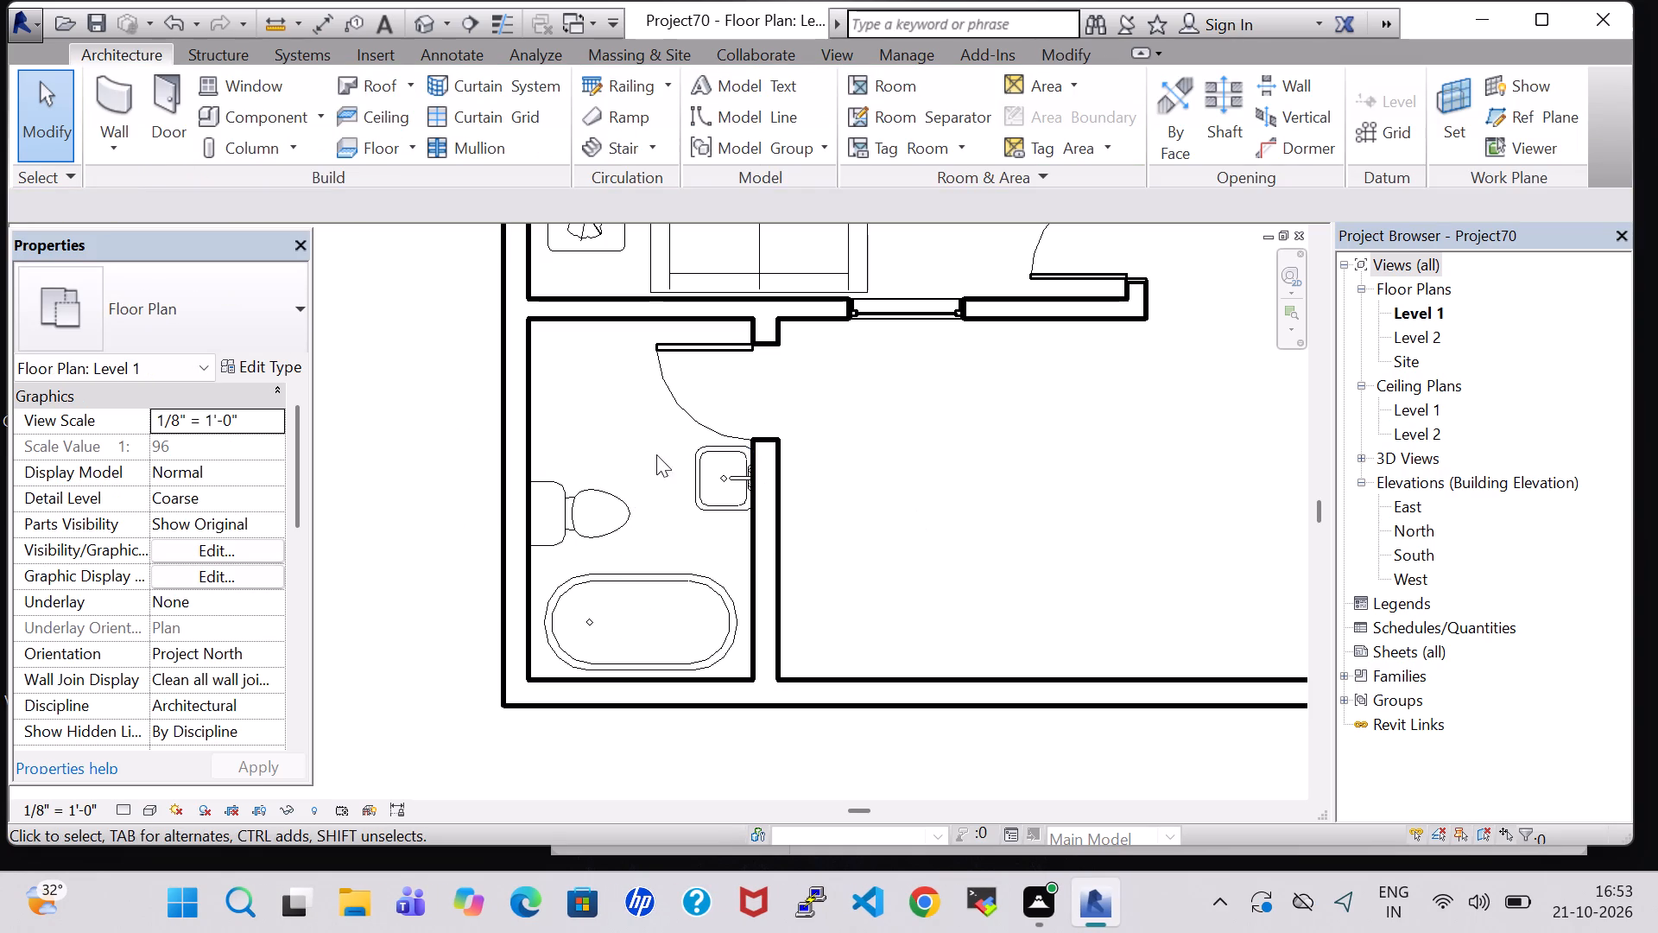
Delete the square vanity sink beside the small washroom's door.
{"action": "left_click", "coordinate": [703, 471]}
{"action": "right_click", "coordinate": [705, 471]}
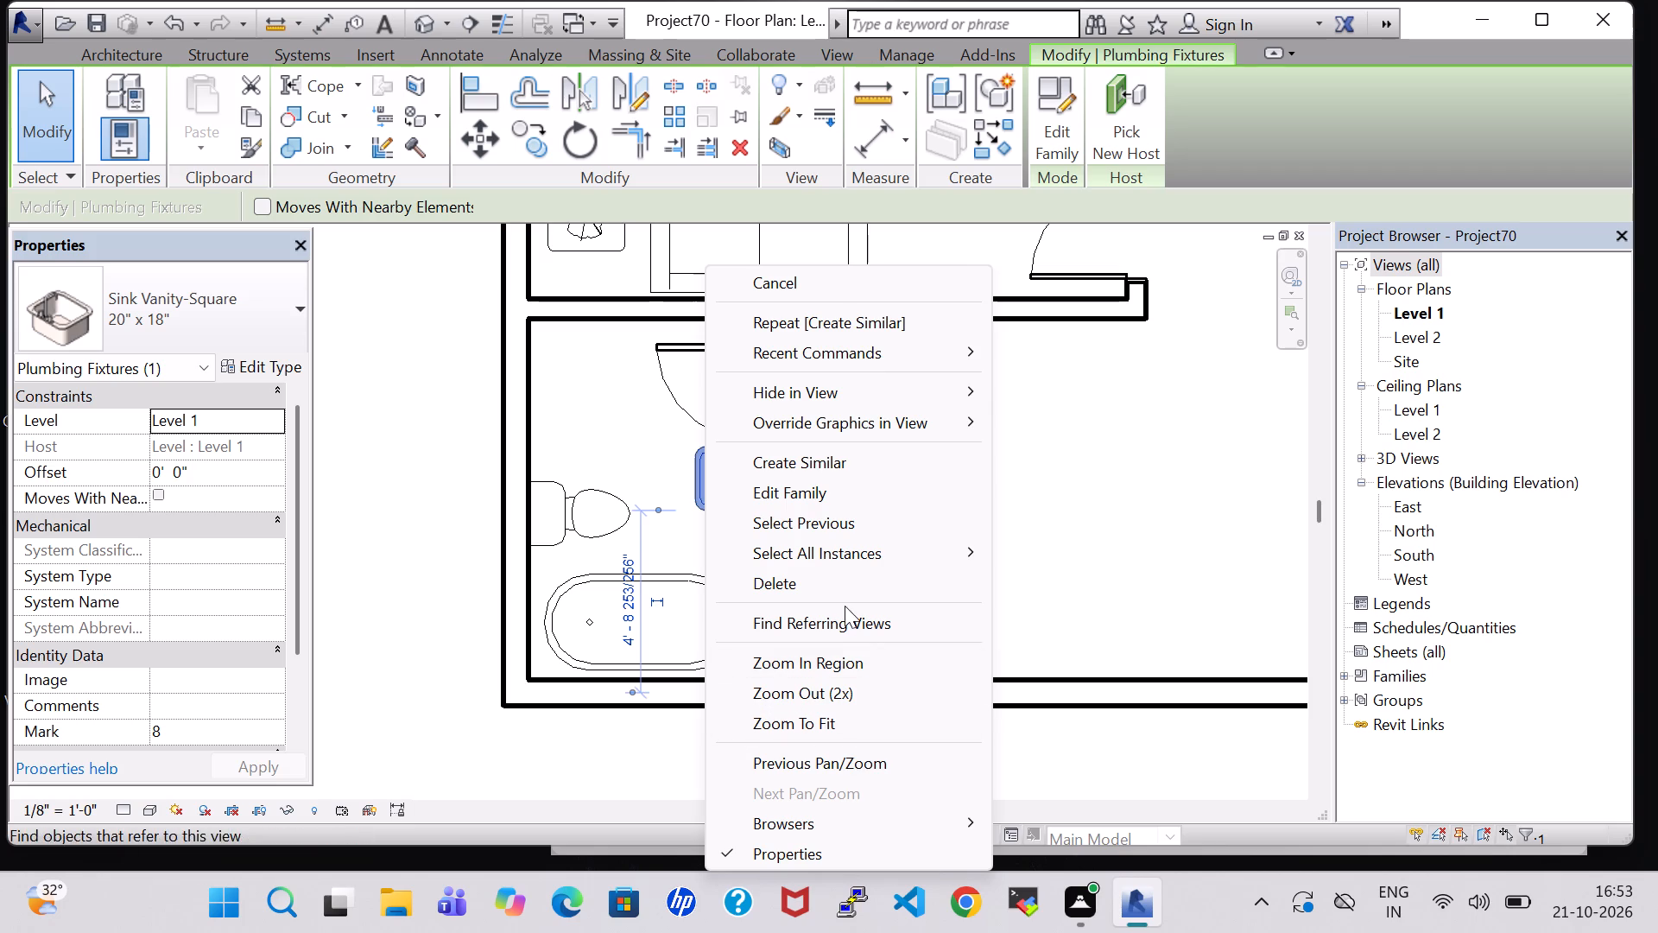
{"action": "left_click", "coordinate": [839, 581]}
Place a rotated copy of the UTILITY room's 24" Sink - Corner Floor in the small washroom's corner between the outer wall and the hall wall.
{"action": "scroll", "coordinate": [1035, 428], "scroll_direction": "down", "scroll_amount": 7}
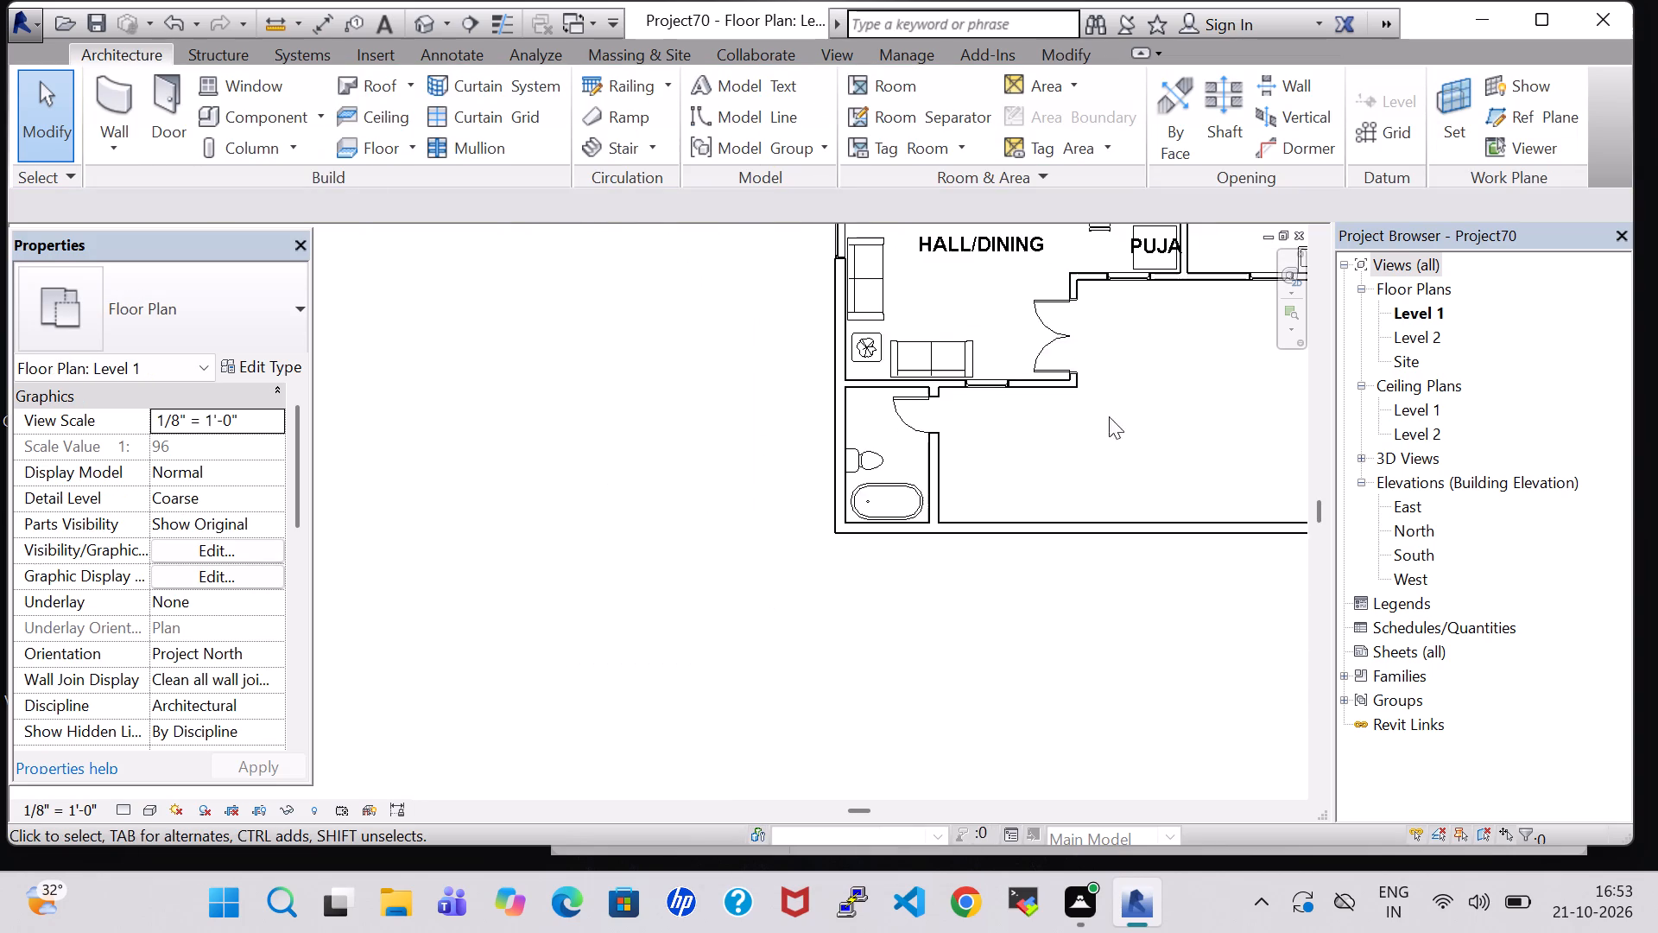
{"action": "middle_click_drag", "start_coordinate": [1136, 413], "coordinate": [883, 749]}
{"action": "middle_click_drag", "start_coordinate": [1155, 403], "coordinate": [1158, 597]}
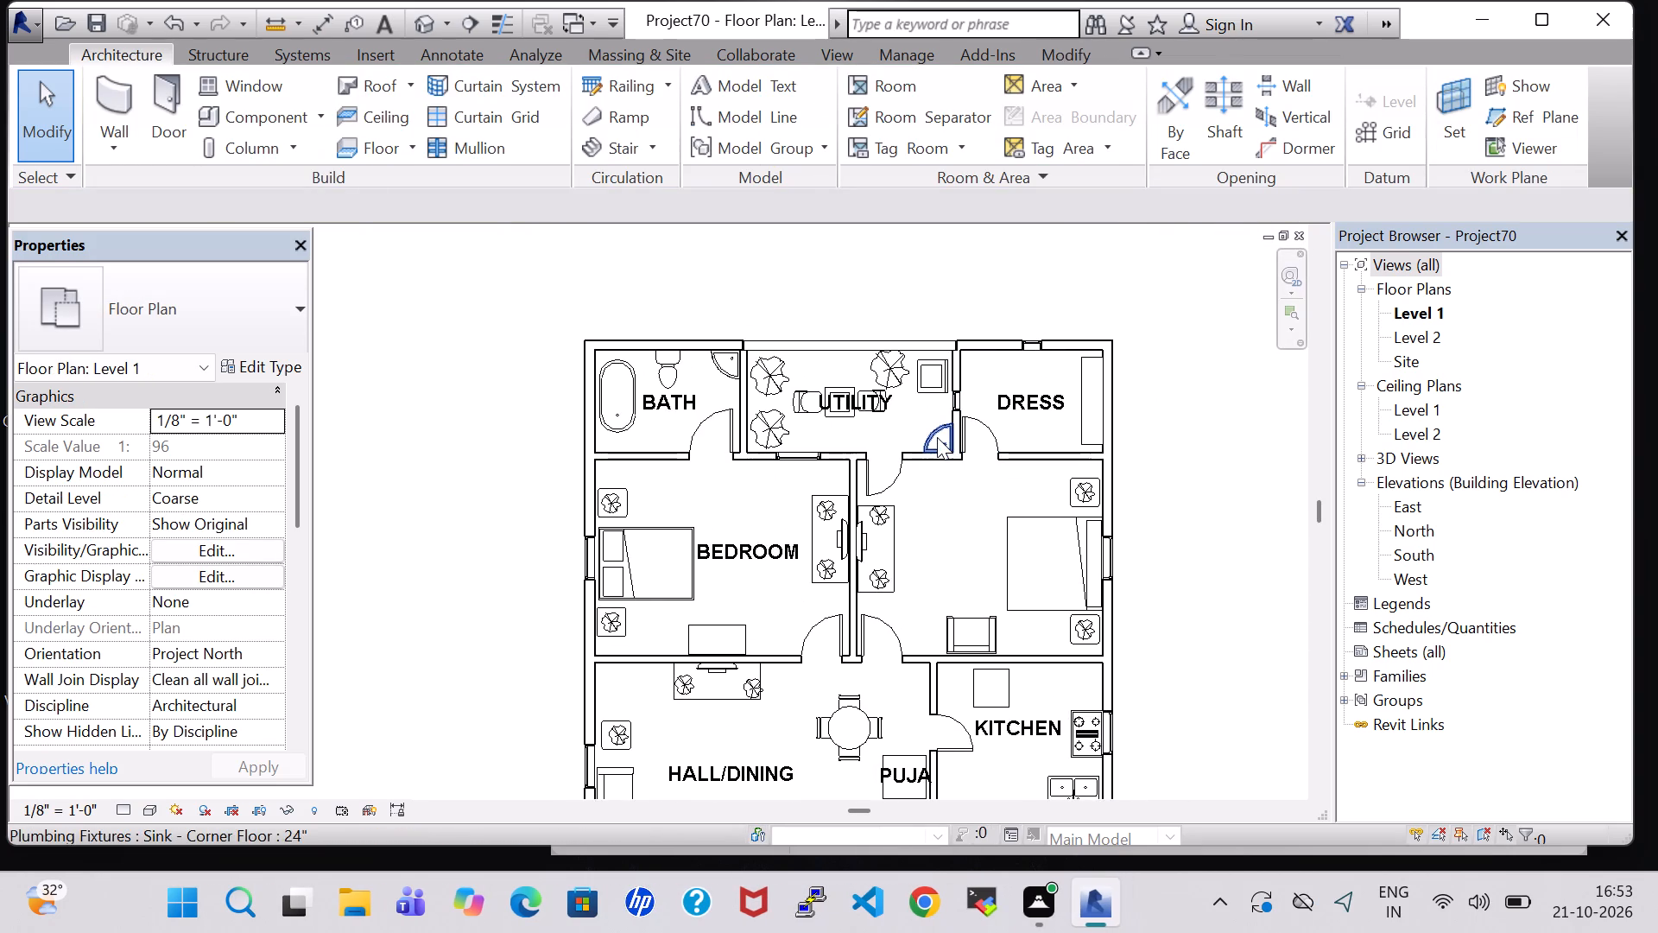
{"action": "left_click", "coordinate": [937, 437]}
{"action": "right_click", "coordinate": [937, 437]}
{"action": "left_click", "coordinate": [1035, 457]}
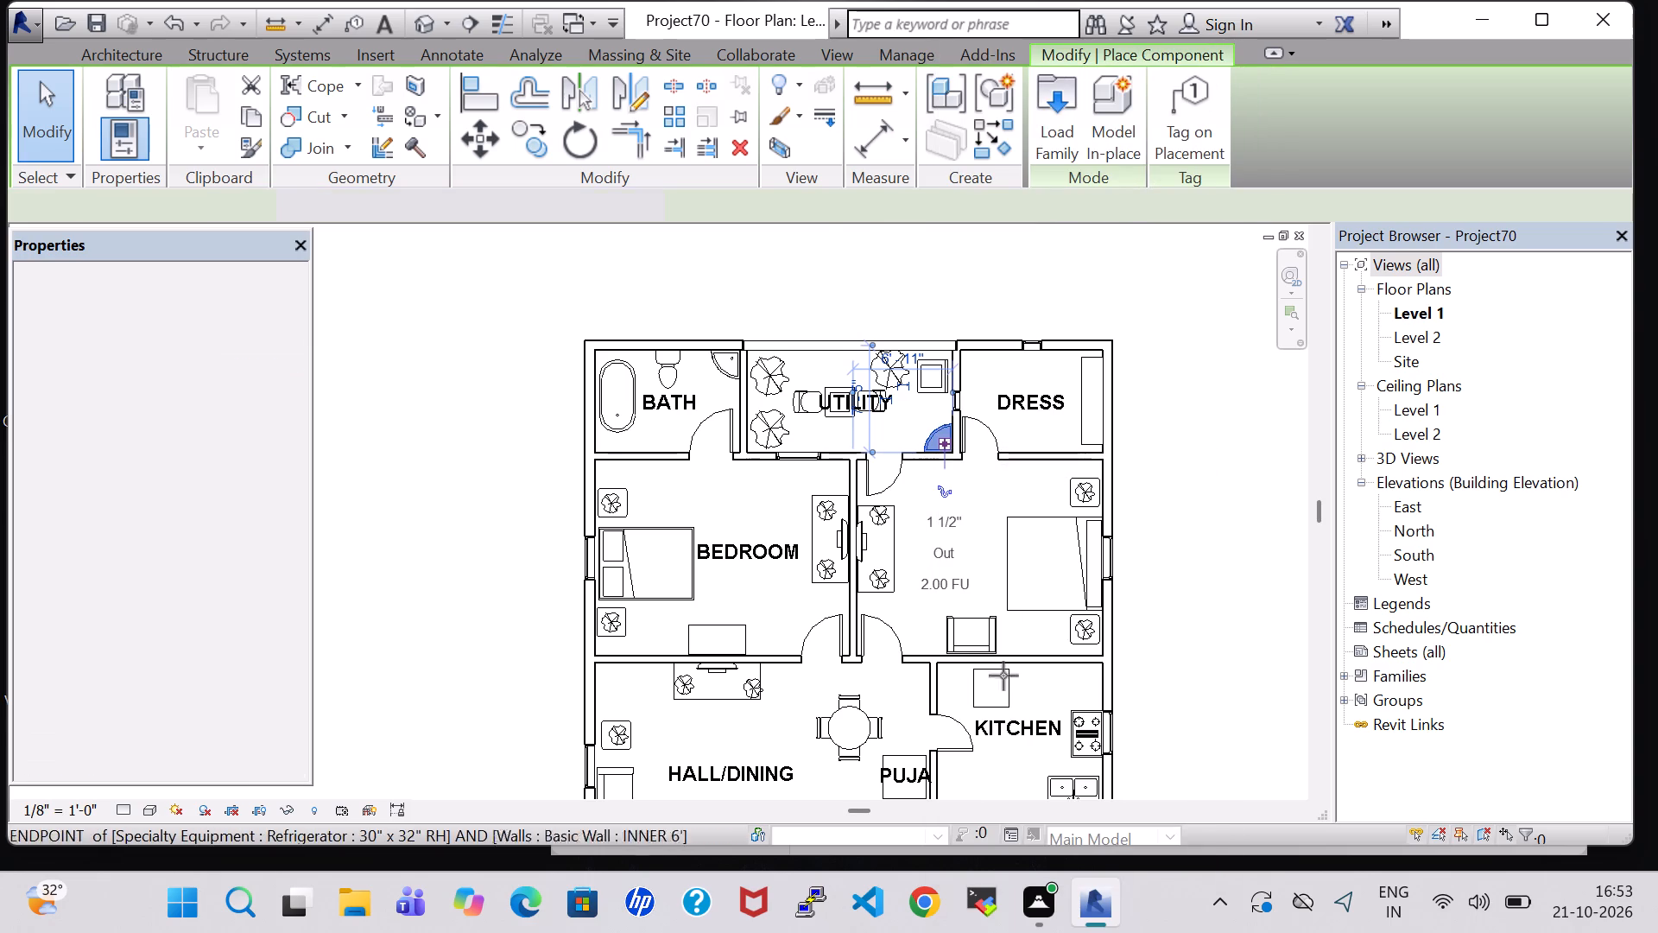
{"action": "middle_click_drag", "start_coordinate": [1003, 720], "coordinate": [1152, 450]}
{"action": "middle_click", "coordinate": [1152, 448]}
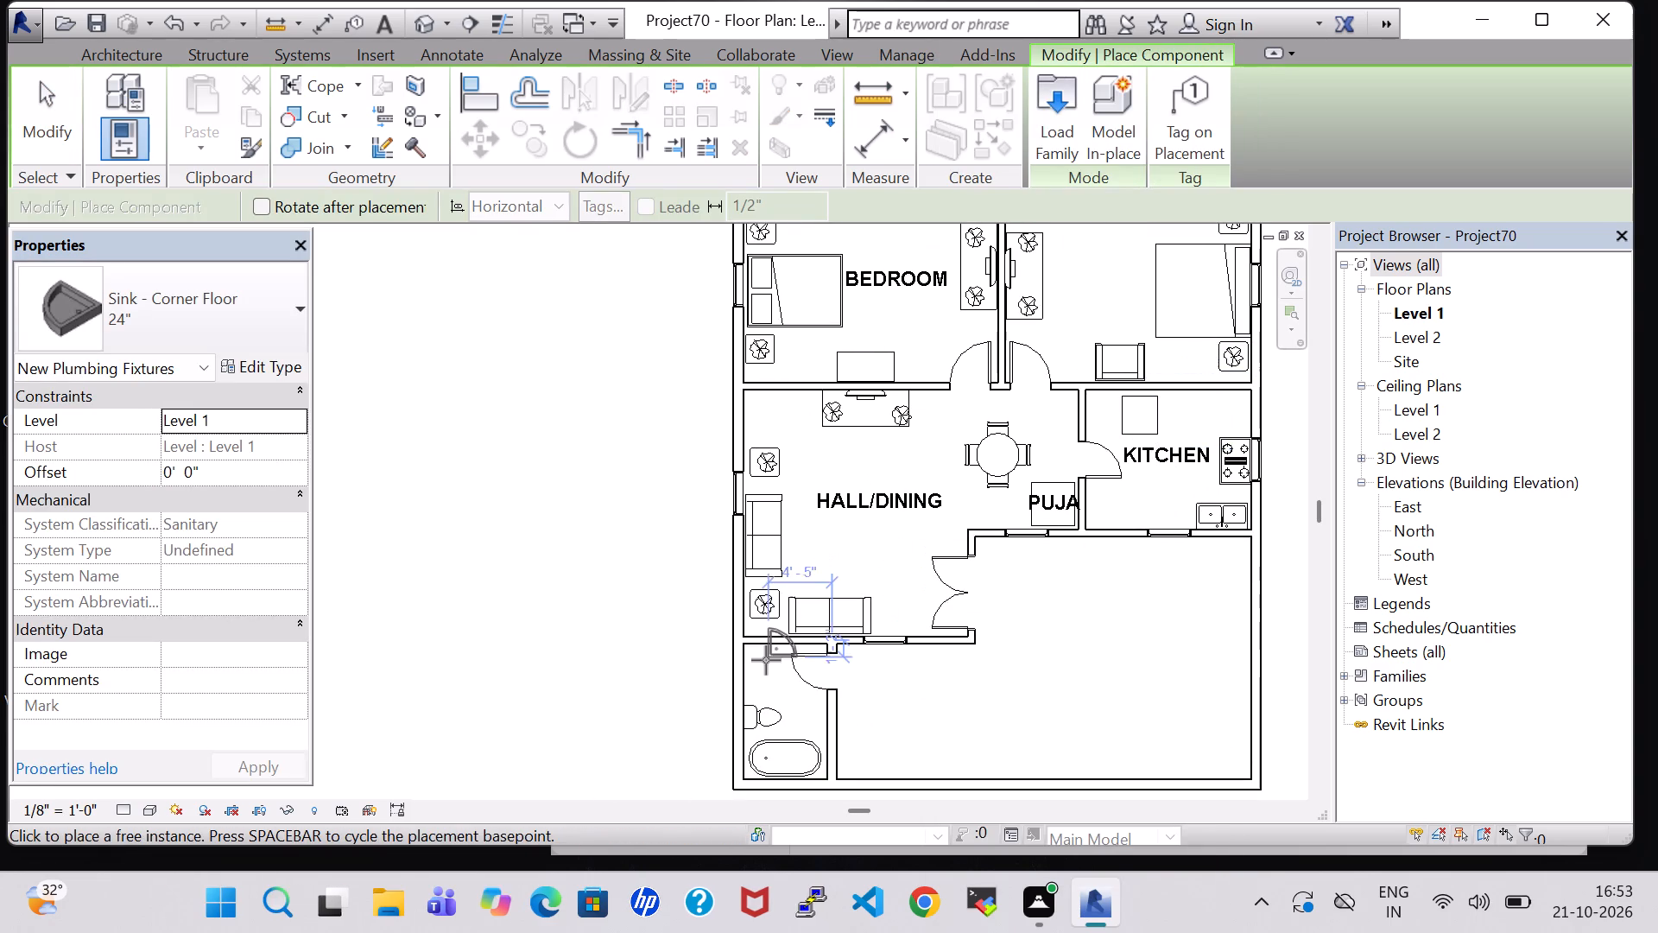
{"action": "scroll", "coordinate": [766, 660], "scroll_direction": "up", "scroll_amount": 6}
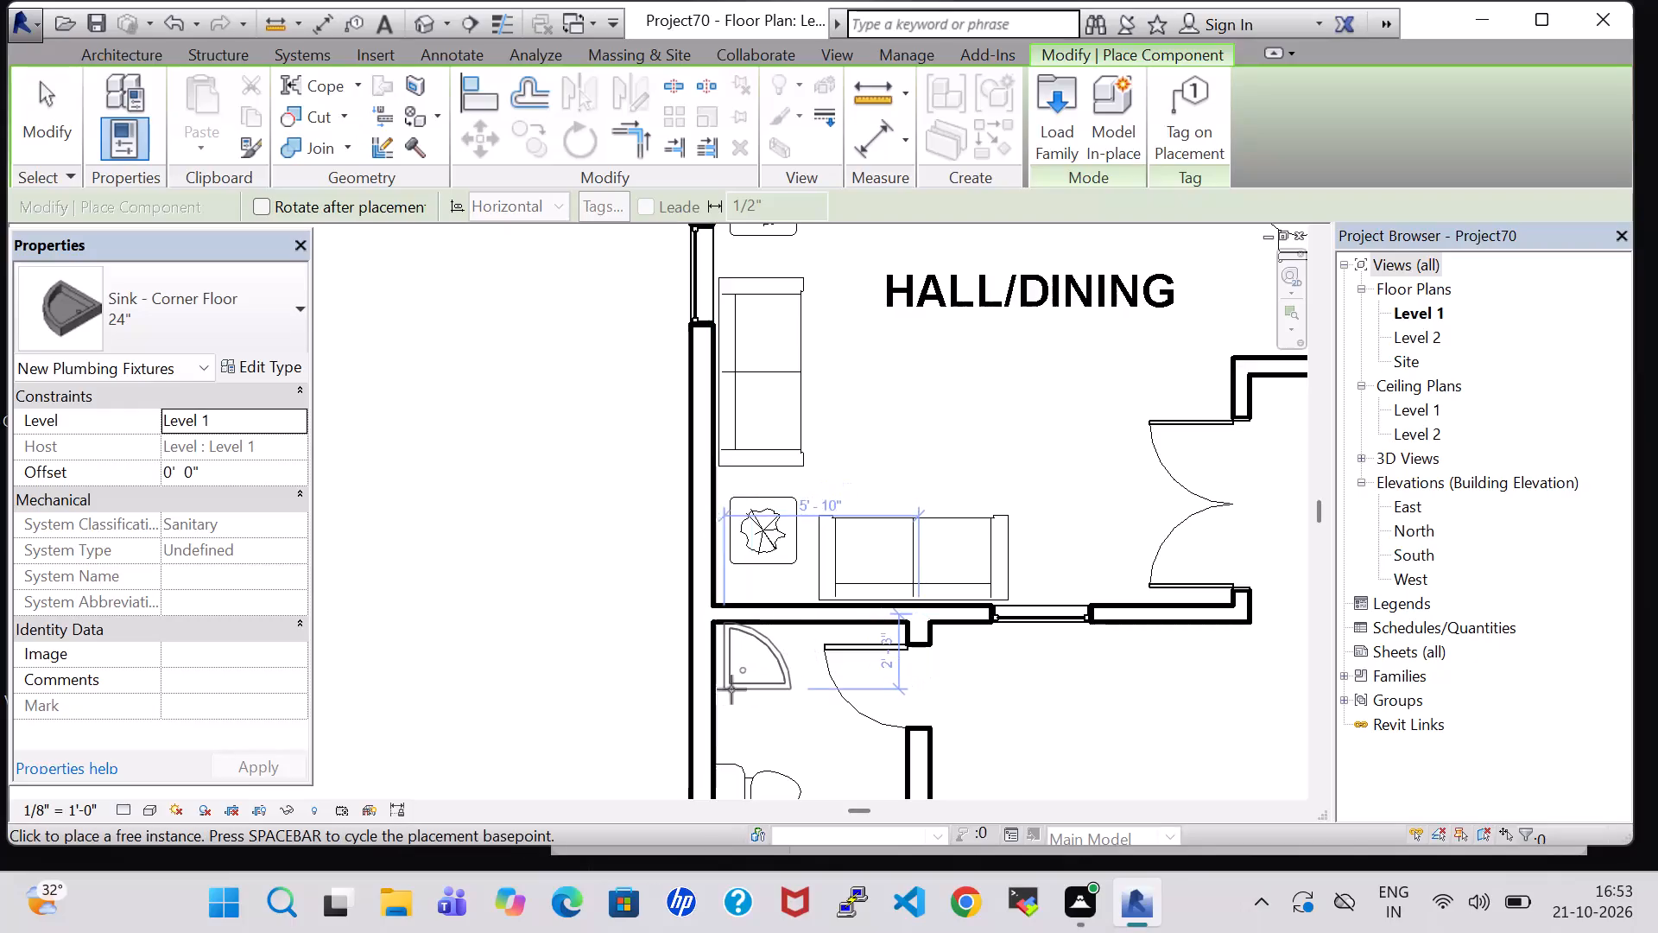
{"action": "key", "text": "space"}
{"action": "key", "text": "space"}
{"action": "key", "text": "space"}
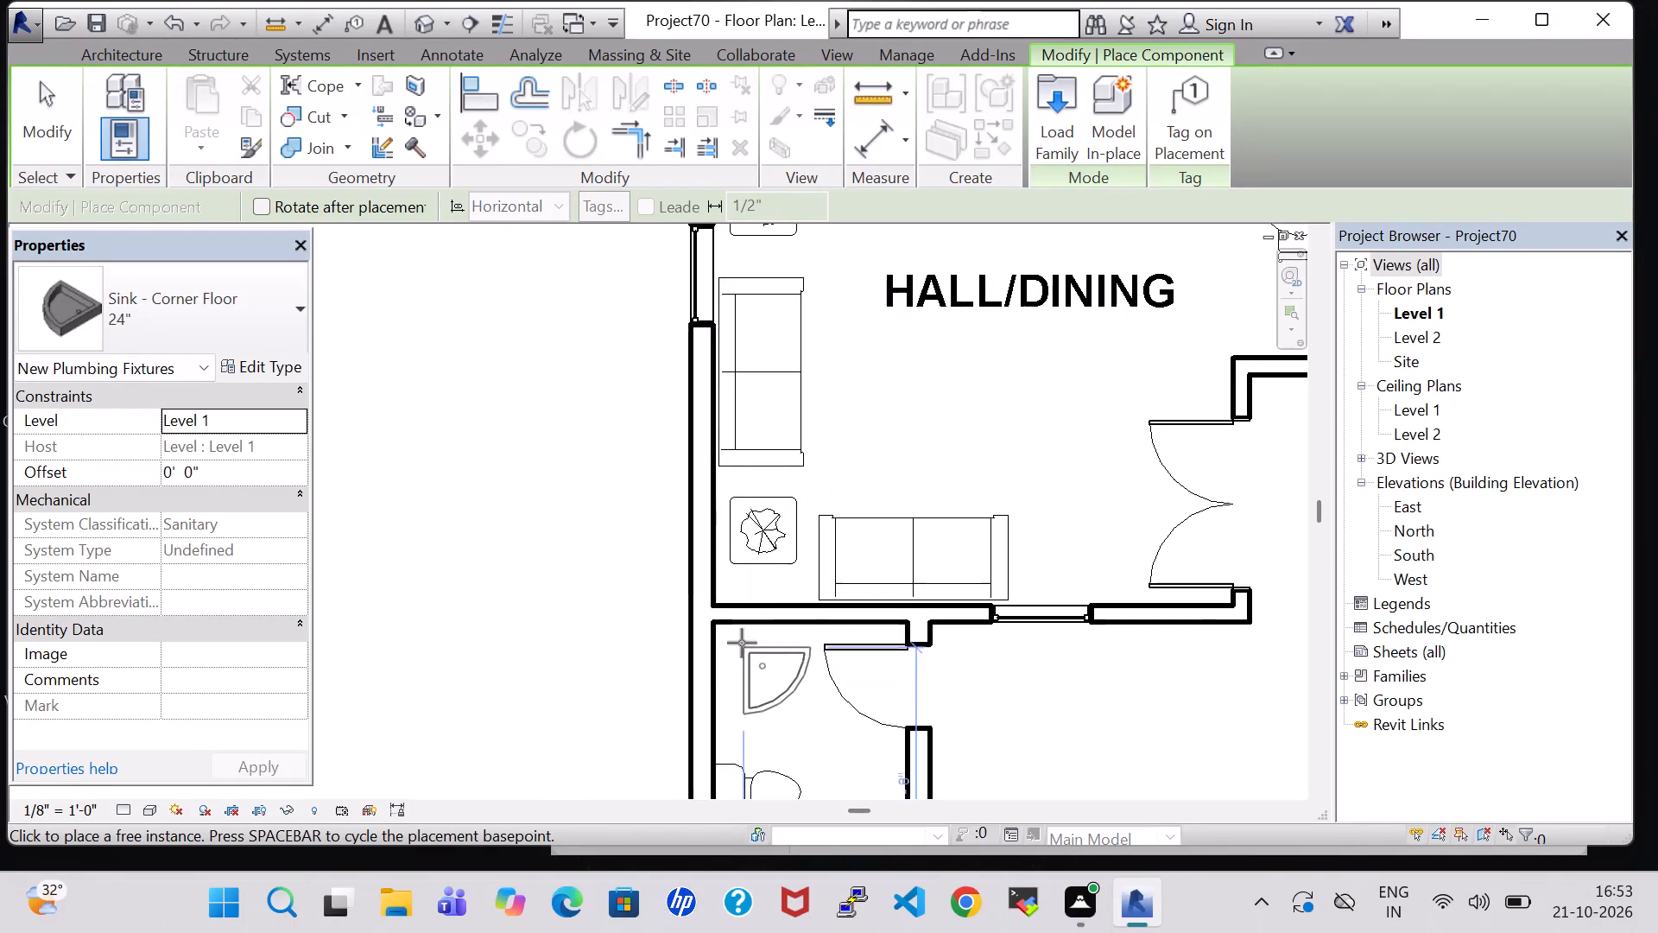
{"action": "left_click", "coordinate": [721, 632]}
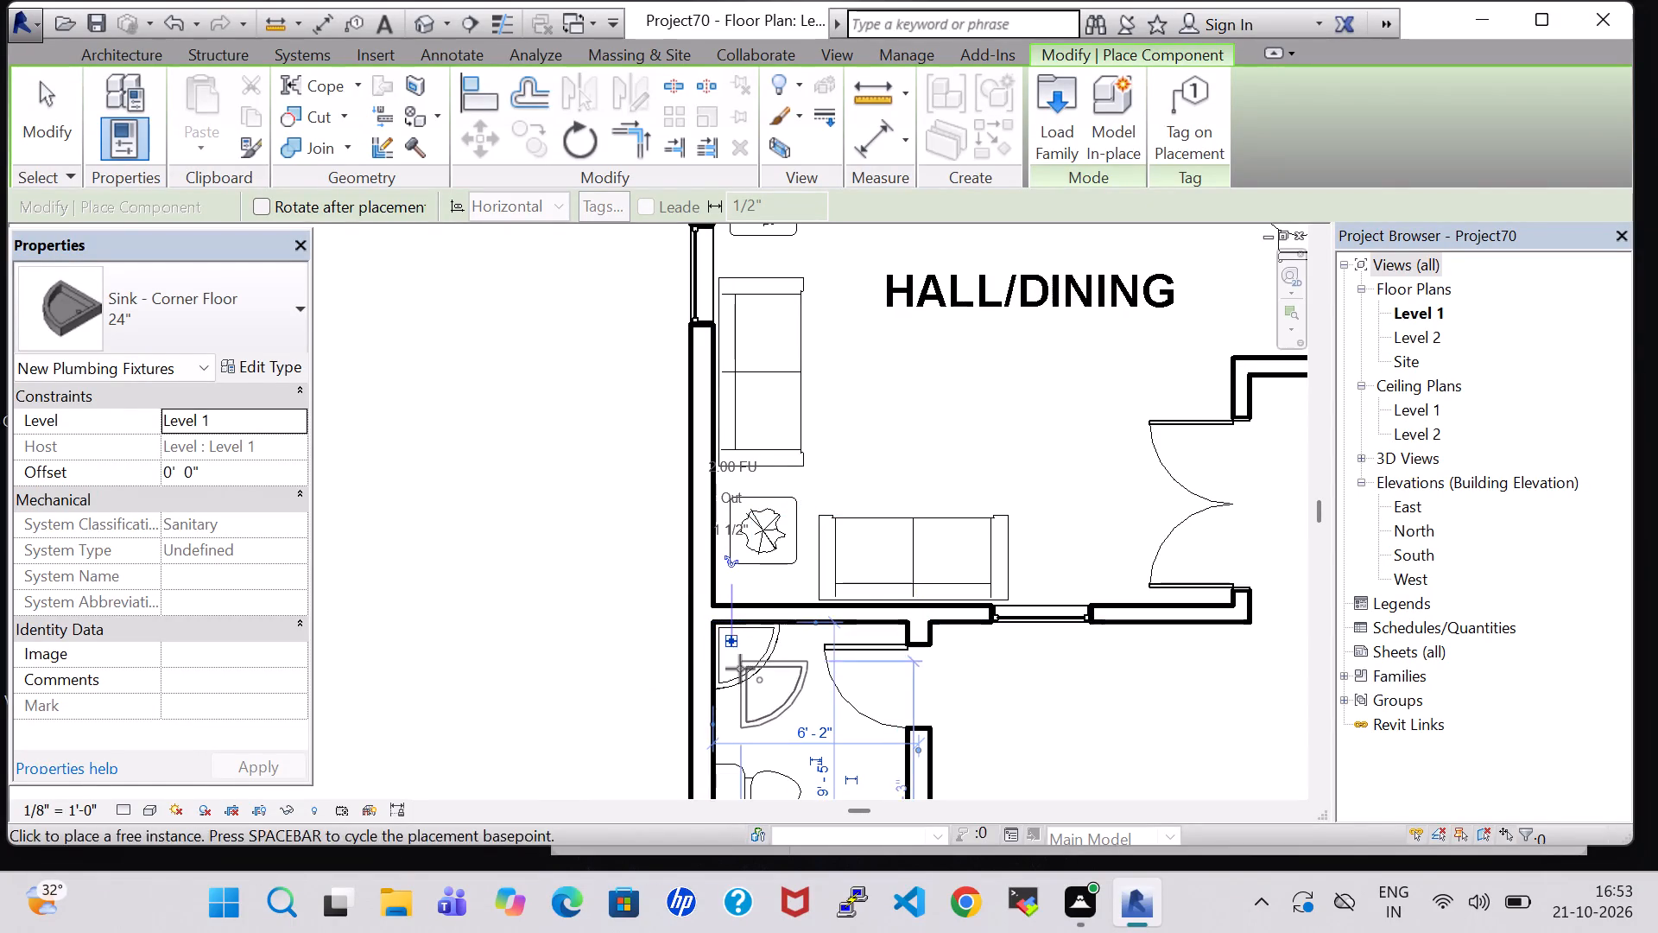
Set the offset of the small washroom's new corner sink to 3' 0".
{"action": "key", "text": "Escape"}
{"action": "key", "text": "Escape"}
{"action": "left_click", "coordinate": [740, 671]}
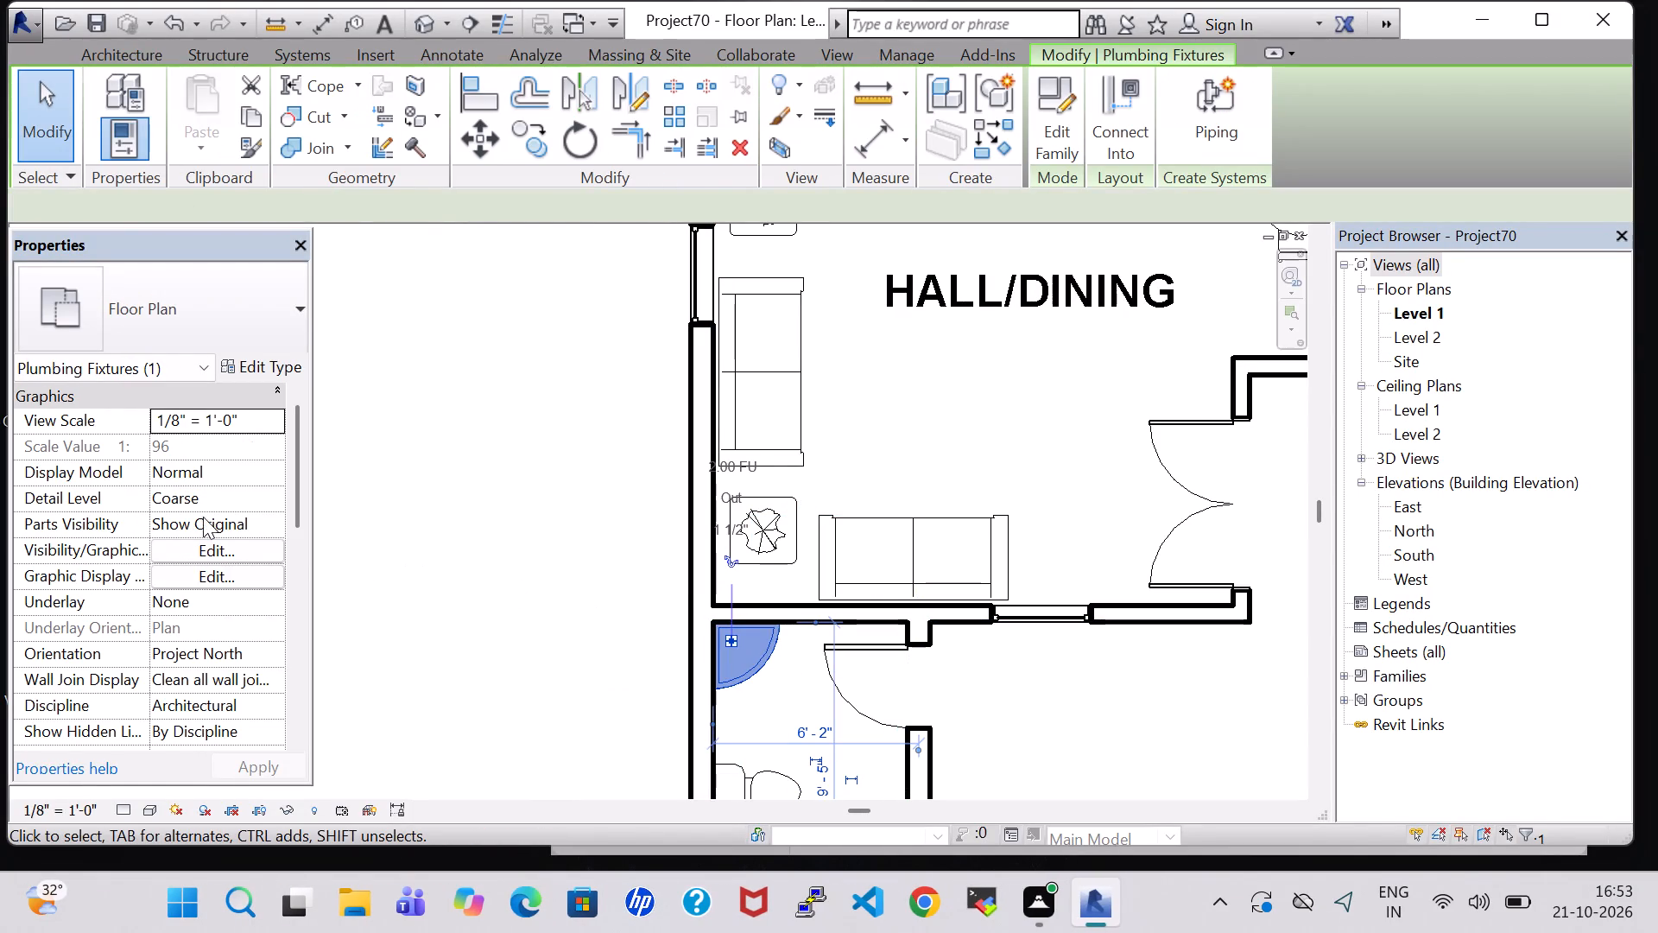
{"action": "double_click", "coordinate": [158, 475]}
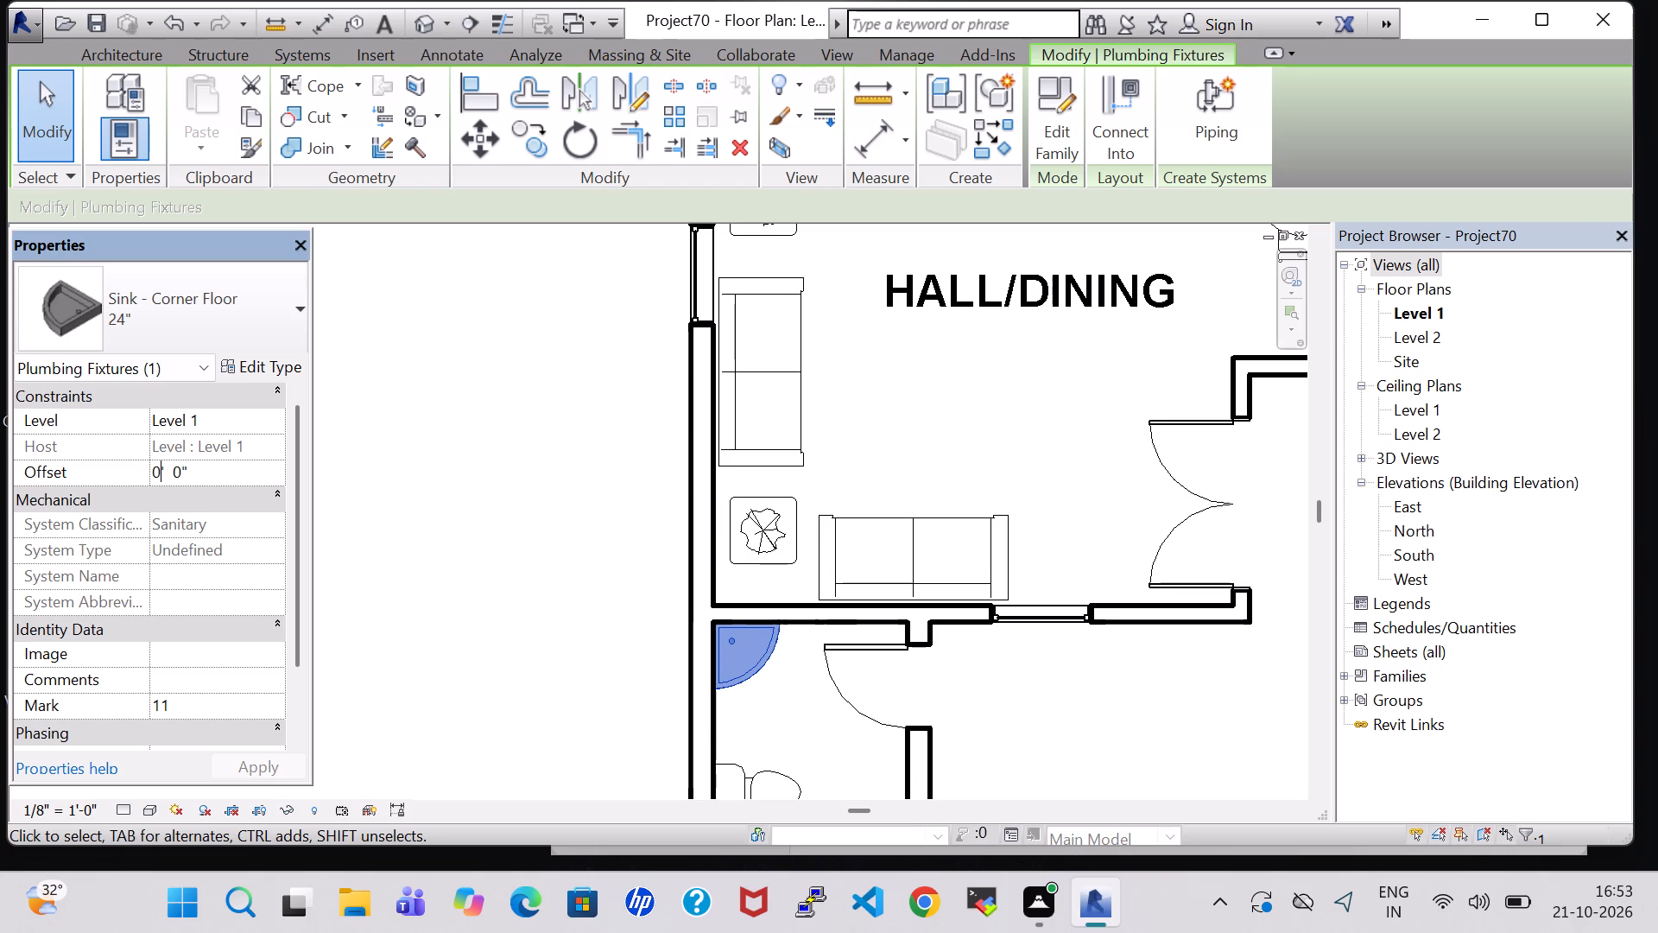
{"action": "key", "text": "BackSpace"}
{"action": "key", "text": "3"}
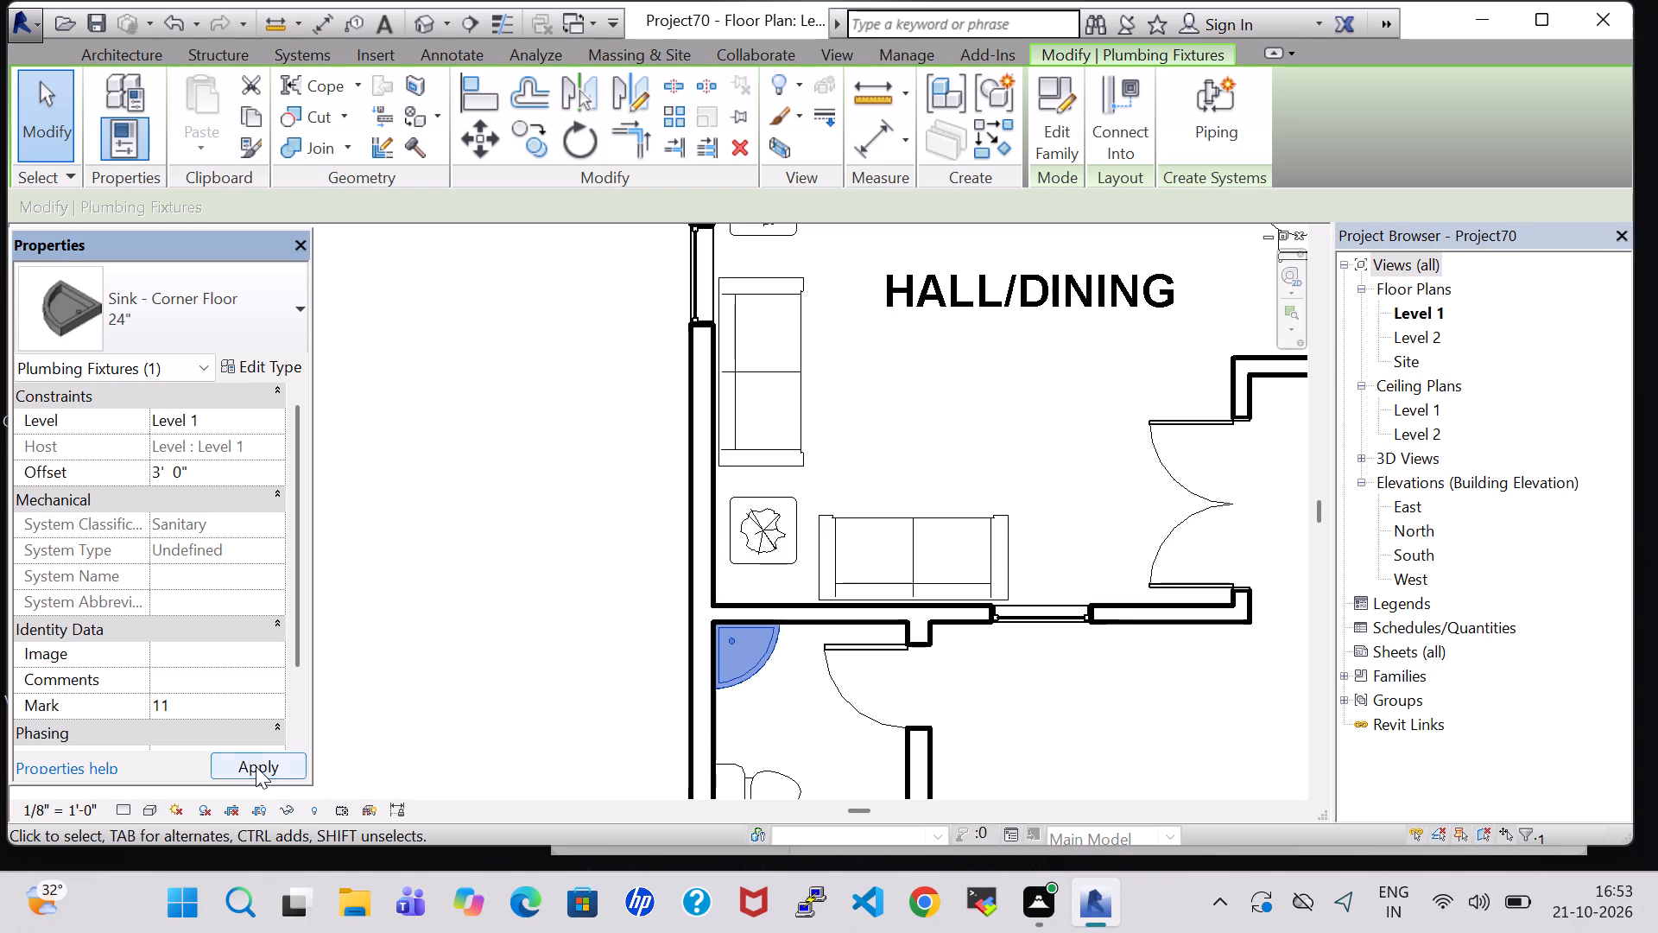
{"action": "left_click", "coordinate": [256, 766]}
{"action": "left_click", "coordinate": [1103, 735]}
{"action": "middle_click_drag", "start_coordinate": [1097, 735], "coordinate": [990, 536]}
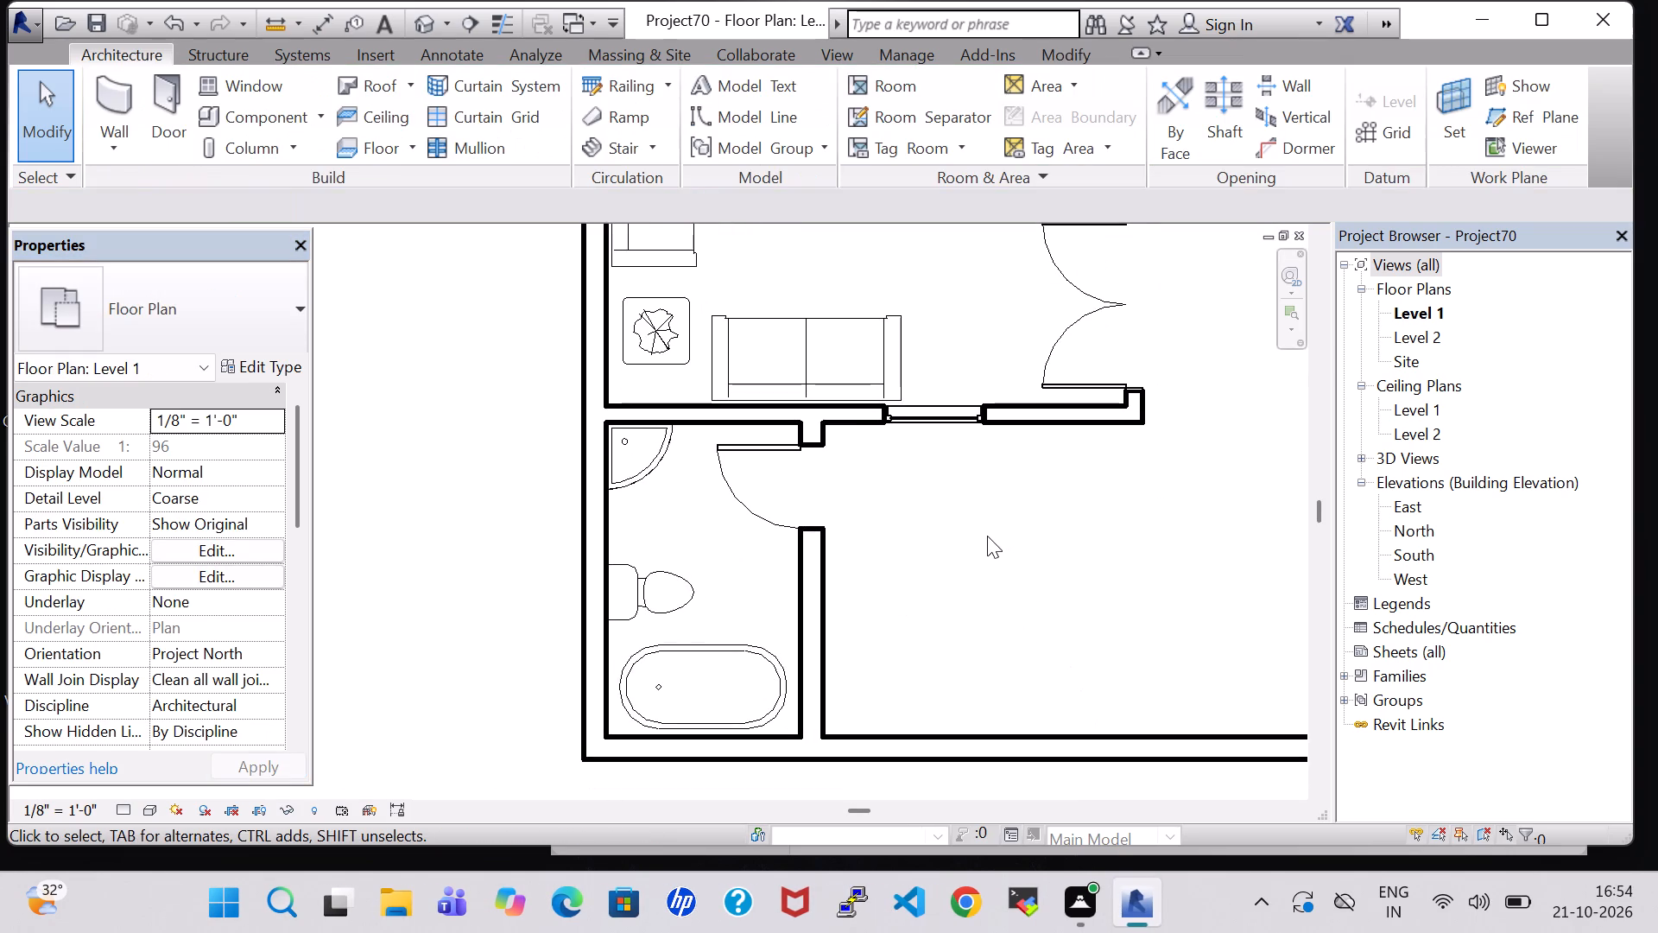
In the 3D top view, place a similar round floor drain on the Level 1 work plane beside the small washroom's bathtub, about 6'-2" from the hall wall.
{"action": "left_click", "coordinate": [422, 12]}
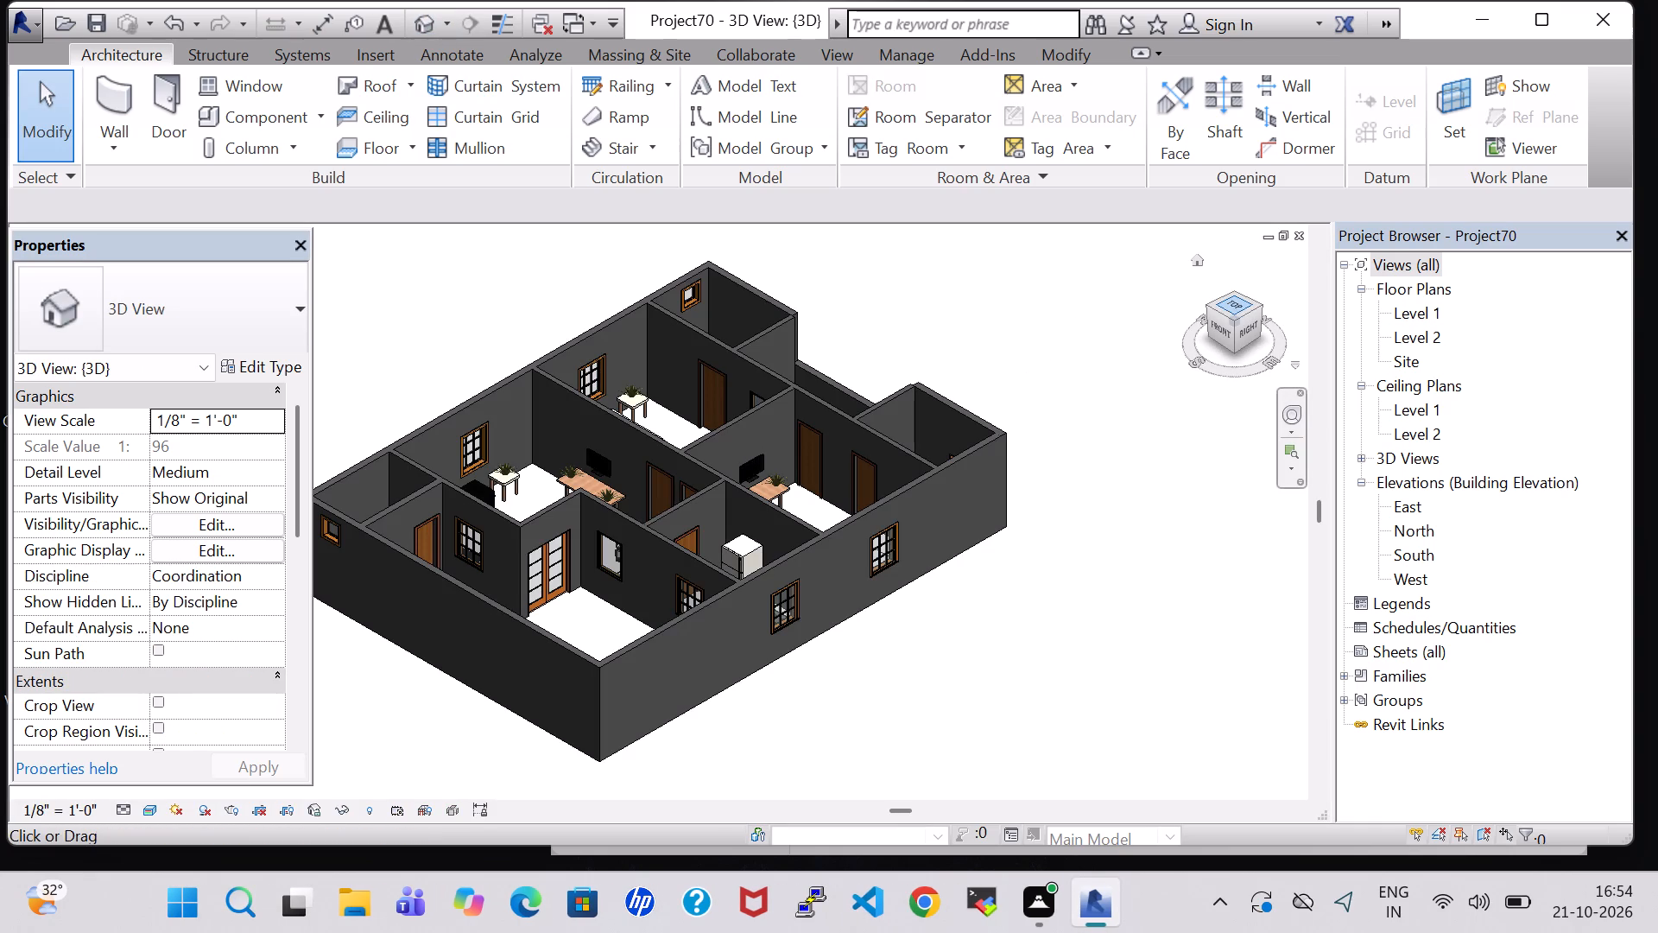
{"action": "left_click", "coordinate": [1225, 301]}
{"action": "left_click", "coordinate": [1234, 305]}
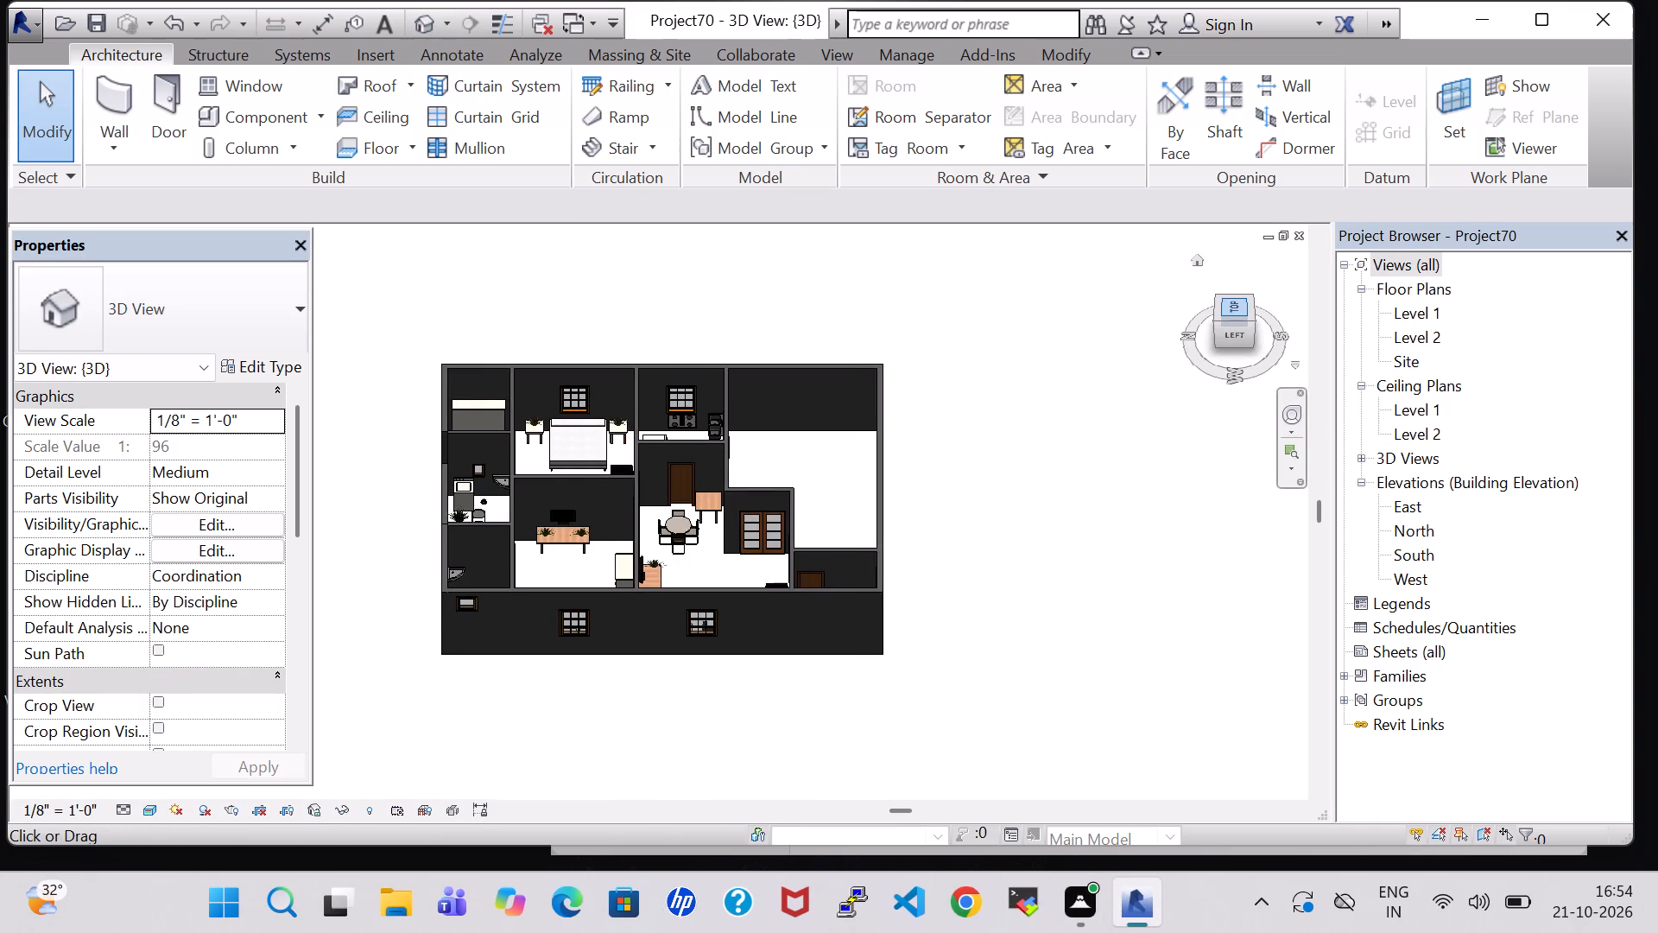
{"action": "scroll", "coordinate": [757, 567], "scroll_direction": "up", "scroll_amount": 3}
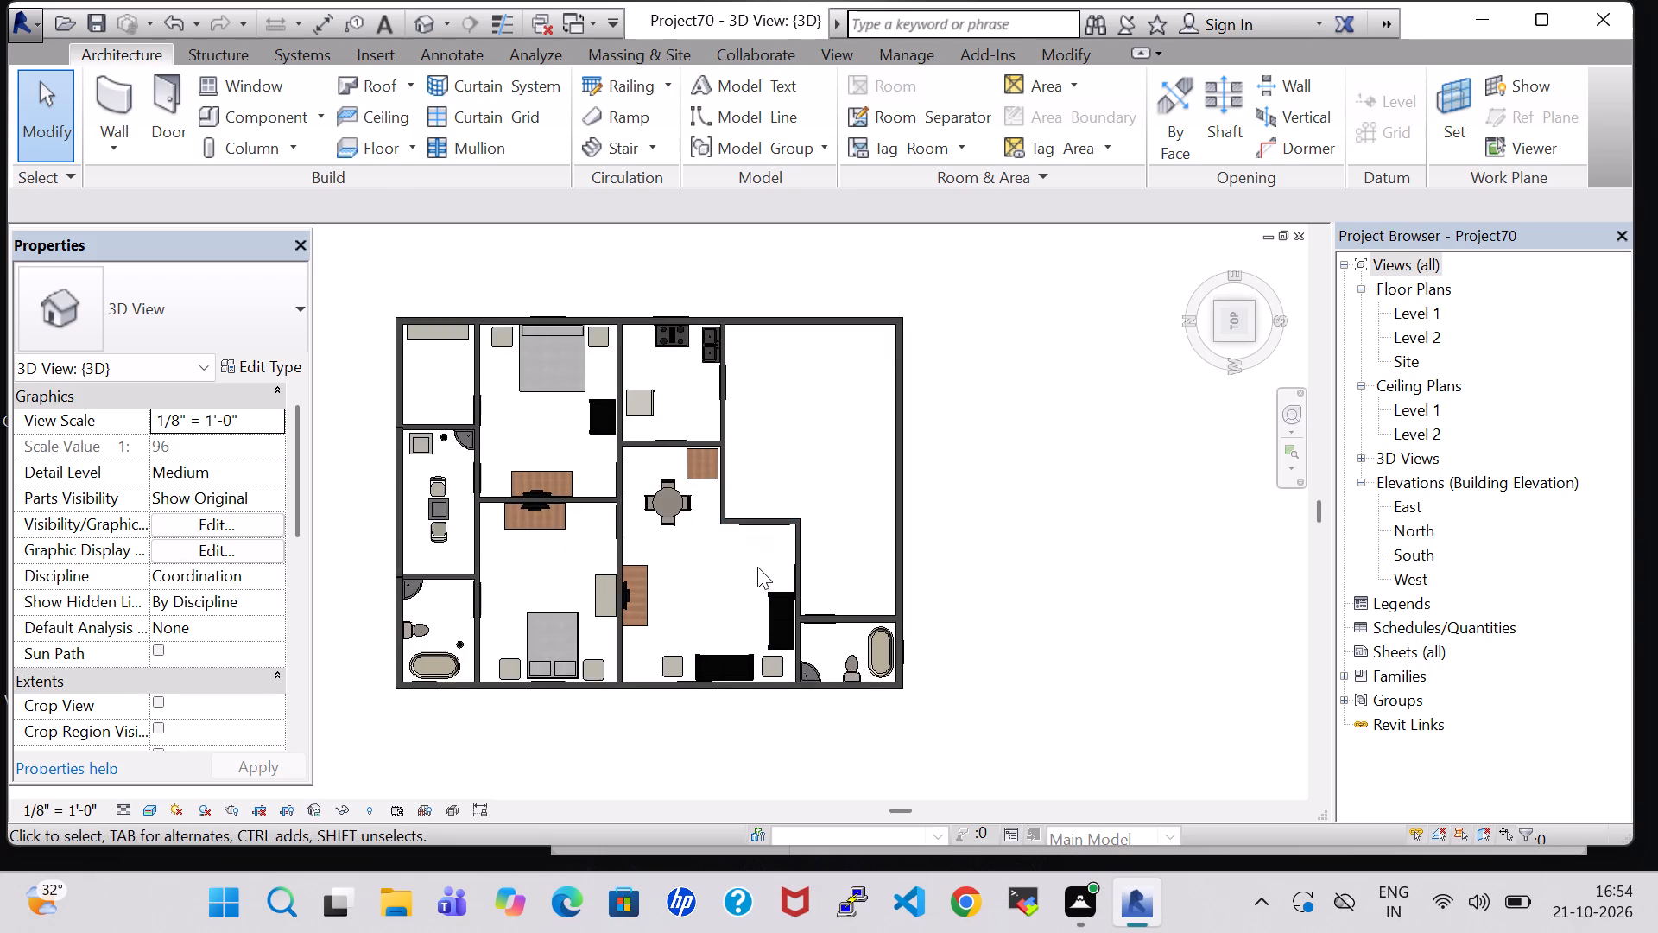
{"action": "left_click", "coordinate": [367, 670]}
{"action": "right_click", "coordinate": [370, 666]}
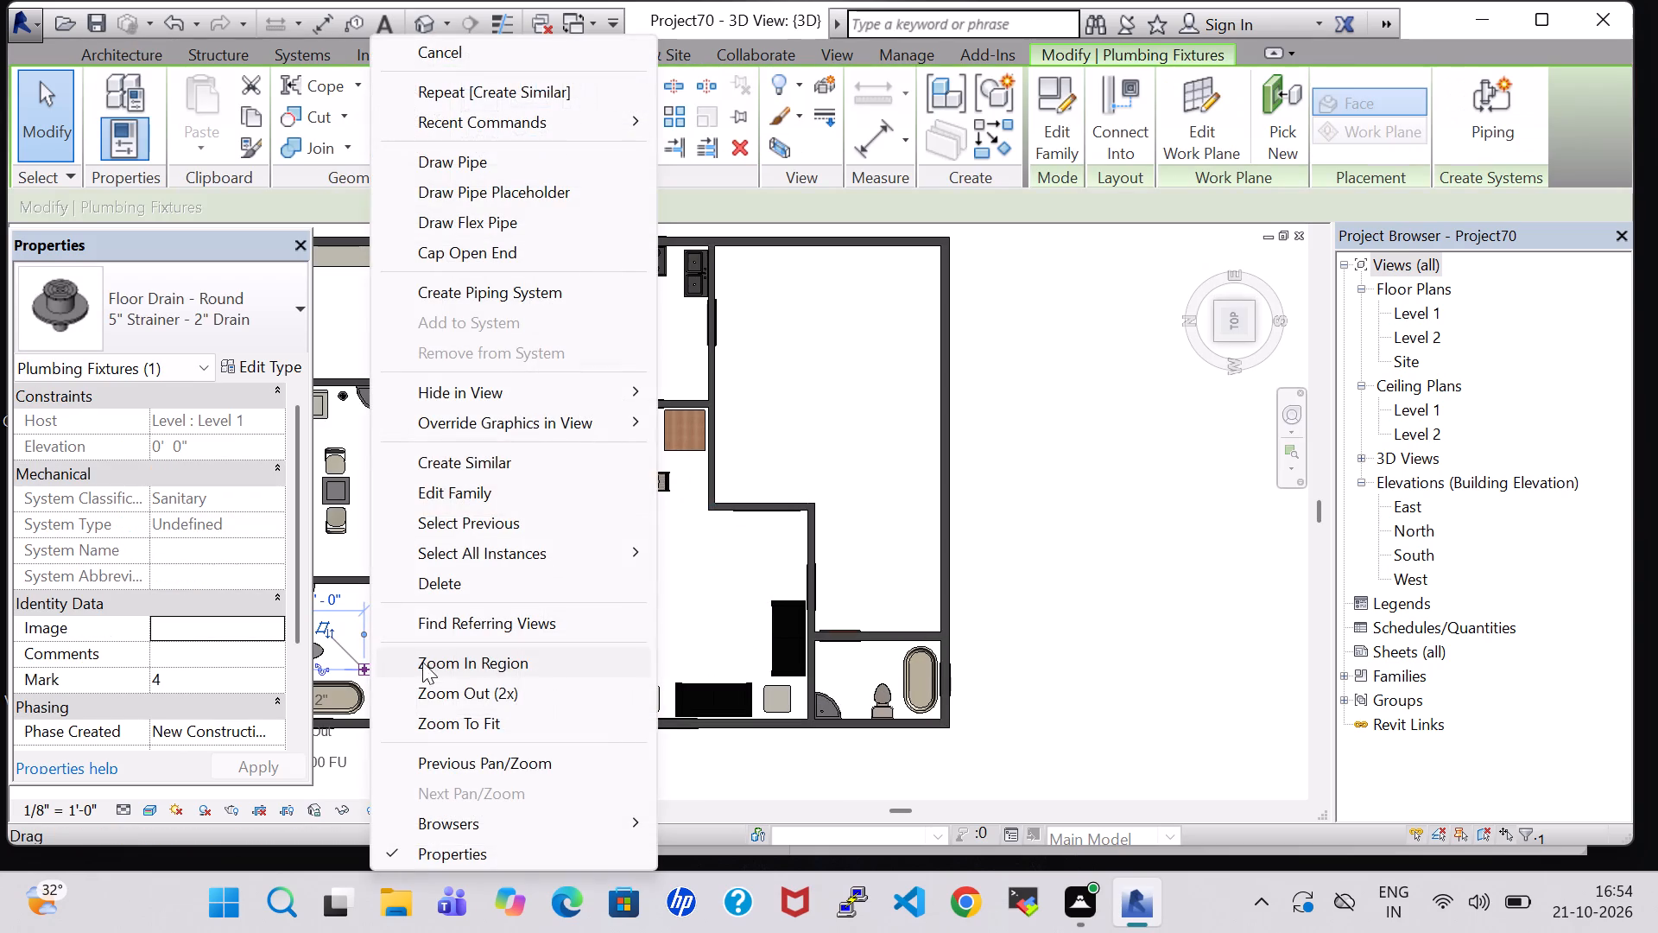
{"action": "left_click", "coordinate": [516, 474]}
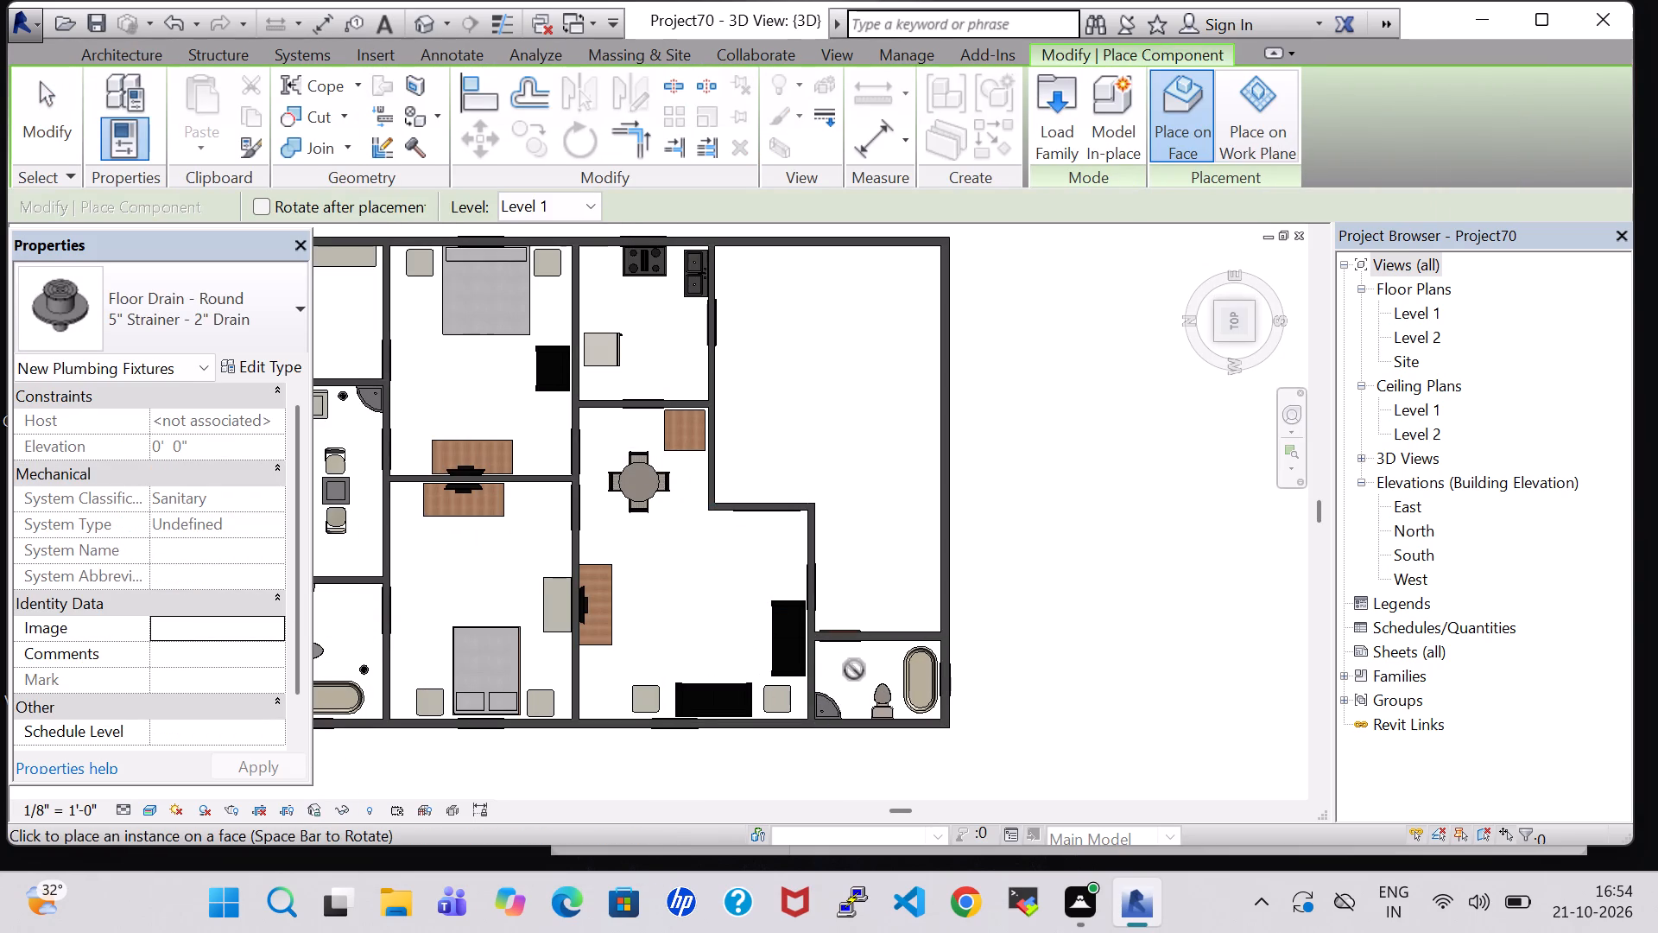
{"action": "left_click", "coordinate": [1262, 130]}
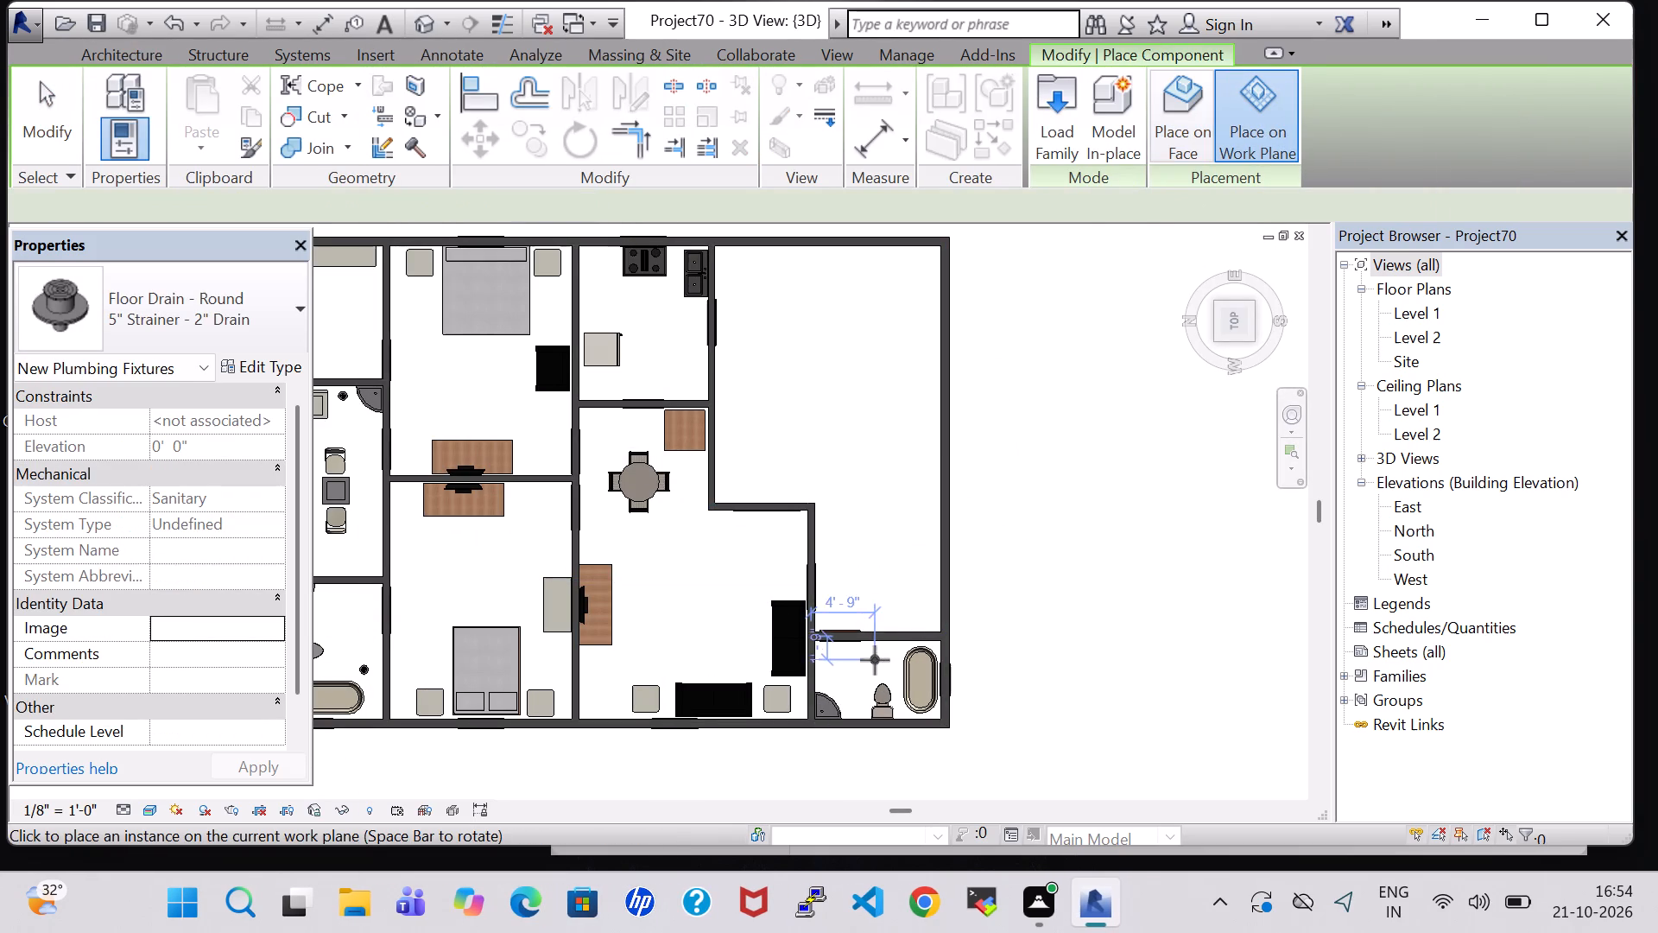
{"action": "scroll", "coordinate": [875, 662], "scroll_direction": "up", "scroll_amount": 7}
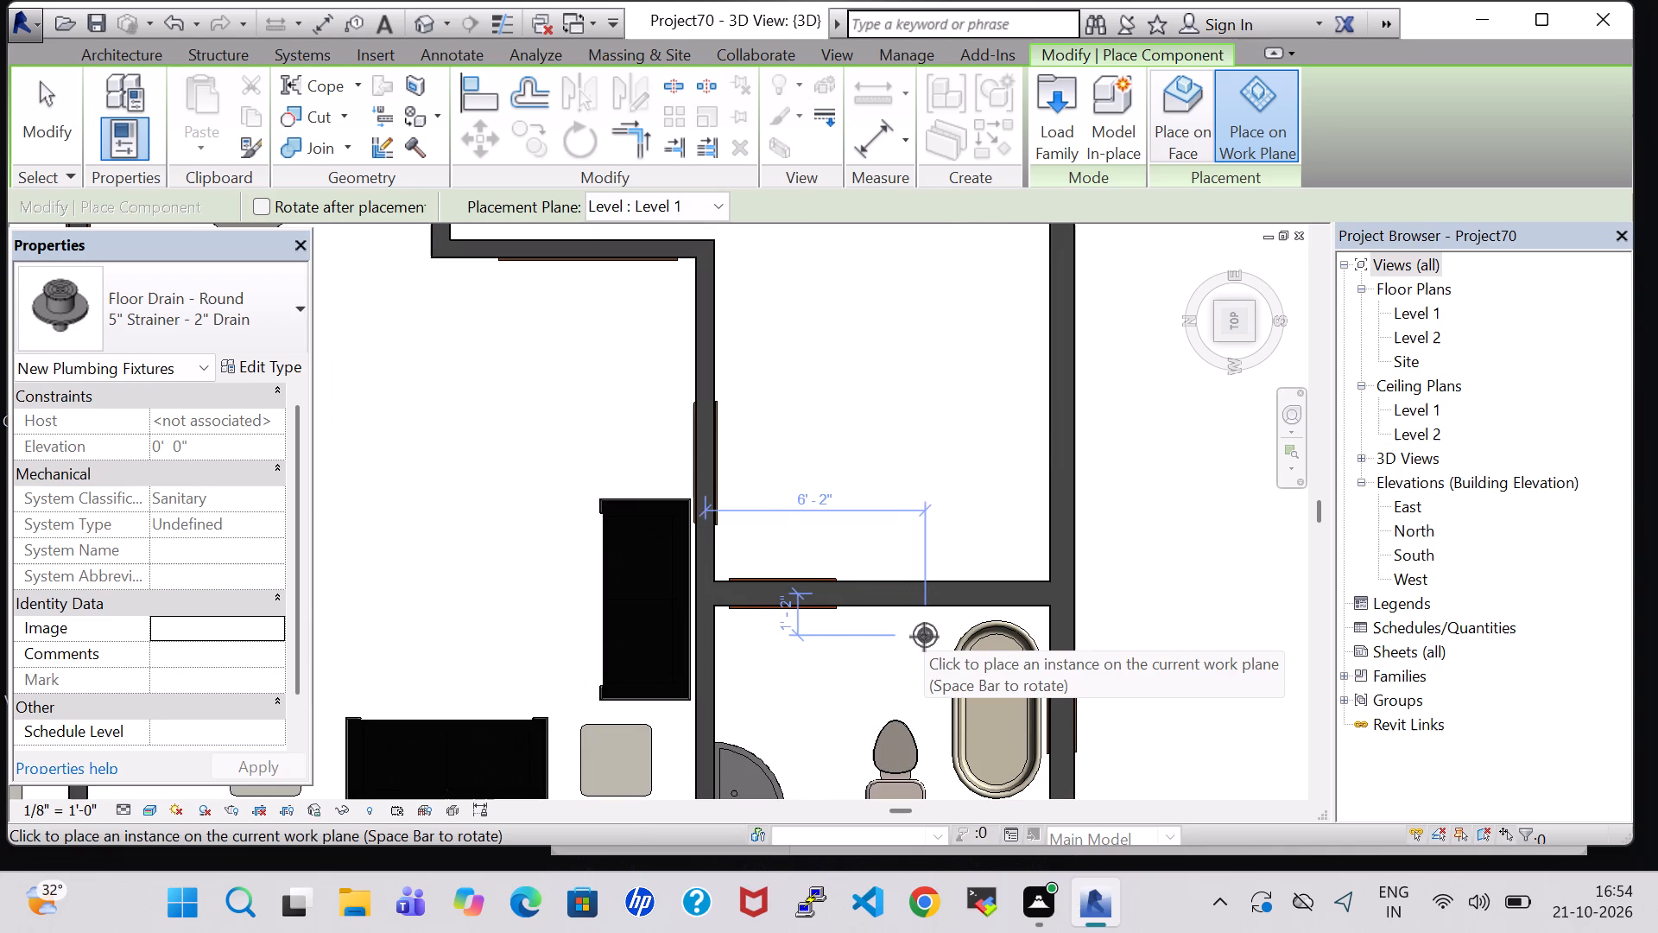
{"action": "left_click", "coordinate": [921, 637]}
{"action": "key", "text": "Escape"}
{"action": "key", "text": "Escape"}
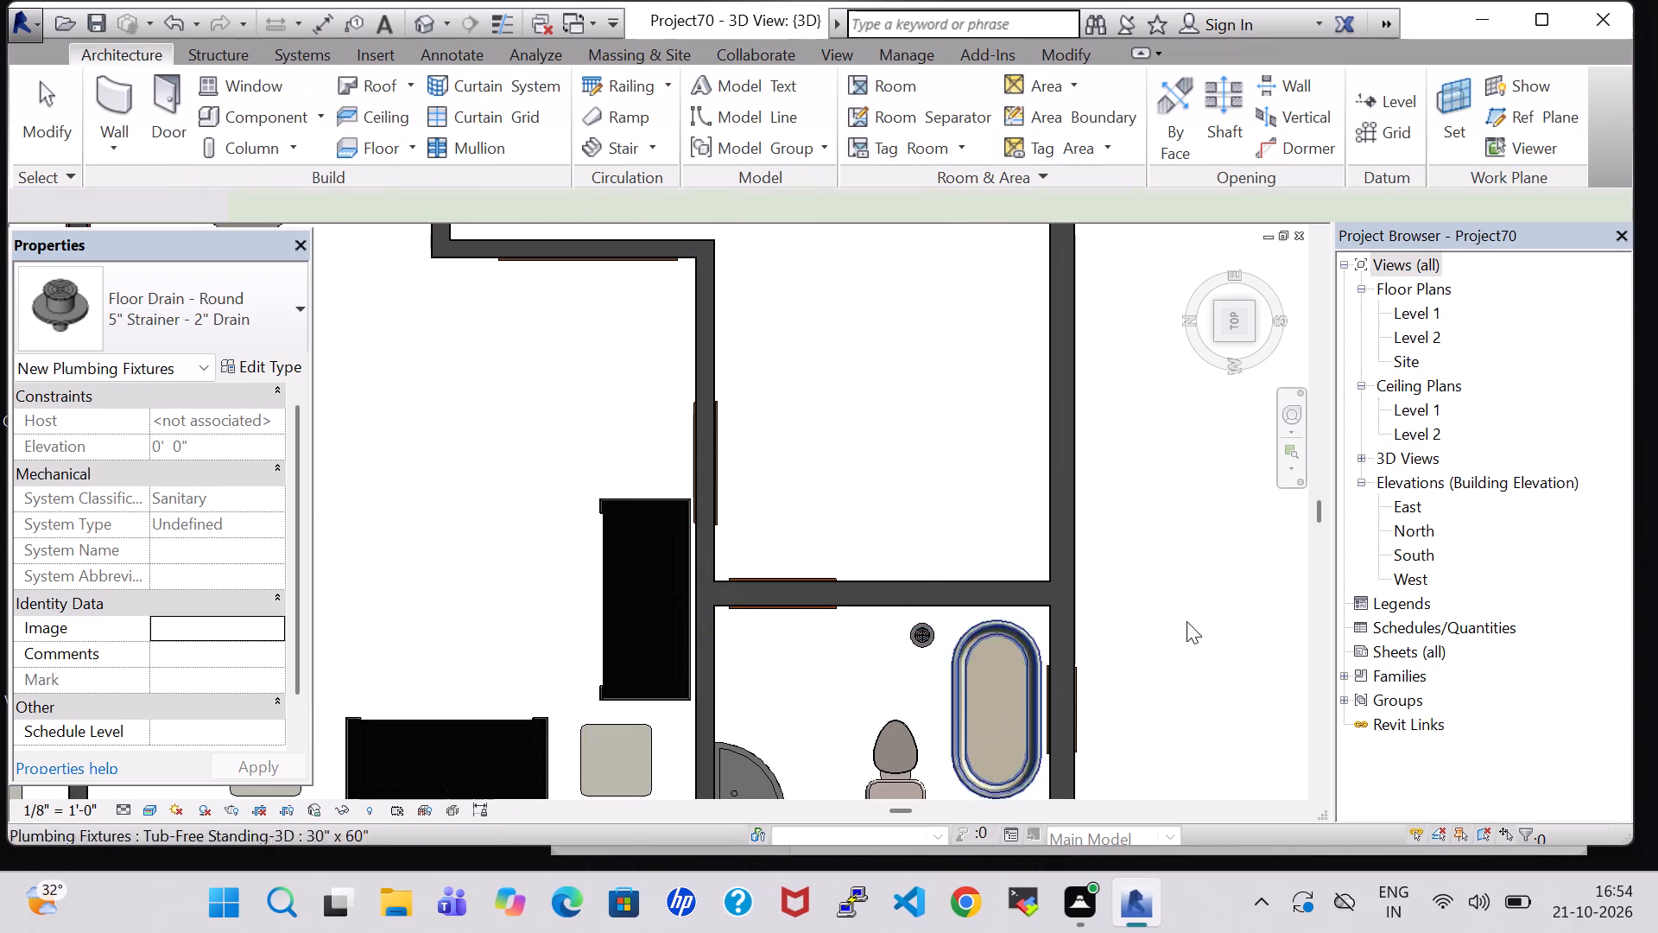
On the Level 1 floor plan, place a tagged room in the small lower washroom and name it BATH.
{"action": "double_click", "coordinate": [1410, 315]}
{"action": "scroll", "coordinate": [1013, 575], "scroll_direction": "down", "scroll_amount": 1}
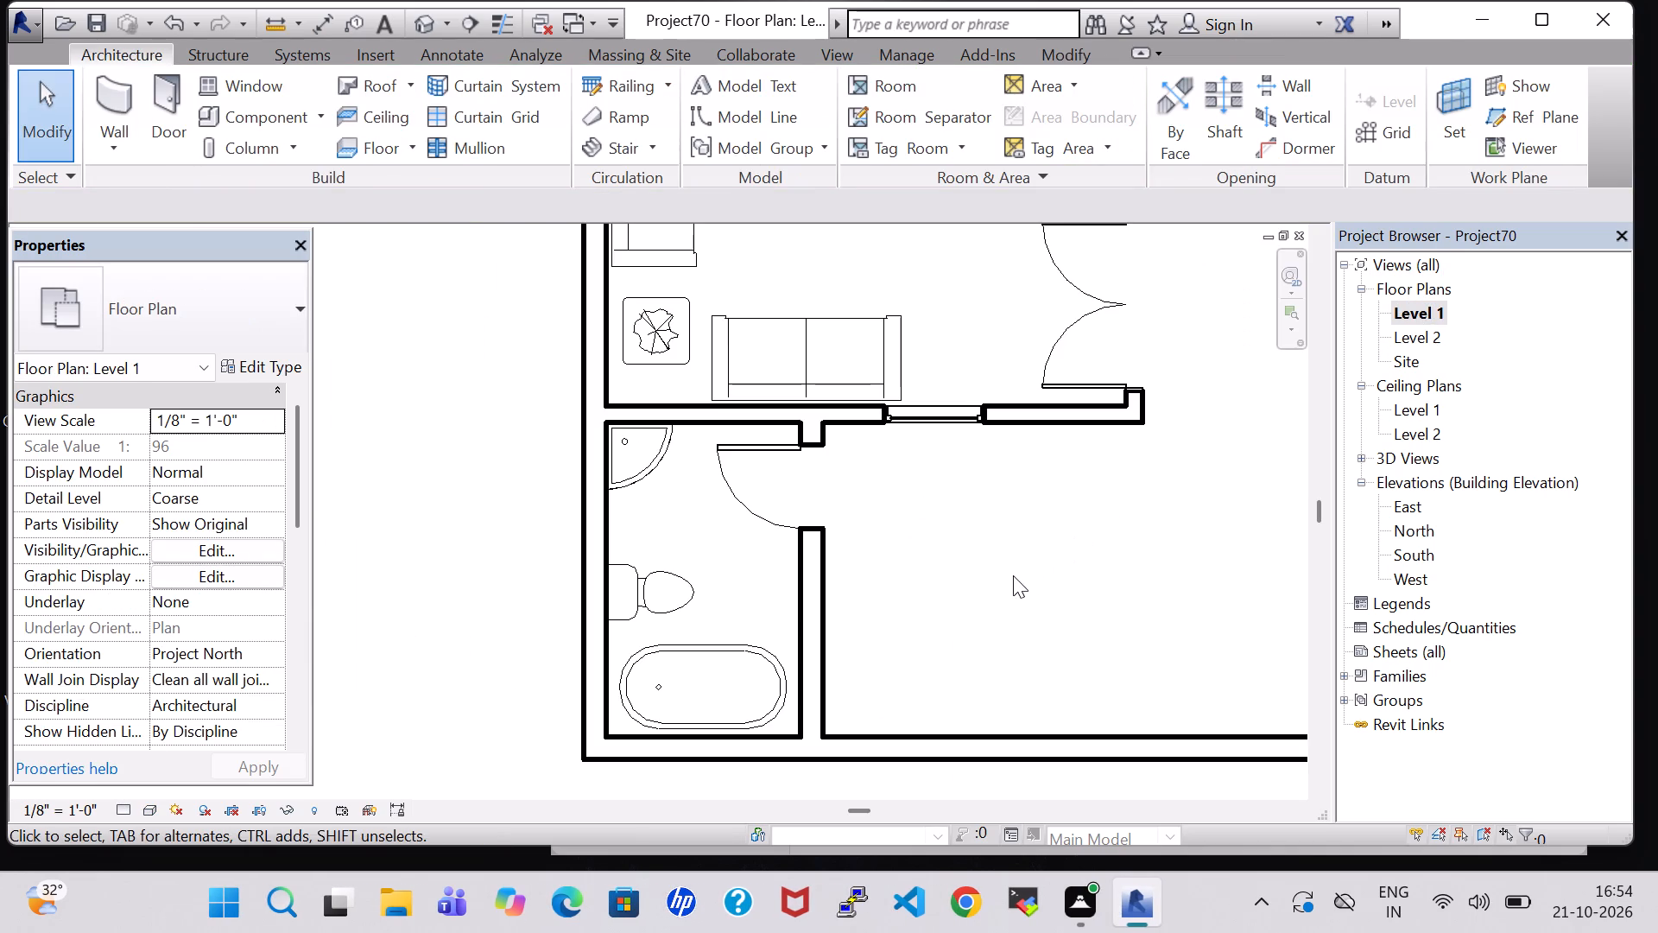
{"action": "scroll", "coordinate": [1013, 575], "scroll_direction": "down", "scroll_amount": 2}
{"action": "middle_click_drag", "start_coordinate": [1013, 575], "coordinate": [777, 521]}
{"action": "scroll", "coordinate": [782, 513], "scroll_direction": "down", "scroll_amount": 3}
{"action": "middle_click_drag", "start_coordinate": [782, 513], "coordinate": [782, 598]}
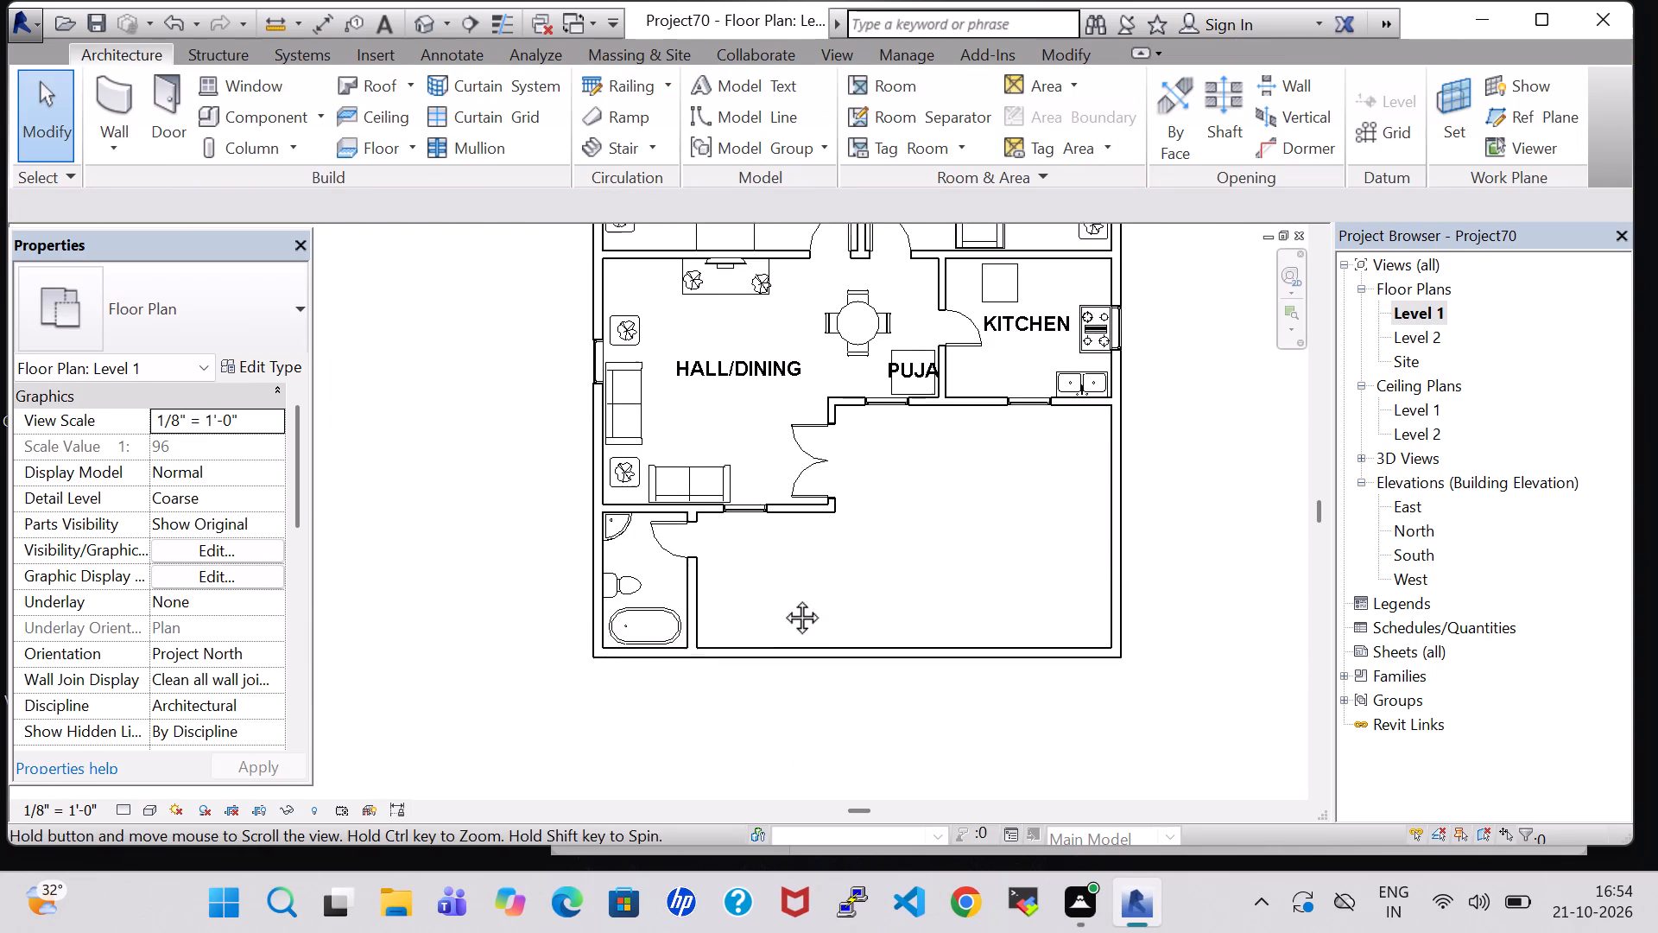
{"action": "middle_click_drag", "start_coordinate": [782, 598], "coordinate": [782, 602]}
{"action": "left_click", "coordinate": [887, 81]}
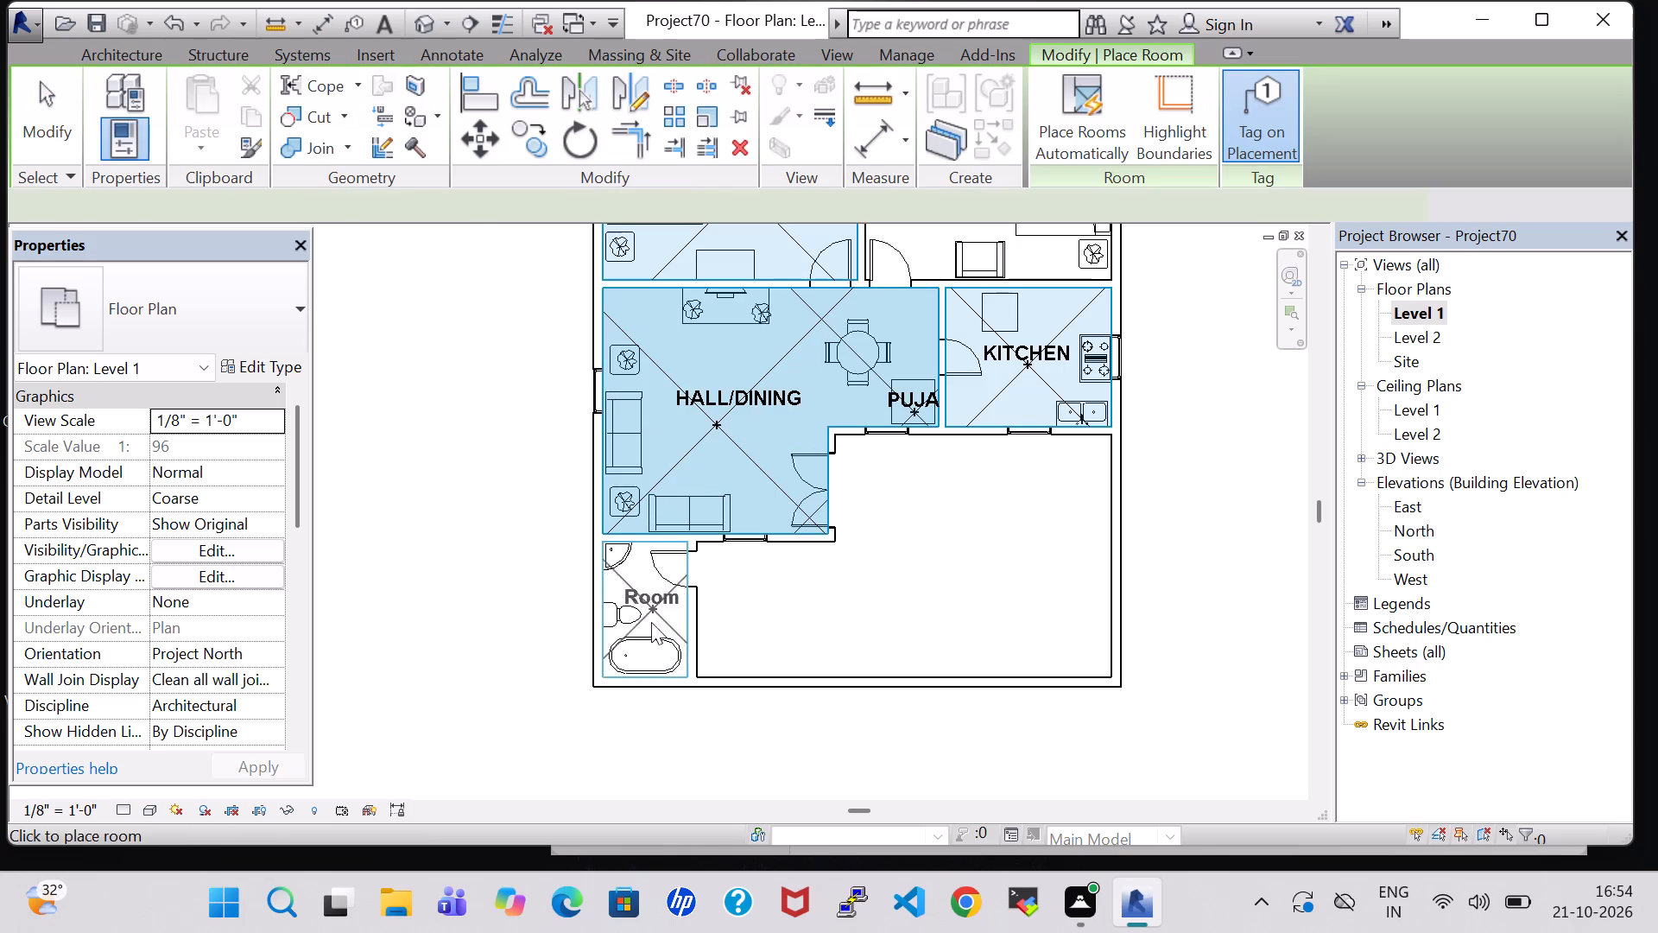
{"action": "left_click", "coordinate": [648, 623]}
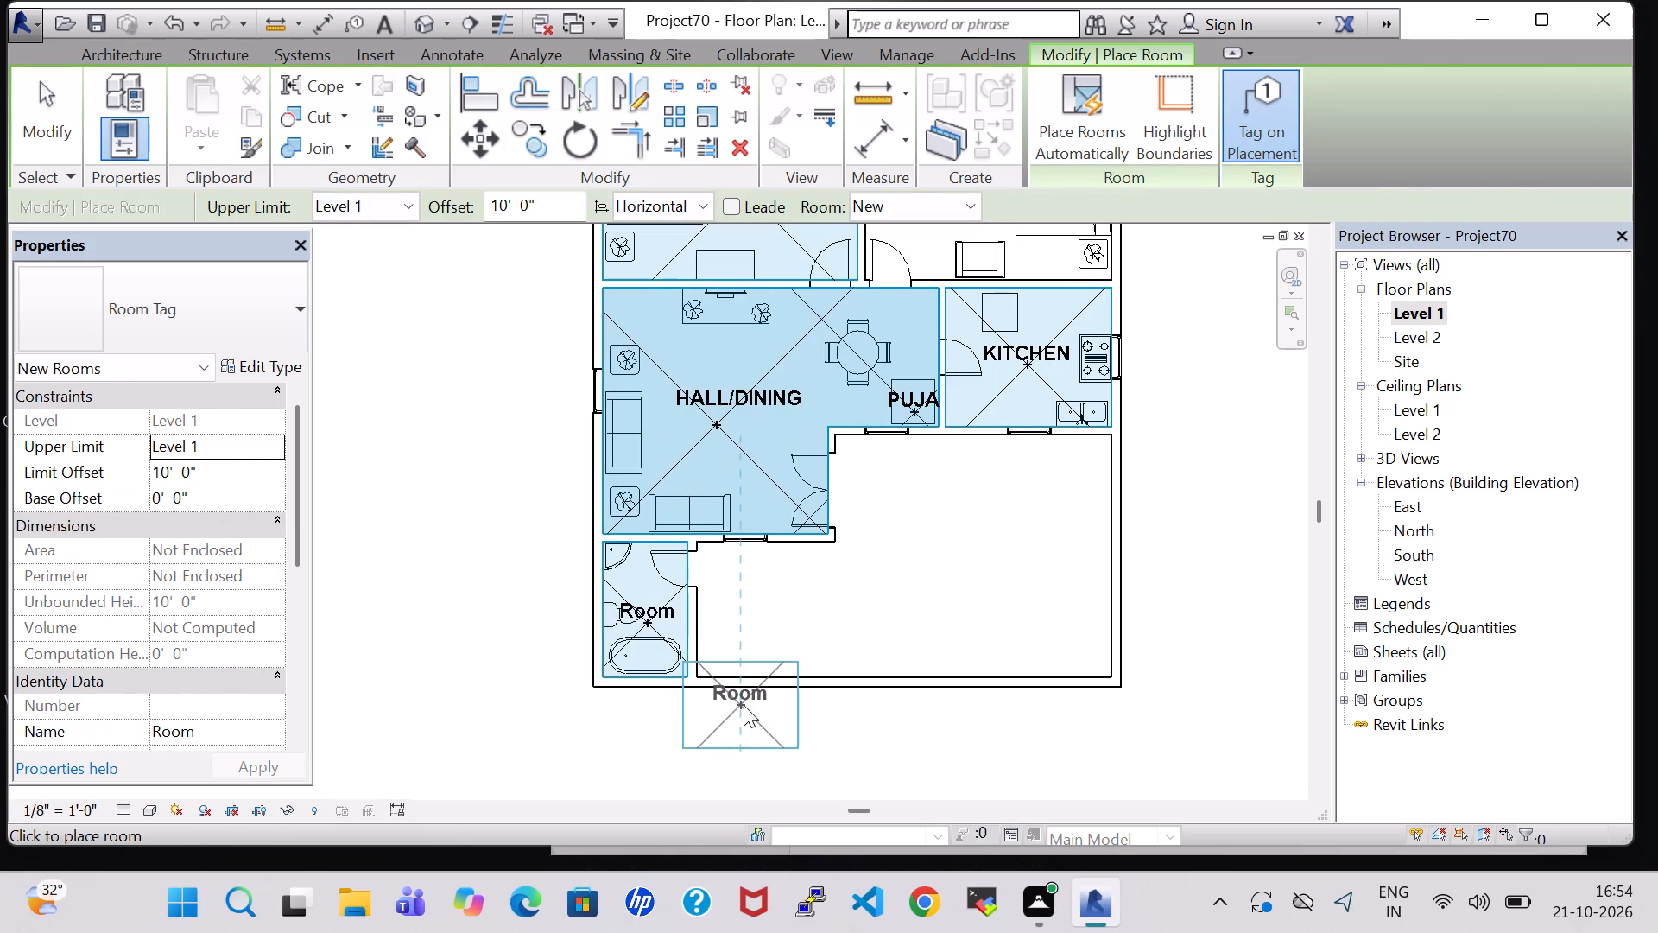
{"action": "key", "text": "Escape"}
{"action": "key", "text": "Escape"}
{"action": "double_click", "coordinate": [668, 606]}
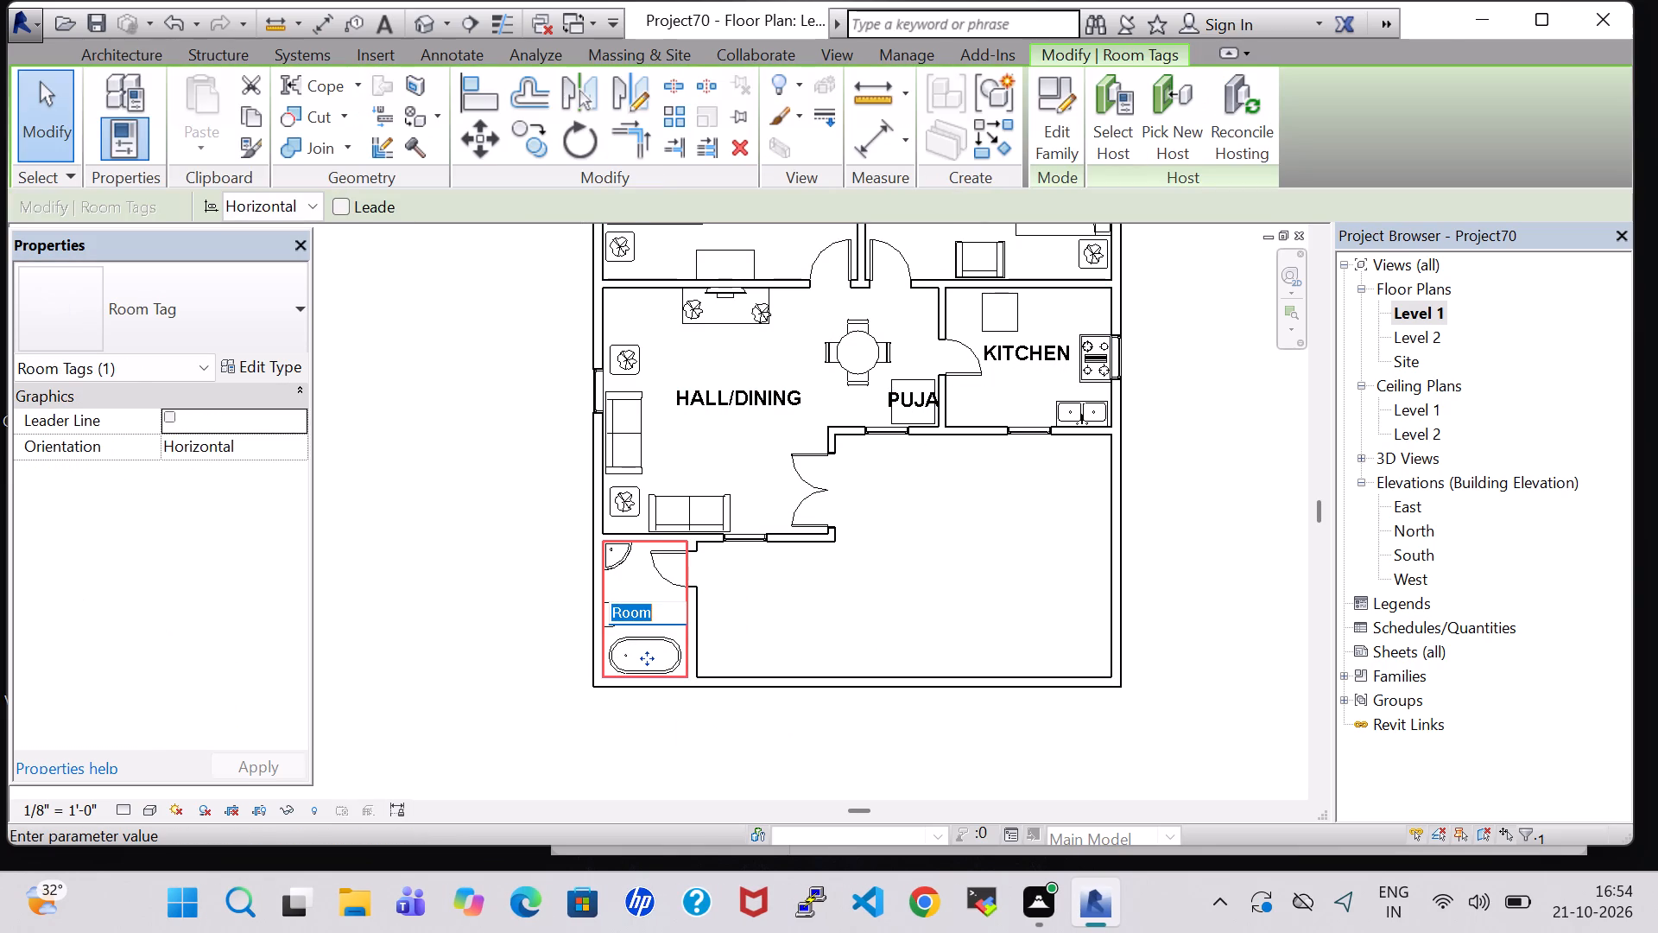
{"action": "key", "text": "BackSpace"}
{"action": "type", "text": "BATH"}
{"action": "key", "text": "Return"}
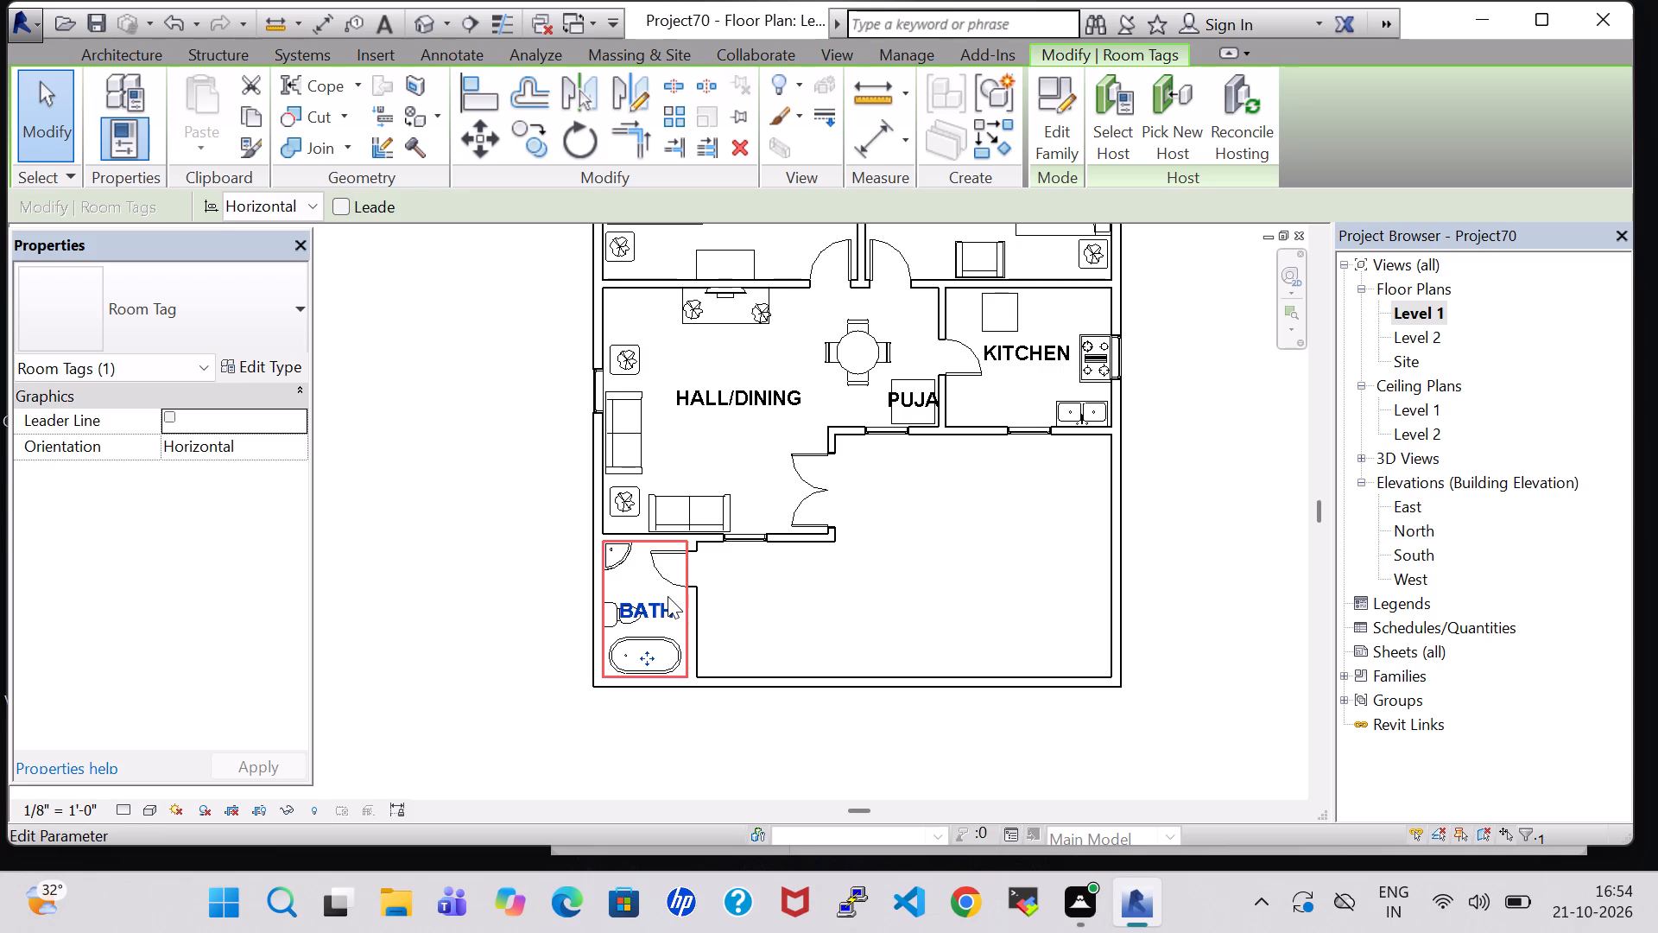
{"action": "left_click", "coordinate": [789, 718]}
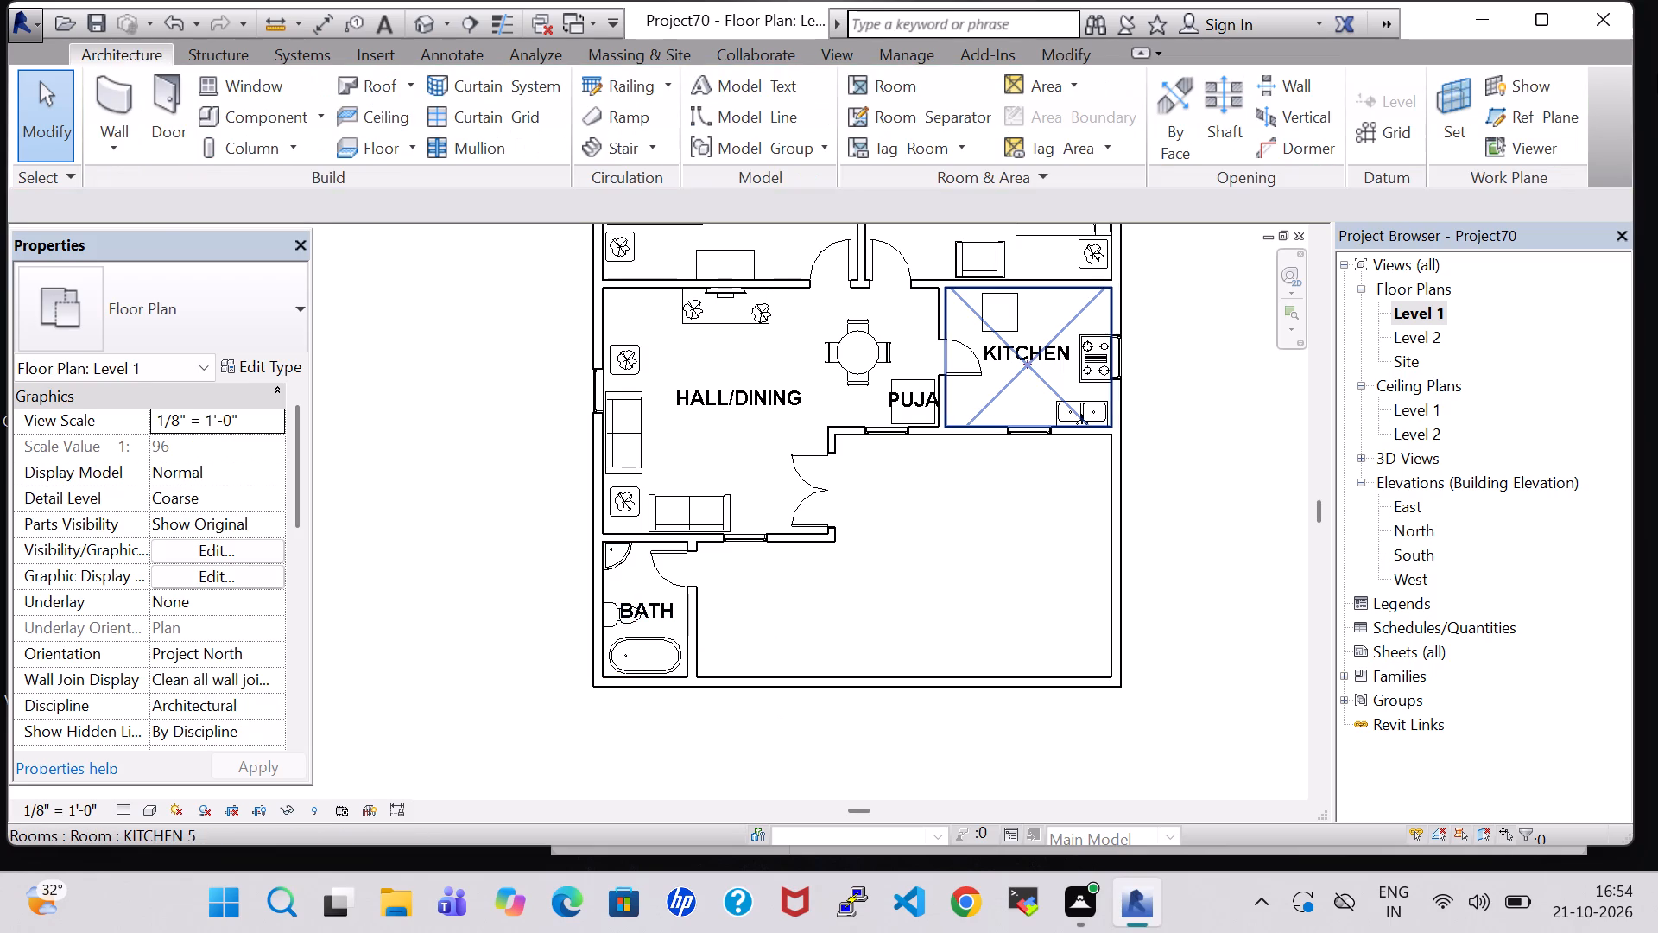
Place a tagged room in the unlabelled bedroom below the UTILITY and DRESS rooms and name it BEDROOM.
{"action": "scroll", "coordinate": [1162, 357], "scroll_direction": "down", "scroll_amount": 1}
{"action": "middle_click_drag", "start_coordinate": [1162, 357], "coordinate": [1092, 607]}
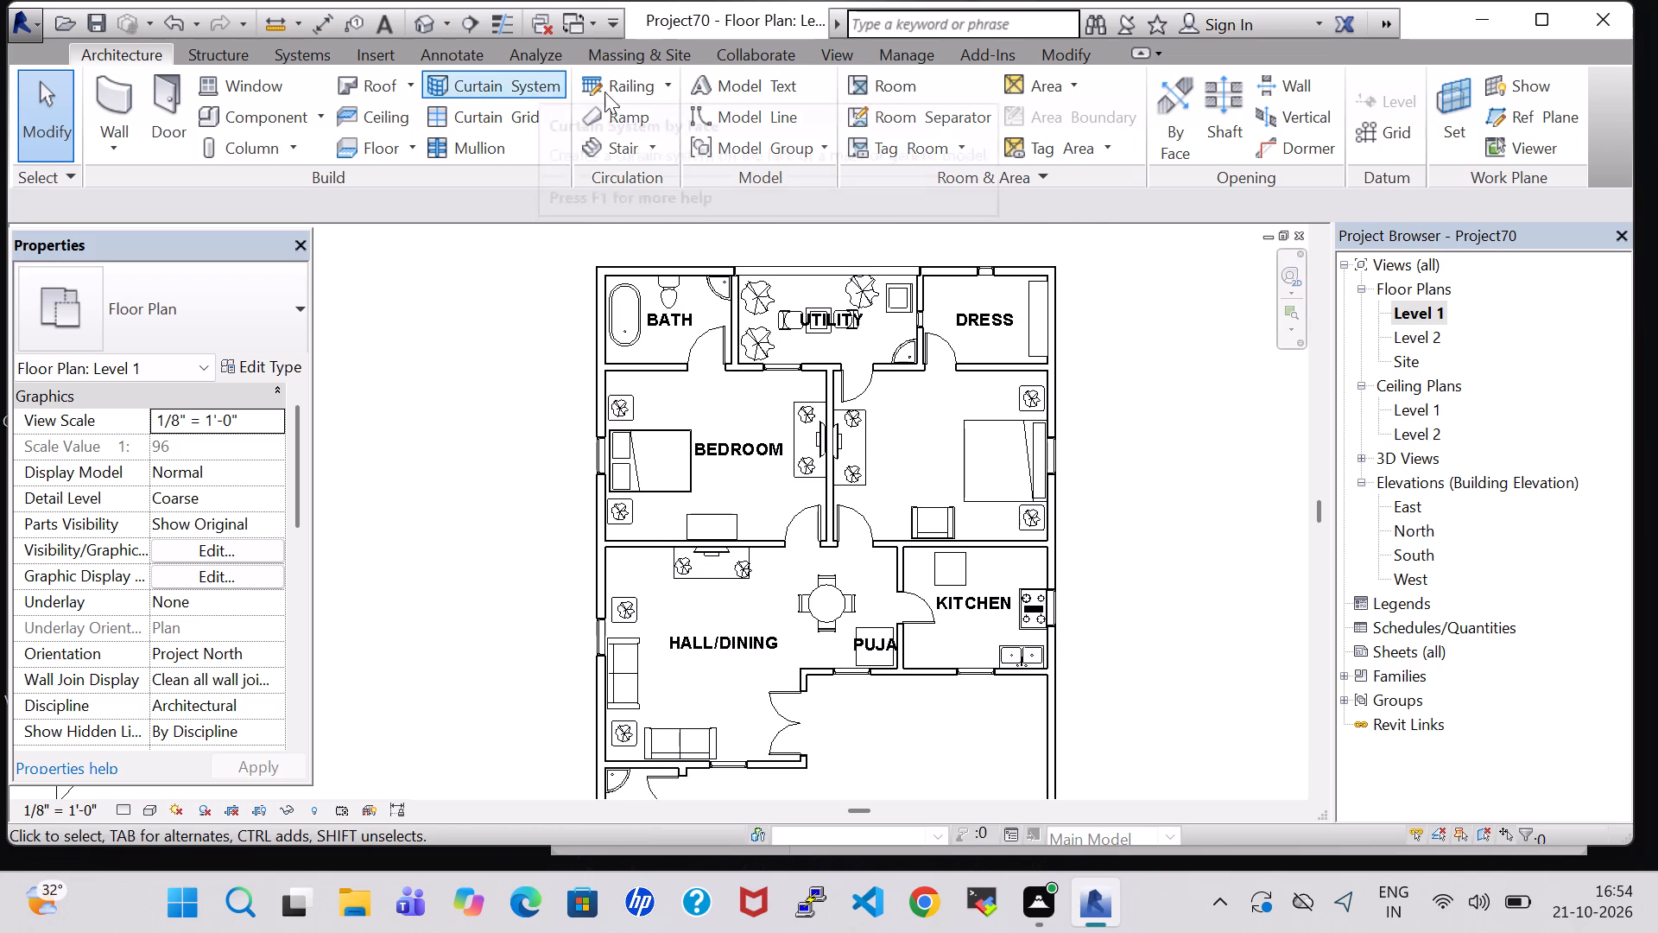
{"action": "left_click", "coordinate": [897, 90]}
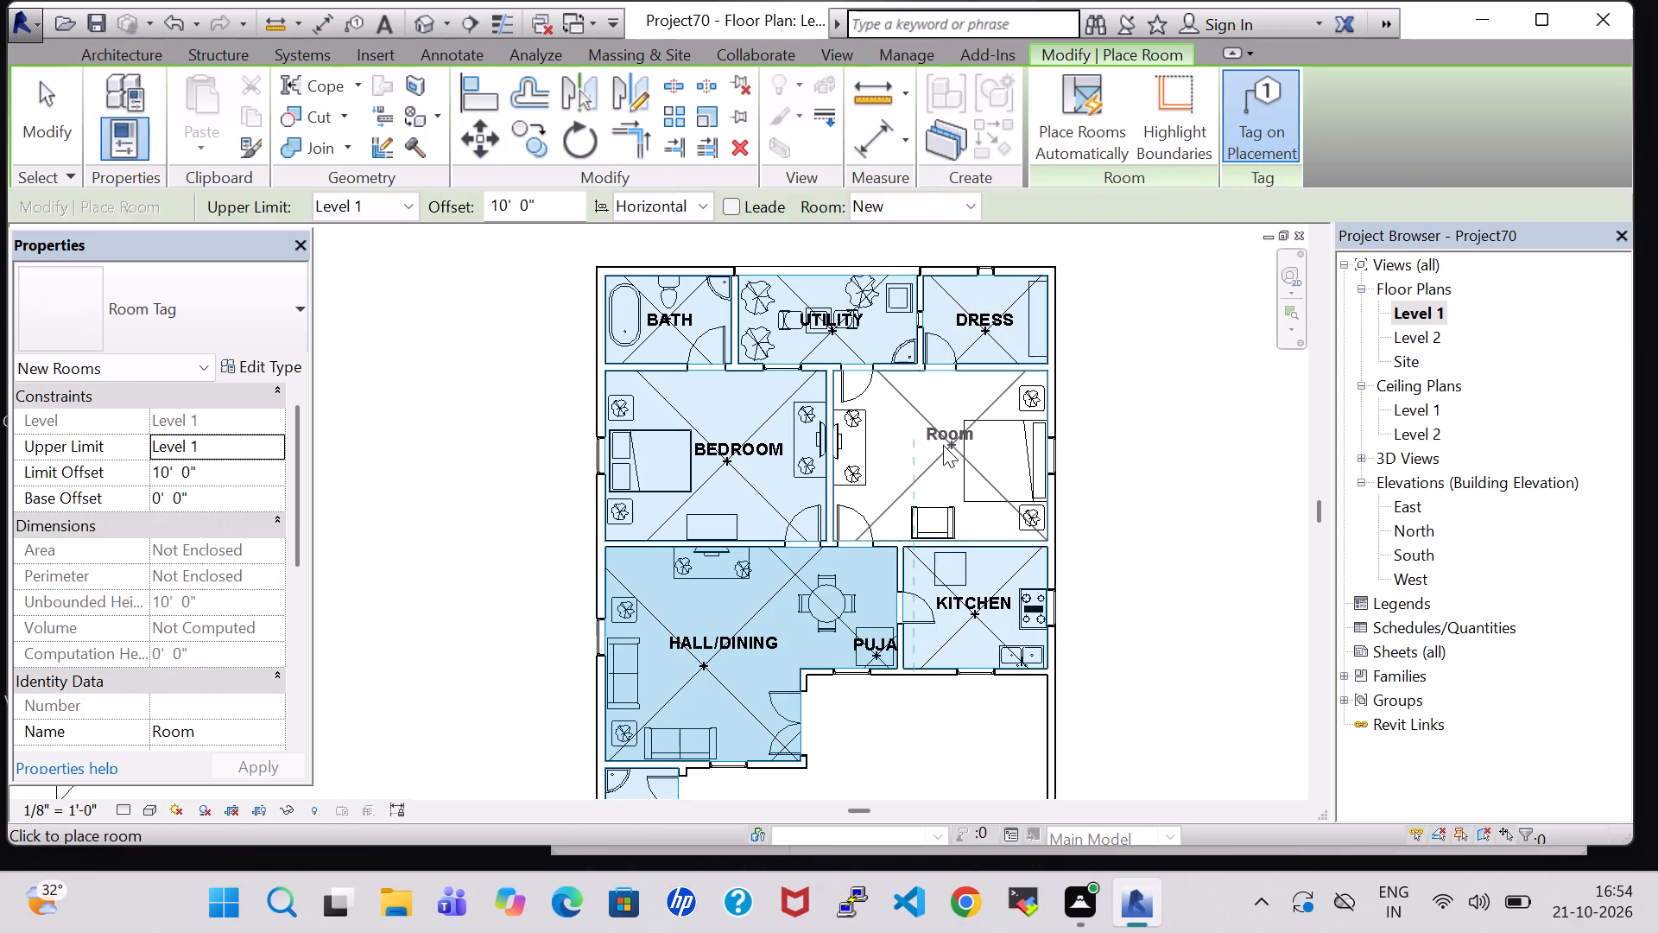
{"action": "left_click", "coordinate": [943, 457]}
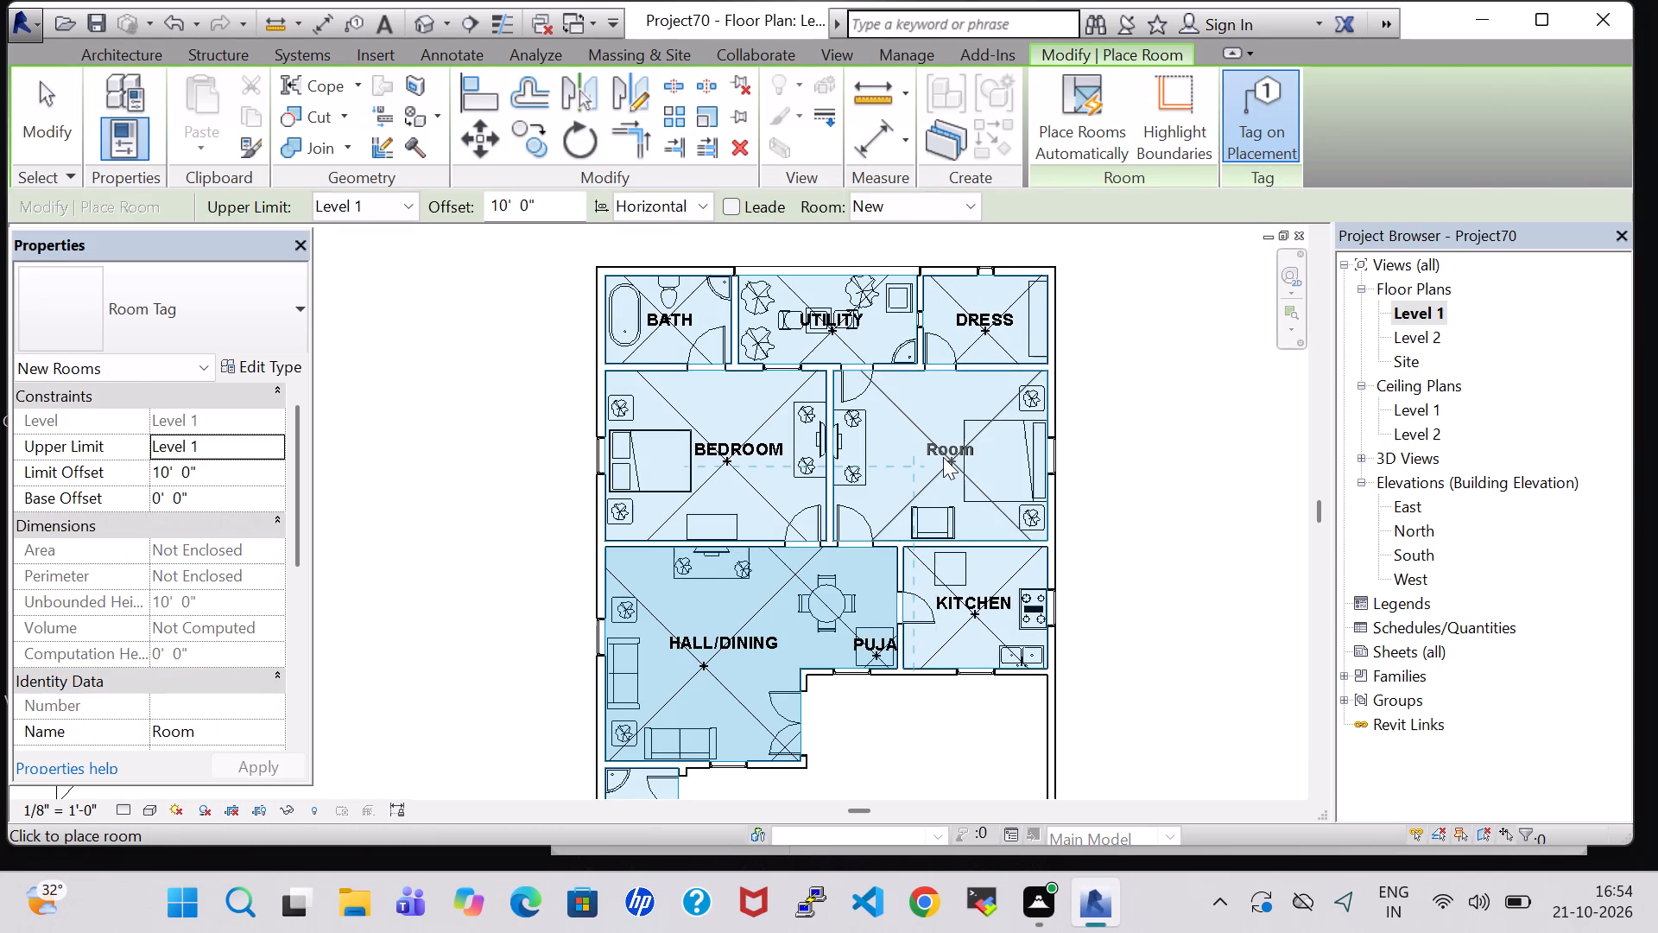
{"action": "key", "text": "Escape"}
{"action": "double_click", "coordinate": [944, 447]}
{"action": "key", "text": "BackSpace"}
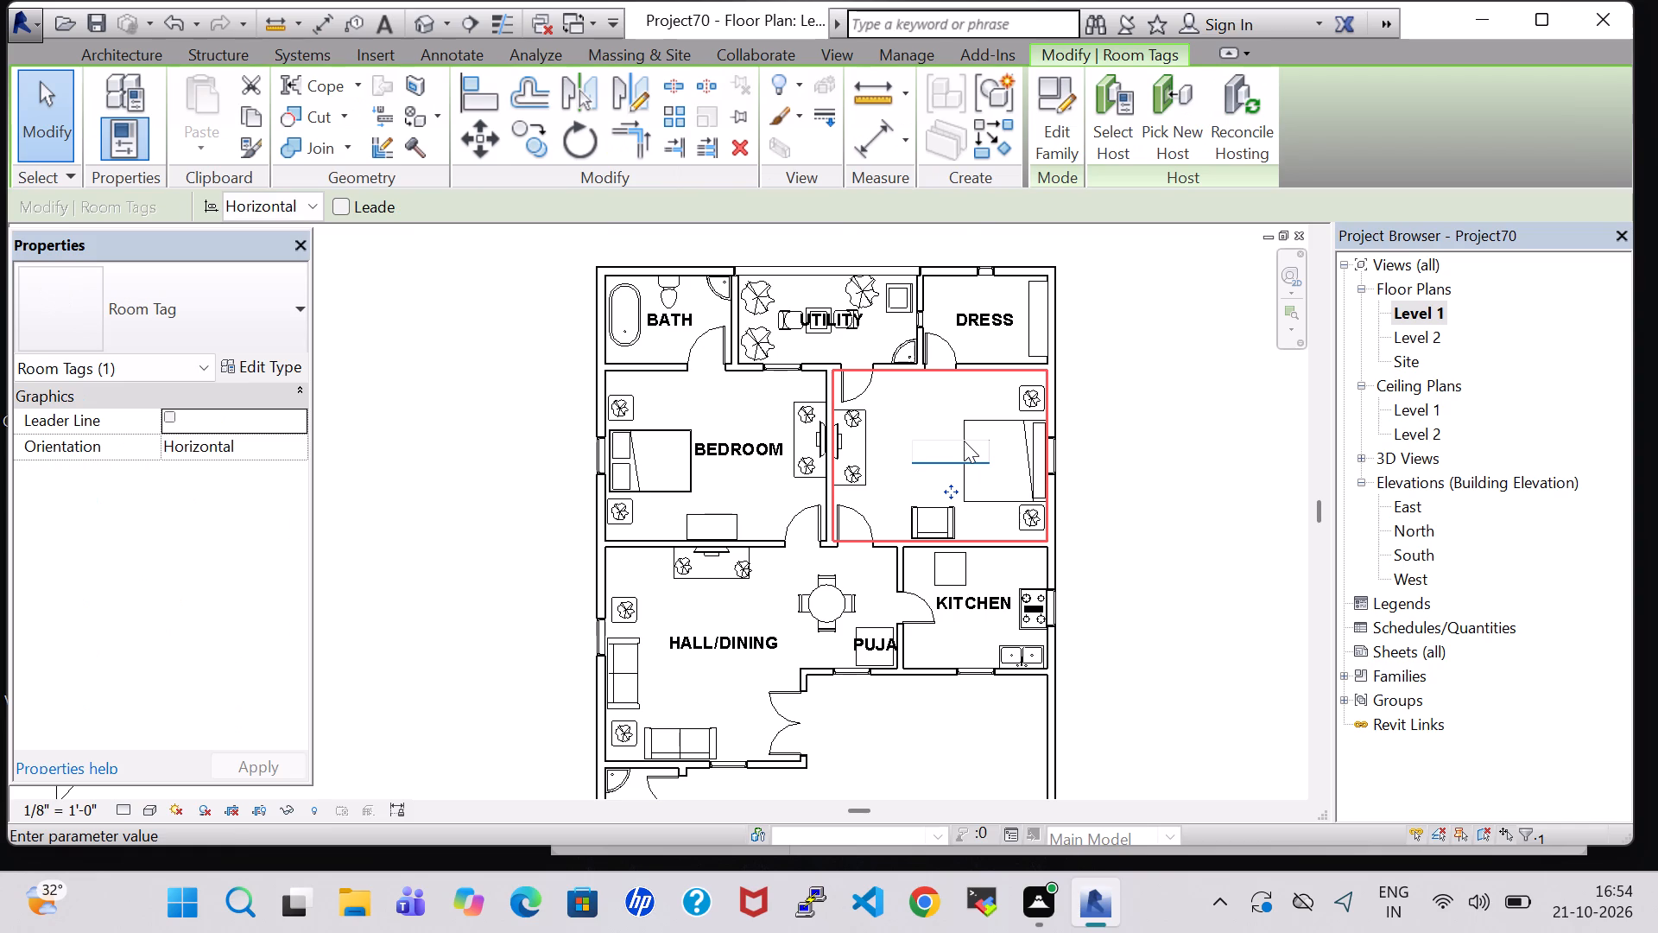
{"action": "type", "text": "BEDROOM"}
{"action": "key", "text": "Return"}
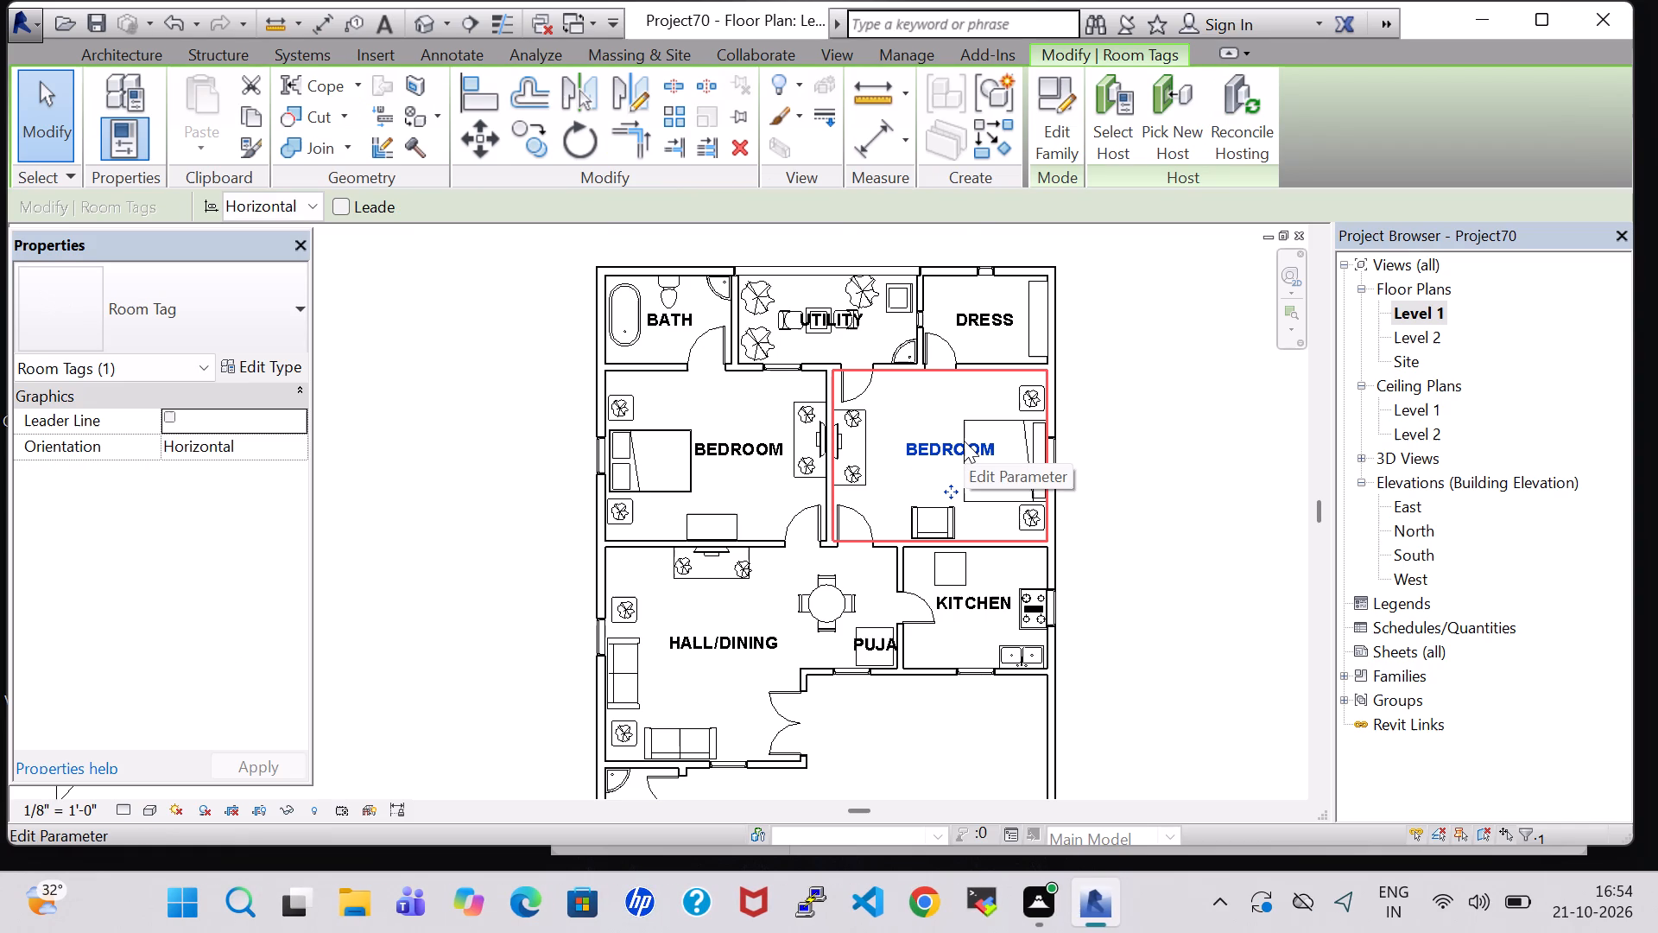
Nudge the new BEDROOM tag sideways, clear of the bed.
{"action": "key", "text": "Left"}
{"action": "key", "text": "Left"}
{"action": "key", "text": "Left"}
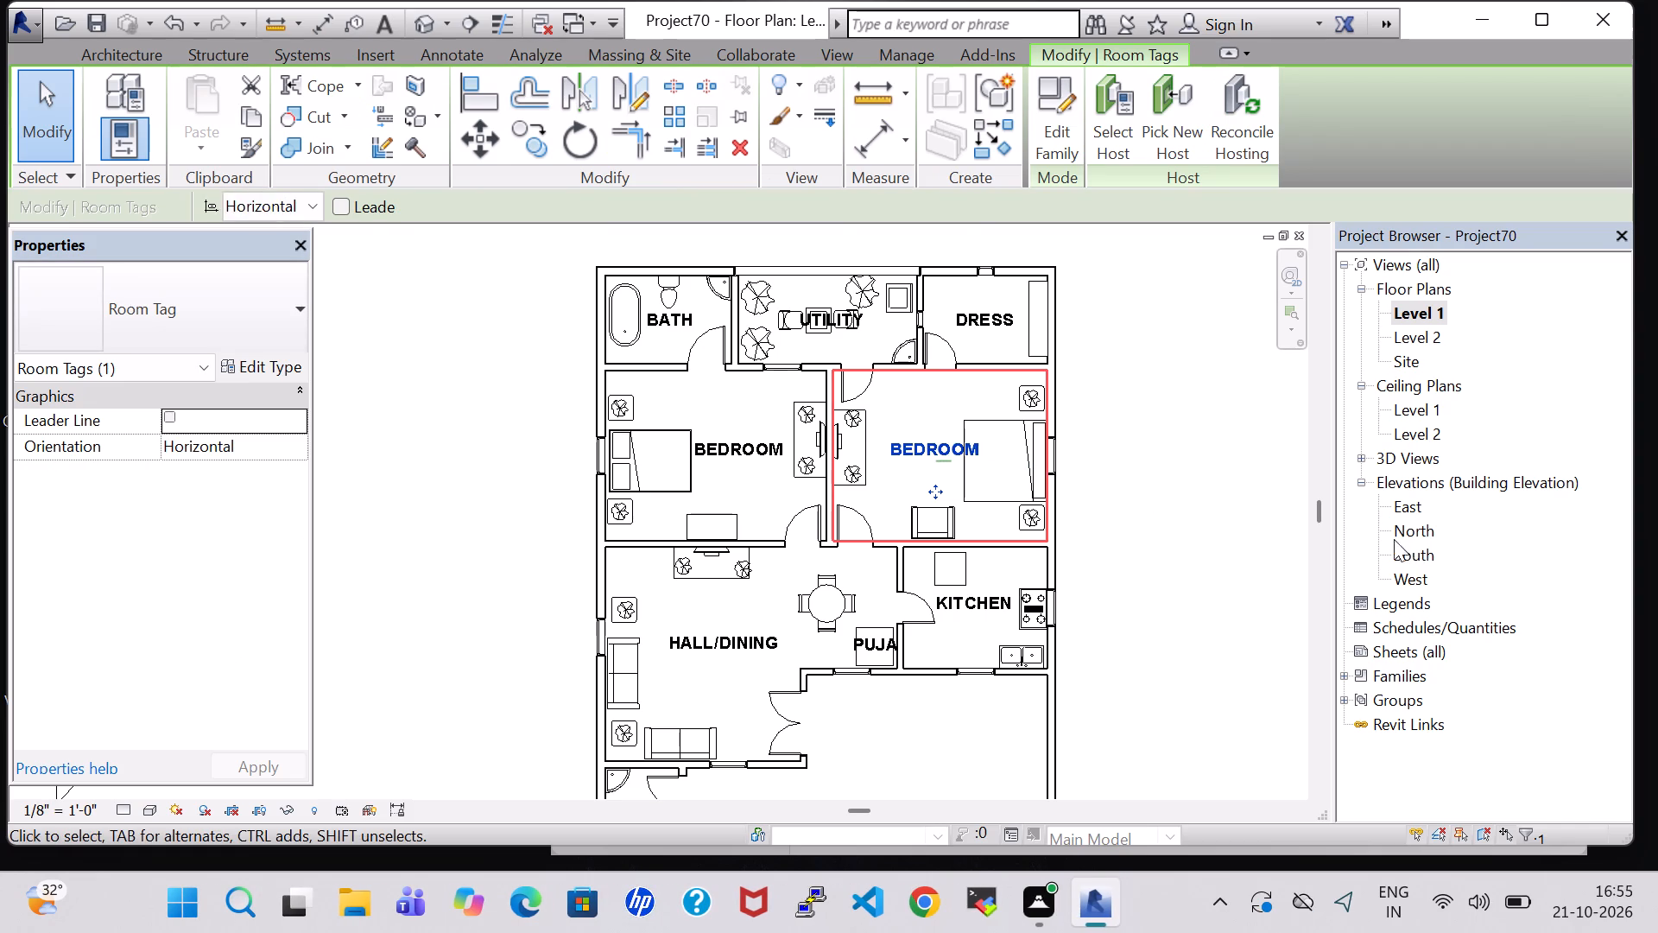
{"action": "key", "text": "Left"}
{"action": "key", "text": "Left"}
{"action": "key", "text": "Left"}
{"action": "key", "text": "Left"}
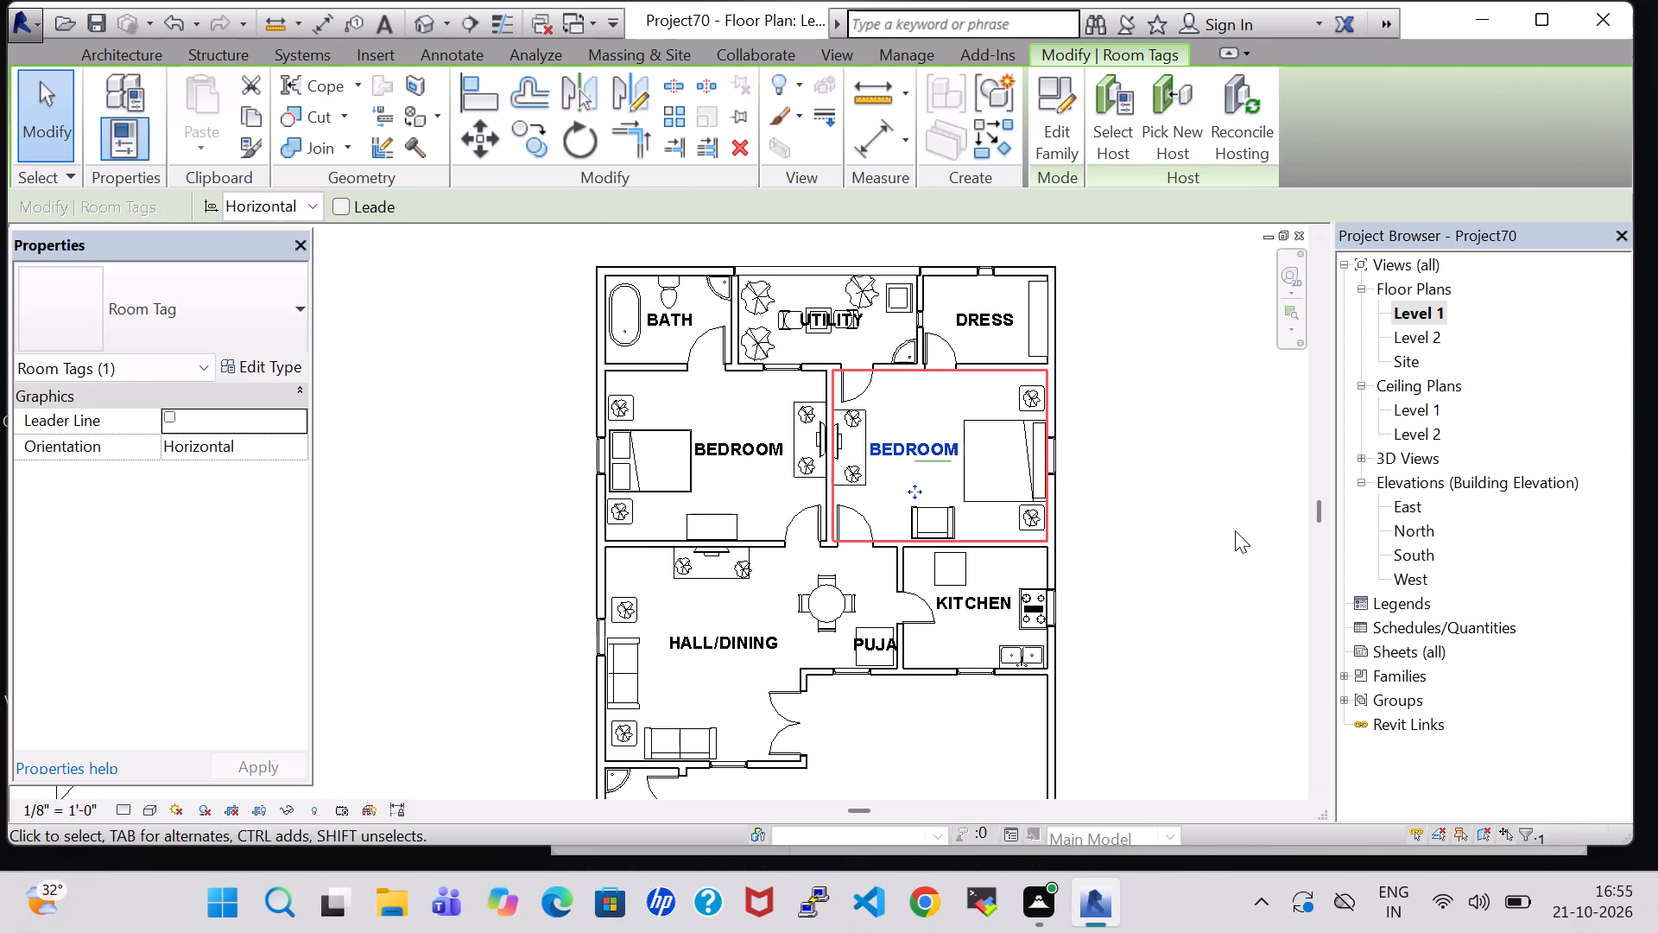
{"action": "left_click", "coordinate": [1235, 530]}
Split the outer wall with a 0' 1" joint gap at the kitchen's lower outer corner and at the end of the lower BATH's inner wall.
{"action": "scroll", "coordinate": [1235, 530], "scroll_direction": "down", "scroll_amount": 3}
{"action": "middle_click_drag", "start_coordinate": [1235, 530], "coordinate": [1197, 439]}
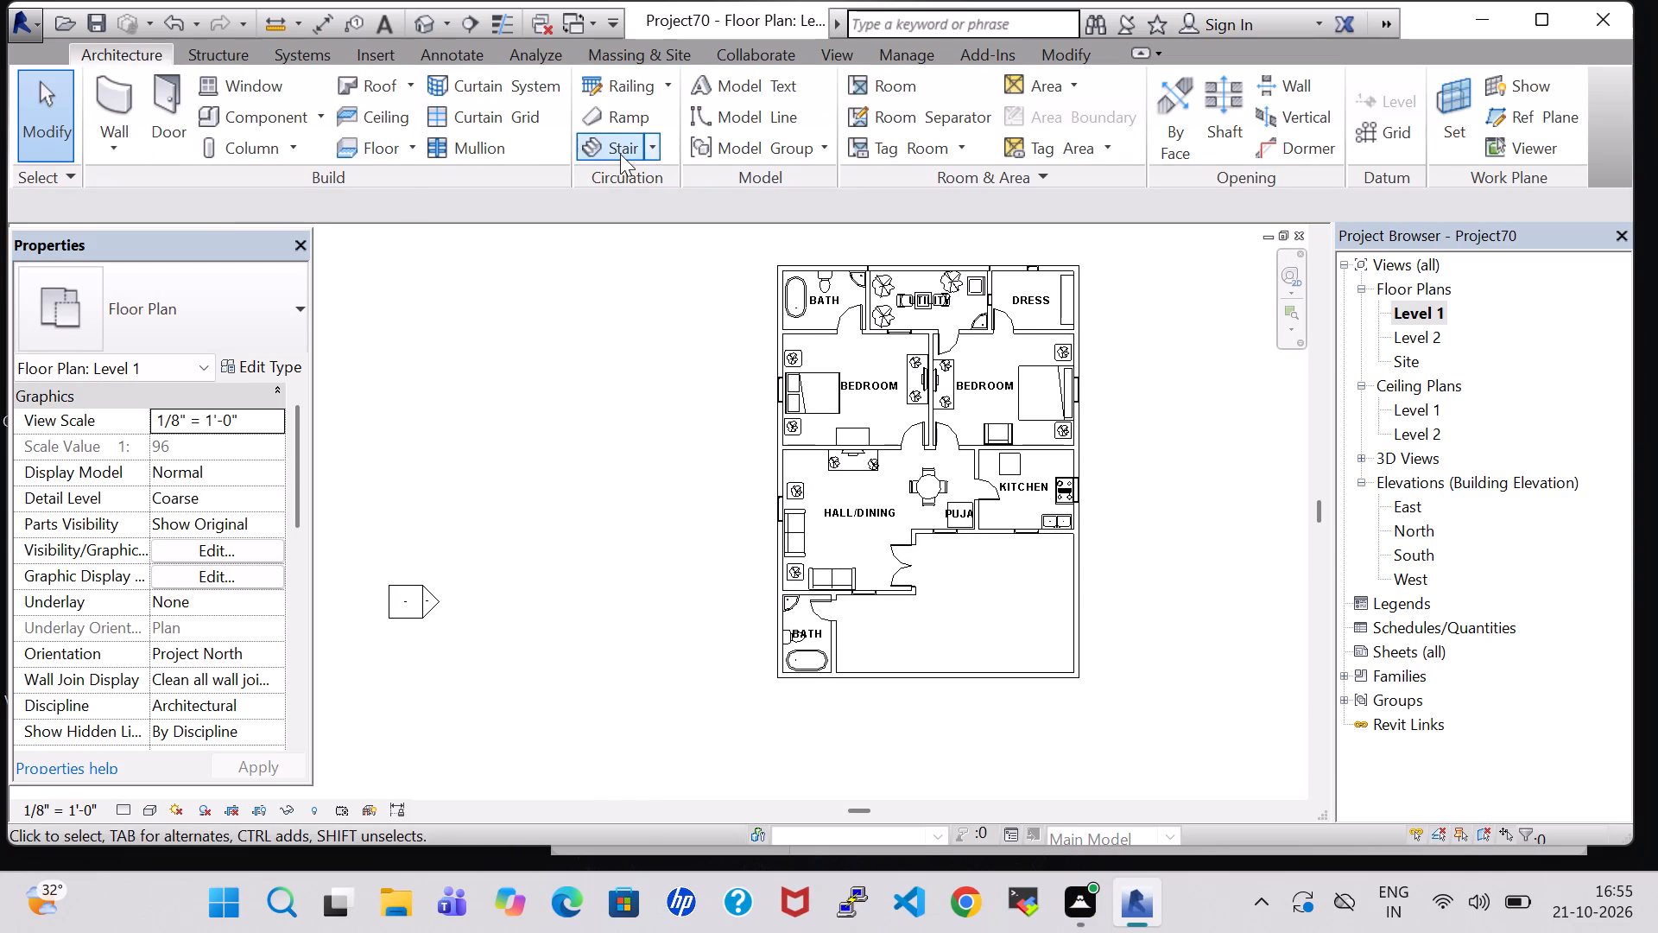
{"action": "left_click", "coordinate": [1056, 57]}
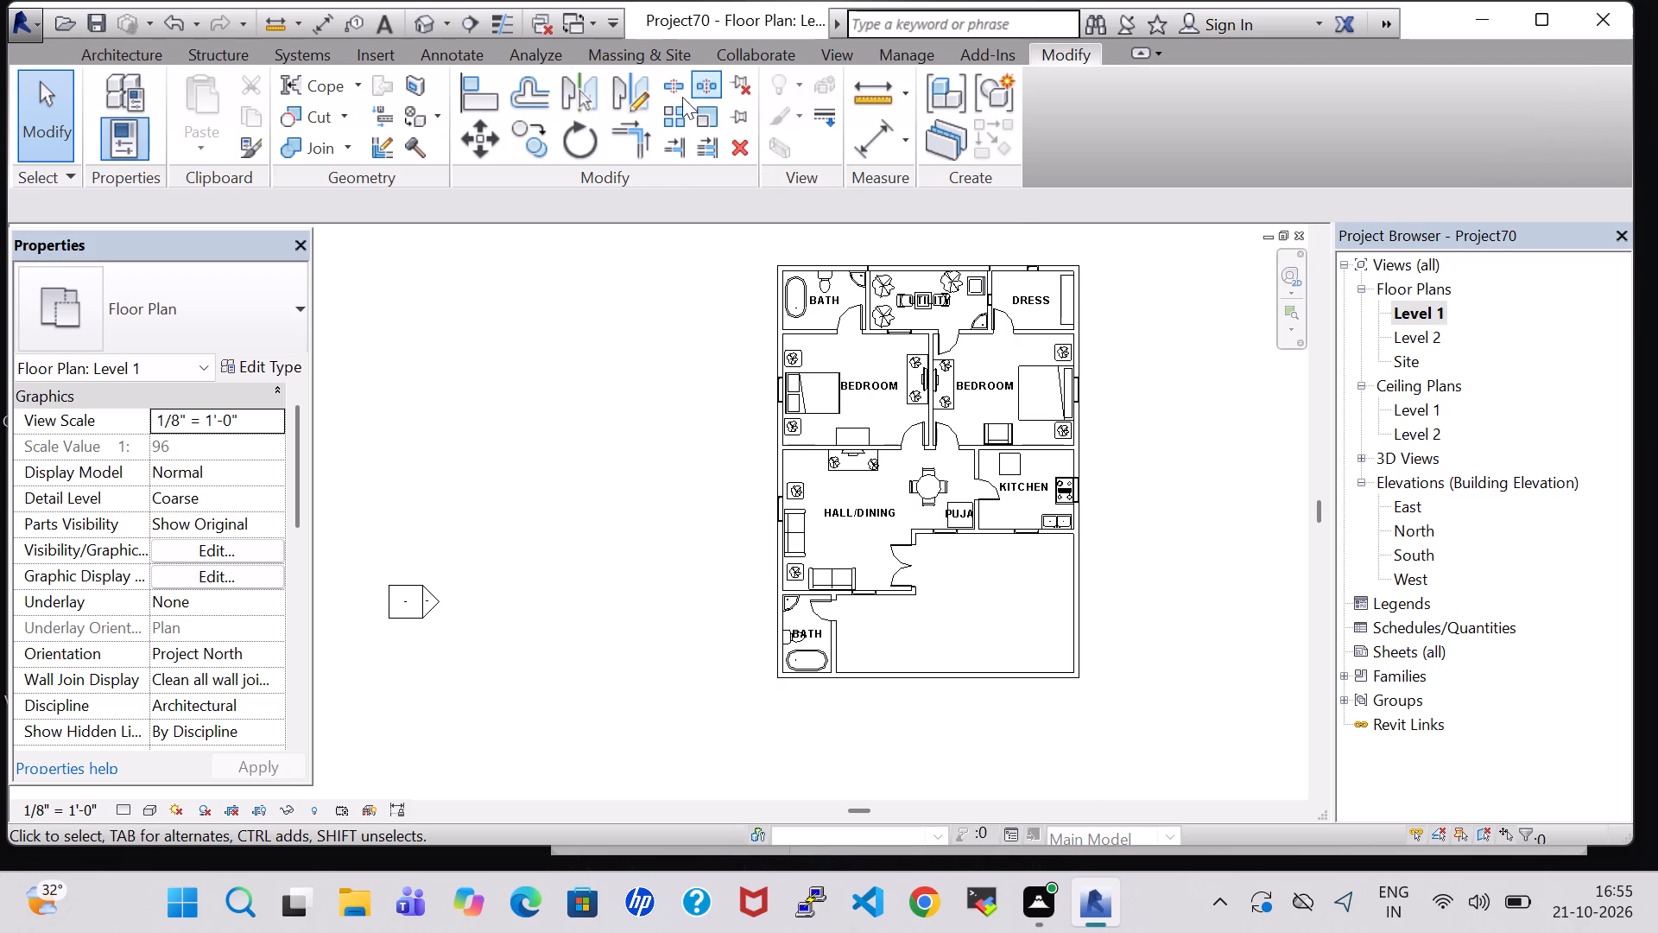
{"action": "left_click", "coordinate": [698, 93]}
{"action": "scroll", "coordinate": [1195, 575], "scroll_direction": "up", "scroll_amount": 5}
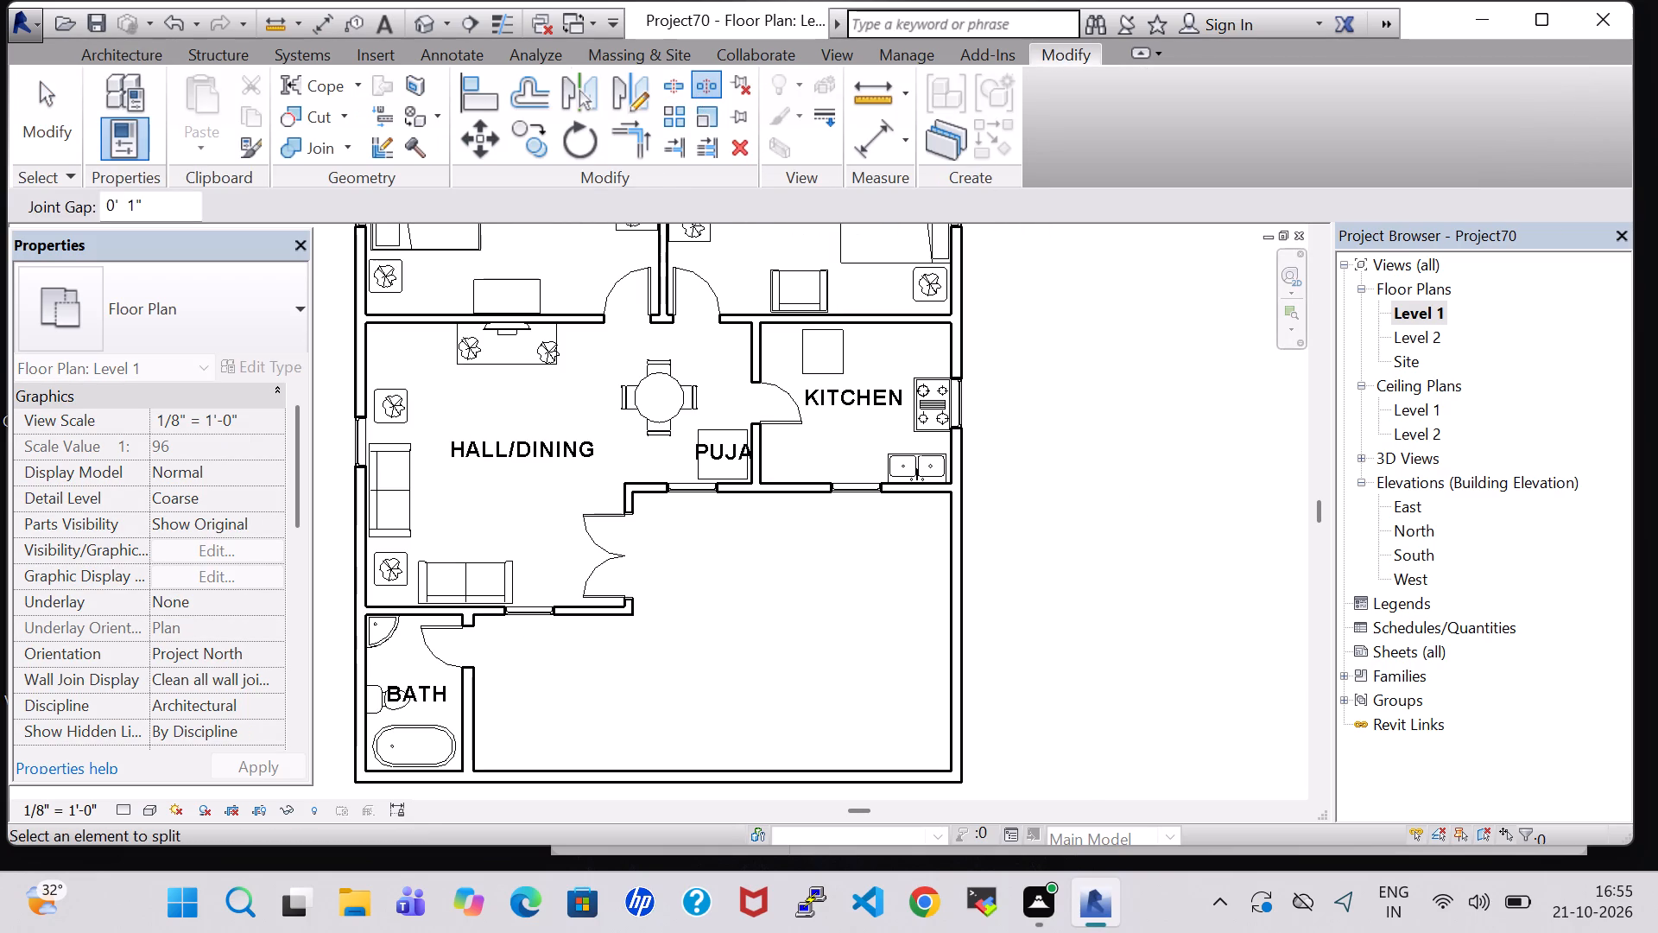
{"action": "left_click", "coordinate": [971, 487]}
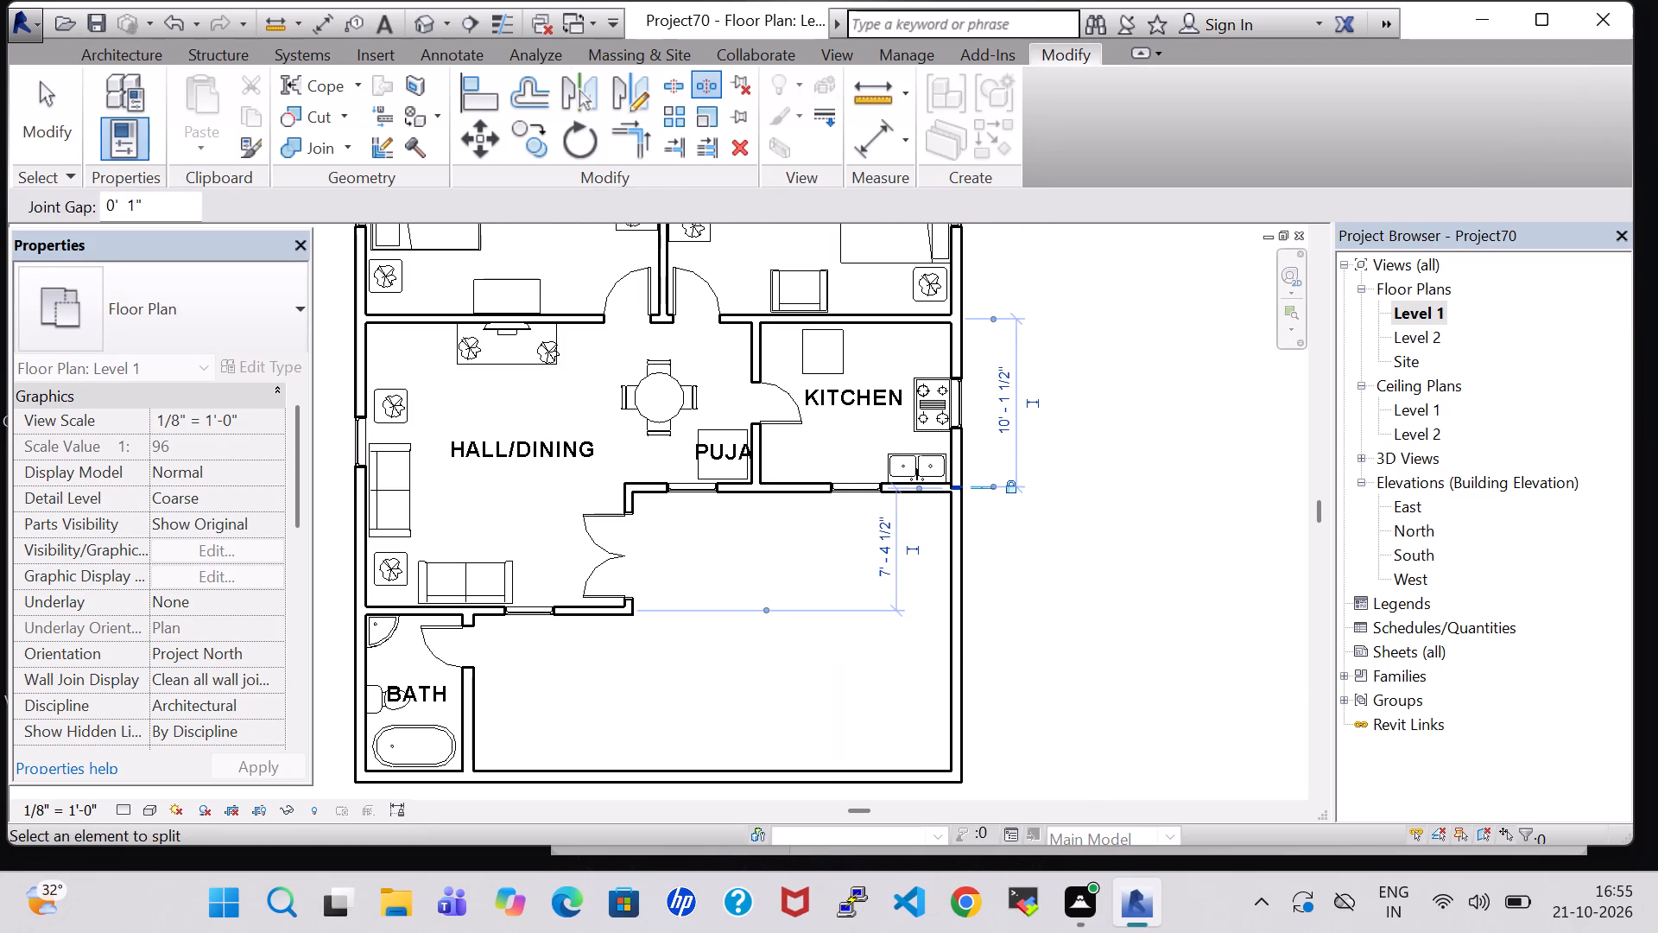
{"action": "left_click", "coordinate": [468, 778]}
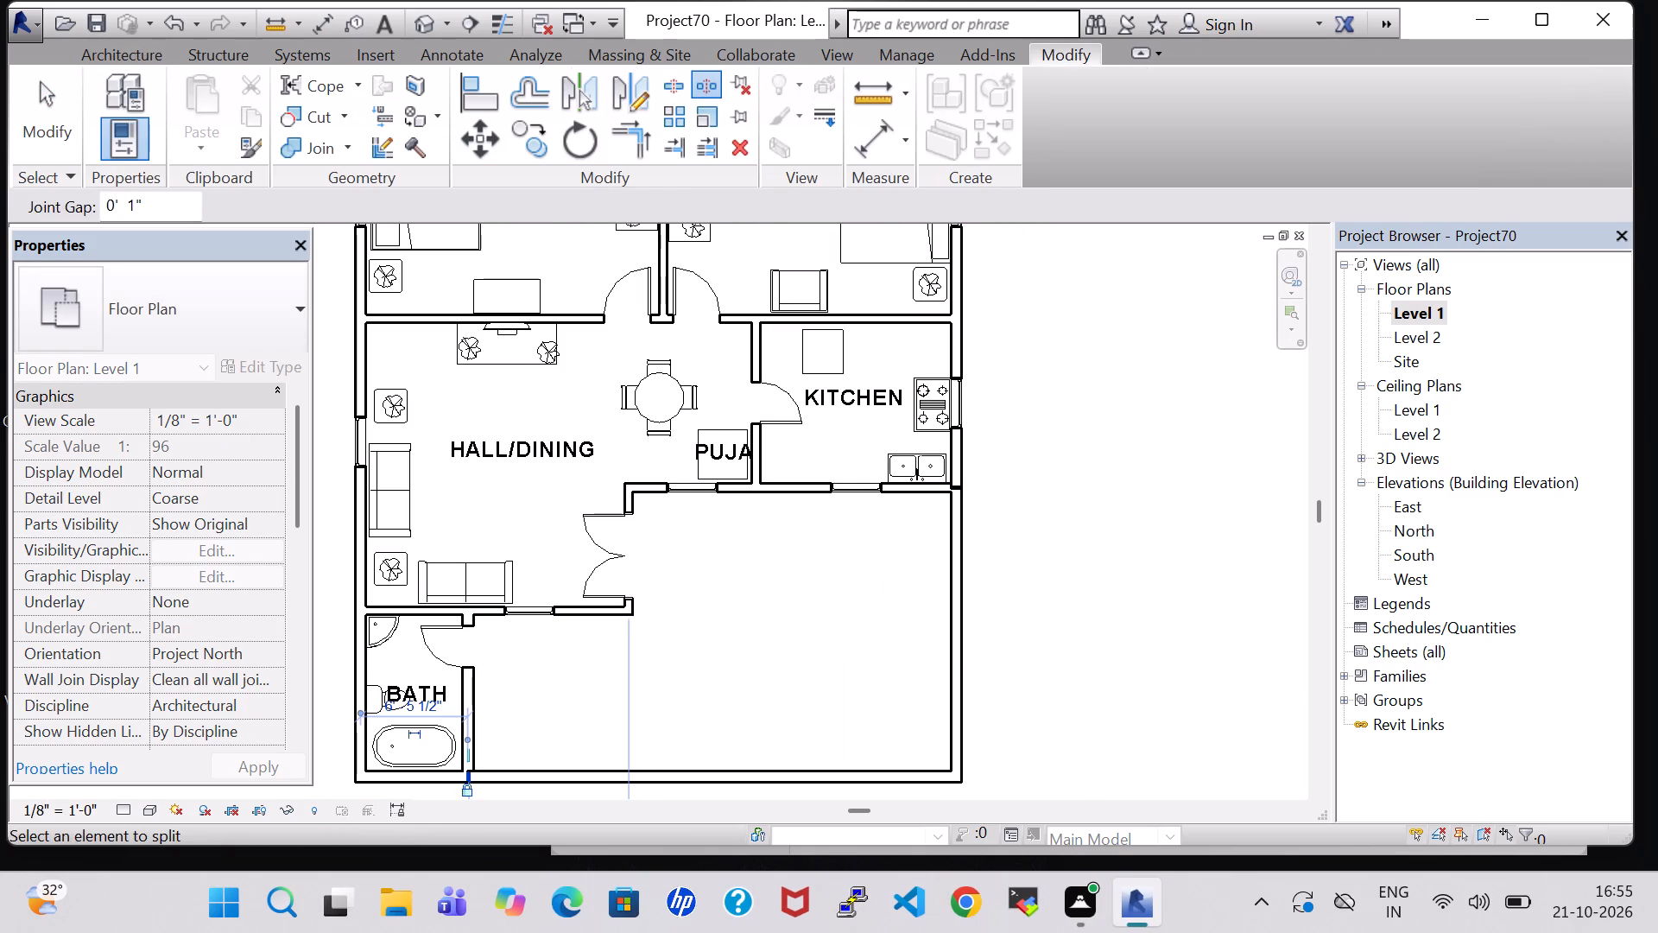
{"action": "key", "text": "Escape"}
{"action": "key", "text": "Escape"}
Create a U-shaped winder stair from Level 1 to Level 2 beside the lower BATH, with its open end facing the front area.
{"action": "scroll", "coordinate": [935, 636], "scroll_direction": "down", "scroll_amount": 2}
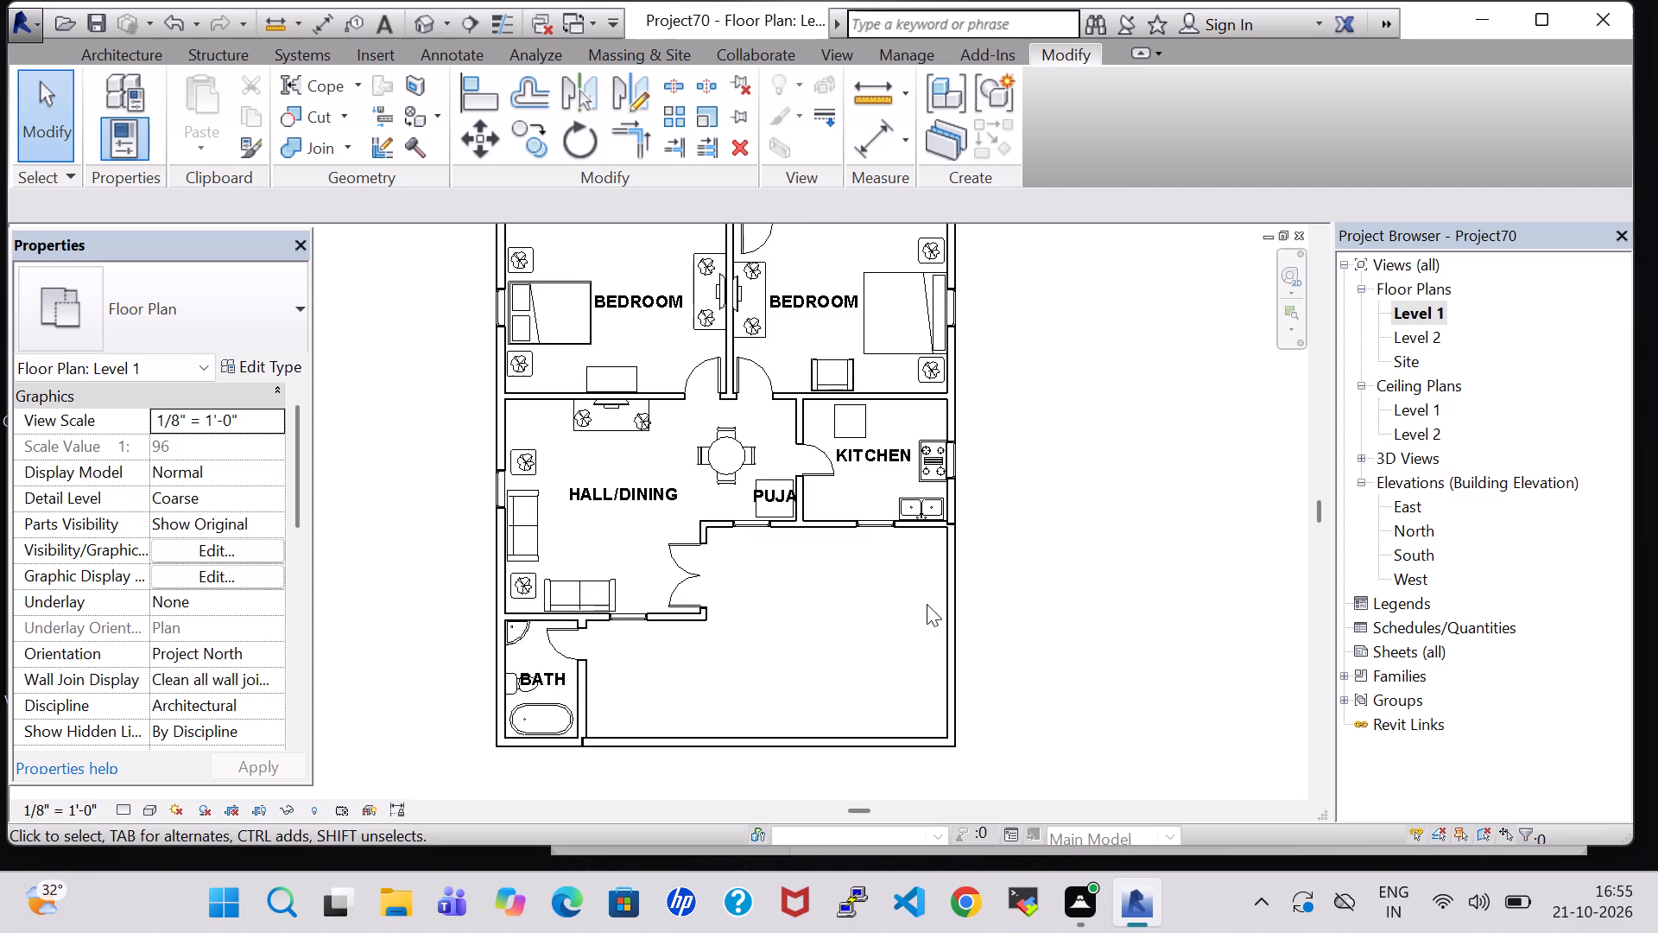
{"action": "scroll", "coordinate": [923, 575], "scroll_direction": "down", "scroll_amount": 3}
{"action": "middle_click_drag", "start_coordinate": [994, 575], "coordinate": [1061, 528]}
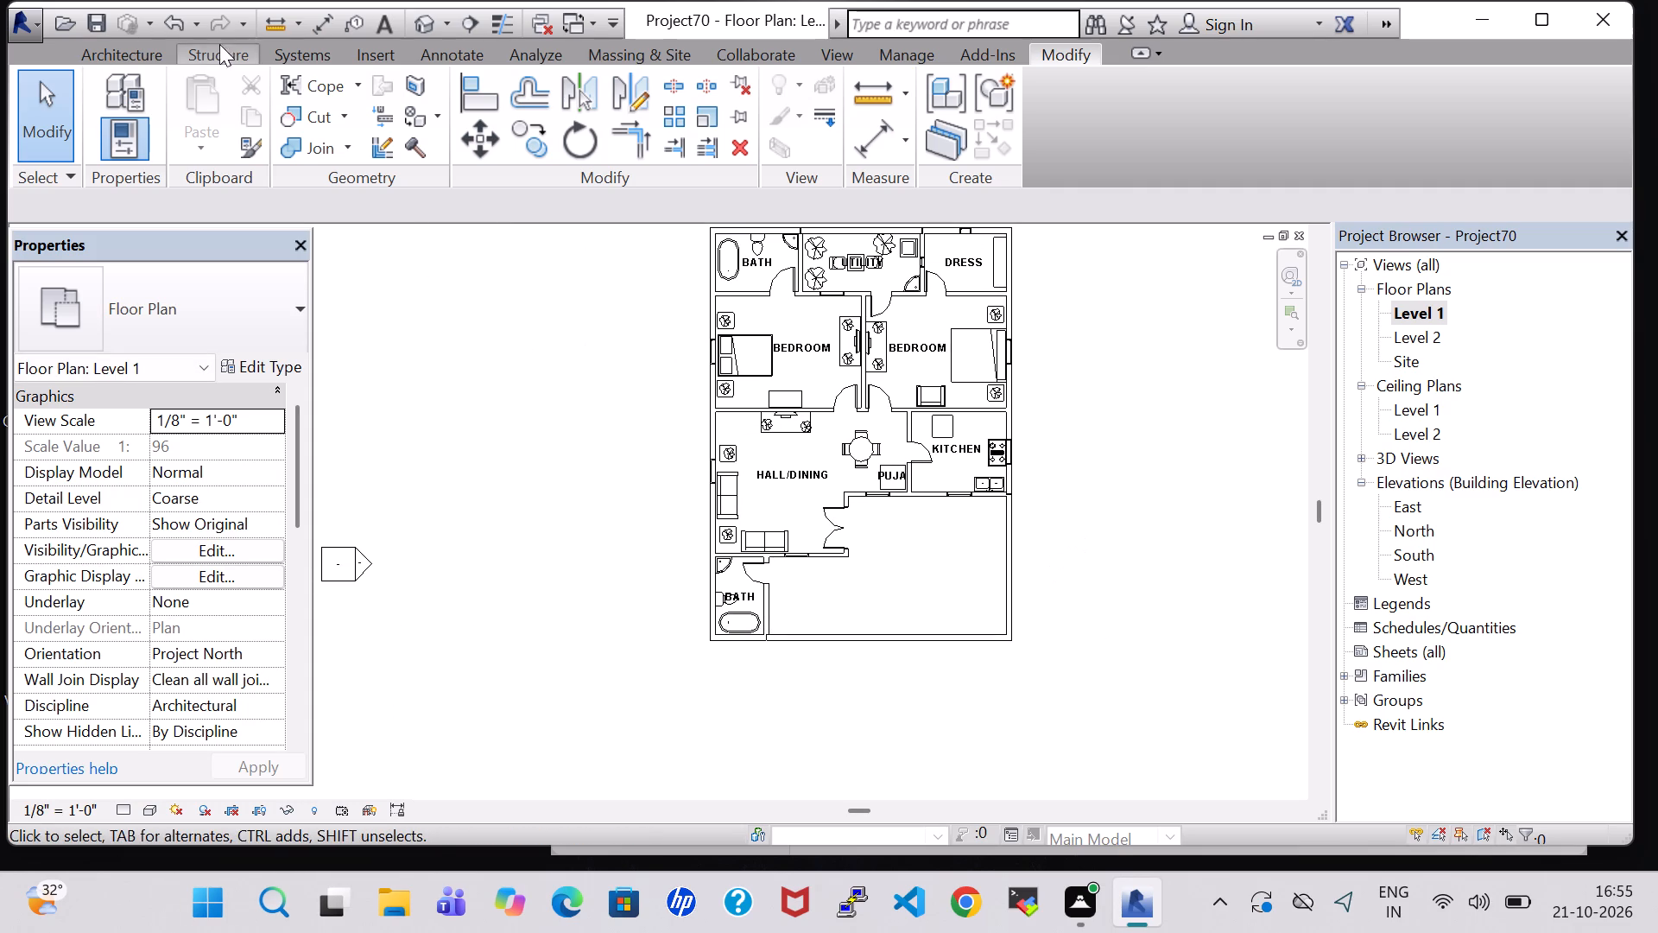
{"action": "left_click", "coordinate": [108, 52]}
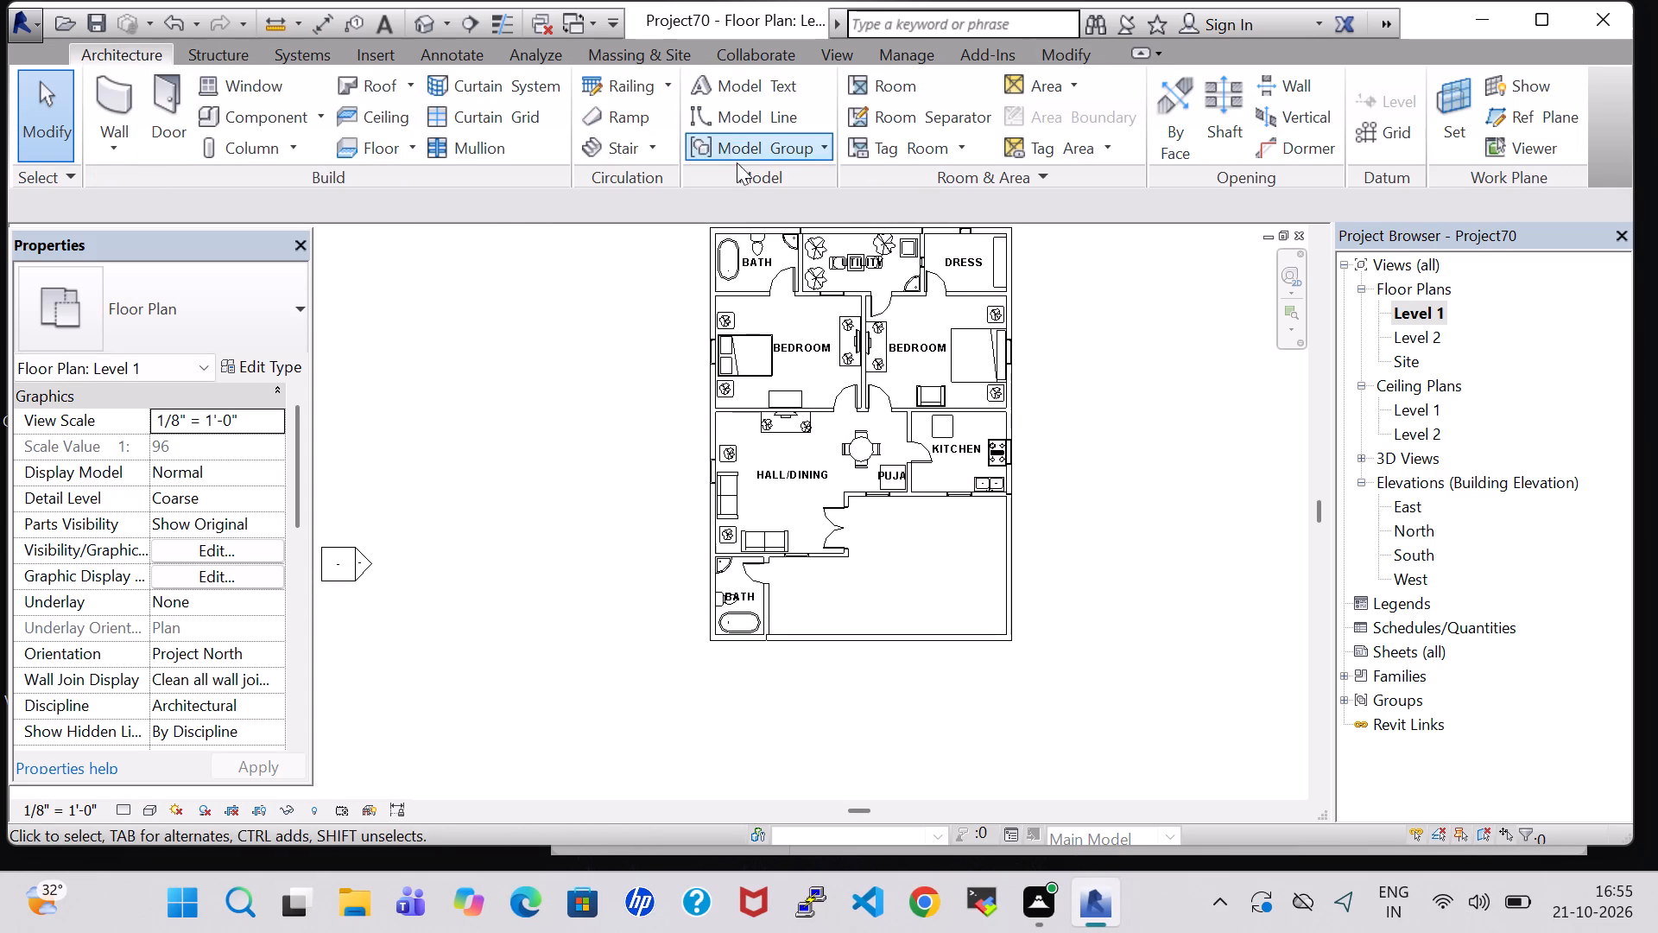
{"action": "left_click", "coordinate": [603, 151]}
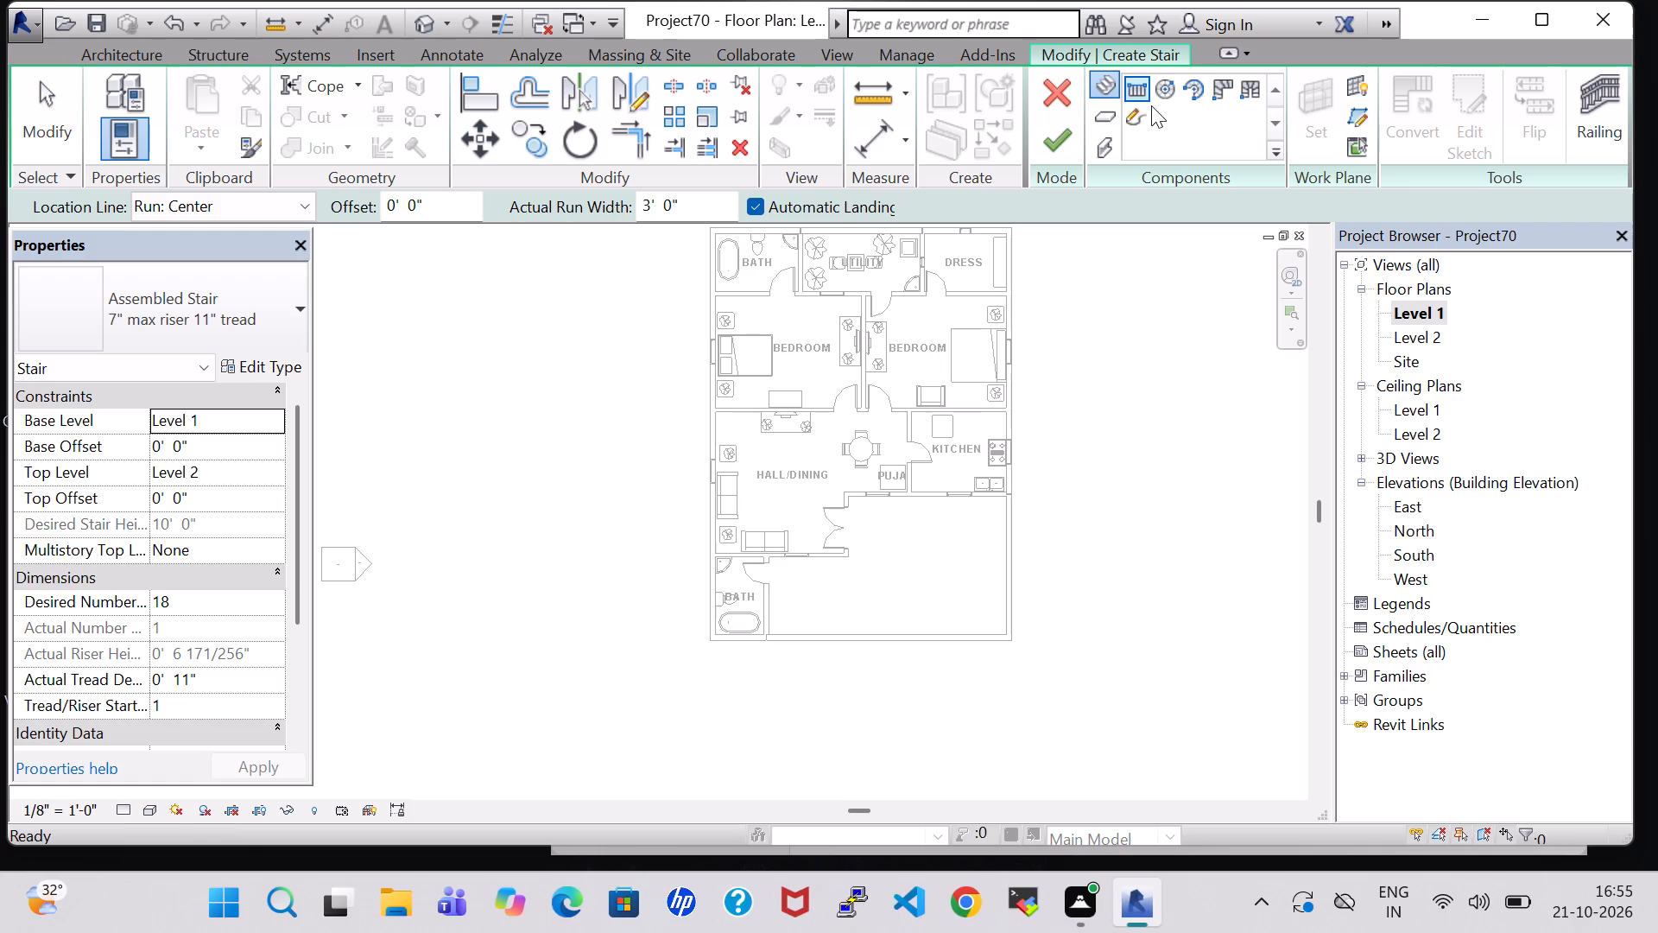
{"action": "left_click", "coordinate": [1226, 90]}
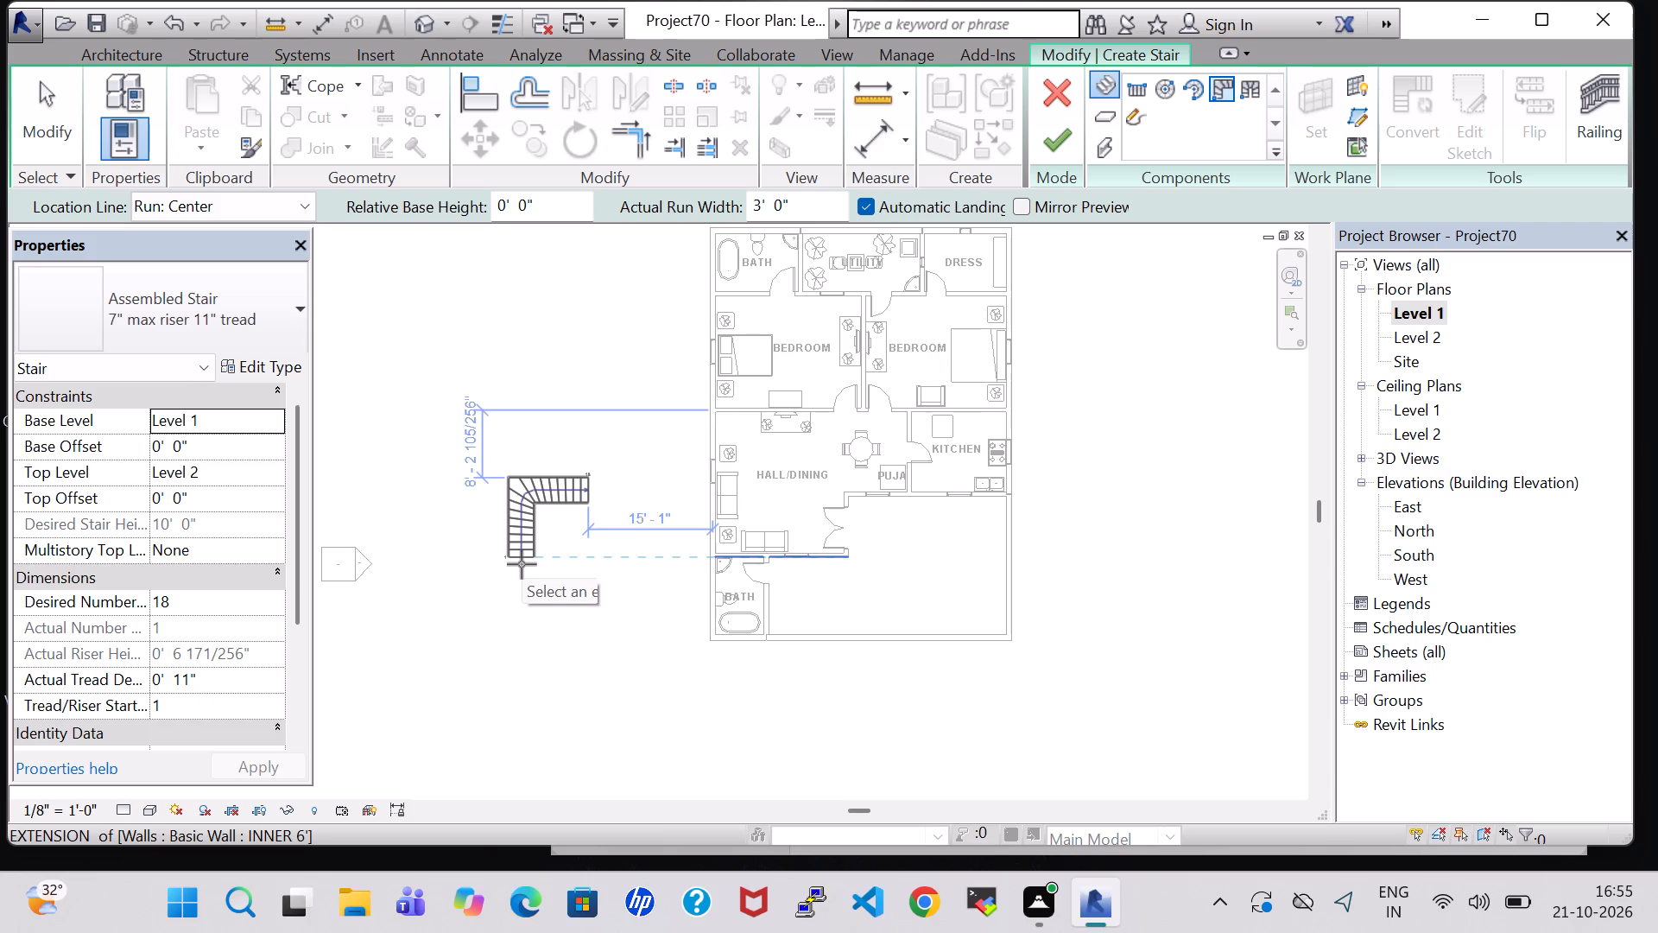
{"action": "key", "text": "Escape"}
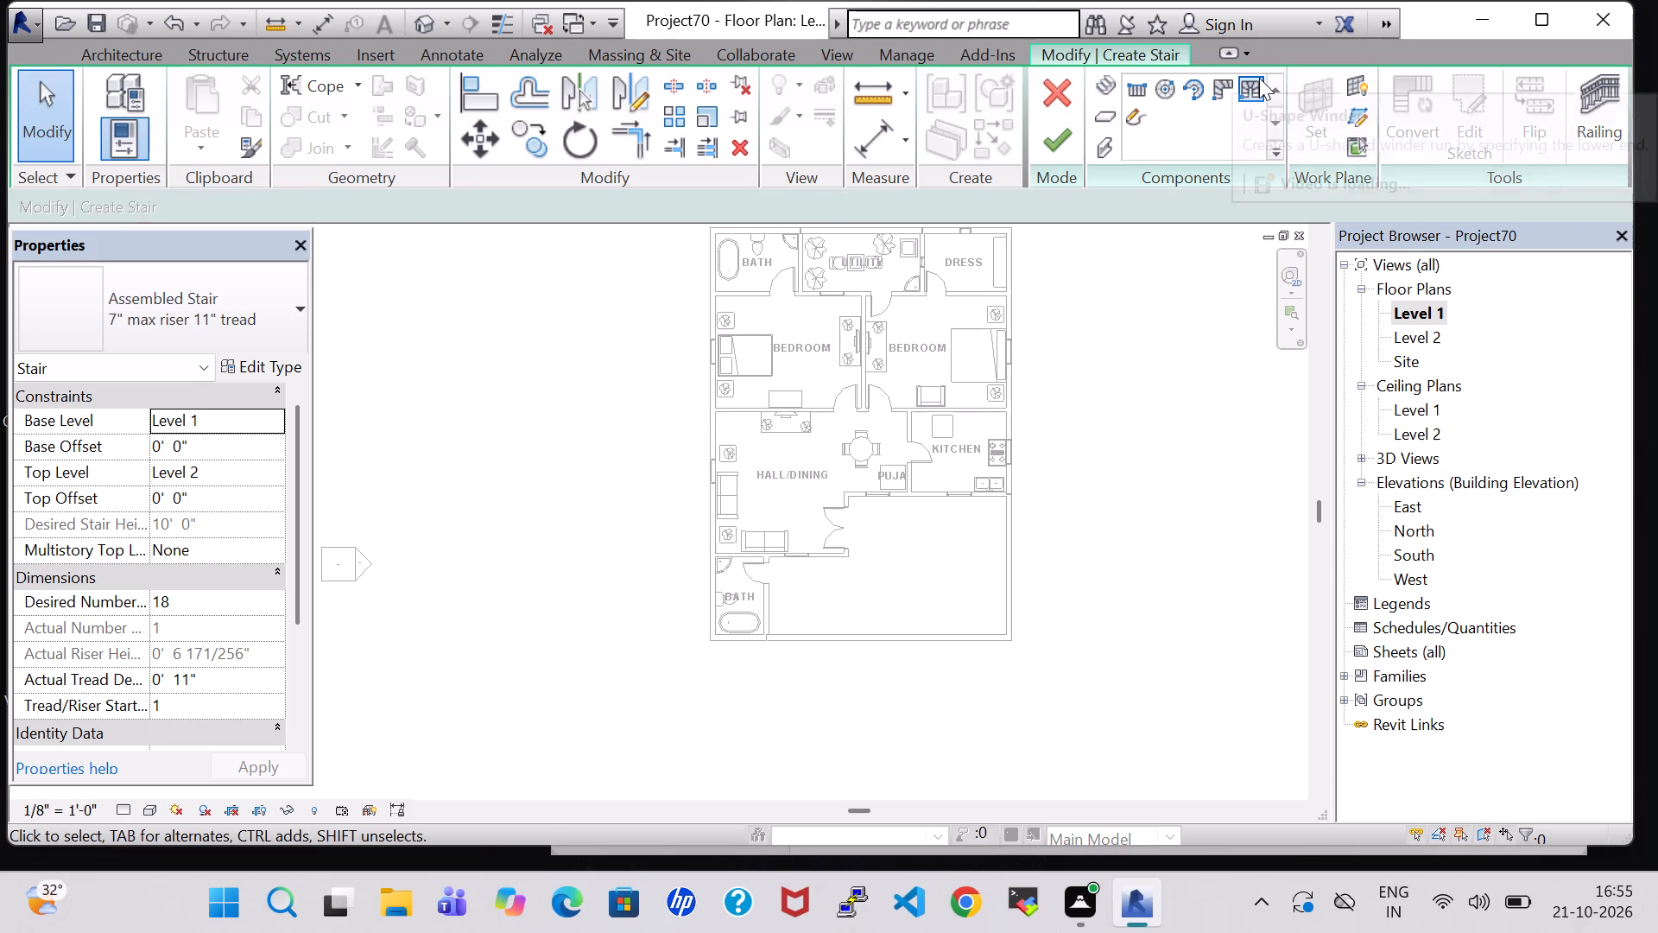
{"action": "left_click", "coordinate": [1259, 79]}
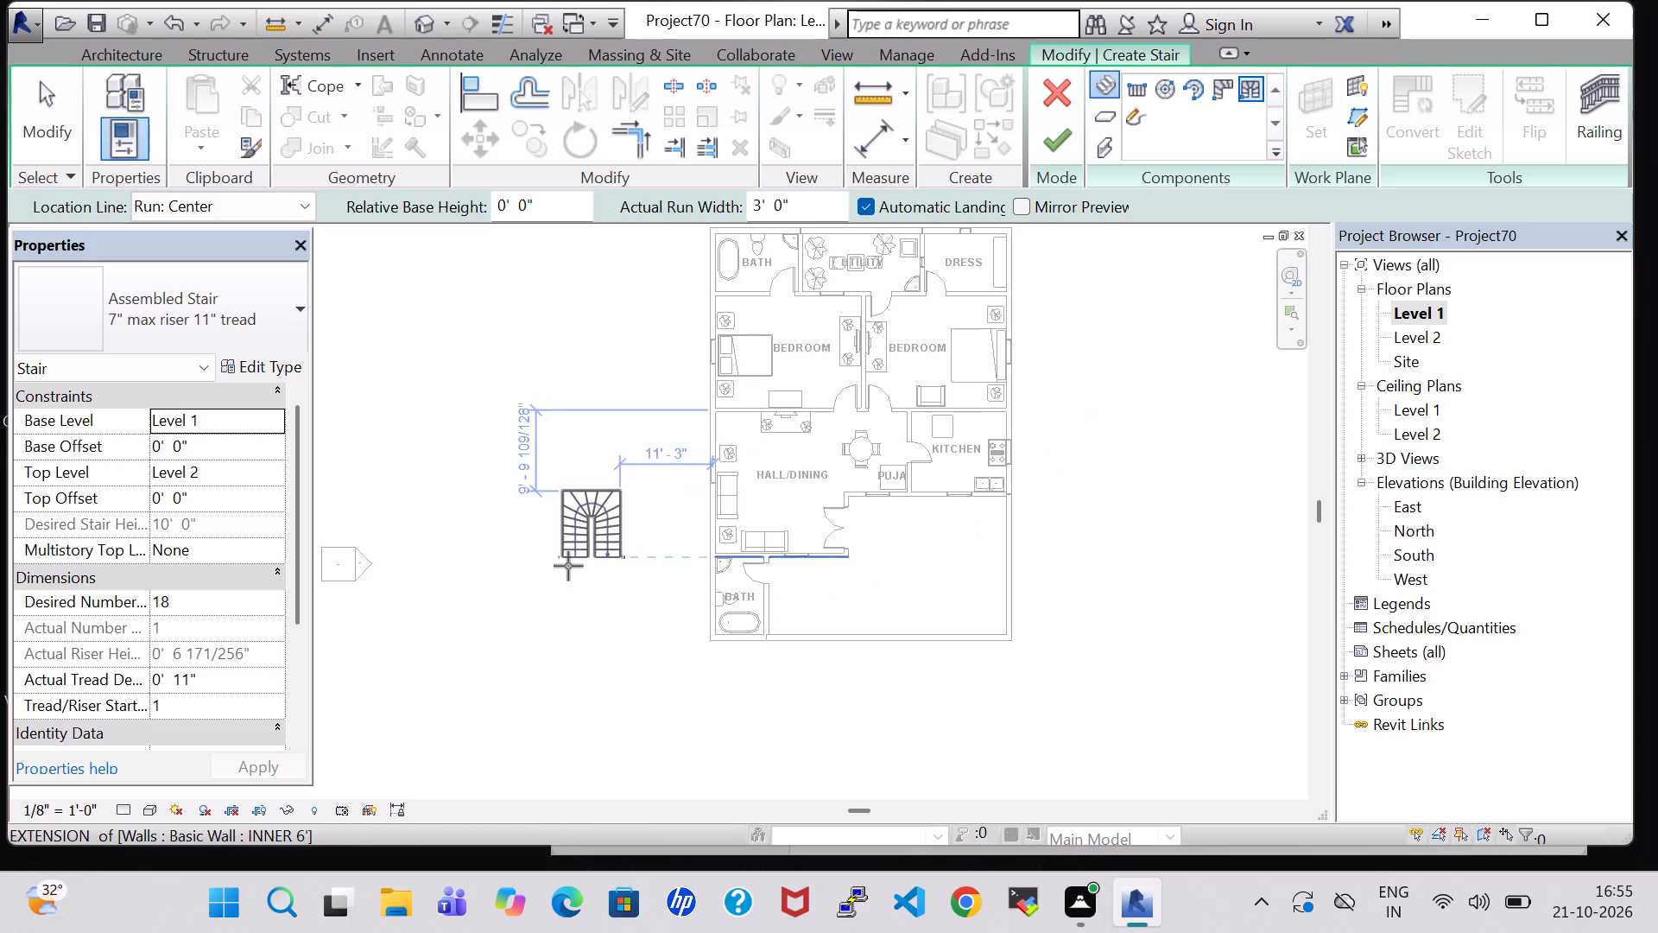
{"action": "key", "text": "space"}
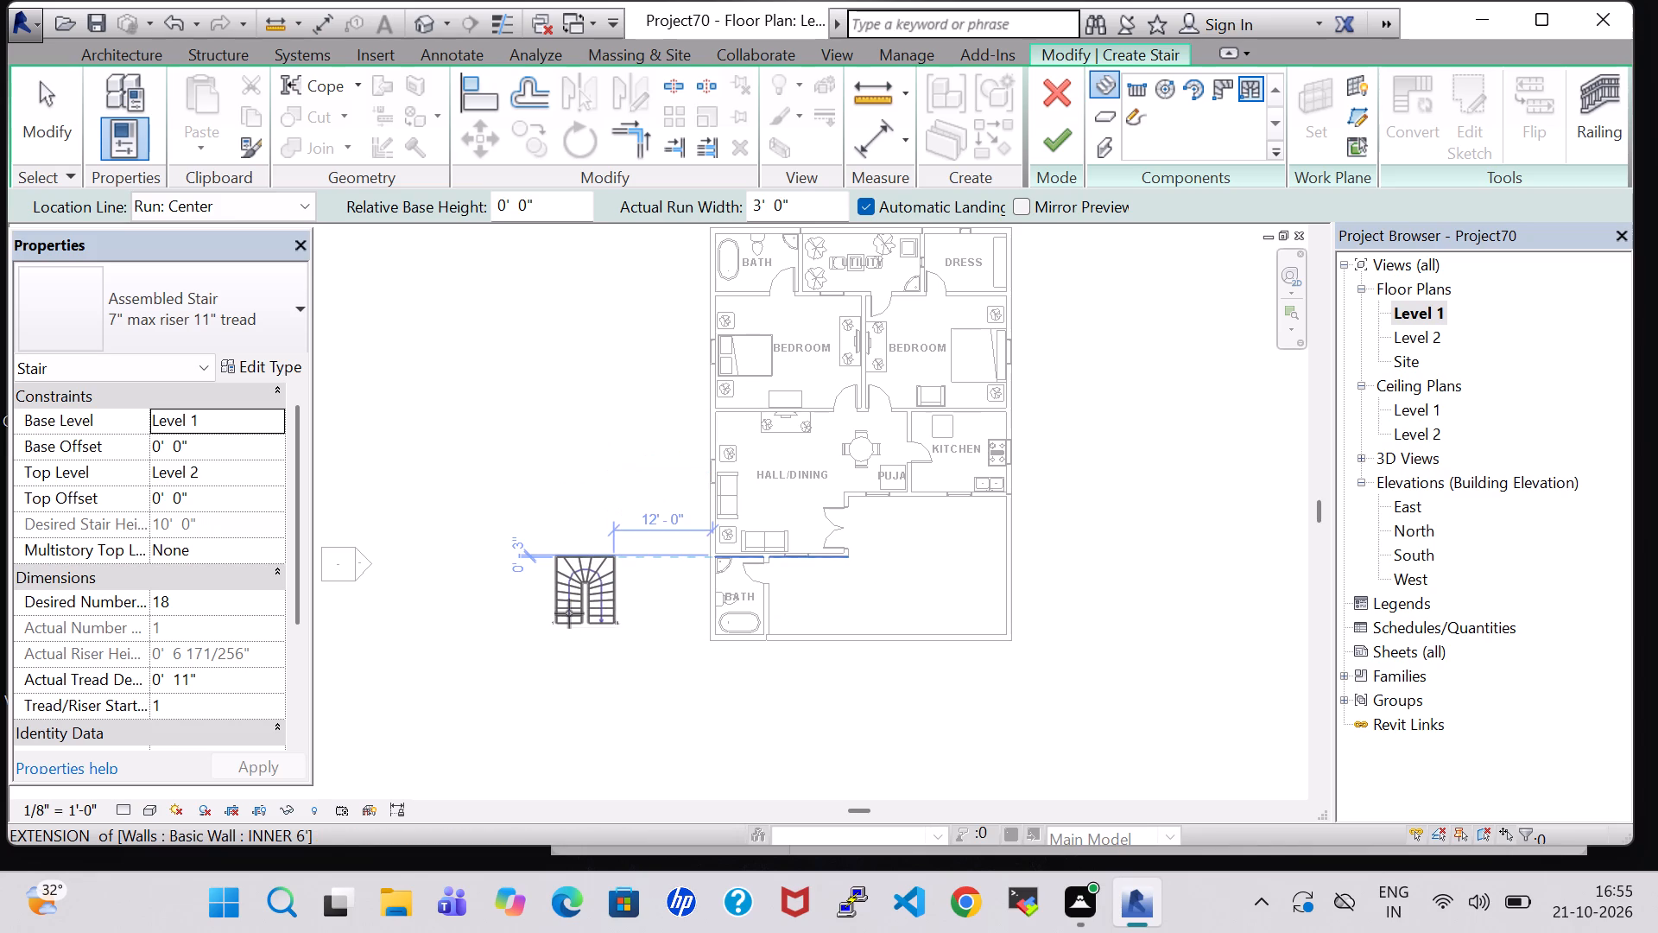
{"action": "scroll", "coordinate": [569, 613], "scroll_direction": "up", "scroll_amount": 6}
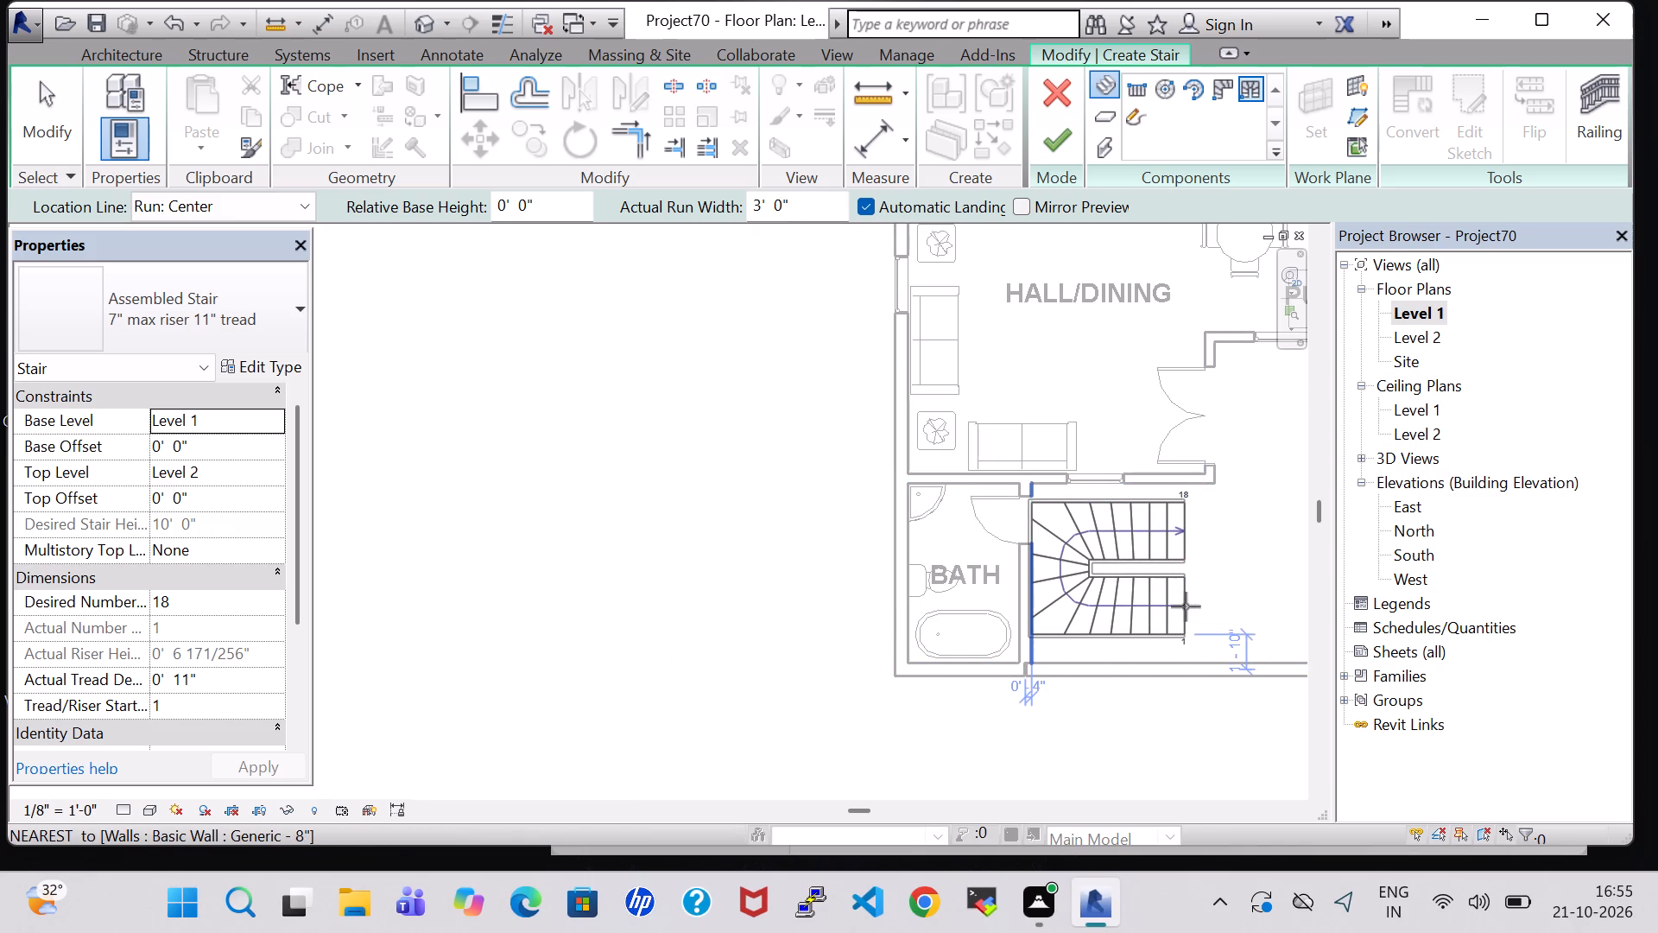
{"action": "scroll", "coordinate": [1184, 606], "scroll_direction": "up", "scroll_amount": 3}
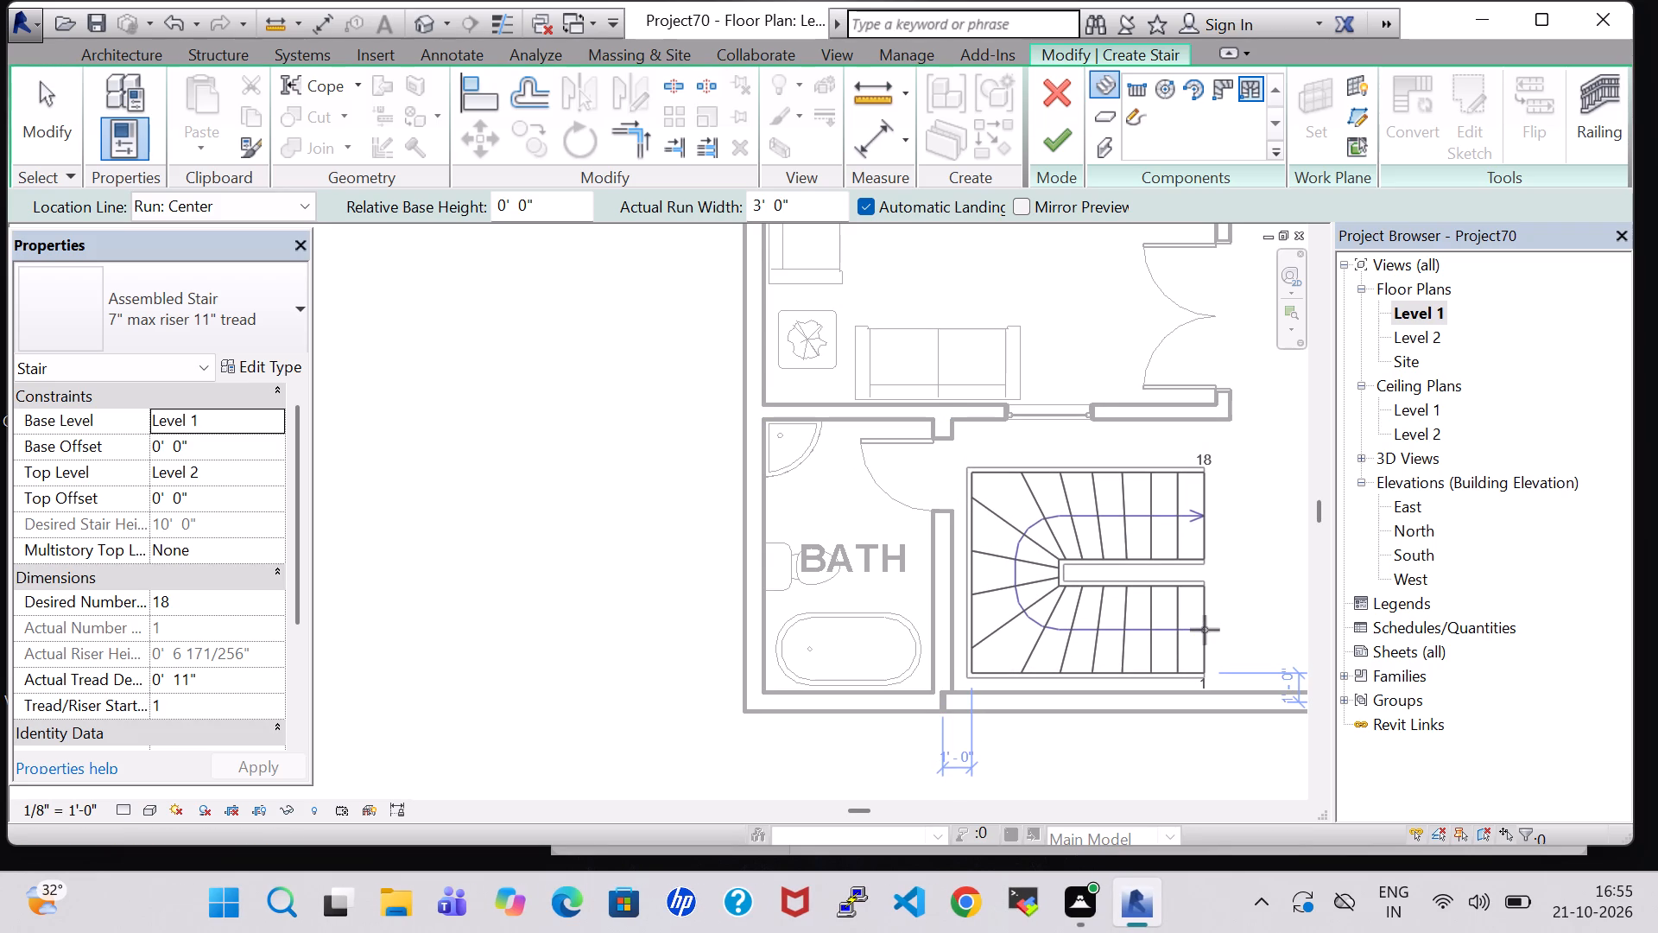
{"action": "left_click", "coordinate": [1205, 630]}
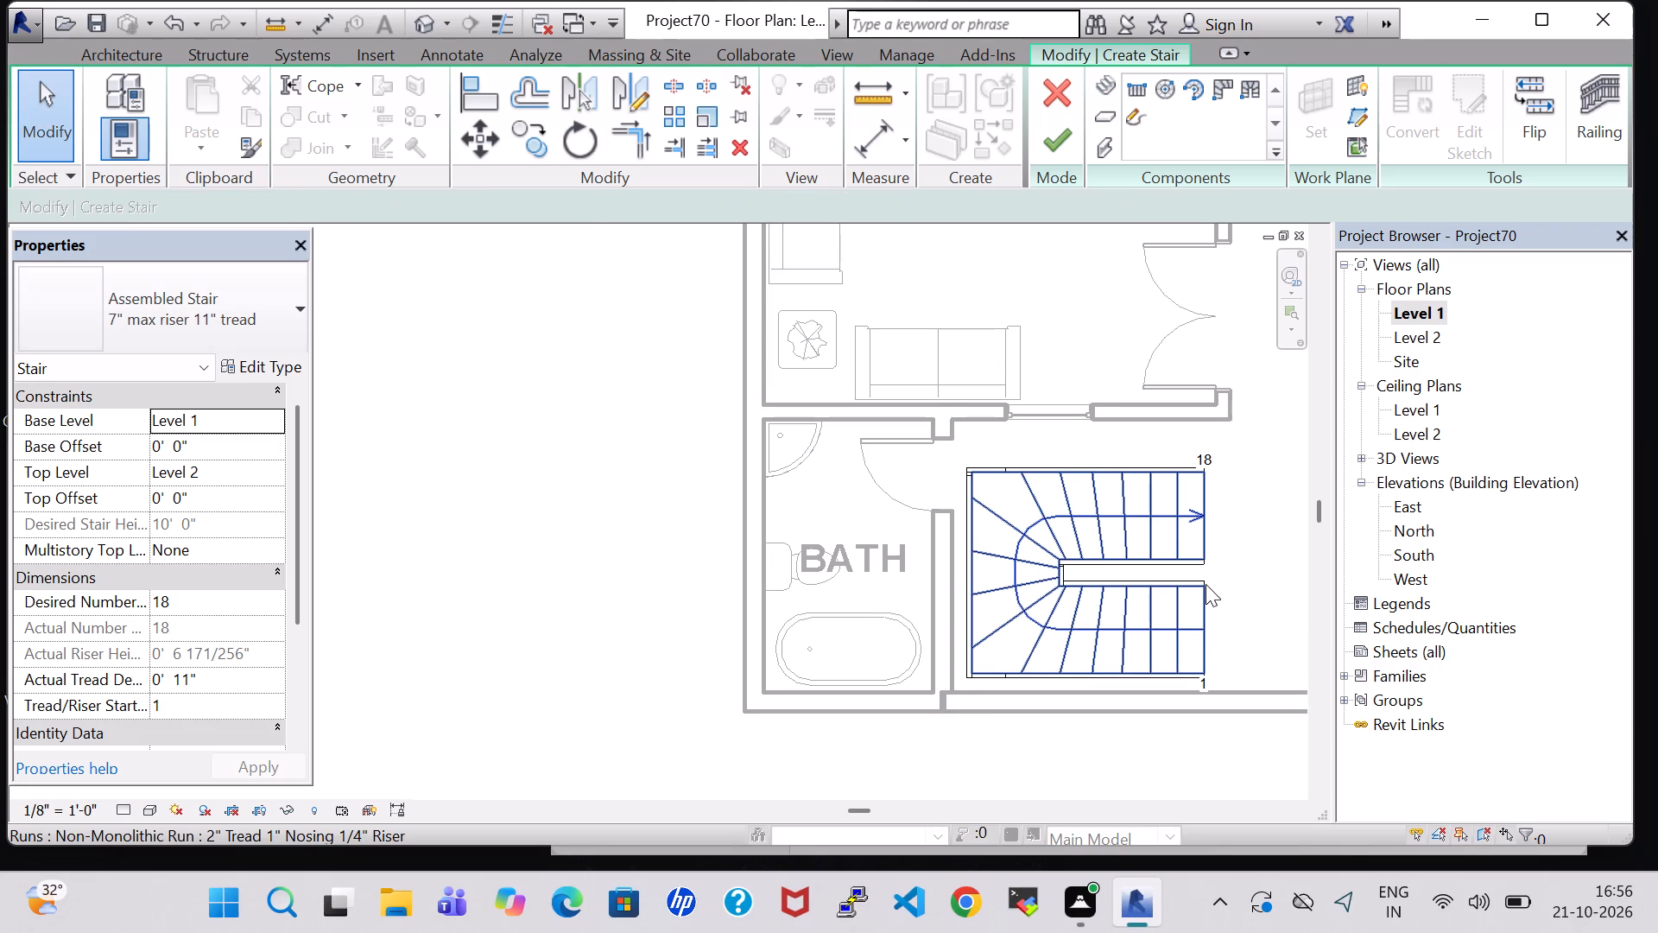
{"action": "left_click", "coordinate": [1068, 139]}
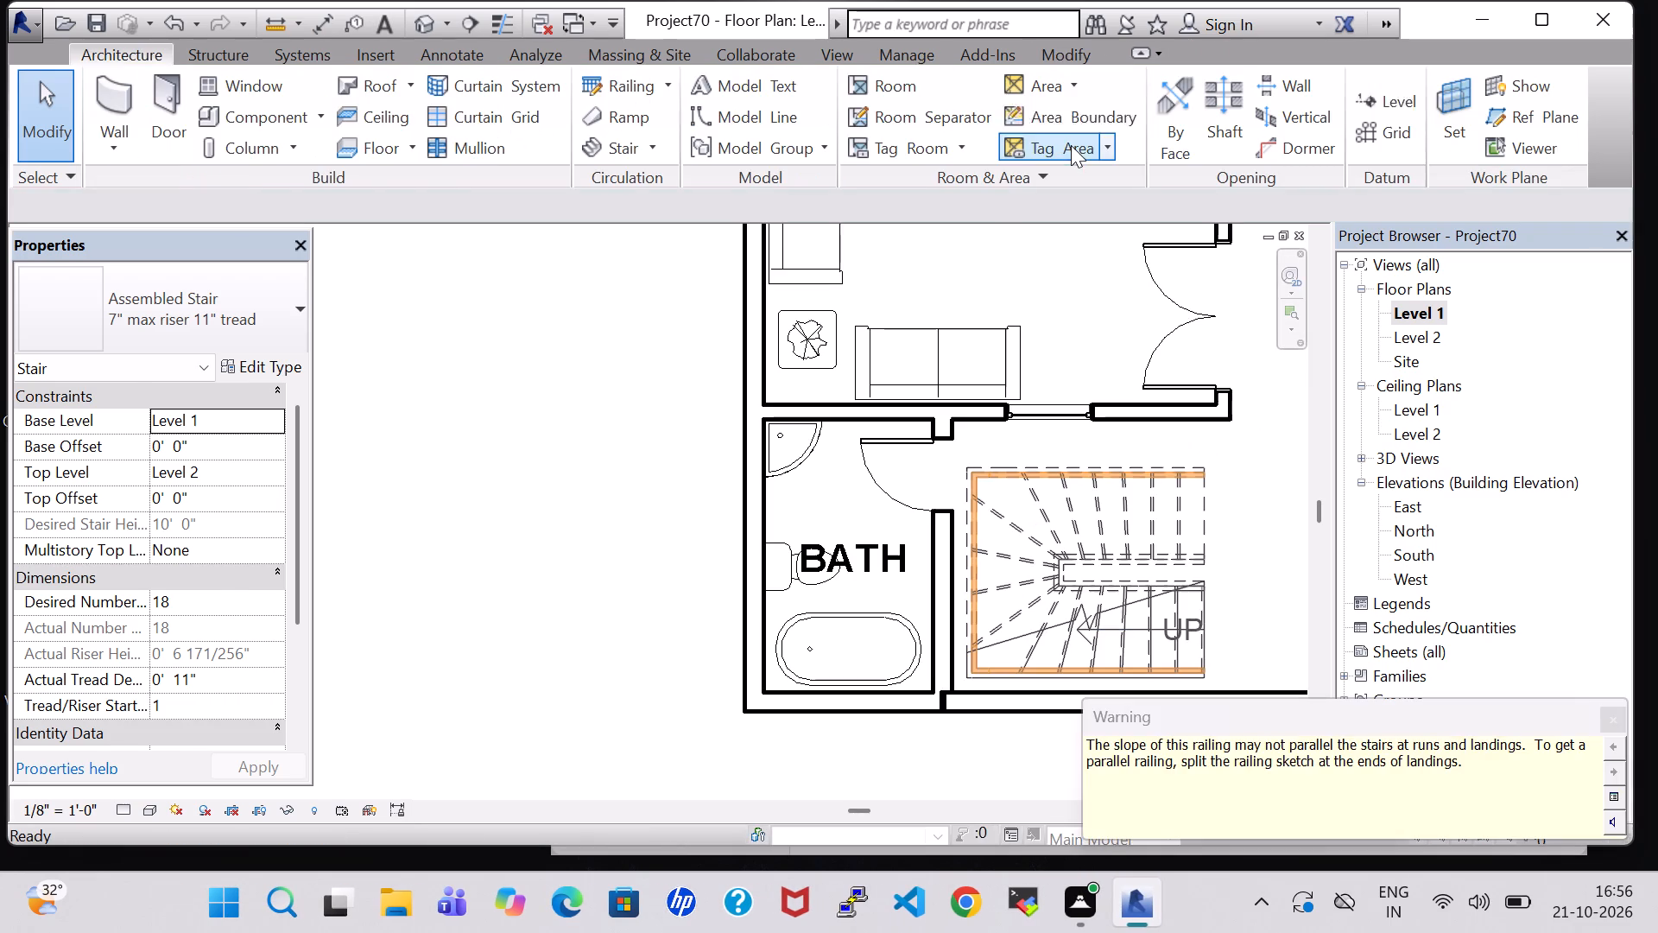
{"action": "left_click", "coordinate": [1612, 710]}
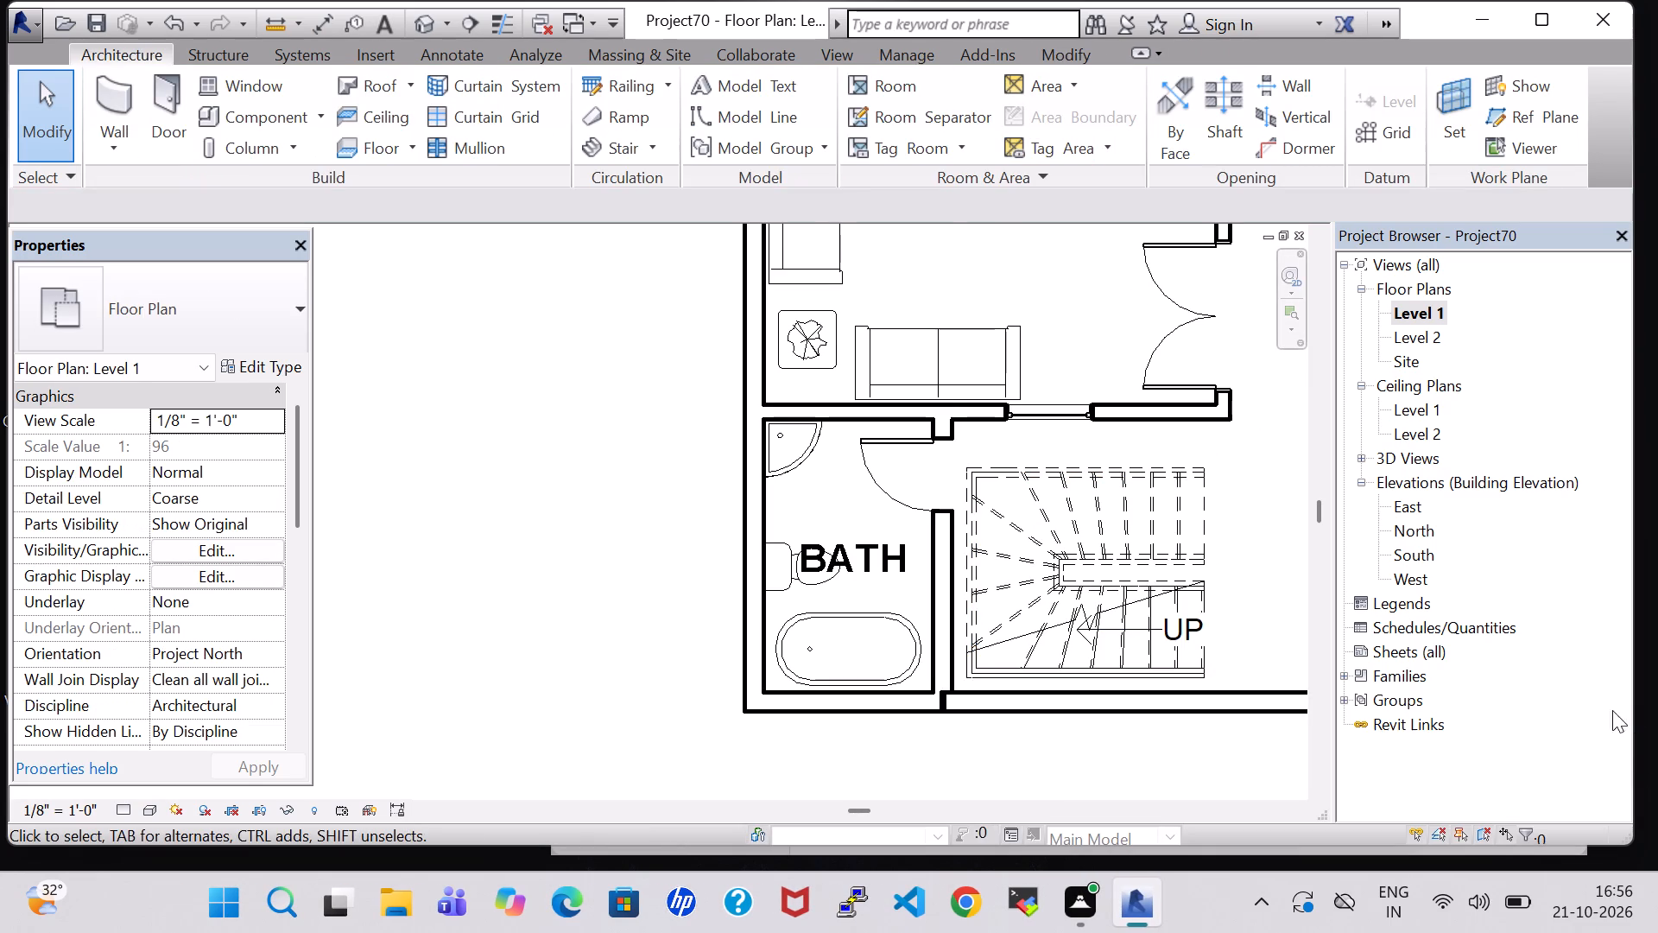
Examine the new stair and its surrounding walls in the 3D view, from the front and from above.
{"action": "left_click", "coordinate": [433, 22]}
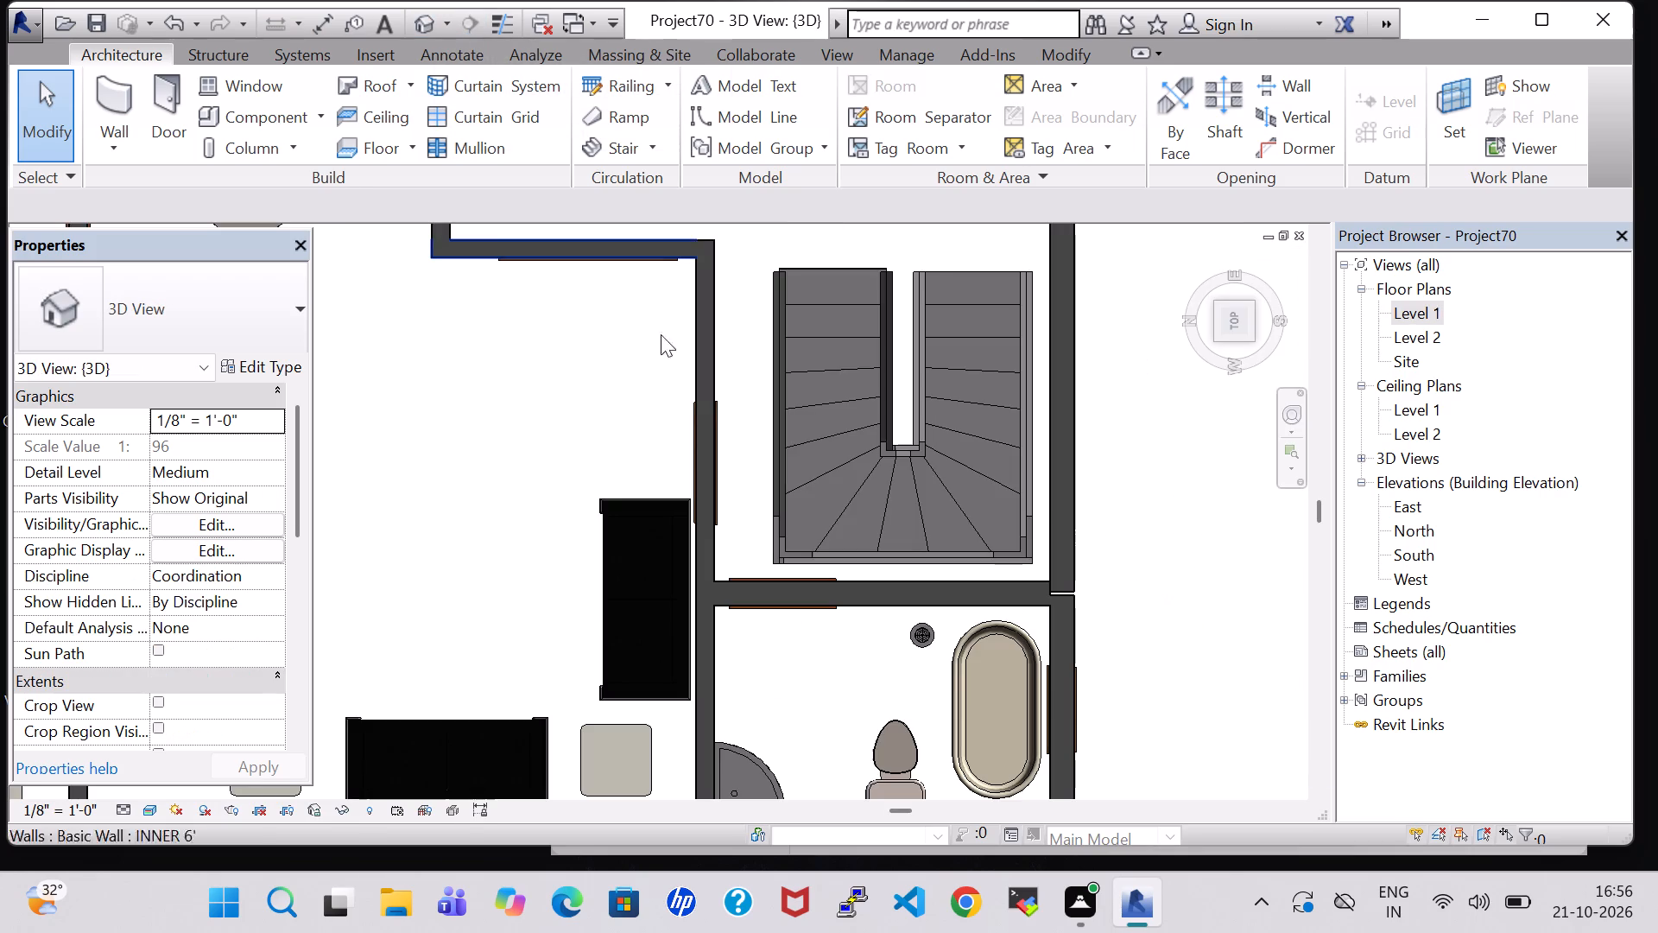
{"action": "scroll", "coordinate": [970, 676], "scroll_direction": "down", "scroll_amount": 2}
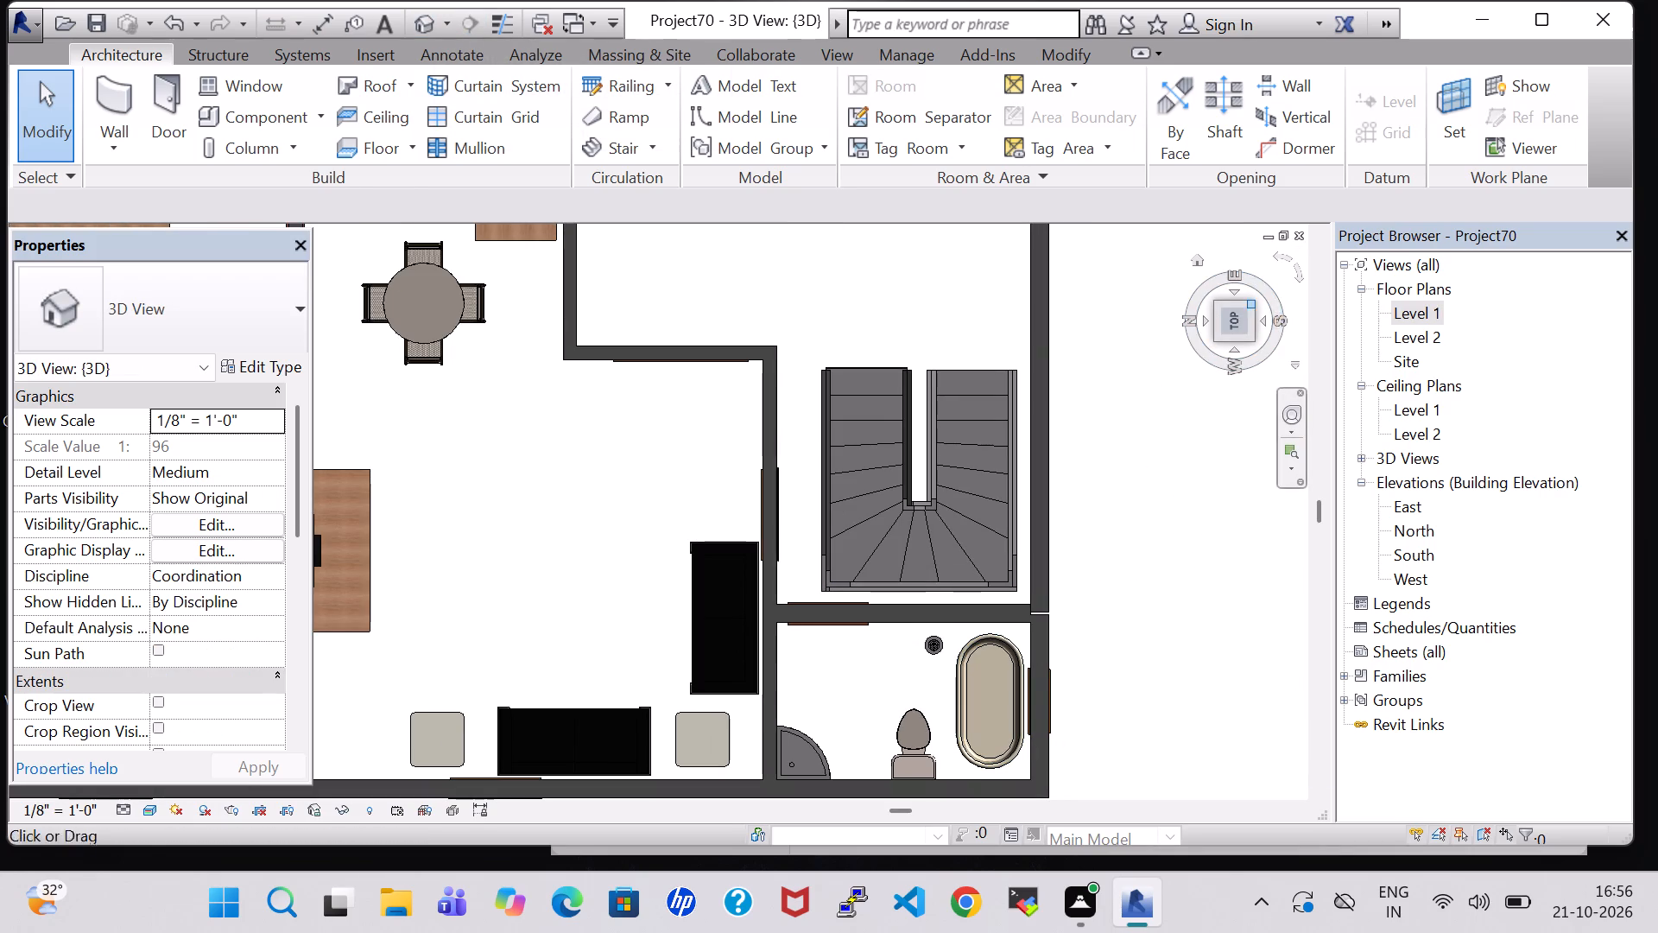
{"action": "left_click", "coordinate": [1273, 314]}
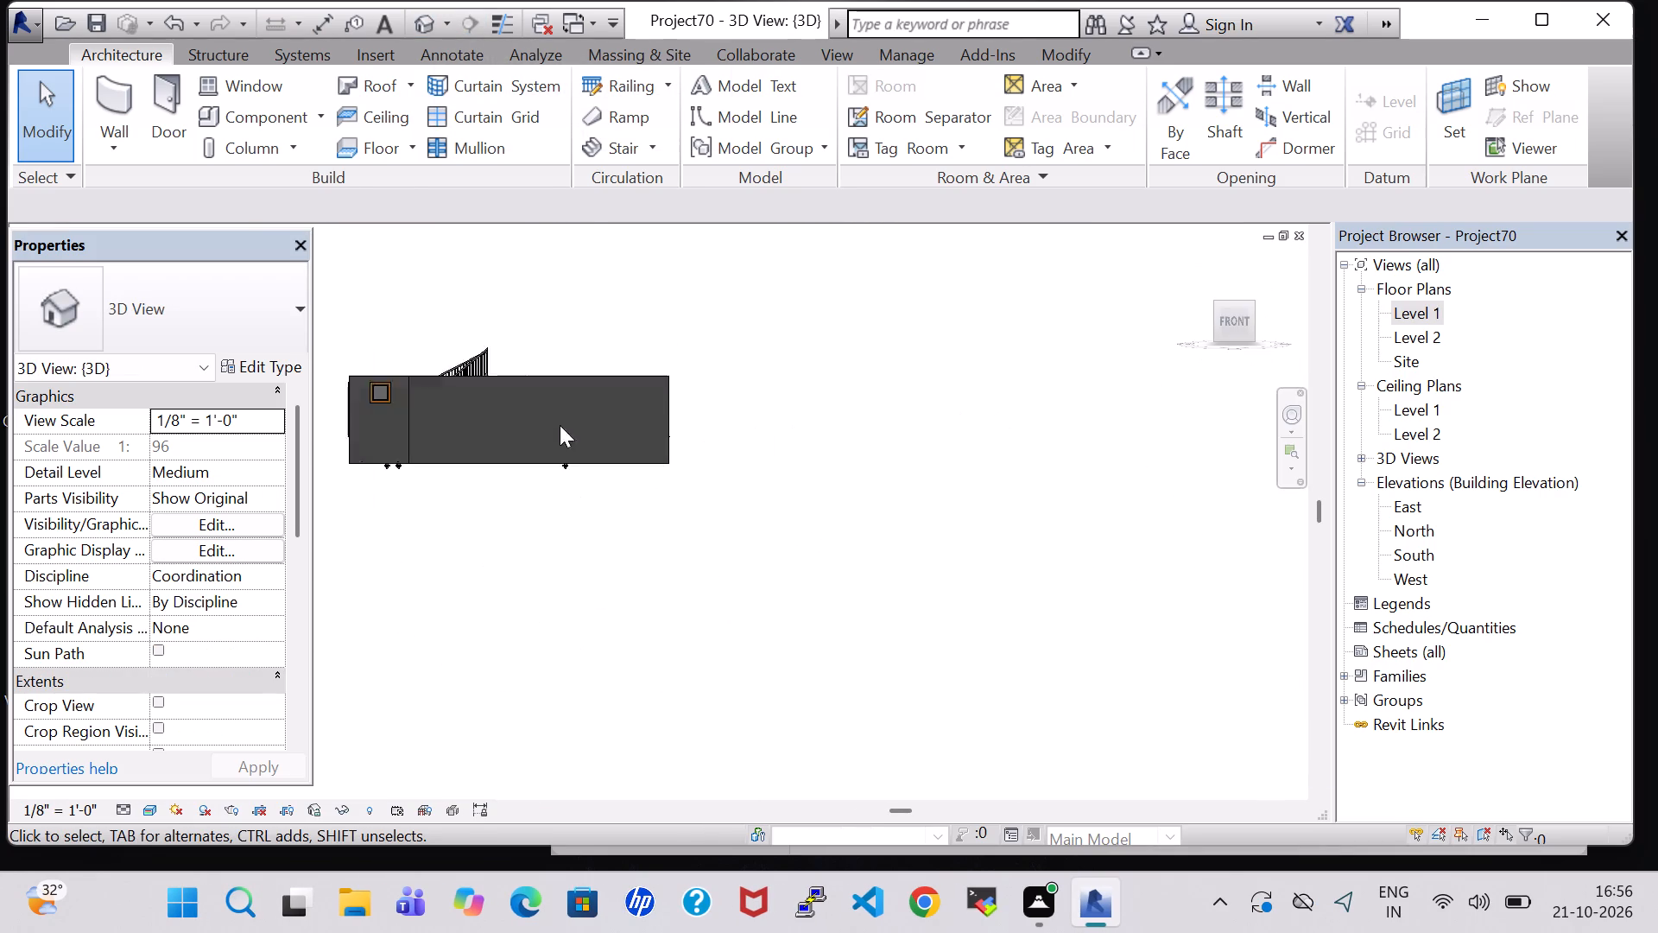
{"action": "left_click", "coordinate": [1237, 313]}
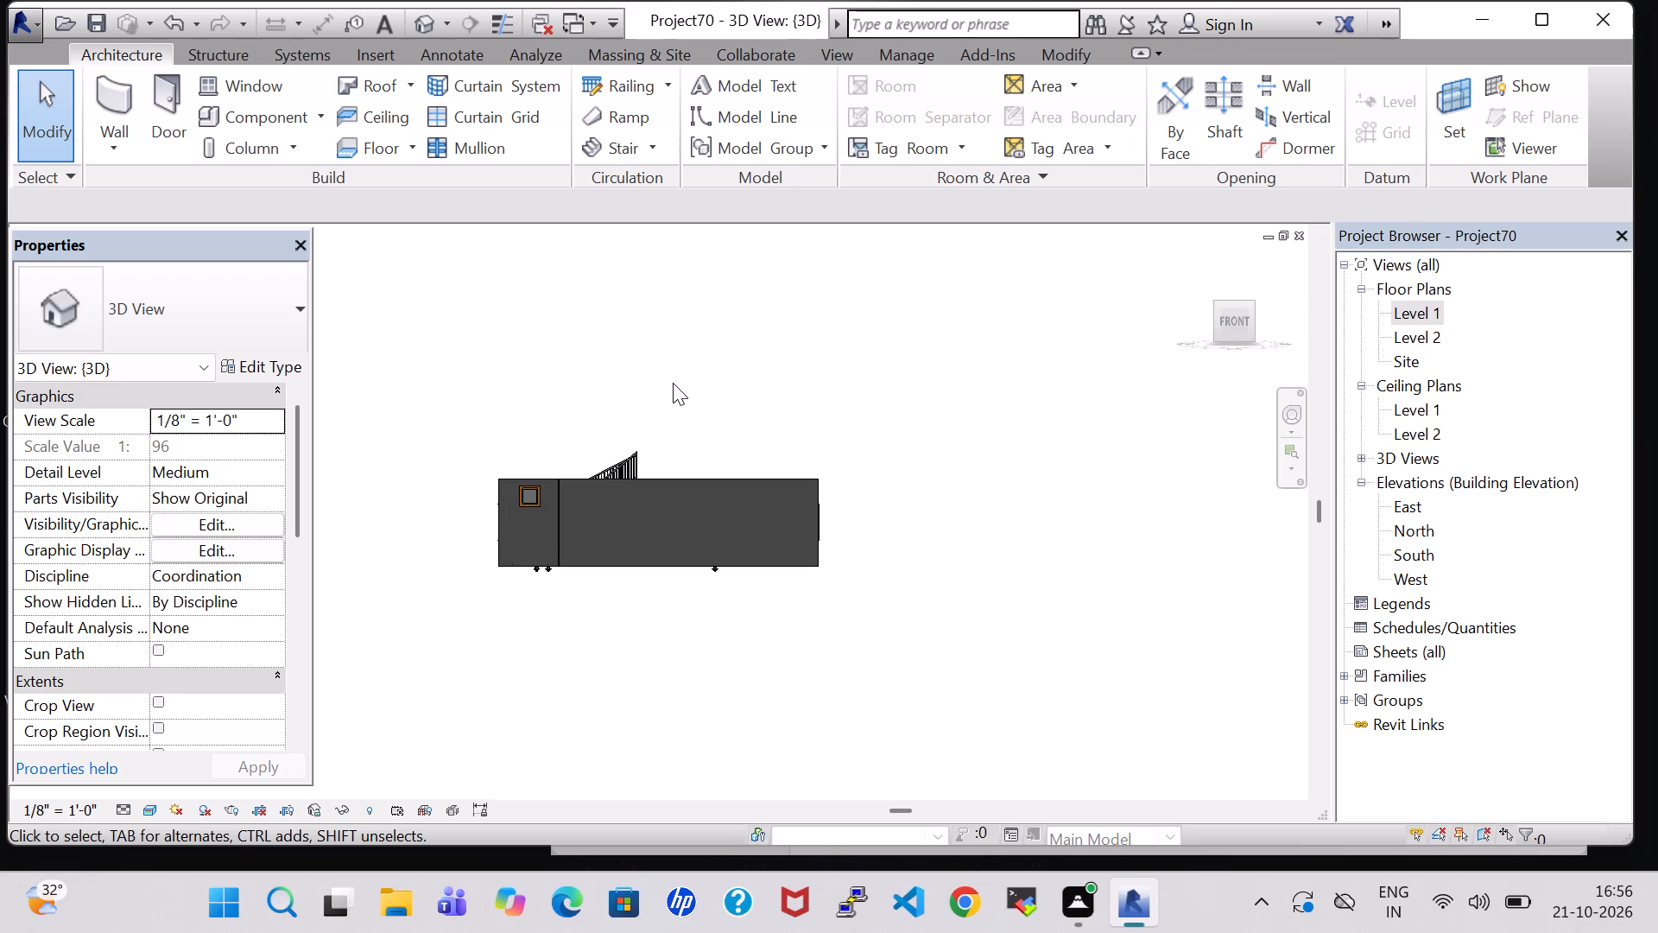
{"action": "middle_click_drag", "start_coordinate": [673, 383], "coordinate": [657, 512], "text": "shift"}
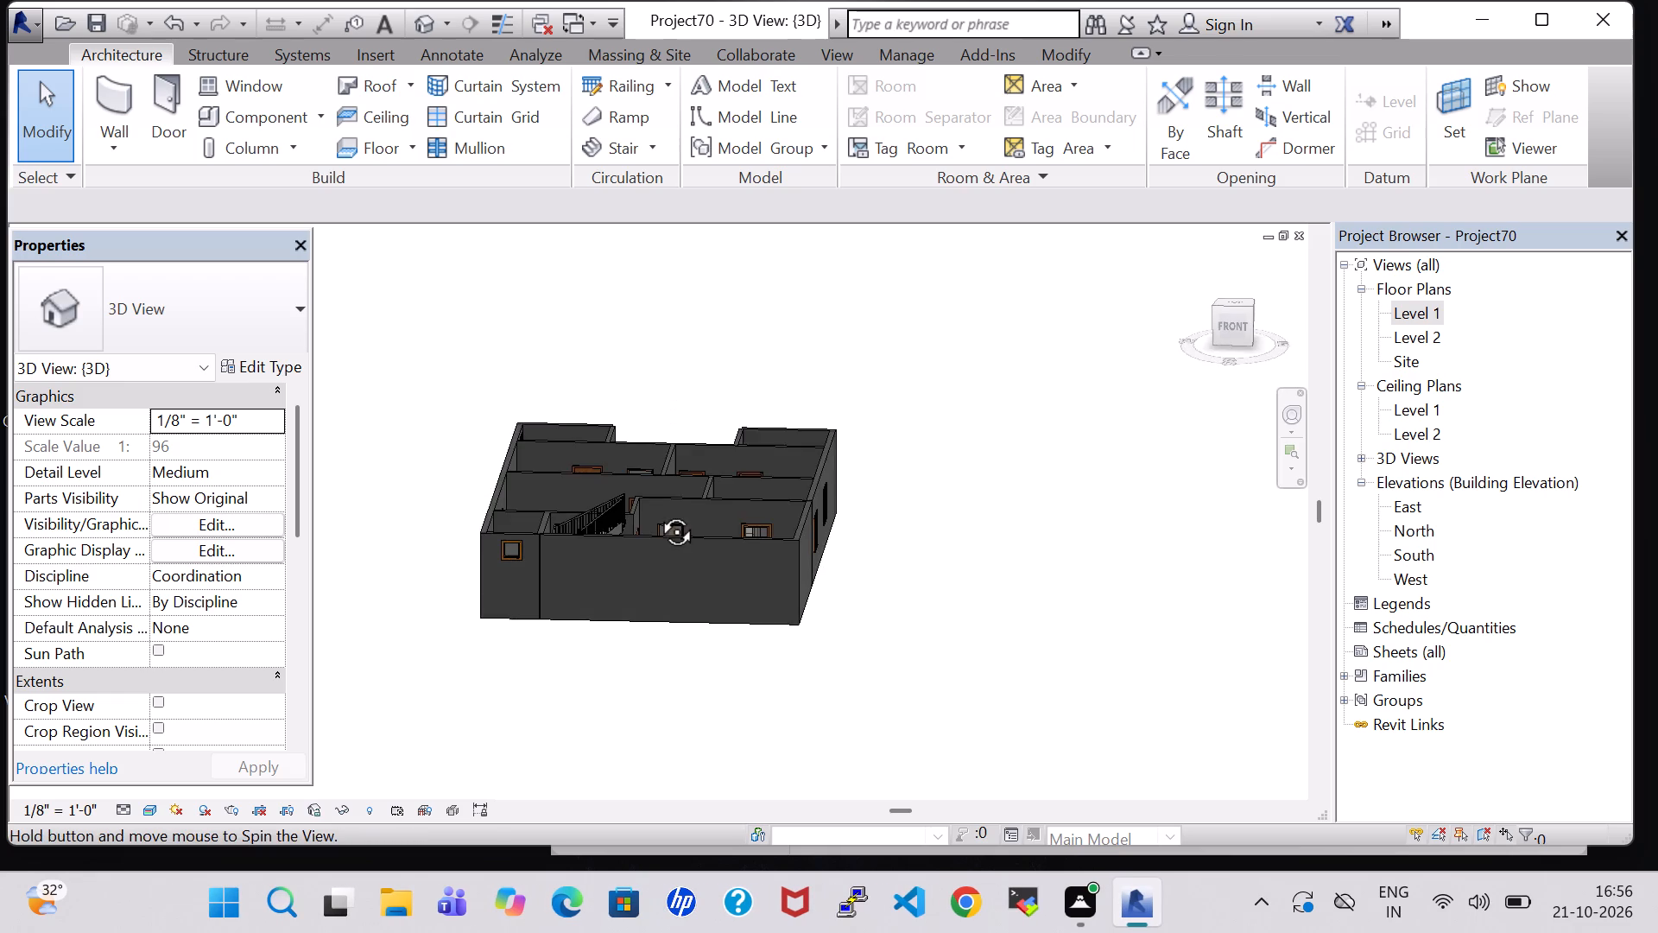
{"action": "scroll", "coordinate": [657, 512], "scroll_direction": "up", "scroll_amount": 7}
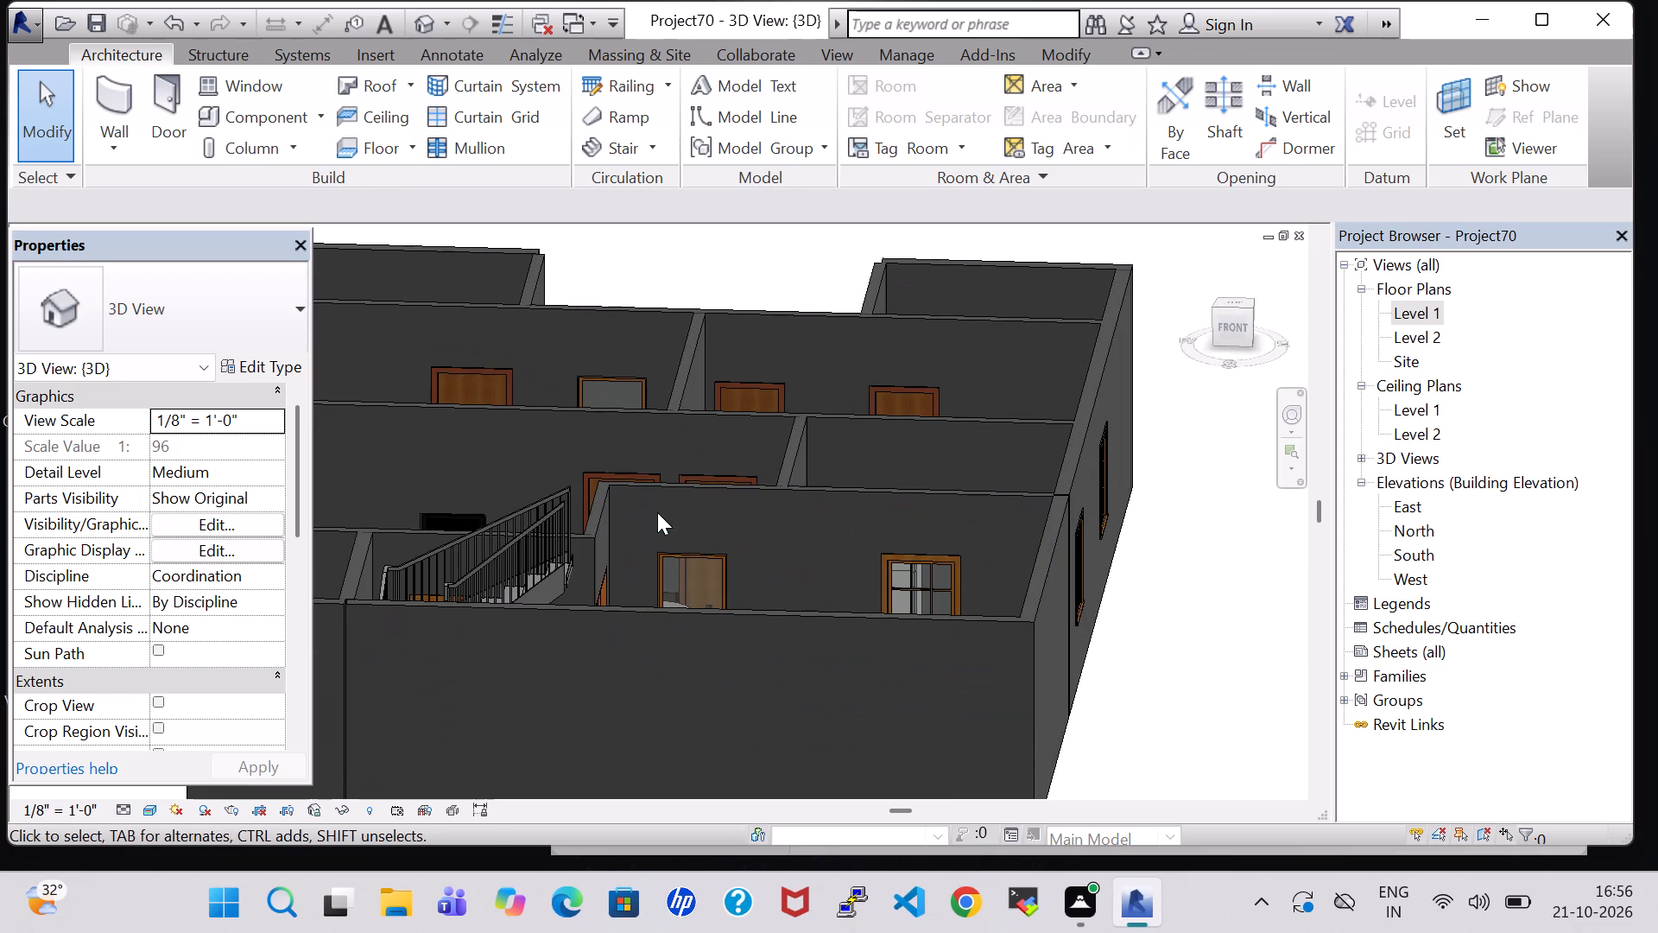
On the Level 1 plan, split the lower outer wall with a 0' 1" joint gap just past the stair's open end.
{"action": "double_click", "coordinate": [1414, 318]}
{"action": "scroll", "coordinate": [1099, 529], "scroll_direction": "down", "scroll_amount": 3}
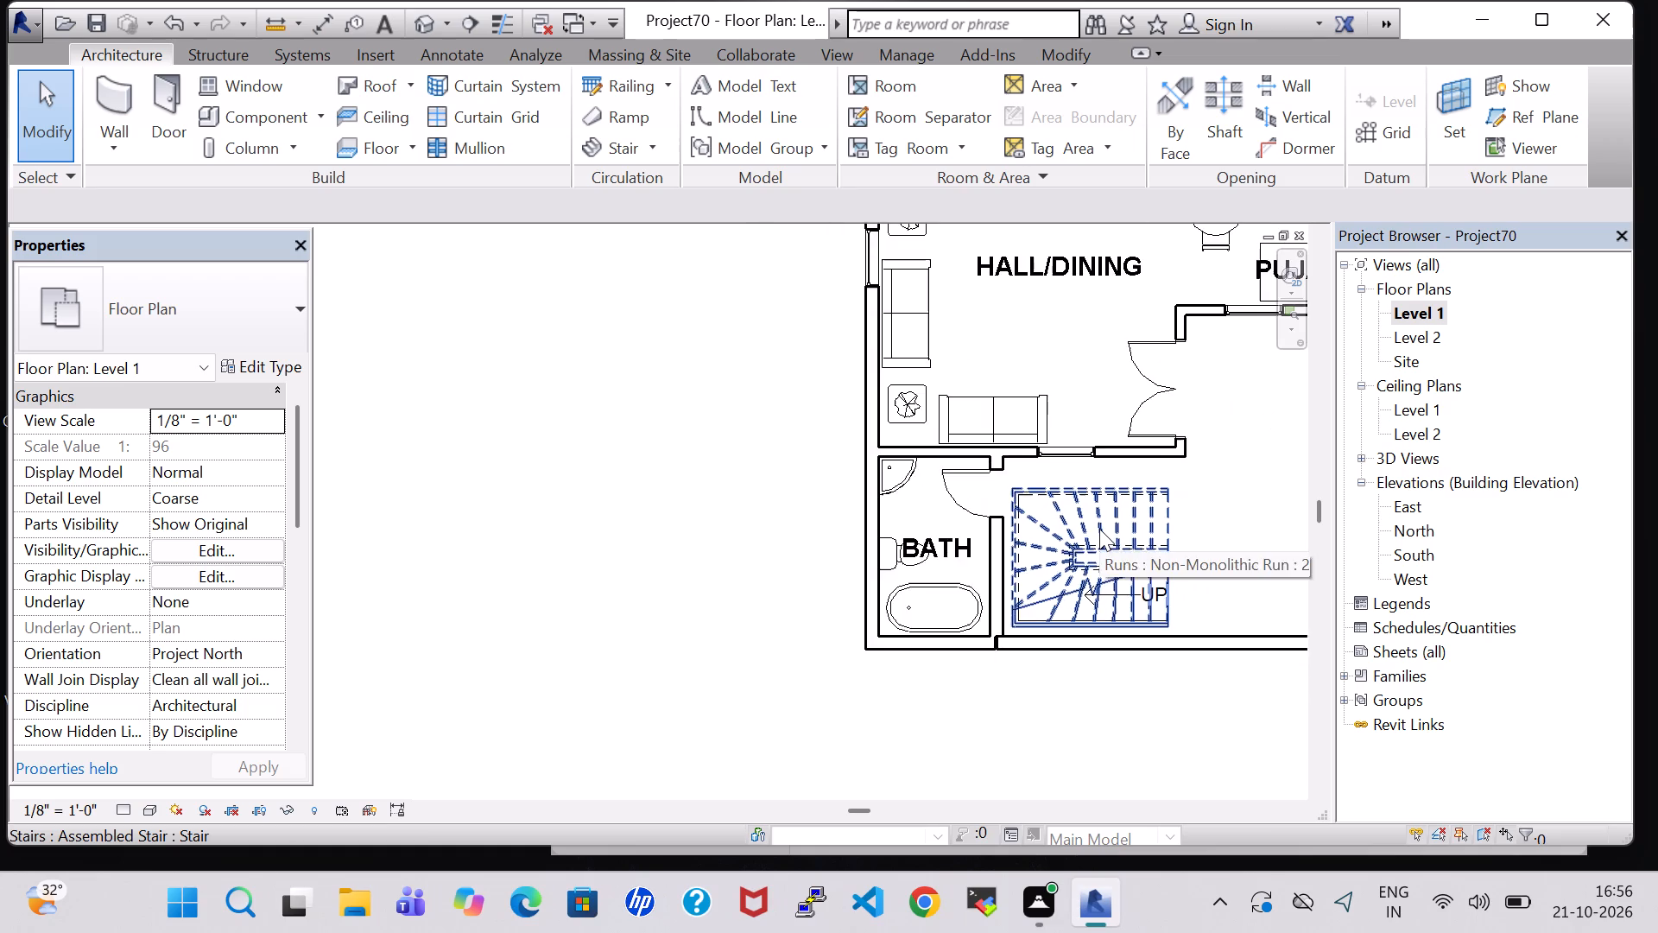
{"action": "middle_click_drag", "start_coordinate": [1099, 529], "coordinate": [813, 484]}
{"action": "left_click", "coordinate": [1077, 60]}
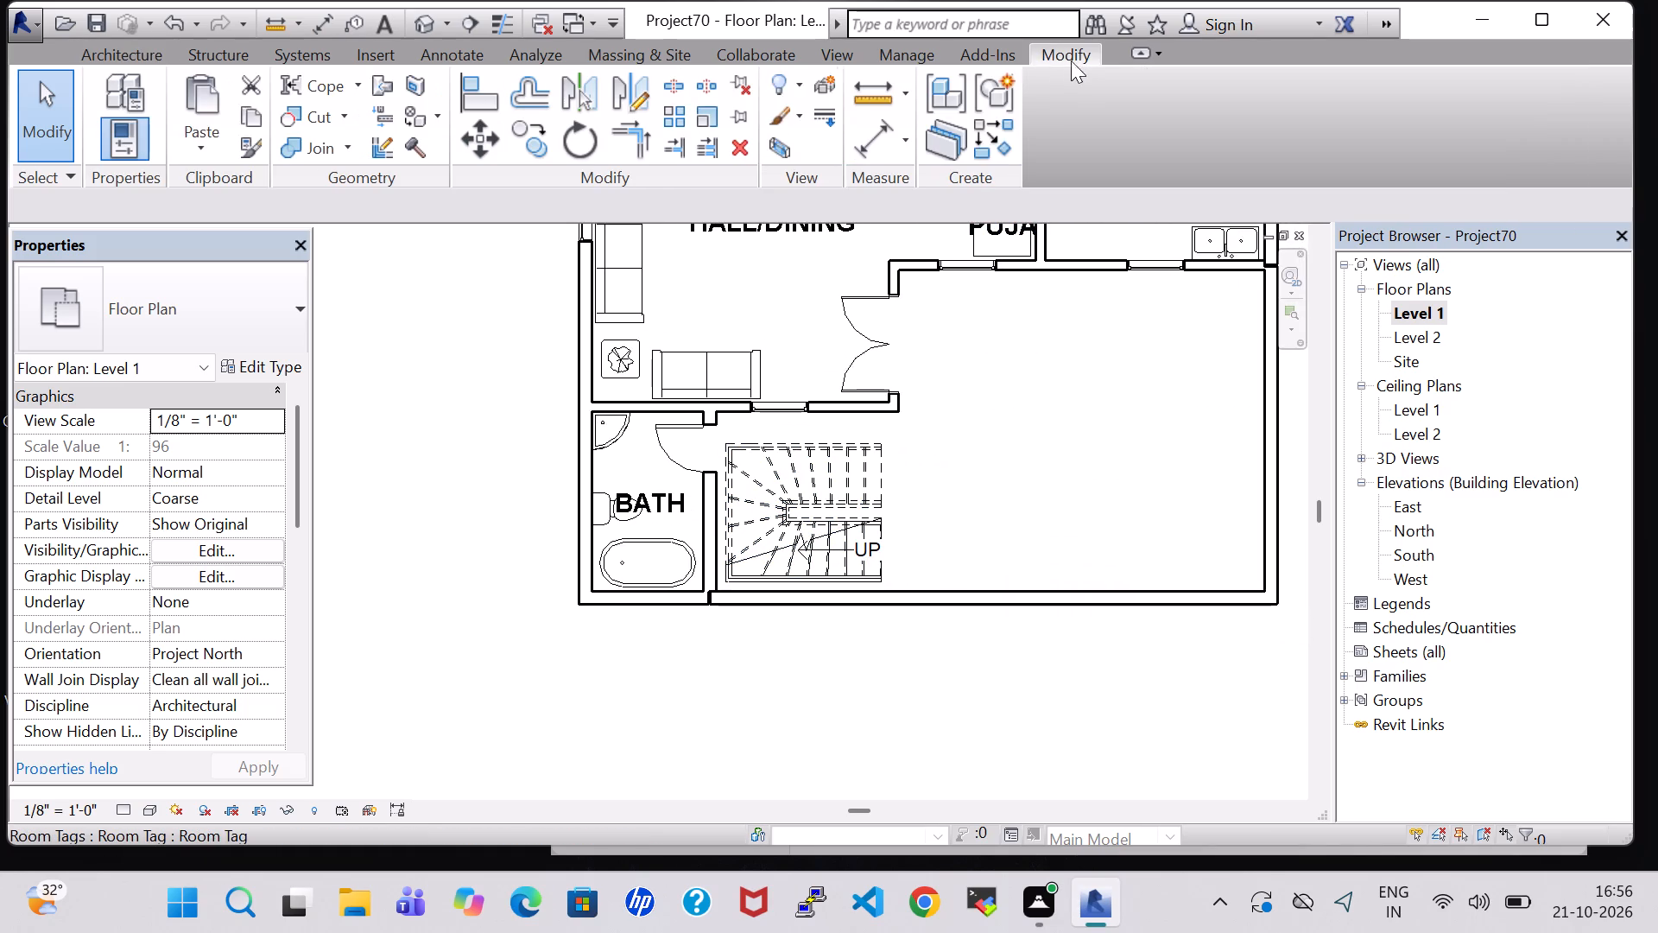
{"action": "left_click", "coordinate": [699, 87]}
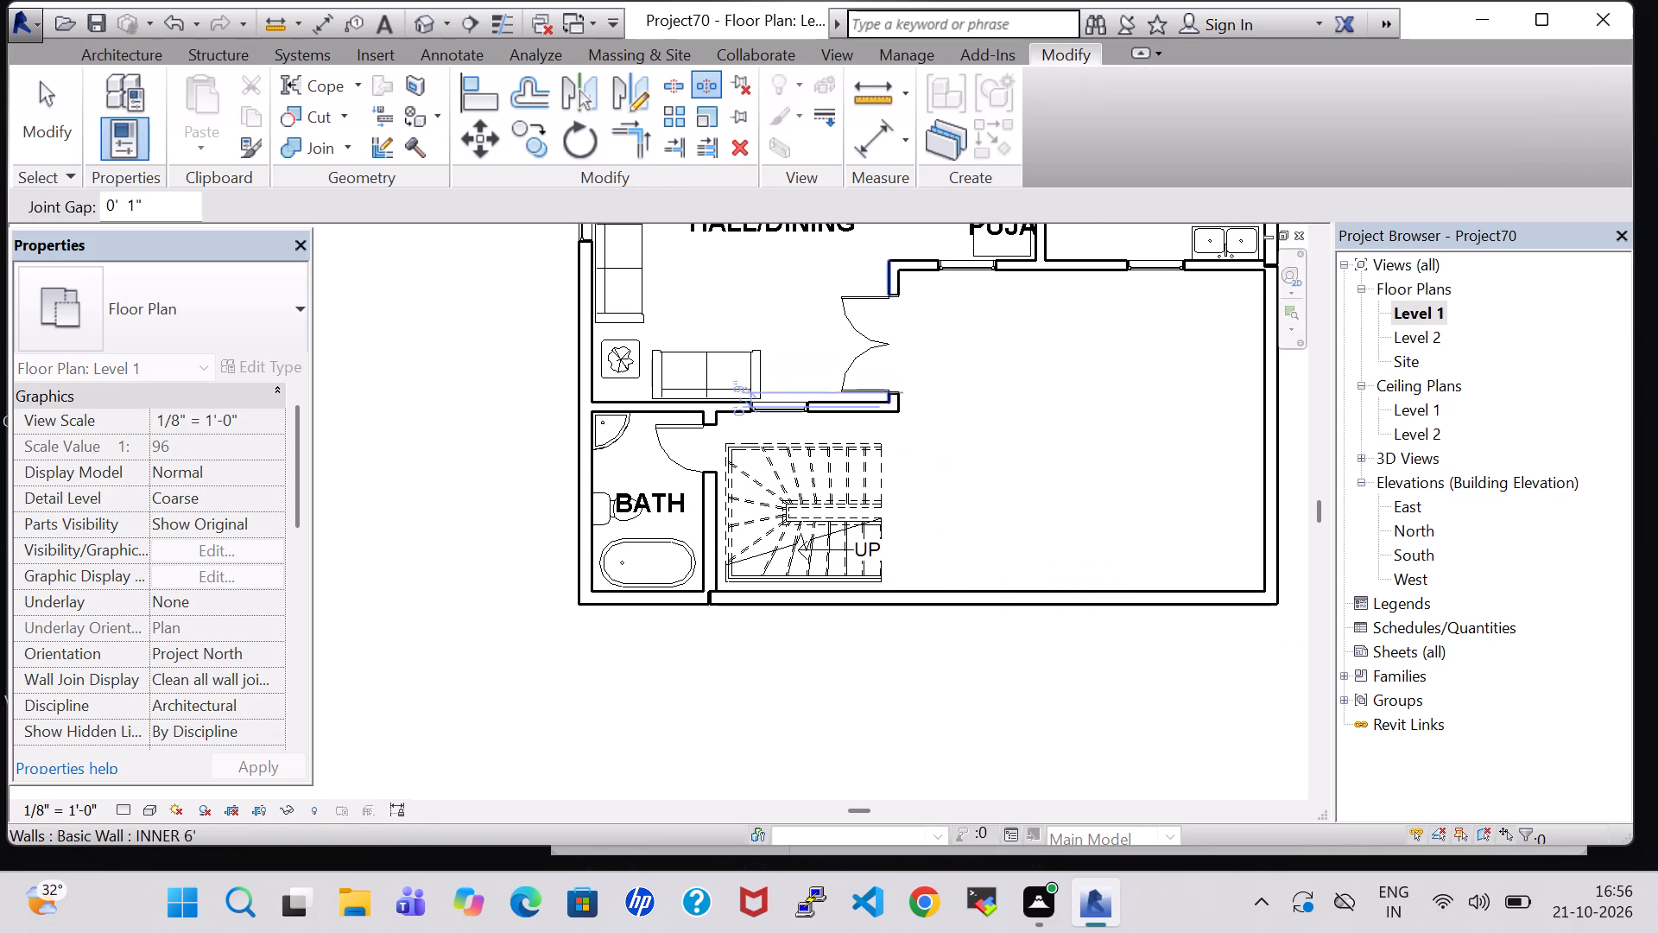
{"action": "left_click", "coordinate": [903, 593]}
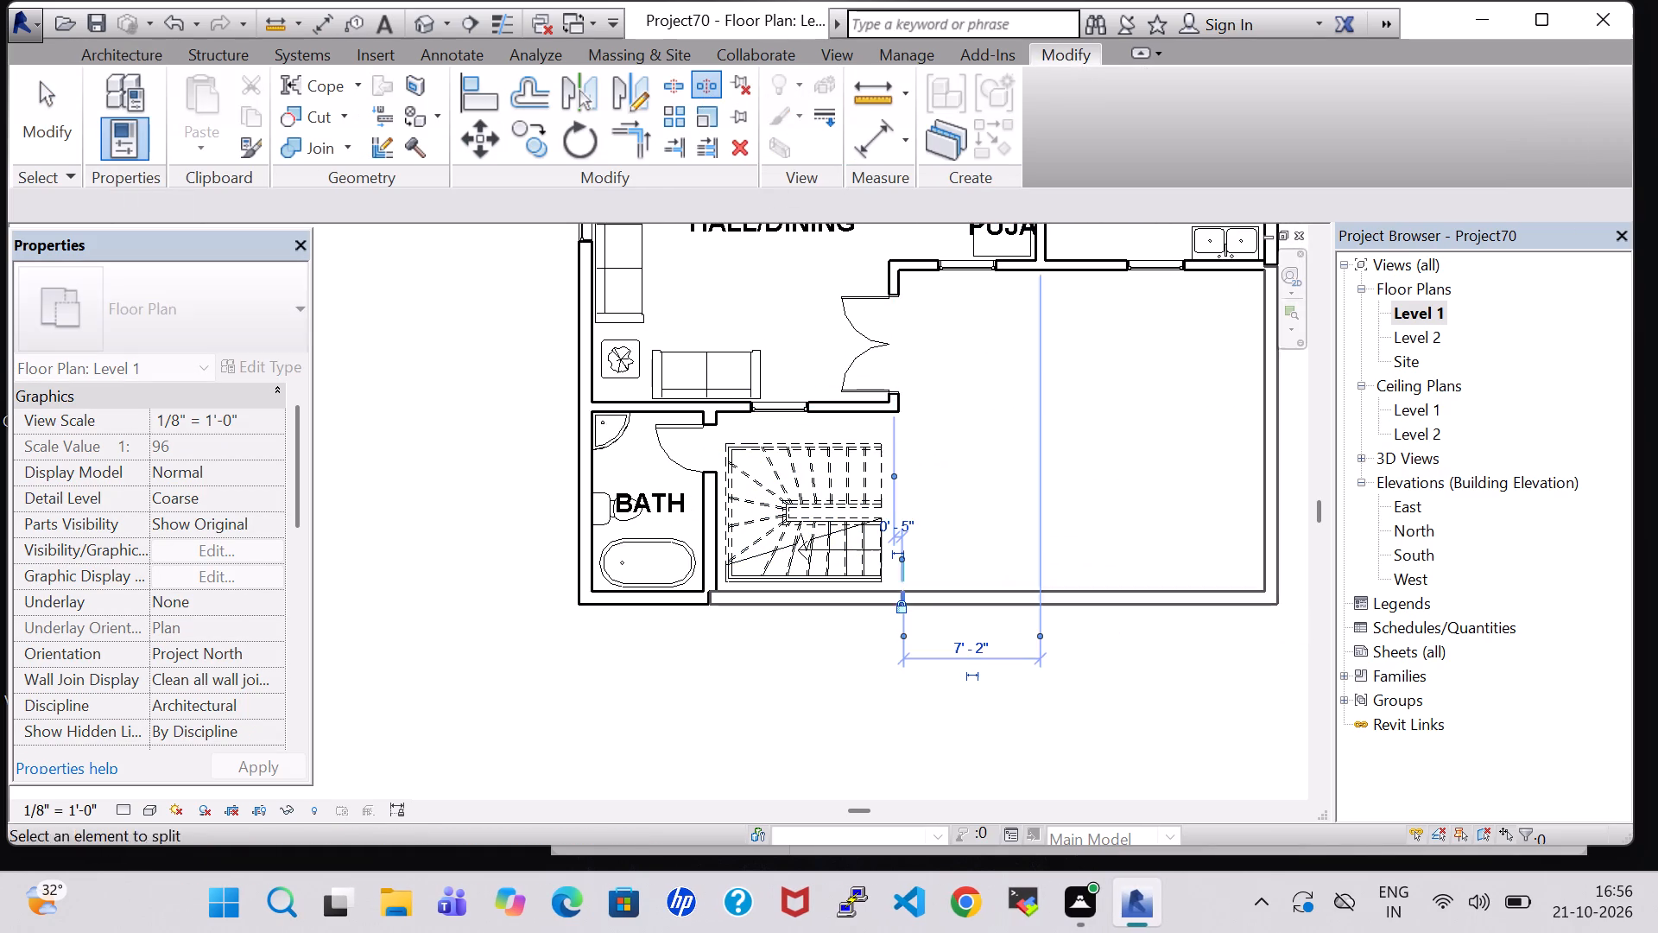
{"action": "key", "text": "Escape"}
{"action": "key", "text": "Escape"}
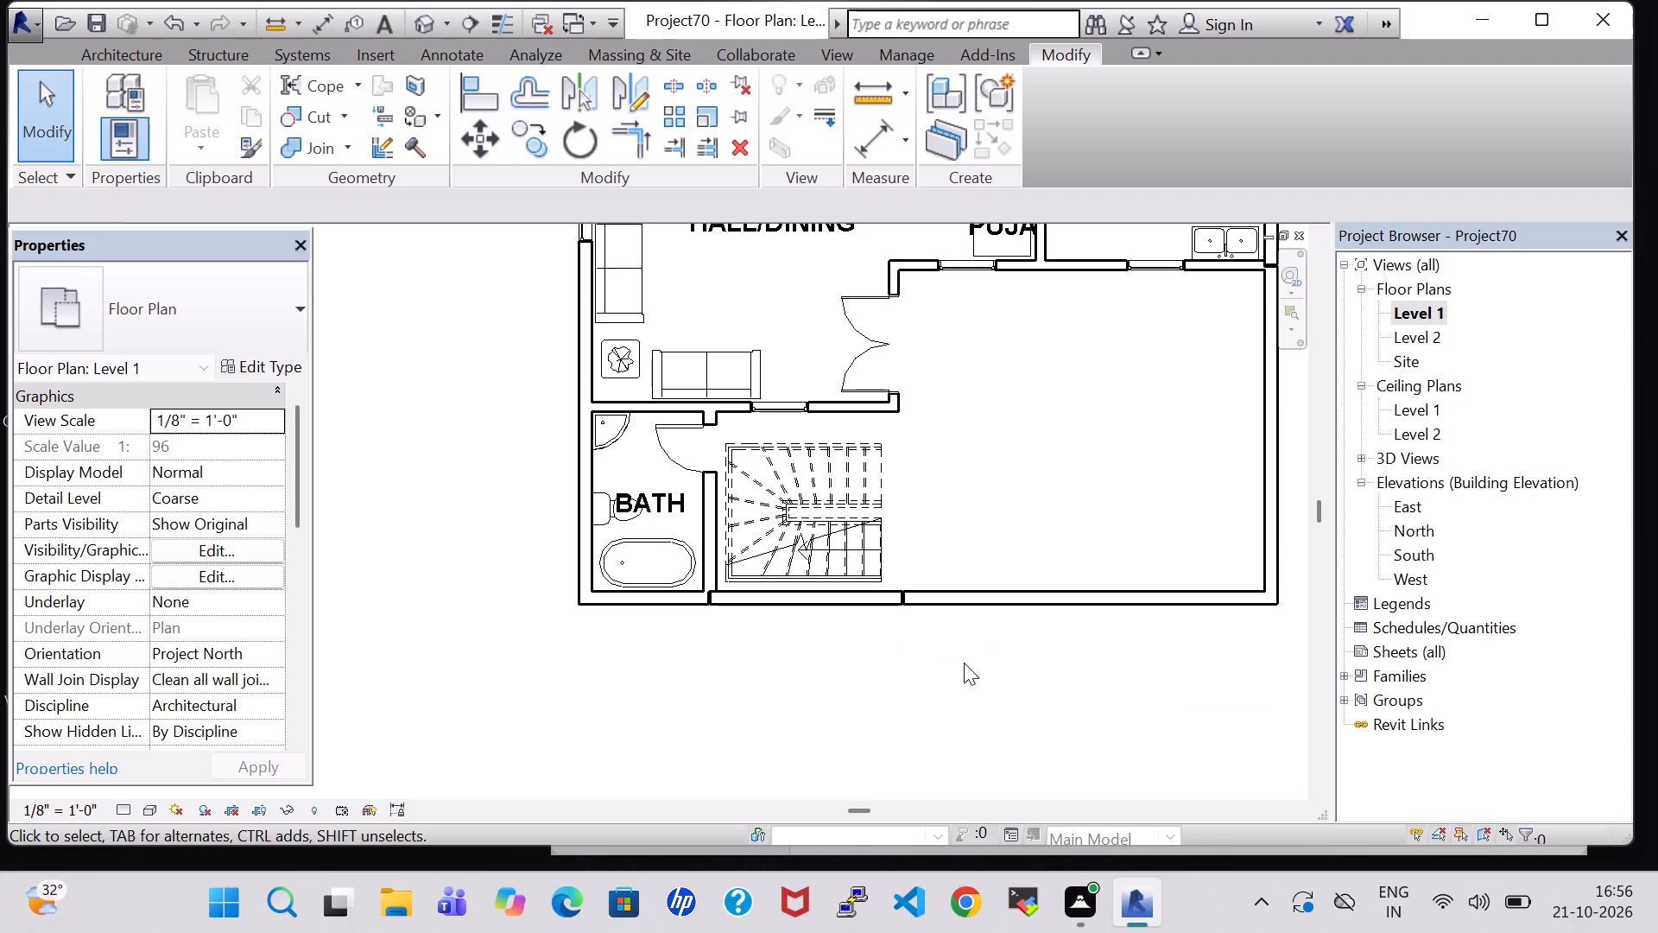
Delete the lower outer wall segment that closes off the open front area beyond the stair.
{"action": "left_click", "coordinate": [1018, 602]}
{"action": "key", "text": "Delete"}
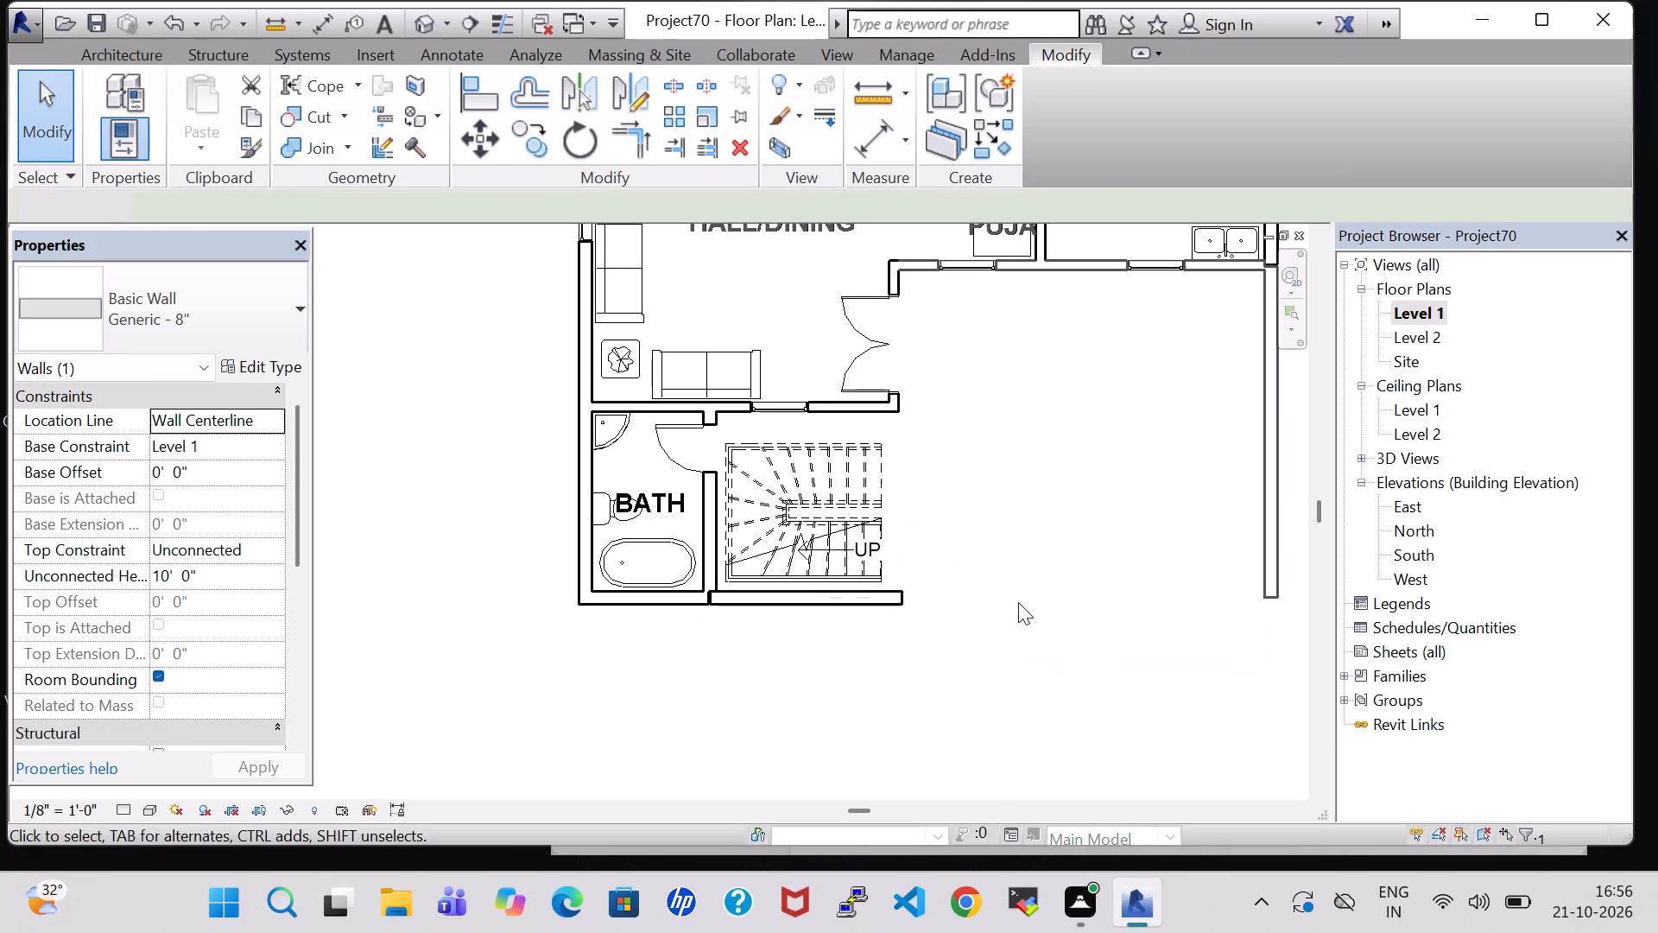
{"action": "left_click", "coordinate": [1017, 600]}
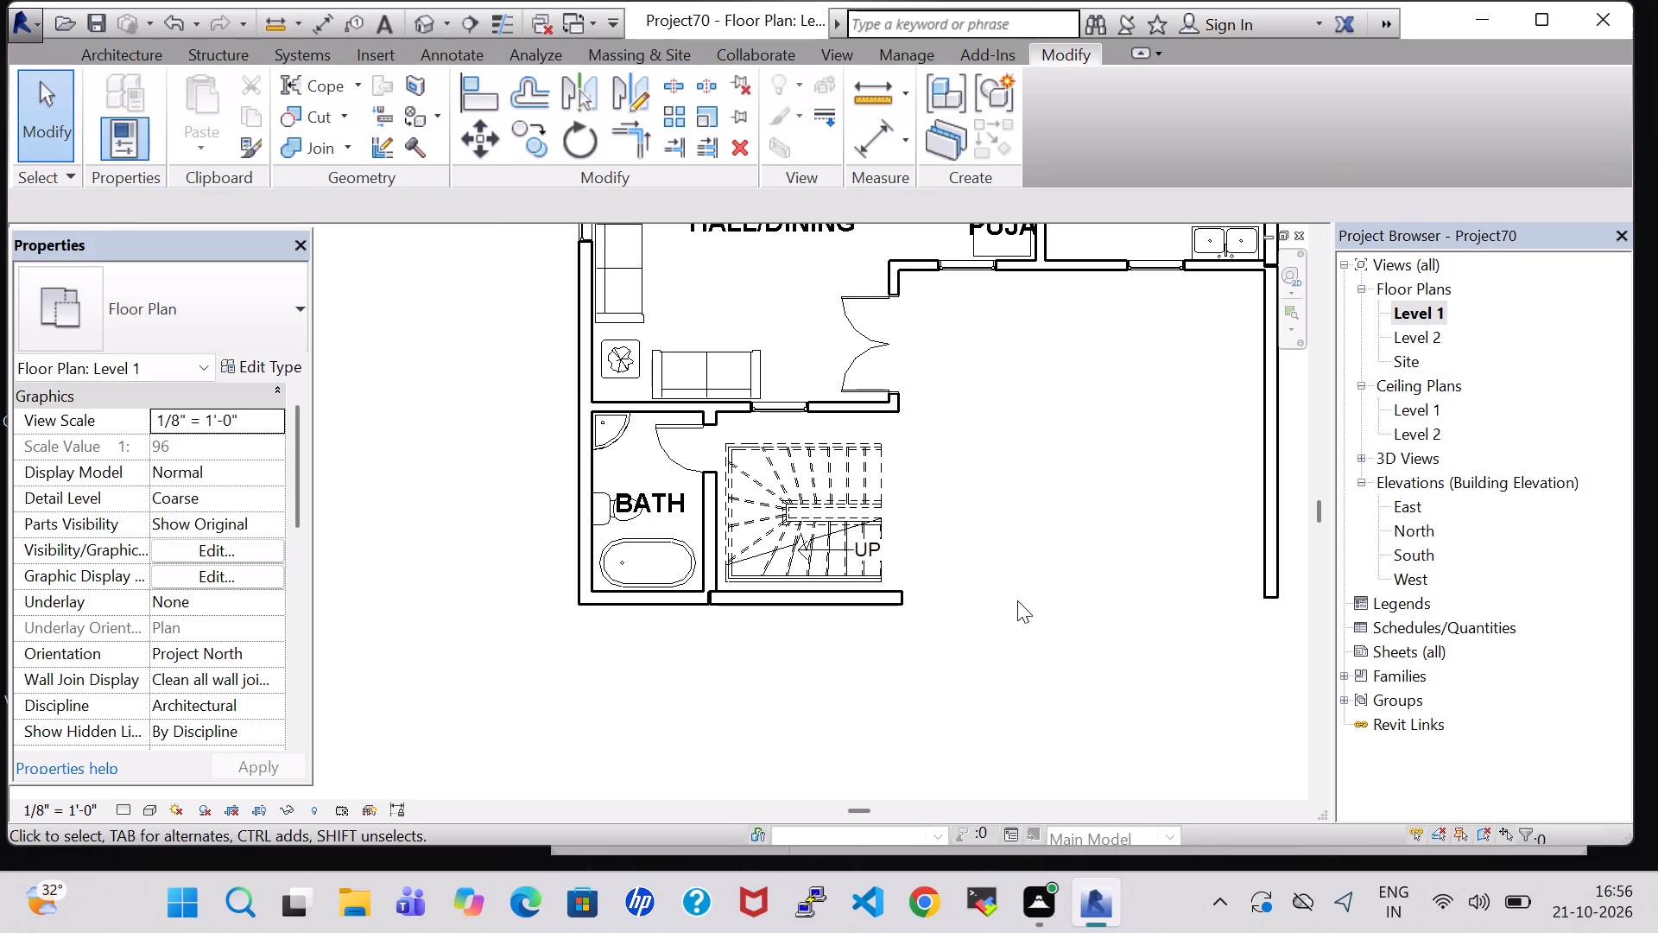
Set the unconnected height of the outer wall segment alongside the stair to 2' 0".
{"action": "left_click", "coordinate": [846, 605]}
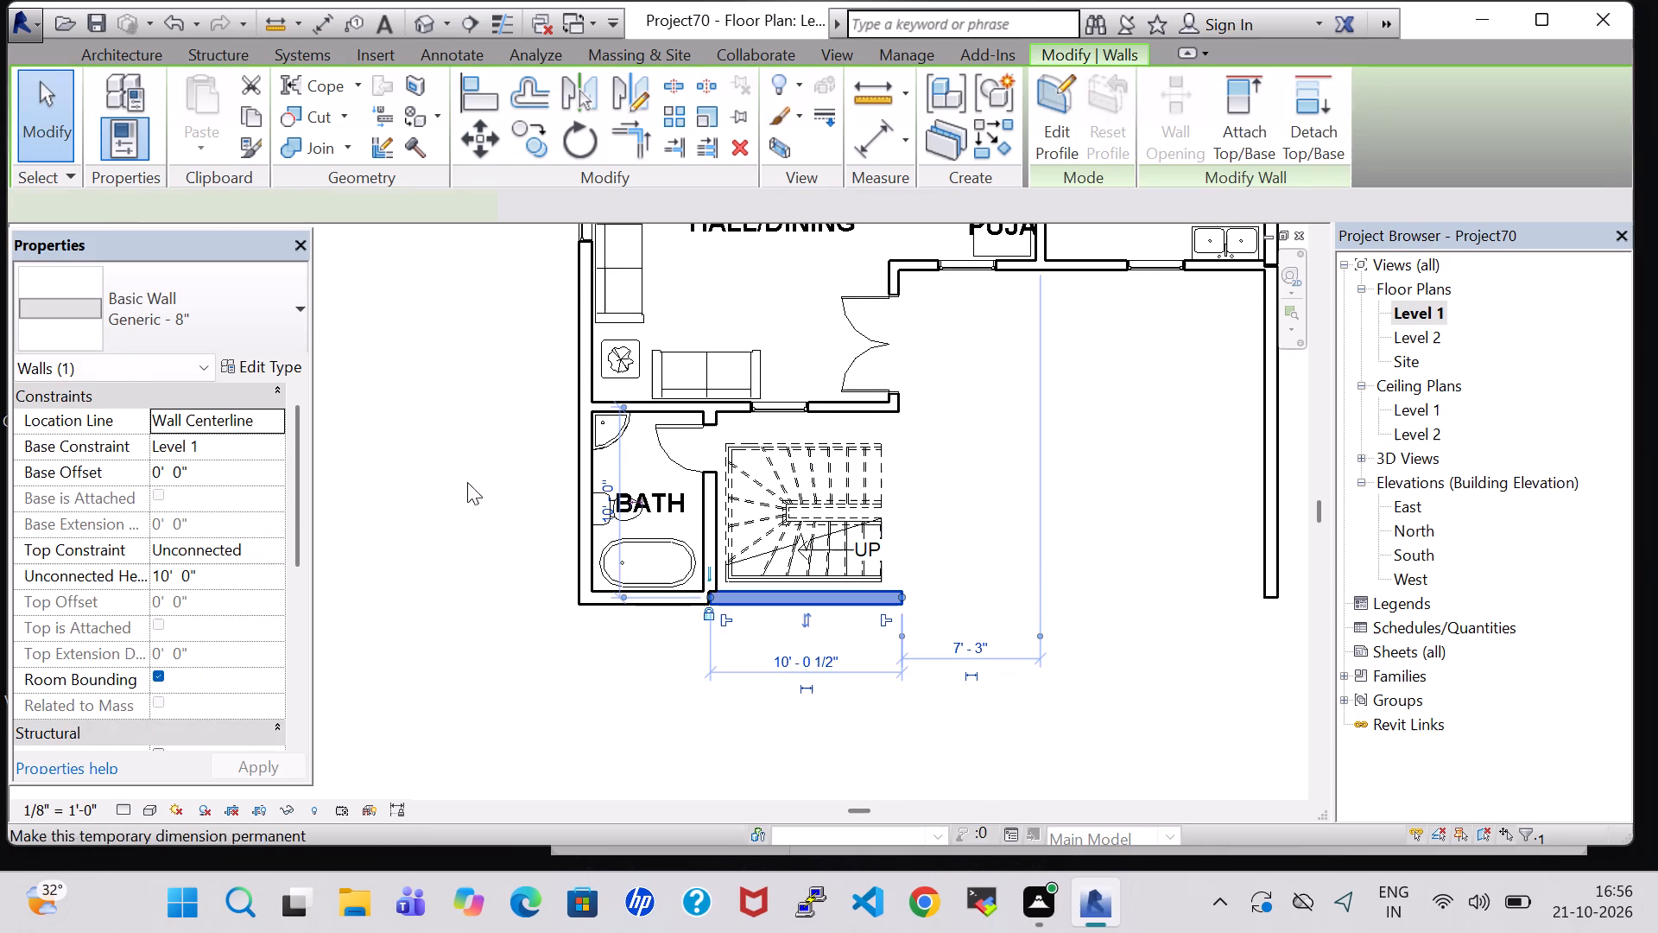
{"action": "double_click", "coordinate": [166, 578]}
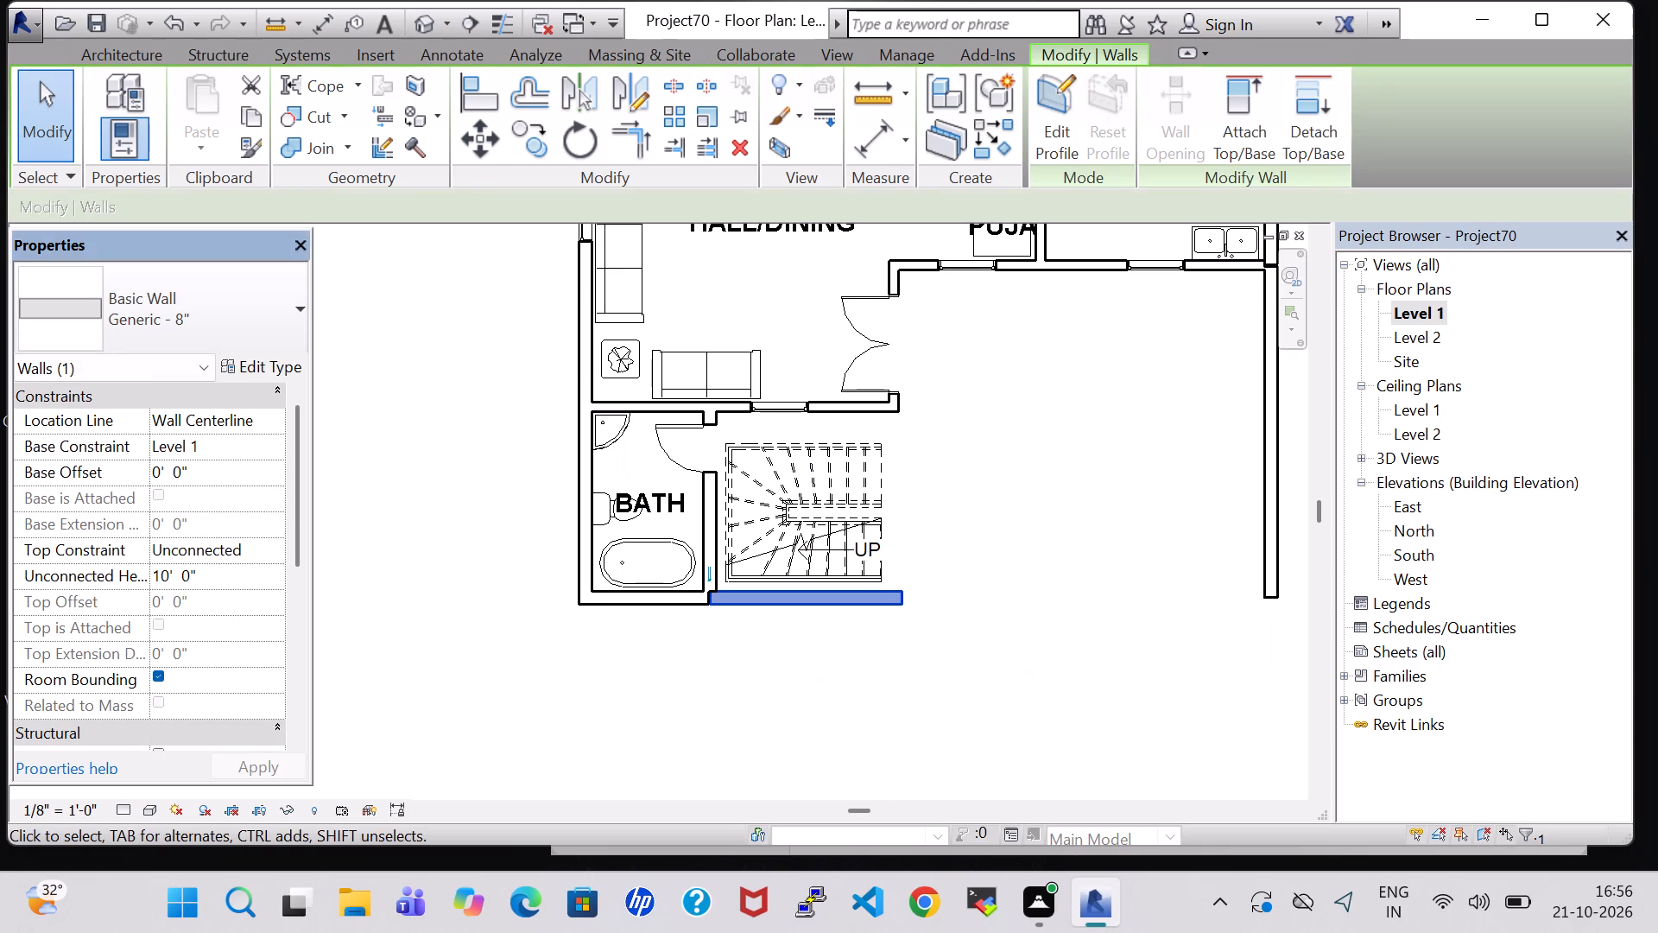
{"action": "key", "text": "BackSpace"}
{"action": "key", "text": "BackSpace"}
{"action": "key", "text": "2"}
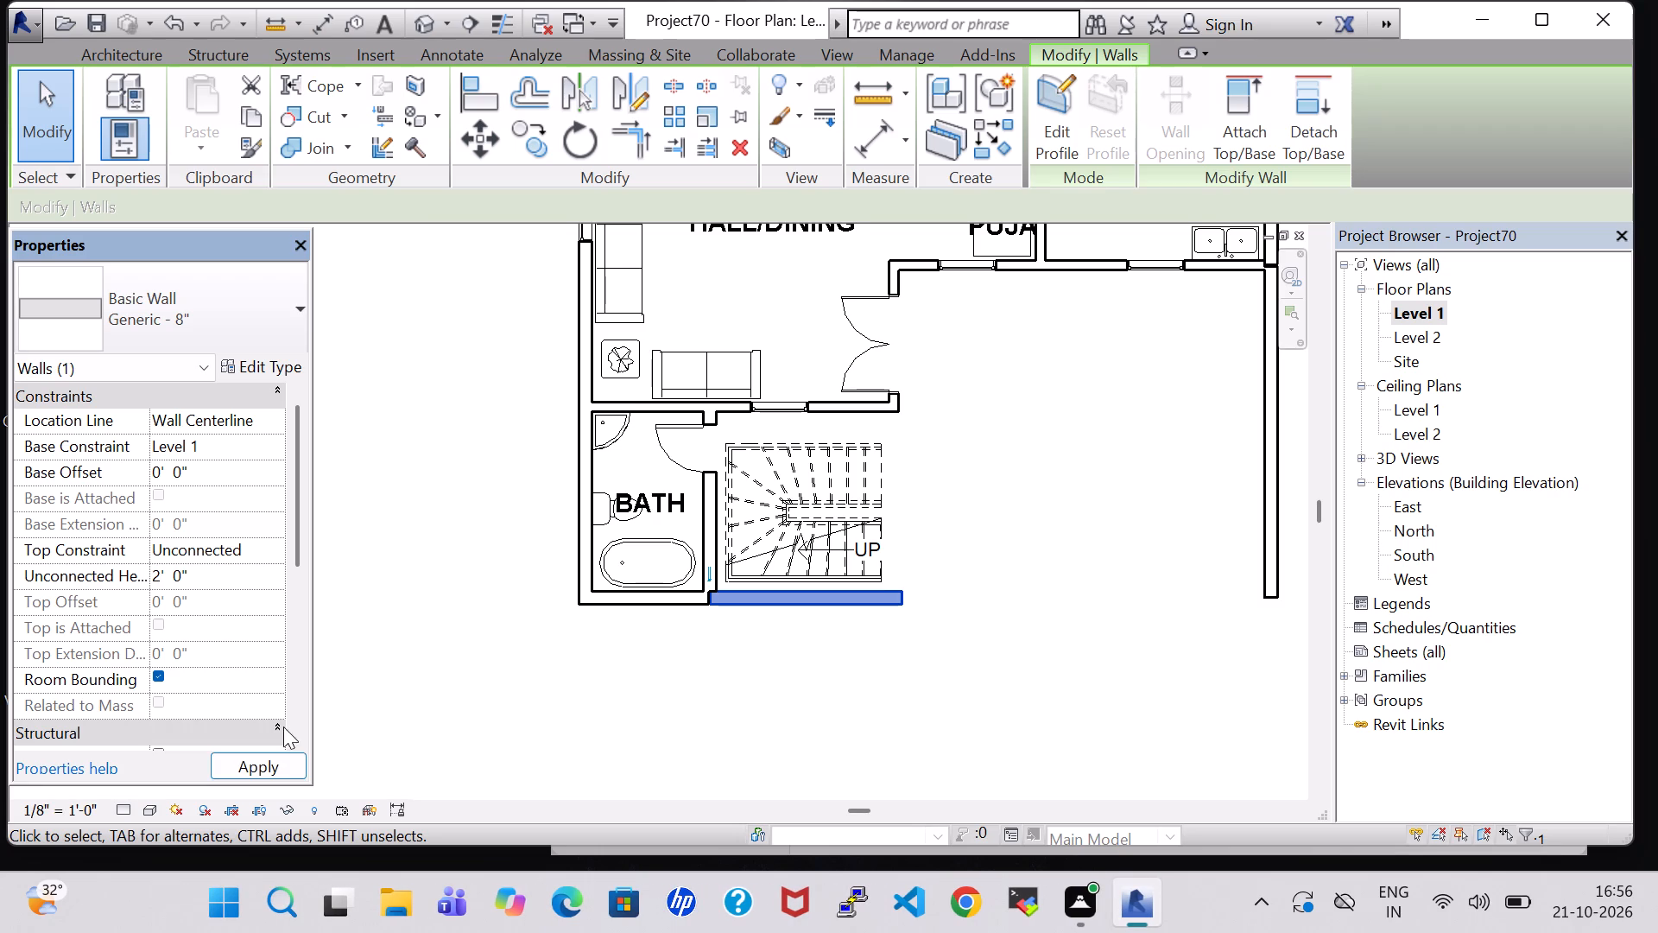
{"action": "left_click", "coordinate": [281, 766]}
{"action": "left_click", "coordinate": [594, 711]}
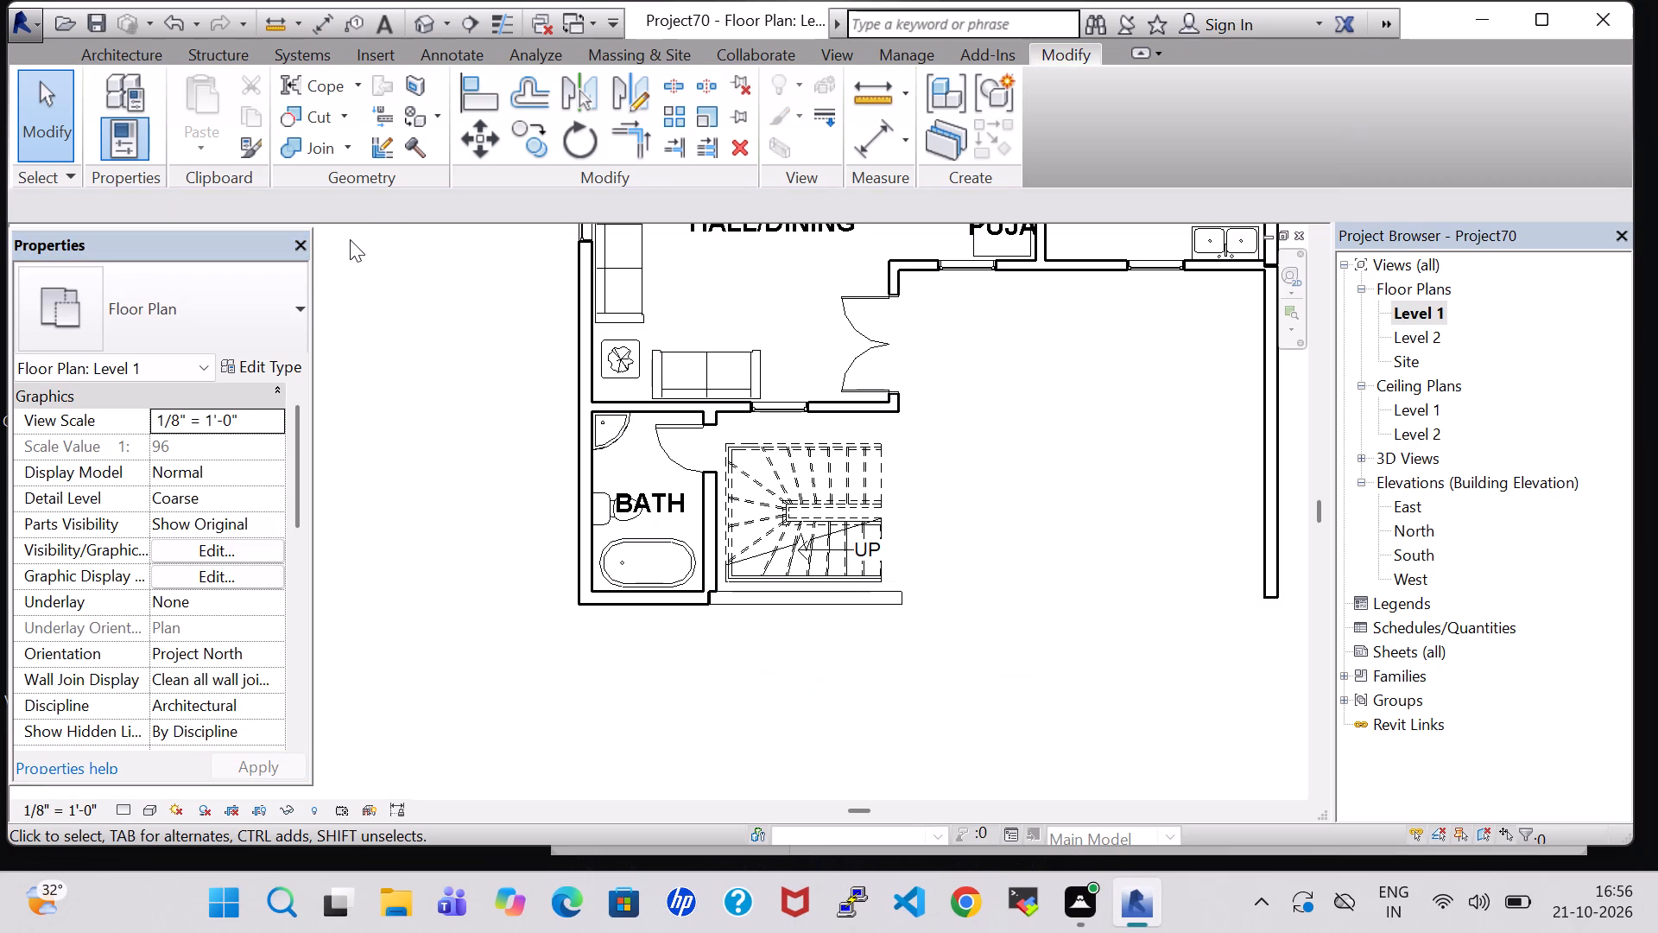
Sketch a Handrail - Rectangular railing about 10' 1" long along the centre of the low wall beside the stair.
{"action": "left_click", "coordinate": [123, 54]}
{"action": "left_click", "coordinate": [608, 84]}
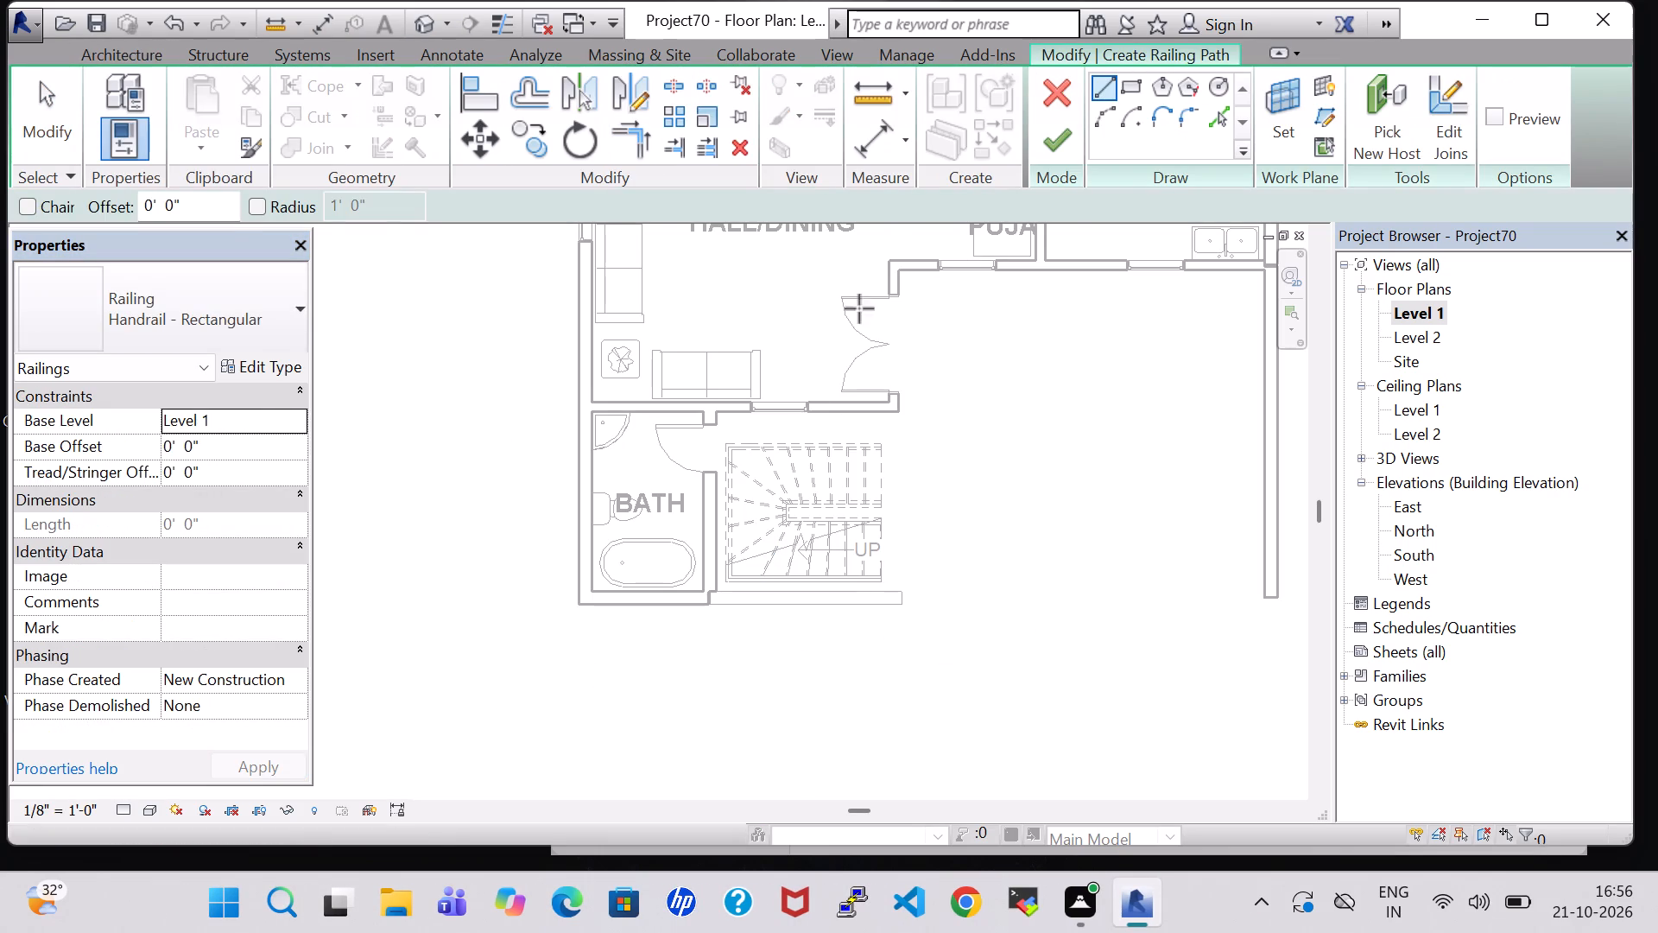
{"action": "scroll", "coordinate": [673, 588], "scroll_direction": "up", "scroll_amount": 6}
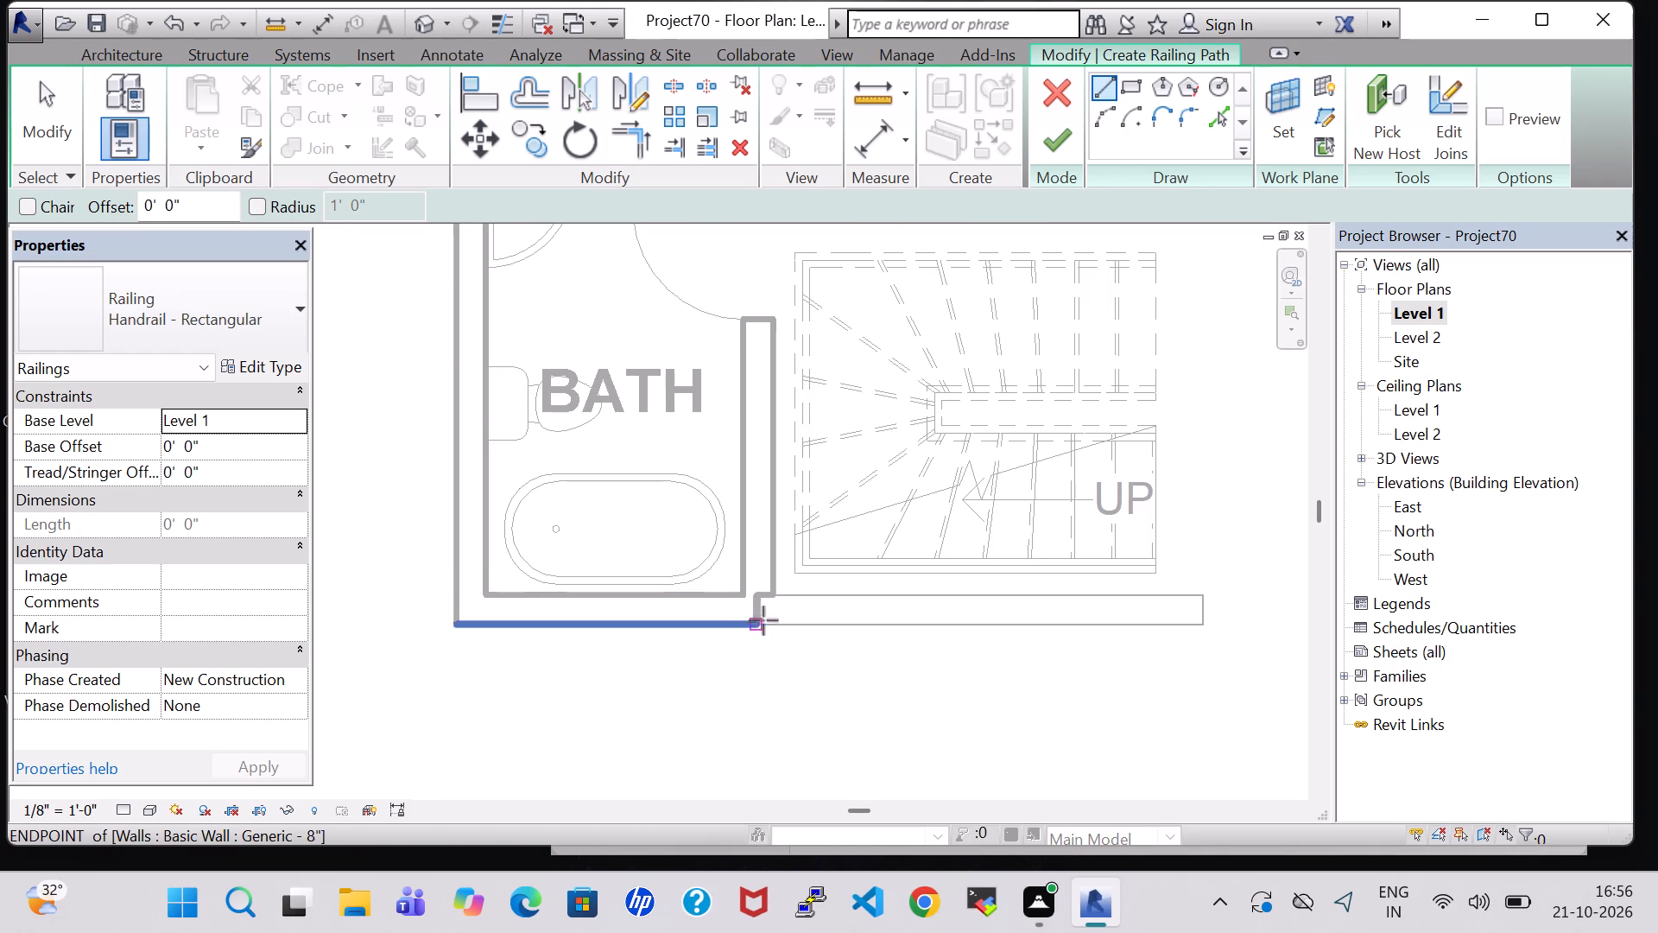
{"action": "left_click", "coordinate": [757, 608]}
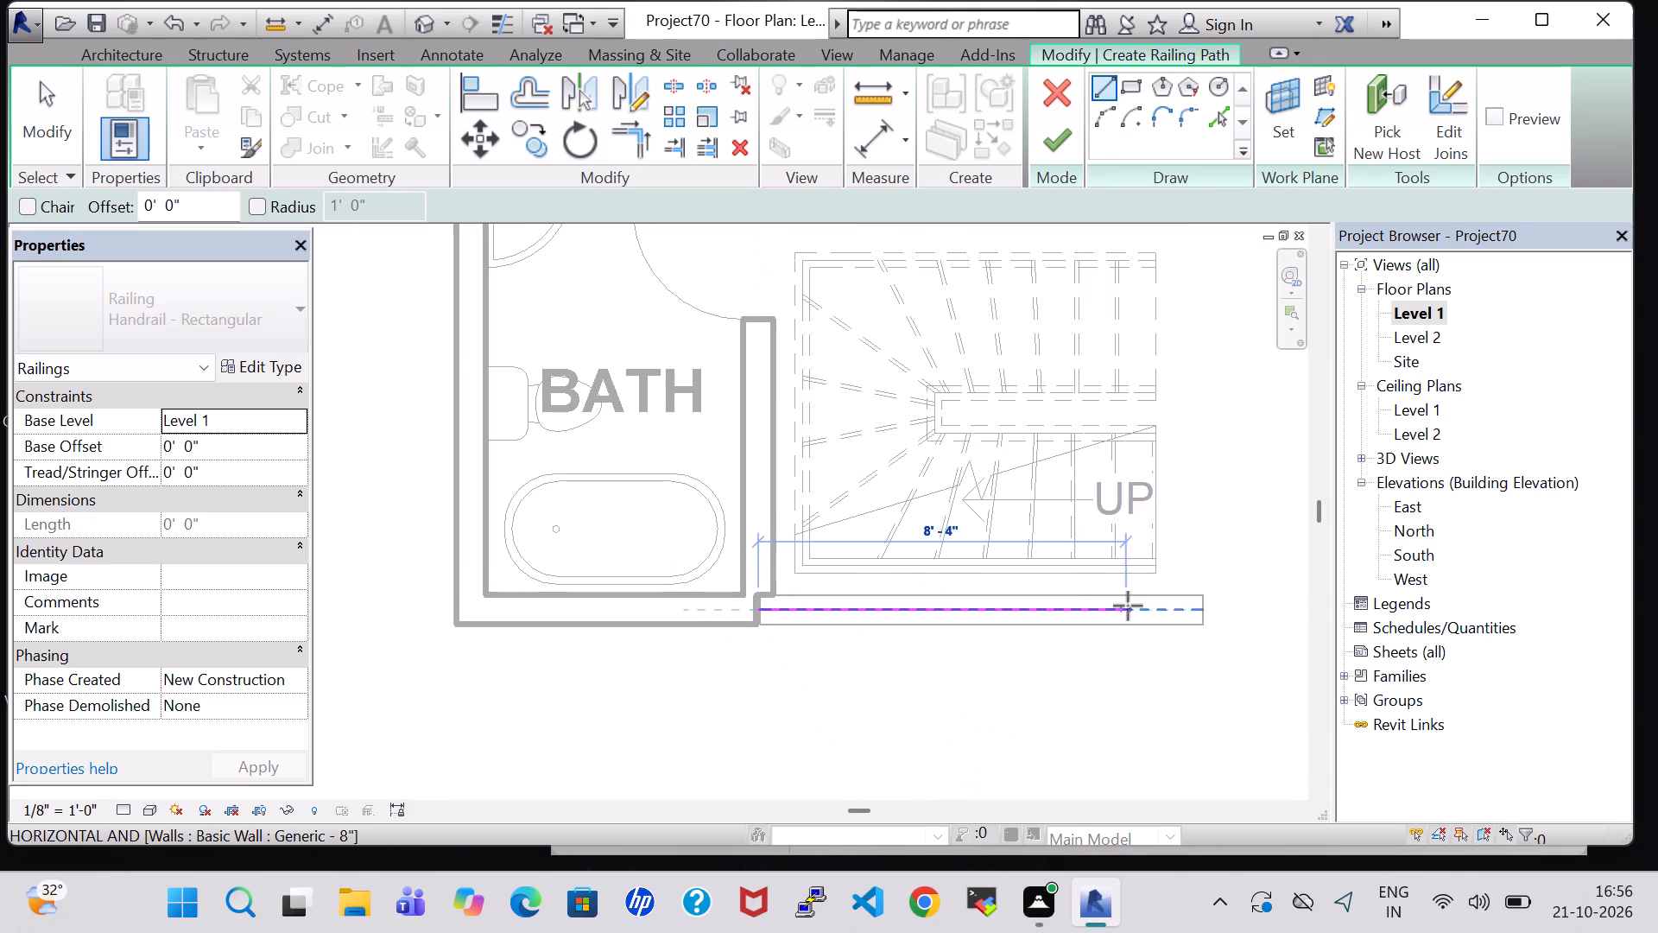
{"action": "left_click", "coordinate": [1205, 611]}
{"action": "left_click", "coordinate": [1042, 131]}
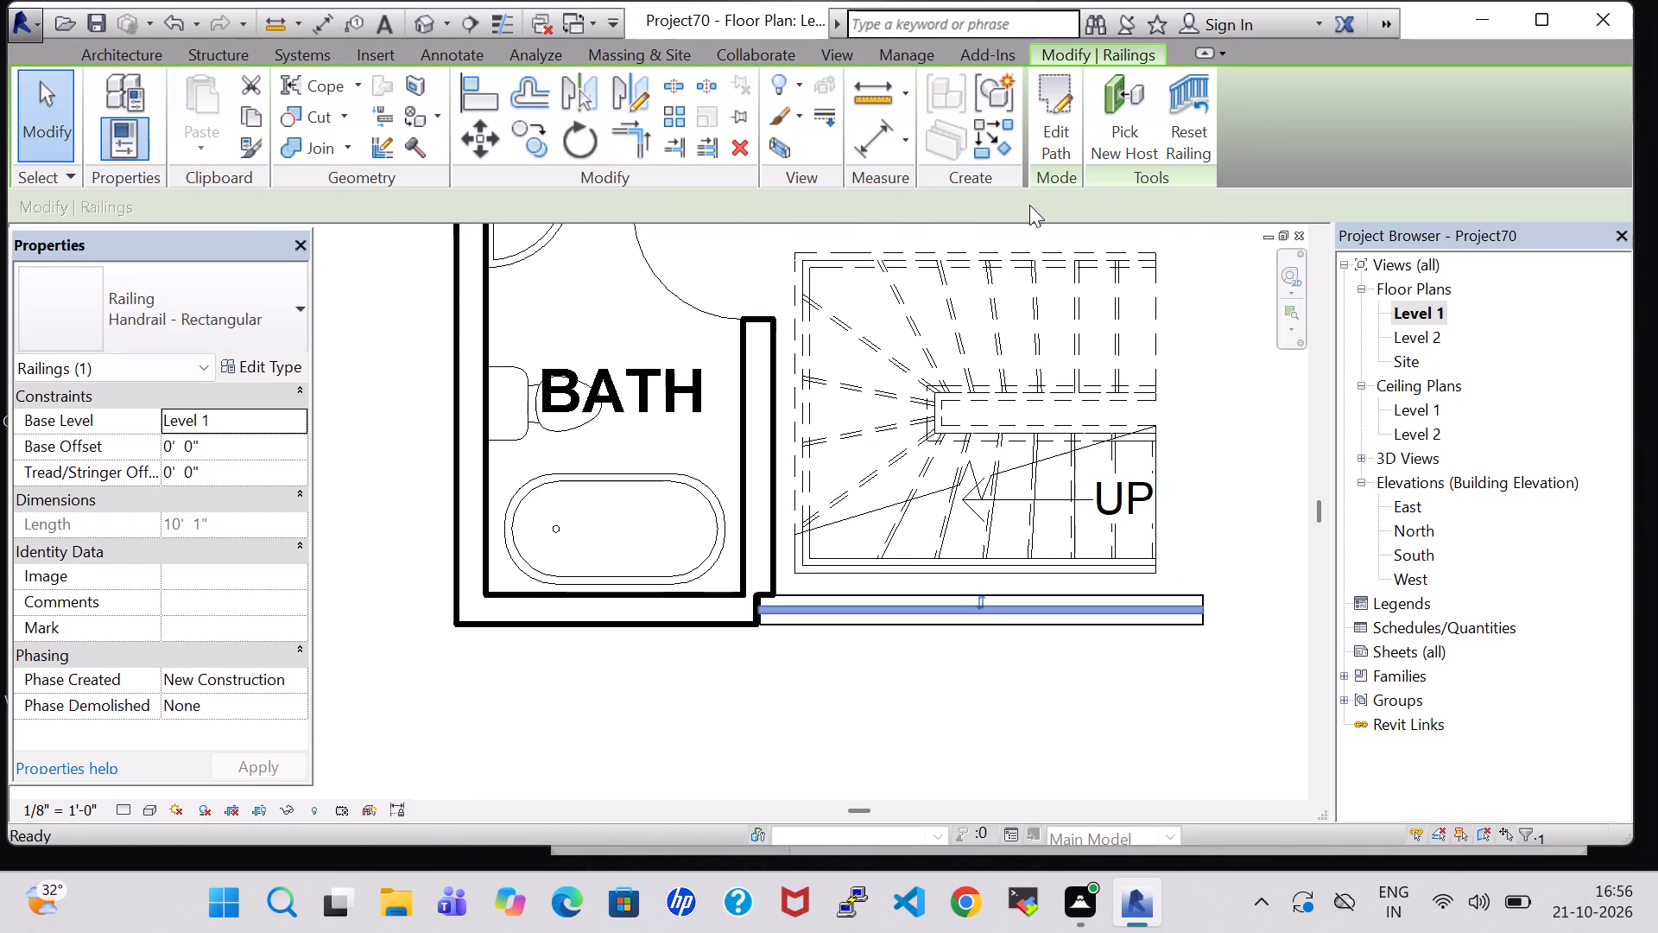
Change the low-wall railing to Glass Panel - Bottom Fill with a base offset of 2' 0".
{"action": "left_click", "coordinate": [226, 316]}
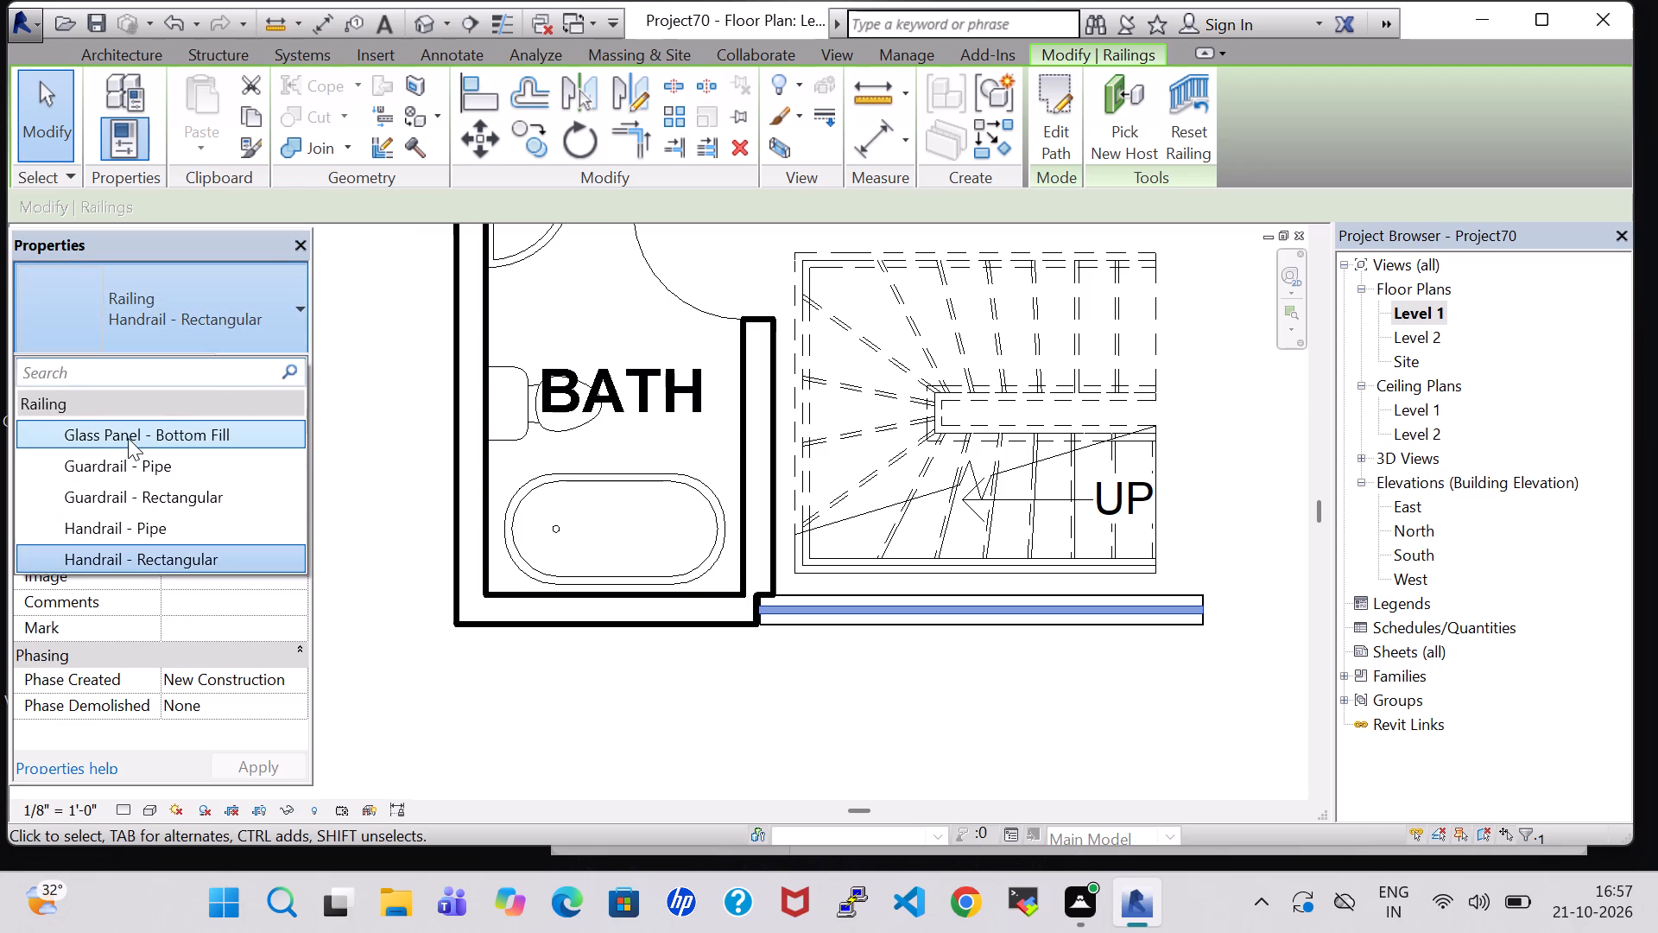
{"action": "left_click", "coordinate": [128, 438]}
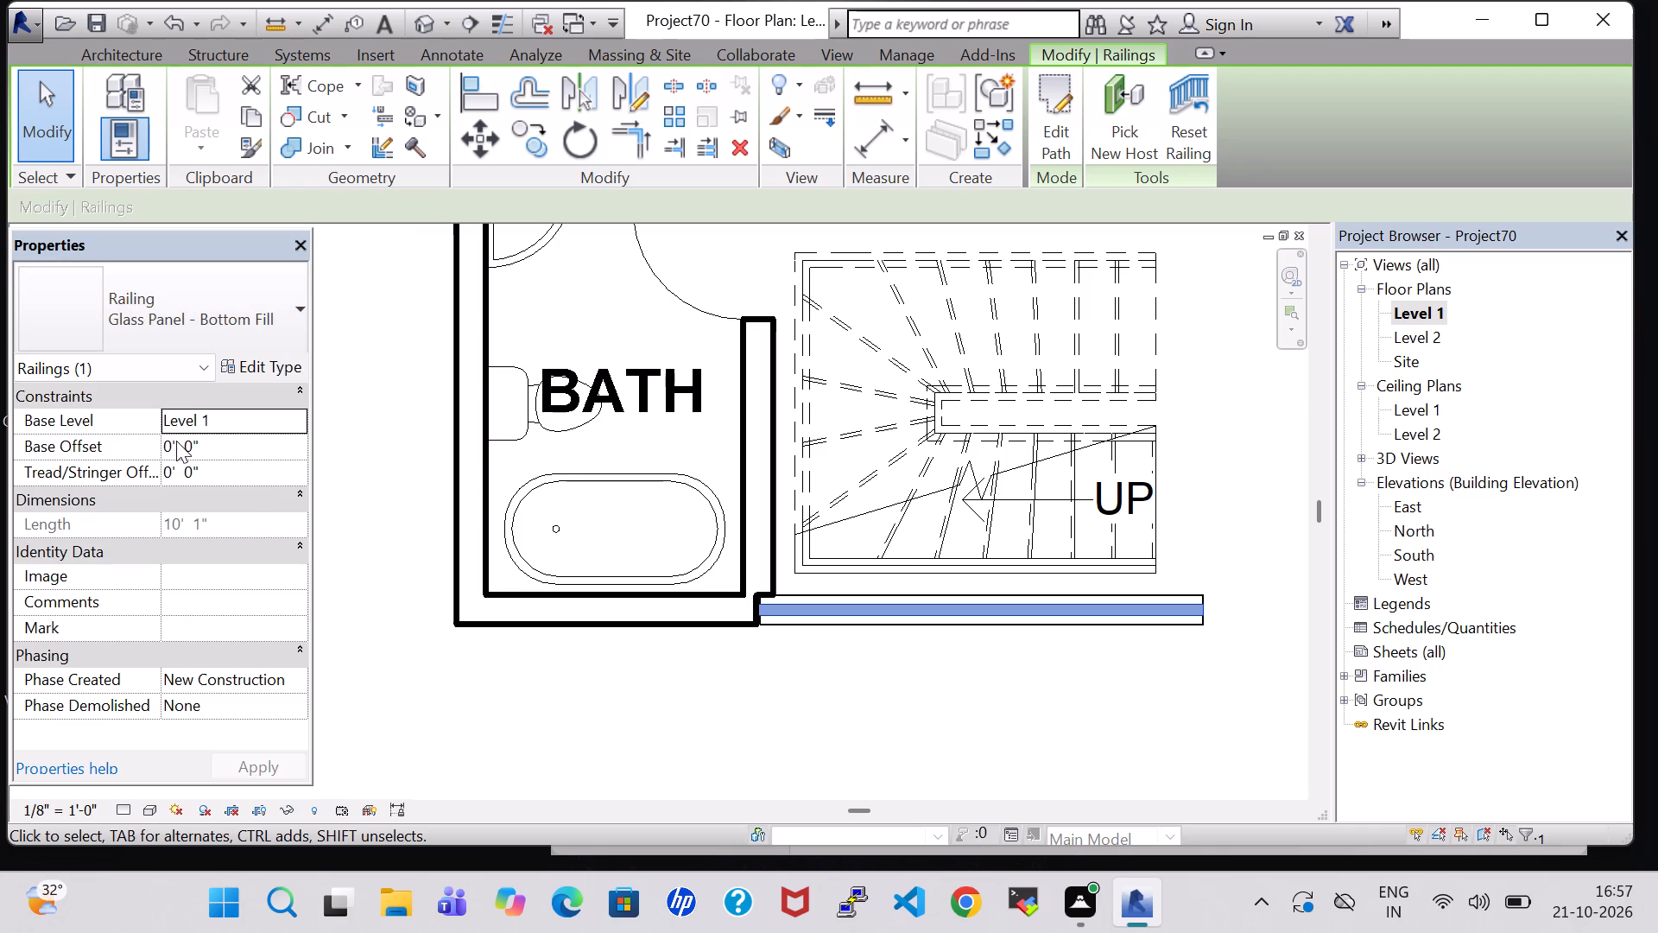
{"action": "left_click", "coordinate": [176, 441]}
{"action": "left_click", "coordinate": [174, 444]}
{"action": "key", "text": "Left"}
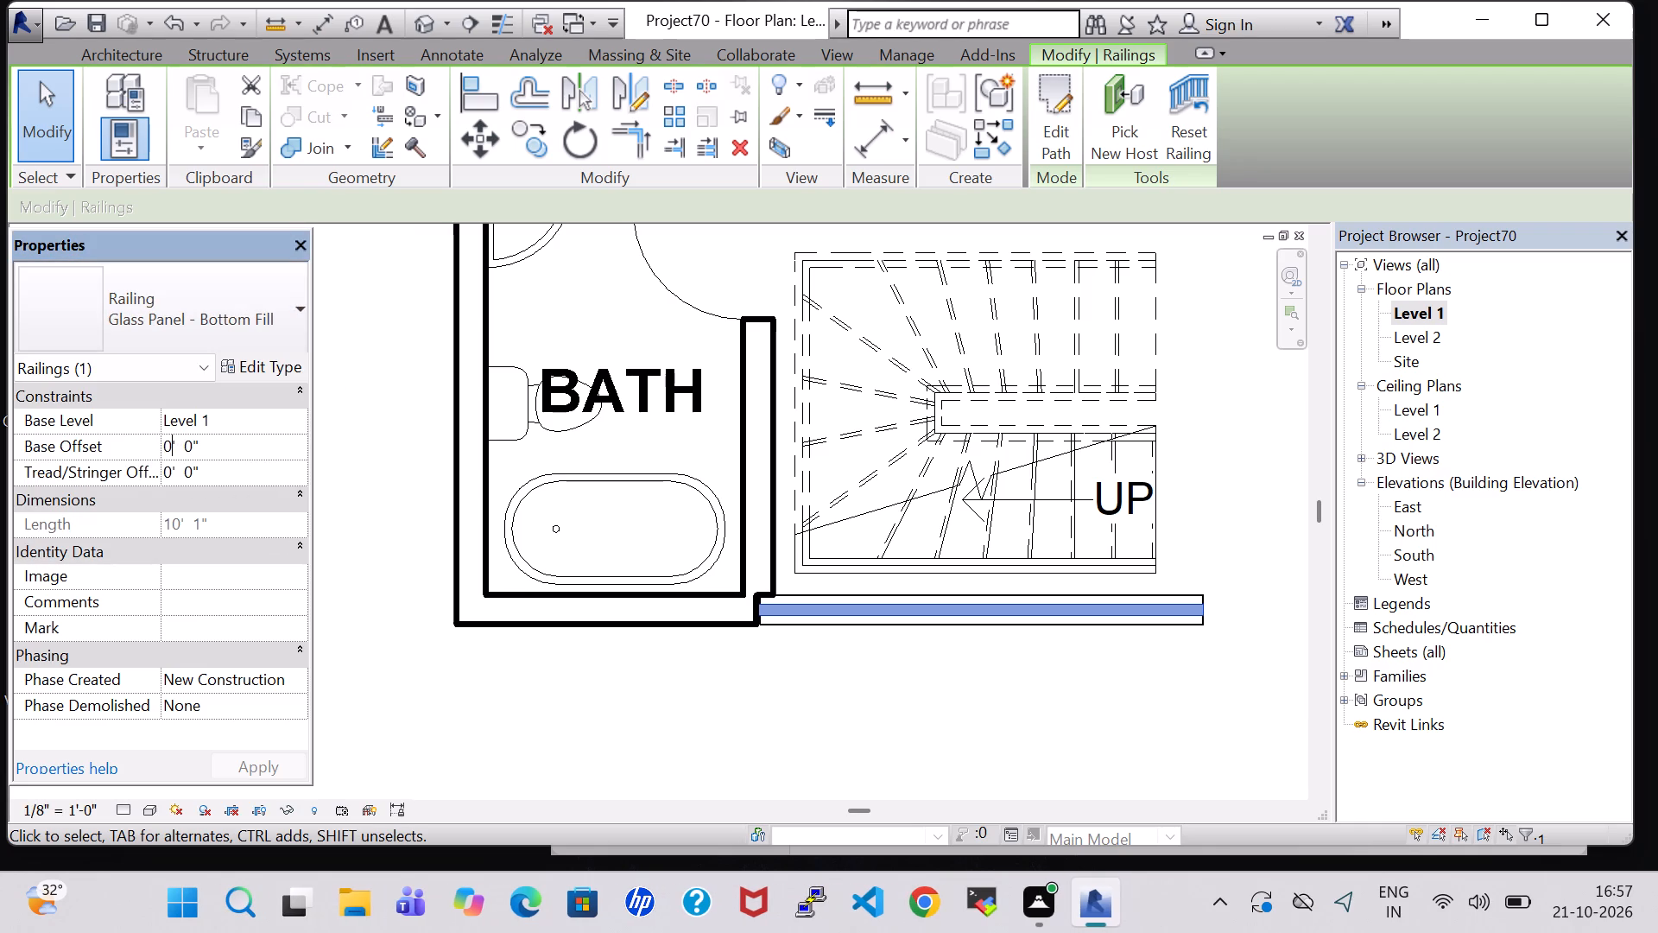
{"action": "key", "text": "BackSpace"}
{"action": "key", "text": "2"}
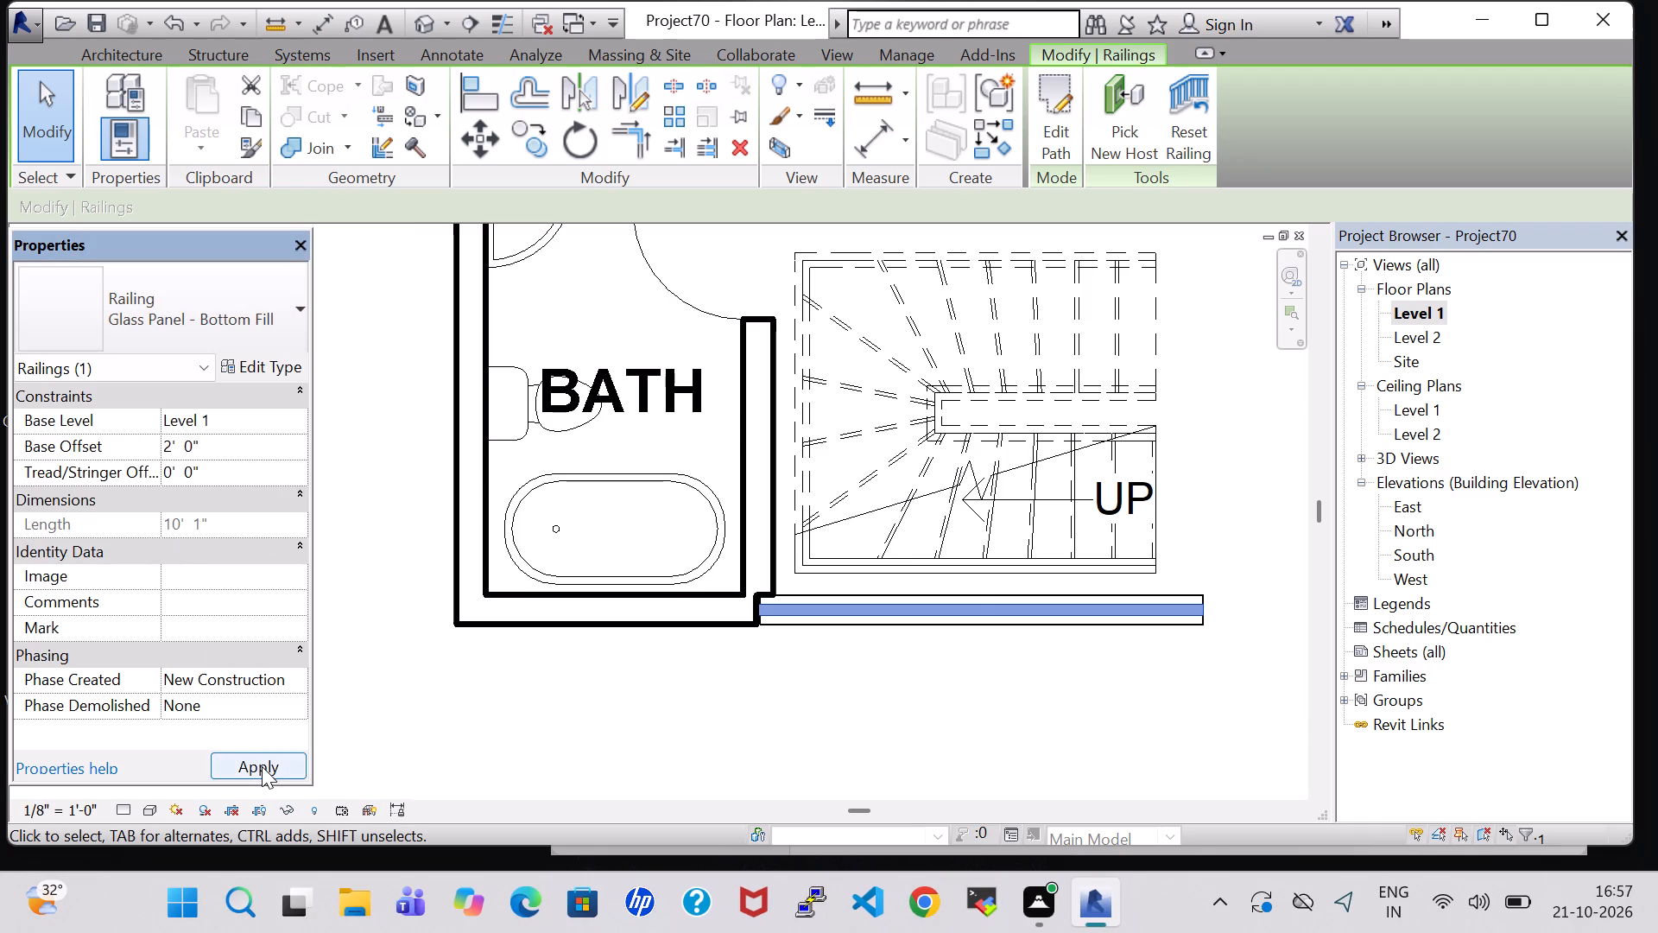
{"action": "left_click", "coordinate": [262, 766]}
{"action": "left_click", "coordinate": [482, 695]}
Examine the low-wall railing and the stair from several angles in the 3D view.
{"action": "left_click", "coordinate": [420, 30]}
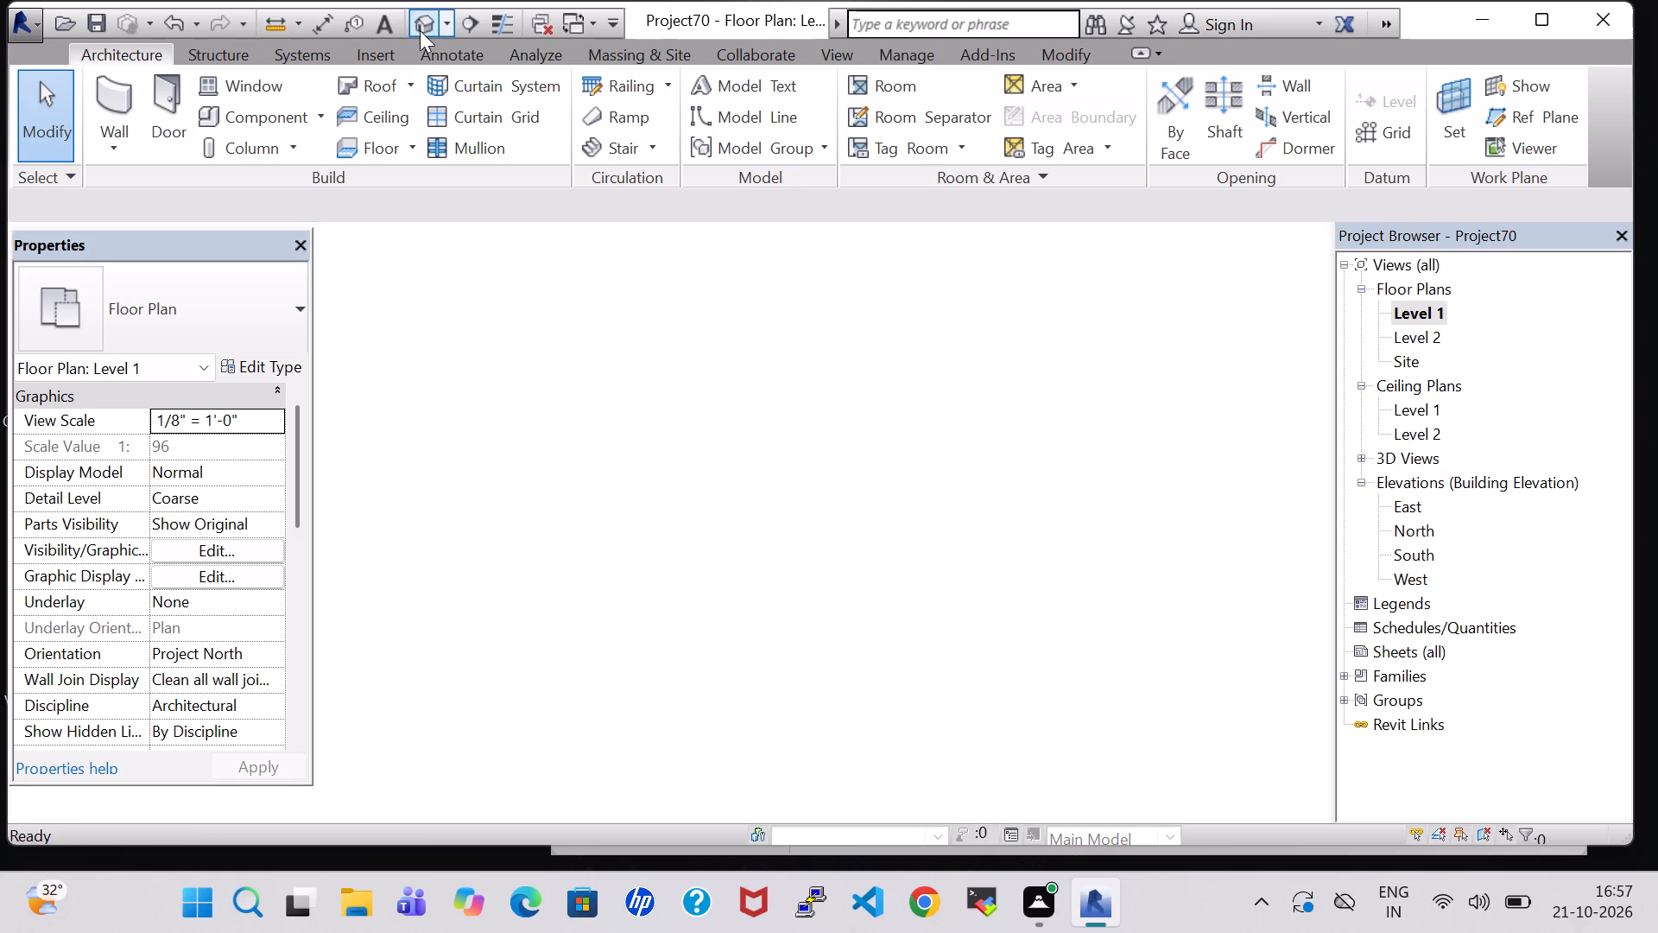
{"action": "middle_click_drag", "start_coordinate": [642, 721], "coordinate": [650, 717]}
{"action": "scroll", "coordinate": [642, 721], "scroll_direction": "up", "scroll_amount": 1}
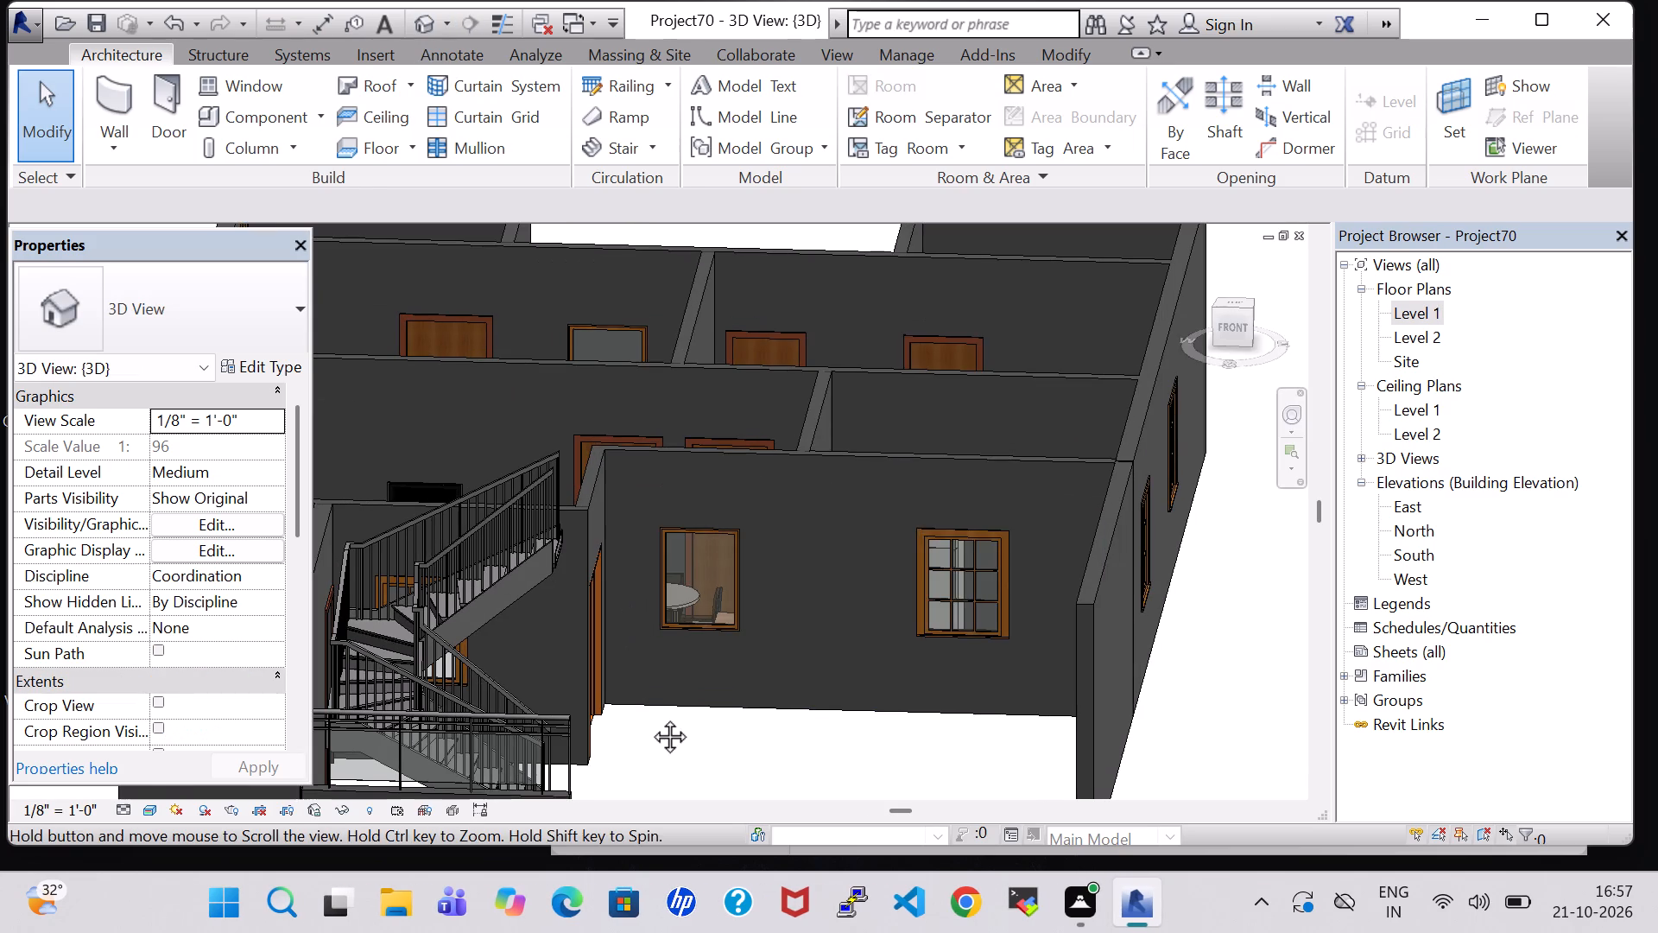
{"action": "middle_click_drag", "start_coordinate": [650, 717], "coordinate": [681, 718]}
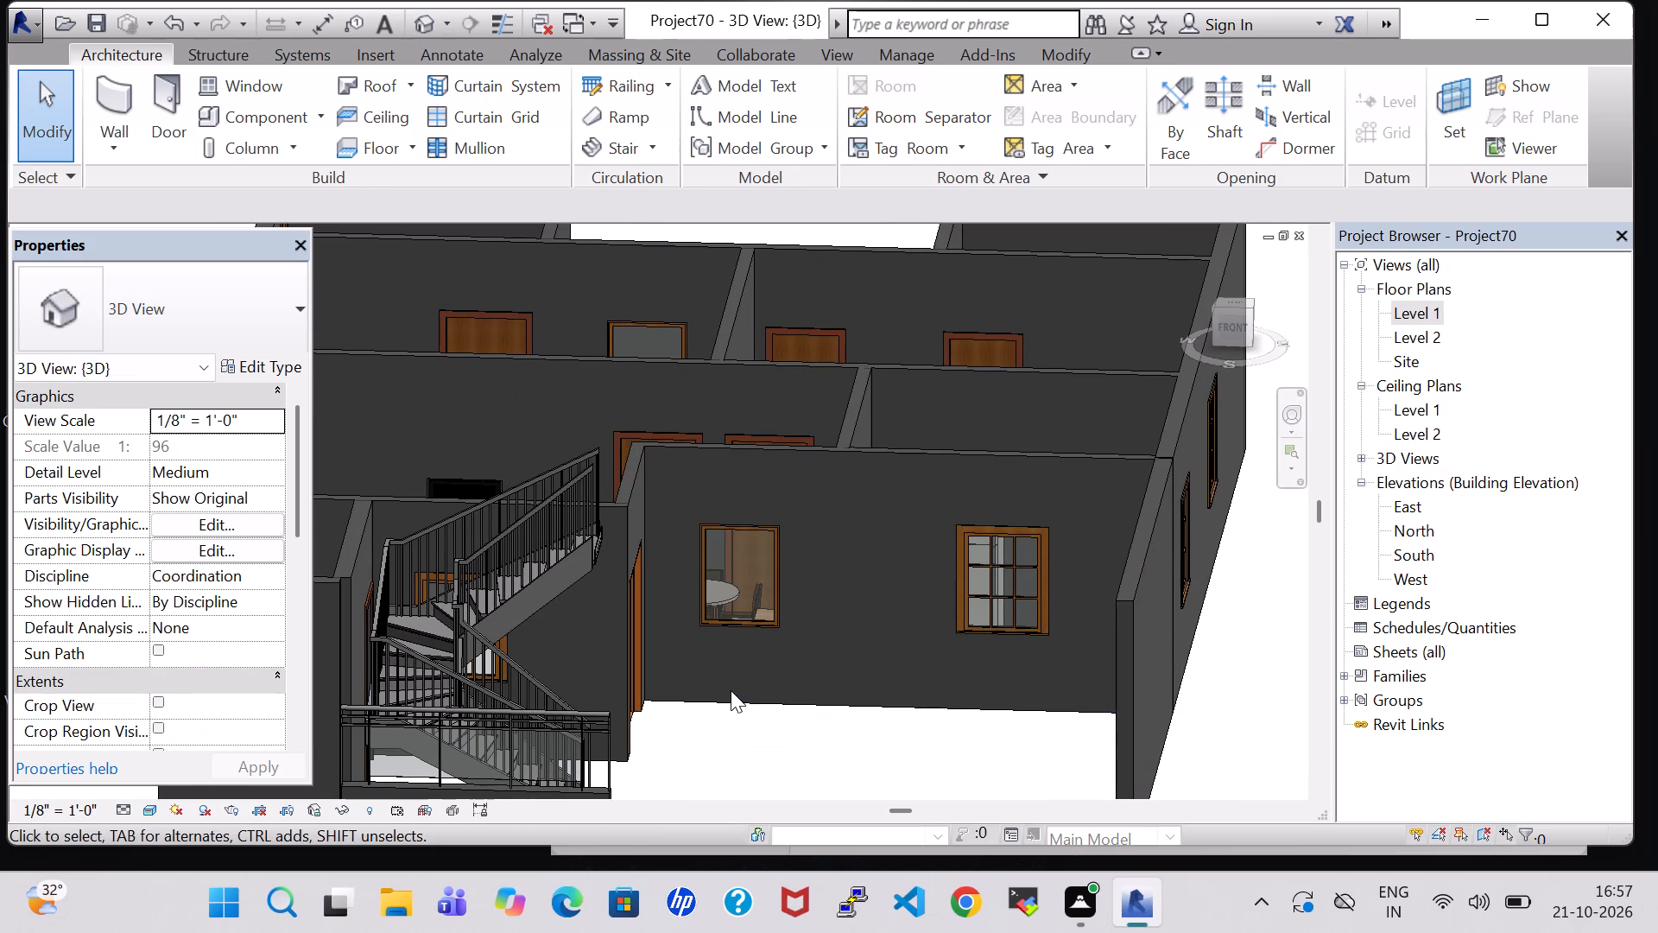
{"action": "middle_click_drag", "start_coordinate": [731, 691], "coordinate": [528, 628], "text": "shift"}
{"action": "middle_click", "coordinate": [526, 627], "text": "shift"}
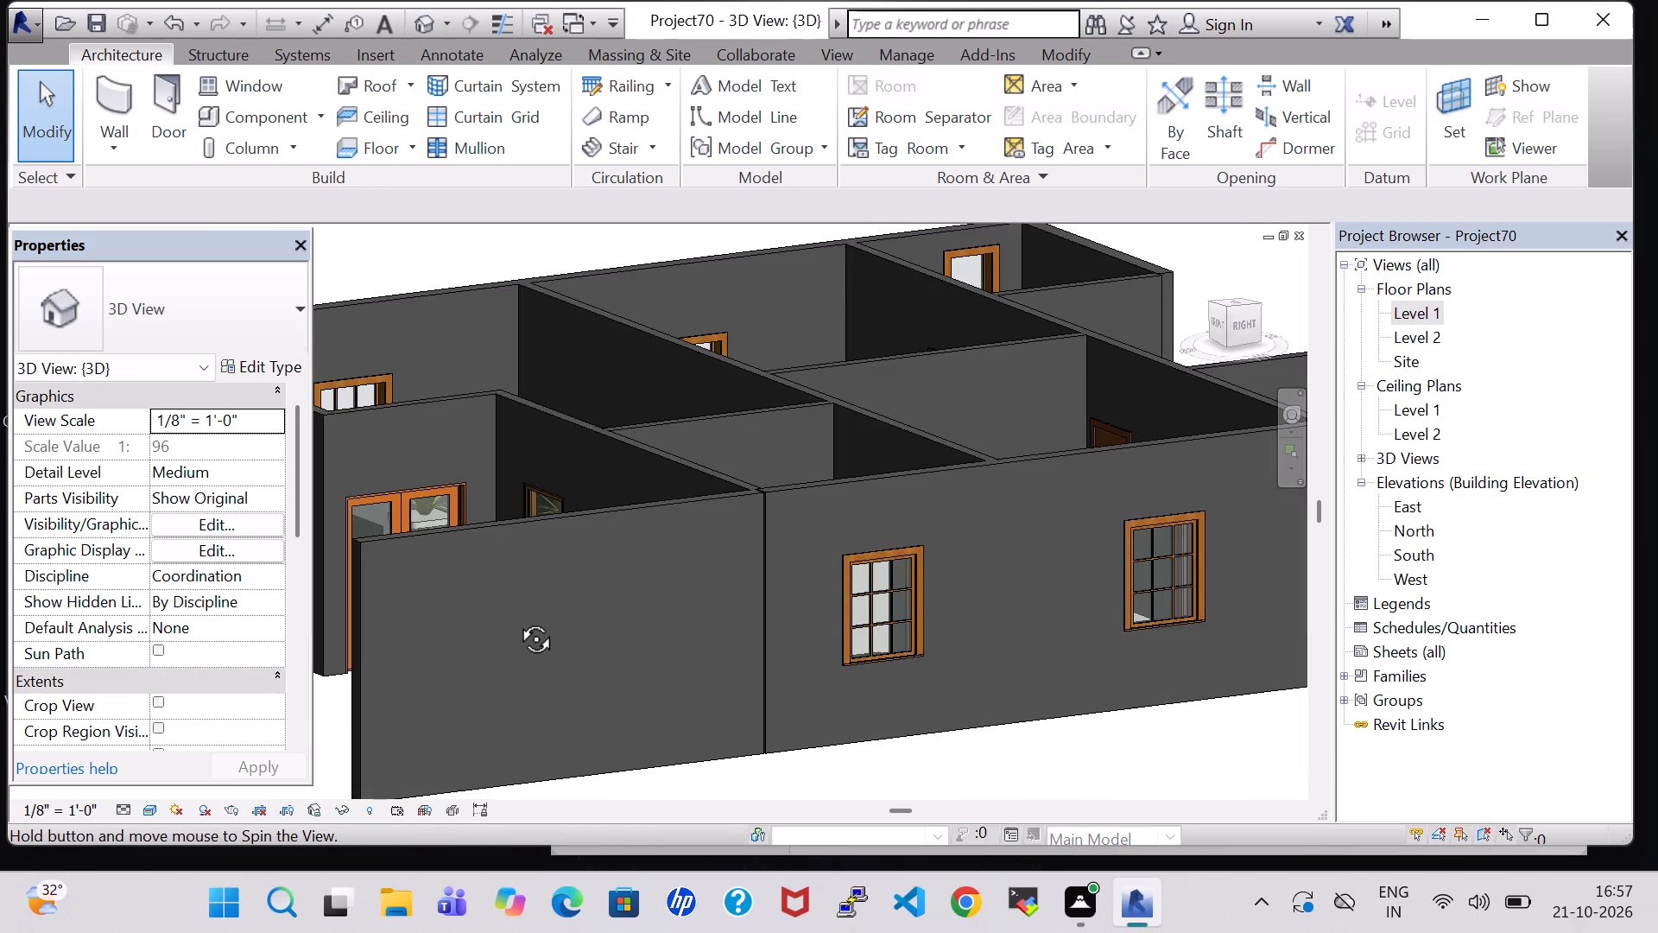
{"action": "middle_click_drag", "start_coordinate": [507, 512], "coordinate": [737, 683]}
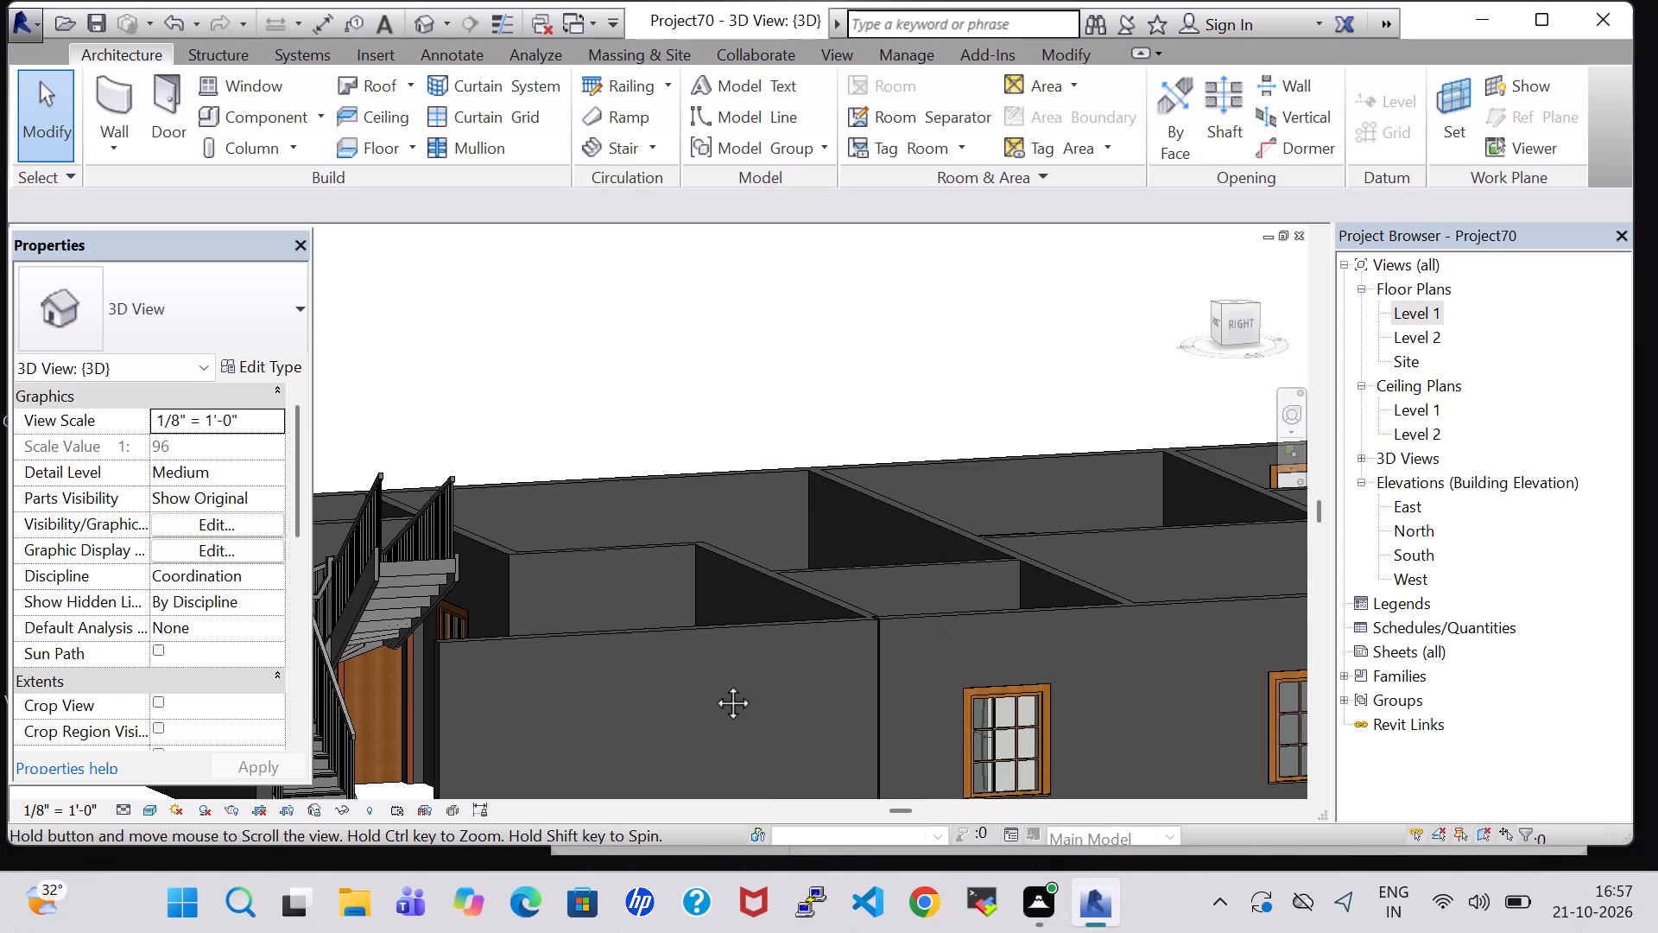
{"action": "middle_click_drag", "start_coordinate": [544, 548], "coordinate": [515, 464]}
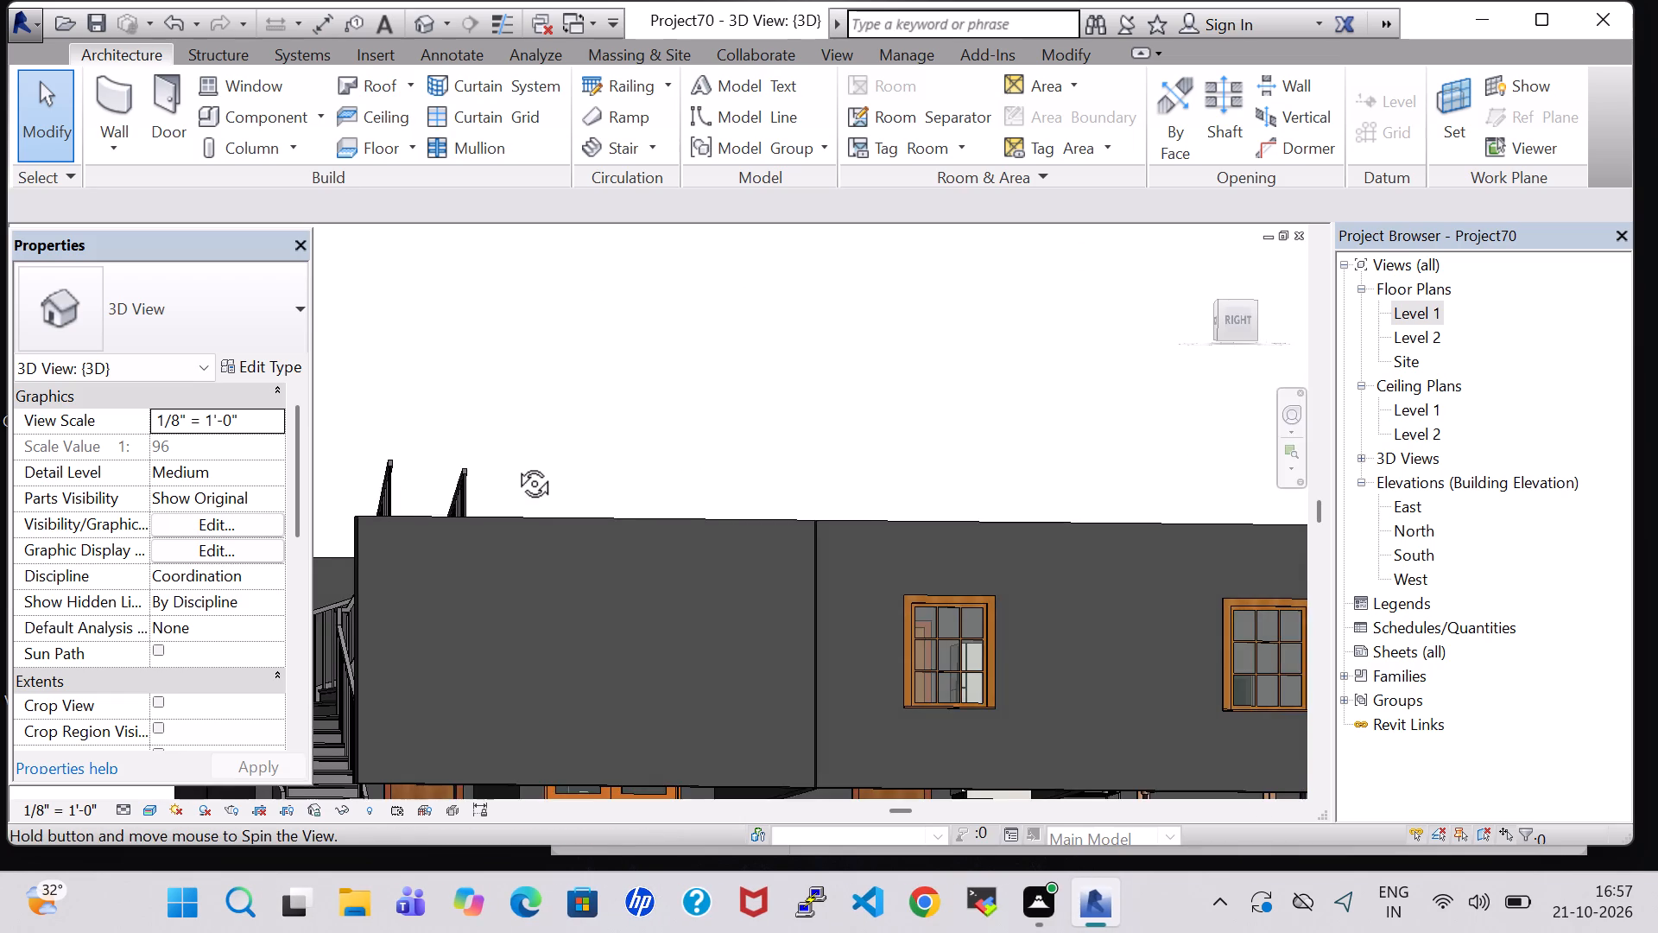
{"action": "middle_click_drag", "start_coordinate": [515, 464], "coordinate": [528, 587]}
{"action": "scroll", "coordinate": [494, 589], "scroll_direction": "up", "scroll_amount": 3}
{"action": "middle_click_drag", "start_coordinate": [494, 589], "coordinate": [514, 475]}
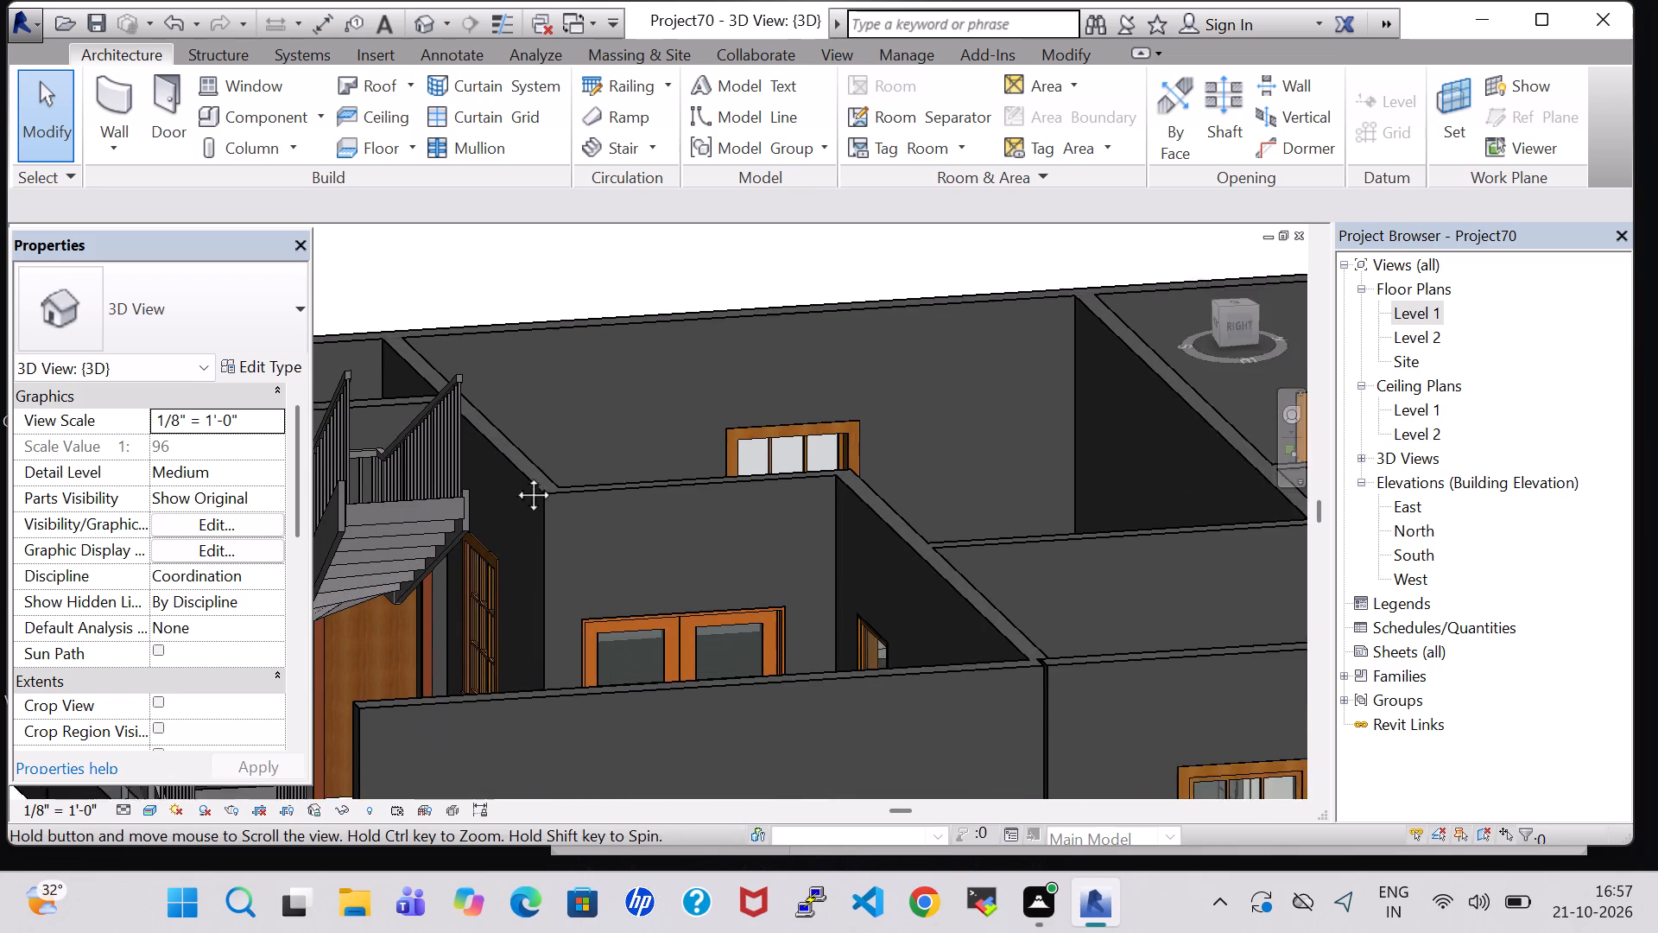
{"action": "middle_click_drag", "start_coordinate": [514, 475], "coordinate": [658, 404]}
{"action": "middle_click_drag", "start_coordinate": [630, 438], "coordinate": [598, 451]}
{"action": "middle_click_drag", "start_coordinate": [598, 451], "coordinate": [577, 451]}
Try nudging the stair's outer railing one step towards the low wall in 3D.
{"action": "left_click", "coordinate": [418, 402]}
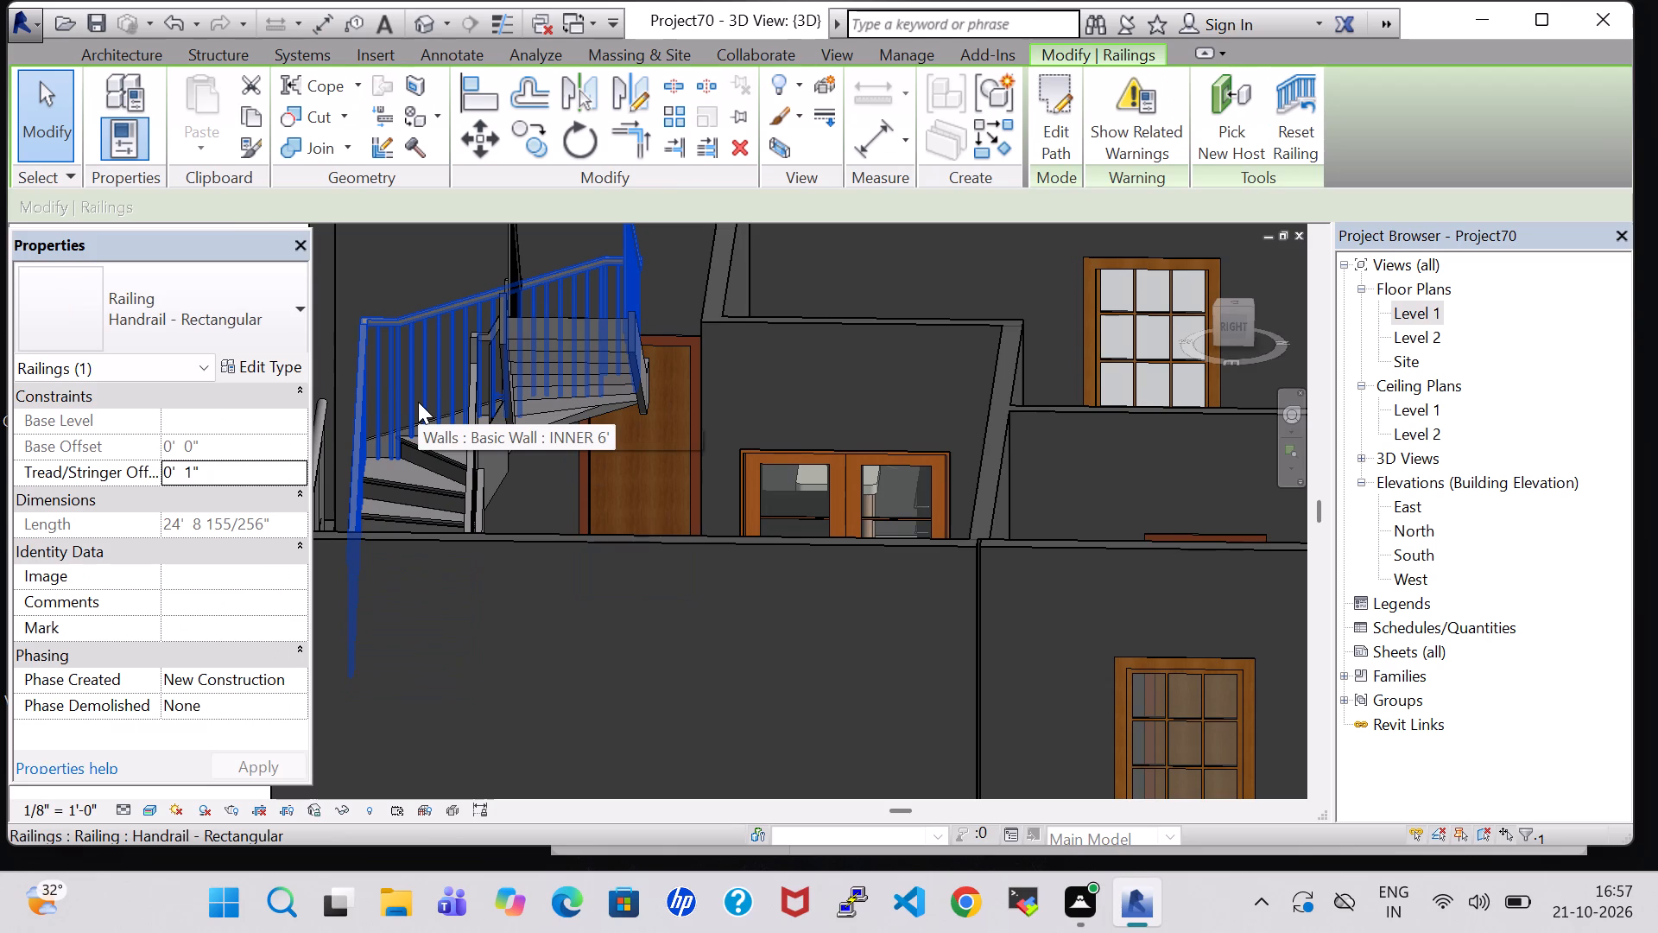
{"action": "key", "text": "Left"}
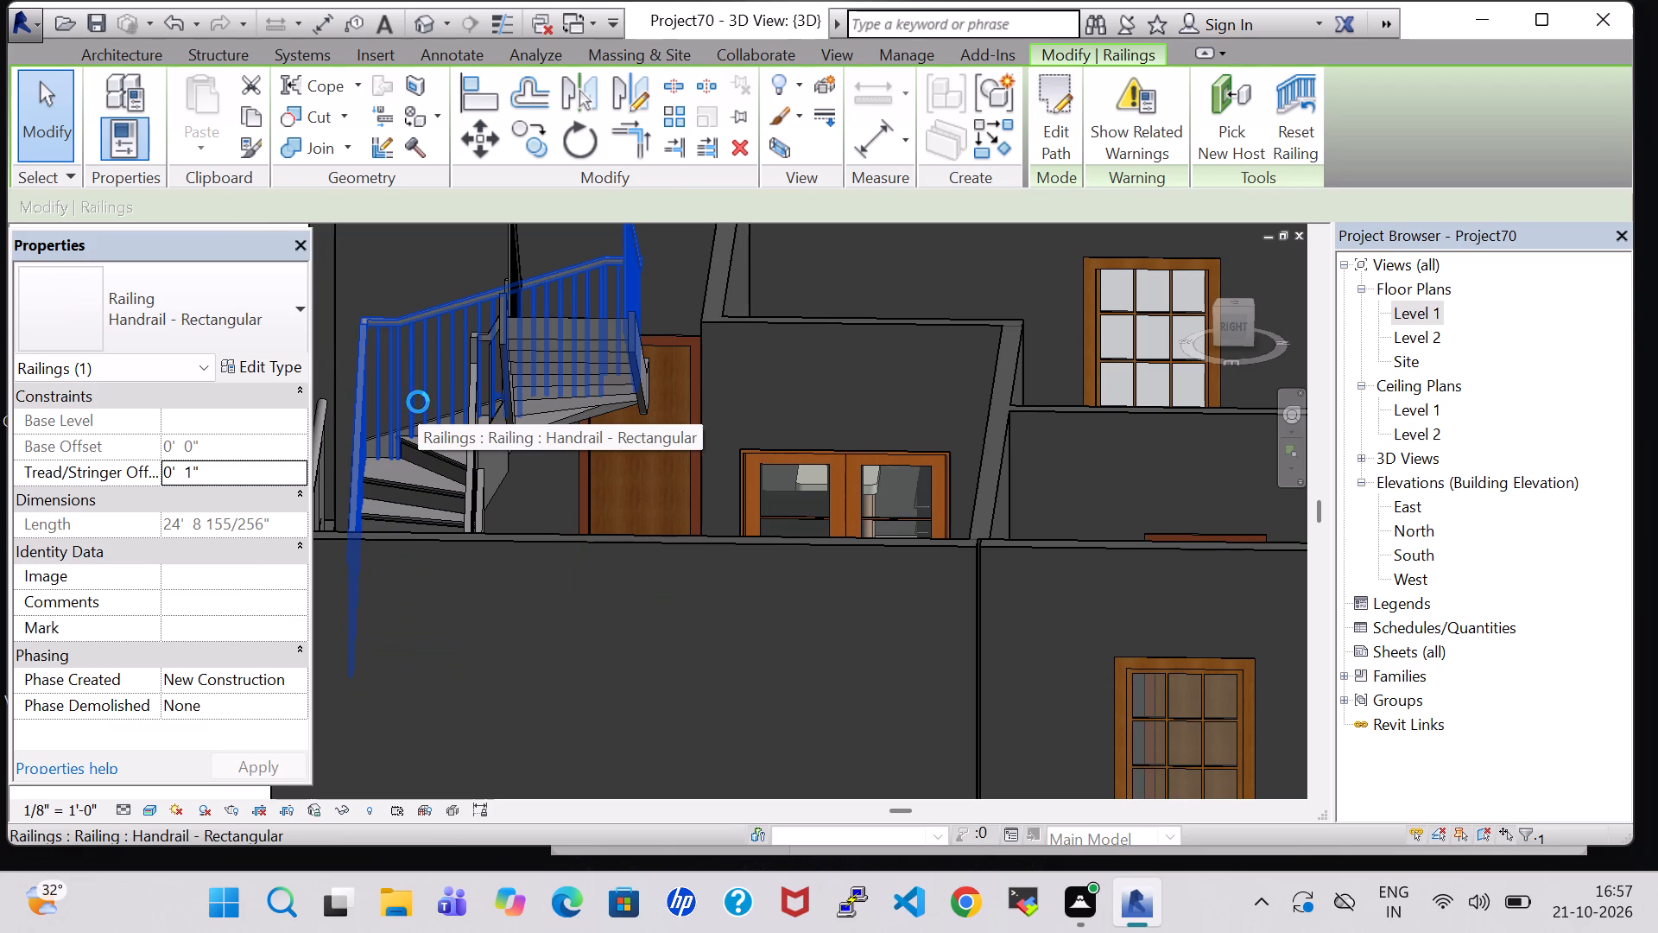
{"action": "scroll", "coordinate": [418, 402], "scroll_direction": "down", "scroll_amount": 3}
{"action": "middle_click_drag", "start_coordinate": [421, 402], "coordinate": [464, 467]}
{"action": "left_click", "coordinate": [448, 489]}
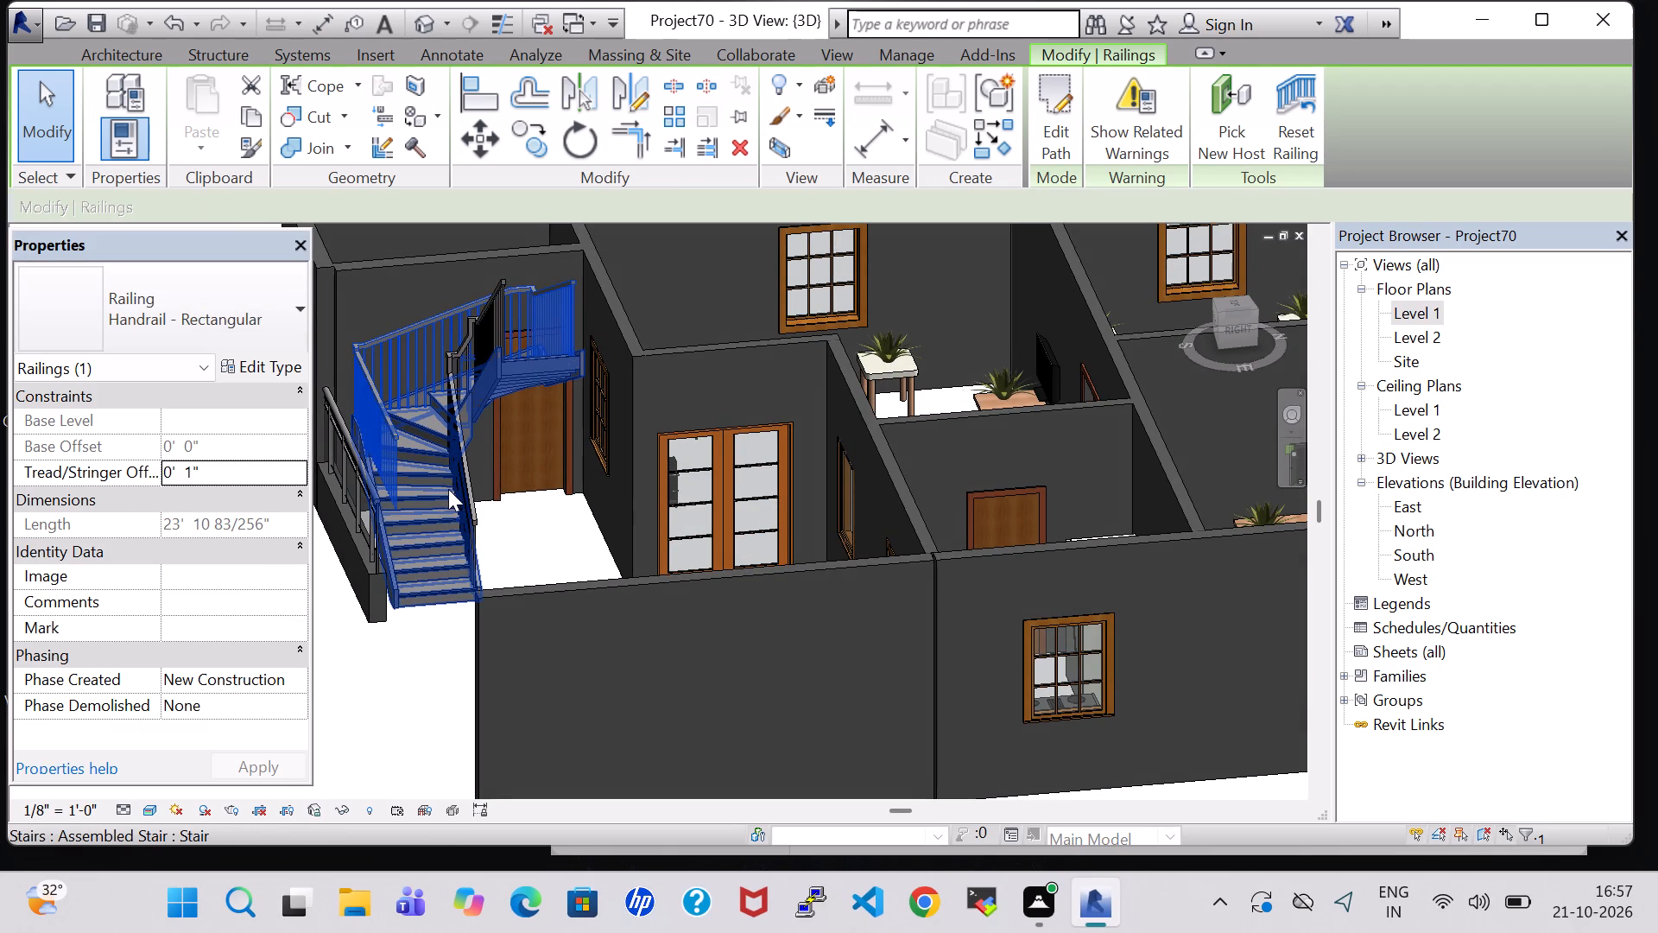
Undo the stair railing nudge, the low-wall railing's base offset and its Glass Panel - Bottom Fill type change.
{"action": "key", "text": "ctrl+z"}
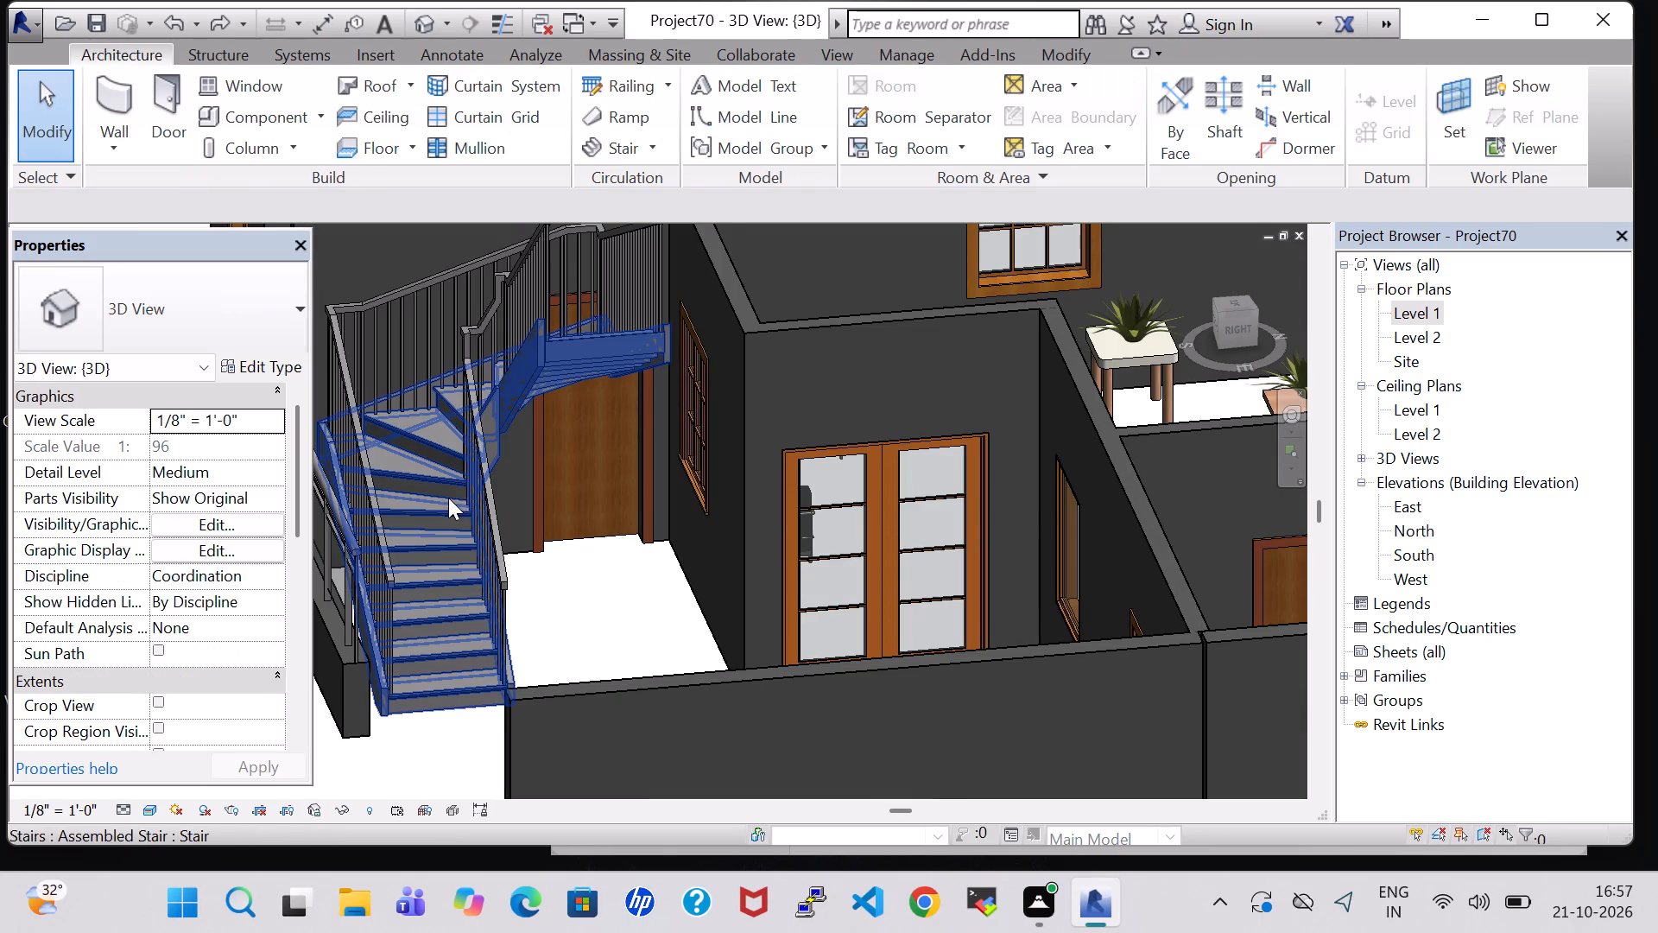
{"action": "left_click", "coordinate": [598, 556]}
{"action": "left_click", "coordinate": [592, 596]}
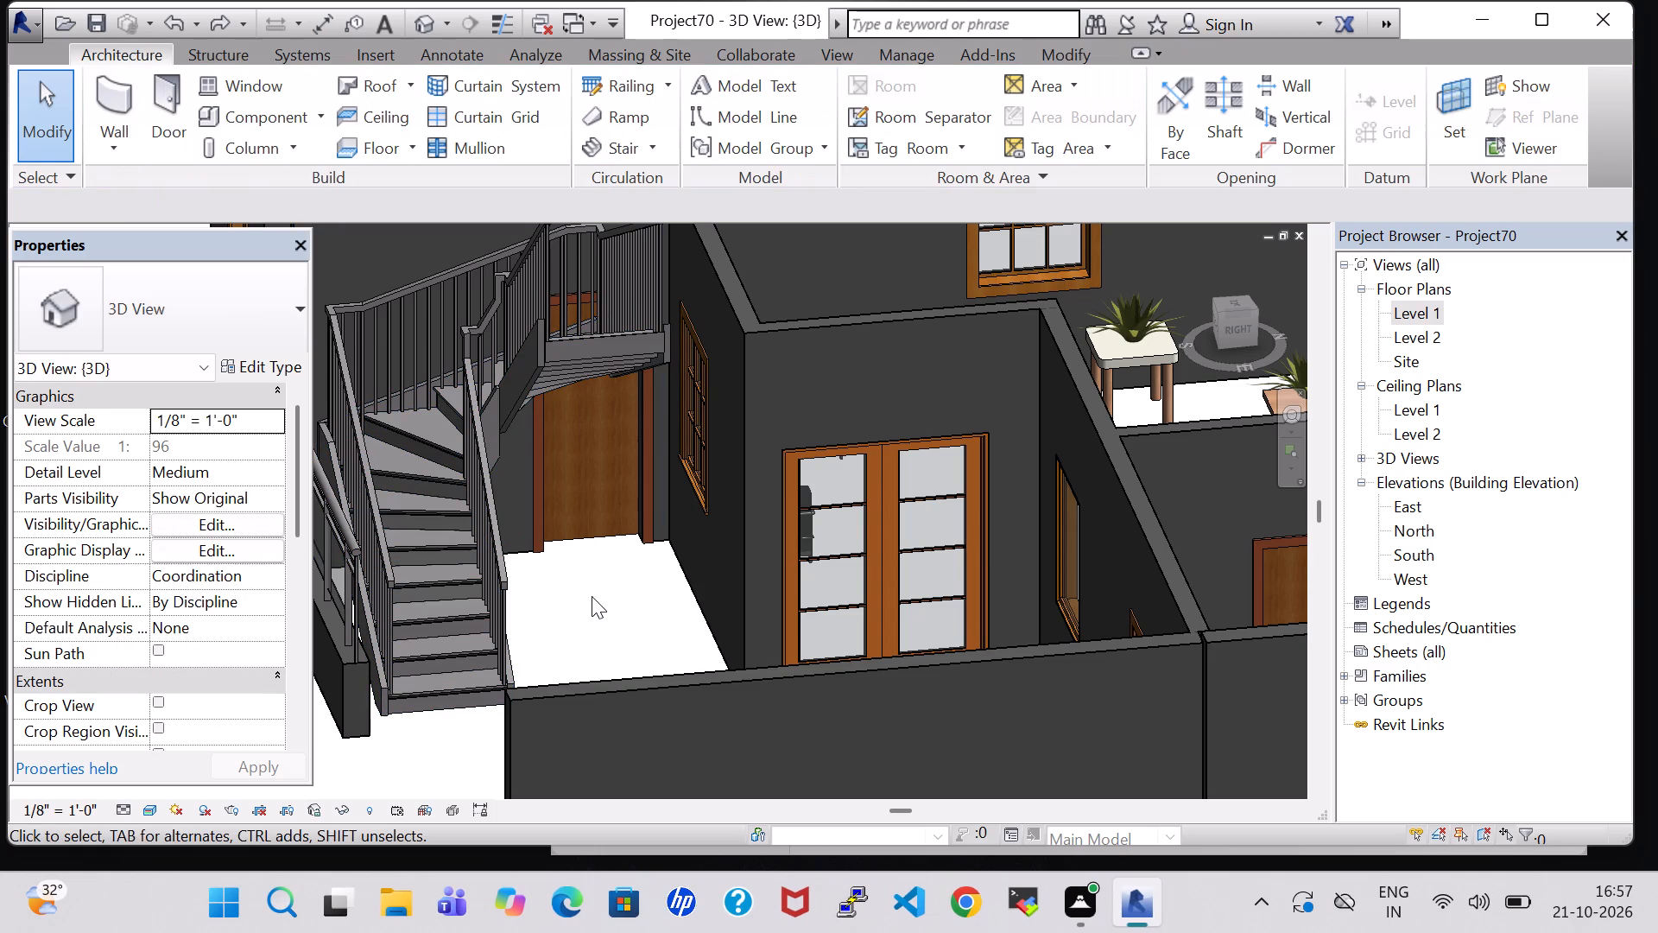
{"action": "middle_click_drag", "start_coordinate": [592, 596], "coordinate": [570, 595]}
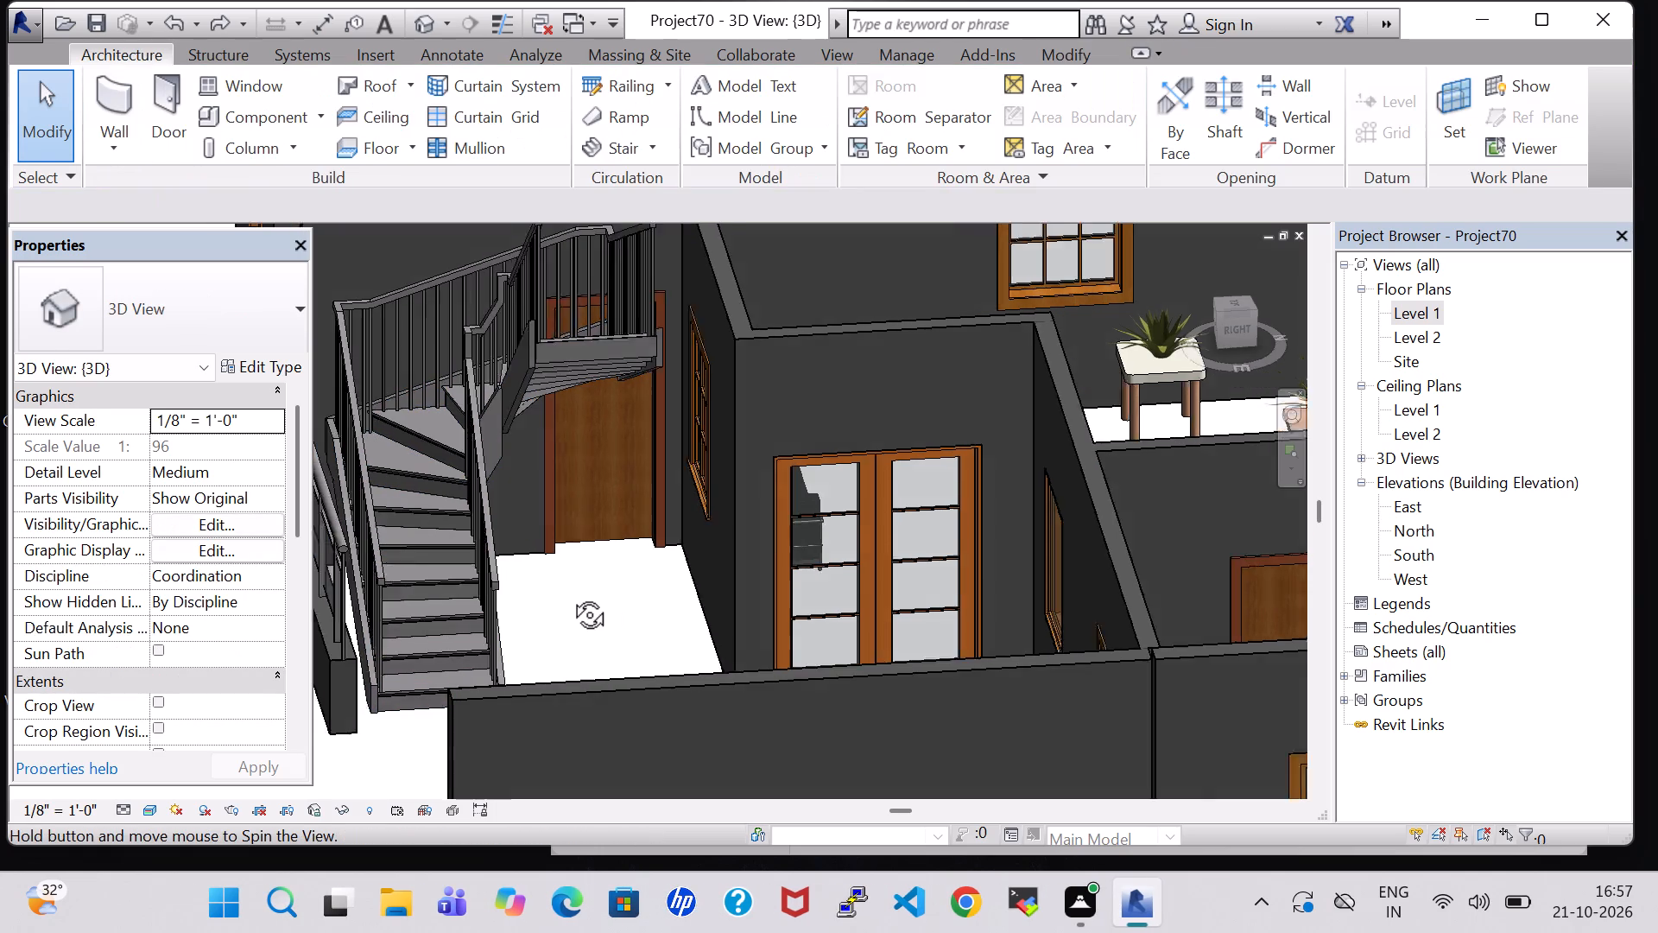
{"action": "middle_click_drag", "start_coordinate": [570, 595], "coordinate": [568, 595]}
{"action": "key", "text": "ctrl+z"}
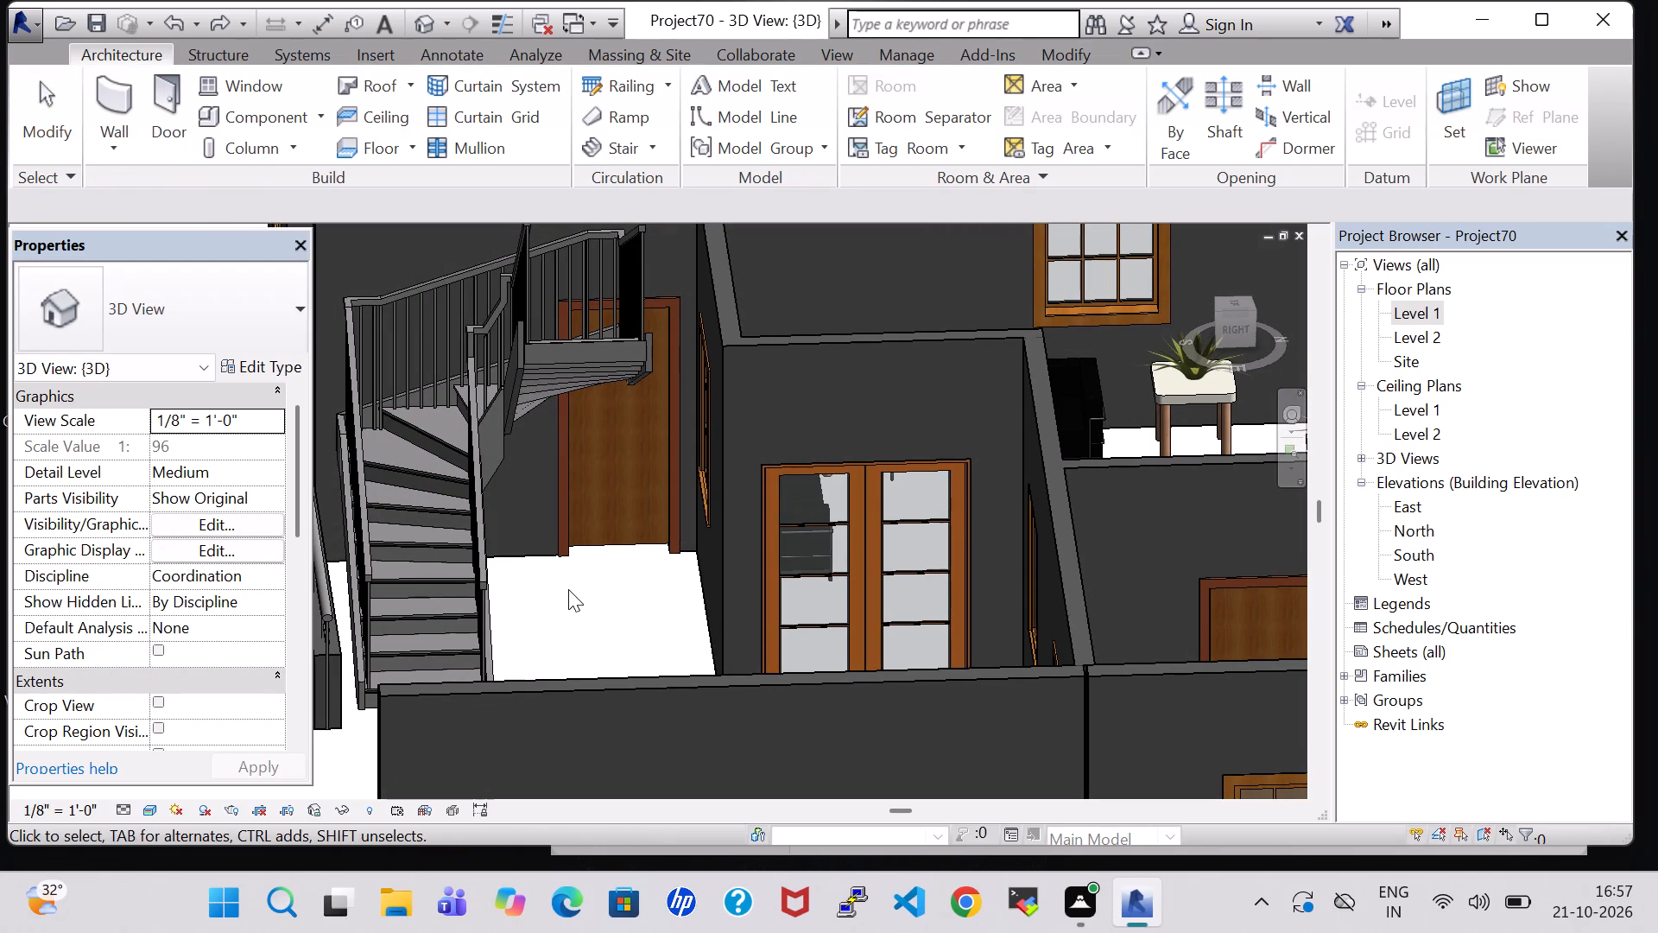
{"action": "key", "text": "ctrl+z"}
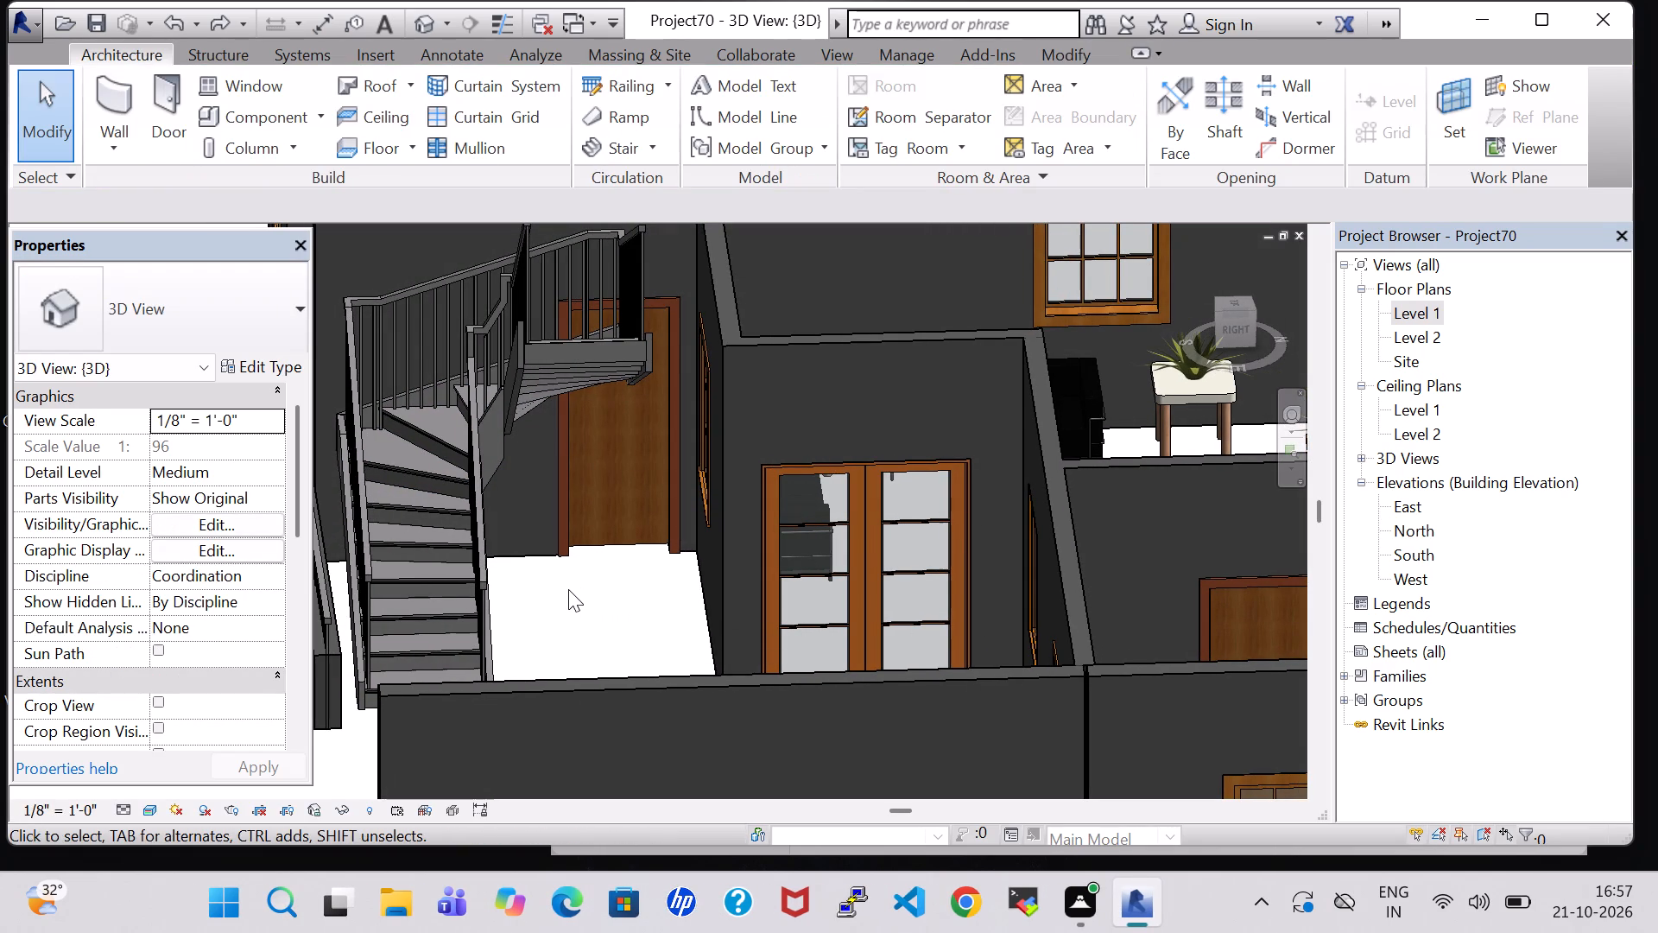
Set the base offset of the Handrail - Rectangular railing at the low wall to 2' 0".
{"action": "left_click", "coordinate": [326, 625]}
{"action": "left_click", "coordinate": [169, 459]}
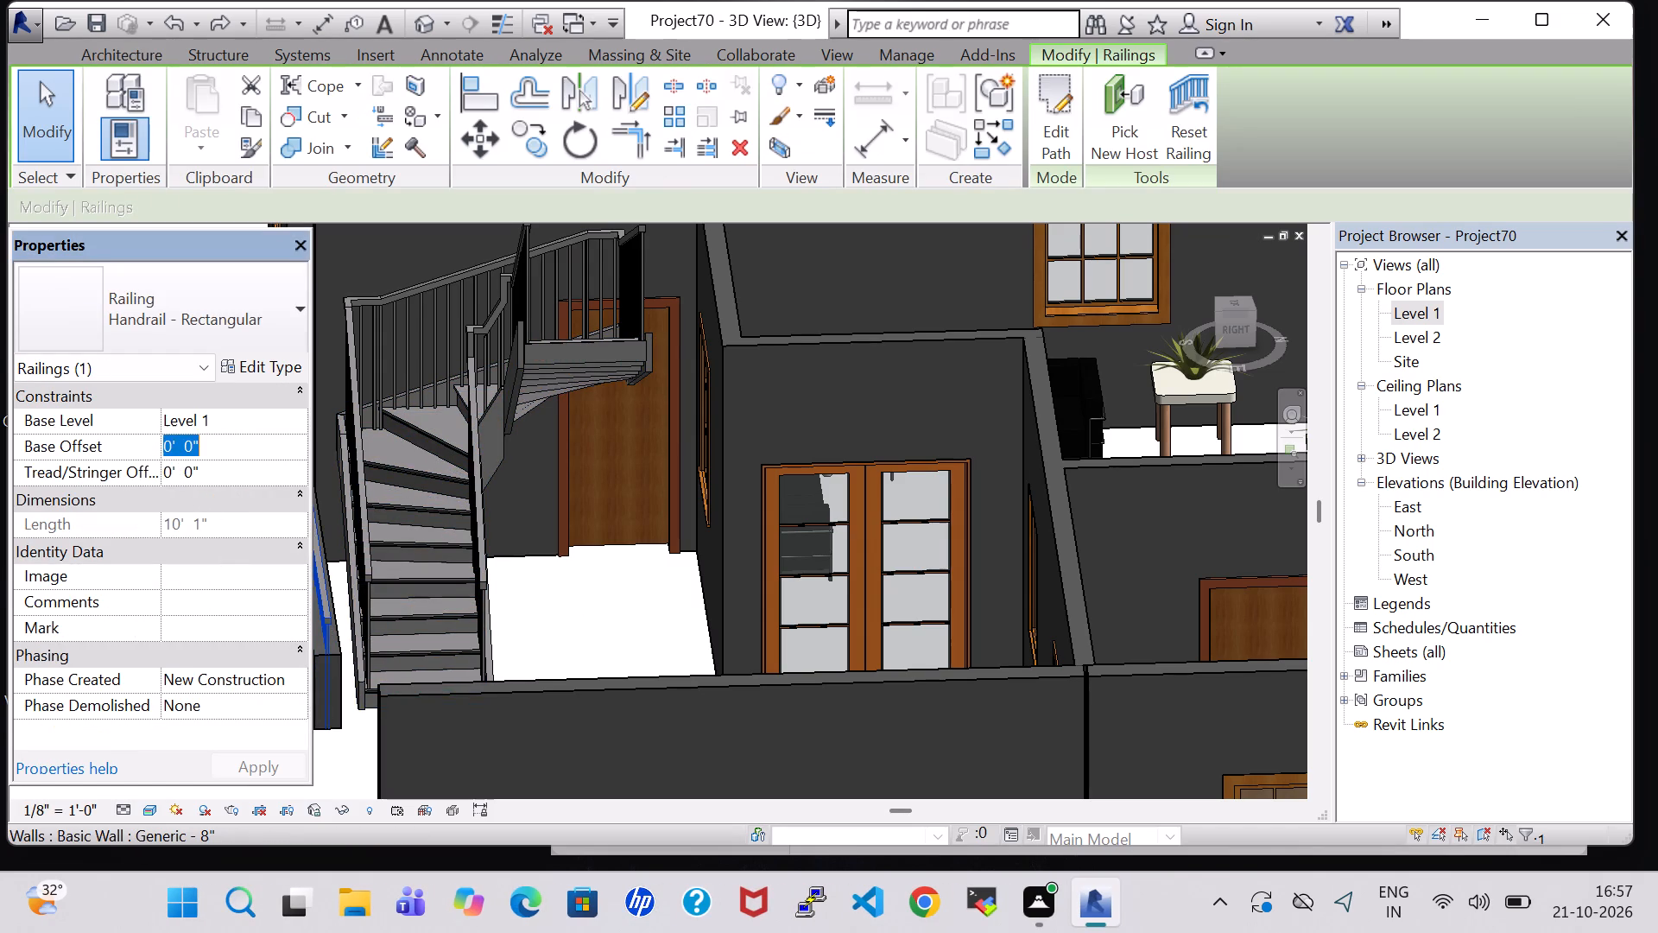
{"action": "left_click", "coordinate": [169, 459]}
{"action": "key", "text": "BackSpace"}
{"action": "key", "text": "2"}
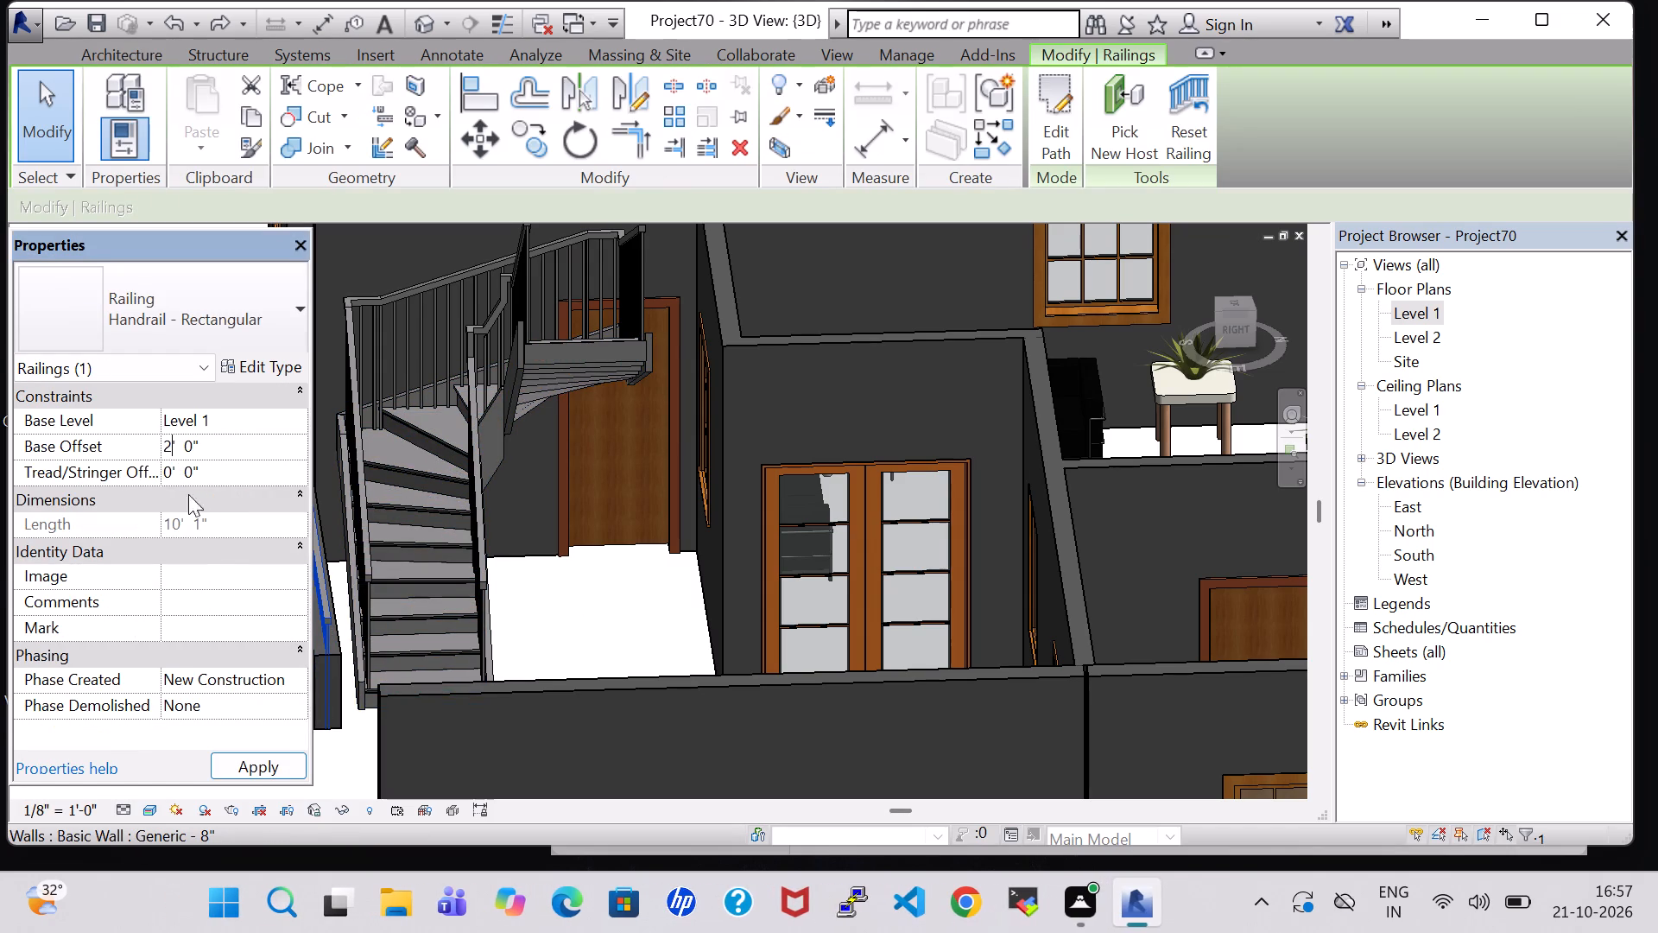
{"action": "left_click", "coordinate": [285, 766]}
{"action": "left_click", "coordinate": [600, 634]}
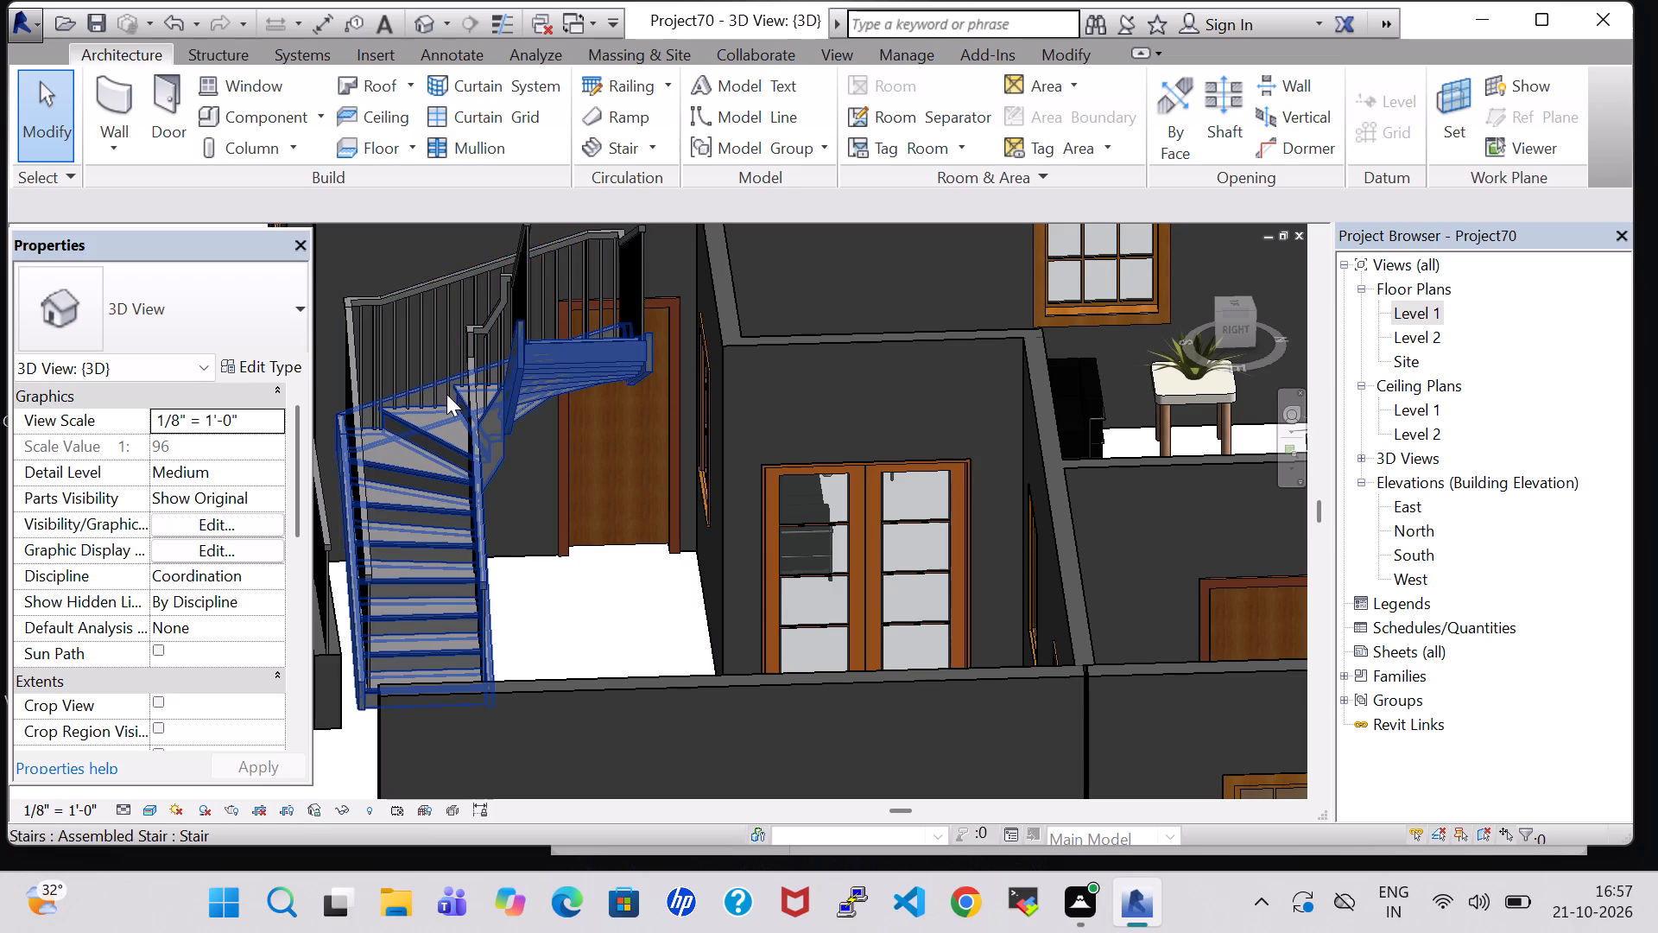
Nudge the stair's outer handrail two steps towards the low wall in the 3D view.
{"action": "left_click", "coordinate": [469, 274]}
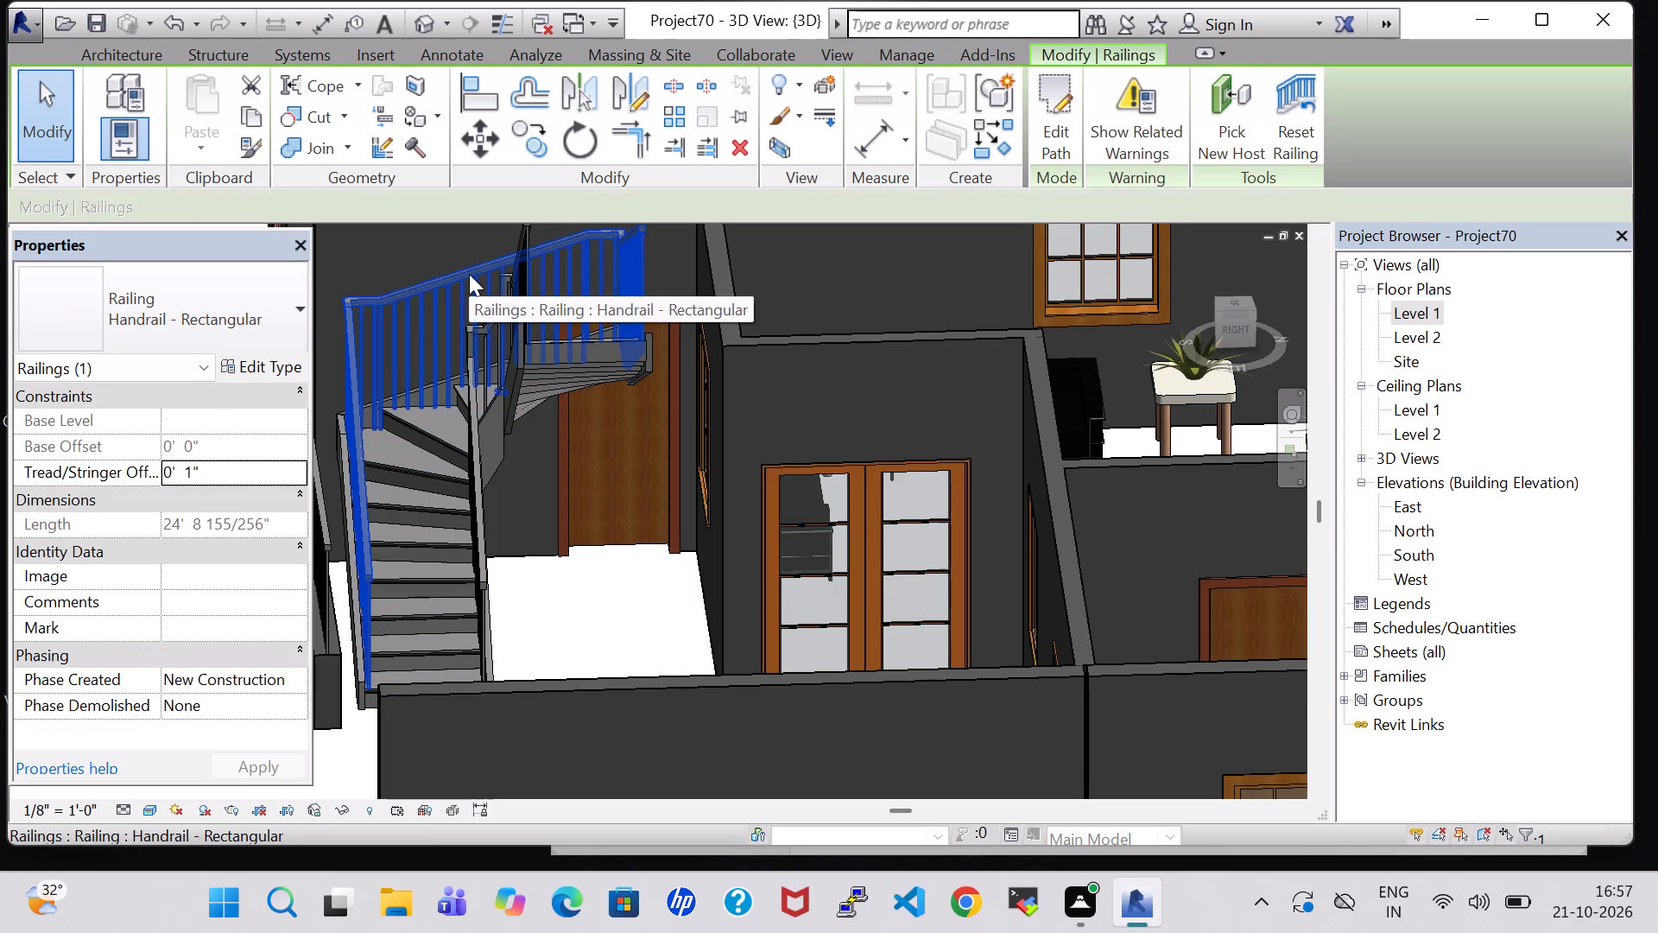
{"action": "key", "text": "Left"}
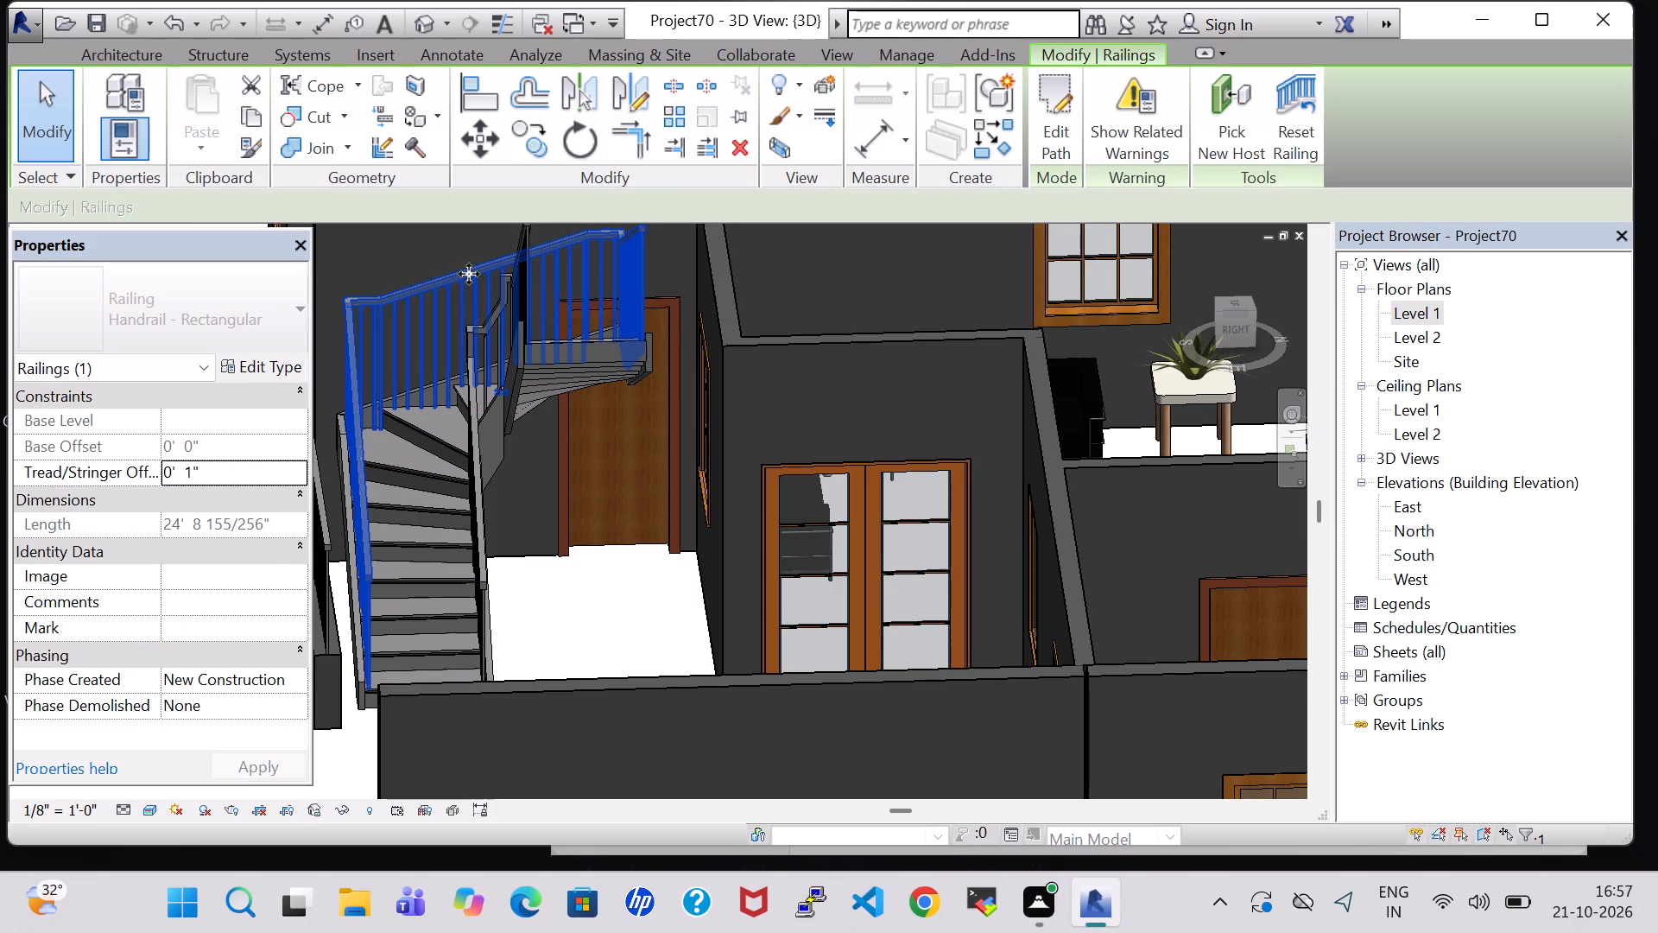
{"action": "key", "text": "Left"}
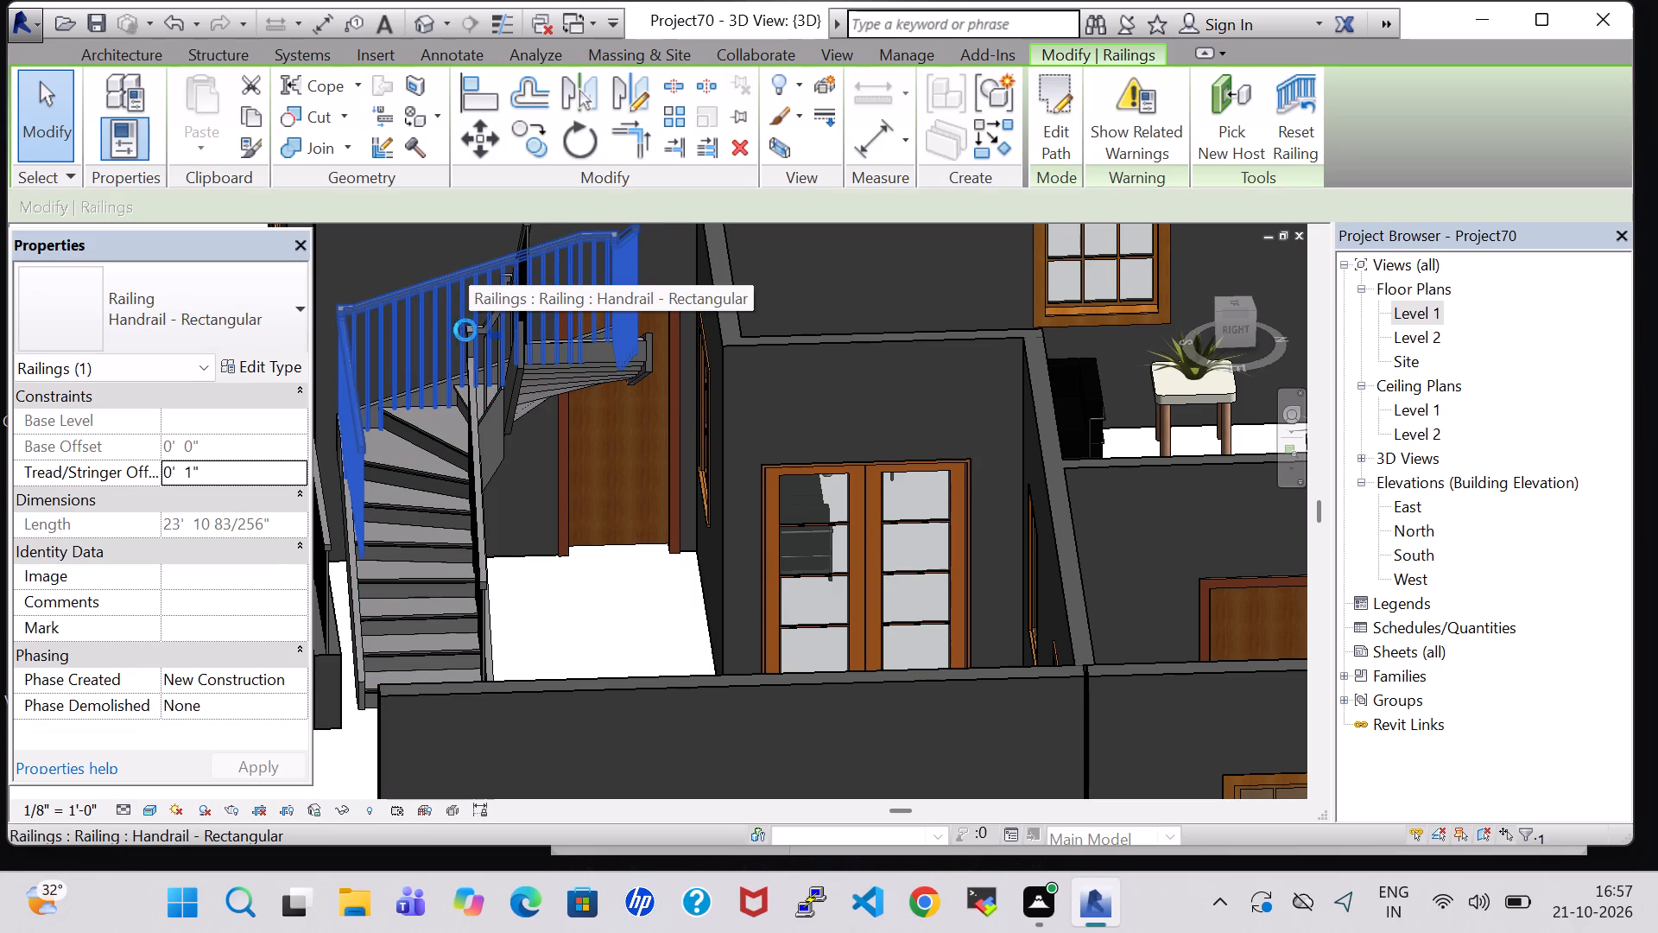
{"action": "left_click", "coordinate": [554, 568]}
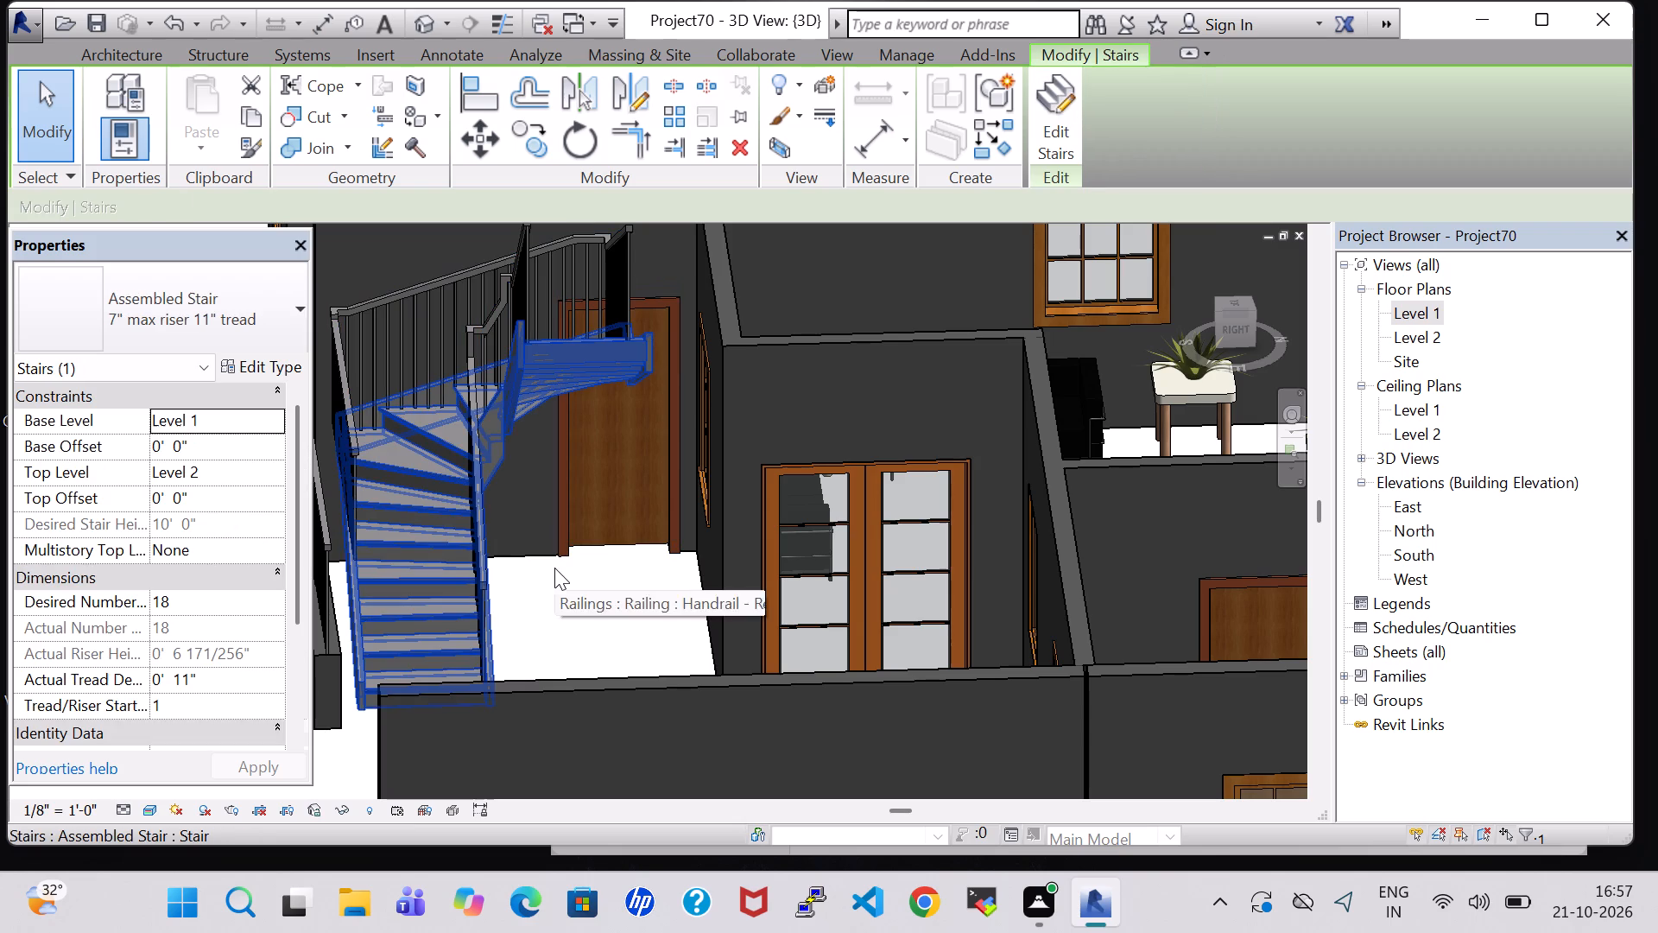
{"action": "left_click", "coordinate": [579, 606]}
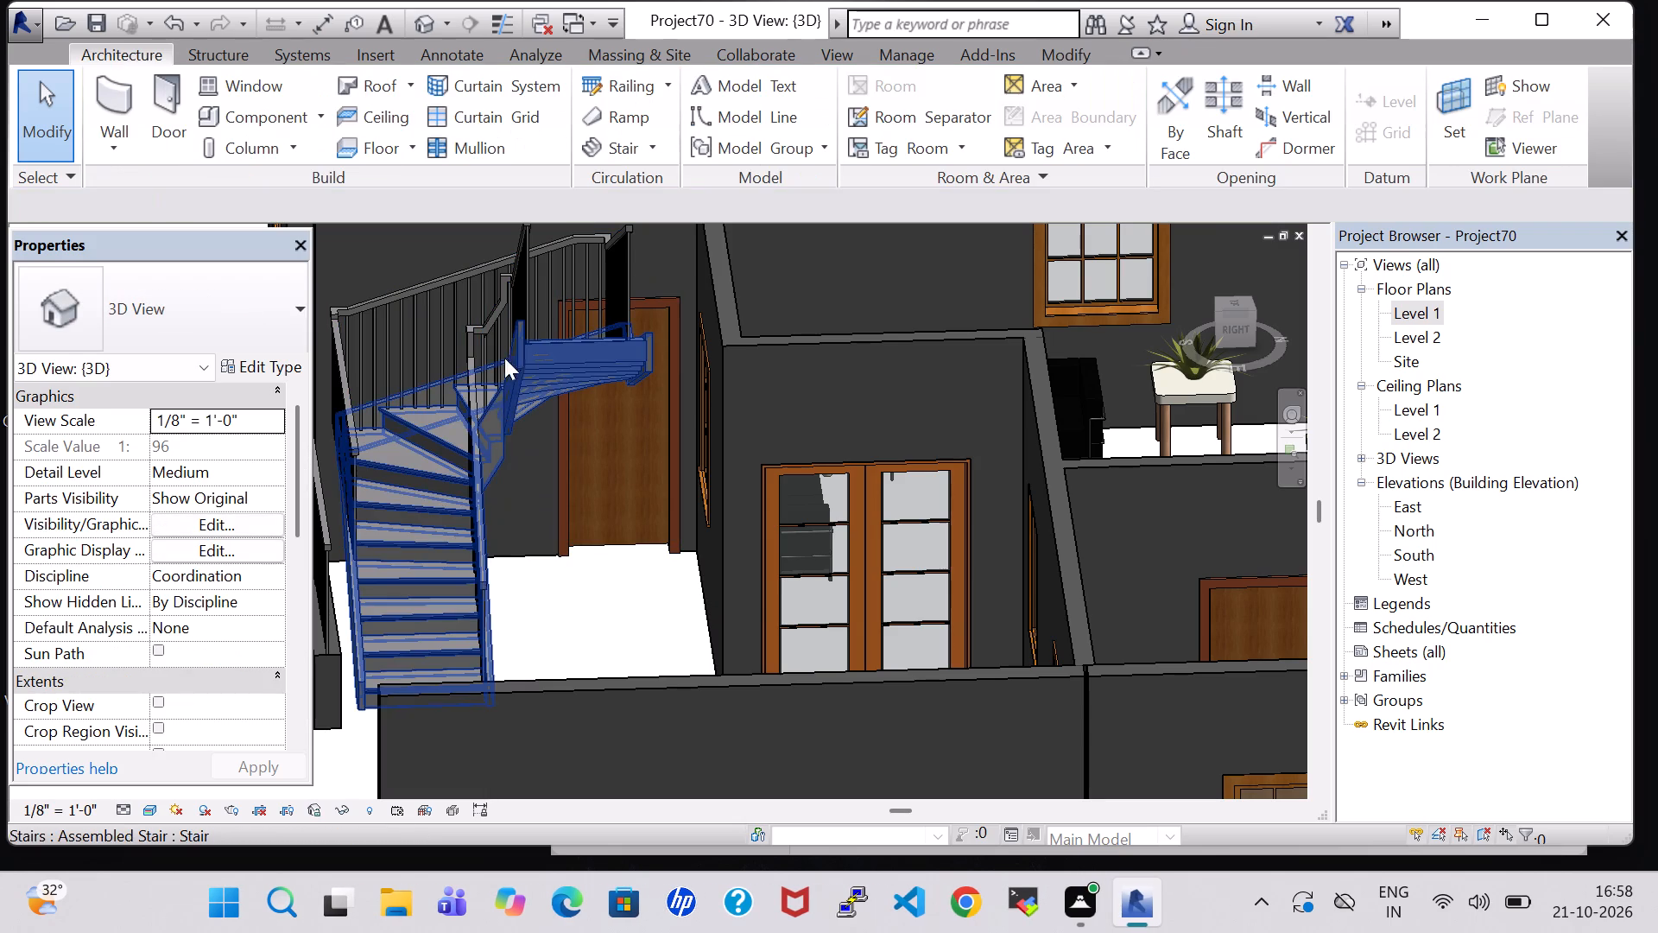
On the Level 1 plan, nudge the whole stair six steps down until its lower edge meets the low wall.
{"action": "double_click", "coordinate": [1421, 320]}
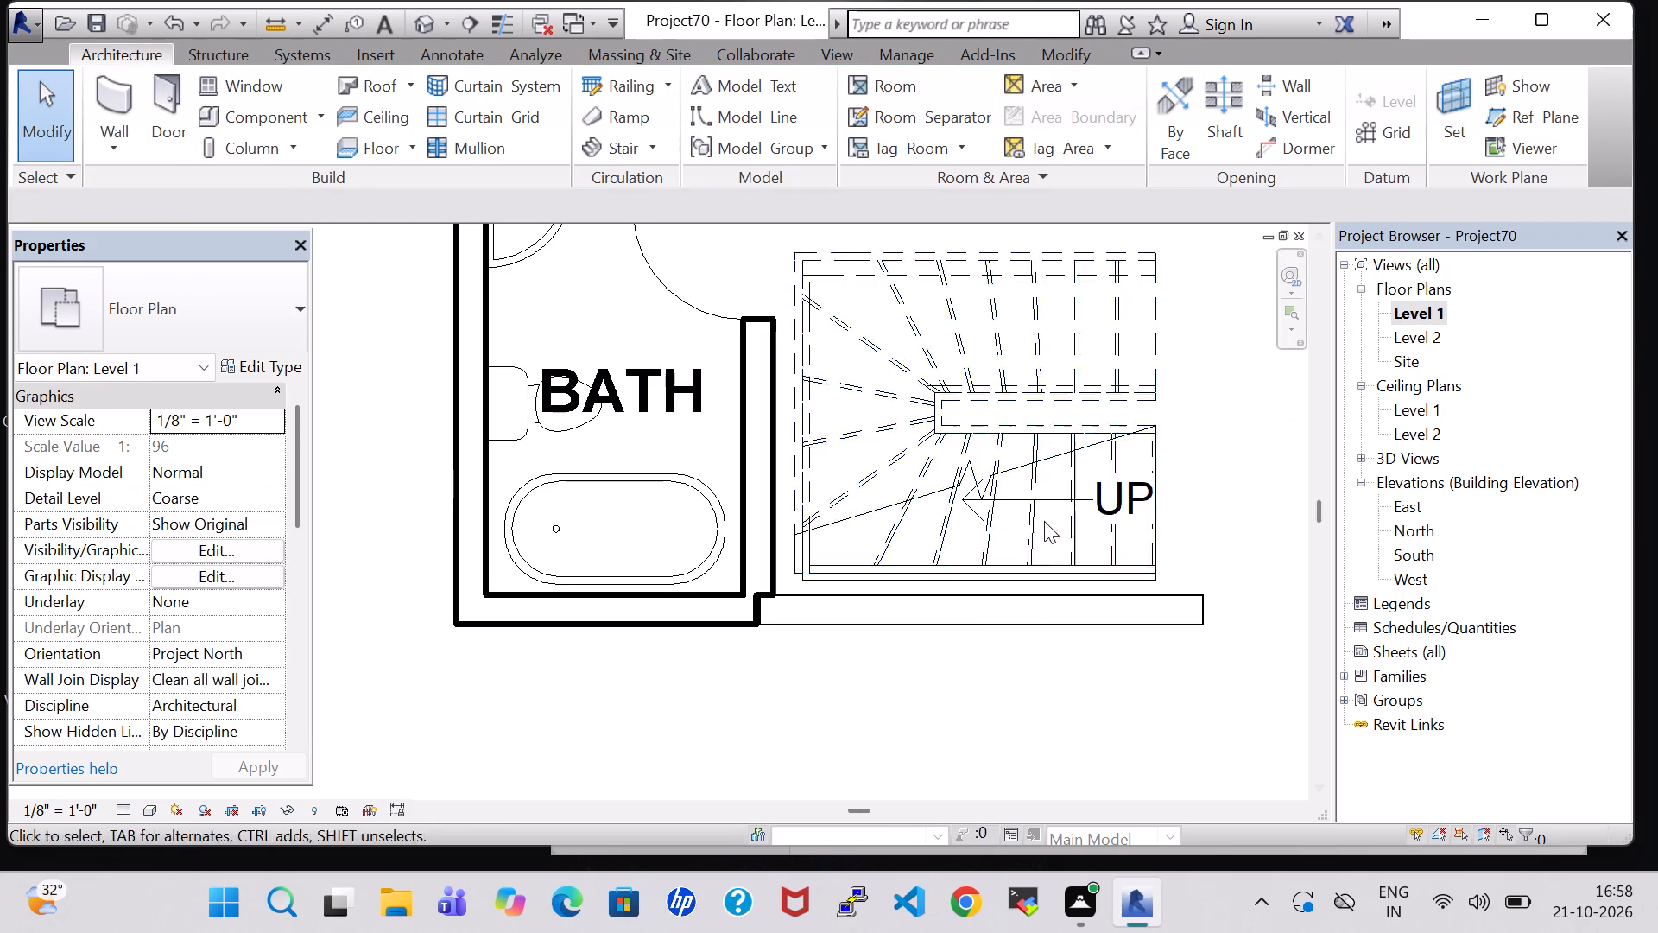
{"action": "left_click", "coordinate": [1054, 450]}
{"action": "left_click", "coordinate": [1227, 481]}
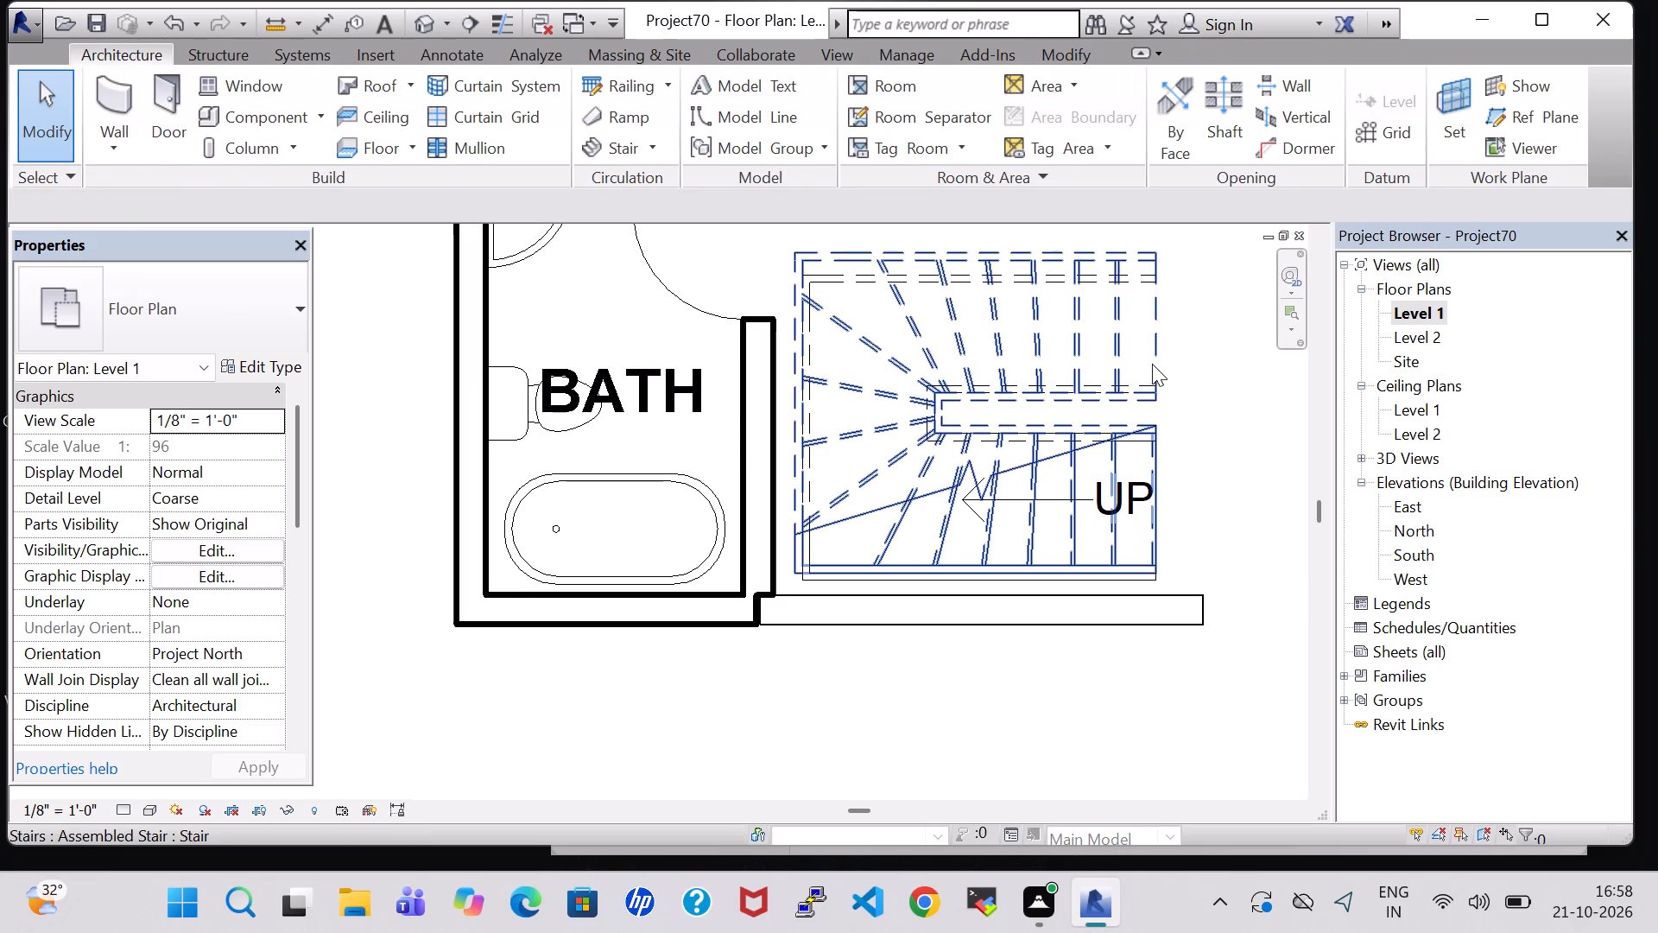
{"action": "left_click", "coordinate": [1154, 362]}
{"action": "key", "text": "Down"}
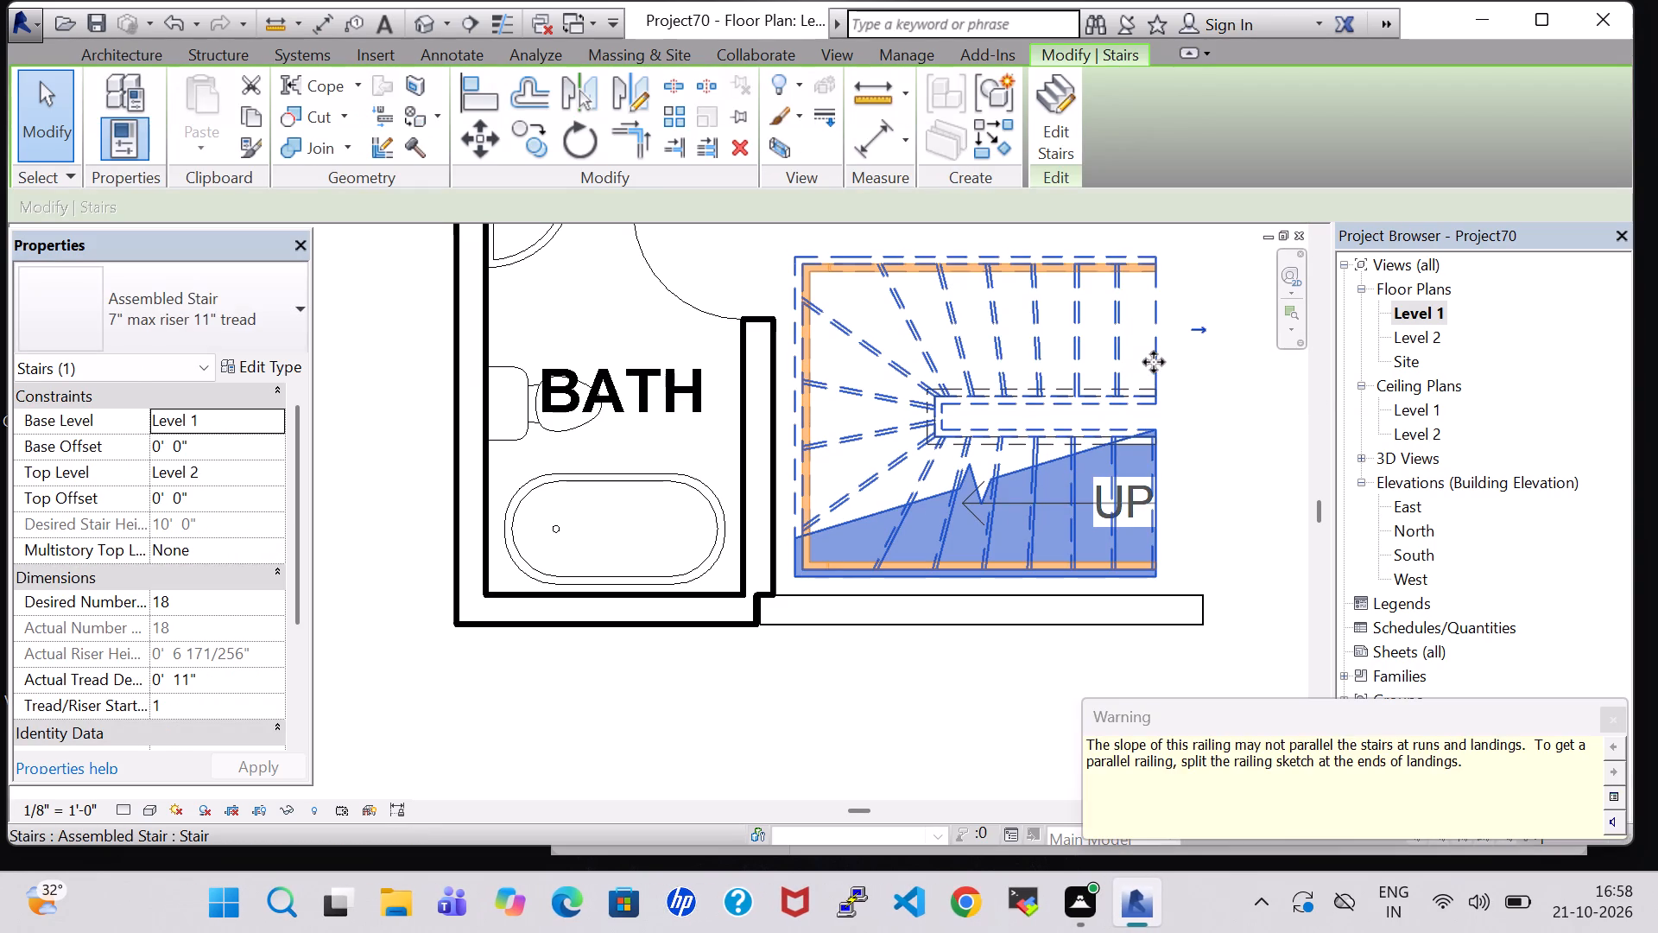
{"action": "key", "text": "Down"}
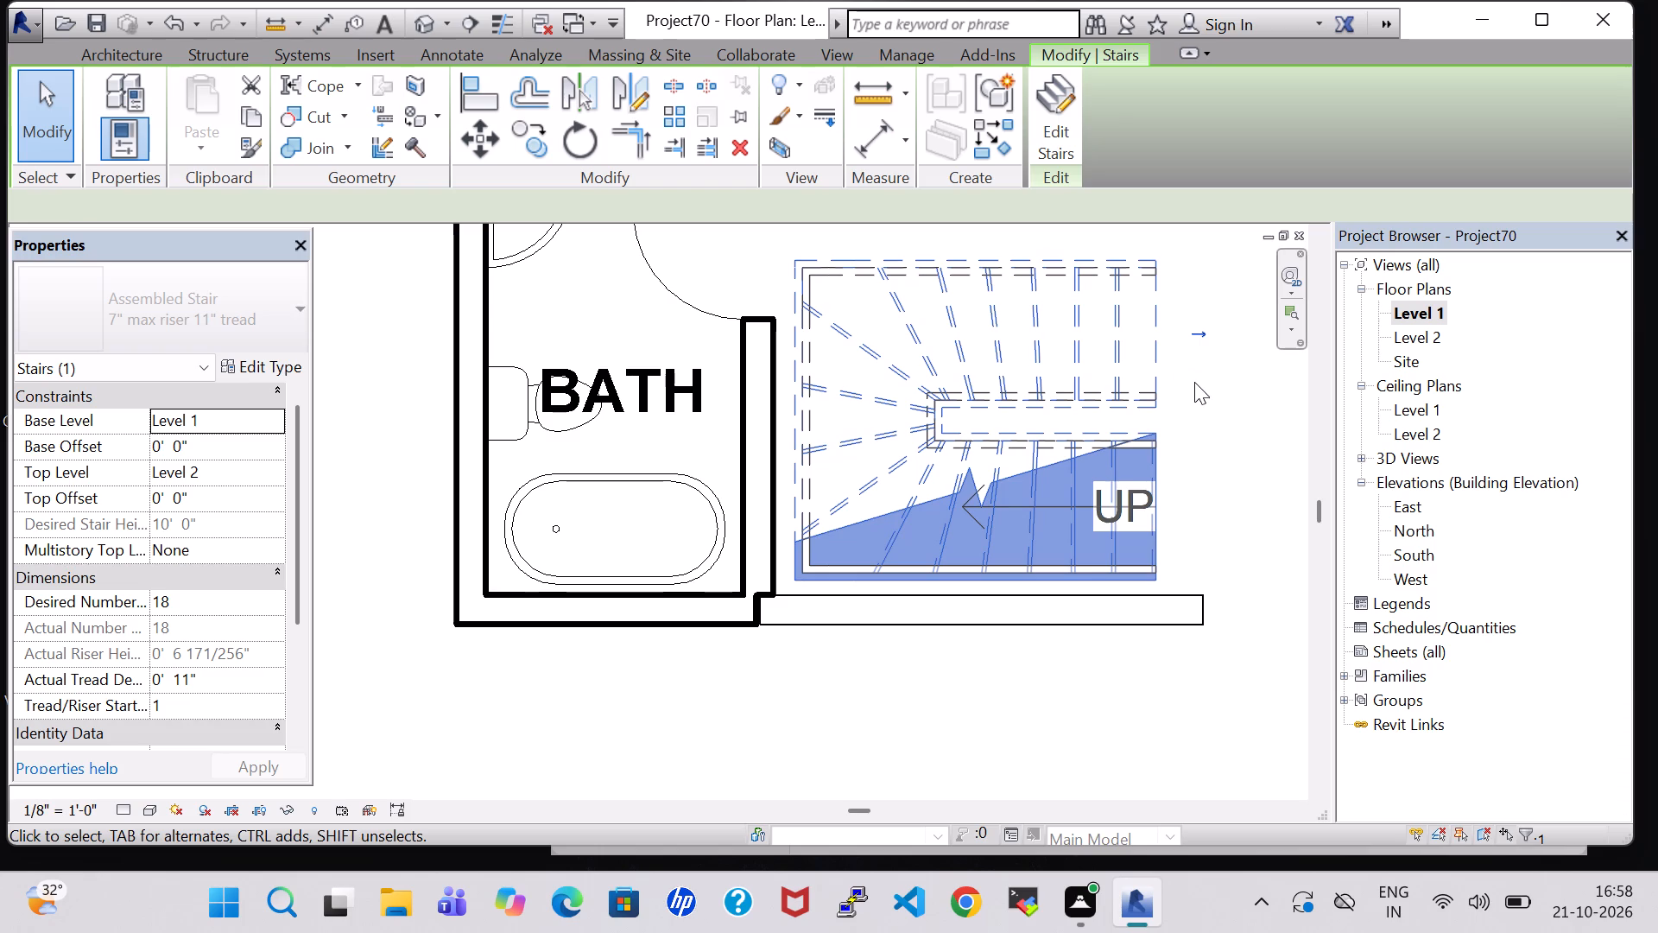
{"action": "key", "text": "Down"}
{"action": "key", "text": "Down"}
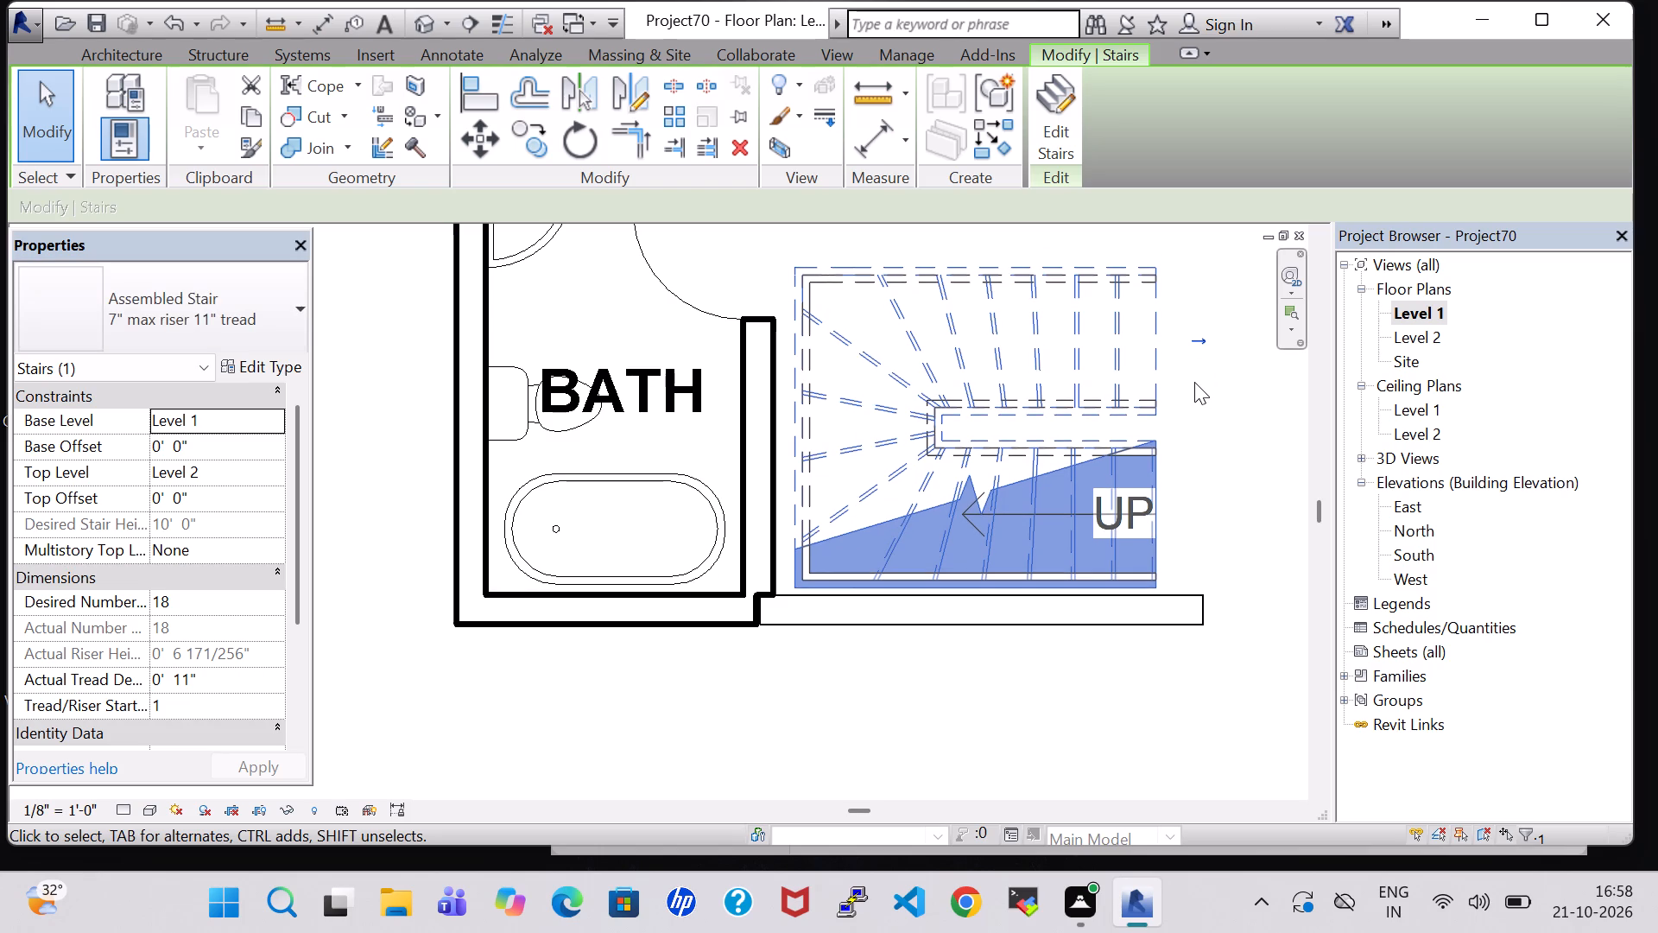
{"action": "key", "text": "Down"}
{"action": "key", "text": "Down"}
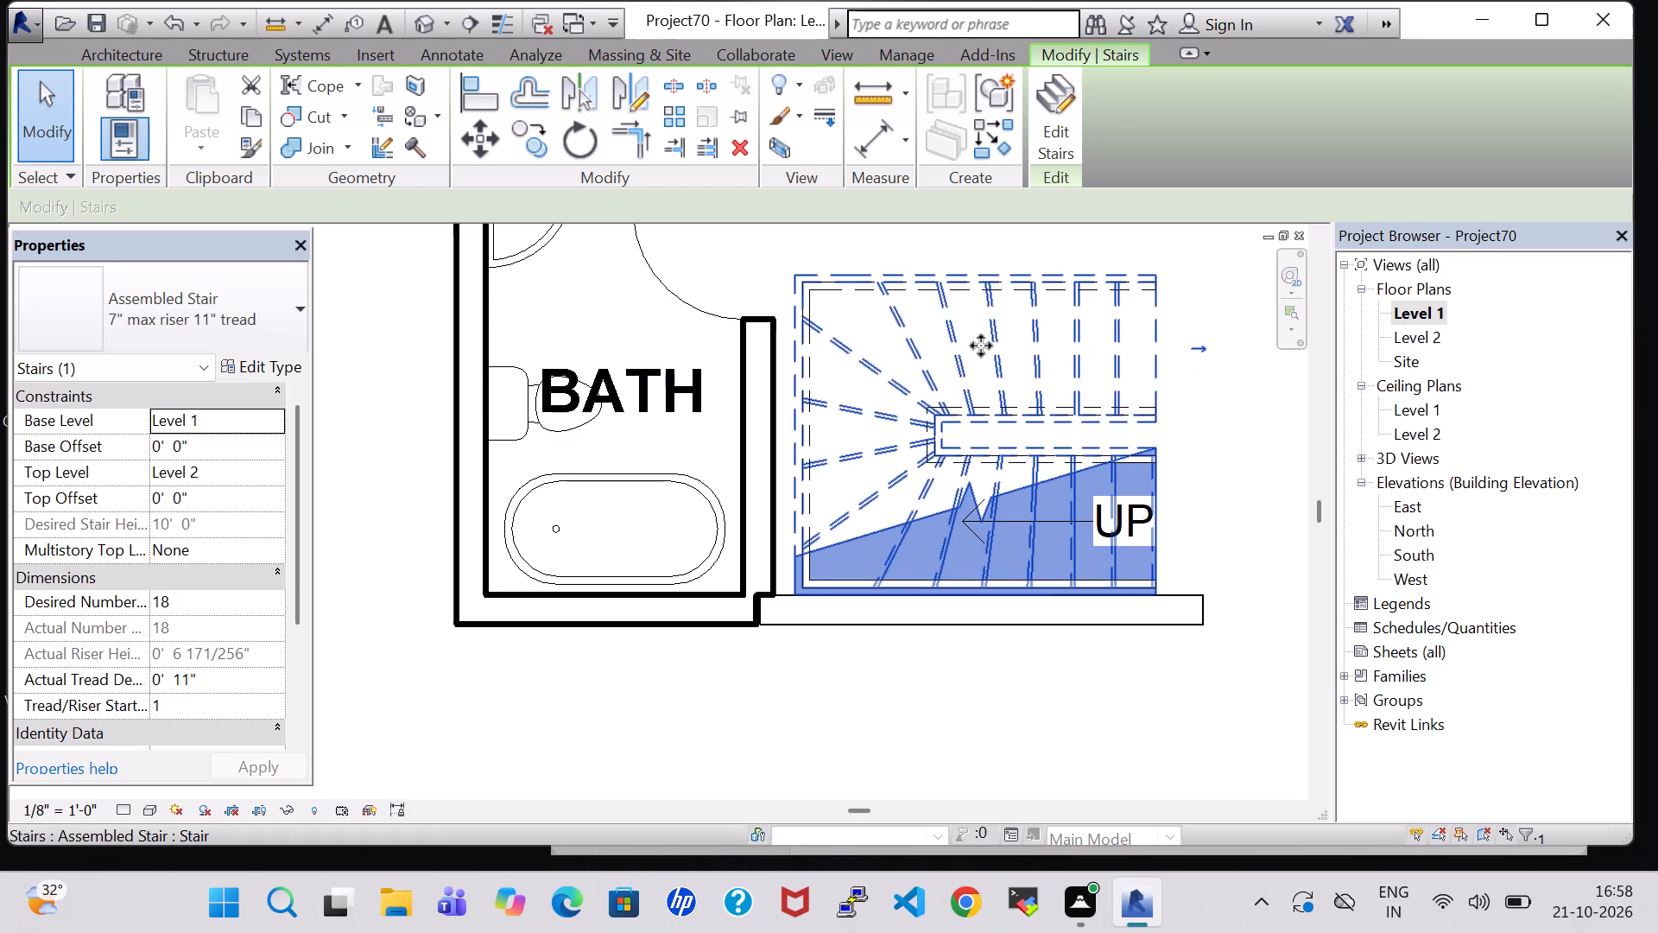
{"action": "left_click", "coordinate": [1223, 517]}
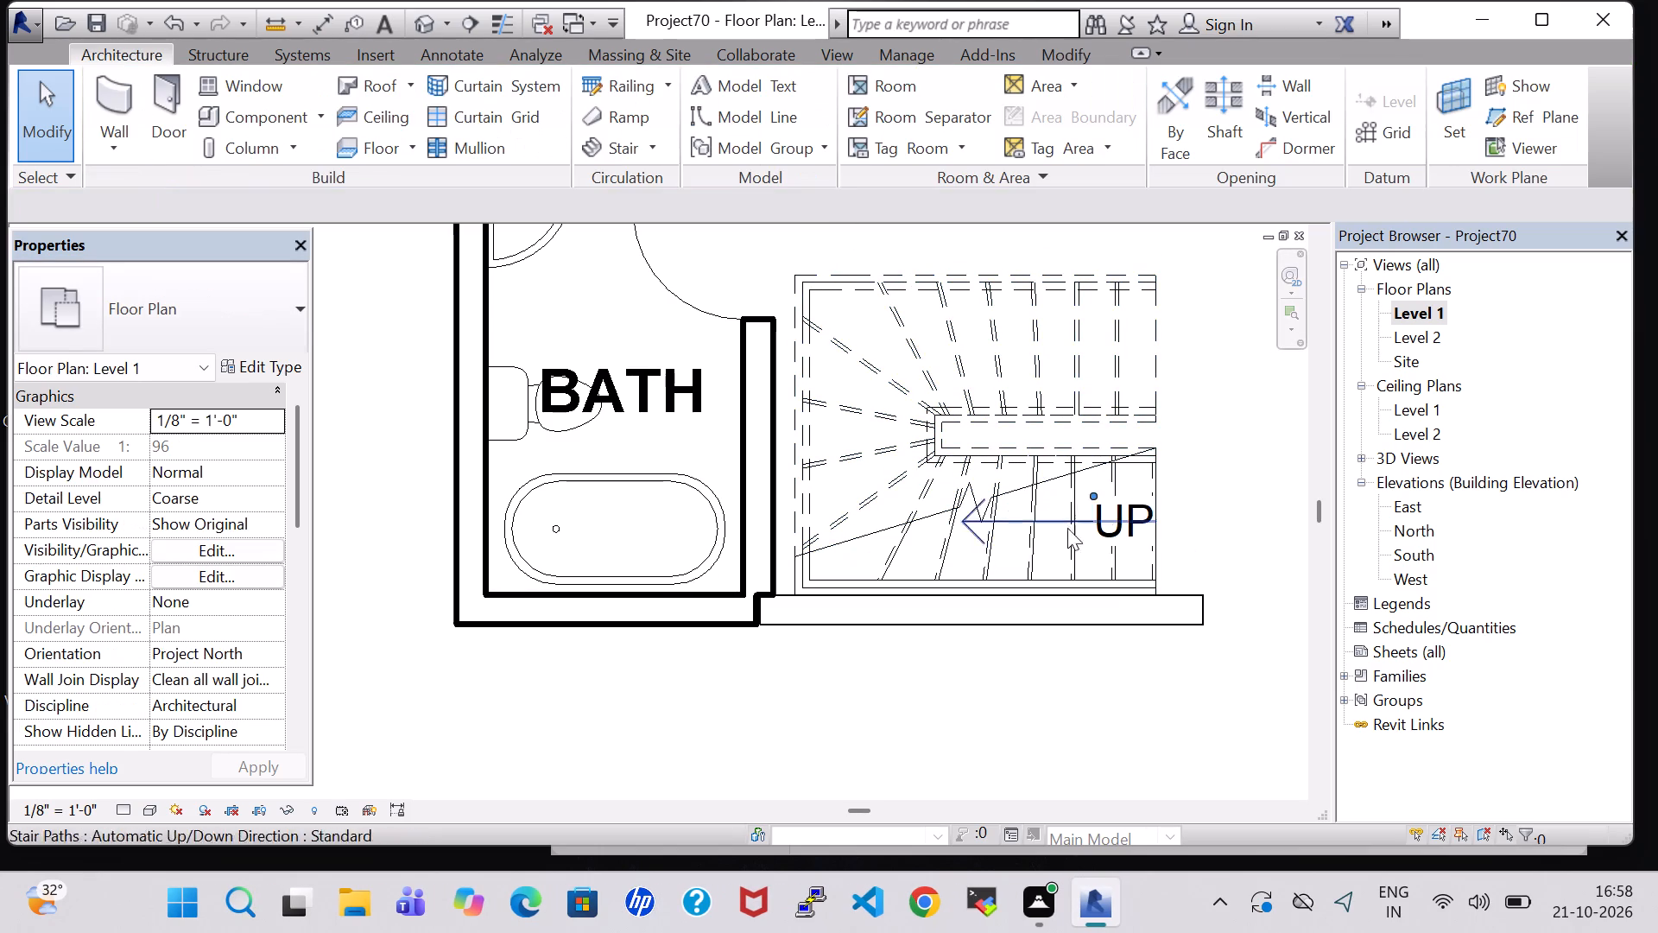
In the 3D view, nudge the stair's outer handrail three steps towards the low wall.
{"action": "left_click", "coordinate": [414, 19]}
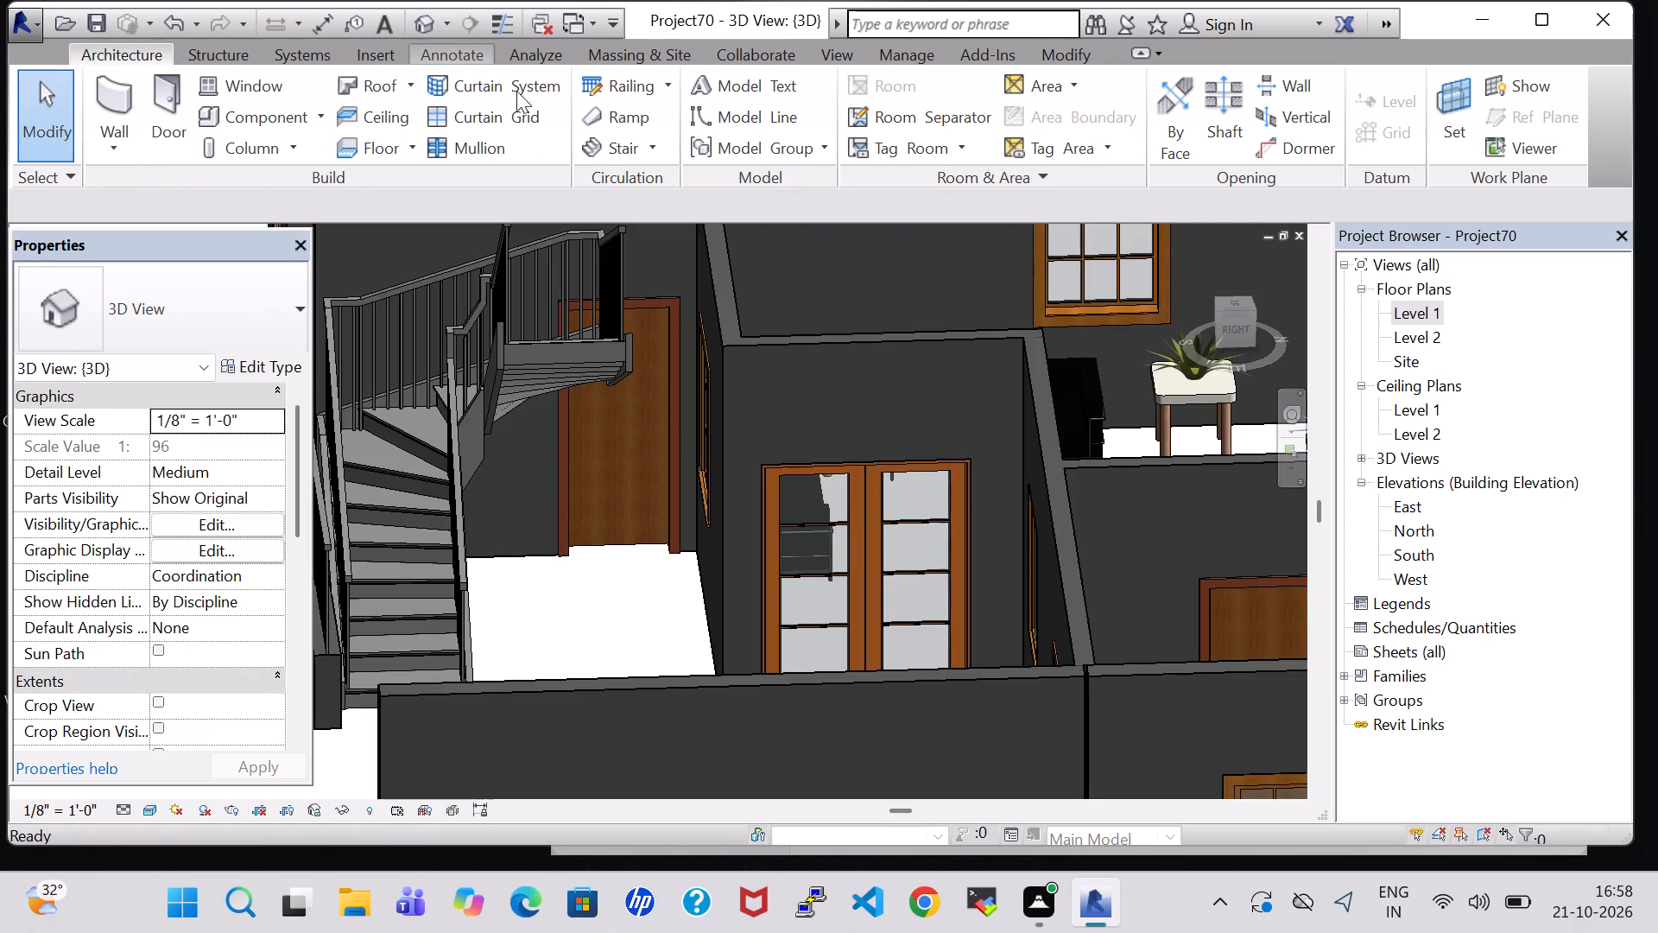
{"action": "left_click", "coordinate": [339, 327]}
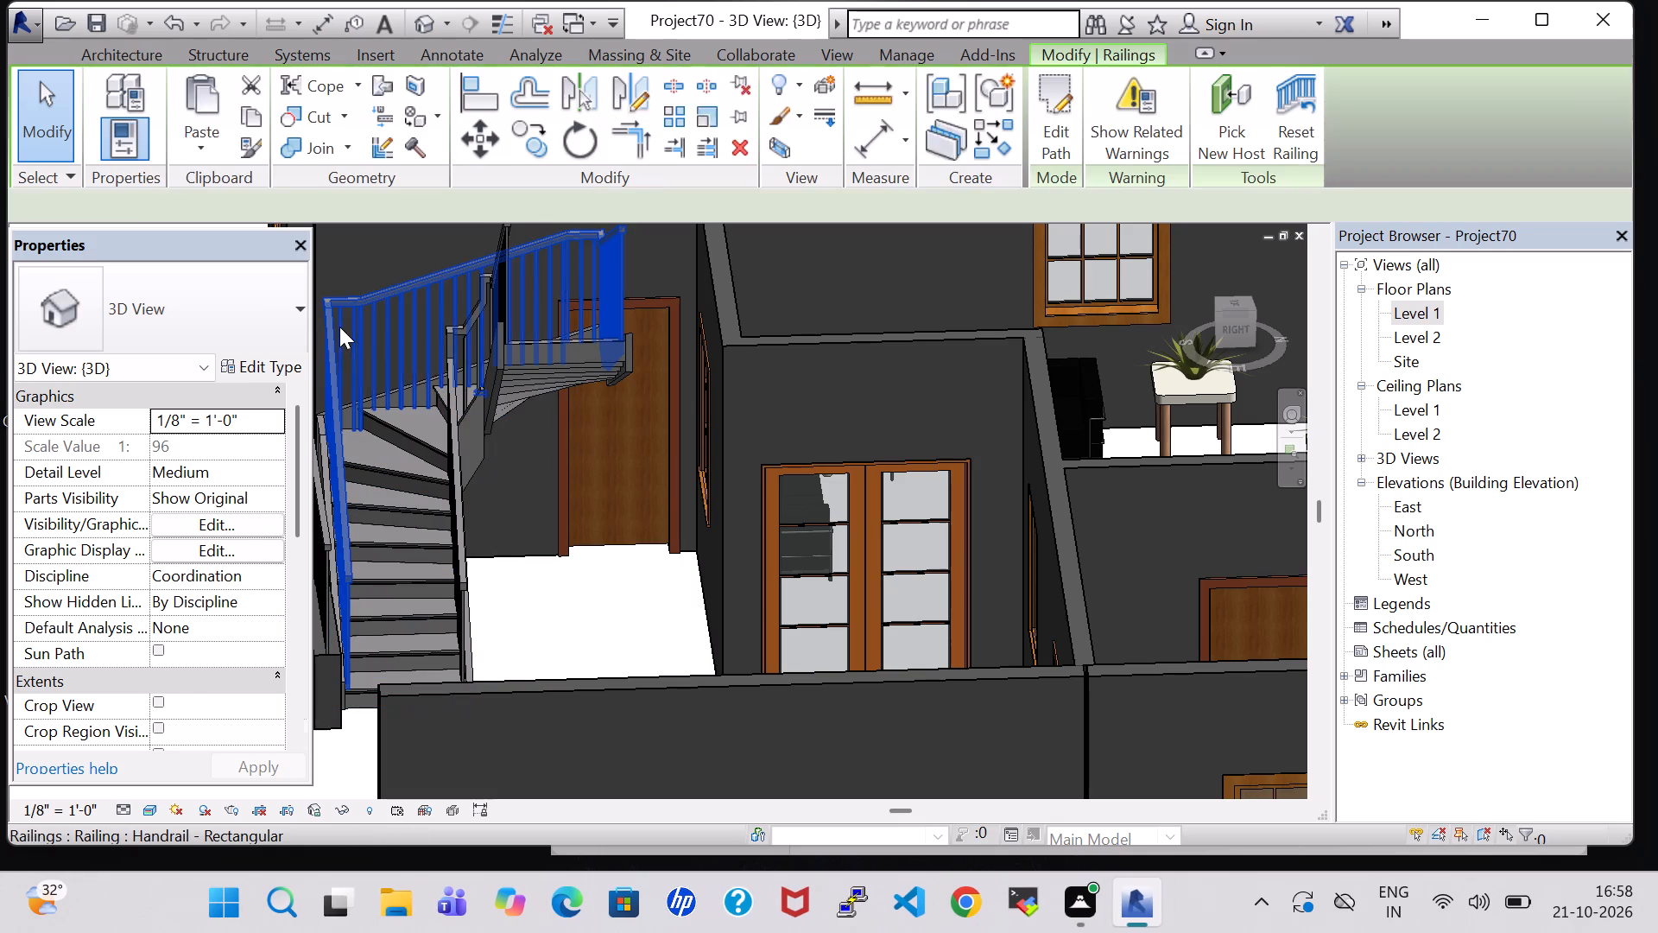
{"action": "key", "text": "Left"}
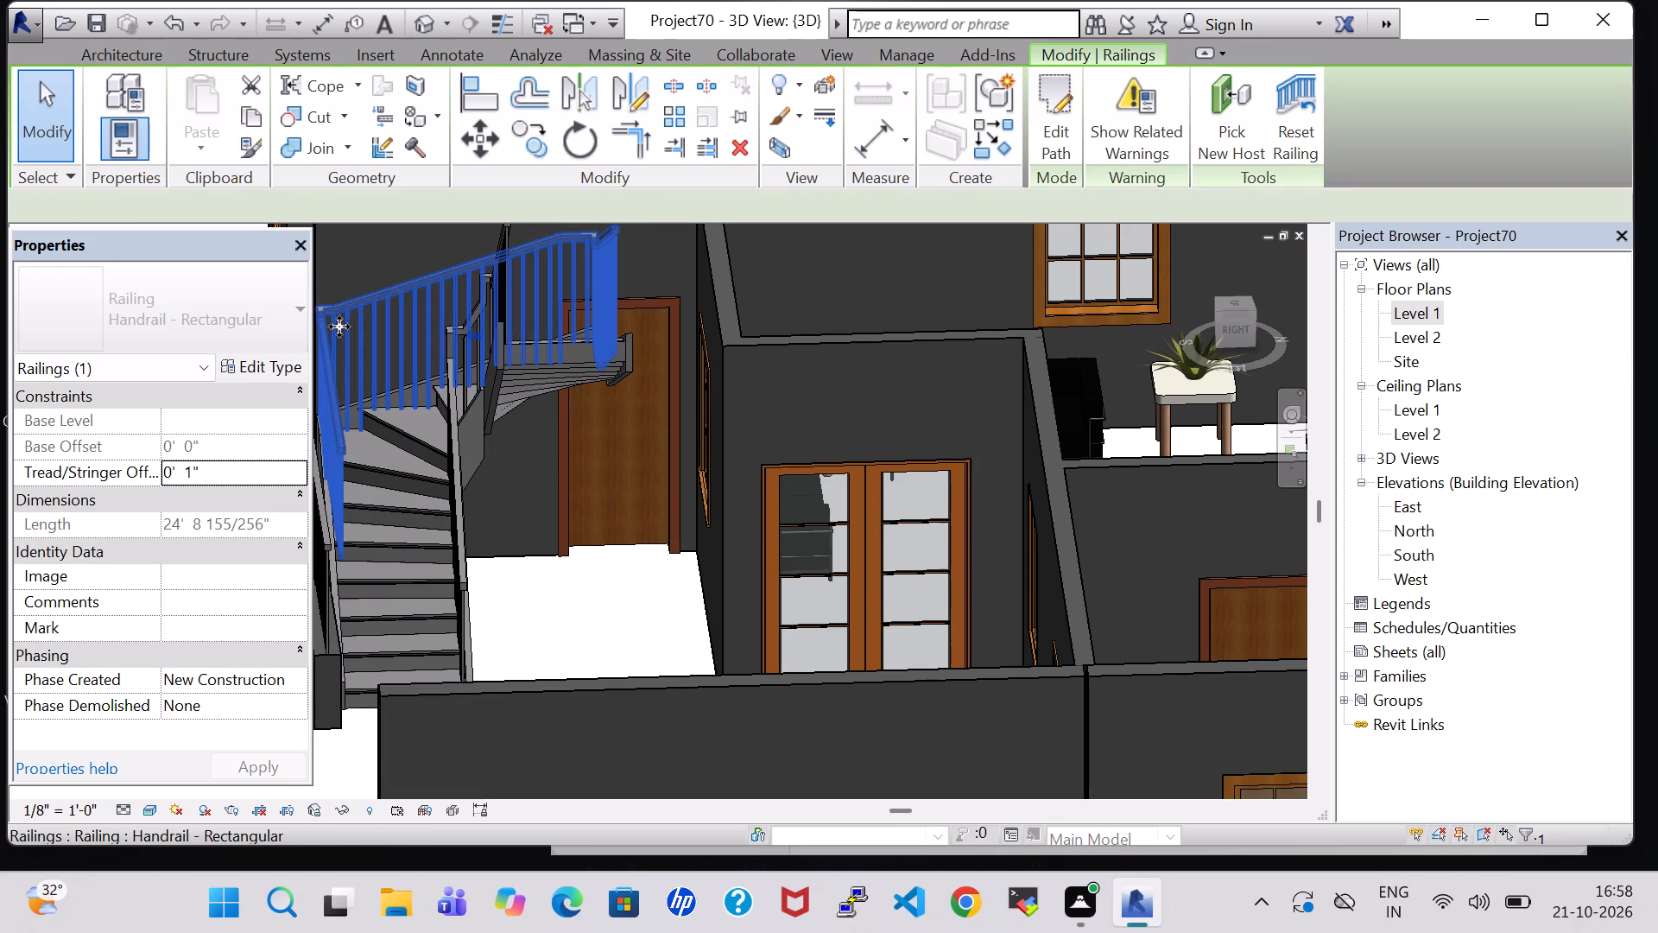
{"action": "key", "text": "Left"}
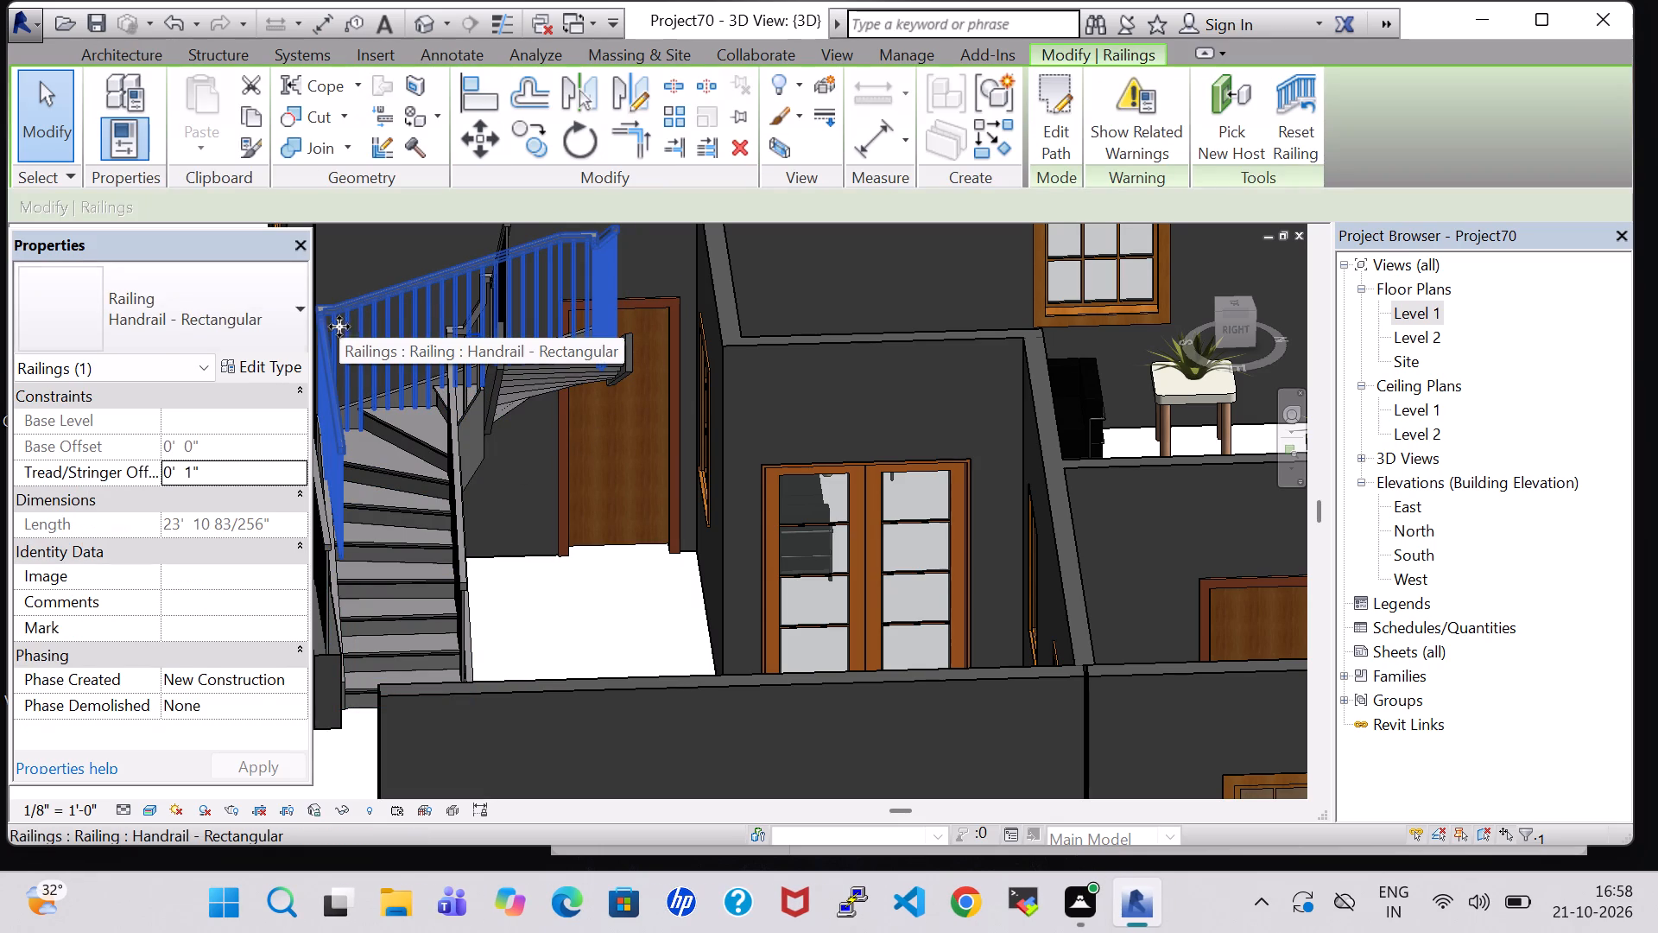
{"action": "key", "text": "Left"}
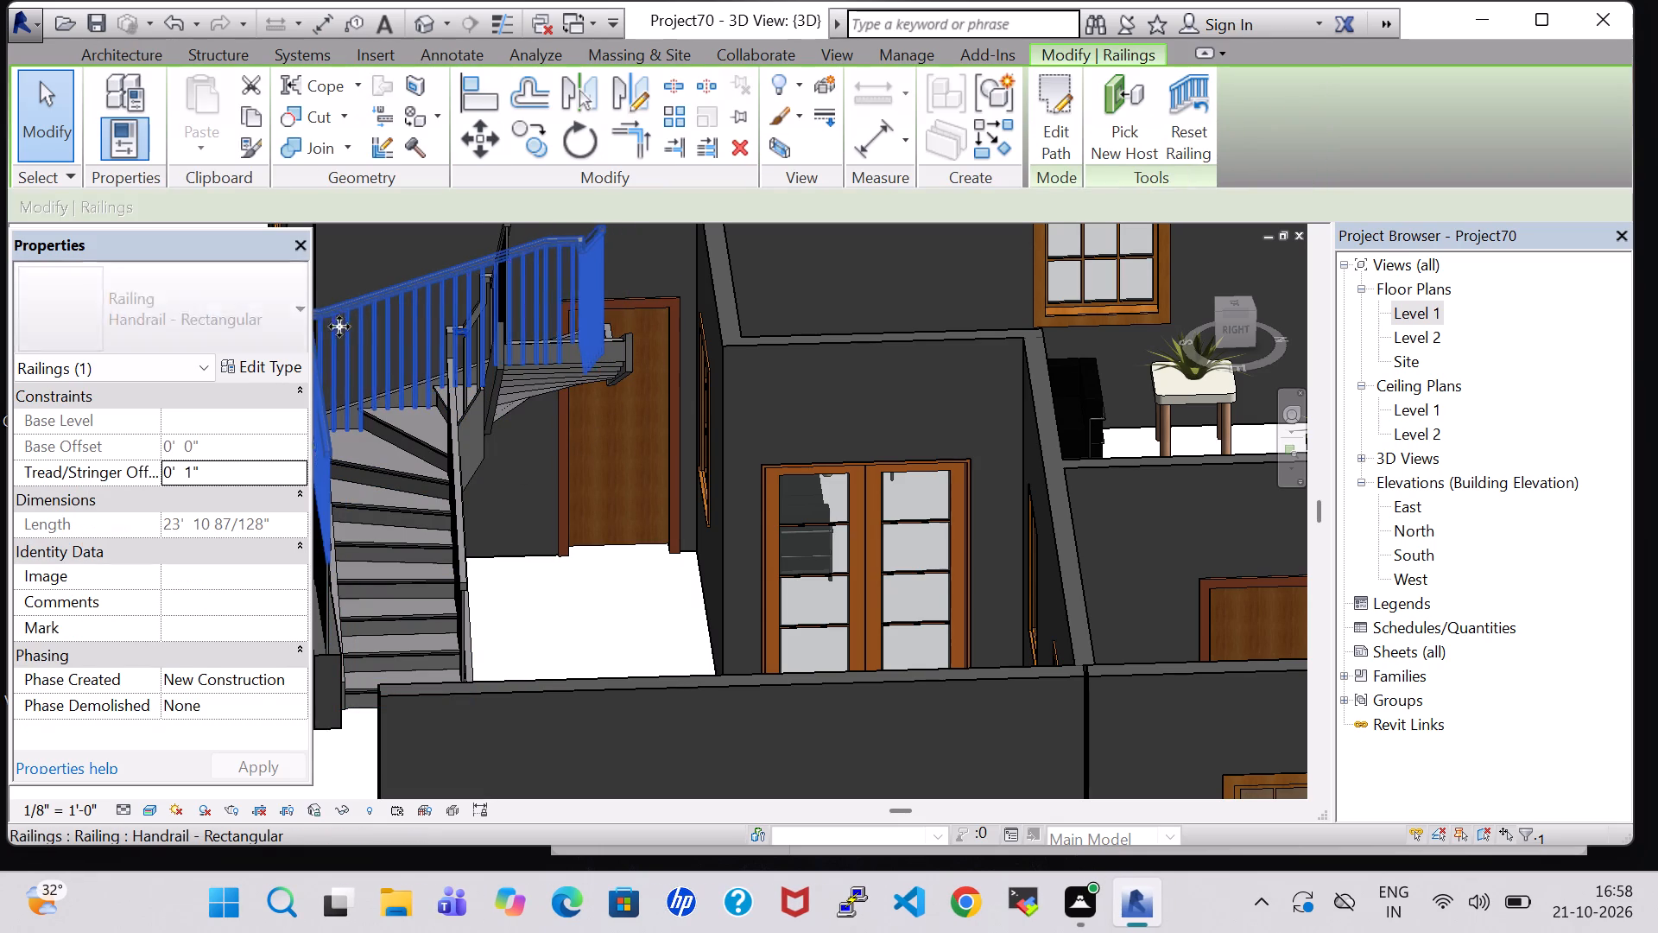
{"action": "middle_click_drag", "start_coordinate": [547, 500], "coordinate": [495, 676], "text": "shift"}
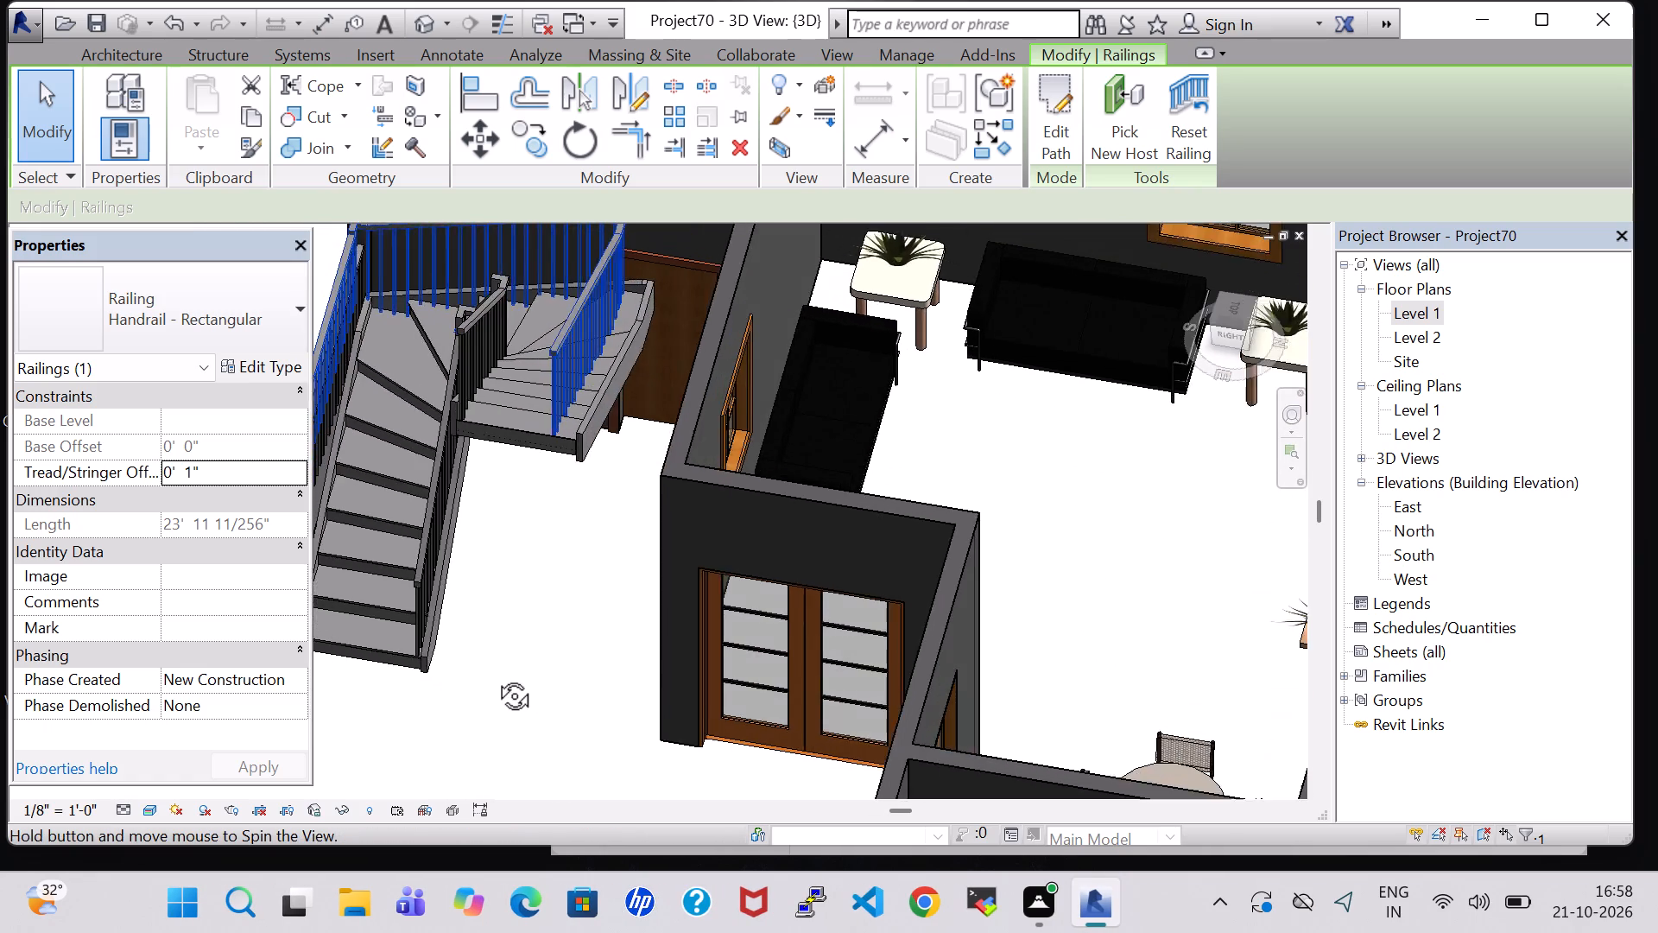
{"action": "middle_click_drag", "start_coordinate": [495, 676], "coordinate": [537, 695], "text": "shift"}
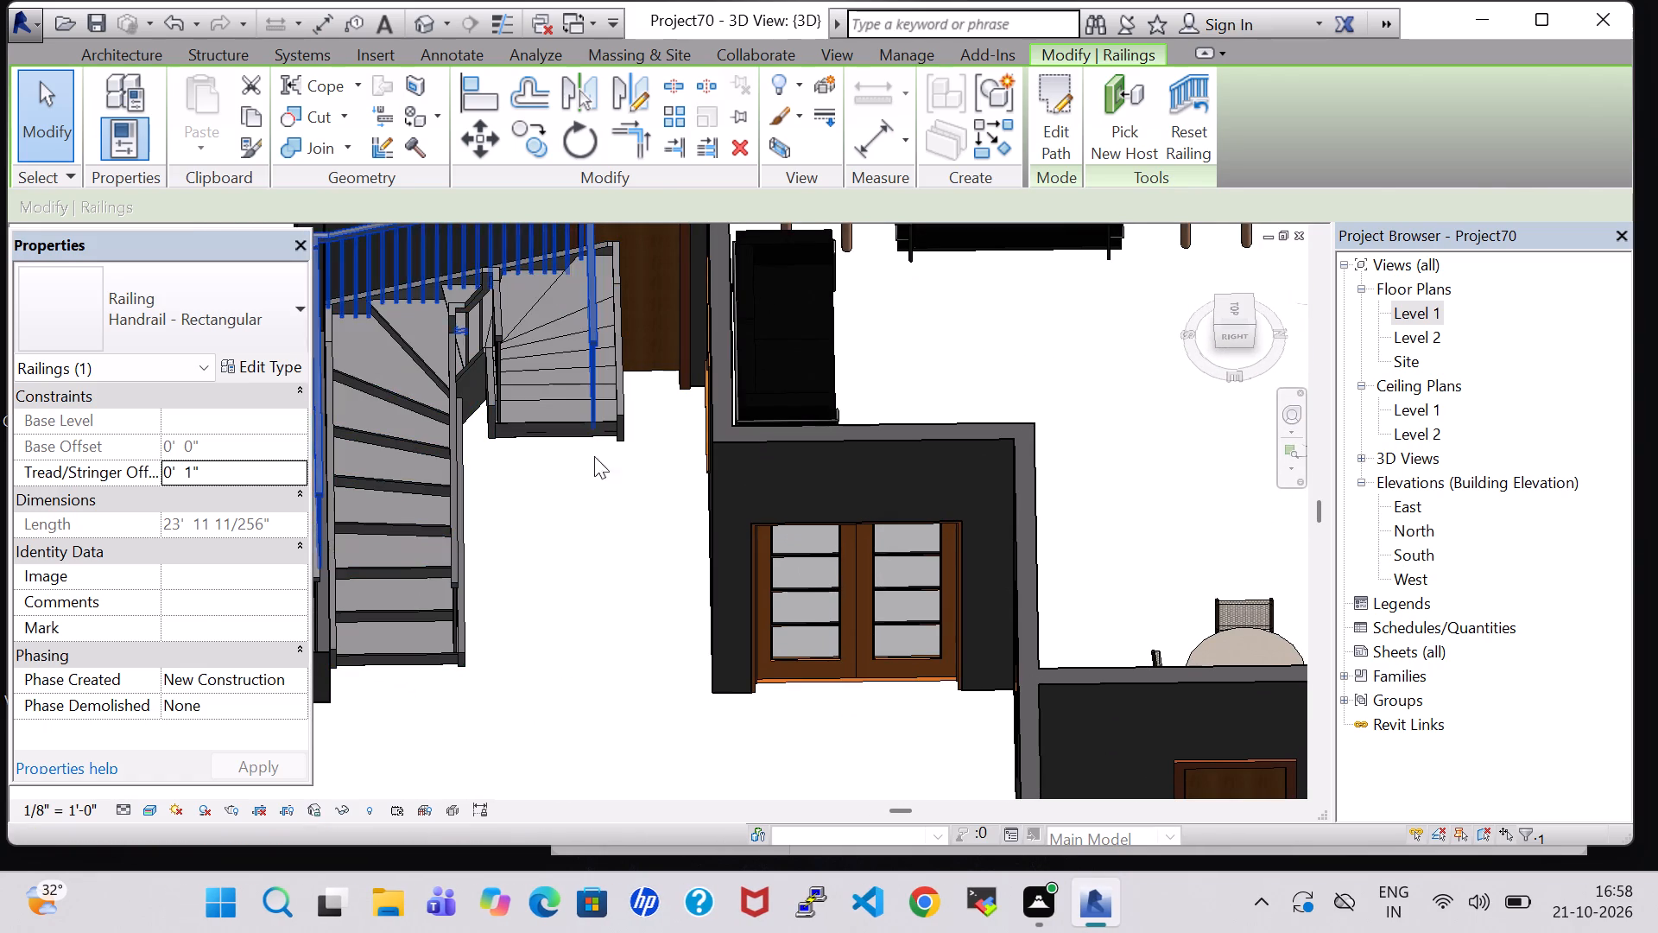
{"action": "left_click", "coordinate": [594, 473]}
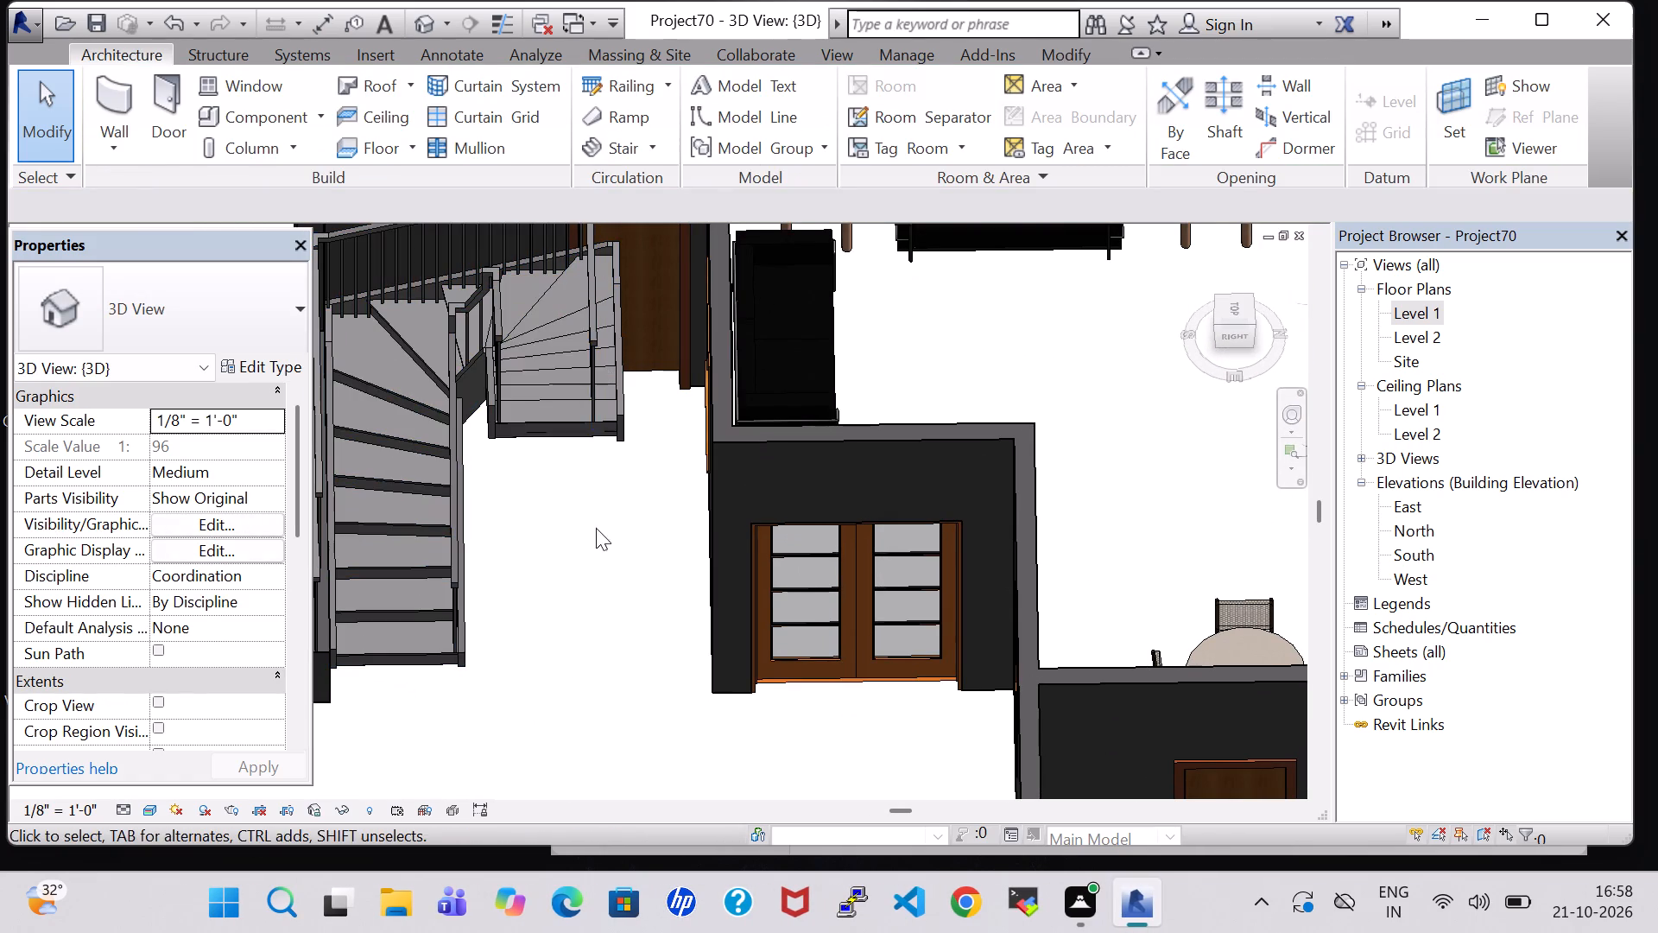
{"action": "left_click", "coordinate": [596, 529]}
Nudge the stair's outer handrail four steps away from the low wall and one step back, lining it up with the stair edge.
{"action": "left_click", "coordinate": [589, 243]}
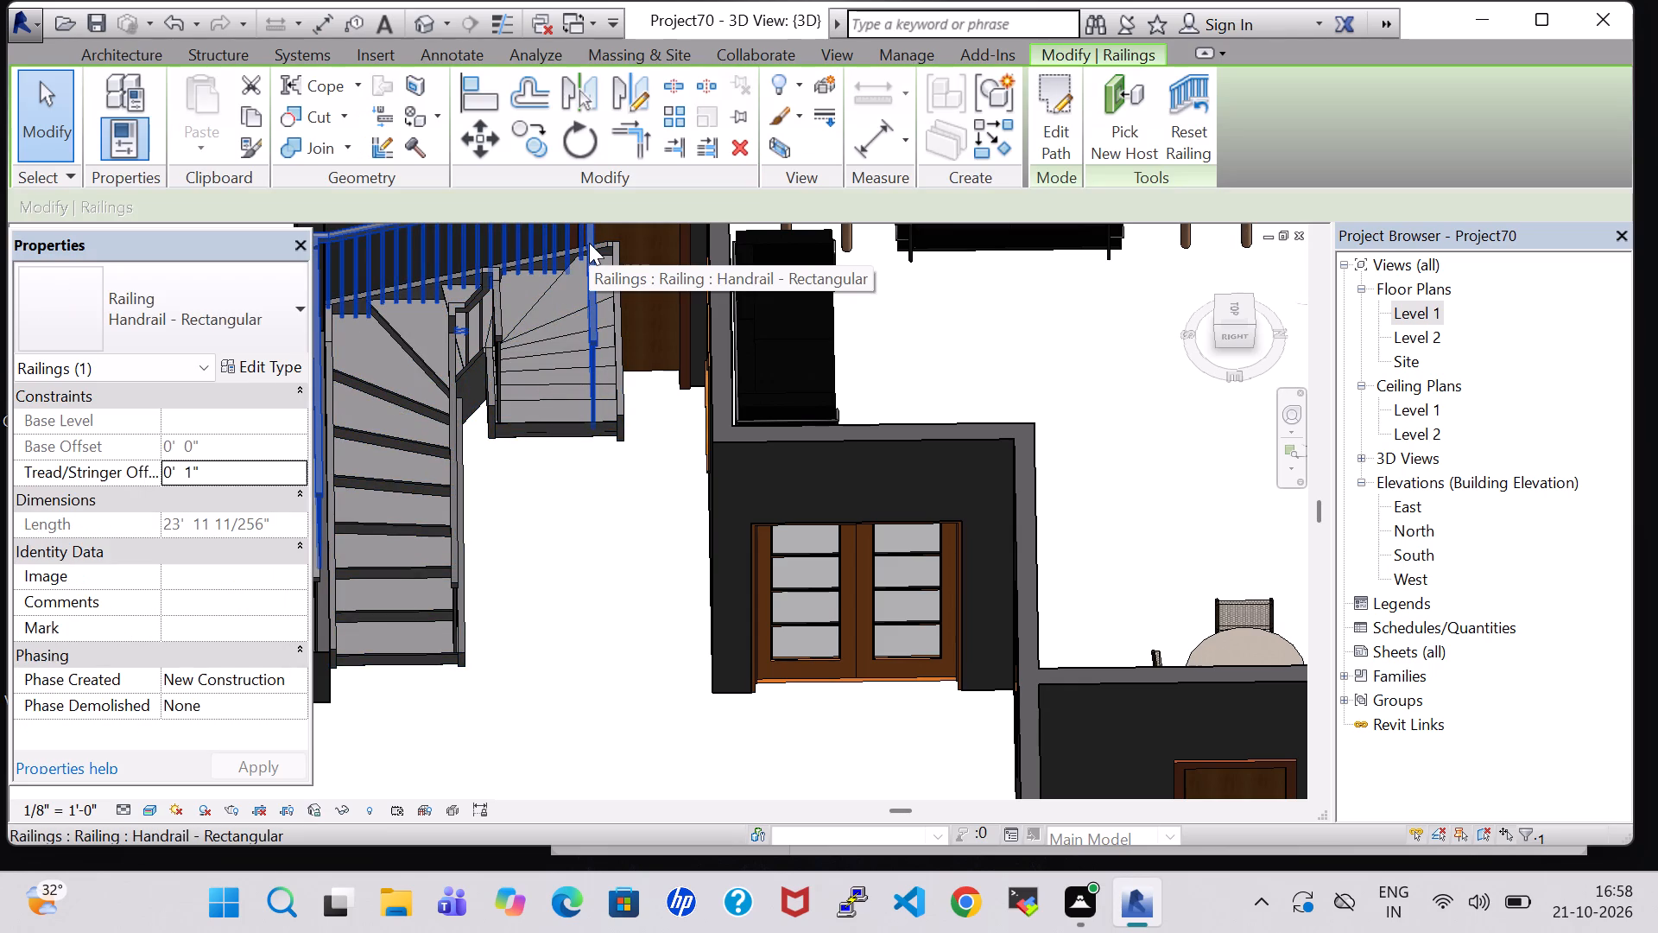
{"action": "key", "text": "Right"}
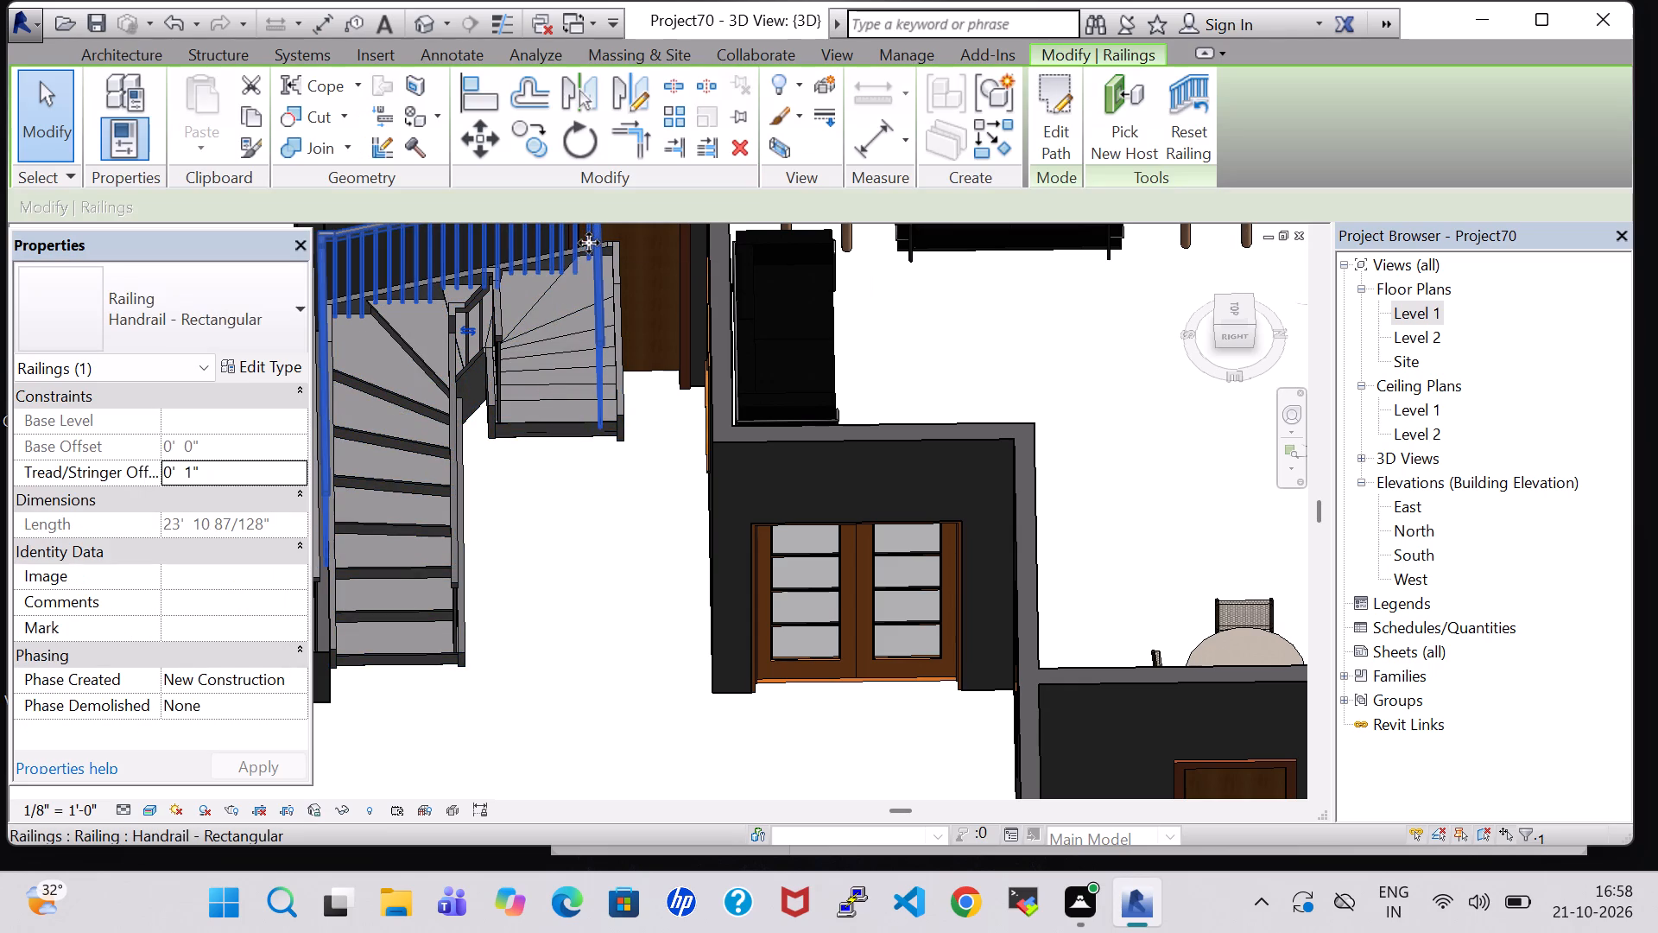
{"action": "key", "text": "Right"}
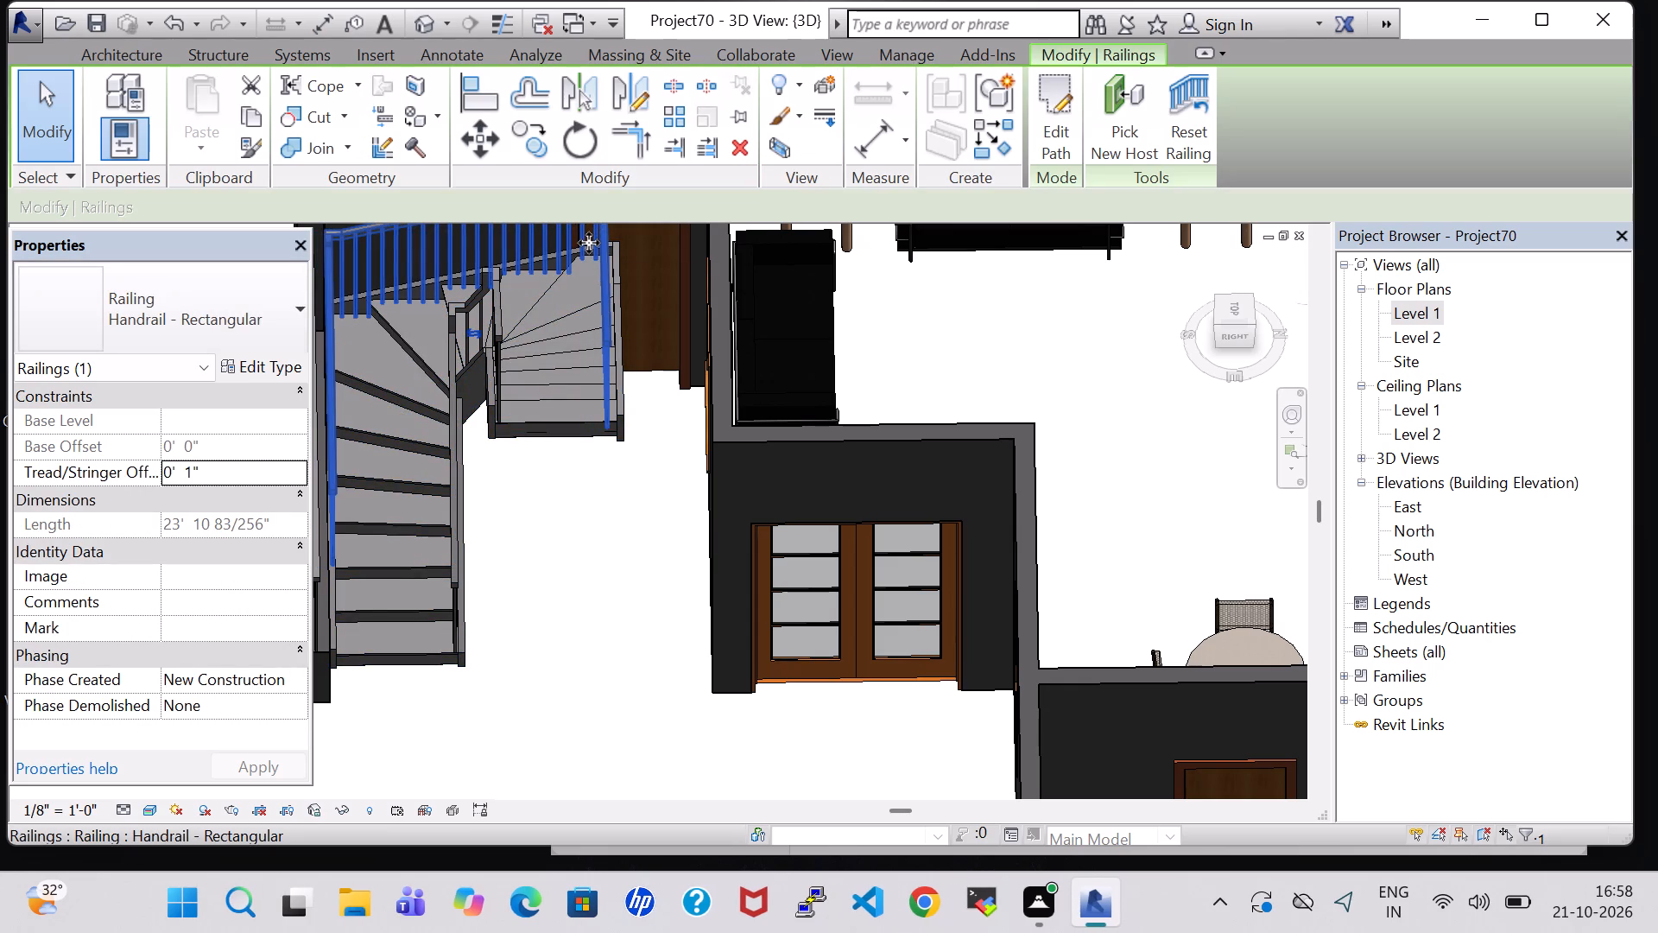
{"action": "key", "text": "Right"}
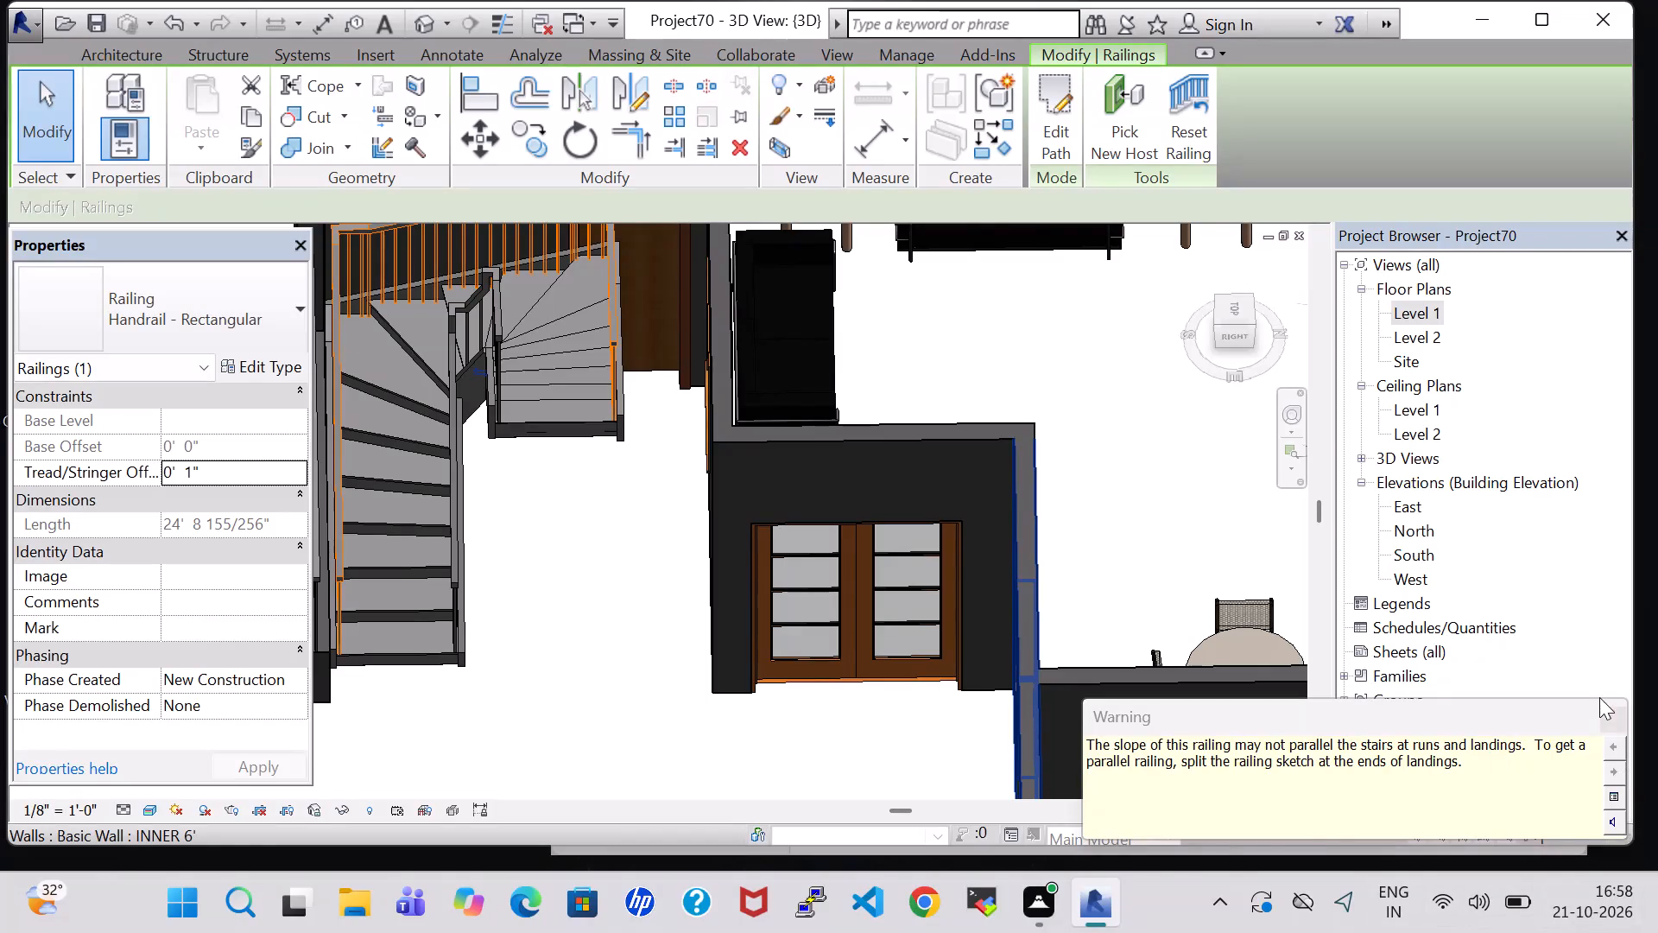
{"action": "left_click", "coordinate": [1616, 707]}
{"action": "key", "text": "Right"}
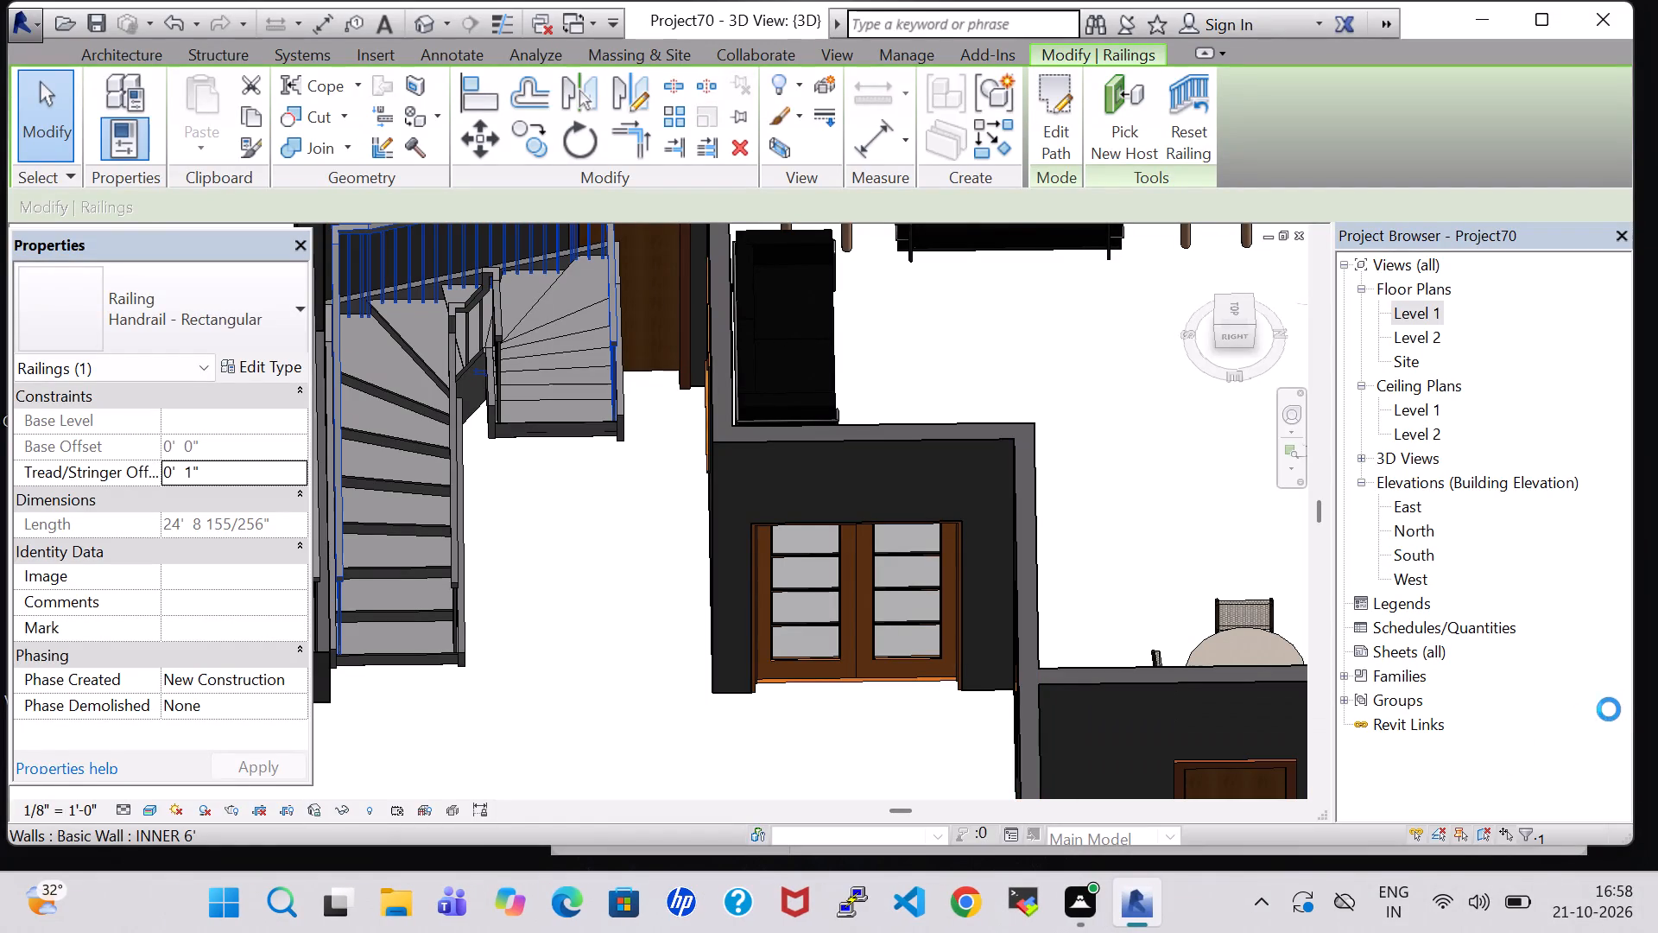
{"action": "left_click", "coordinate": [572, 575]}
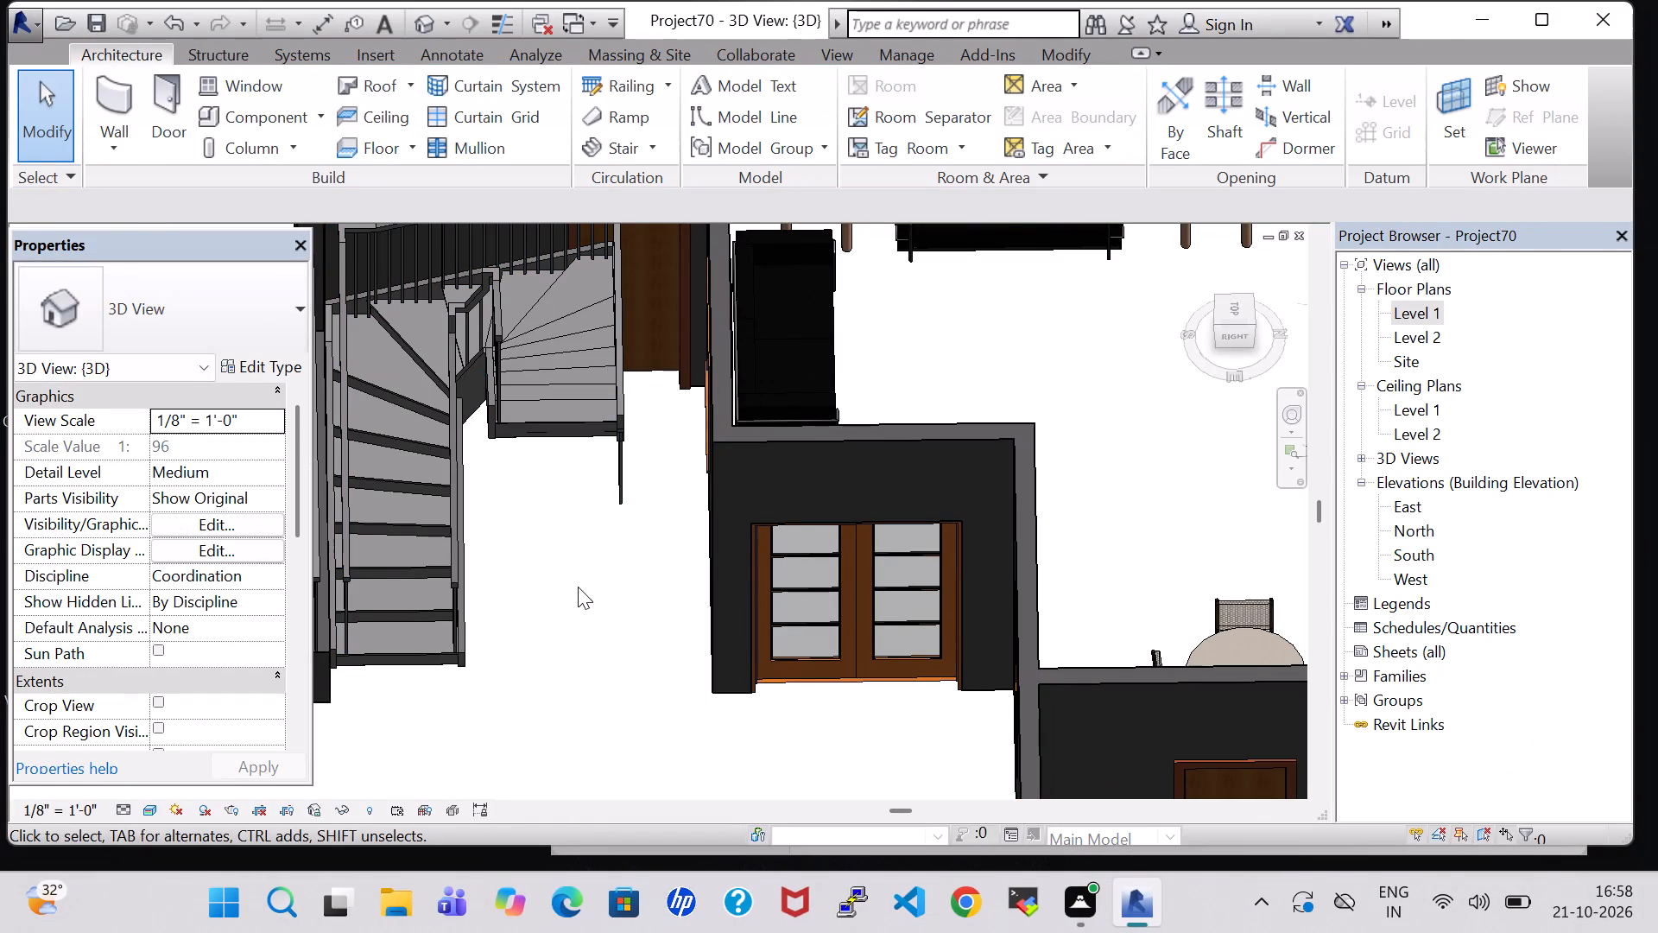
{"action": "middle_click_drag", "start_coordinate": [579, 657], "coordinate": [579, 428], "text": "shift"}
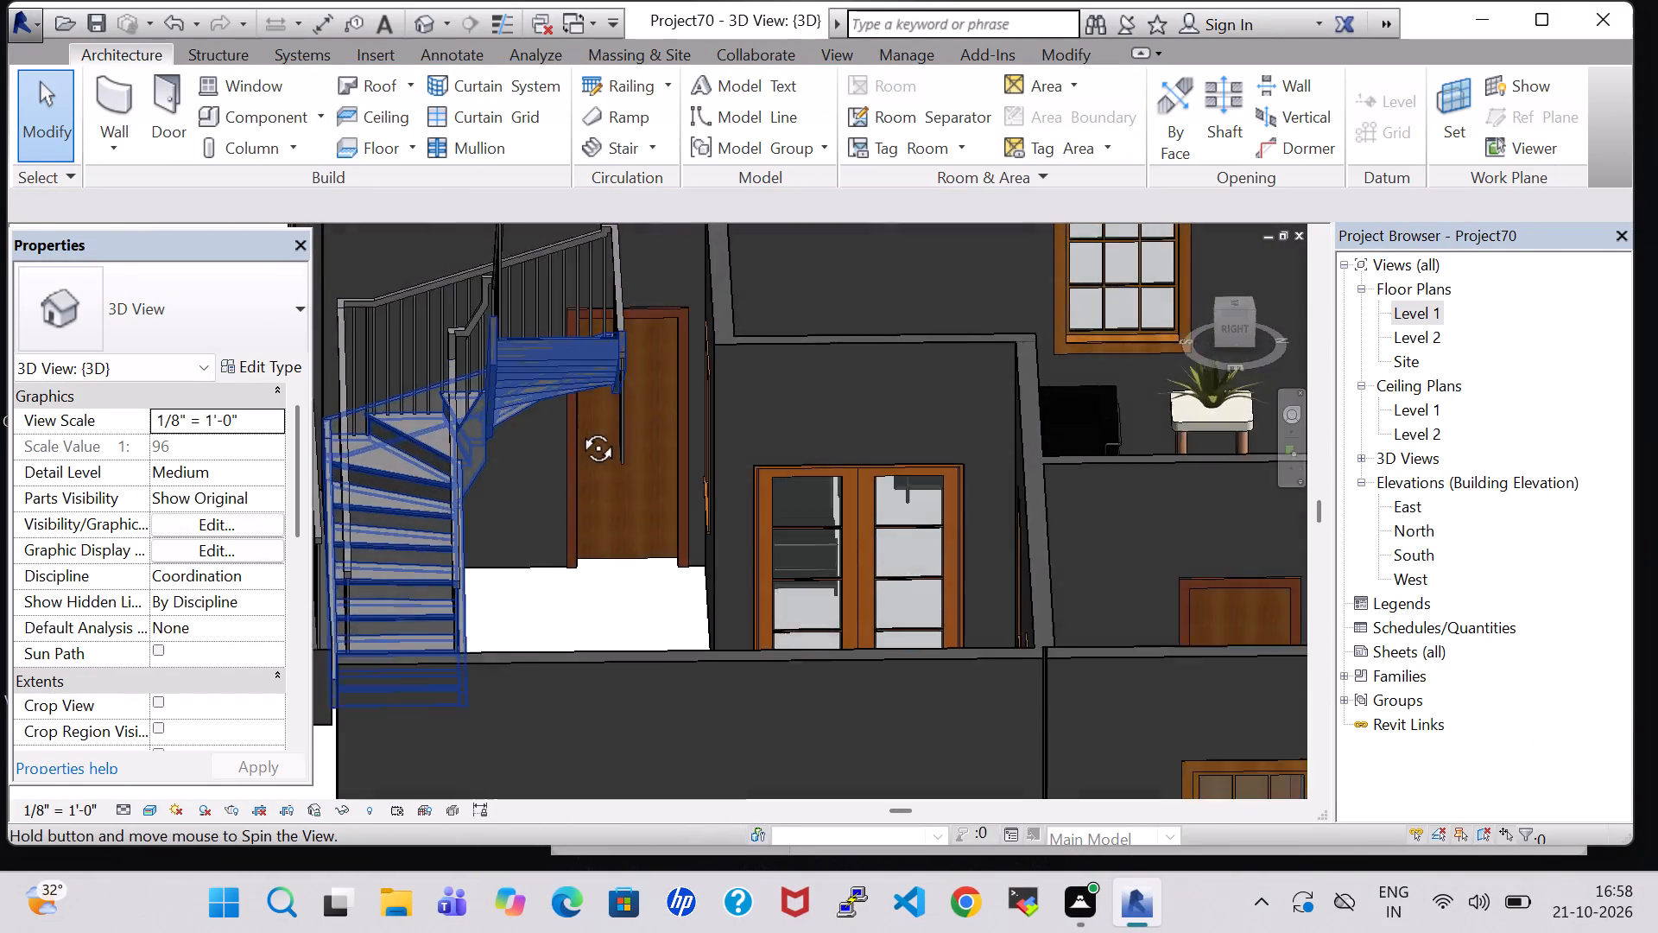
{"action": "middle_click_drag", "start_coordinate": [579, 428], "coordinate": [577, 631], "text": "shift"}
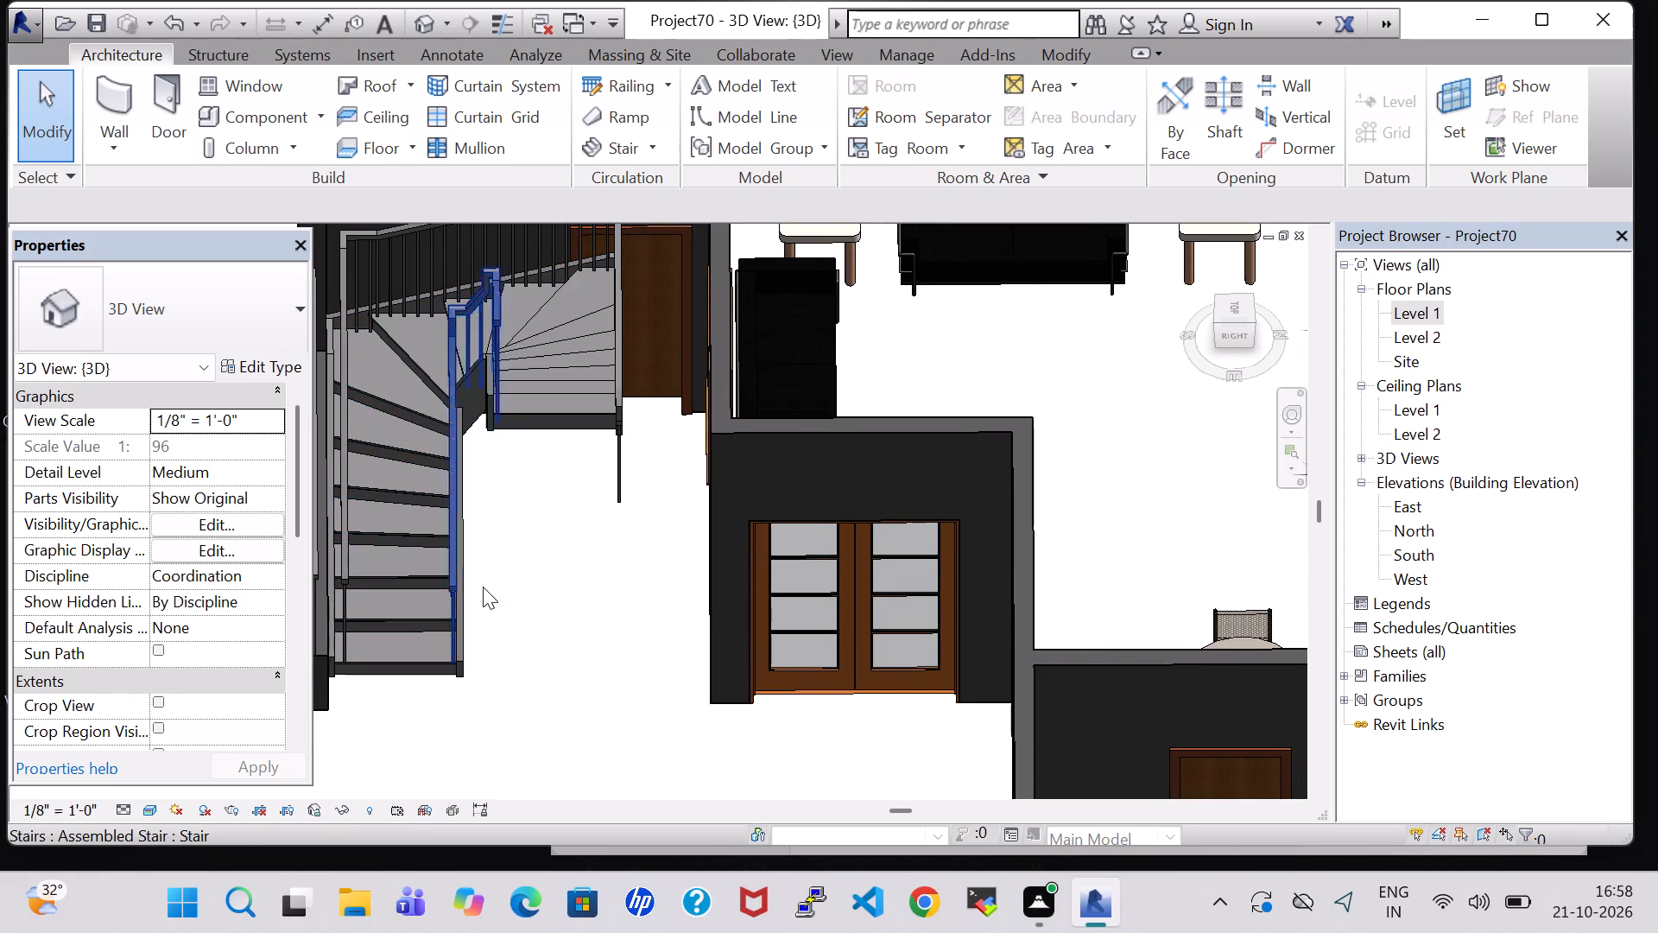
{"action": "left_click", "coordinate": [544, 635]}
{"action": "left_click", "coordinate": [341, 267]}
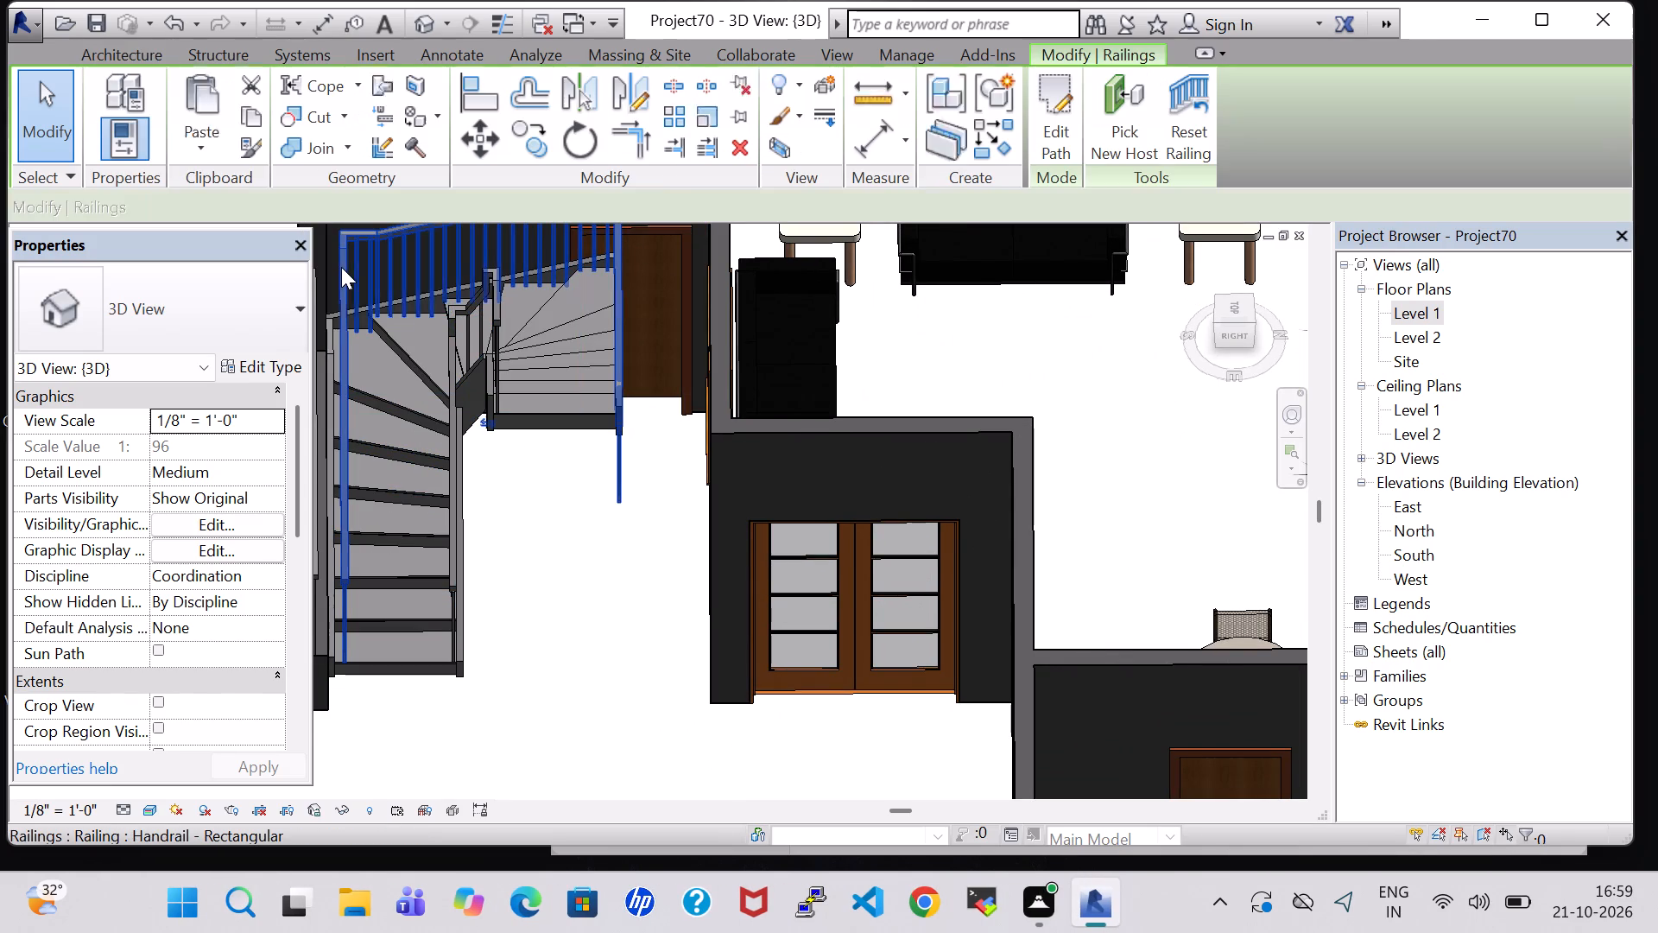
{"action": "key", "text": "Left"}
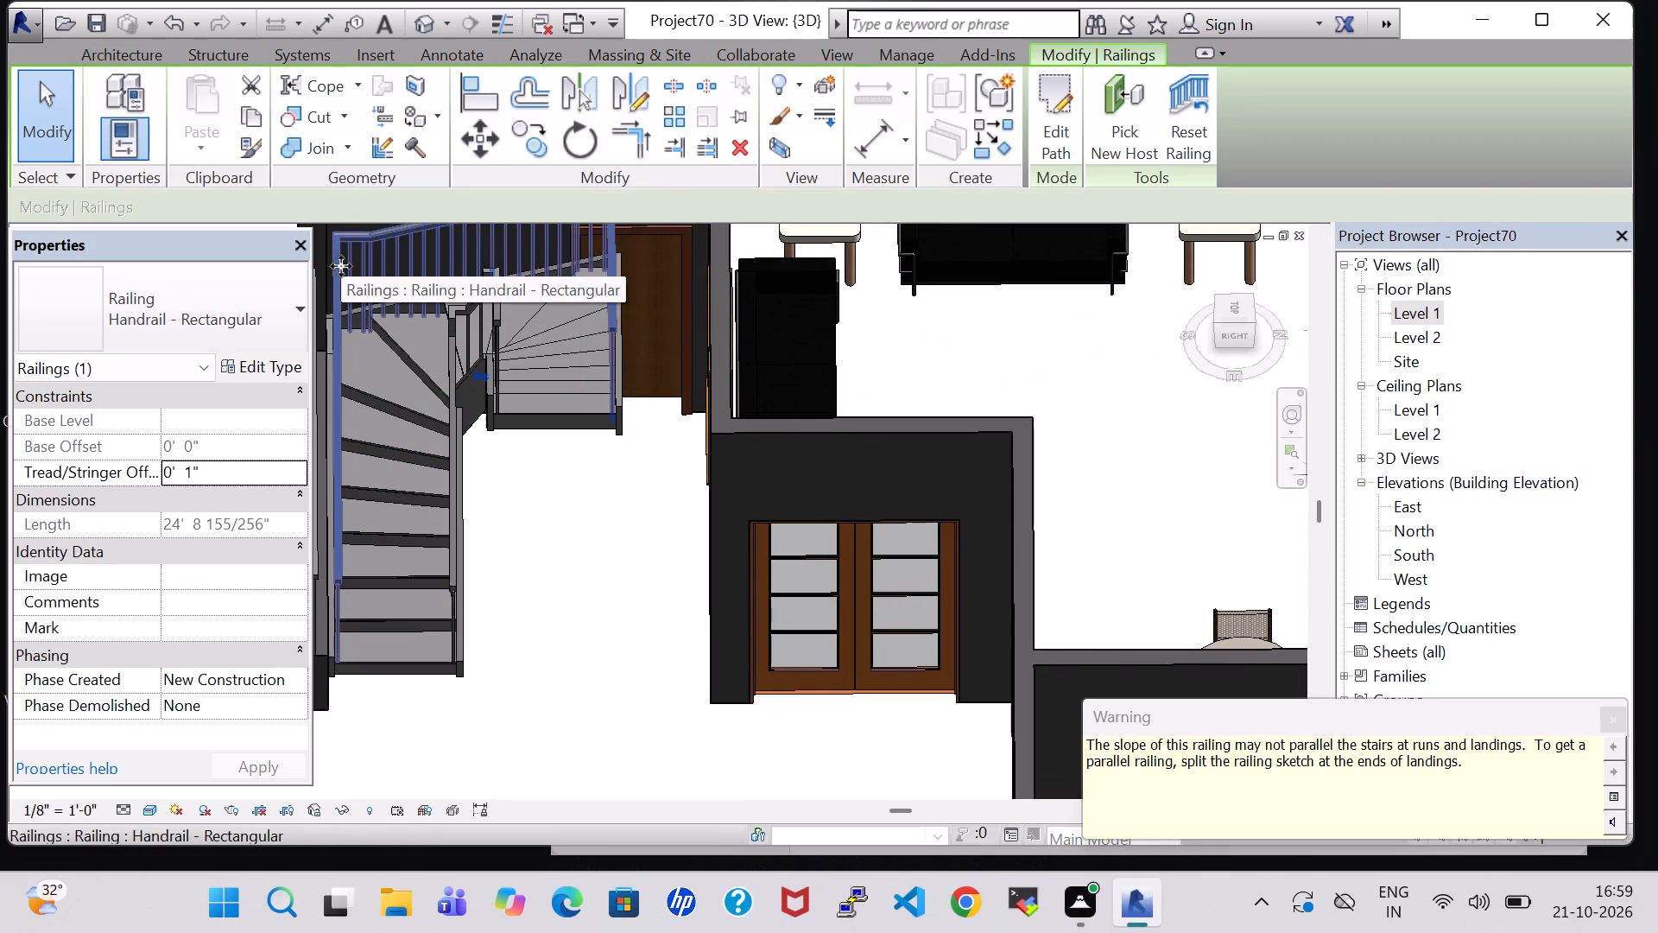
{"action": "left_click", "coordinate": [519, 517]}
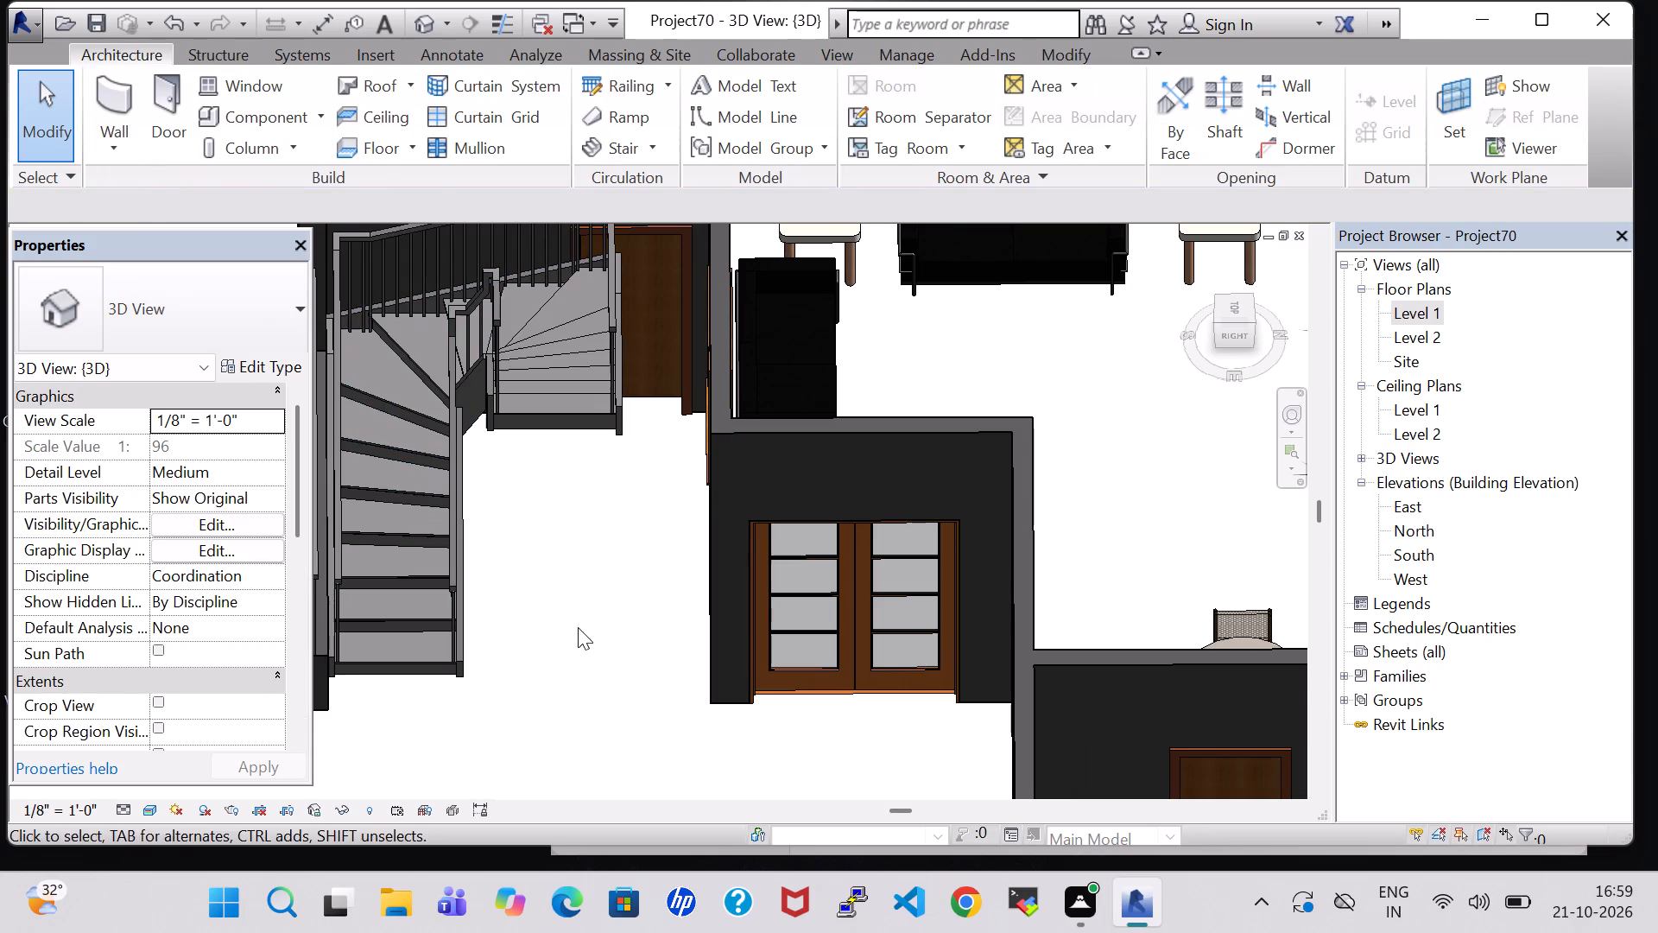
Duplicate the Single-Flush 30" x 80" type for the door beneath the stair and set the copy's height to 5' 8".
{"action": "middle_click_drag", "start_coordinate": [578, 627], "coordinate": [592, 377]}
{"action": "left_click", "coordinate": [658, 352]}
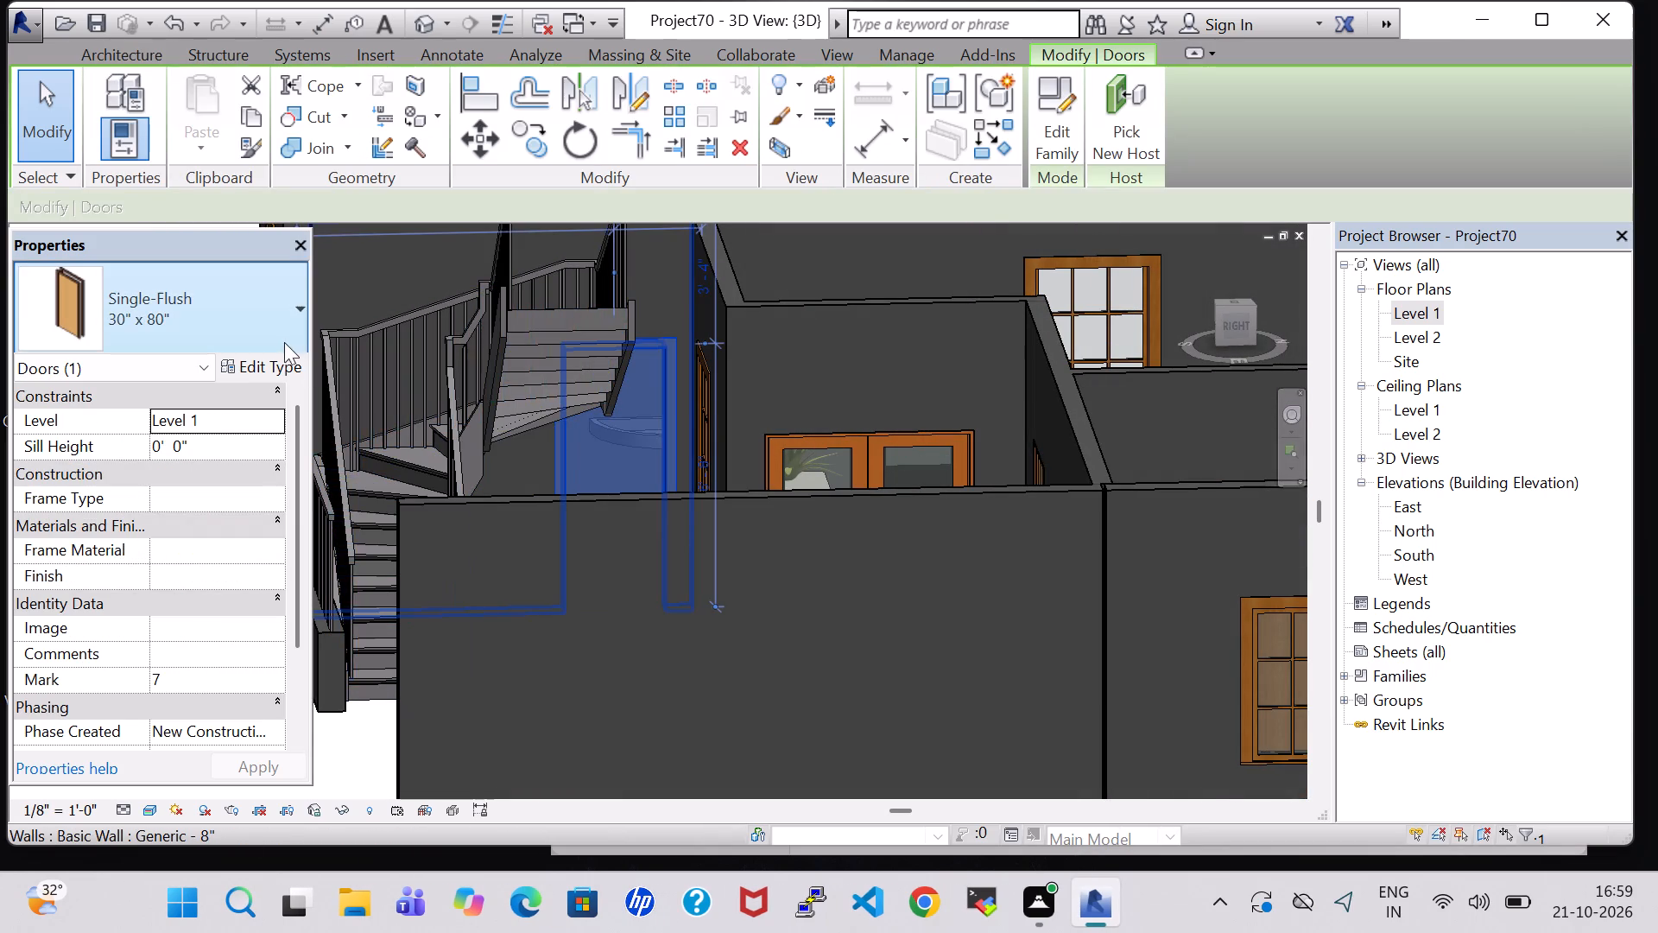
{"action": "left_click", "coordinate": [252, 371]}
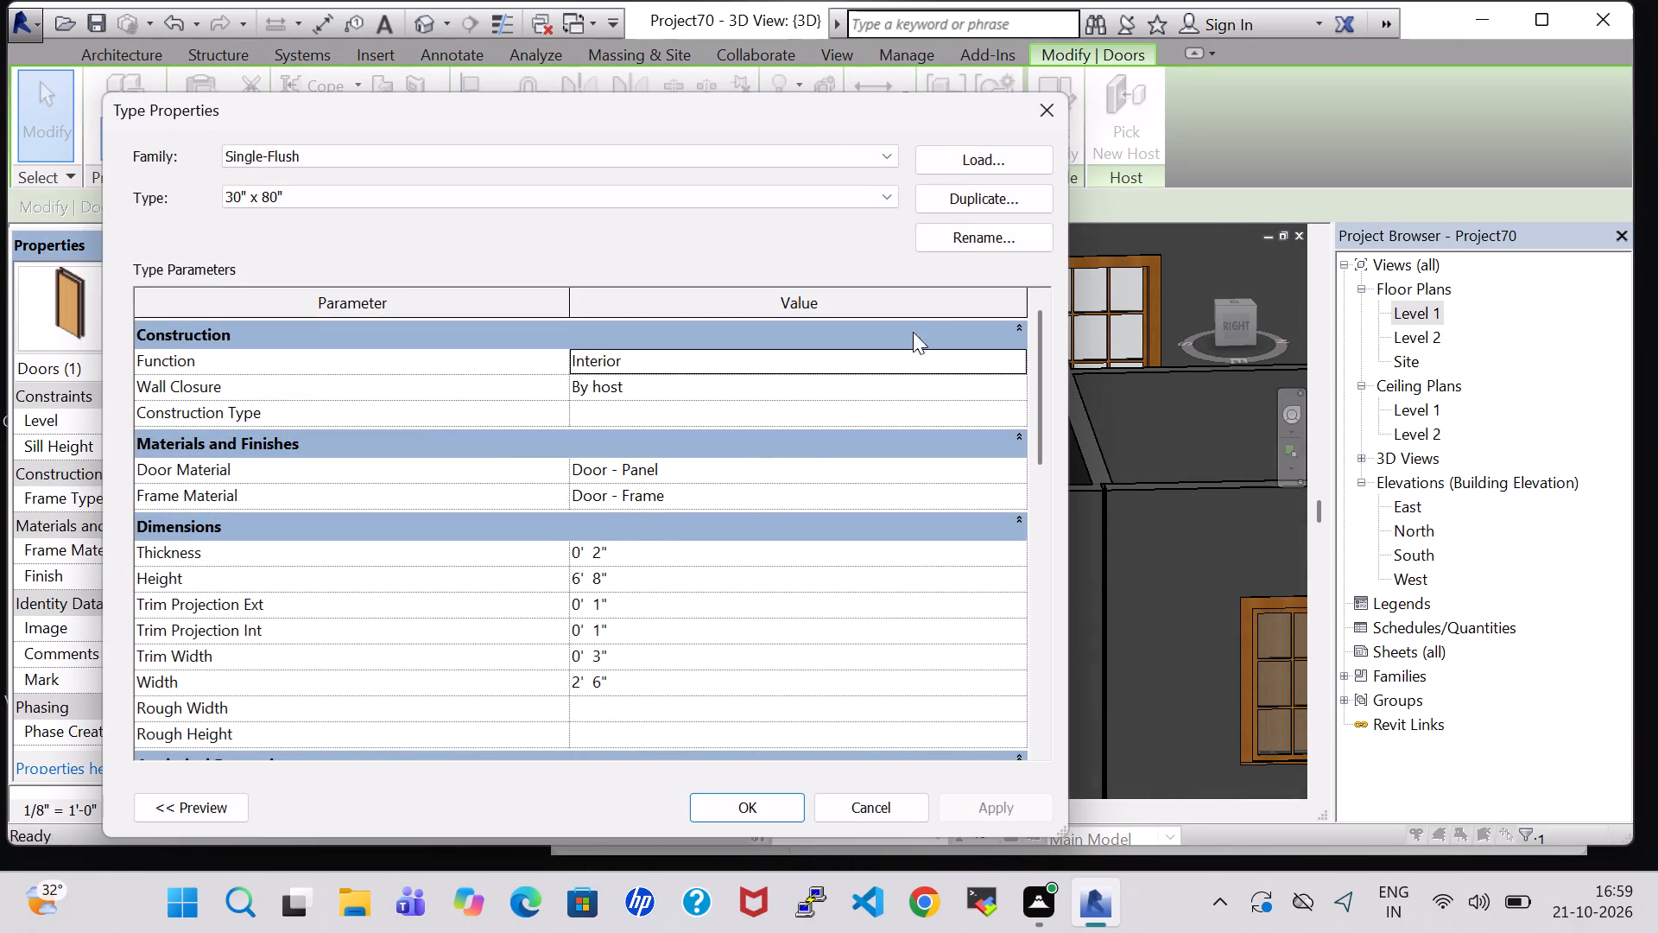
{"action": "left_click", "coordinate": [979, 198]}
{"action": "left_click", "coordinate": [585, 532]}
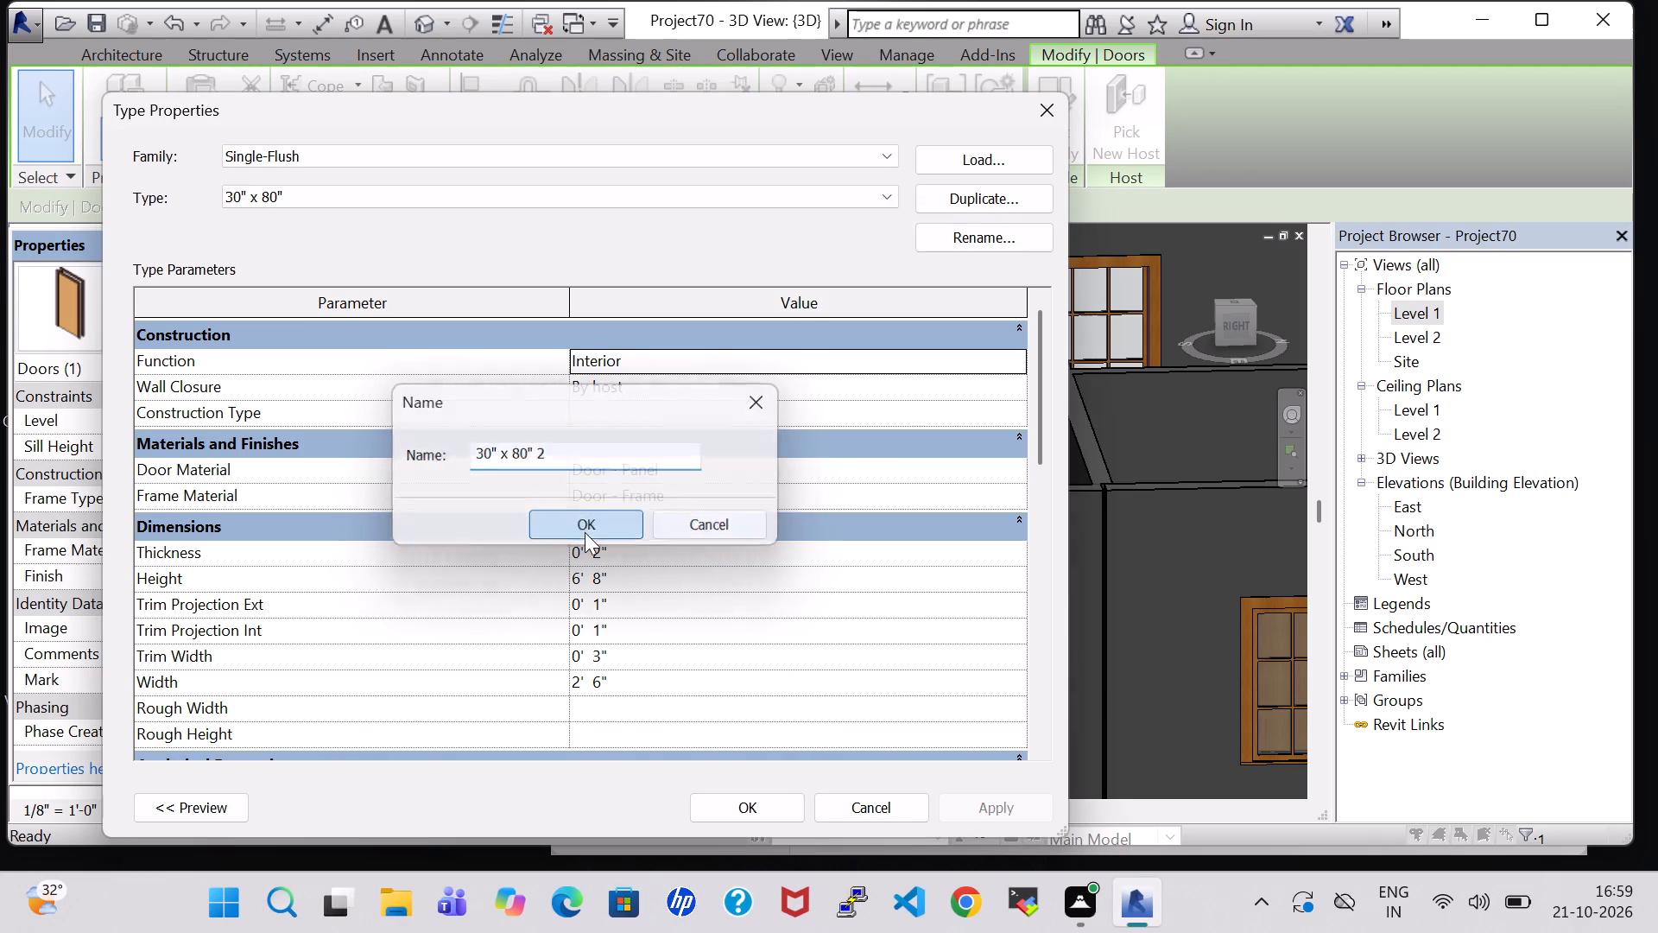
{"action": "left_click", "coordinate": [579, 576]}
{"action": "left_click", "coordinate": [579, 576]}
{"action": "key", "text": "BackSpace"}
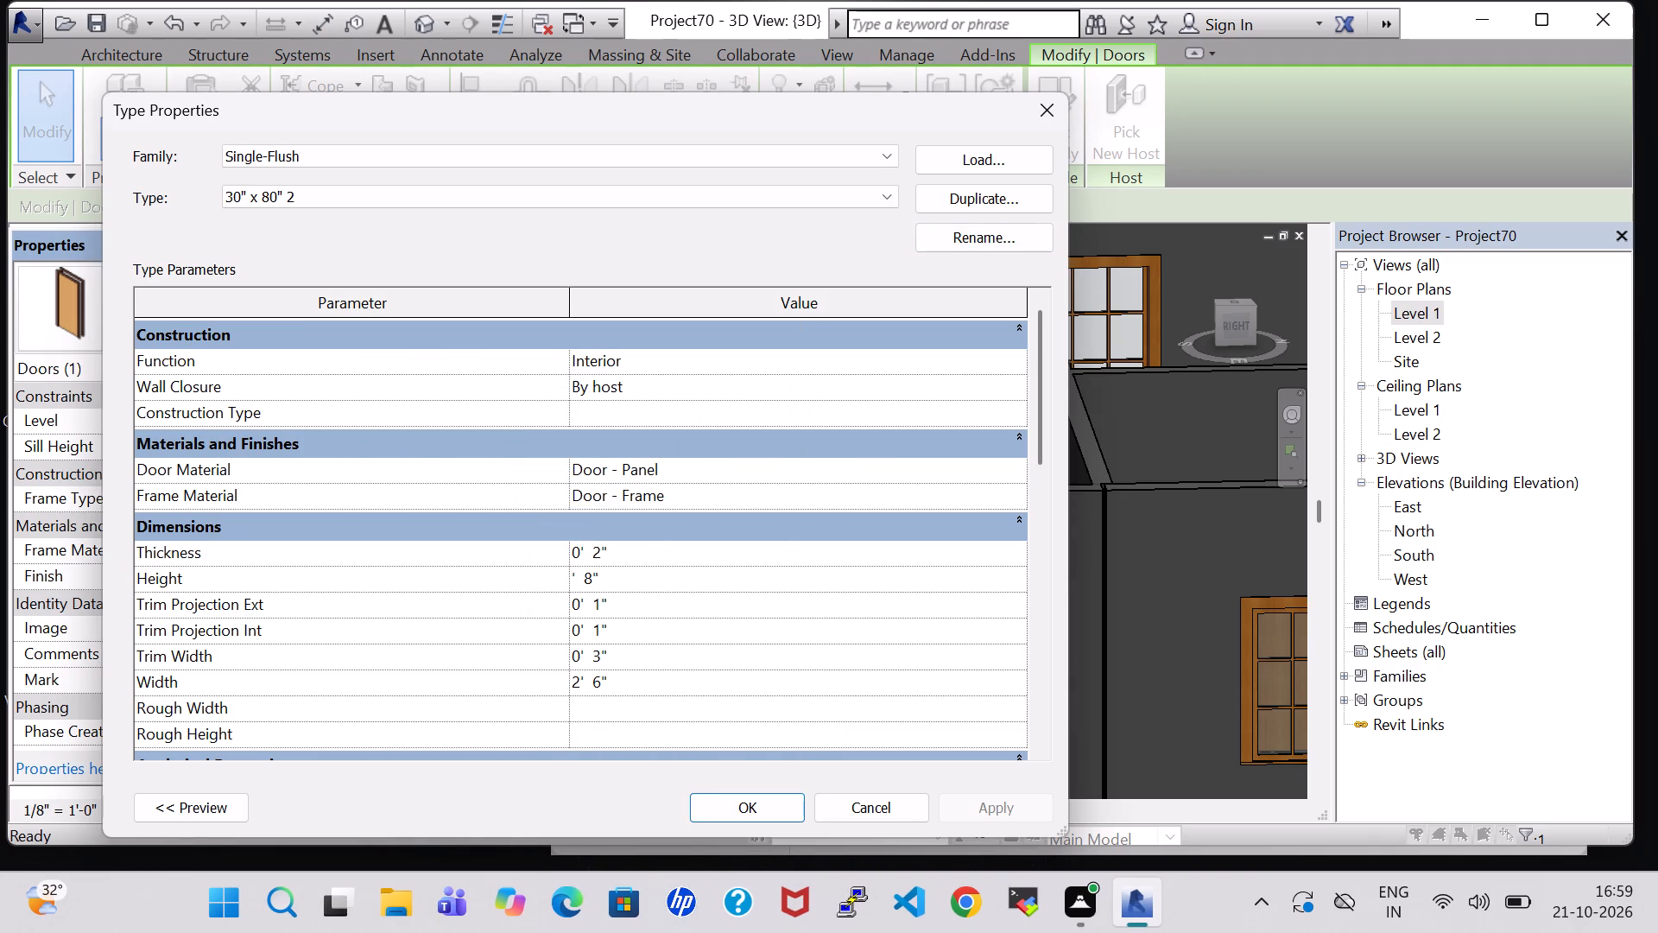
{"action": "key", "text": "5"}
{"action": "left_click", "coordinate": [725, 794]}
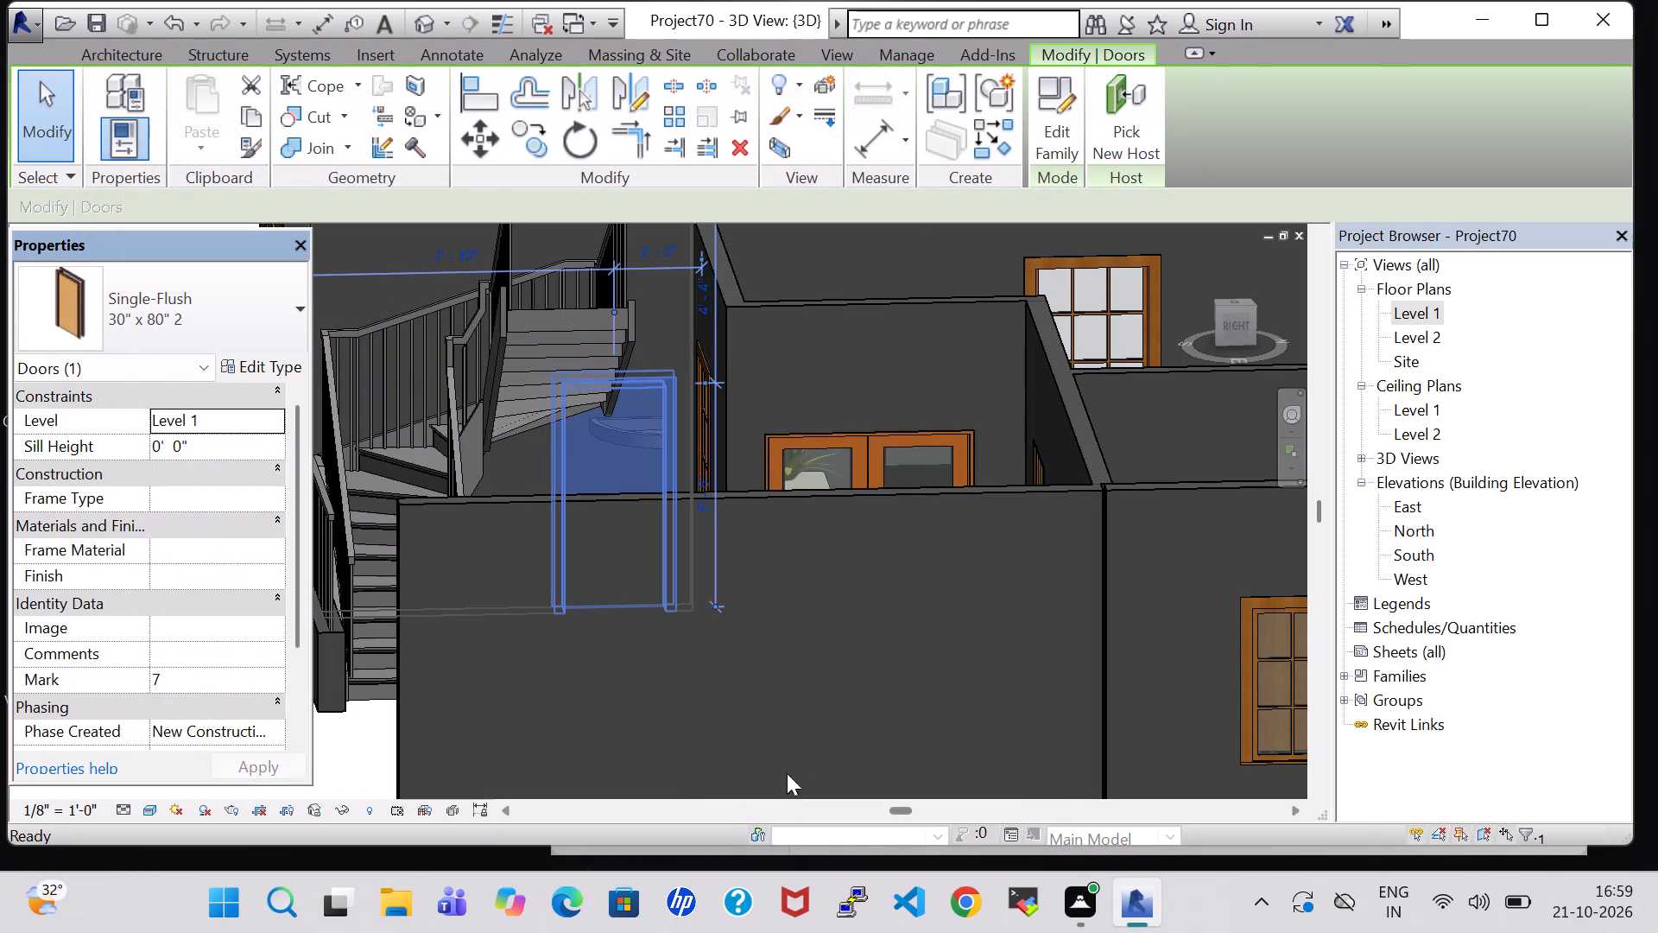
{"action": "left_click", "coordinate": [361, 747]}
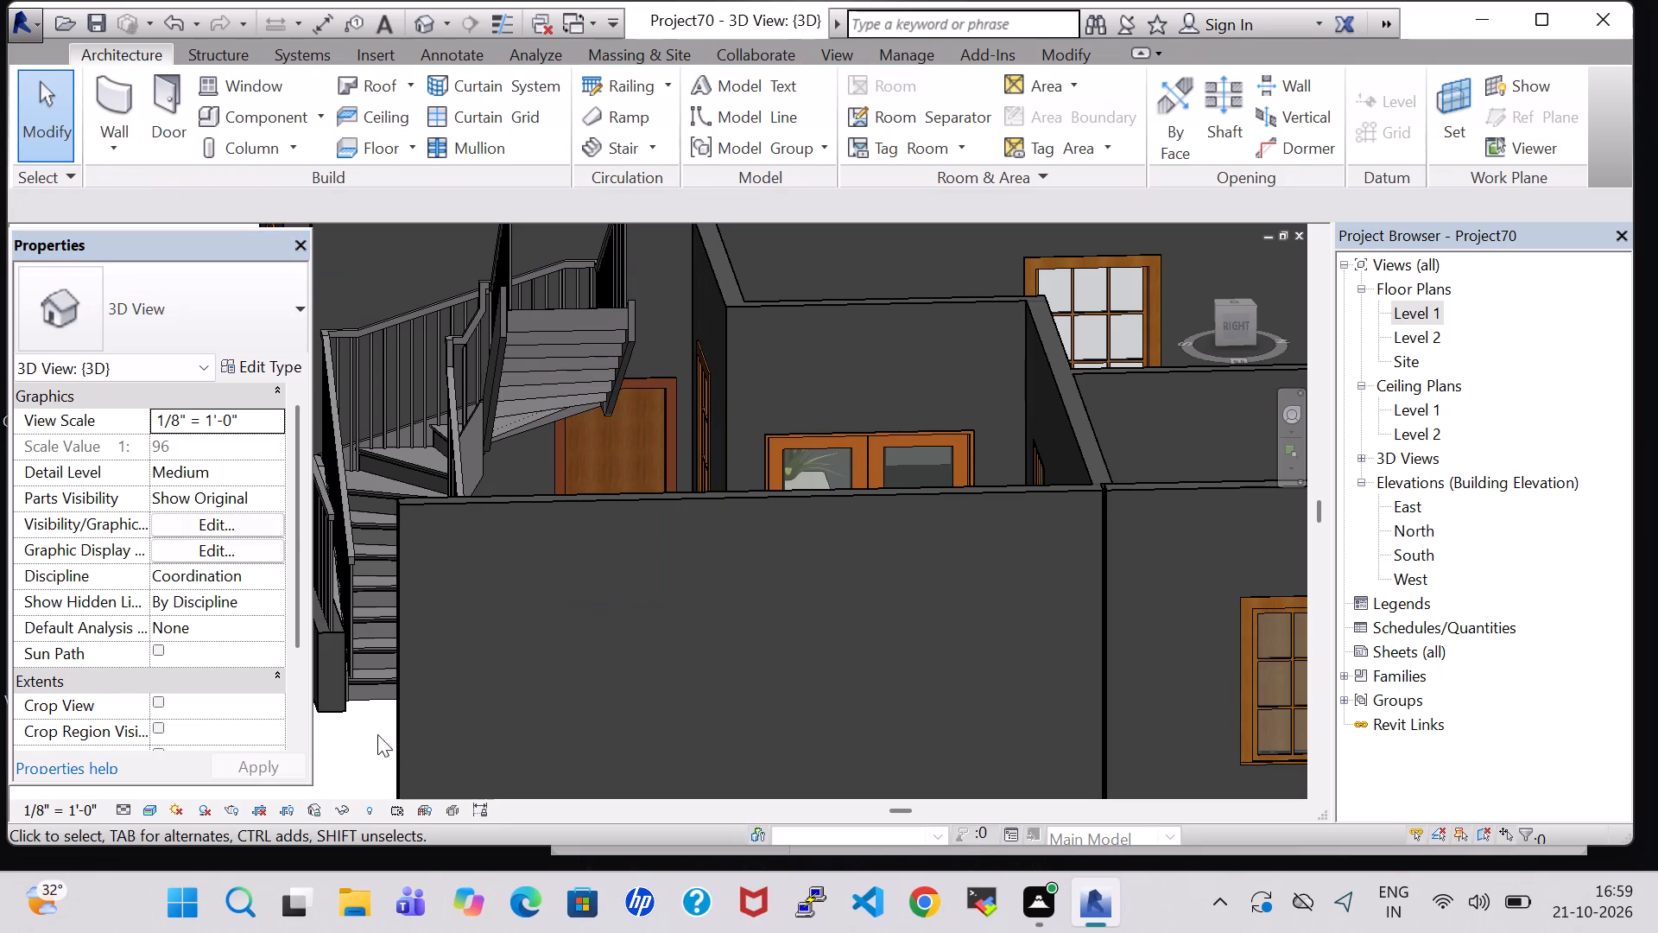
On the Level 1 plan, nudge the whole stair five steps towards the bath until its side meets the bath wall.
{"action": "middle_click_drag", "start_coordinate": [649, 432], "coordinate": [608, 457], "text": "shift"}
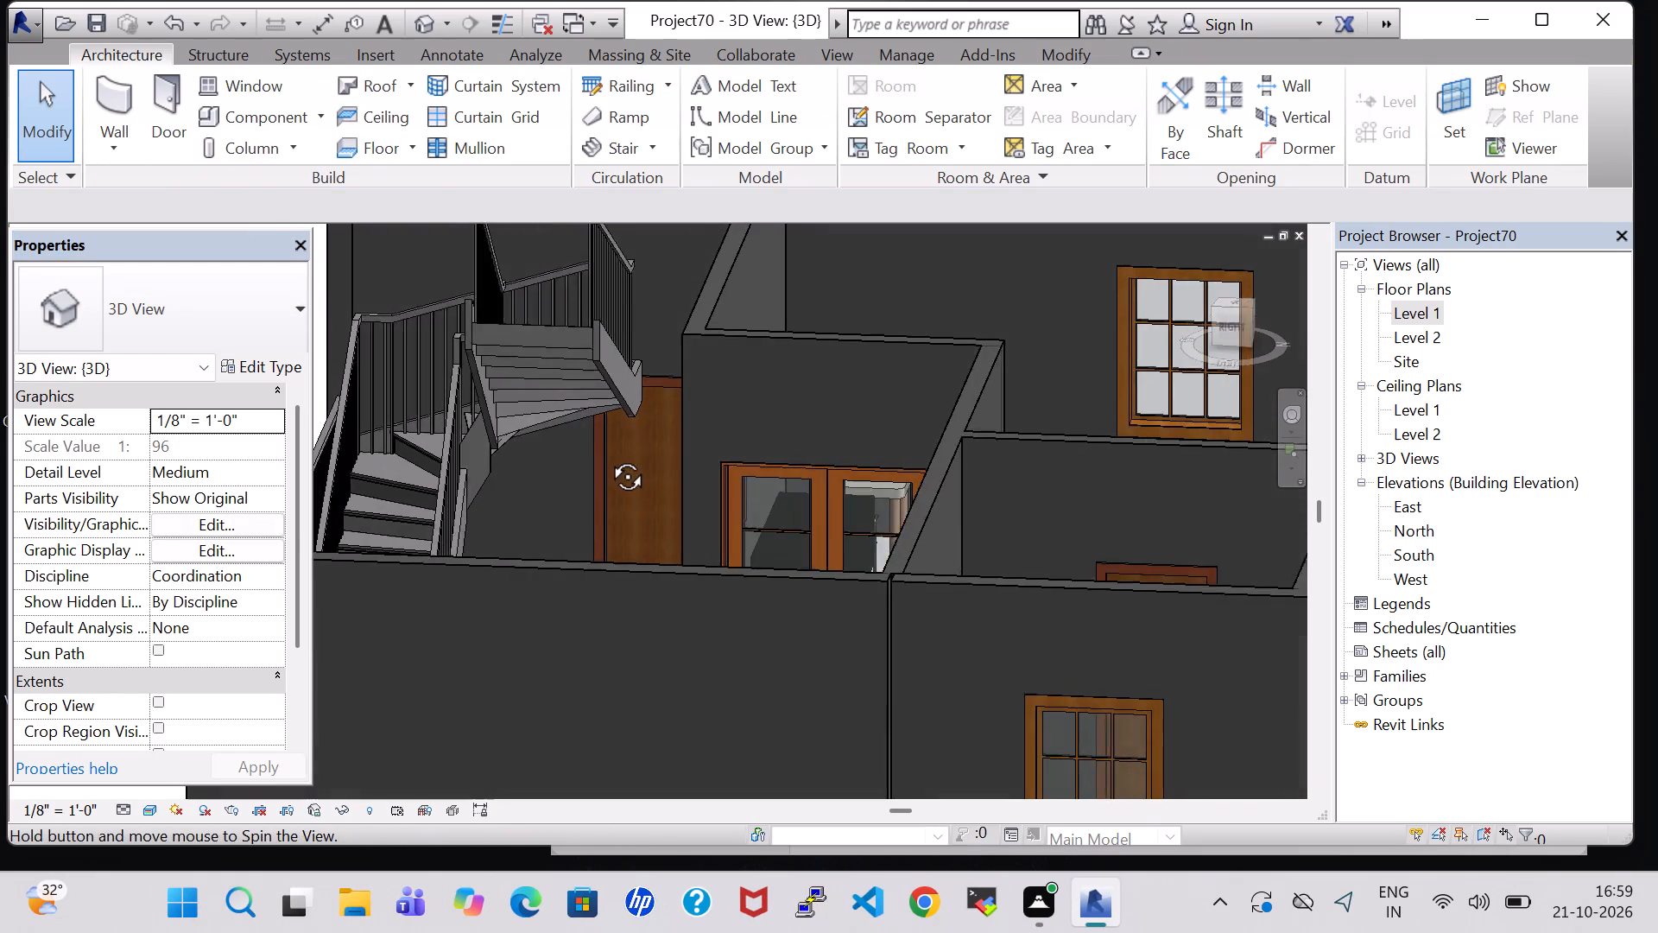
{"action": "middle_click_drag", "start_coordinate": [608, 457], "coordinate": [796, 570], "text": "shift"}
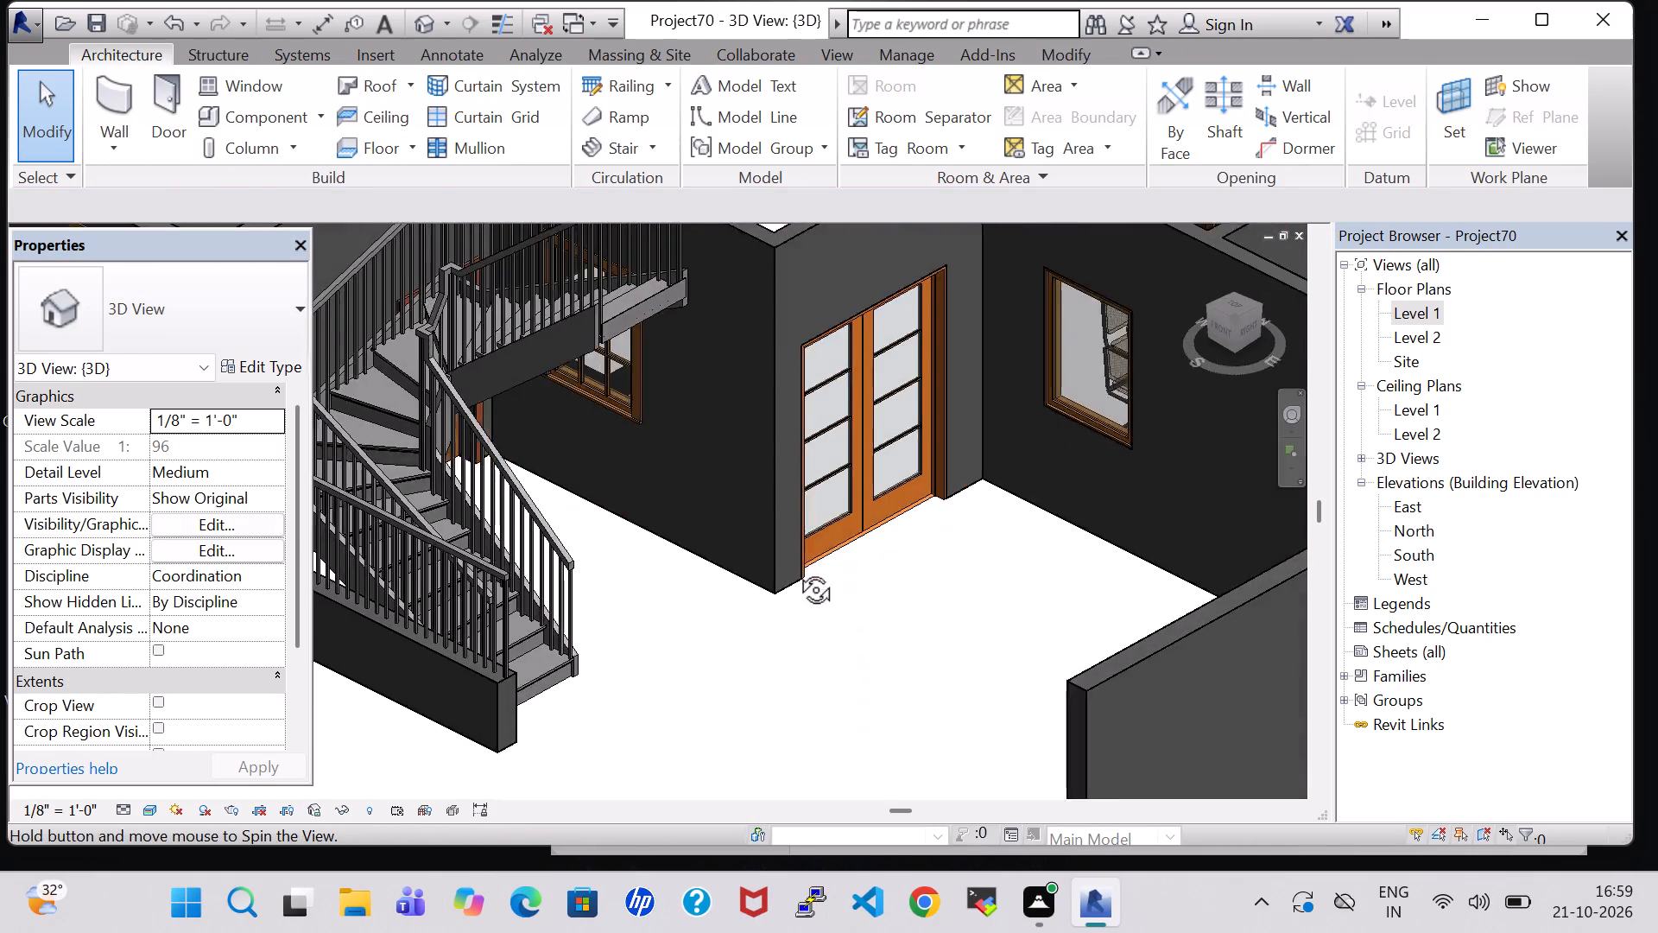
{"action": "middle_click_drag", "start_coordinate": [796, 570], "coordinate": [898, 616], "text": "shift"}
{"action": "middle_click_drag", "start_coordinate": [843, 606], "coordinate": [1009, 651]}
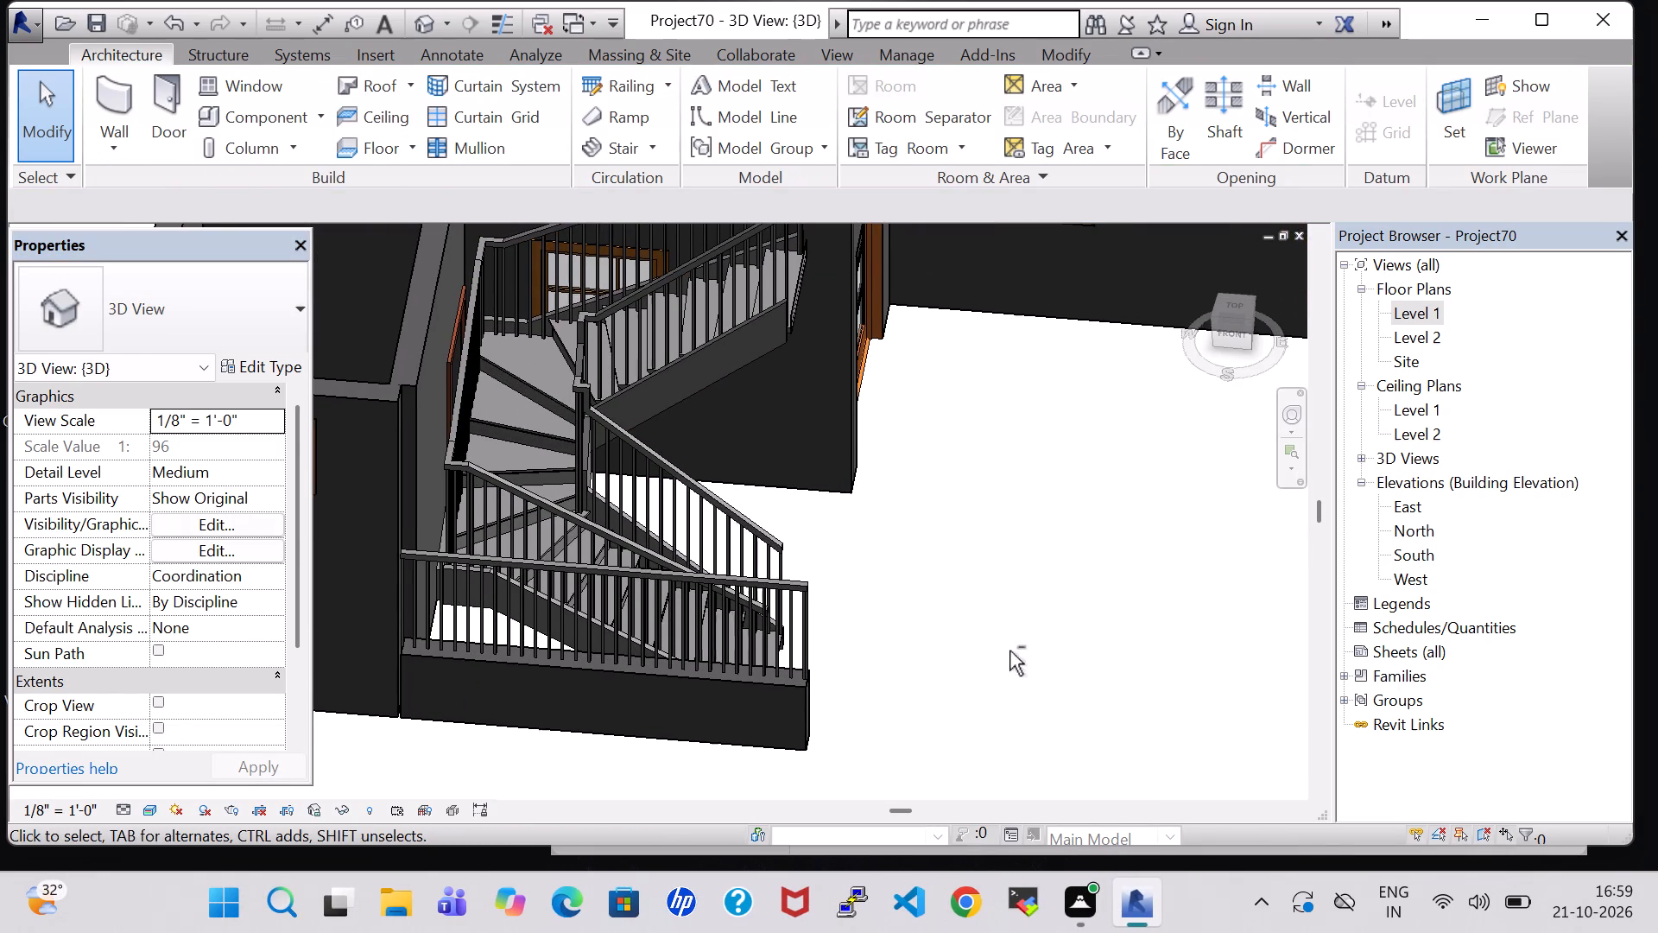
{"action": "middle_click_drag", "start_coordinate": [1009, 651], "coordinate": [1045, 663], "text": "shift"}
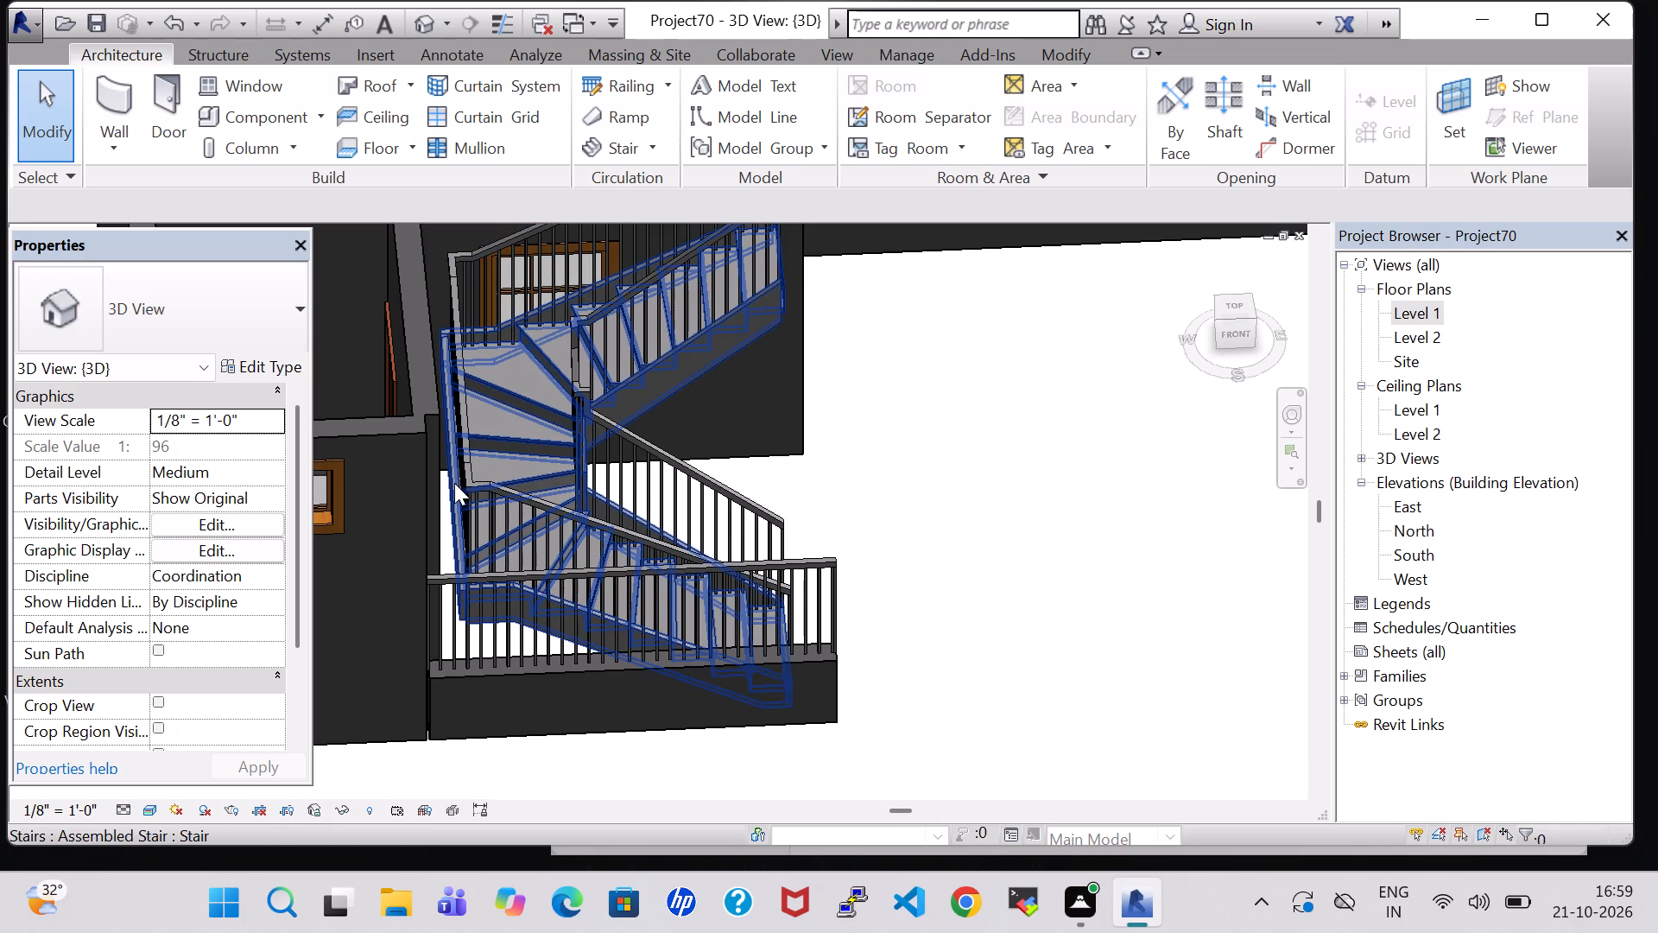
{"action": "double_click", "coordinate": [1422, 309]}
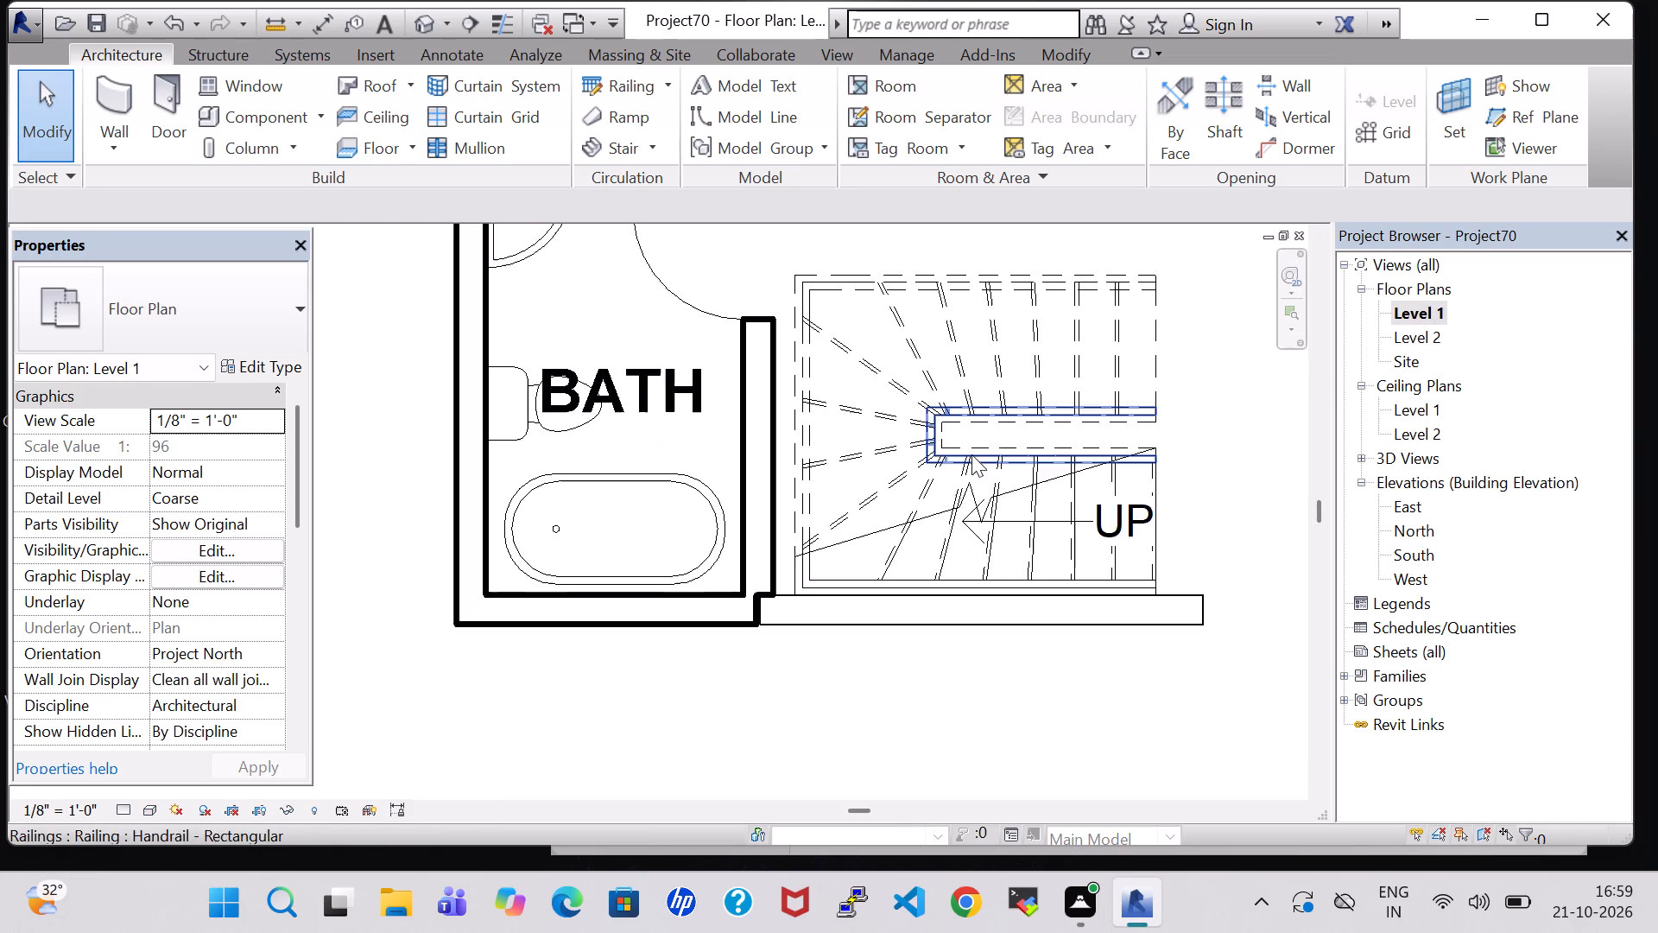
{"action": "left_click", "coordinate": [789, 483]}
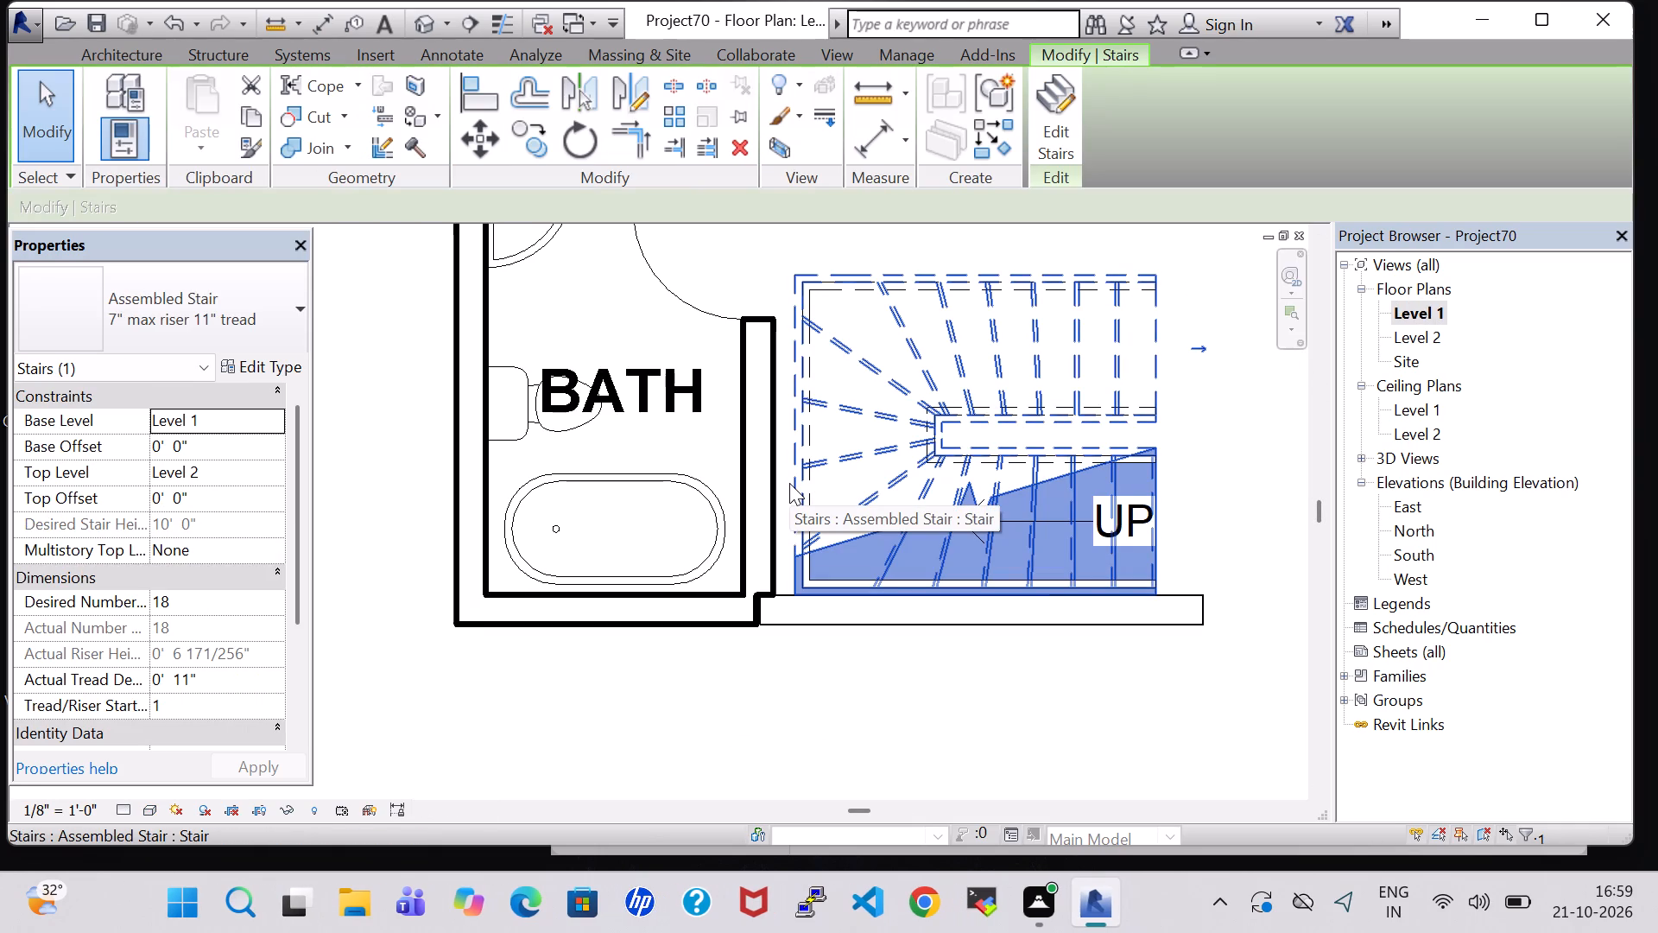
{"action": "key", "text": "Left"}
{"action": "key", "text": "Left"}
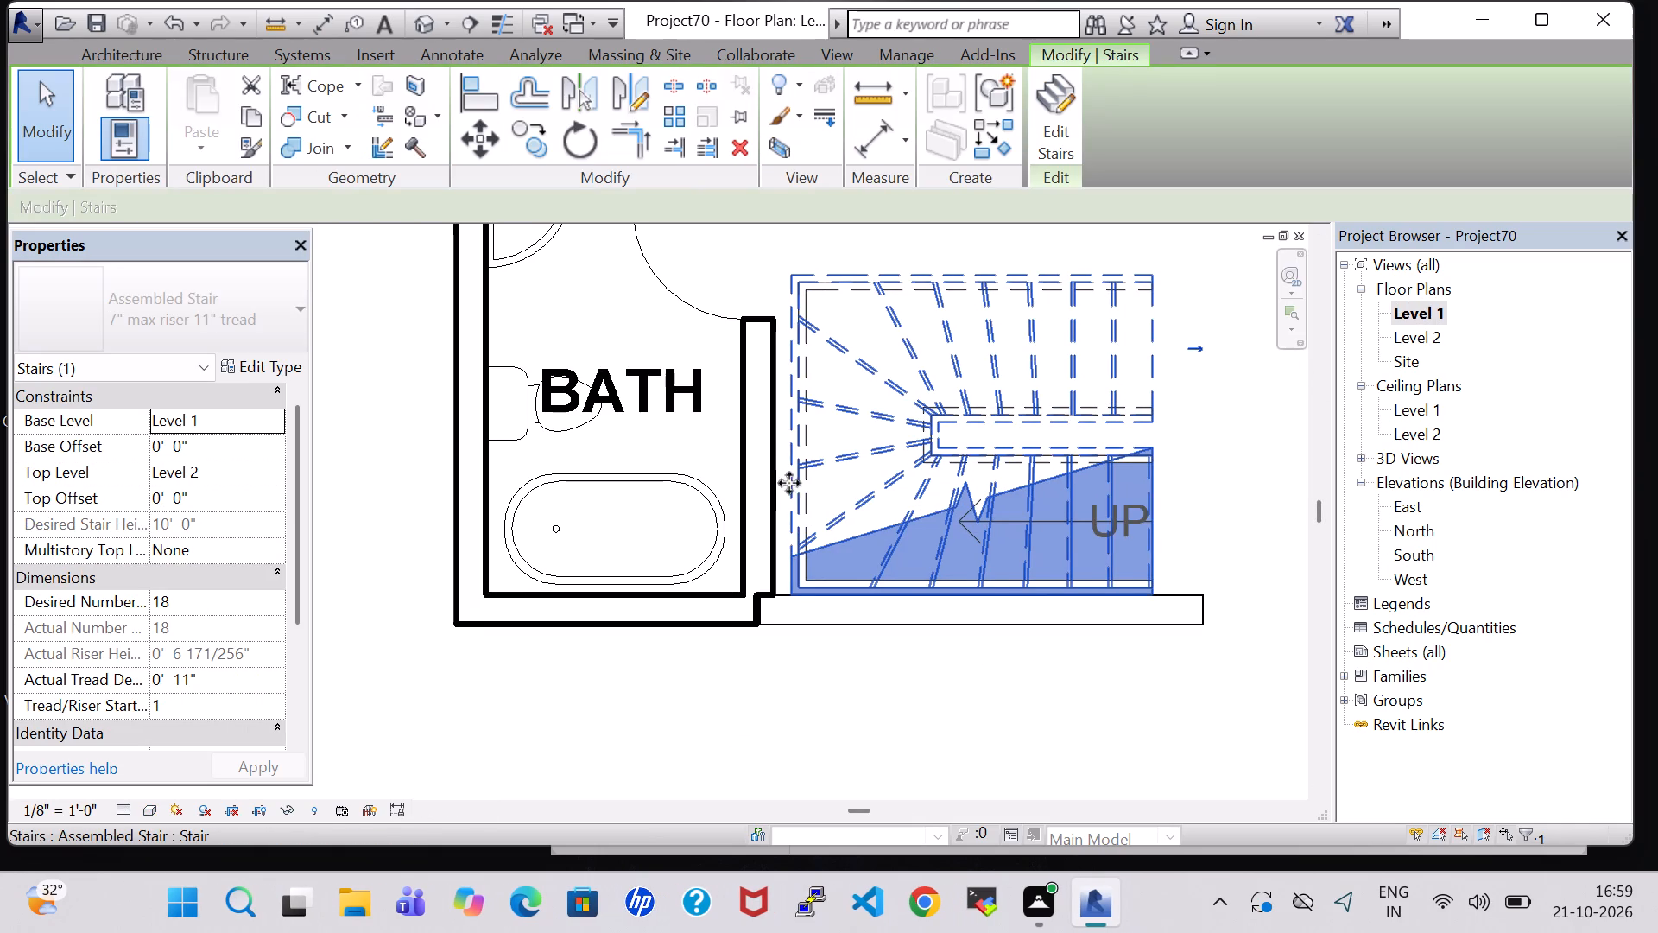
{"action": "key", "text": "Left"}
{"action": "key", "text": "Left"}
{"action": "key", "text": "Left"}
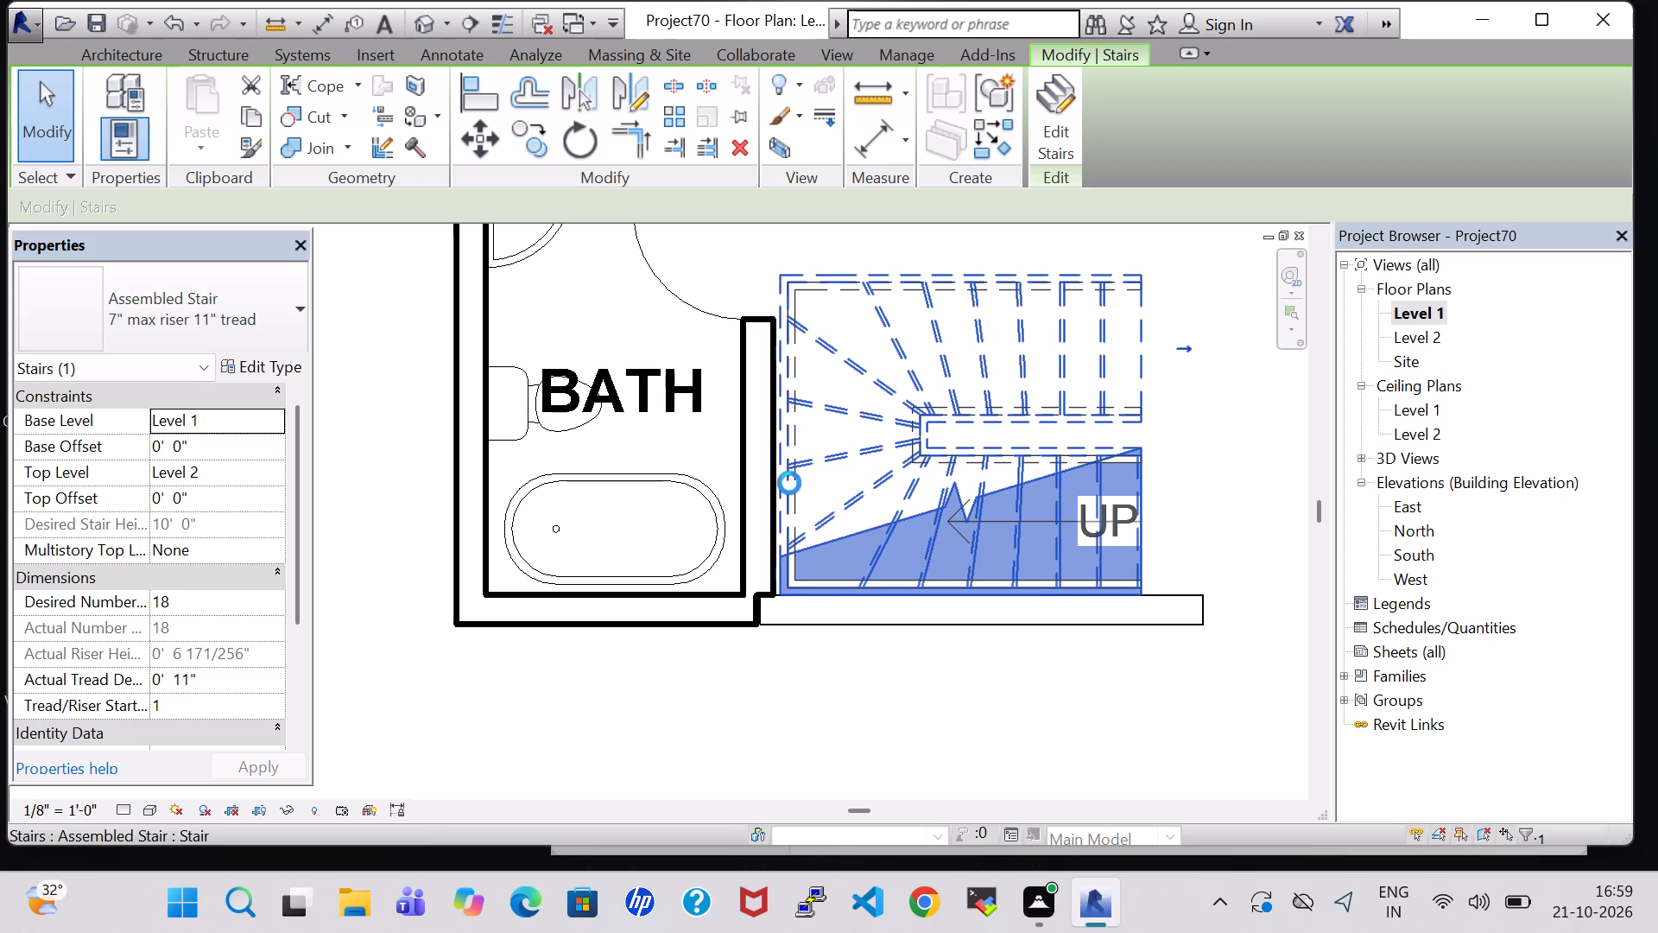
{"action": "left_click", "coordinate": [820, 746]}
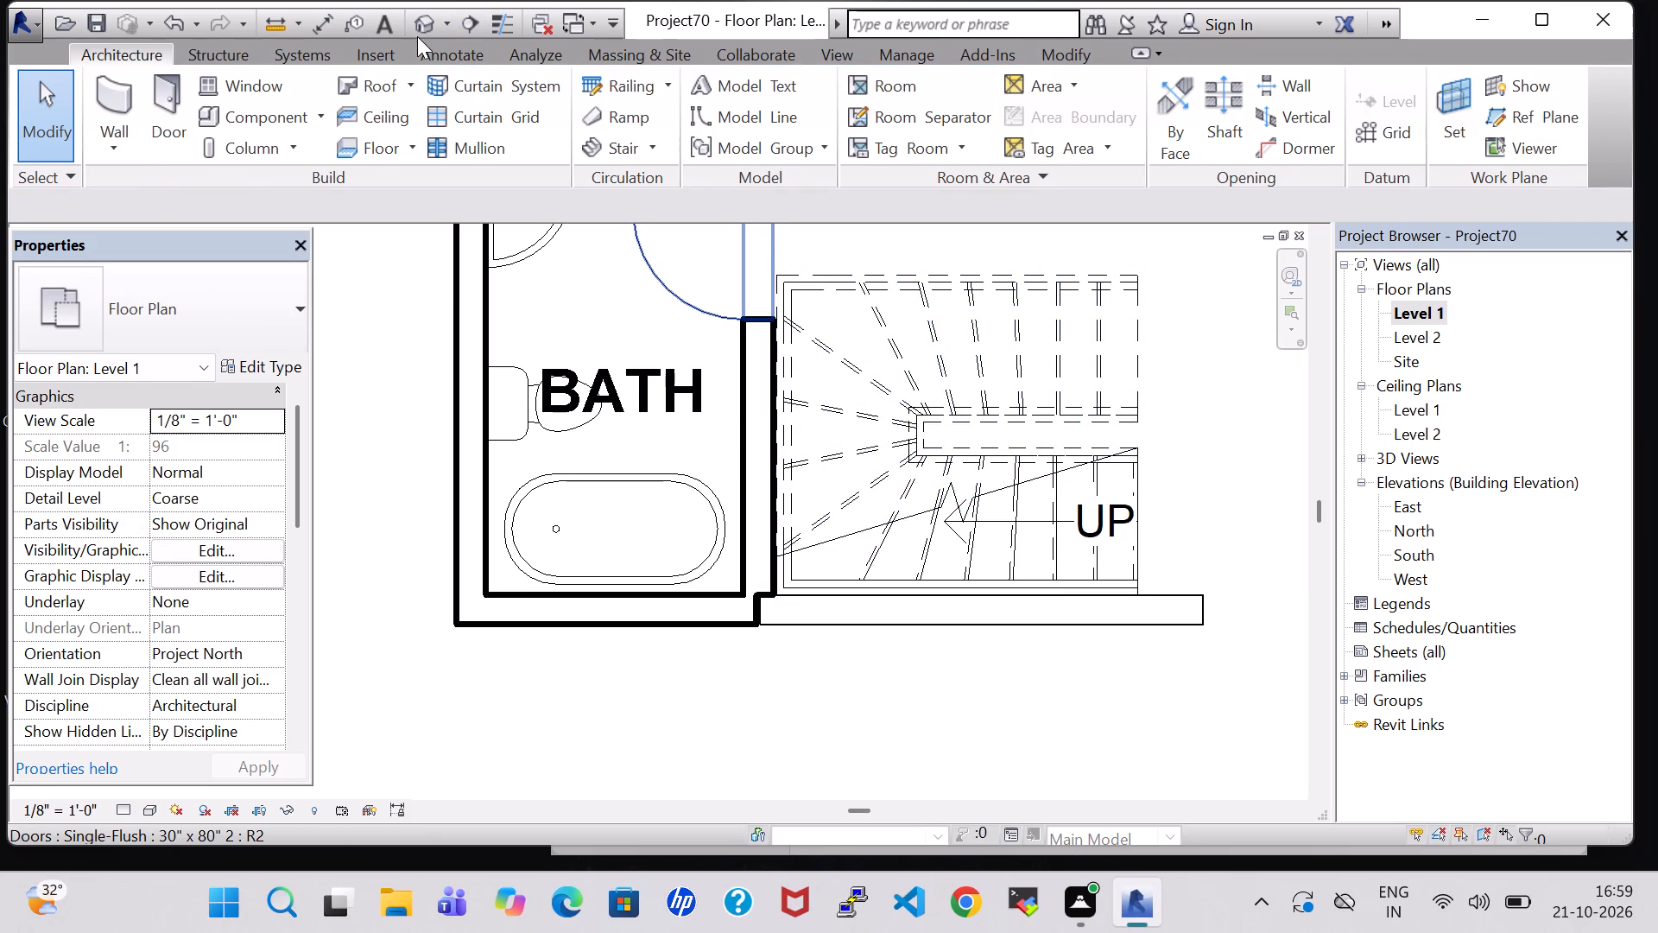
Change the railing on top of the low wall beside the stair to the Glass Panel - Bottom Fill type.
{"action": "left_click", "coordinate": [417, 36]}
{"action": "middle_click_drag", "start_coordinate": [929, 528], "coordinate": [925, 528]}
{"action": "scroll", "coordinate": [929, 528], "scroll_direction": "up", "scroll_amount": 1, "text": "shift"}
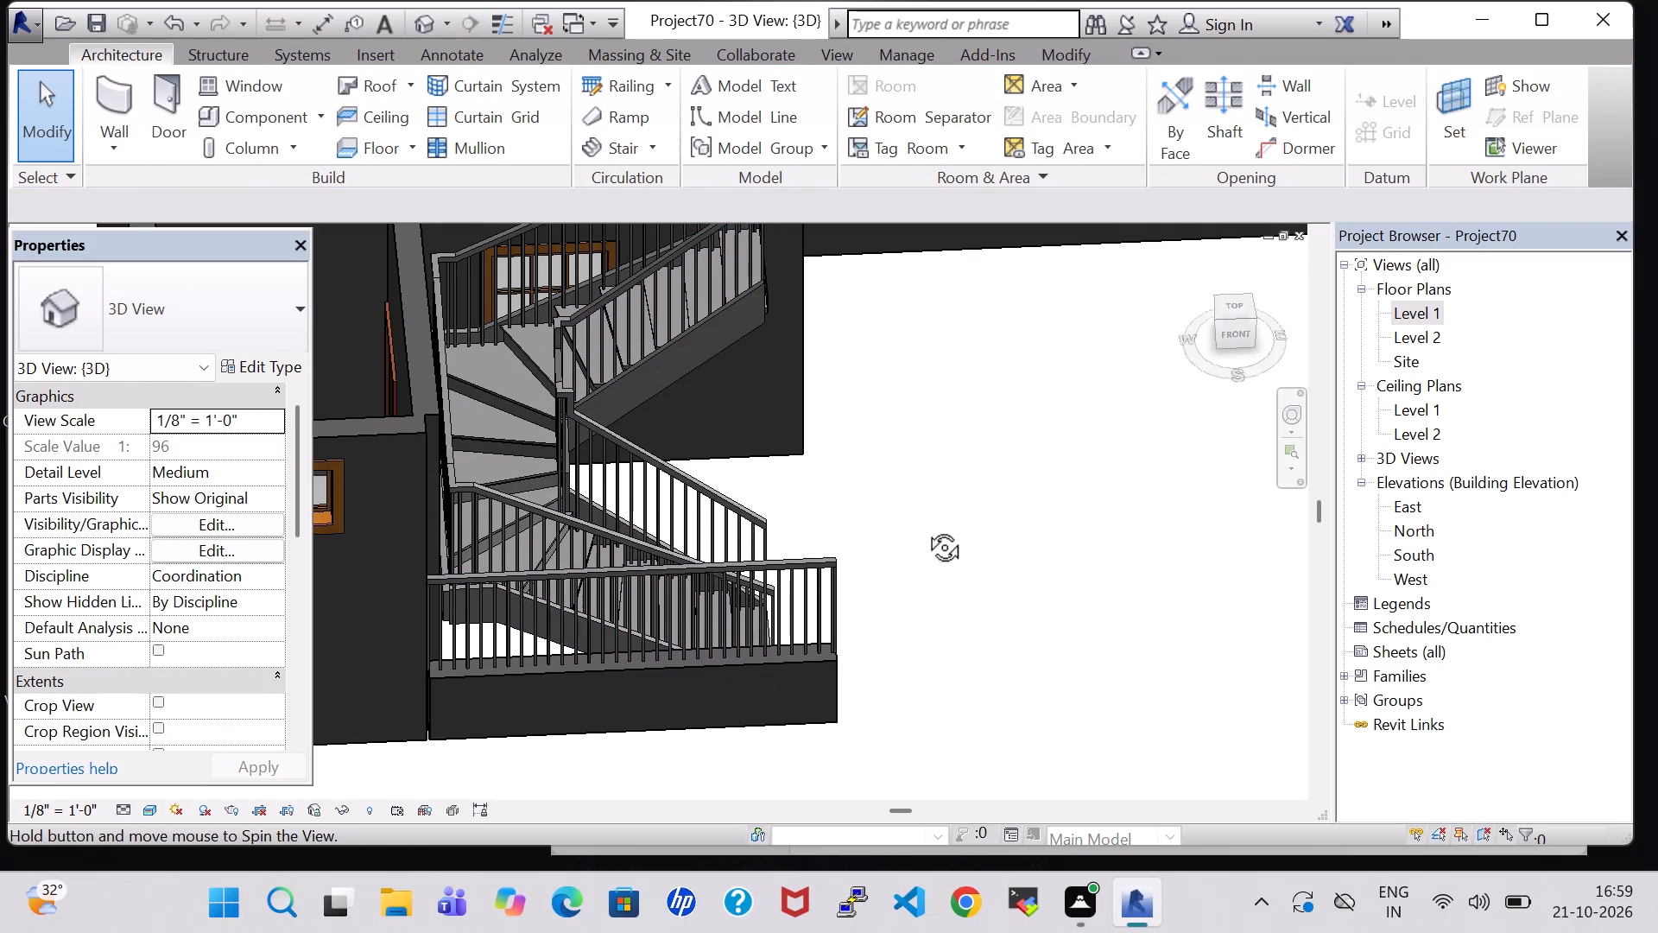
{"action": "middle_click_drag", "start_coordinate": [925, 528], "coordinate": [681, 306]}
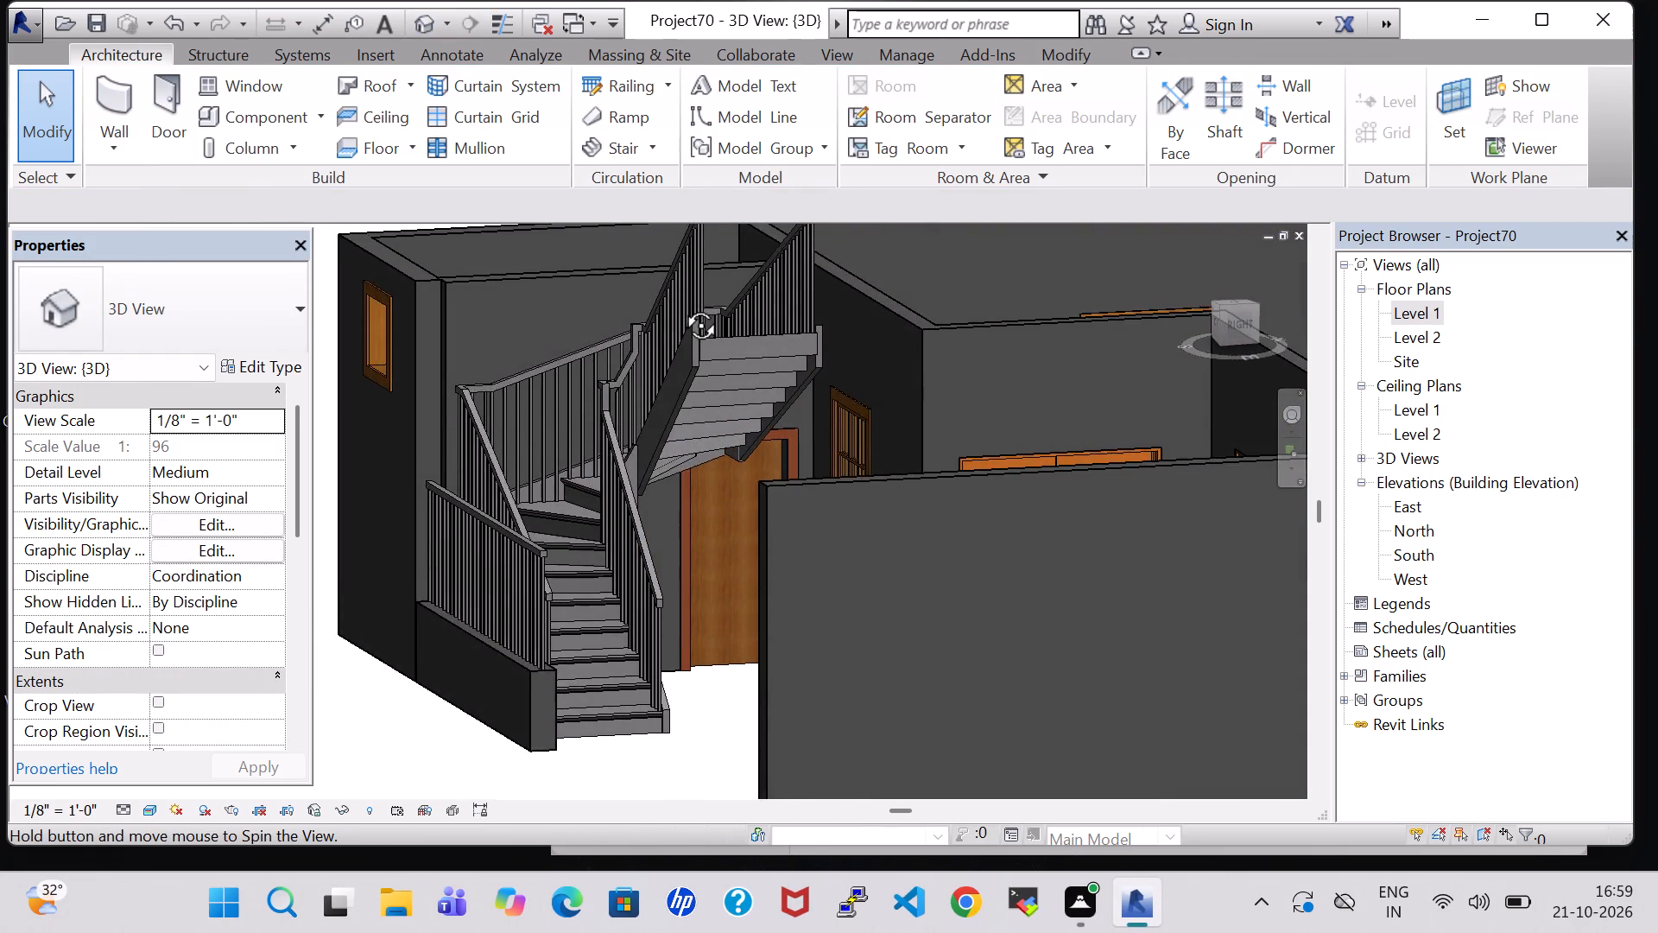
{"action": "middle_click_drag", "start_coordinate": [681, 306], "coordinate": [662, 461]}
{"action": "double_click", "coordinate": [1403, 315]}
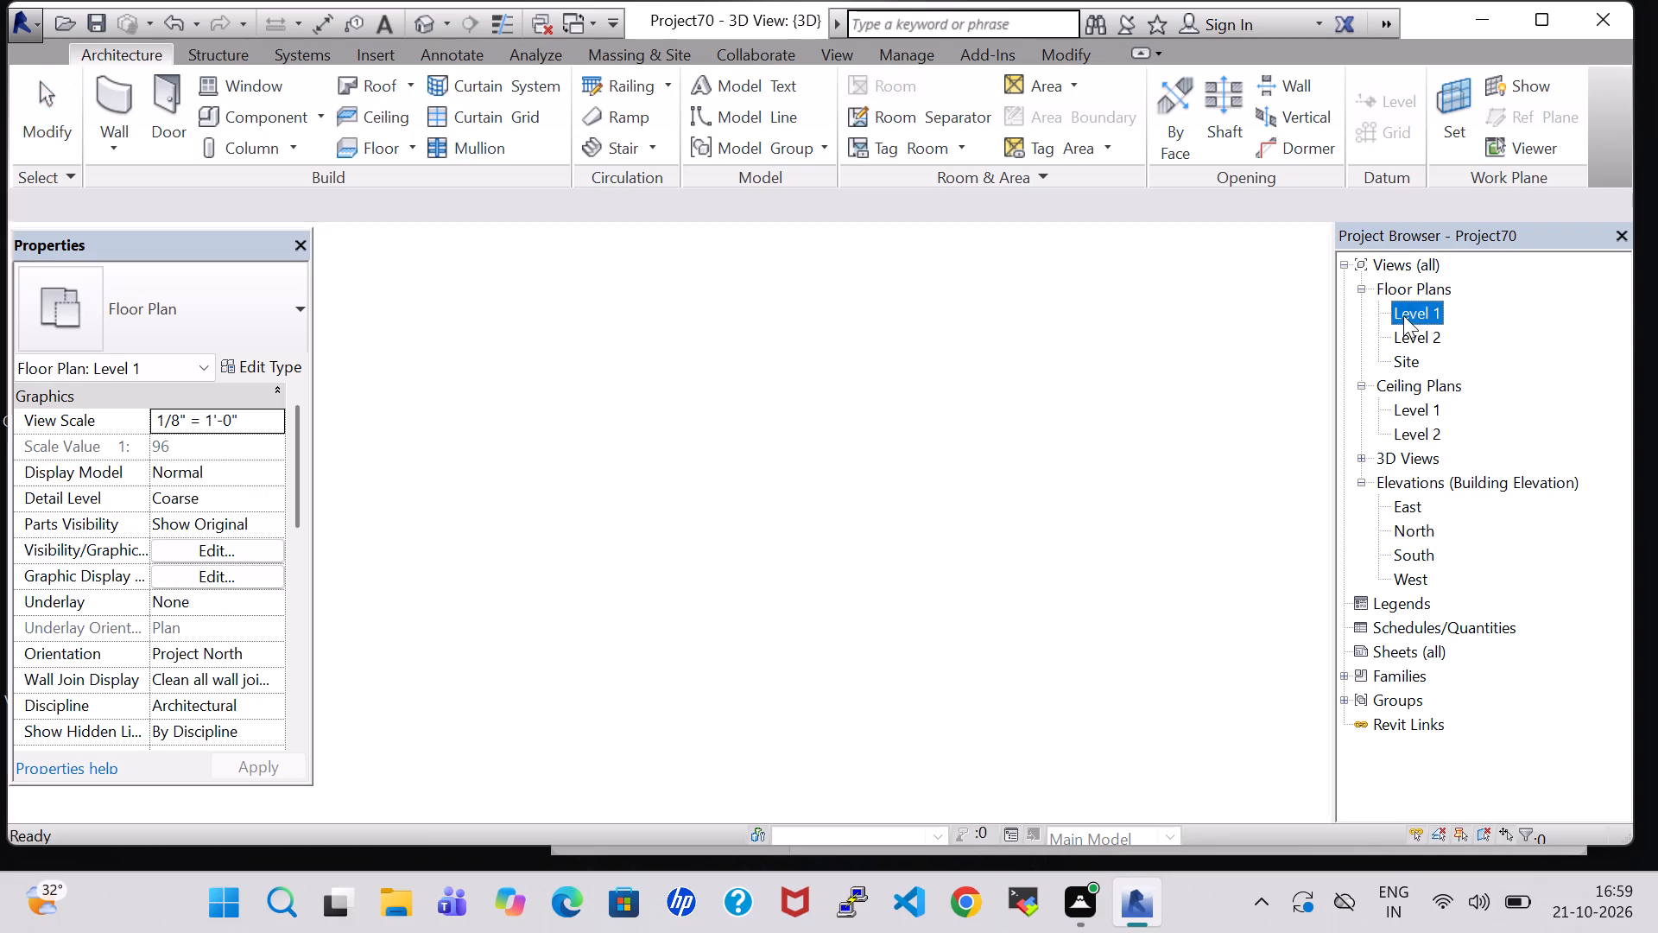
{"action": "scroll", "coordinate": [895, 677], "scroll_direction": "down", "scroll_amount": 3}
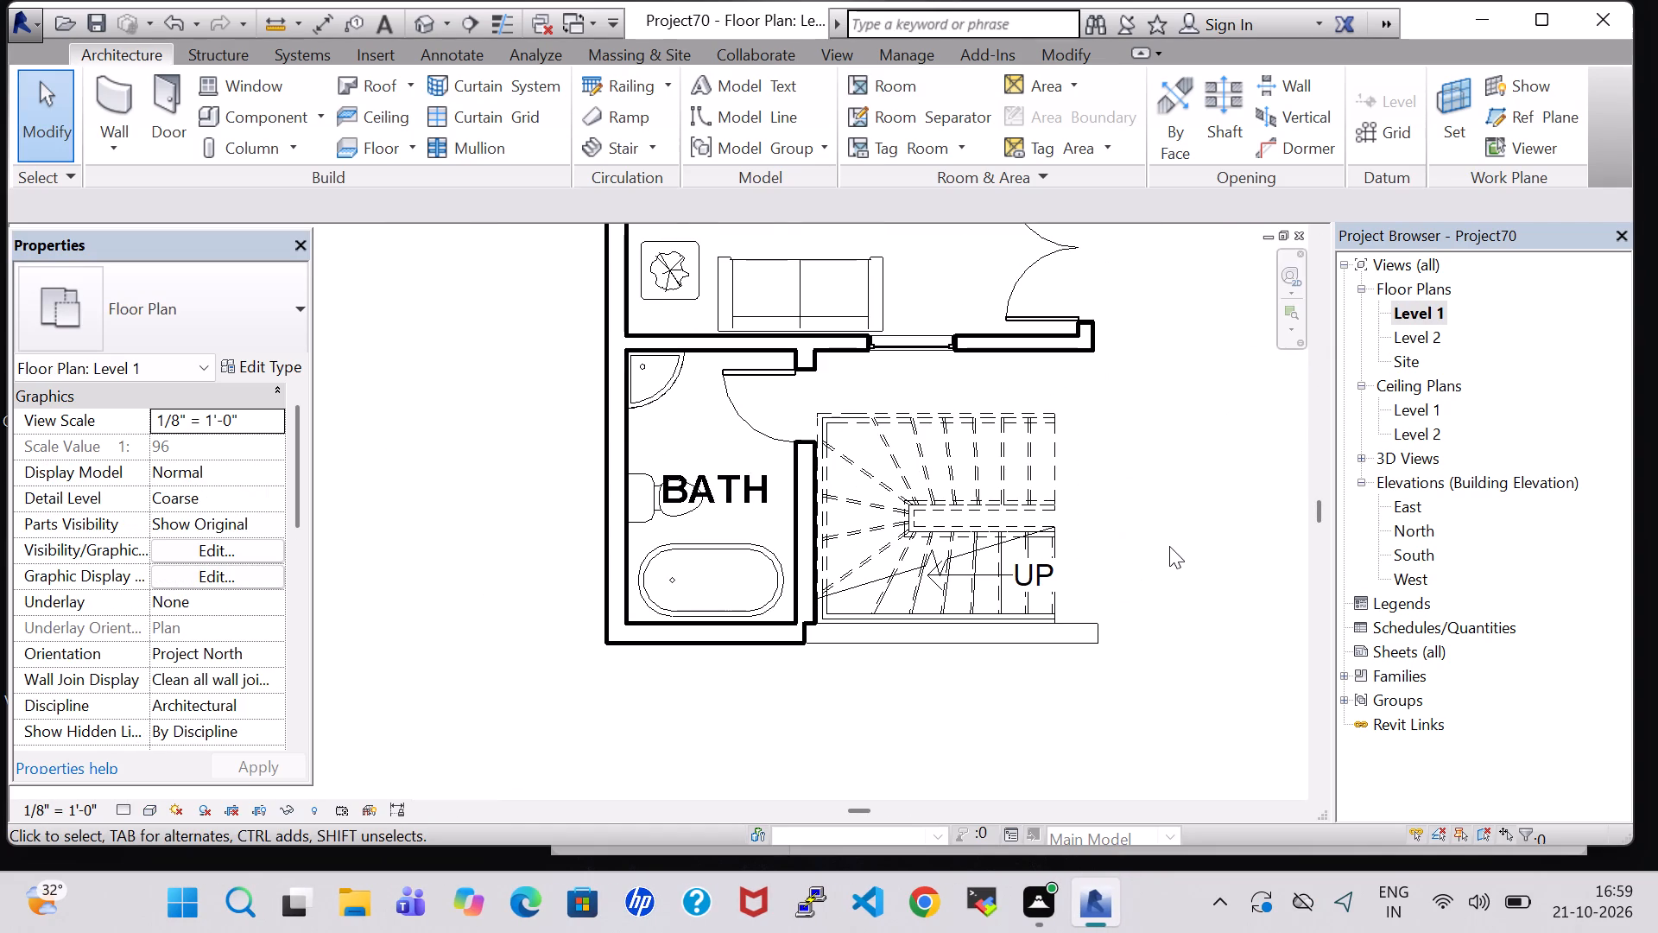
{"action": "left_click", "coordinate": [419, 19]}
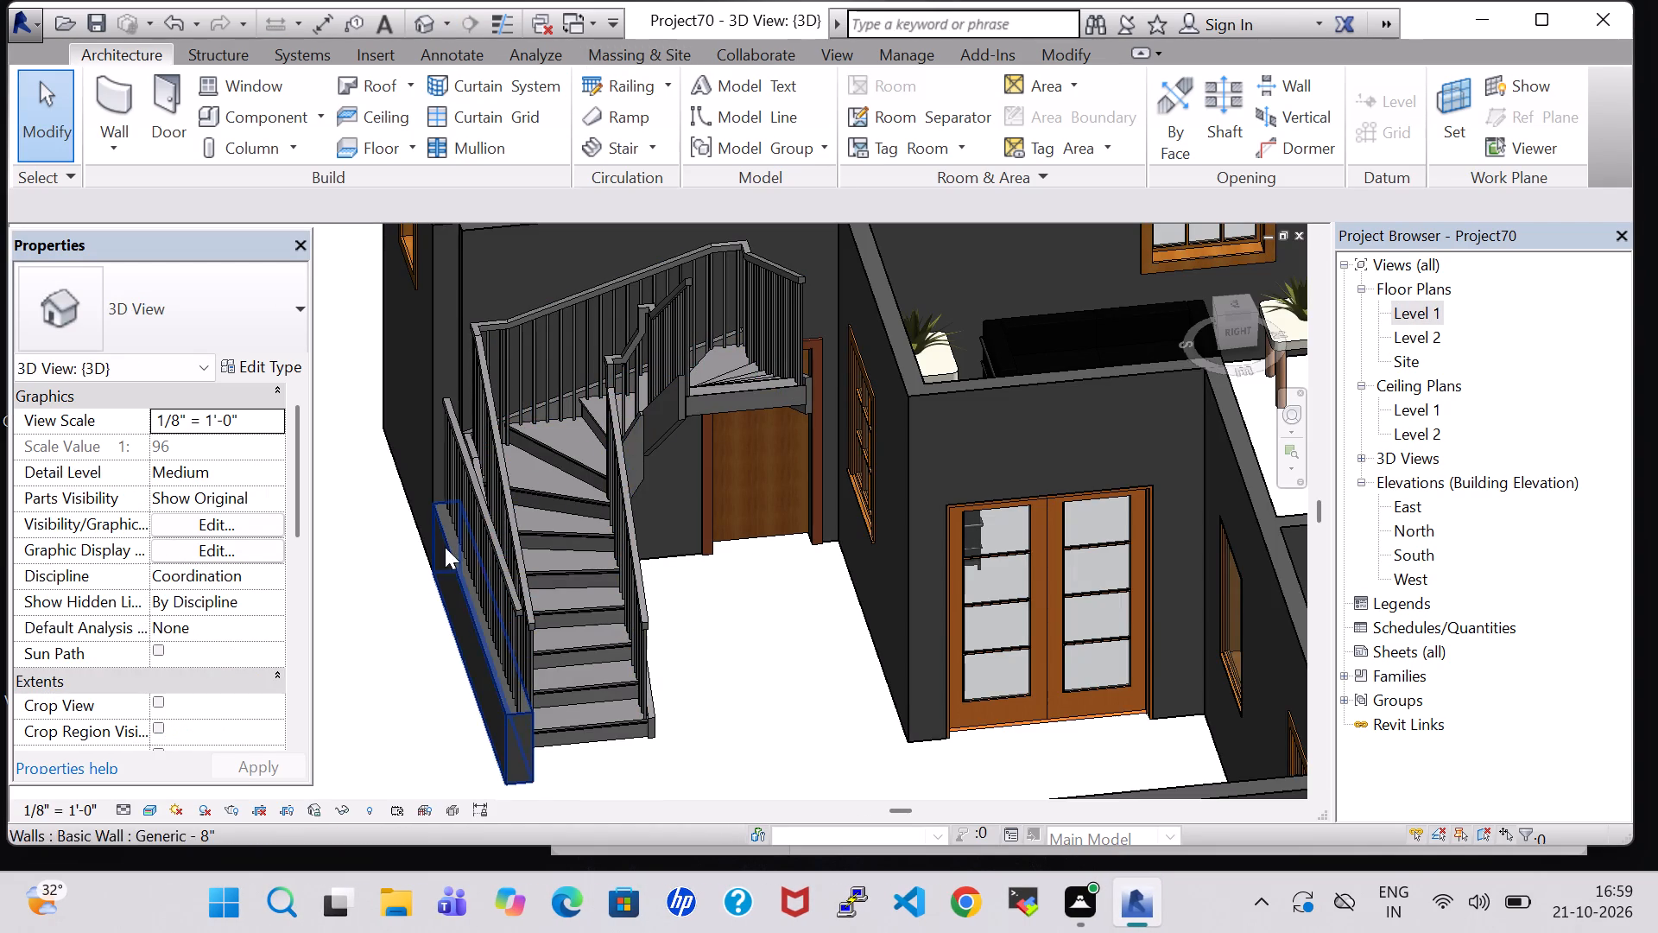
{"action": "left_click", "coordinate": [451, 433]}
{"action": "left_click", "coordinate": [231, 323]}
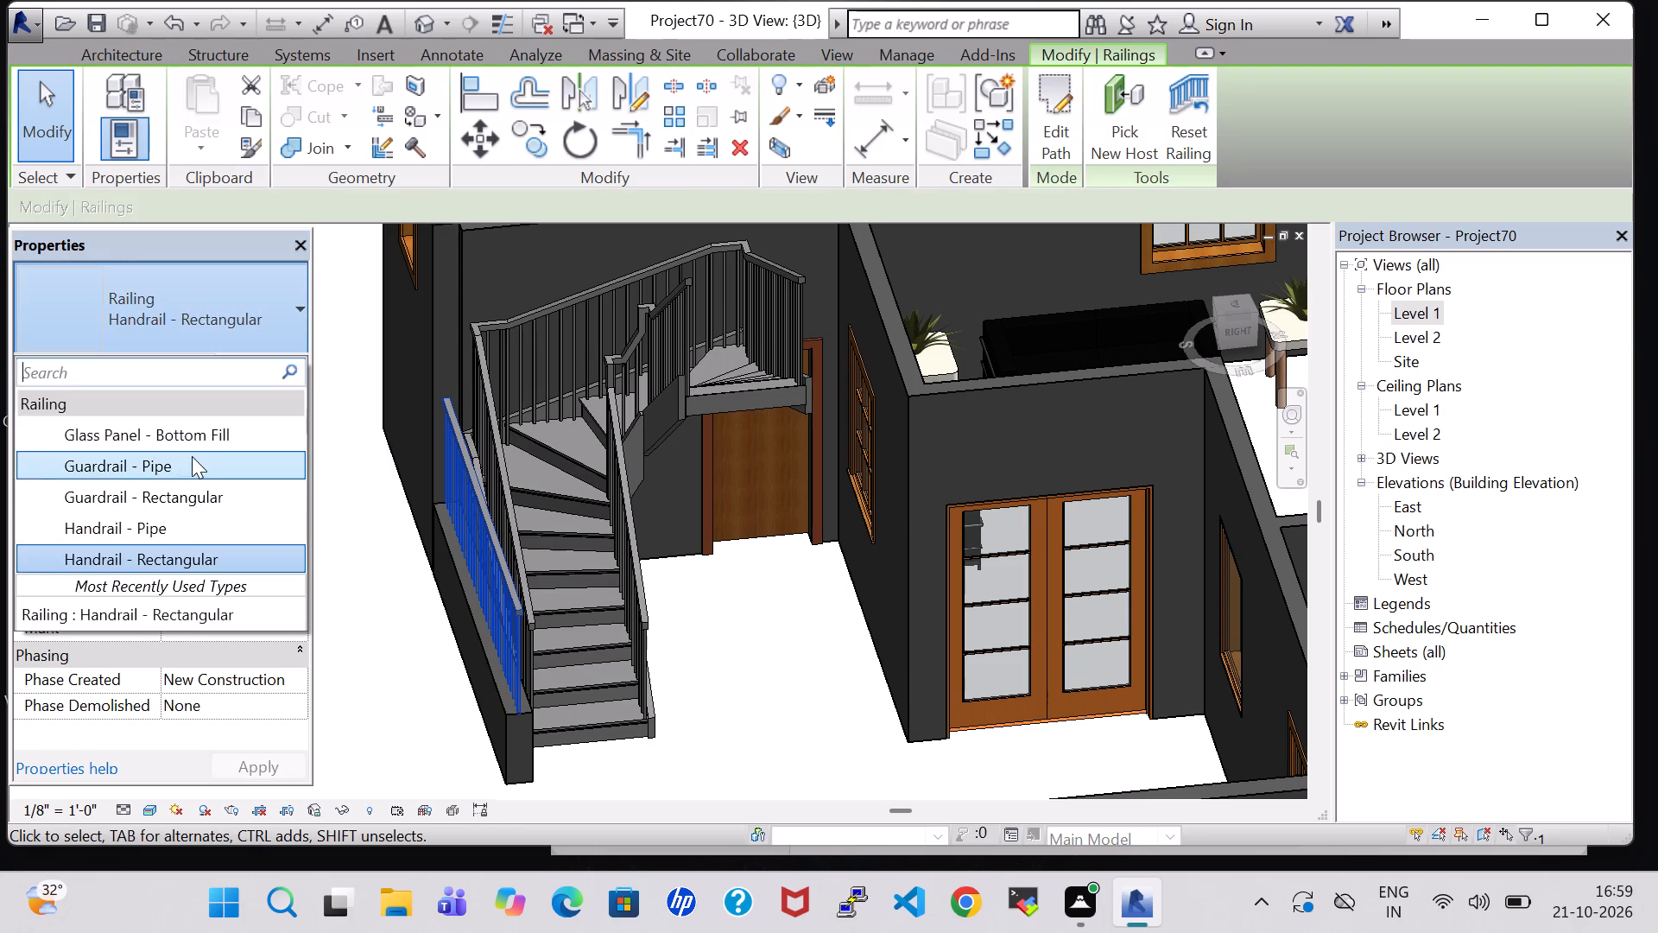
{"action": "left_click", "coordinate": [209, 437]}
{"action": "left_click", "coordinate": [370, 643]}
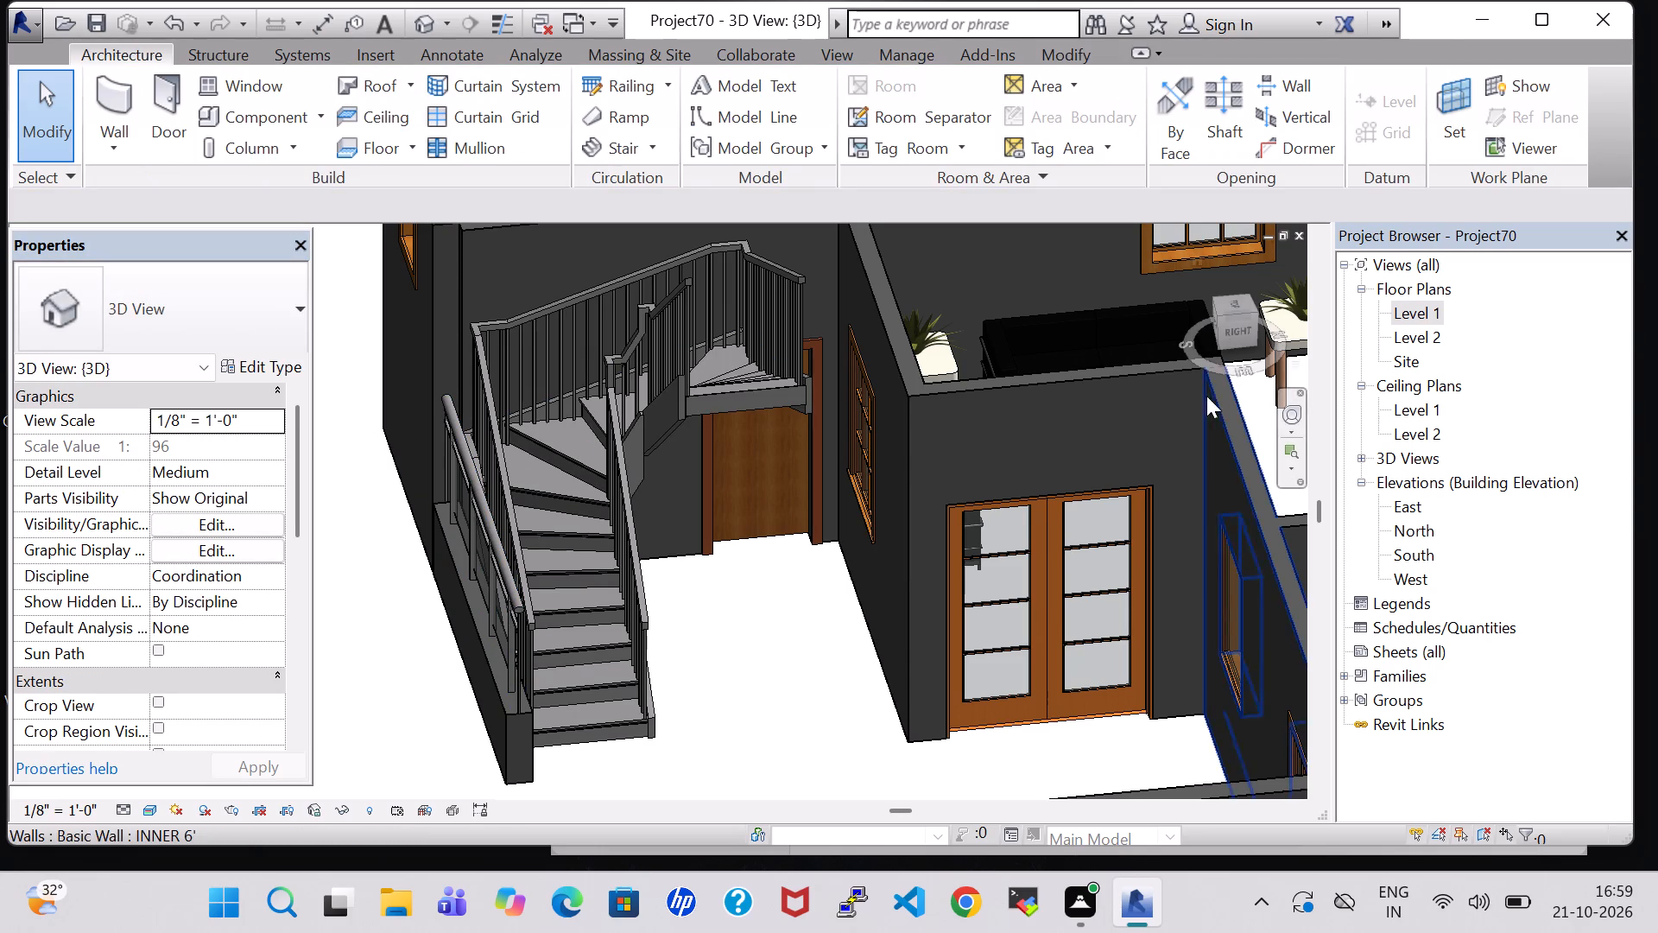
Examine the house from the side and front in 3D, checking the stair, the low-wall railing and the open front area.
{"action": "left_click", "coordinate": [1235, 334]}
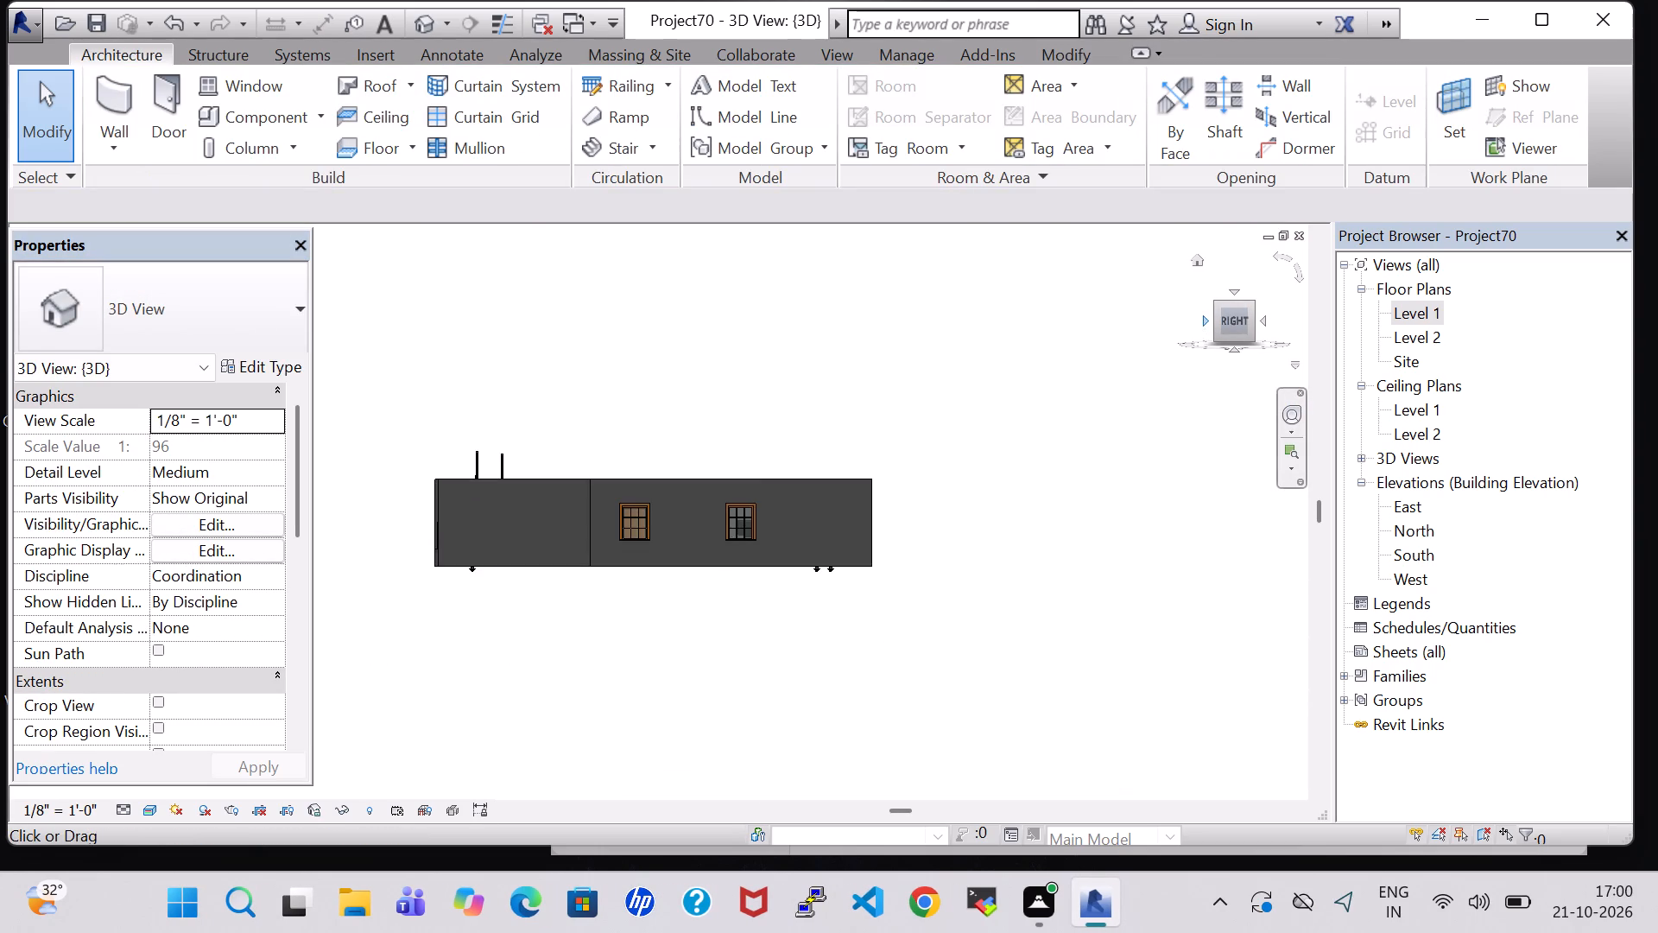
{"action": "left_click", "coordinate": [1206, 321]}
{"action": "scroll", "coordinate": [807, 599], "scroll_direction": "up", "scroll_amount": 3}
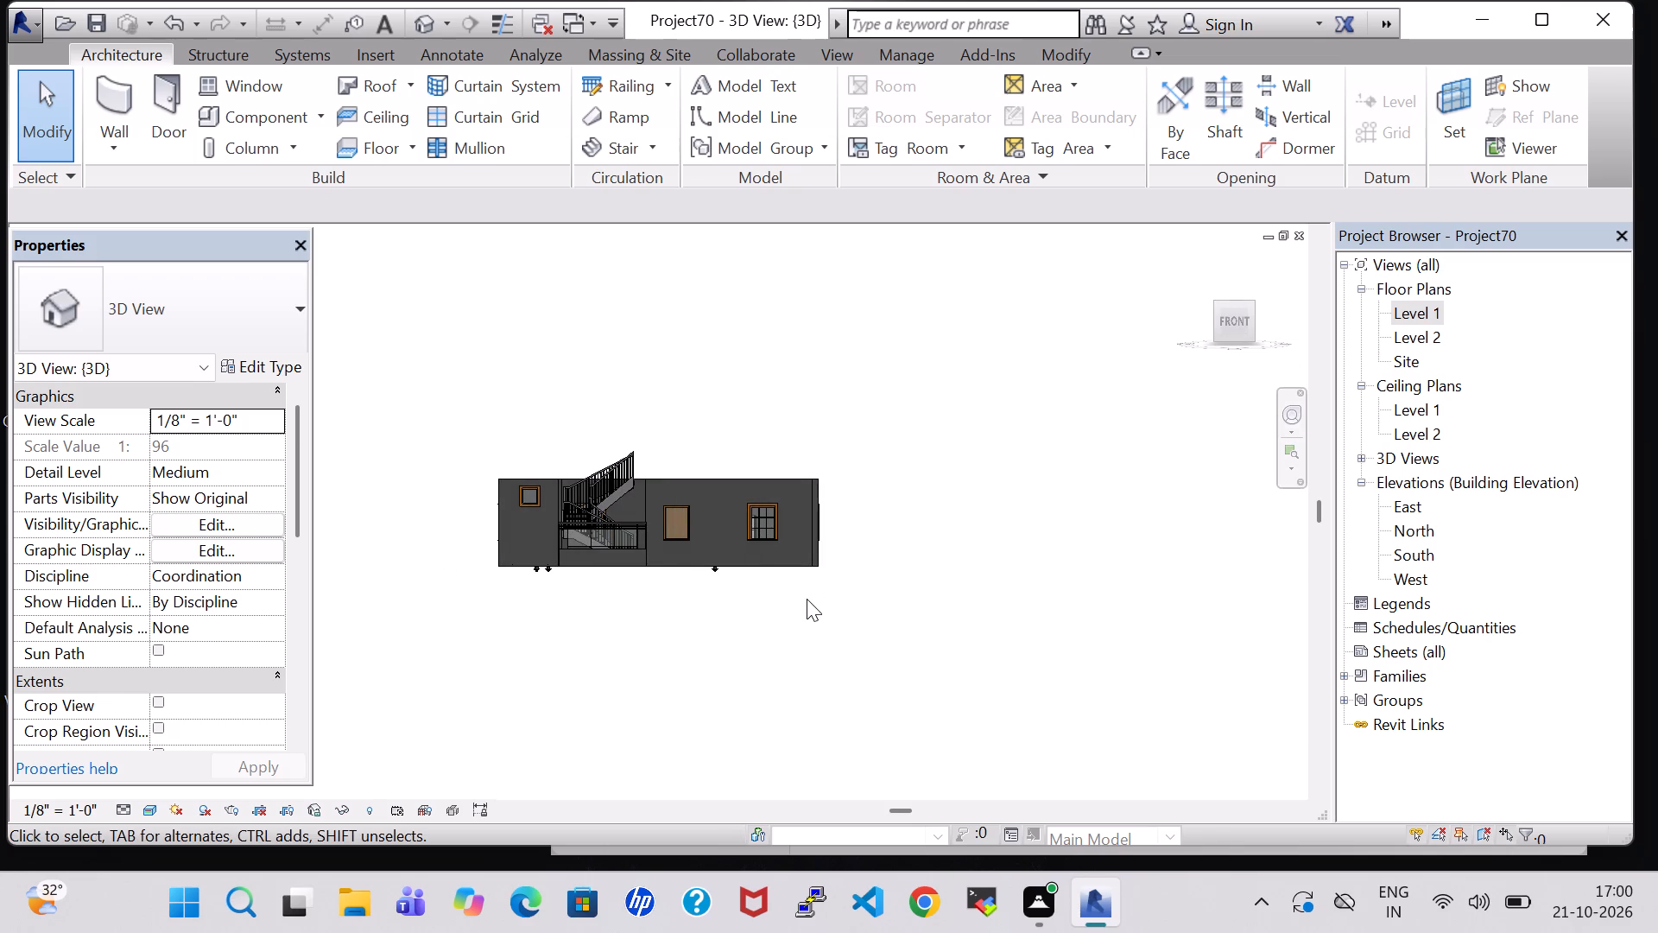
{"action": "scroll", "coordinate": [807, 599], "scroll_direction": "up", "scroll_amount": 5}
{"action": "middle_click_drag", "start_coordinate": [933, 409], "coordinate": [907, 466], "text": "shift"}
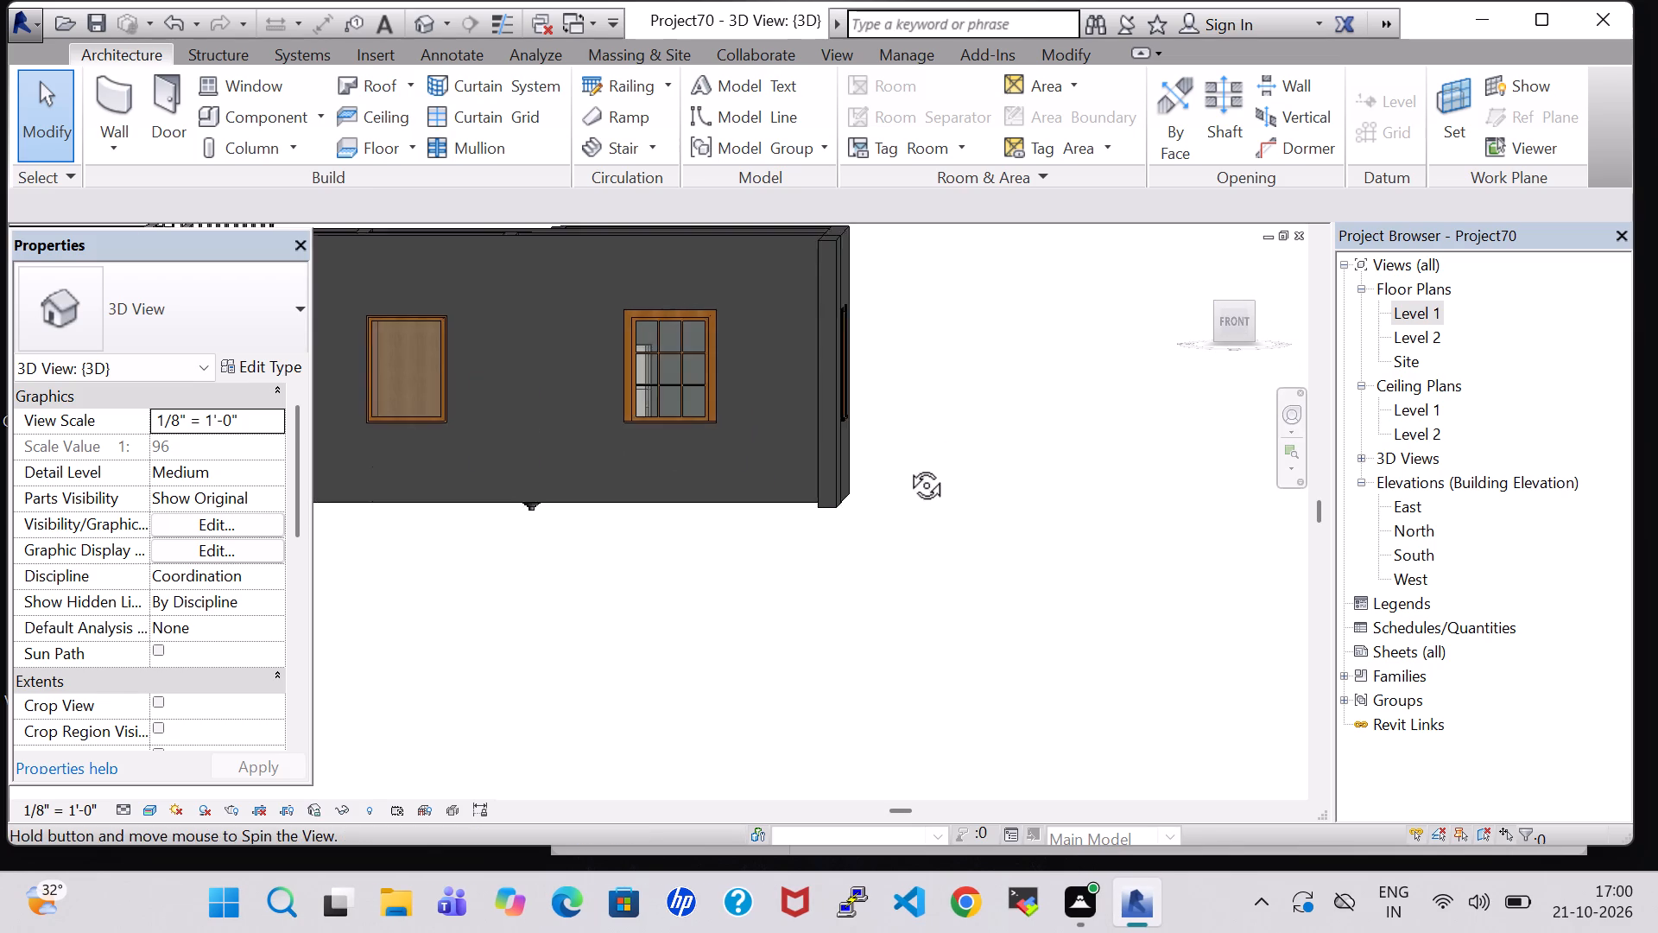
{"action": "middle_click_drag", "start_coordinate": [907, 466], "coordinate": [896, 516], "text": "shift"}
{"action": "middle_click_drag", "start_coordinate": [896, 516], "coordinate": [1288, 569]}
{"action": "middle_click_drag", "start_coordinate": [794, 672], "coordinate": [1086, 689]}
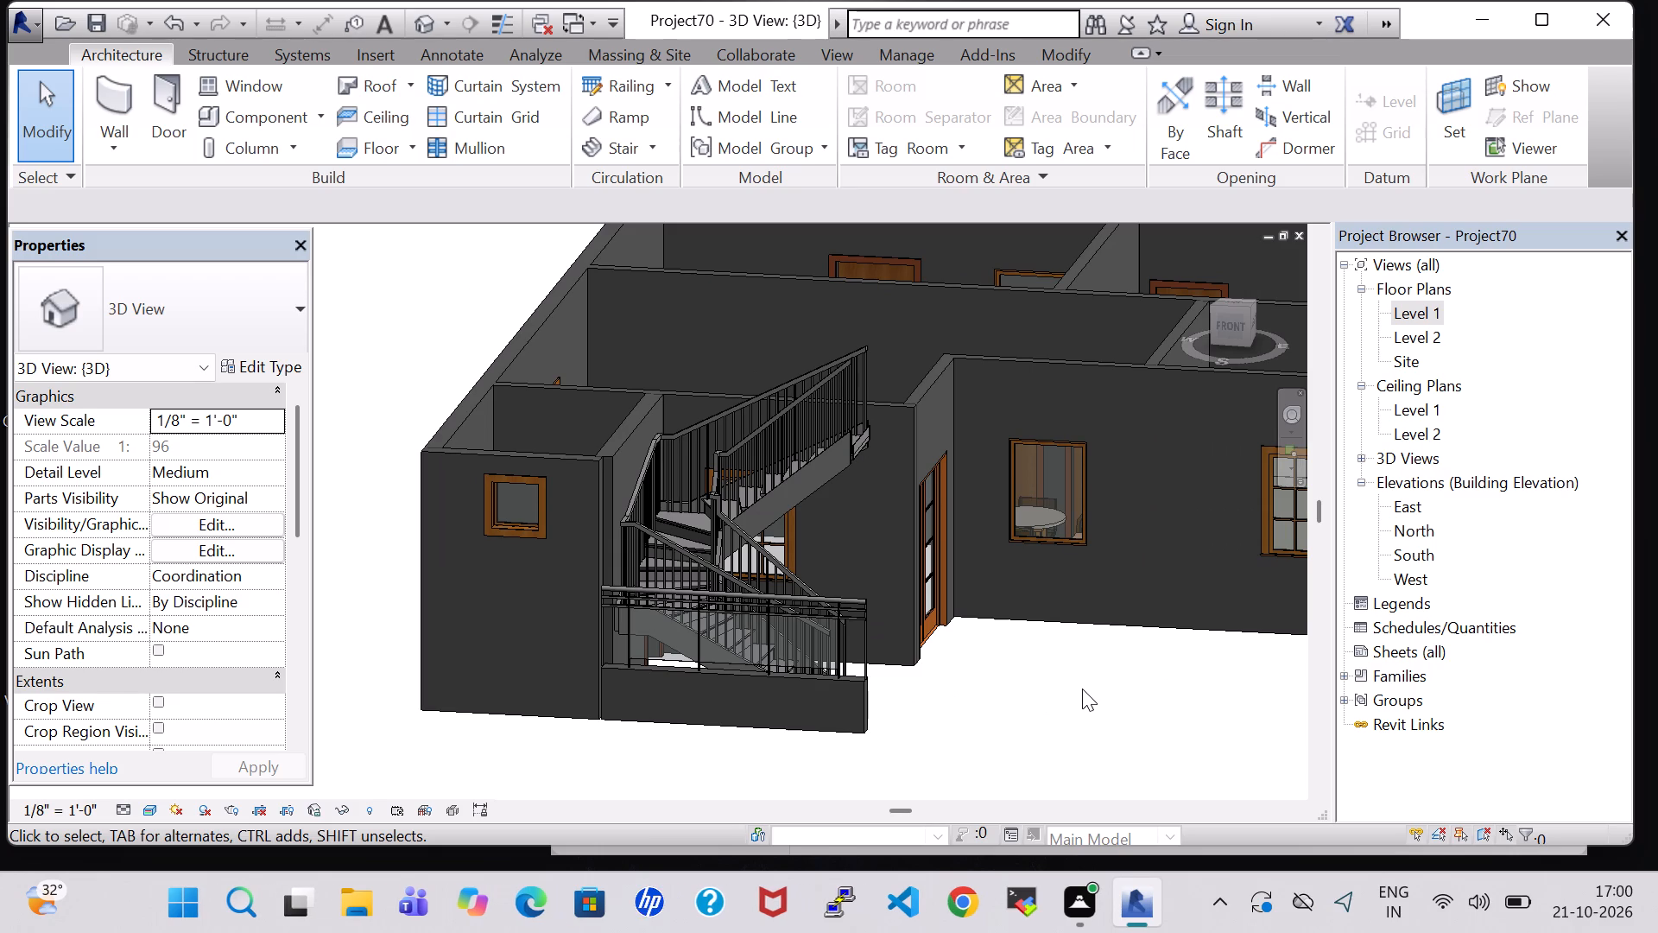
{"action": "scroll", "coordinate": [1083, 698], "scroll_direction": "down", "scroll_amount": 2}
{"action": "middle_click_drag", "start_coordinate": [1083, 698], "coordinate": [1079, 698]}
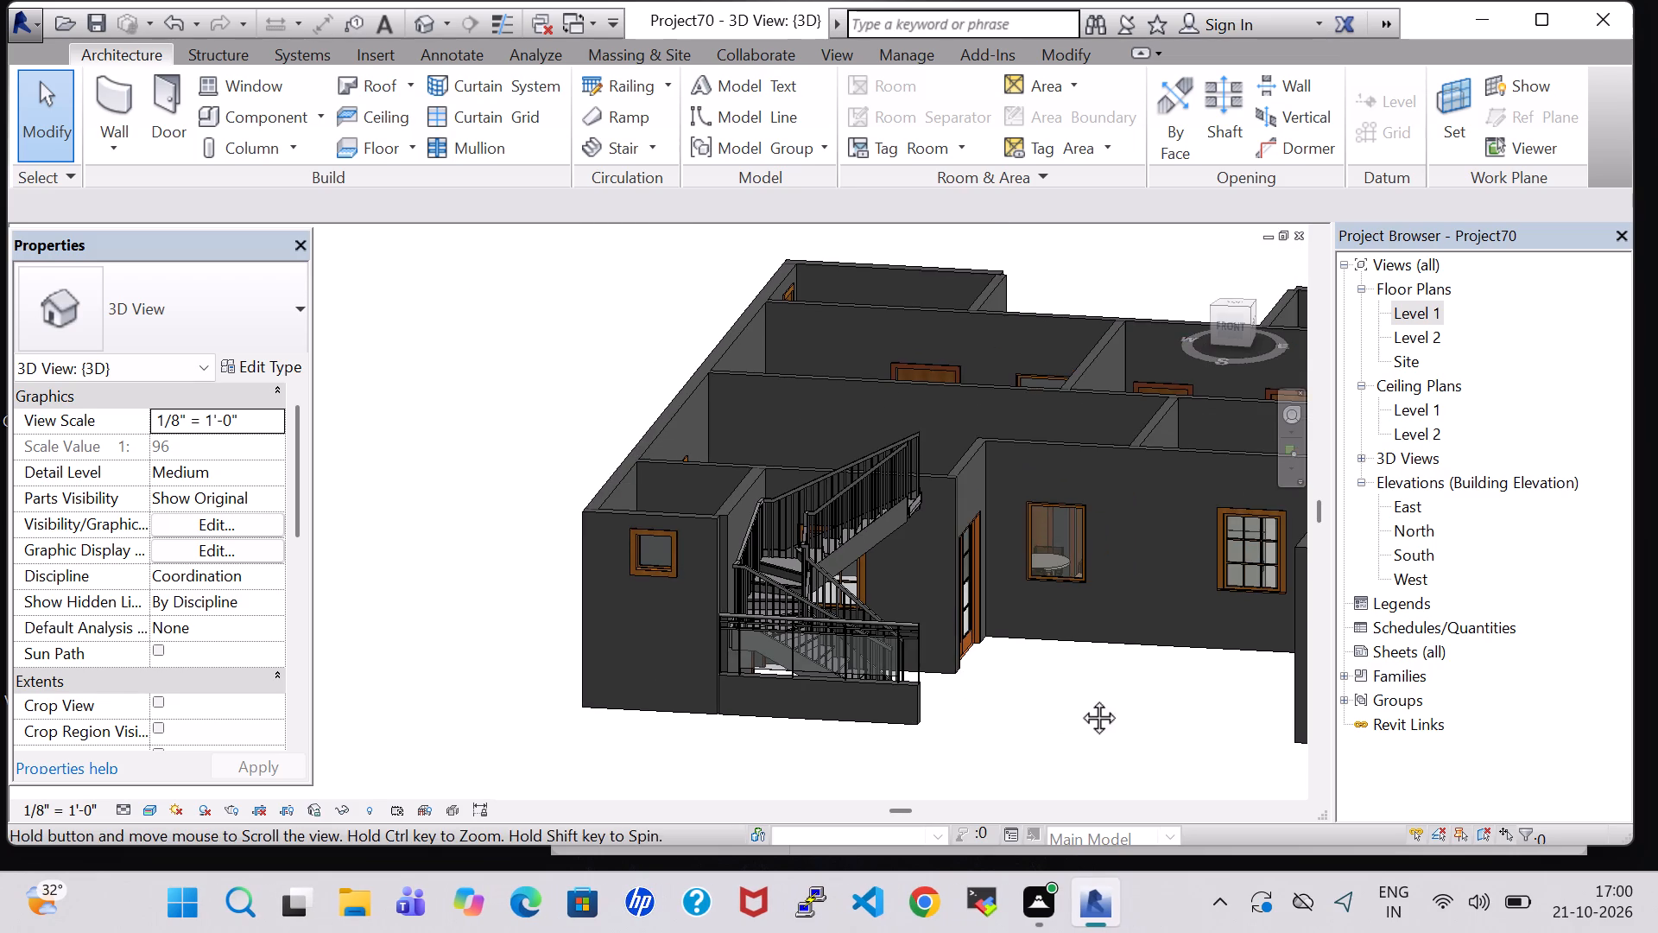
{"action": "middle_click_drag", "start_coordinate": [1079, 698], "coordinate": [943, 701]}
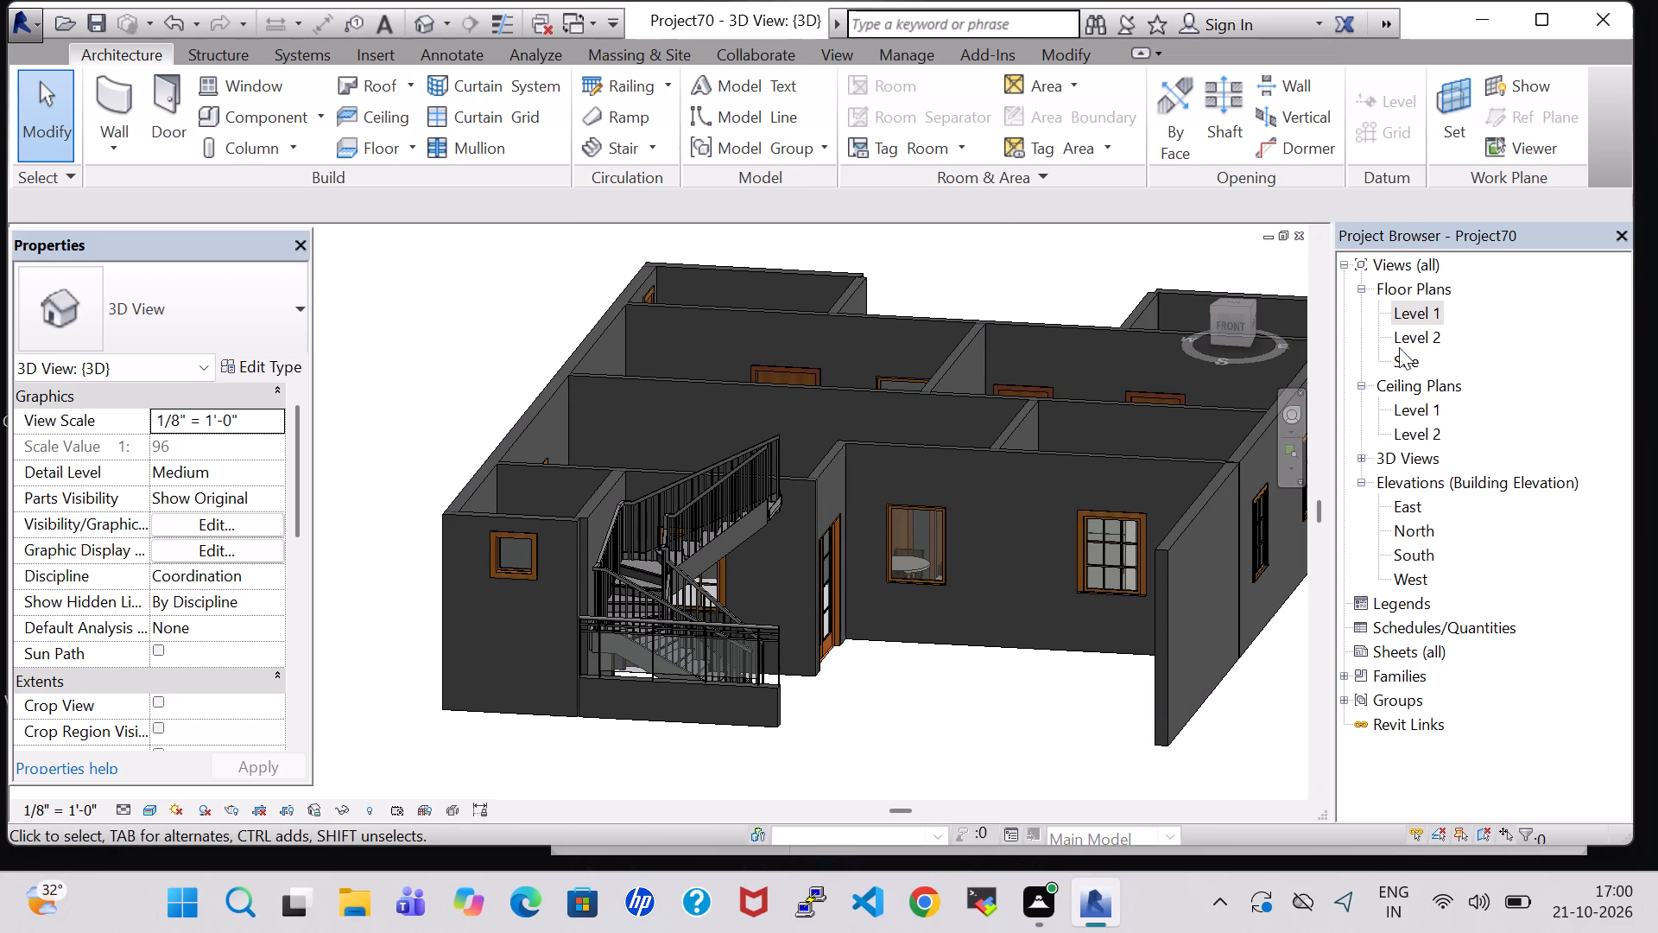
On the Level 1 plan, create a four-point toposurface at elevation 0' 0" covering the bath and stair area out to the low wall's end.
{"action": "double_click", "coordinate": [1402, 314]}
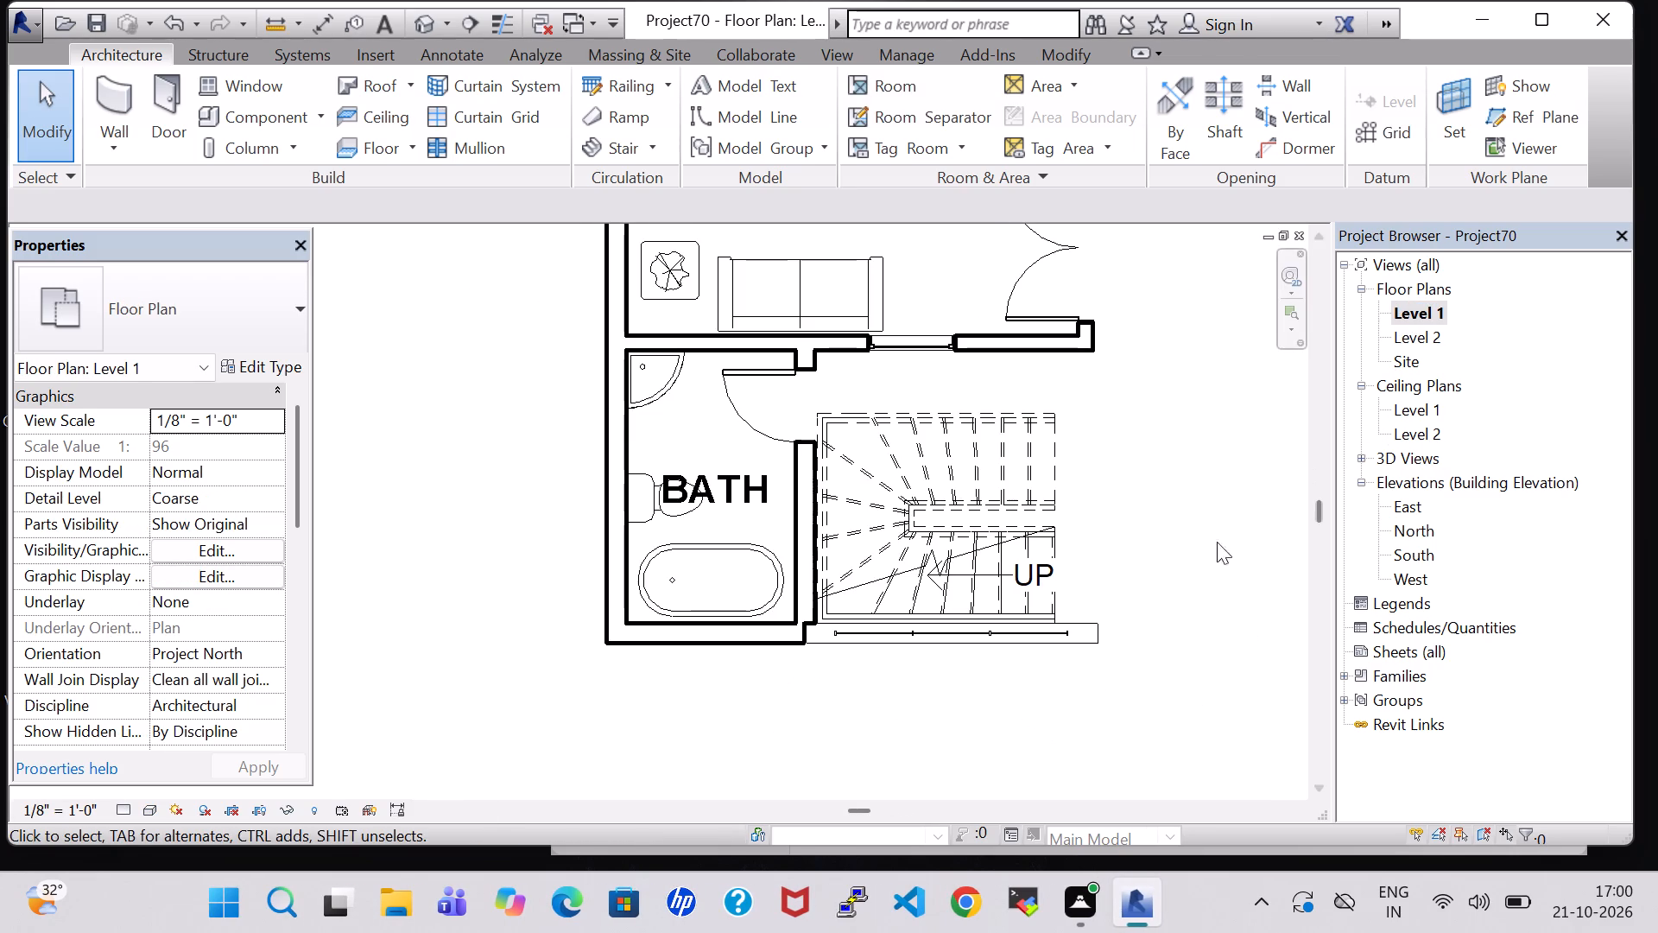
{"action": "scroll", "coordinate": [1101, 581], "scroll_direction": "down", "scroll_amount": 4}
{"action": "middle_click_drag", "start_coordinate": [1197, 530], "coordinate": [910, 664]}
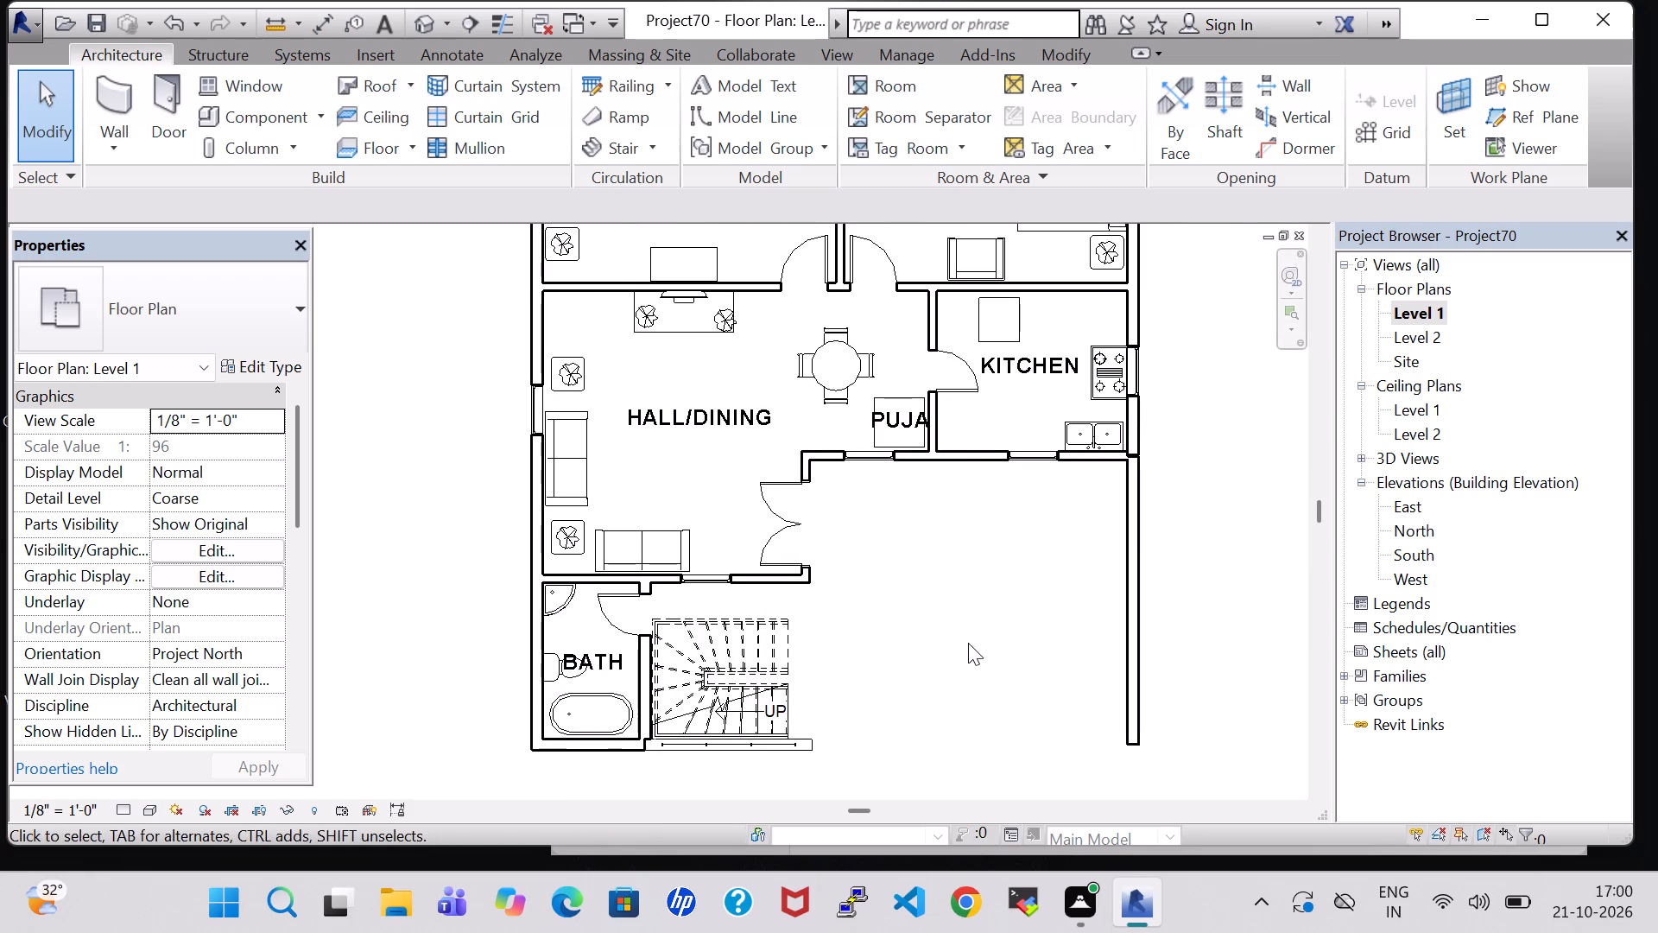
{"action": "left_click", "coordinate": [600, 55]}
{"action": "left_click", "coordinate": [613, 111]}
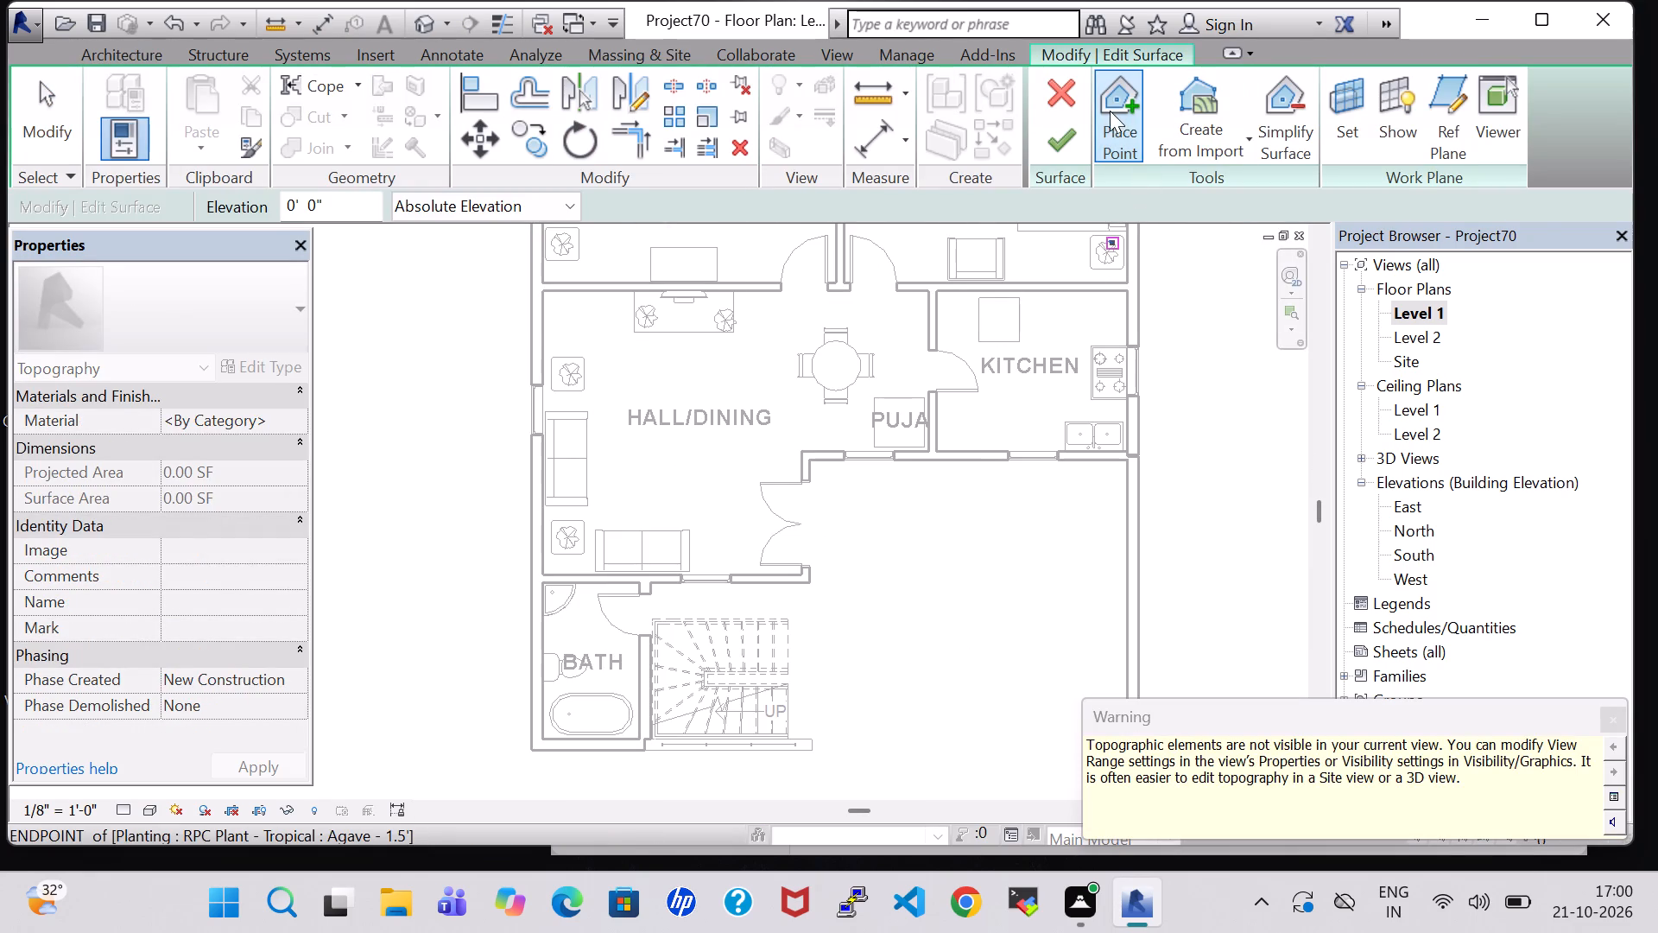
{"action": "left_click", "coordinate": [1110, 111]}
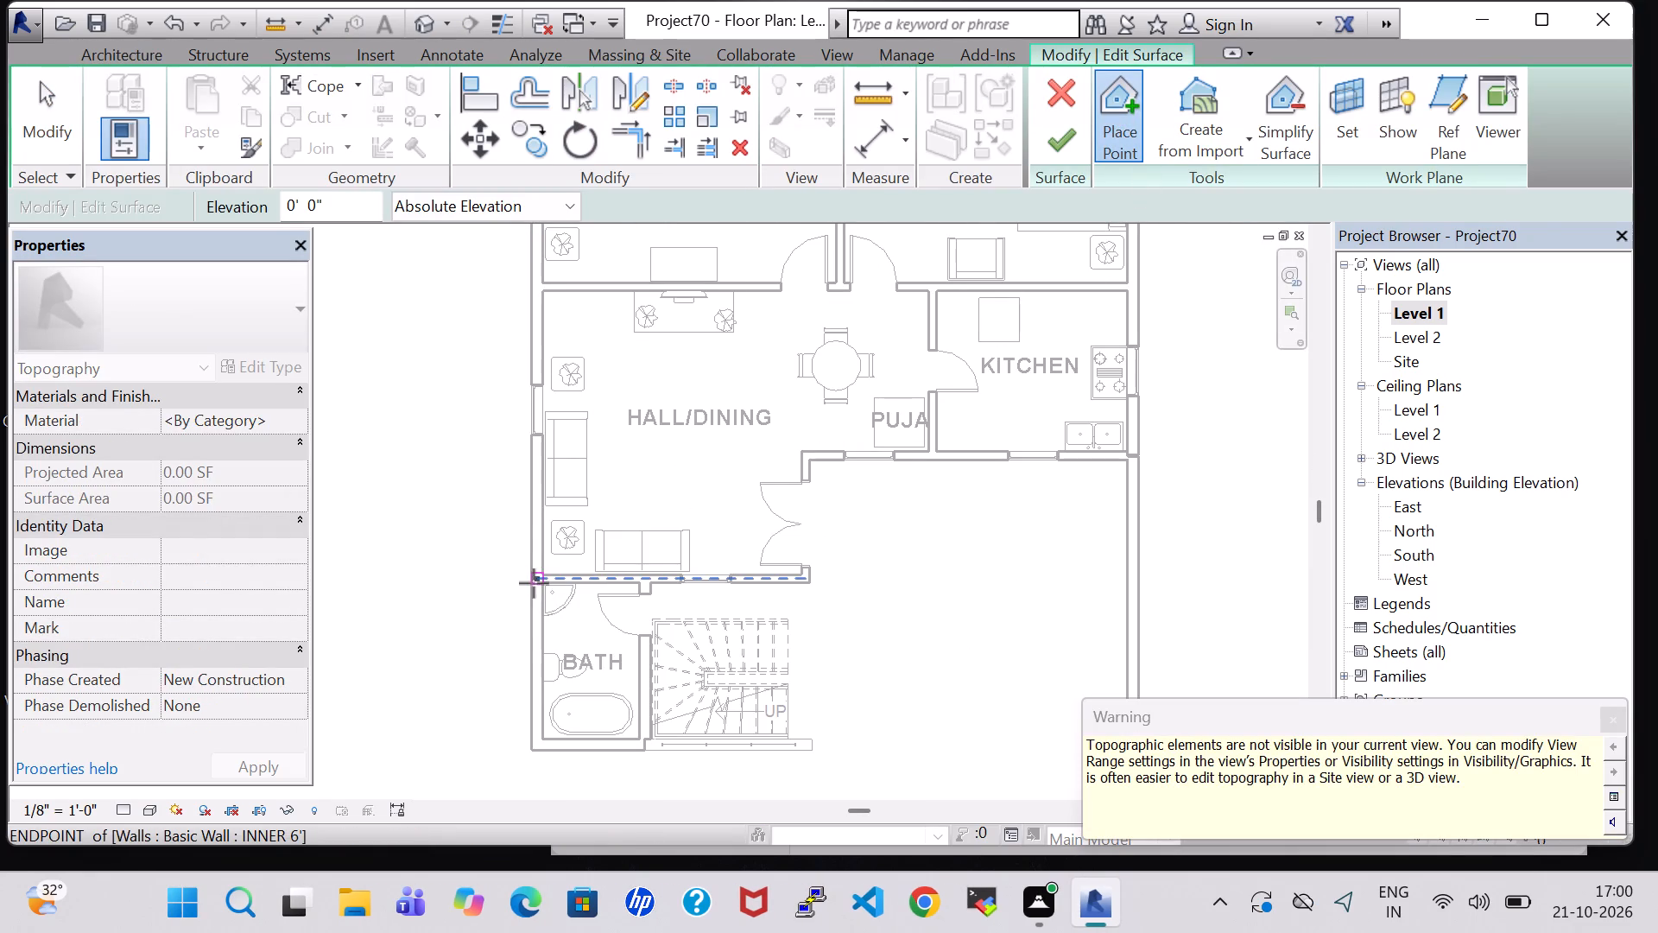
{"action": "scroll", "coordinate": [549, 577], "scroll_direction": "up", "scroll_amount": 7}
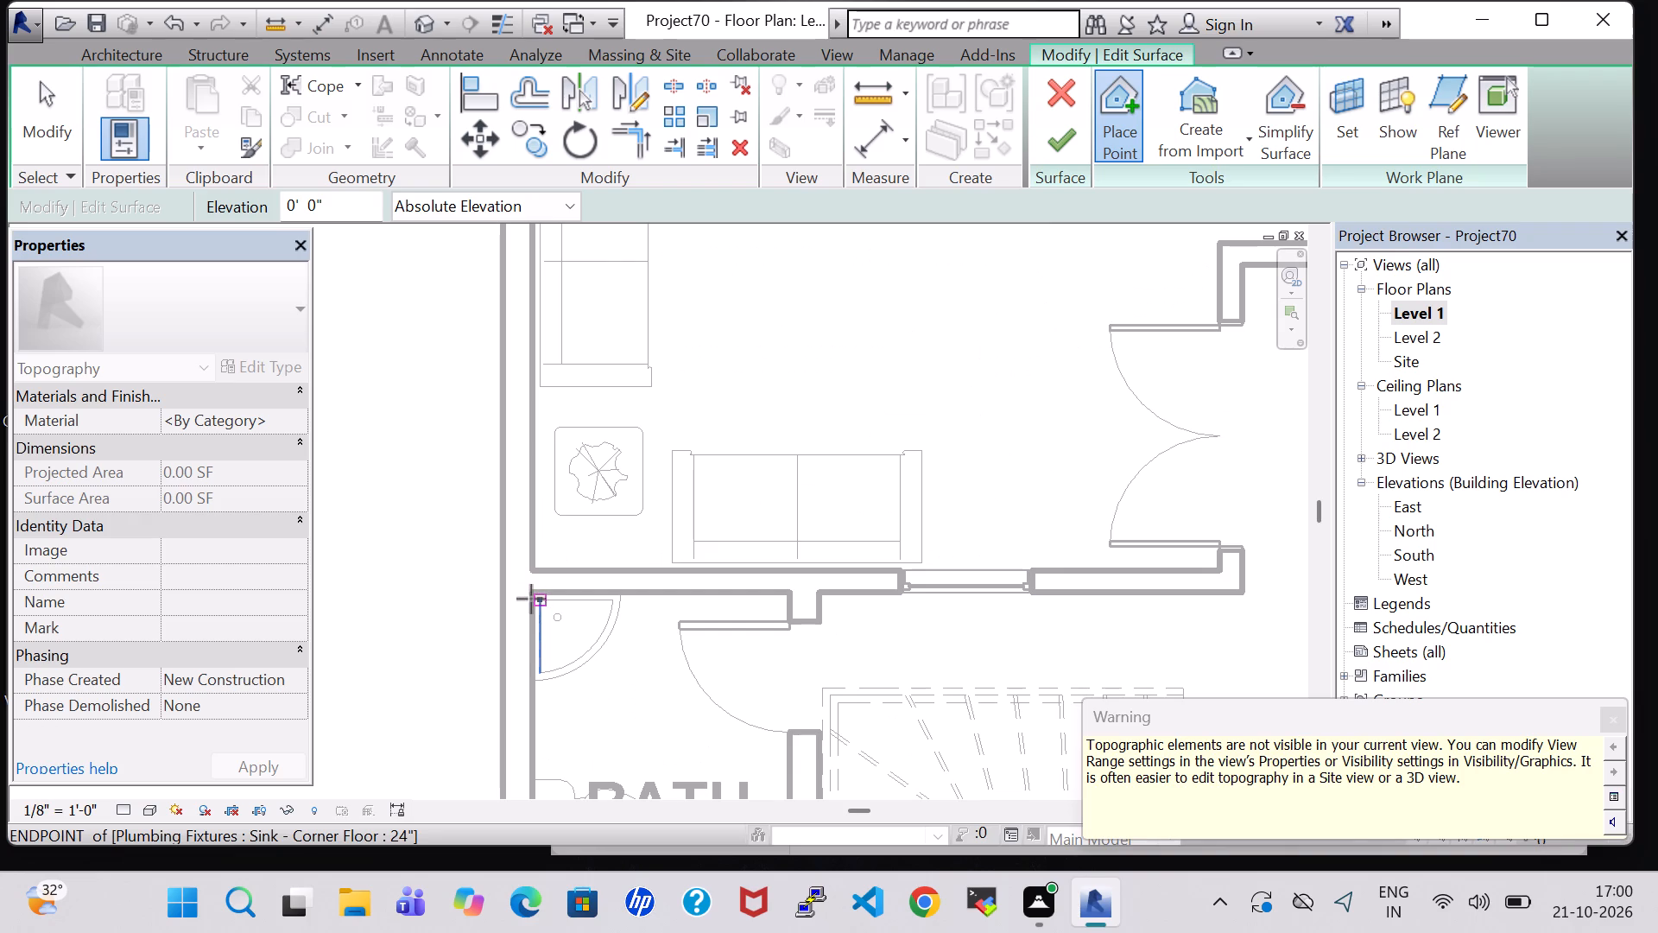
{"action": "left_click", "coordinate": [531, 597]}
{"action": "middle_click_drag", "start_coordinate": [595, 689], "coordinate": [611, 478]}
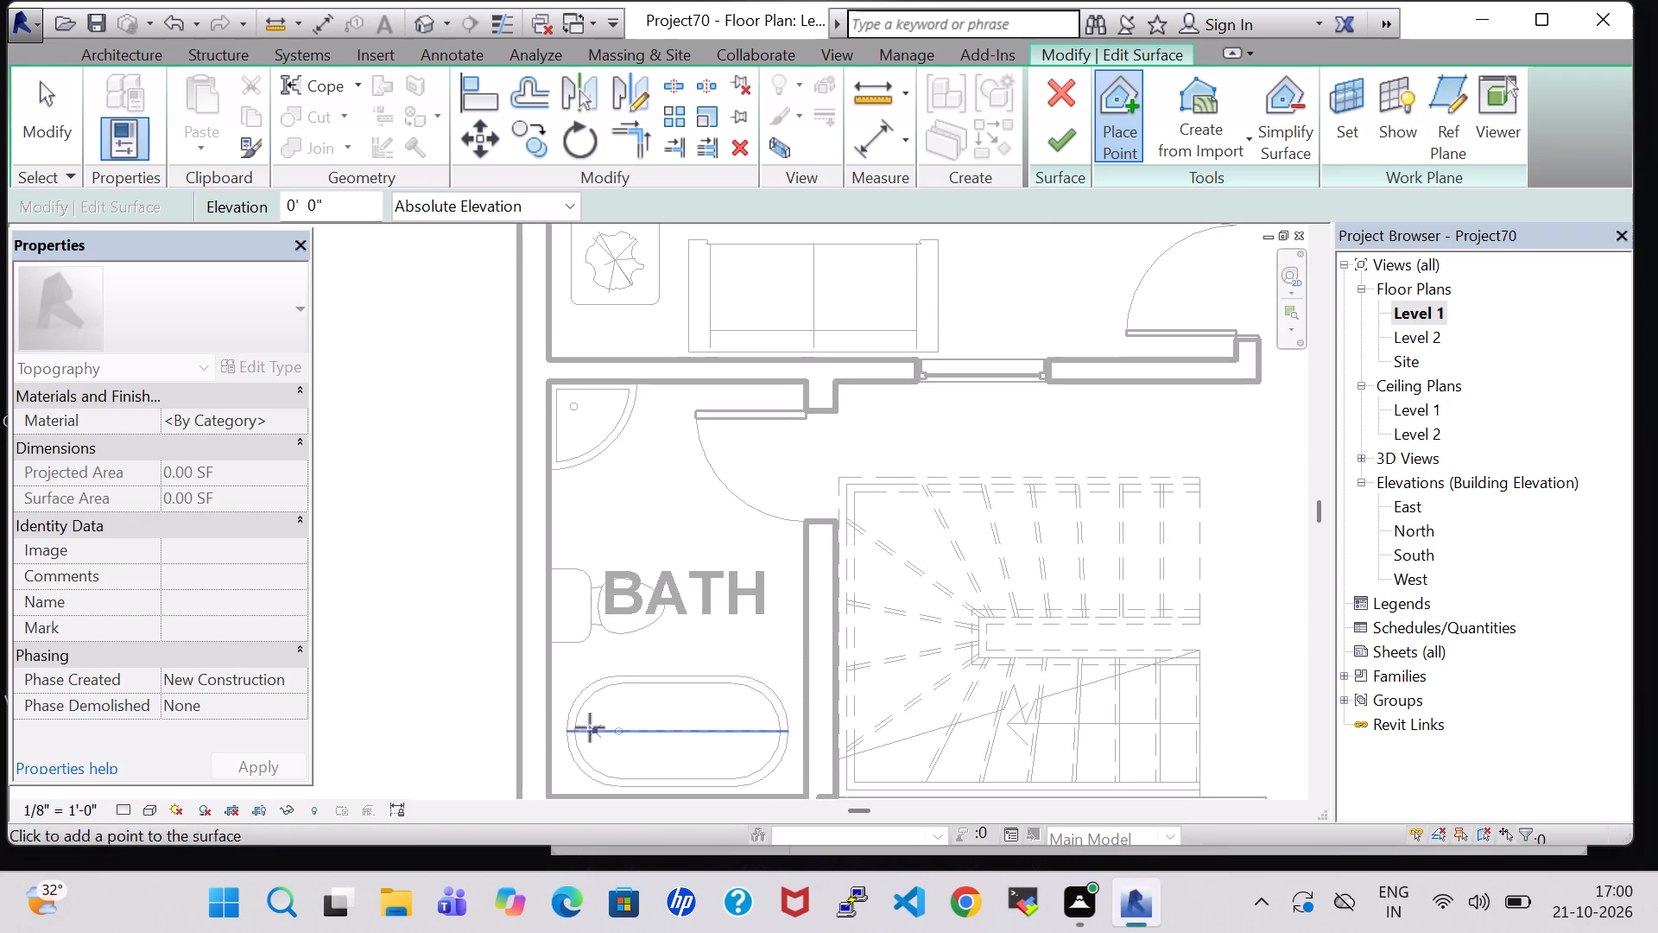
{"action": "middle_click_drag", "start_coordinate": [586, 732], "coordinate": [553, 509]}
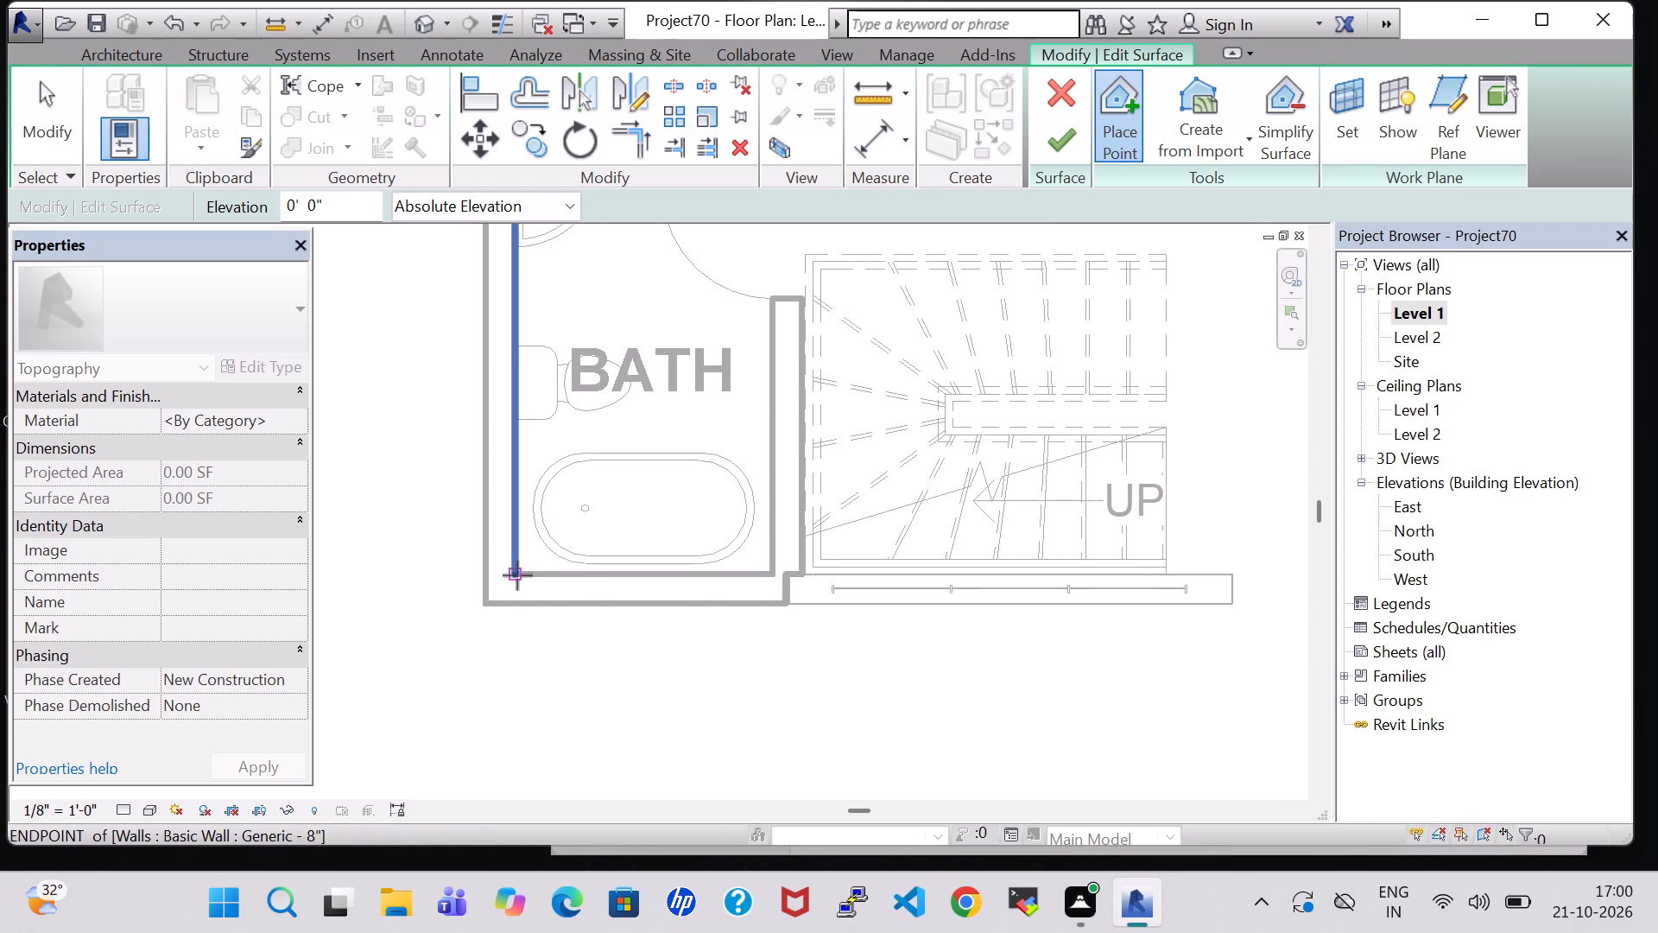
{"action": "left_click", "coordinate": [517, 575]}
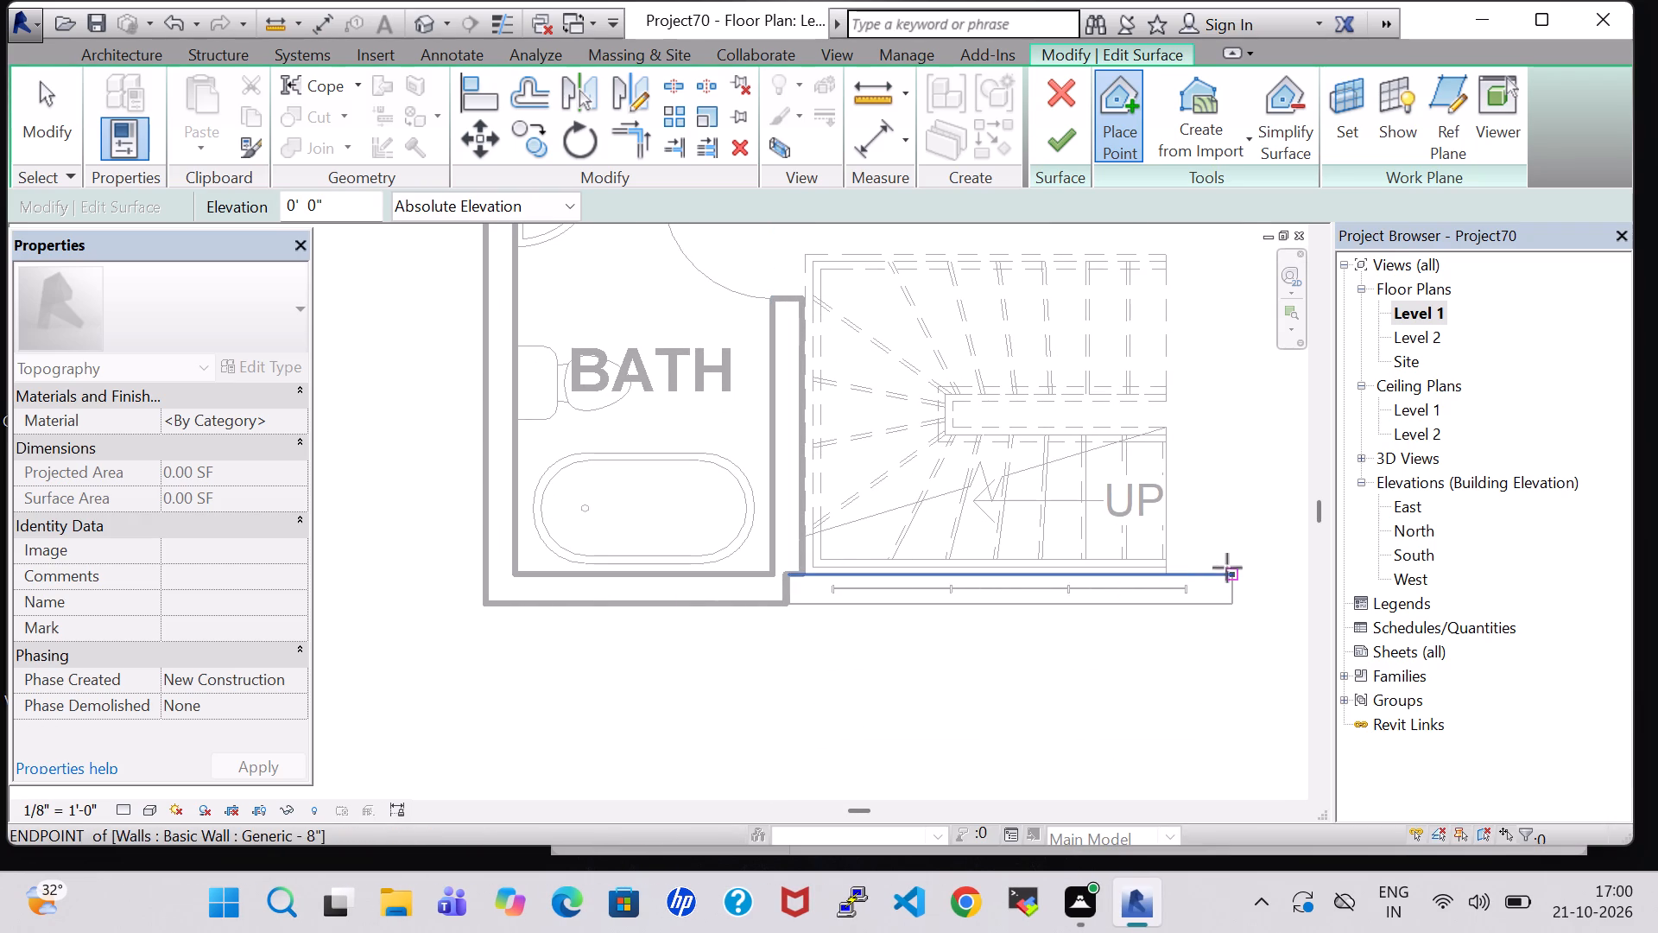
{"action": "left_click", "coordinate": [1233, 574]}
{"action": "middle_click_drag", "start_coordinate": [1233, 574], "coordinate": [424, 760]}
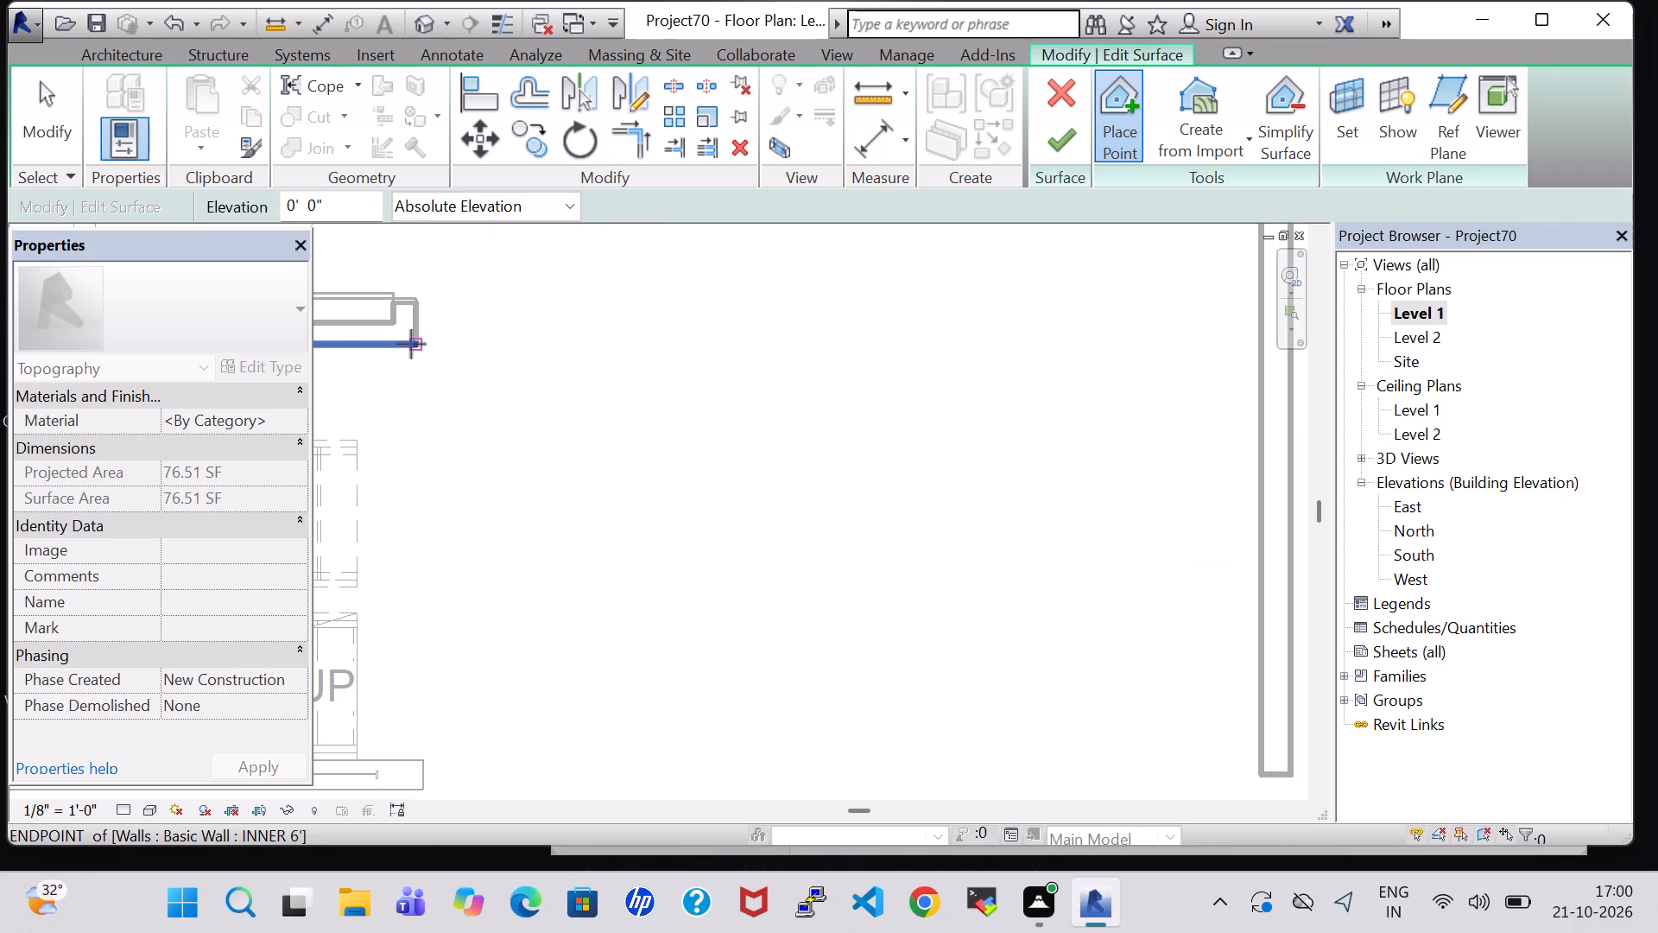
{"action": "left_click", "coordinate": [411, 344]}
{"action": "left_click", "coordinate": [1062, 141]}
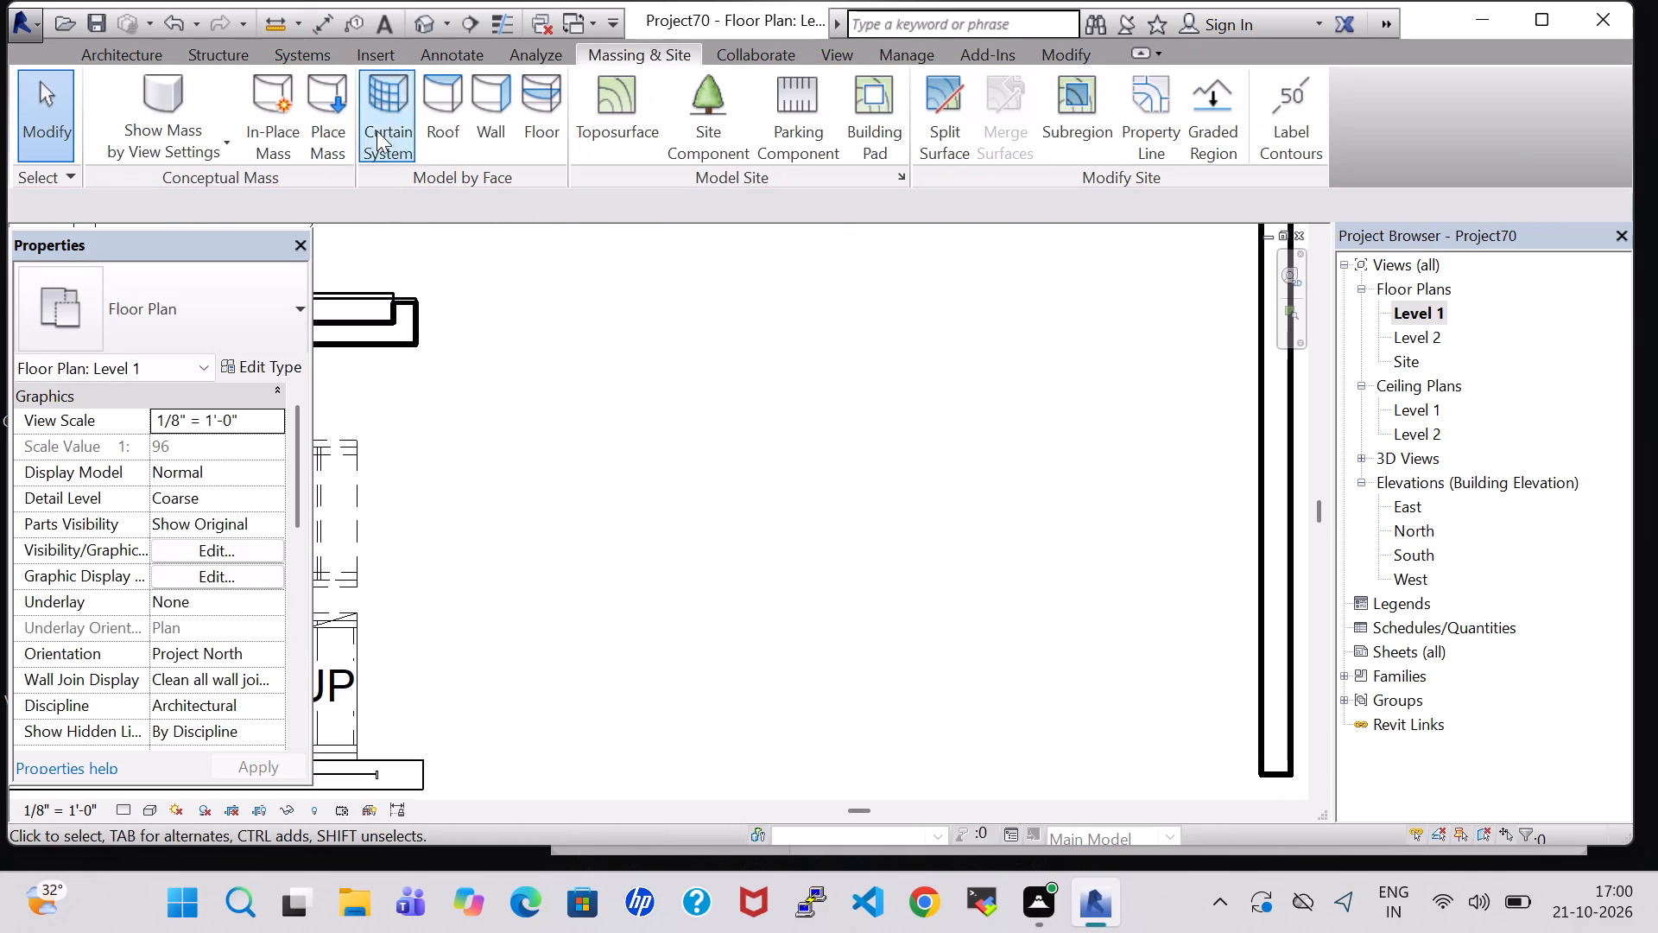
Create a second four-point toposurface at elevation 0' 0" over the open front area between the stair, the kitchen wall and the far side wall.
{"action": "left_click", "coordinate": [427, 12]}
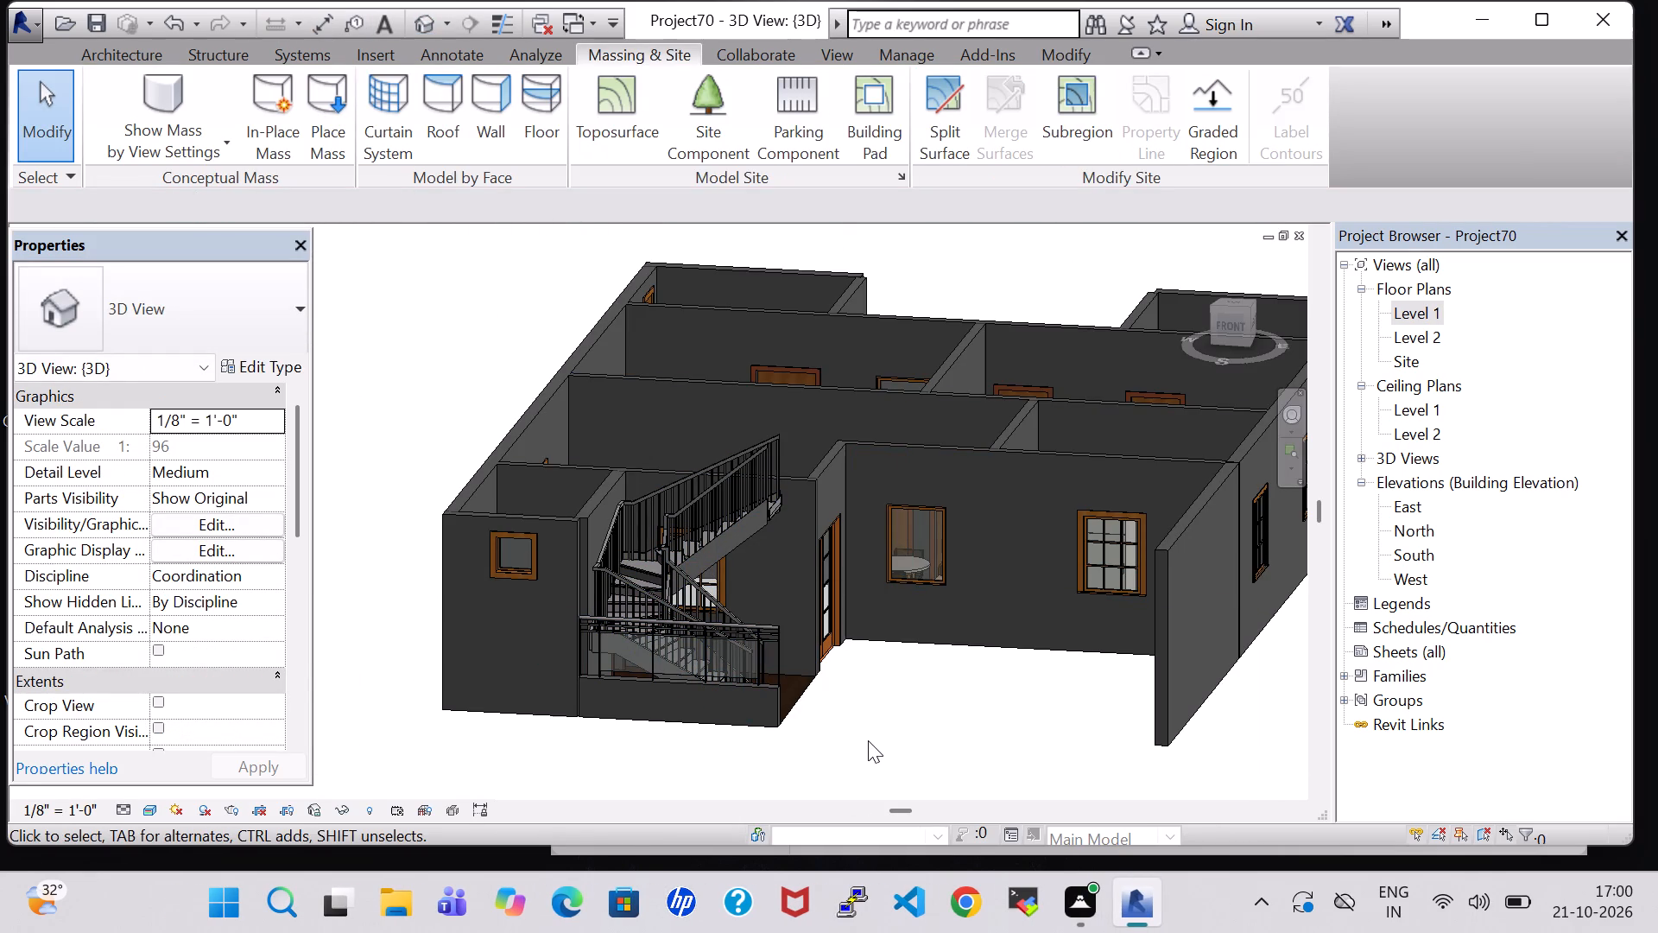
{"action": "middle_click_drag", "start_coordinate": [845, 734], "coordinate": [723, 780], "text": "shift"}
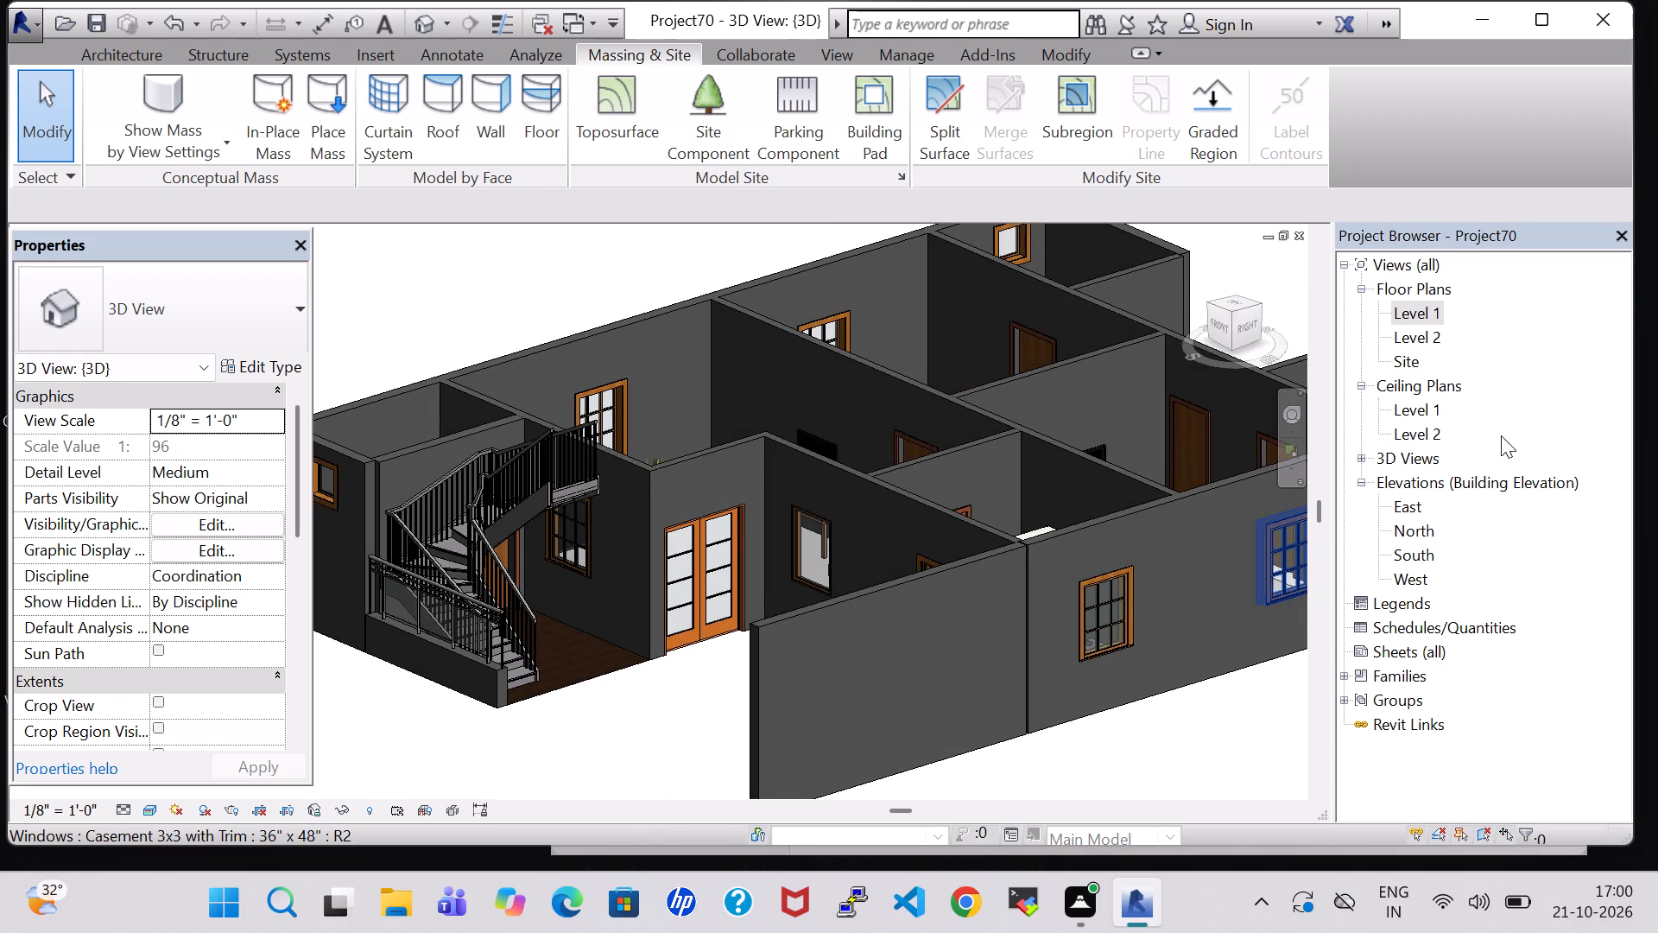
{"action": "double_click", "coordinate": [1402, 305]}
{"action": "scroll", "coordinate": [948, 568], "scroll_direction": "down", "scroll_amount": 5}
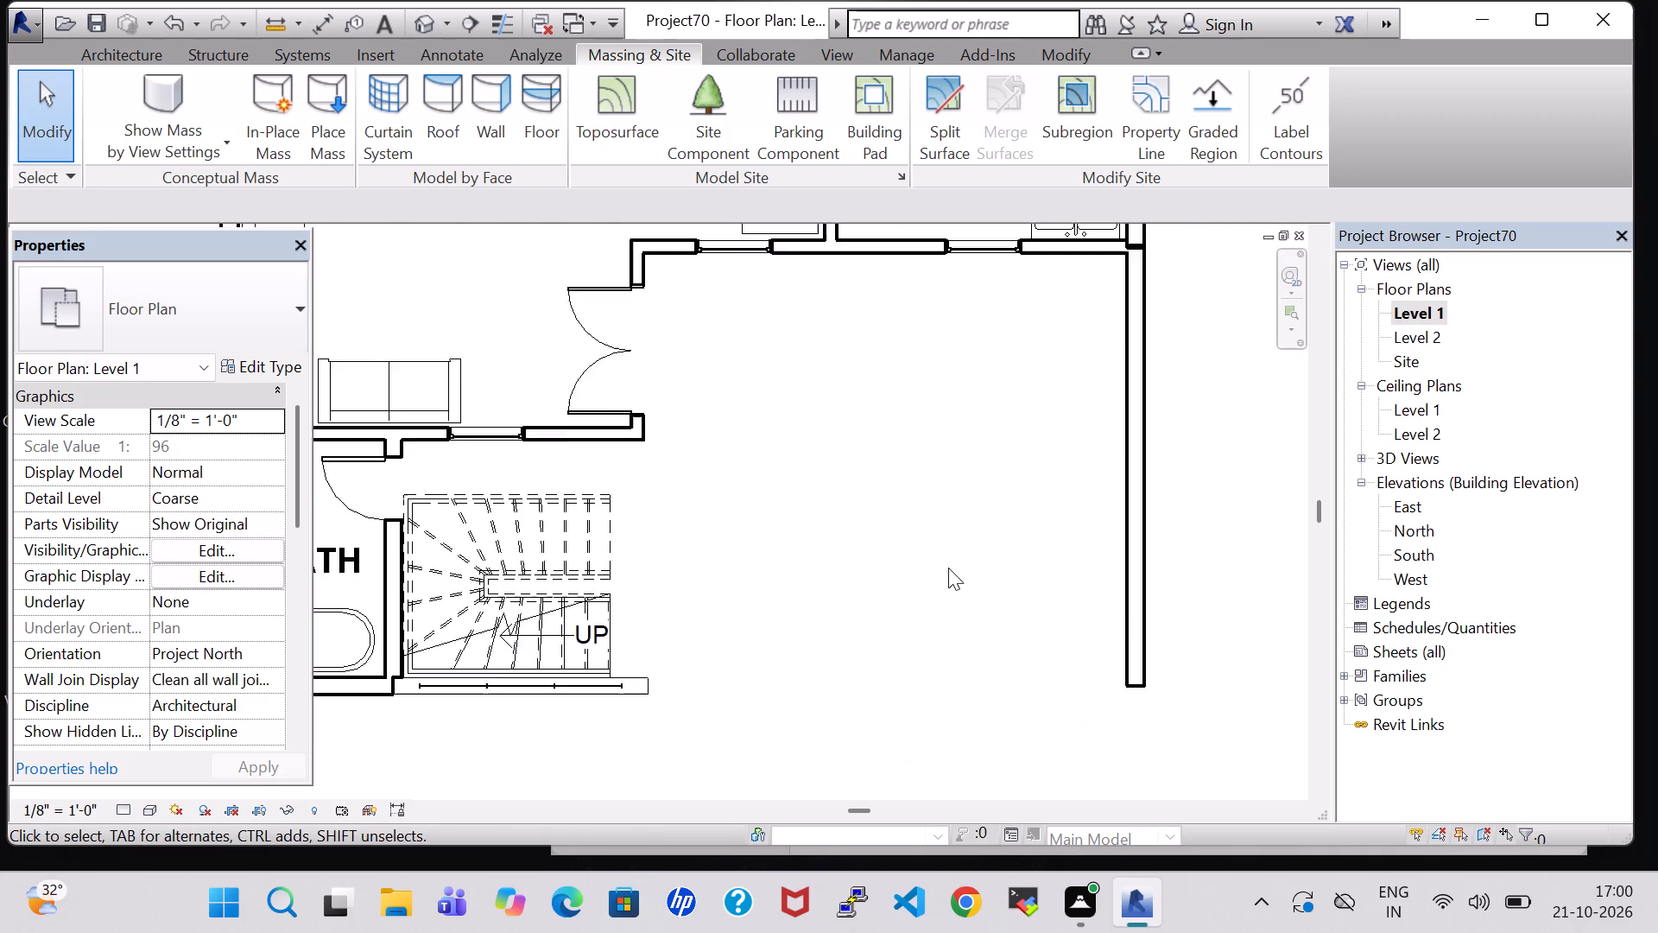
{"action": "left_click", "coordinate": [613, 142]}
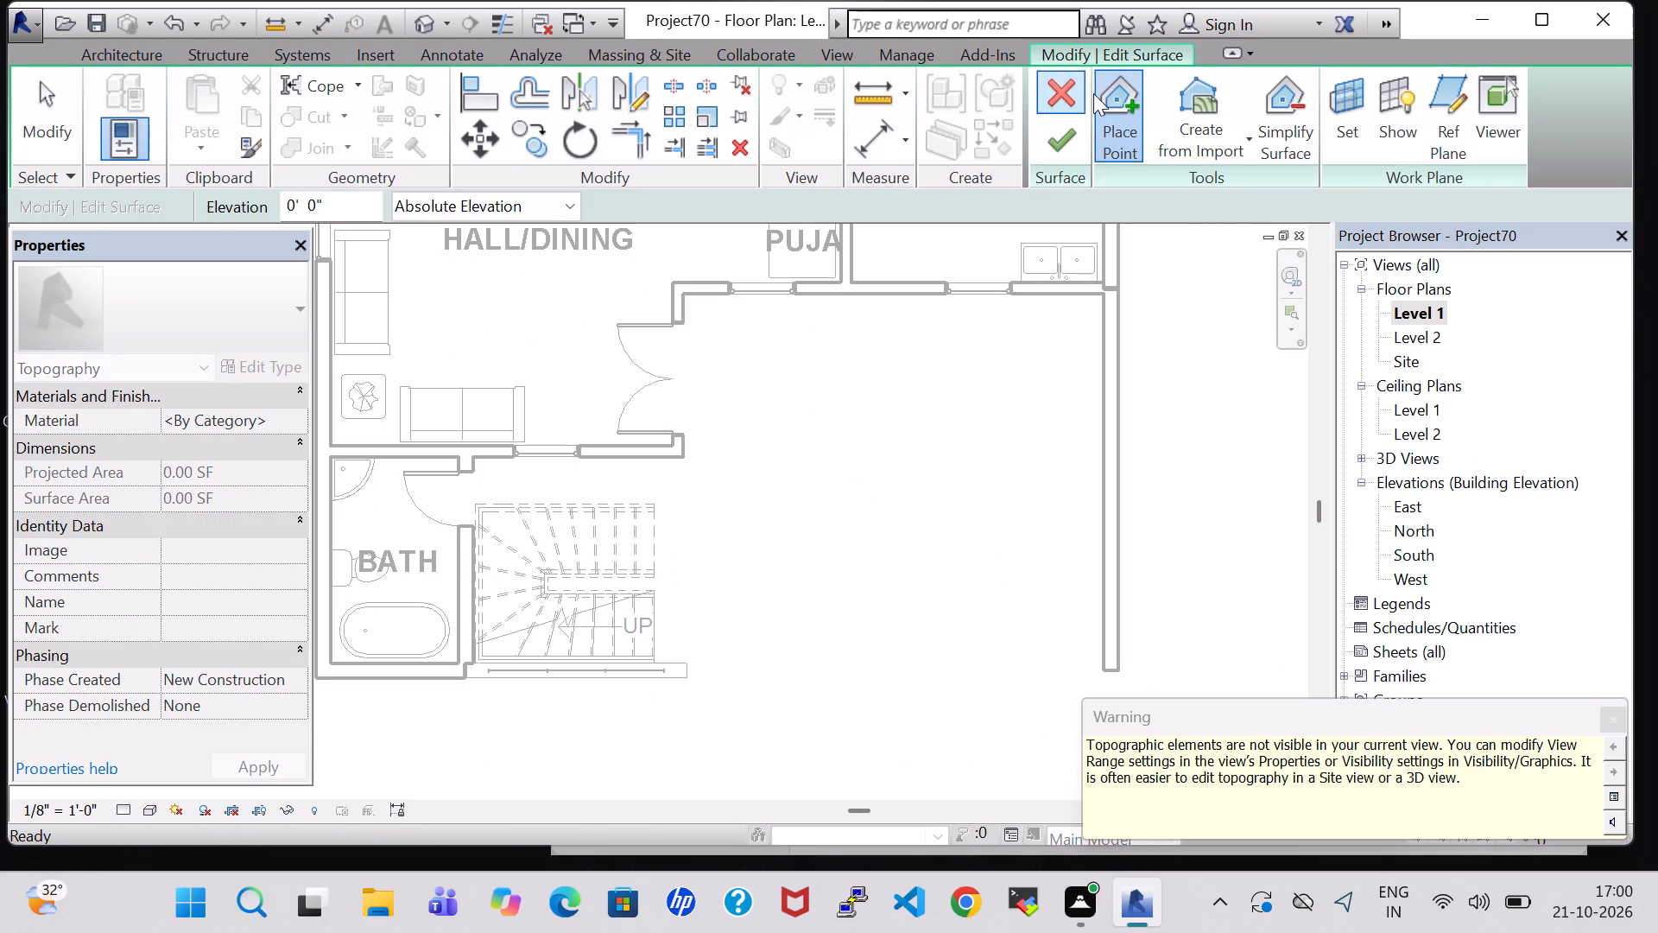
{"action": "left_click", "coordinate": [681, 297]}
{"action": "left_click", "coordinate": [684, 676]}
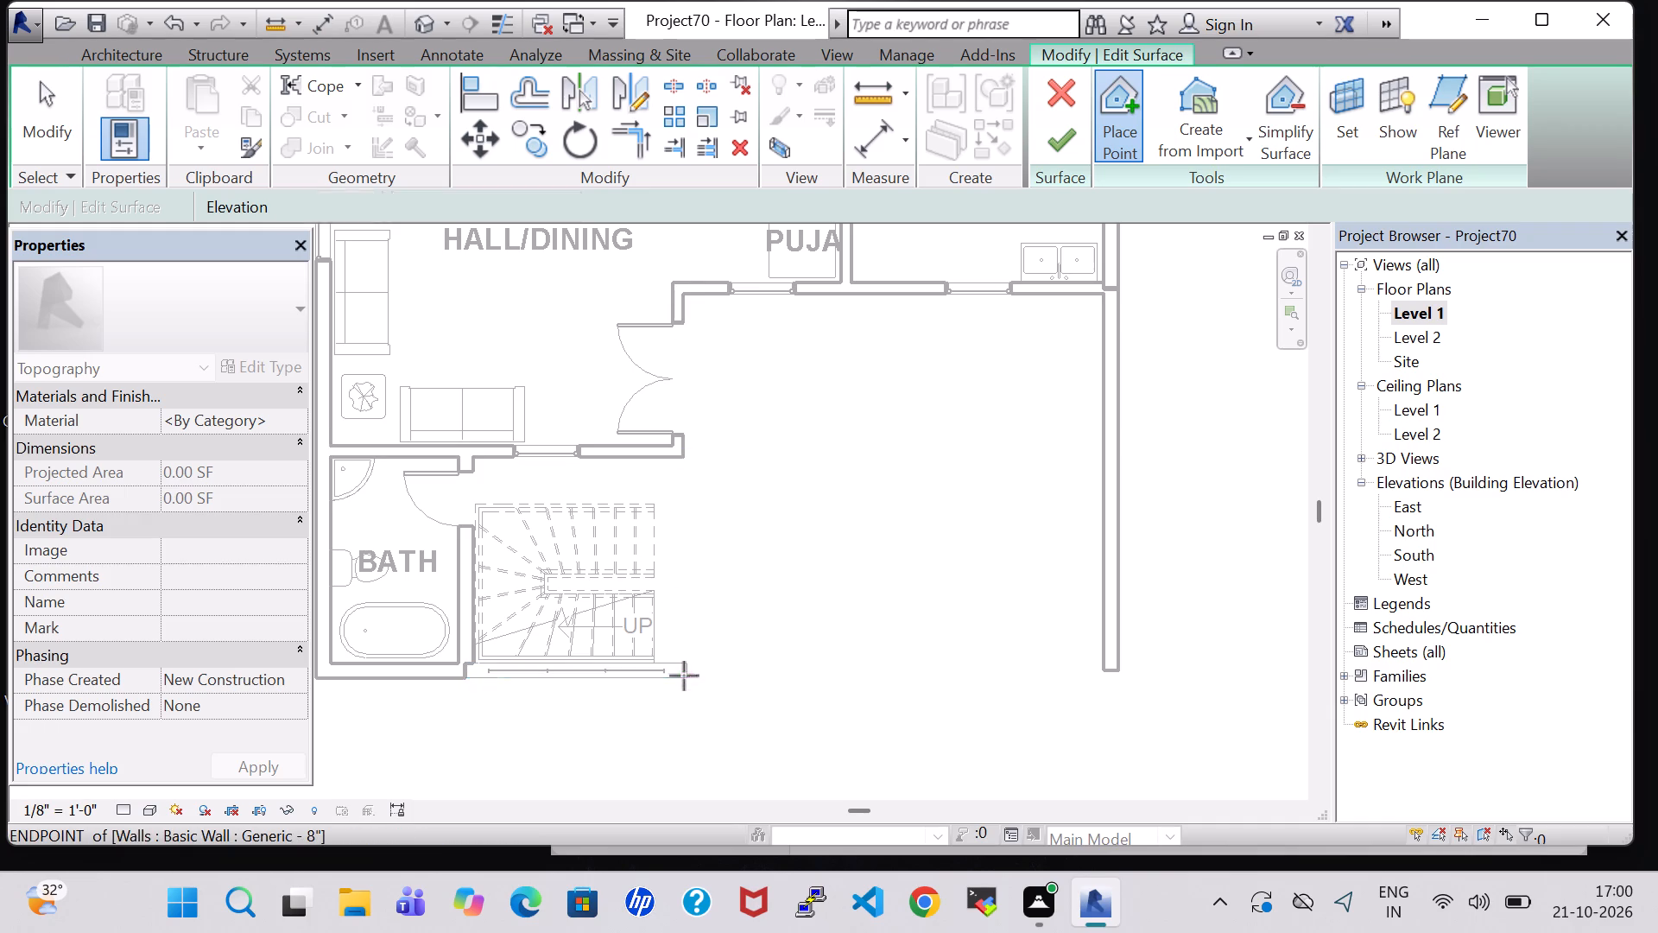
{"action": "left_click", "coordinate": [1106, 672]}
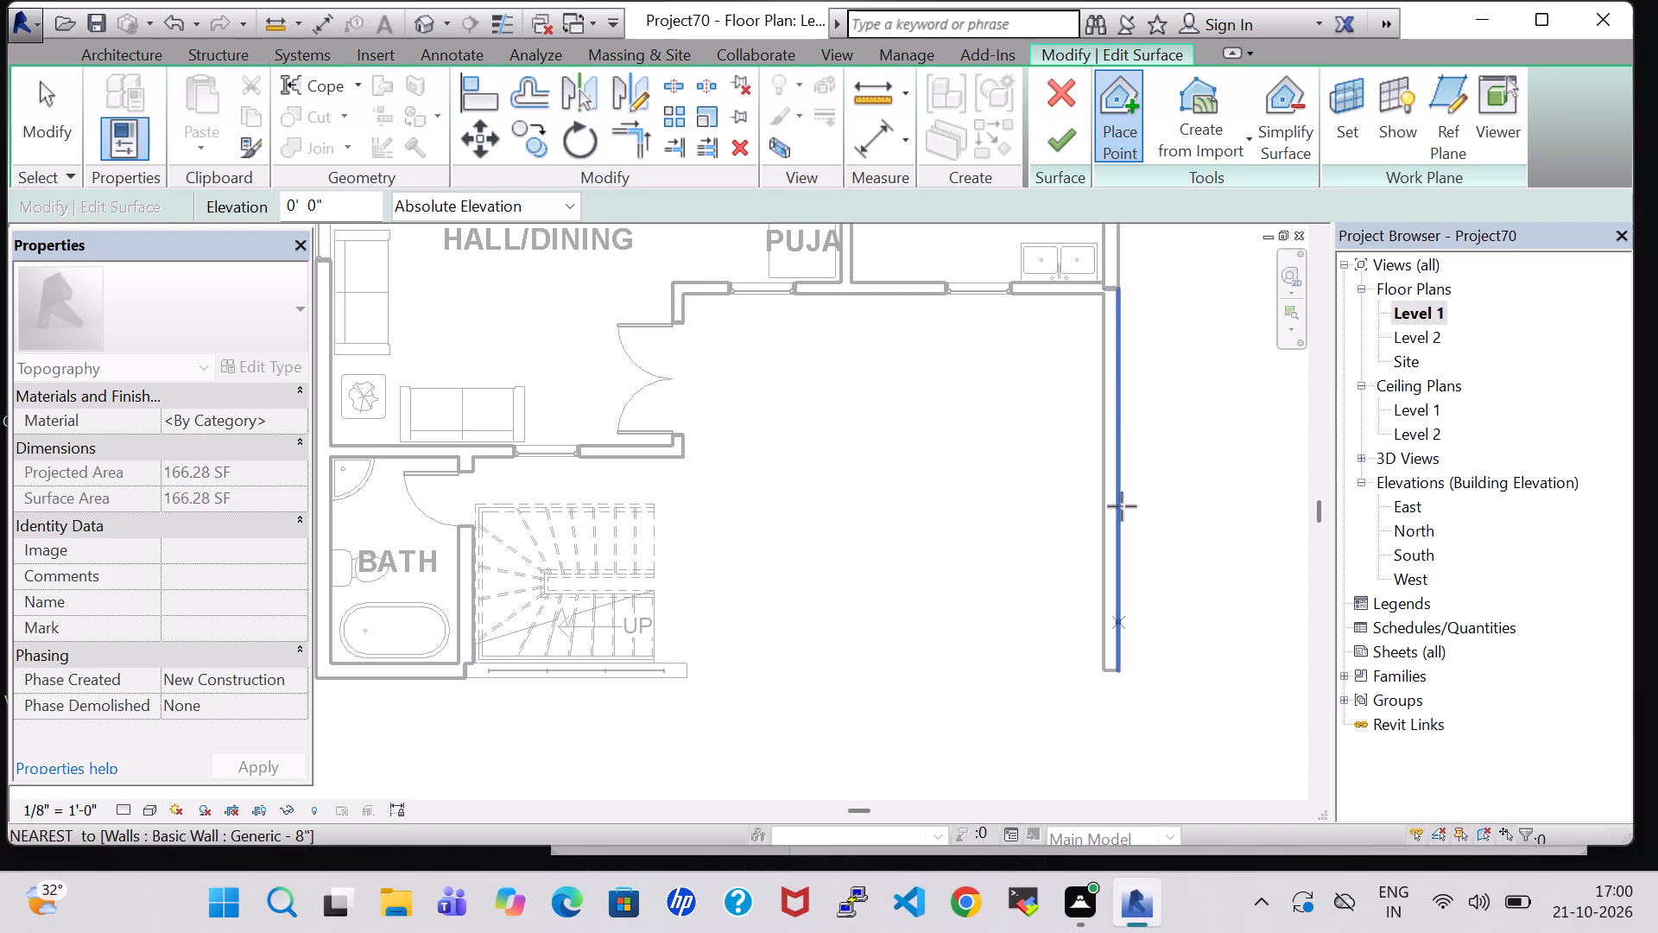
{"action": "left_click", "coordinate": [1101, 297]}
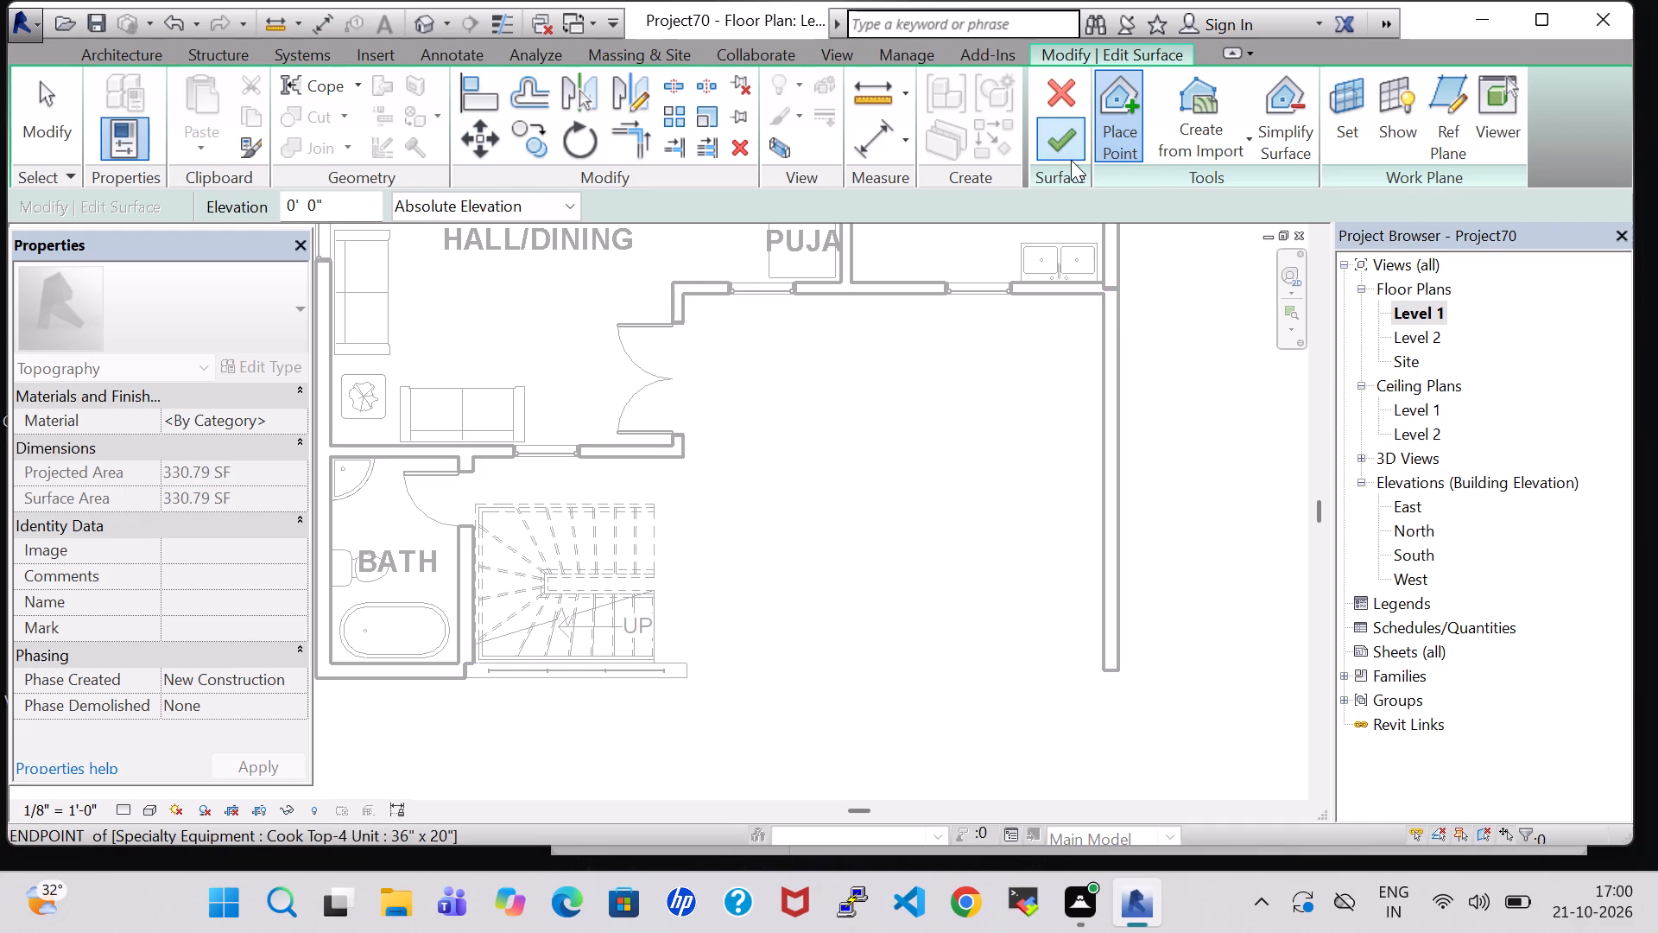
{"action": "left_click", "coordinate": [1071, 152]}
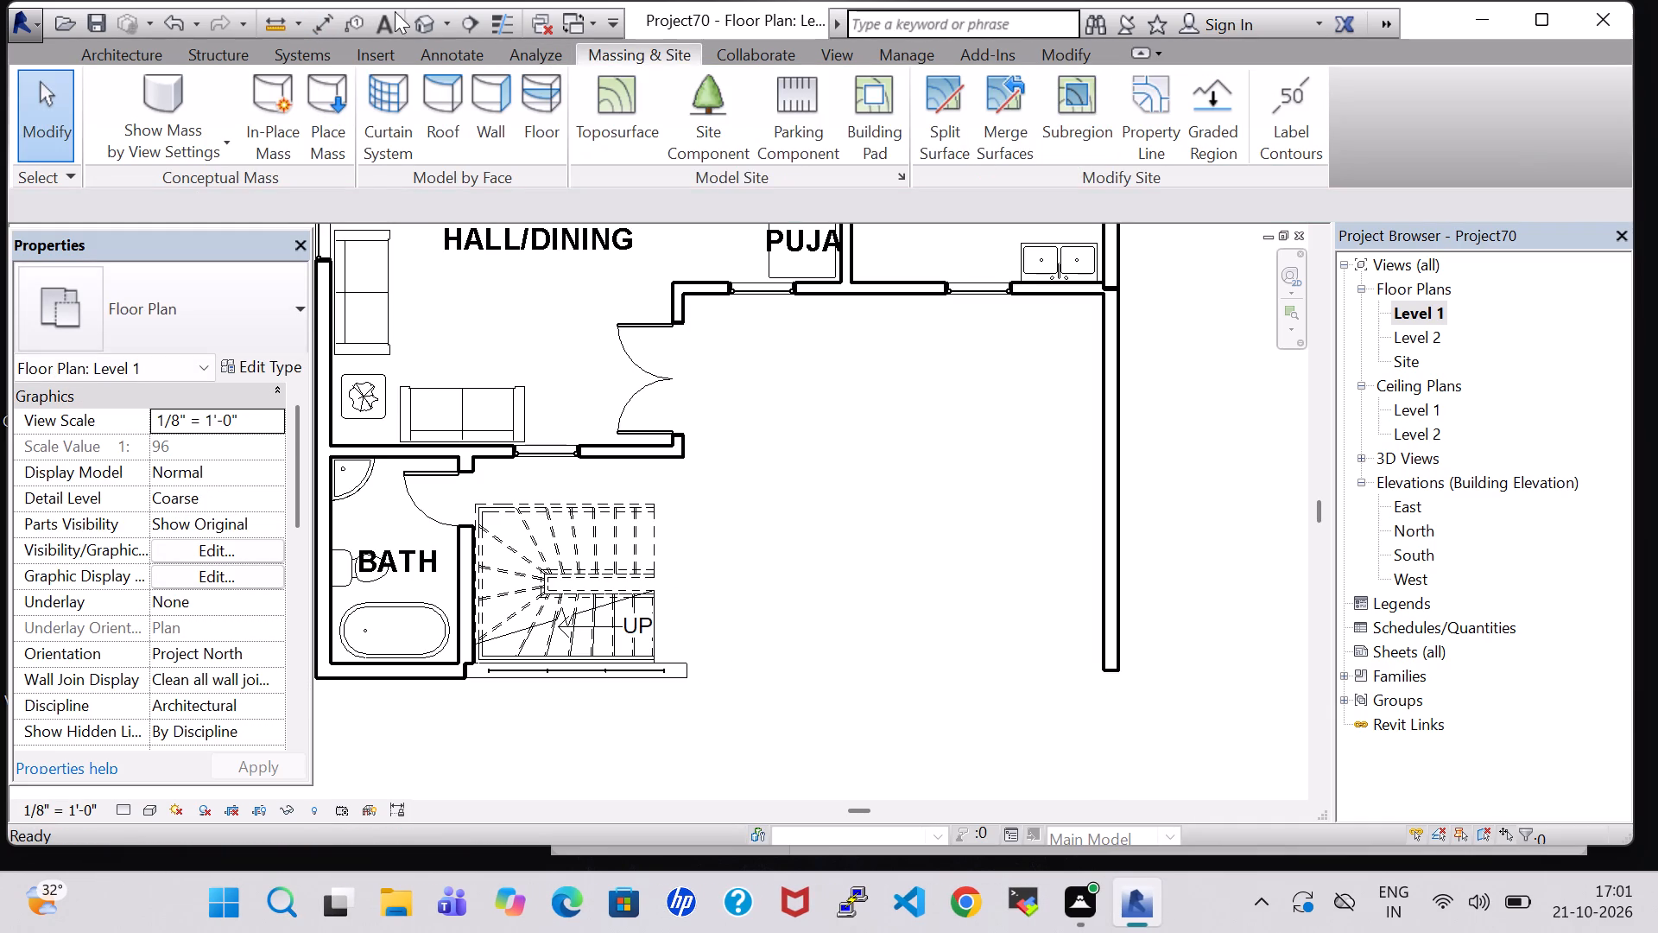
{"action": "left_click", "coordinate": [427, 18]}
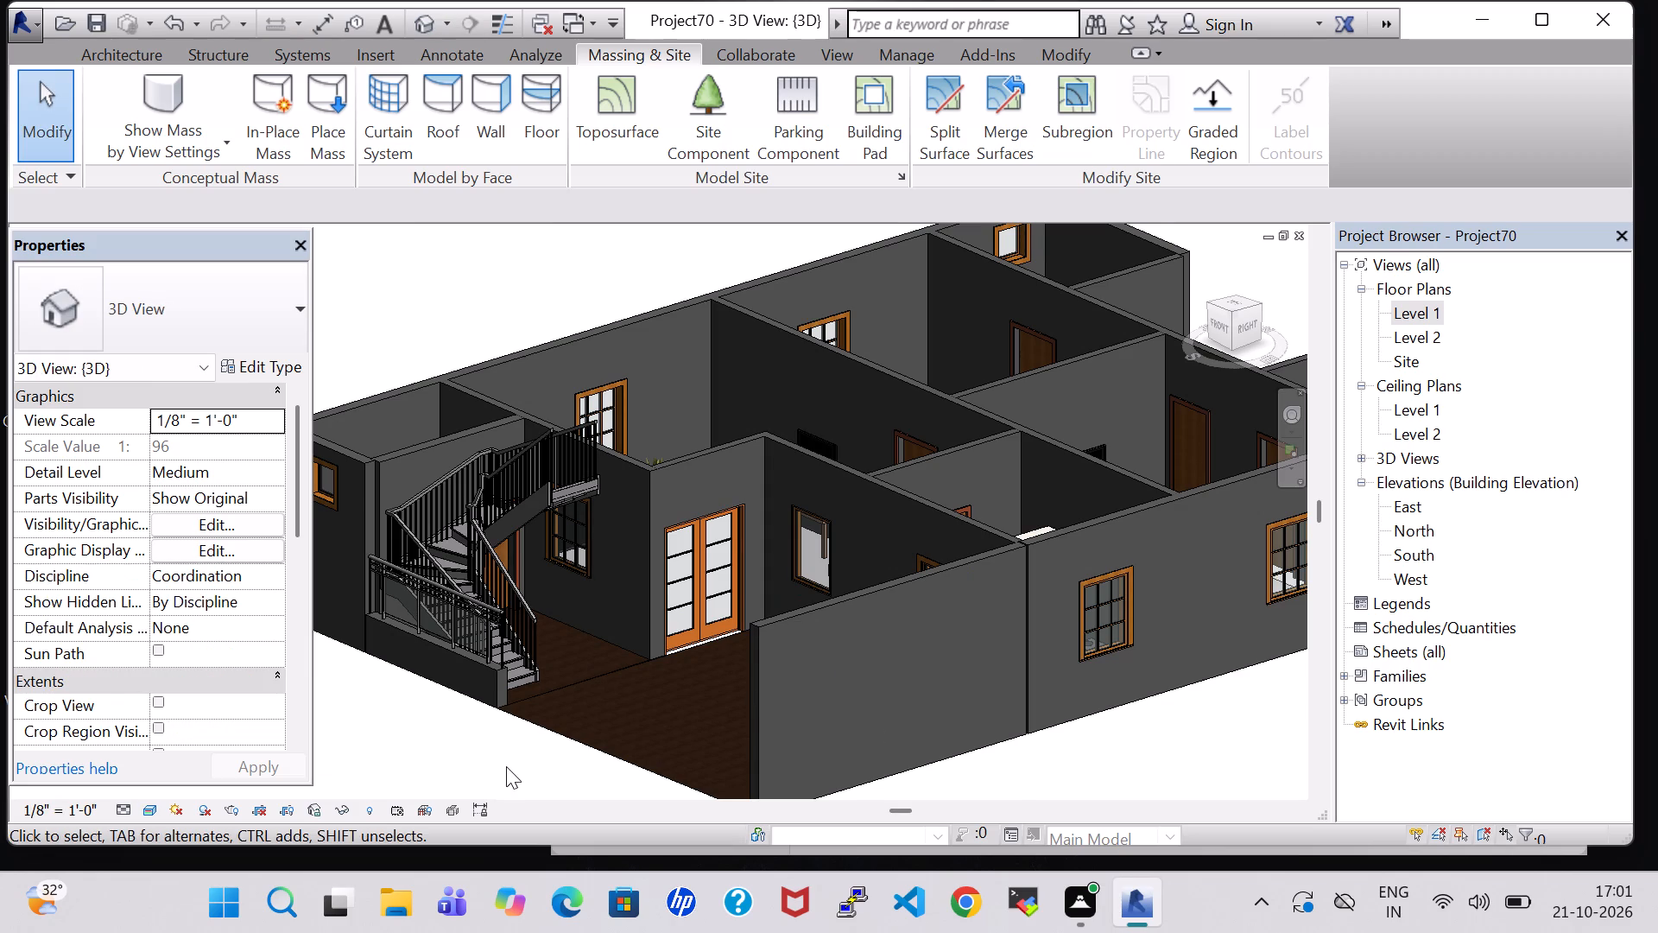
{"action": "middle_click_drag", "start_coordinate": [504, 768], "coordinate": [672, 813], "text": "shift"}
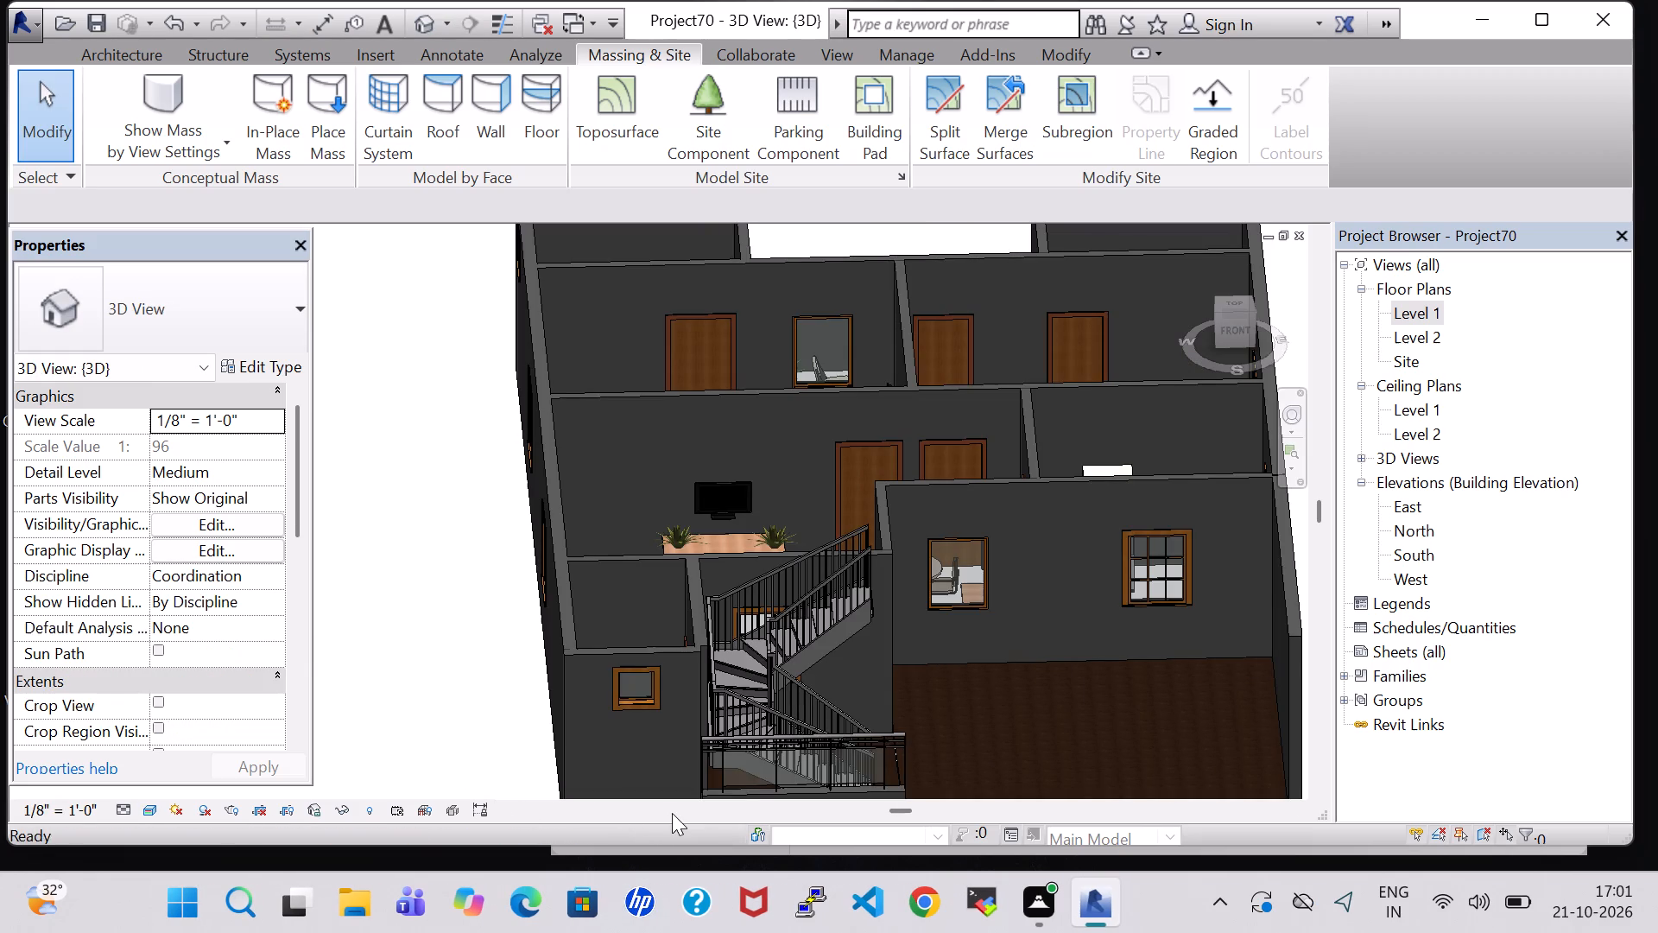
{"action": "middle_click_drag", "start_coordinate": [873, 709], "coordinate": [808, 695], "text": "shift"}
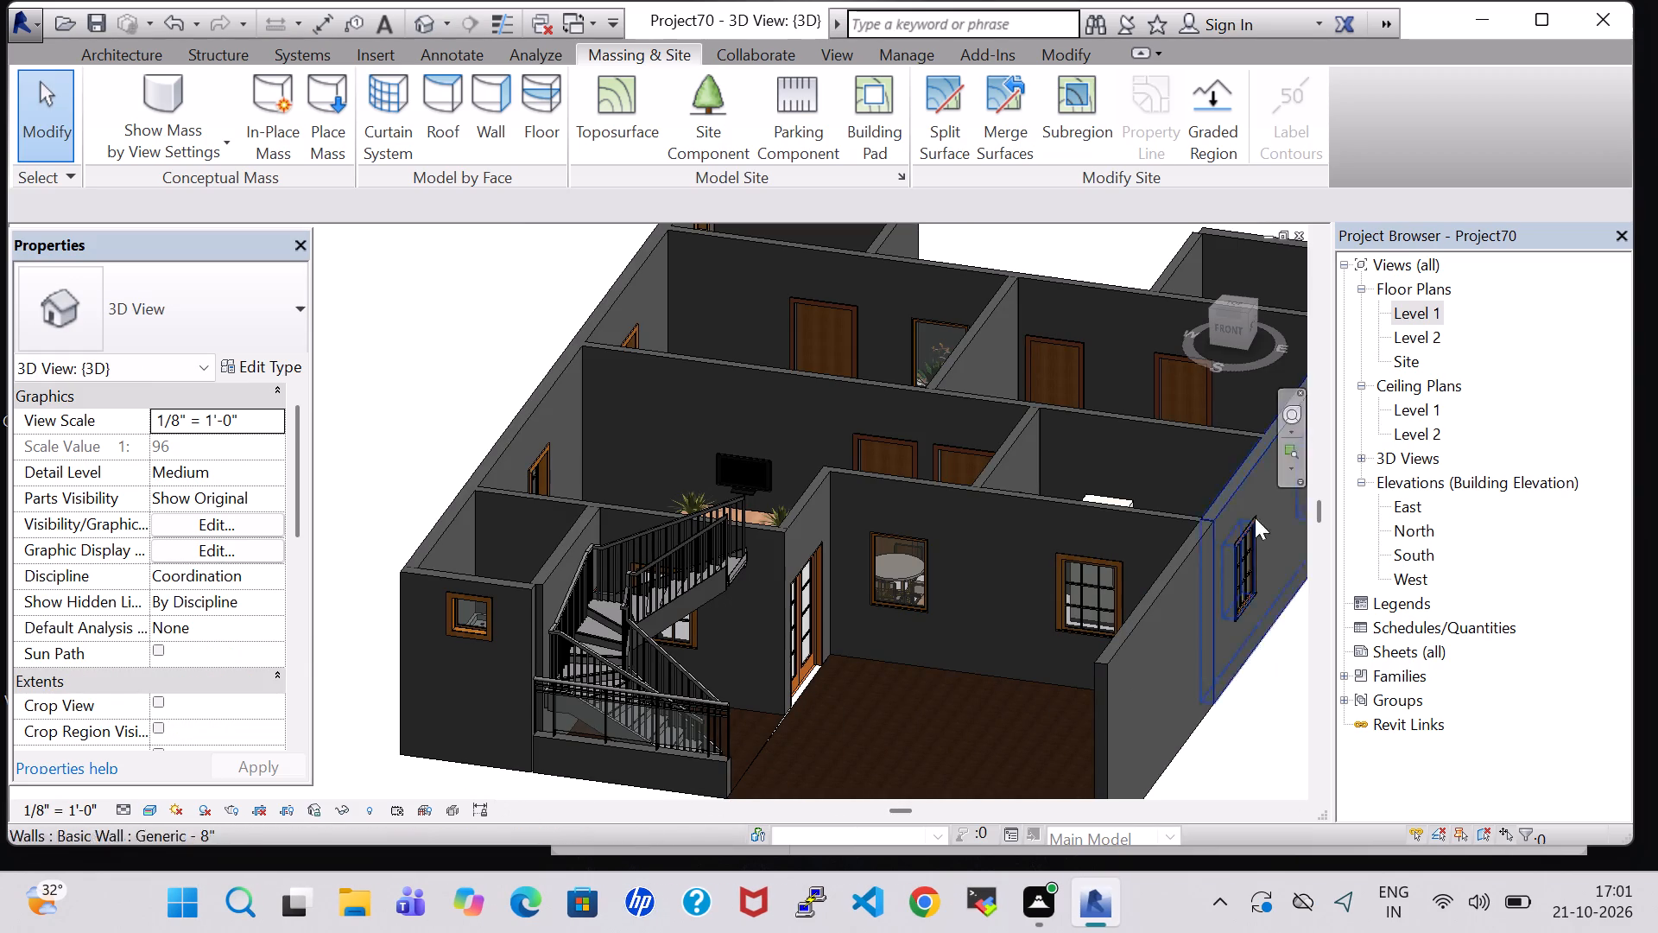
Load the RPC Beetle entourage family and place the car on the Level 1 plan in the front area, alongside the far side wall.
{"action": "double_click", "coordinate": [1411, 321]}
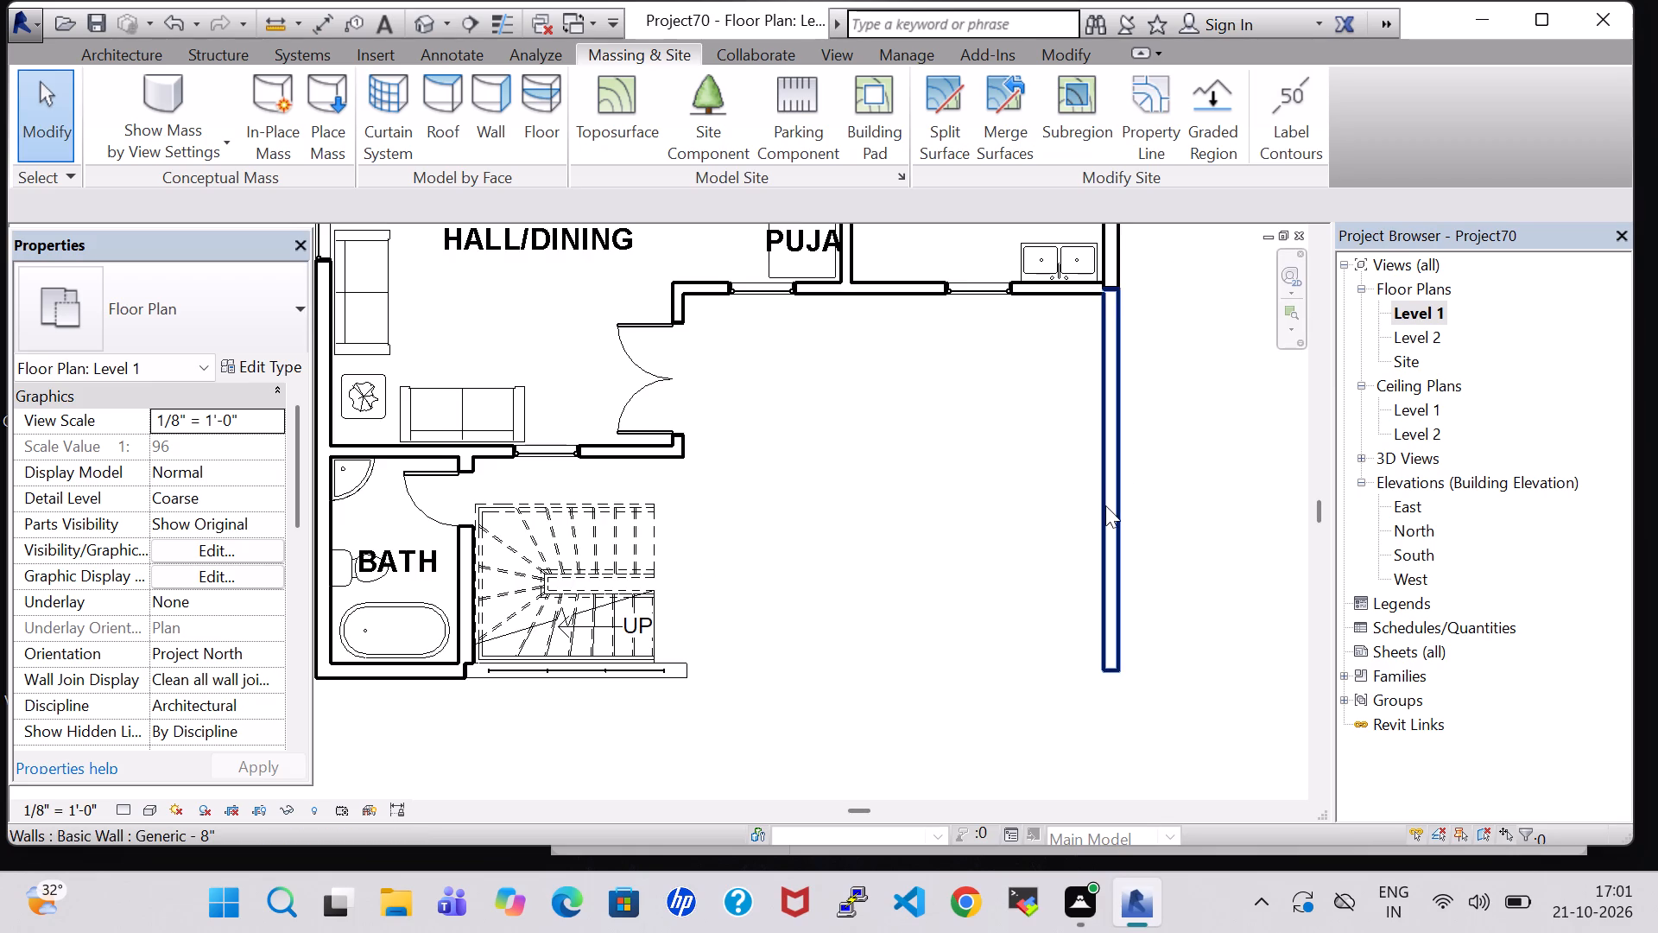
{"action": "scroll", "coordinate": [1105, 505], "scroll_direction": "down", "scroll_amount": 2}
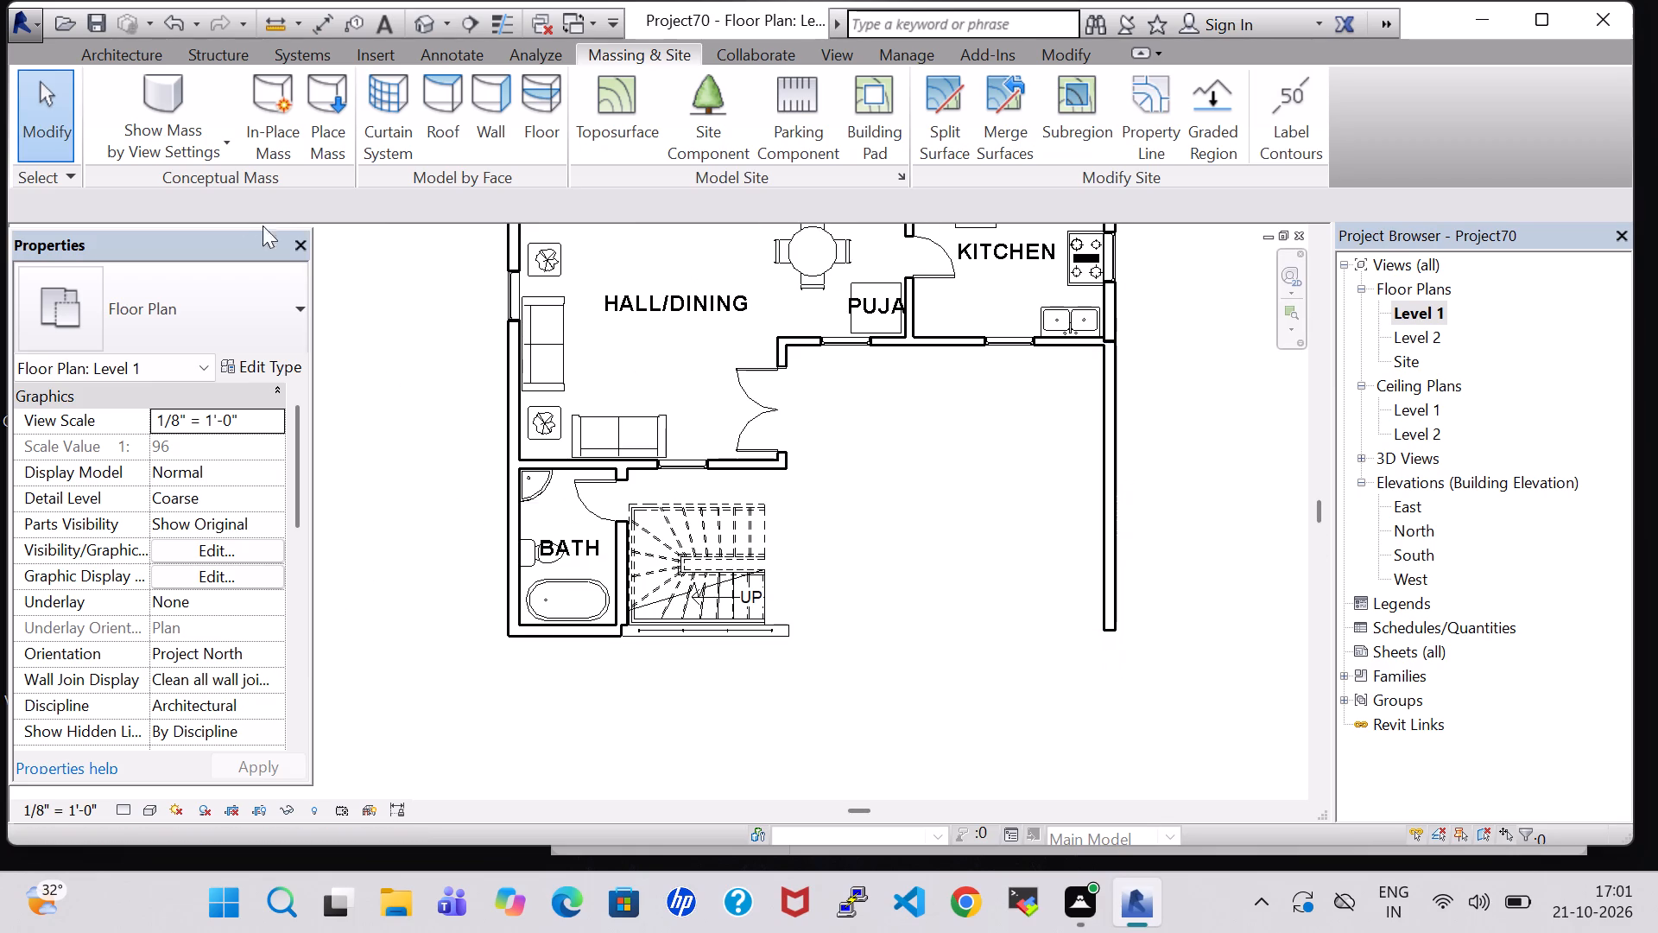
{"action": "left_click", "coordinate": [123, 54]}
{"action": "left_click", "coordinate": [225, 111]}
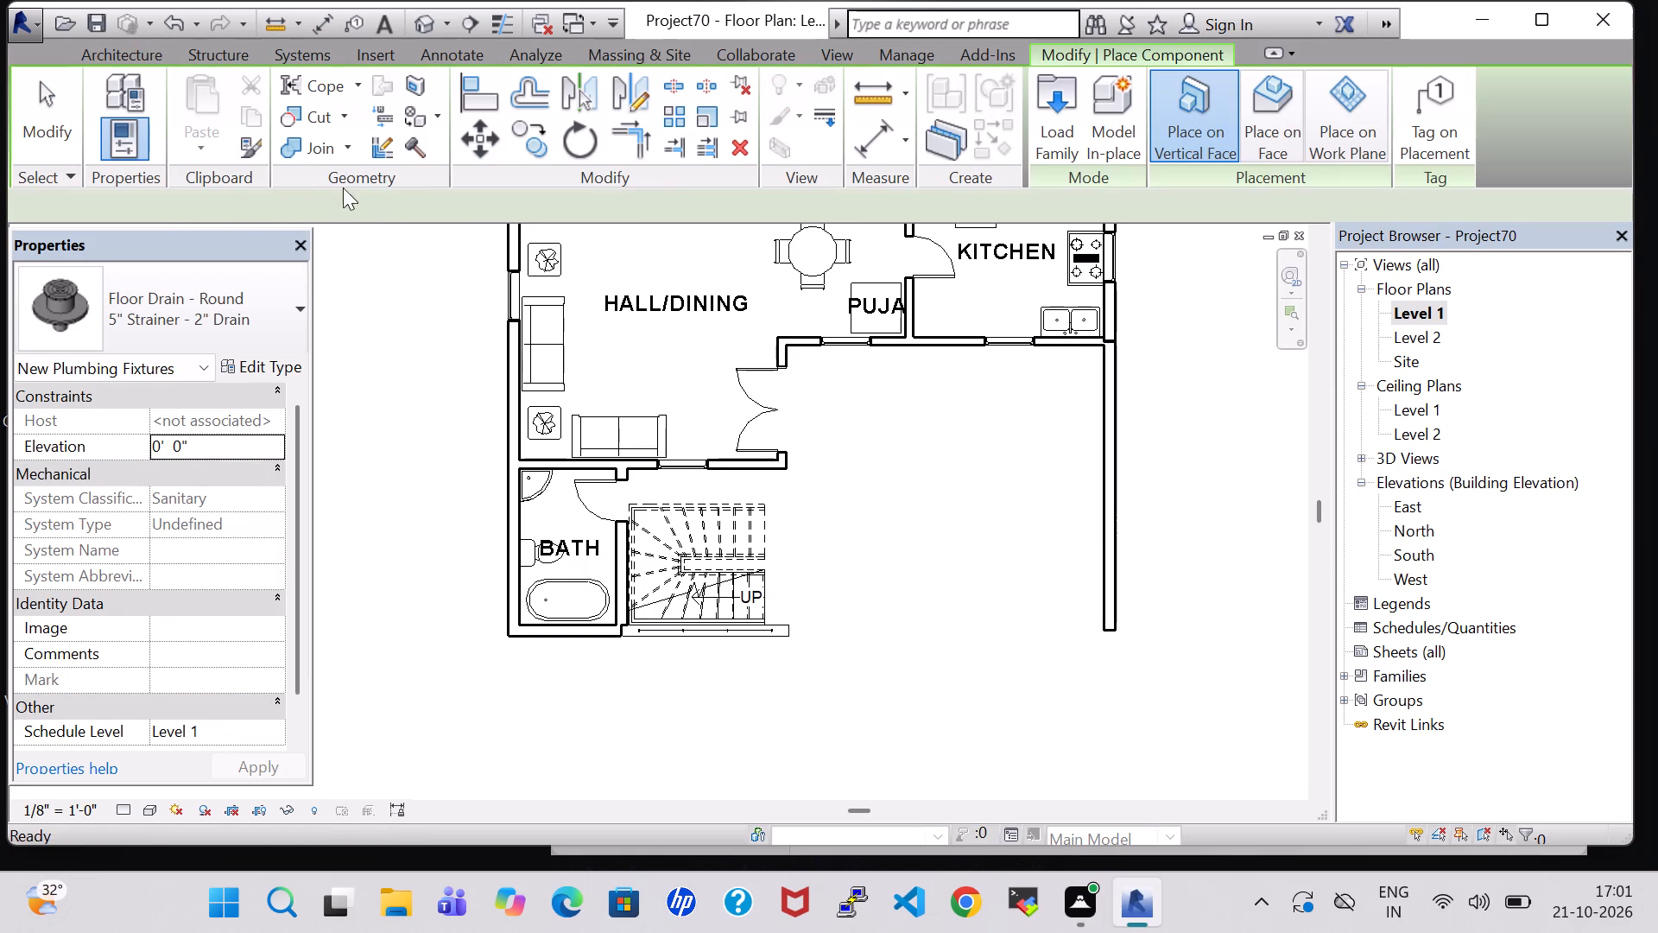
{"action": "left_click", "coordinate": [1046, 117]}
{"action": "double_click", "coordinate": [752, 568]}
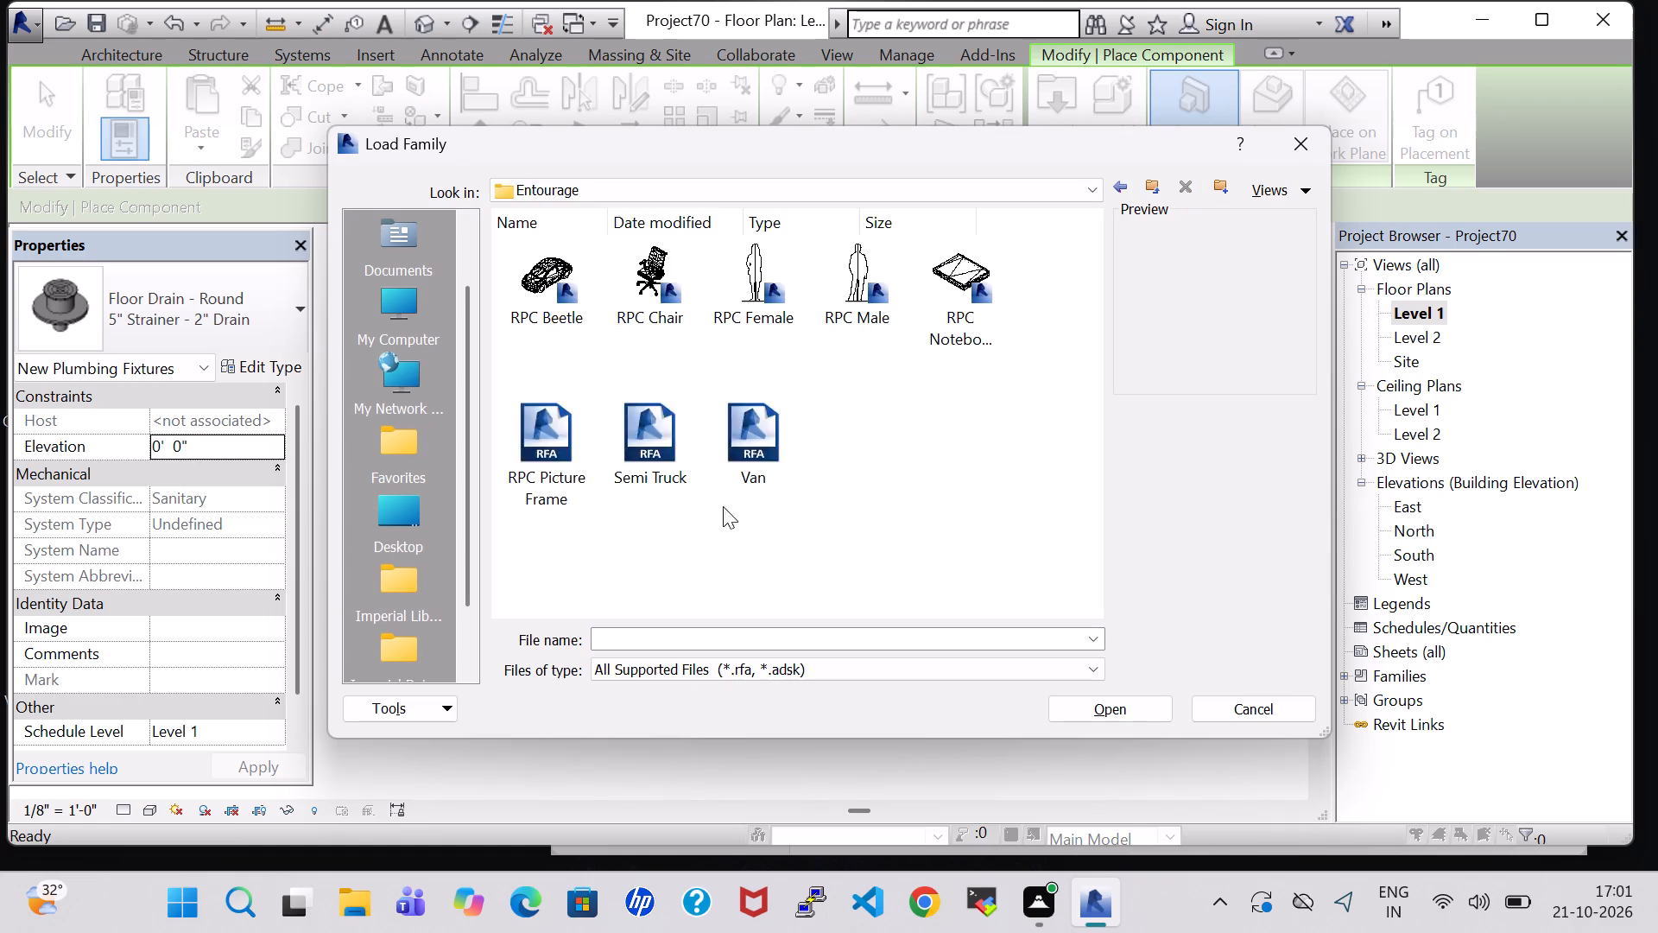
{"action": "left_click", "coordinate": [555, 276]}
{"action": "left_click", "coordinate": [1115, 695]}
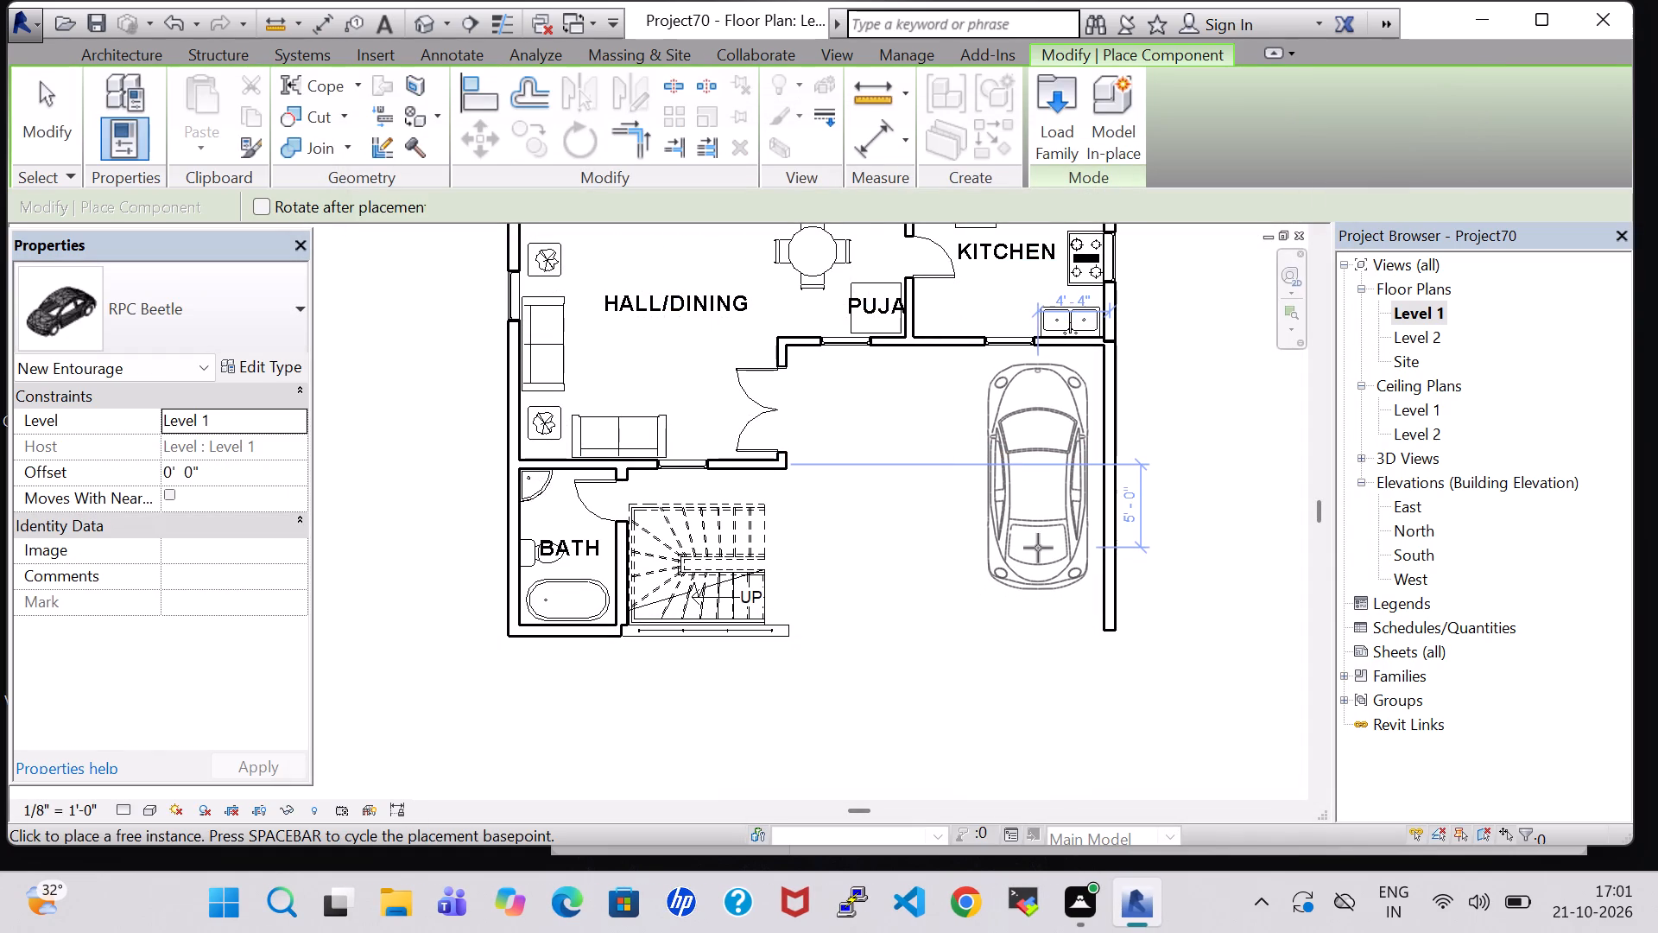
{"action": "scroll", "coordinate": [1038, 548], "scroll_direction": "up", "scroll_amount": 2}
{"action": "left_click", "coordinate": [1045, 548]}
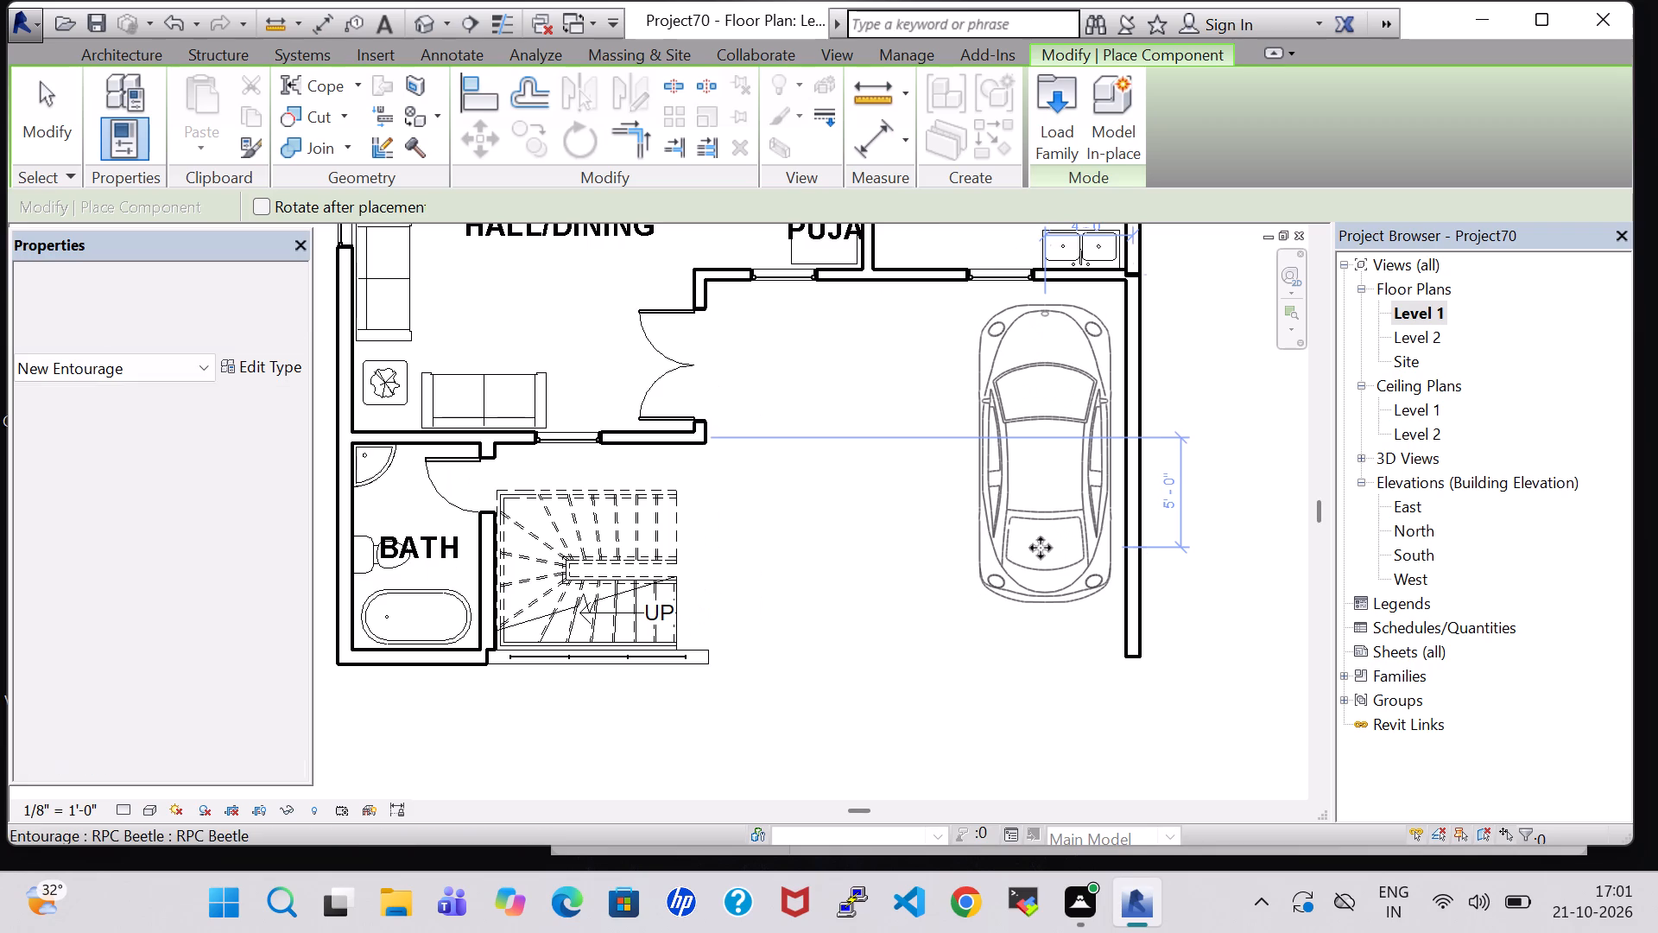
{"action": "key", "text": "Escape"}
{"action": "key", "text": "Escape"}
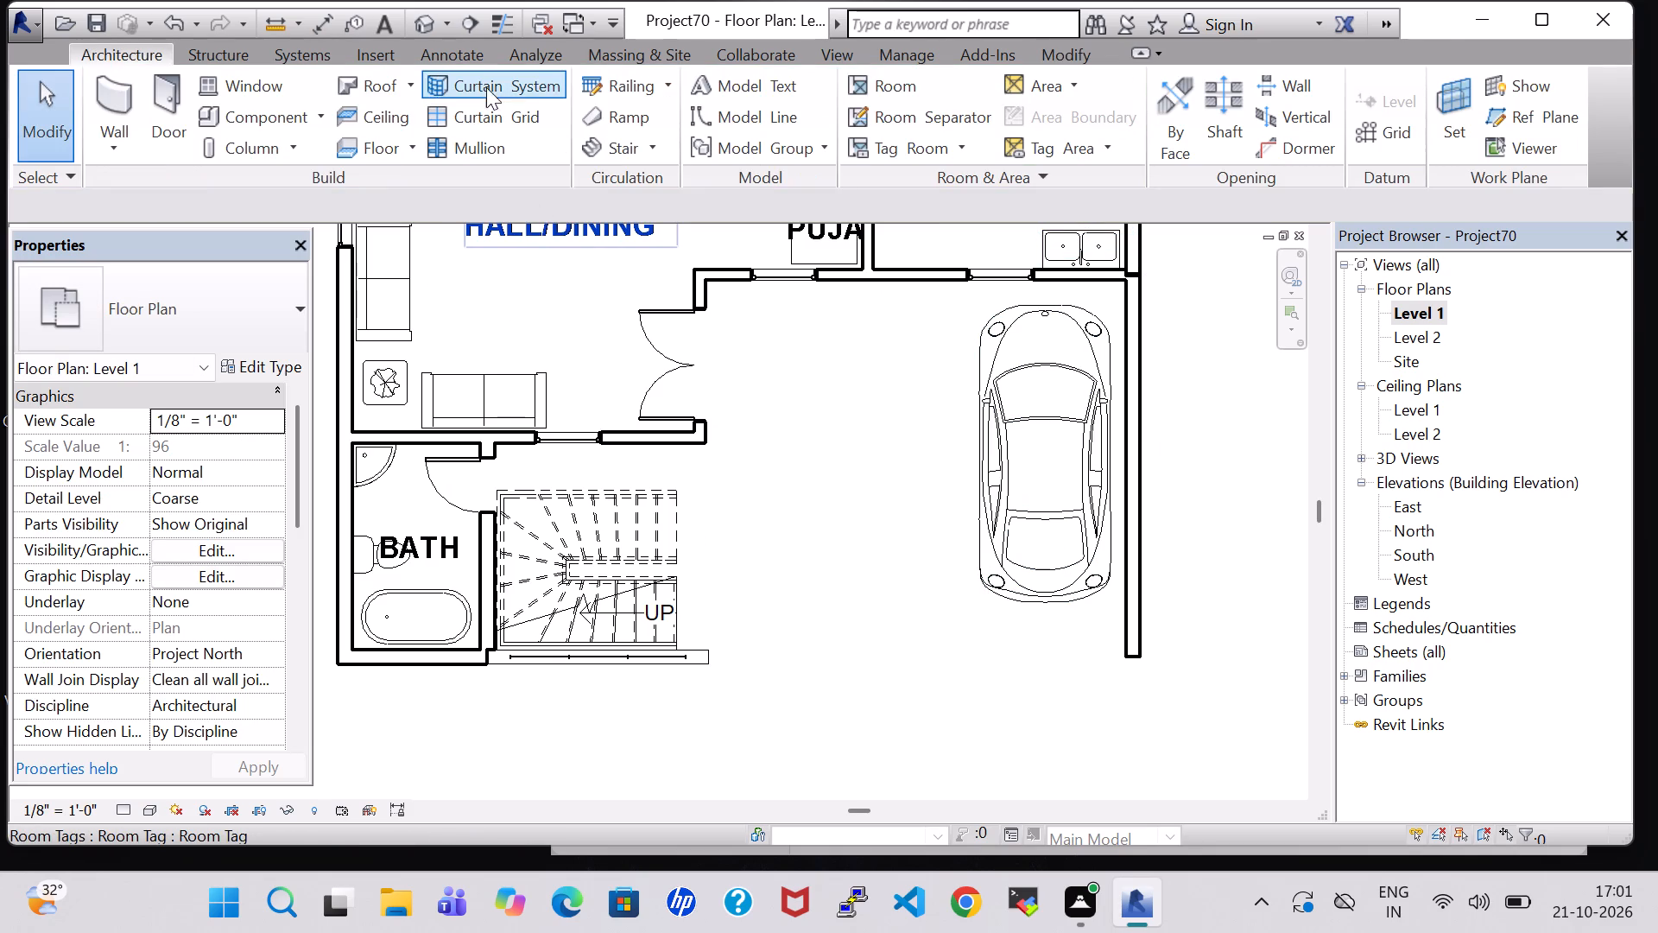
Place a 9' x 18' - 90 deg parking space around the car, rotated so its long edge runs along the side wall.
{"action": "left_click", "coordinate": [613, 55]}
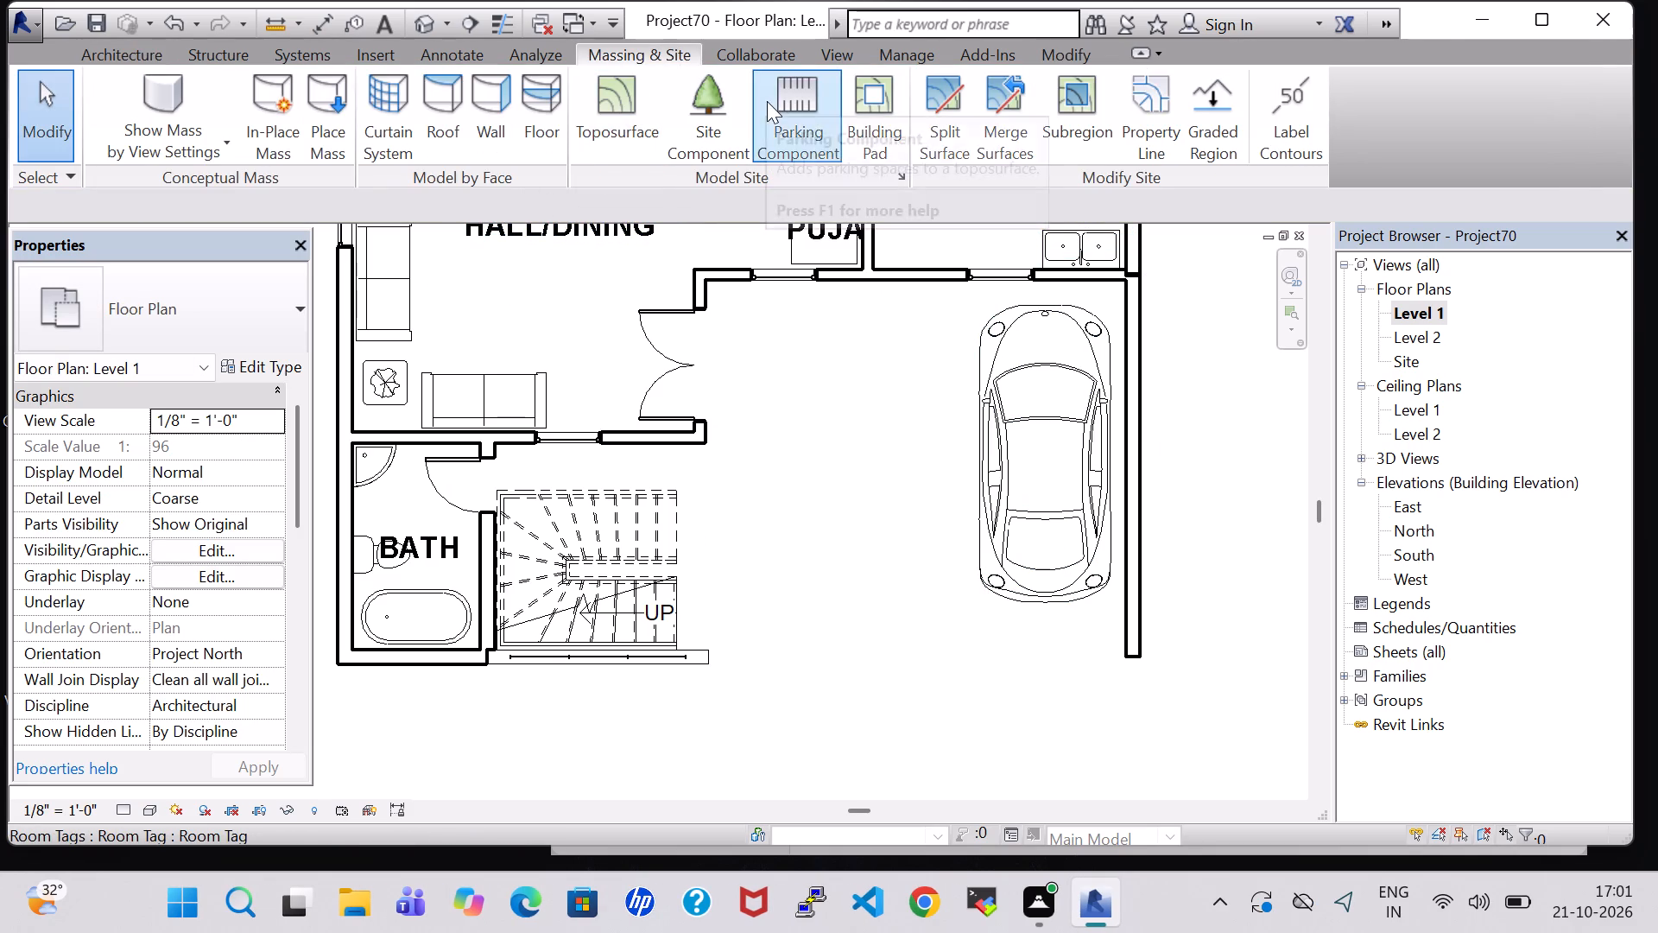
{"action": "left_click", "coordinate": [767, 101]}
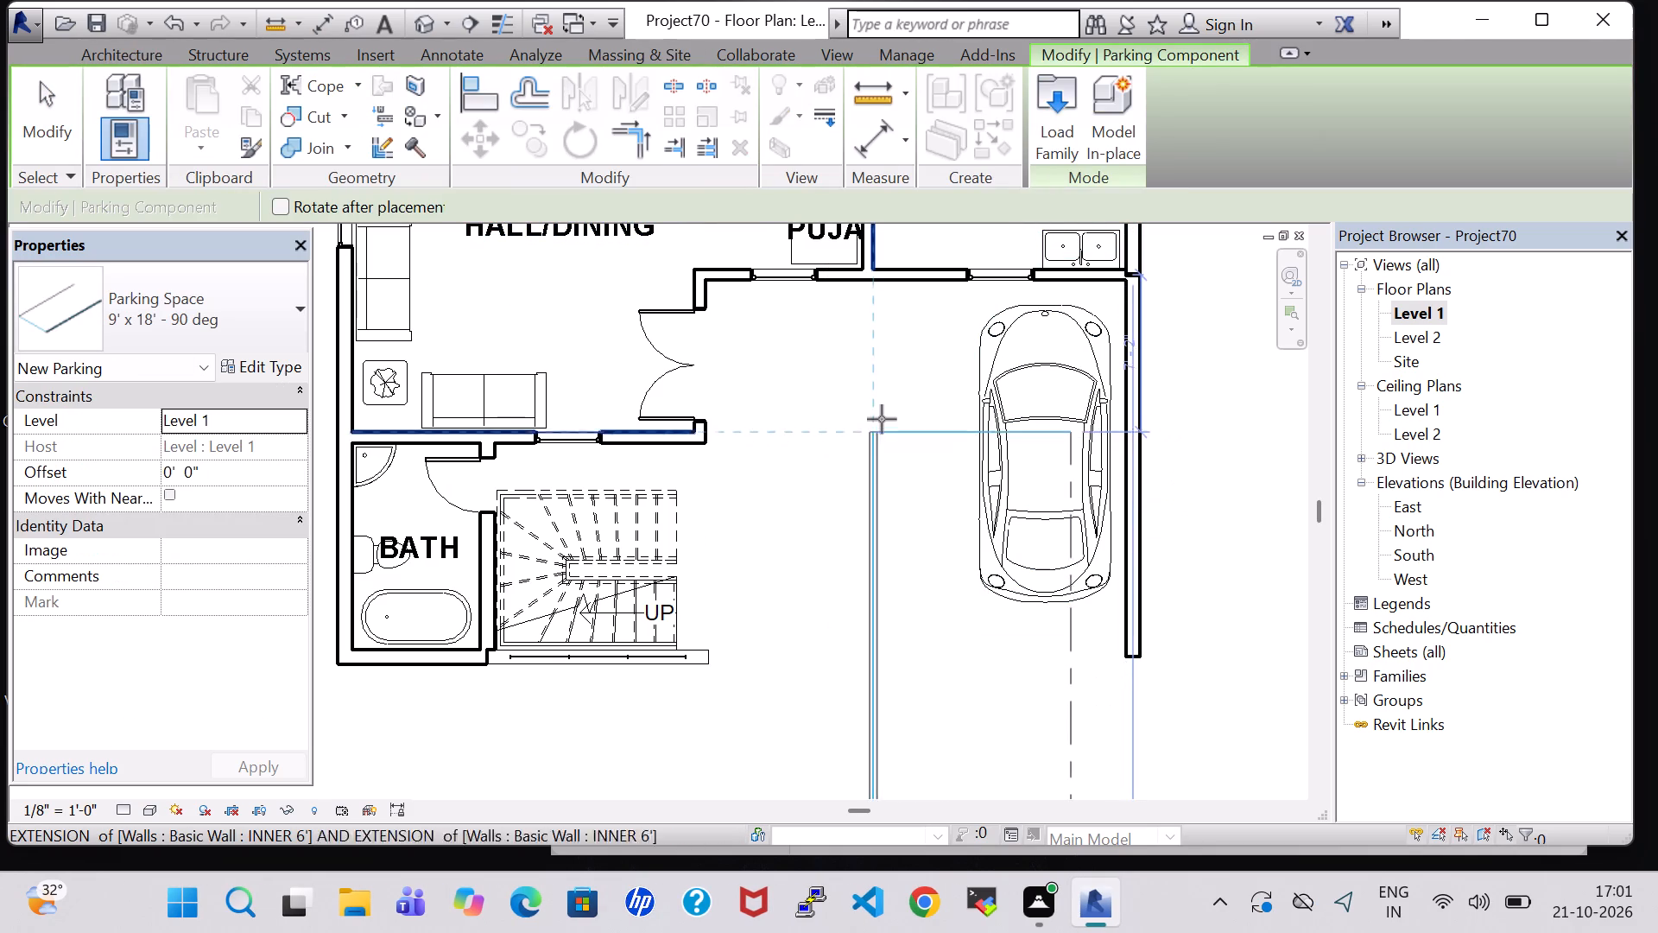
{"action": "key", "text": "space"}
{"action": "key", "text": "space"}
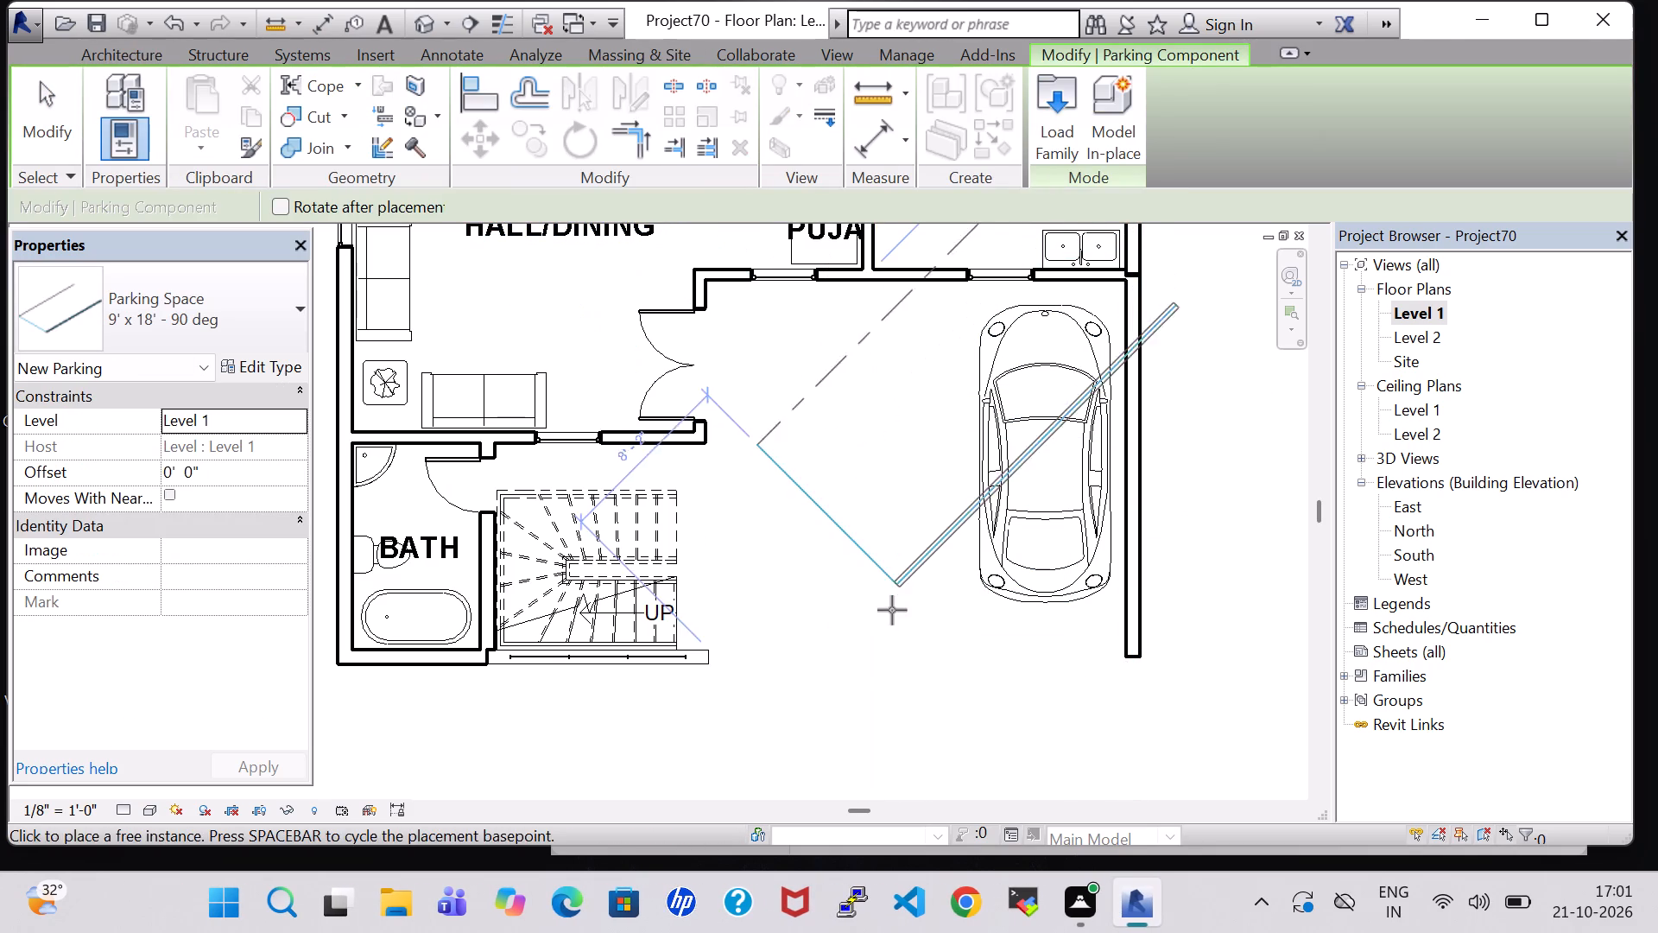
{"action": "key", "text": "space"}
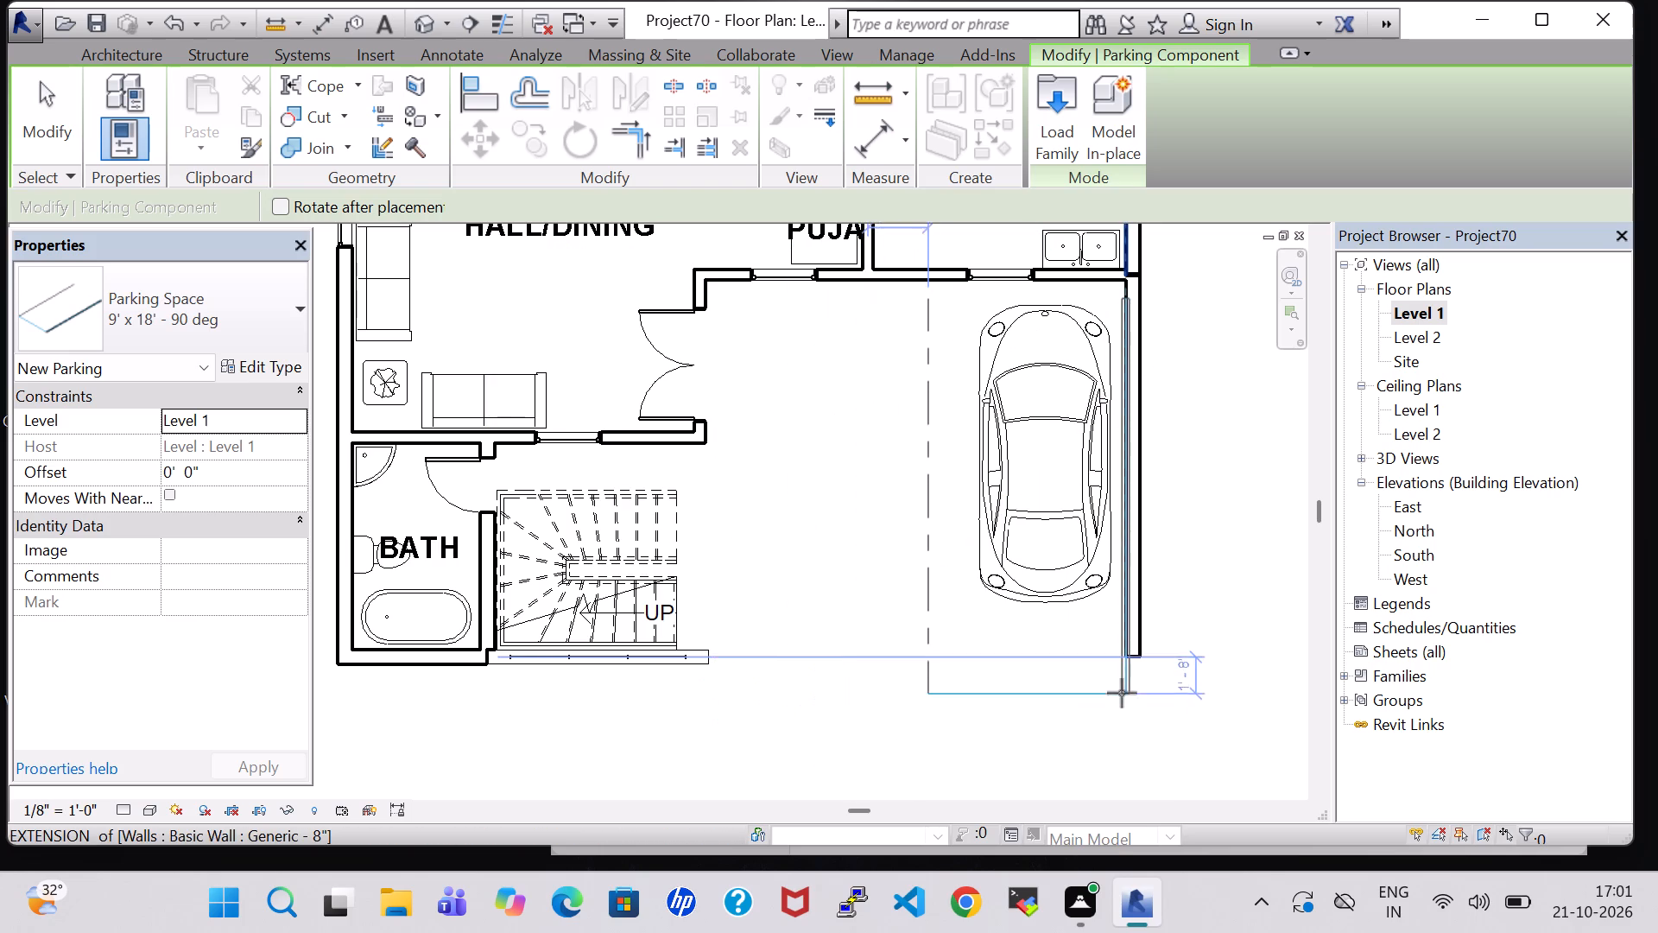
{"action": "left_click", "coordinate": [1117, 682]}
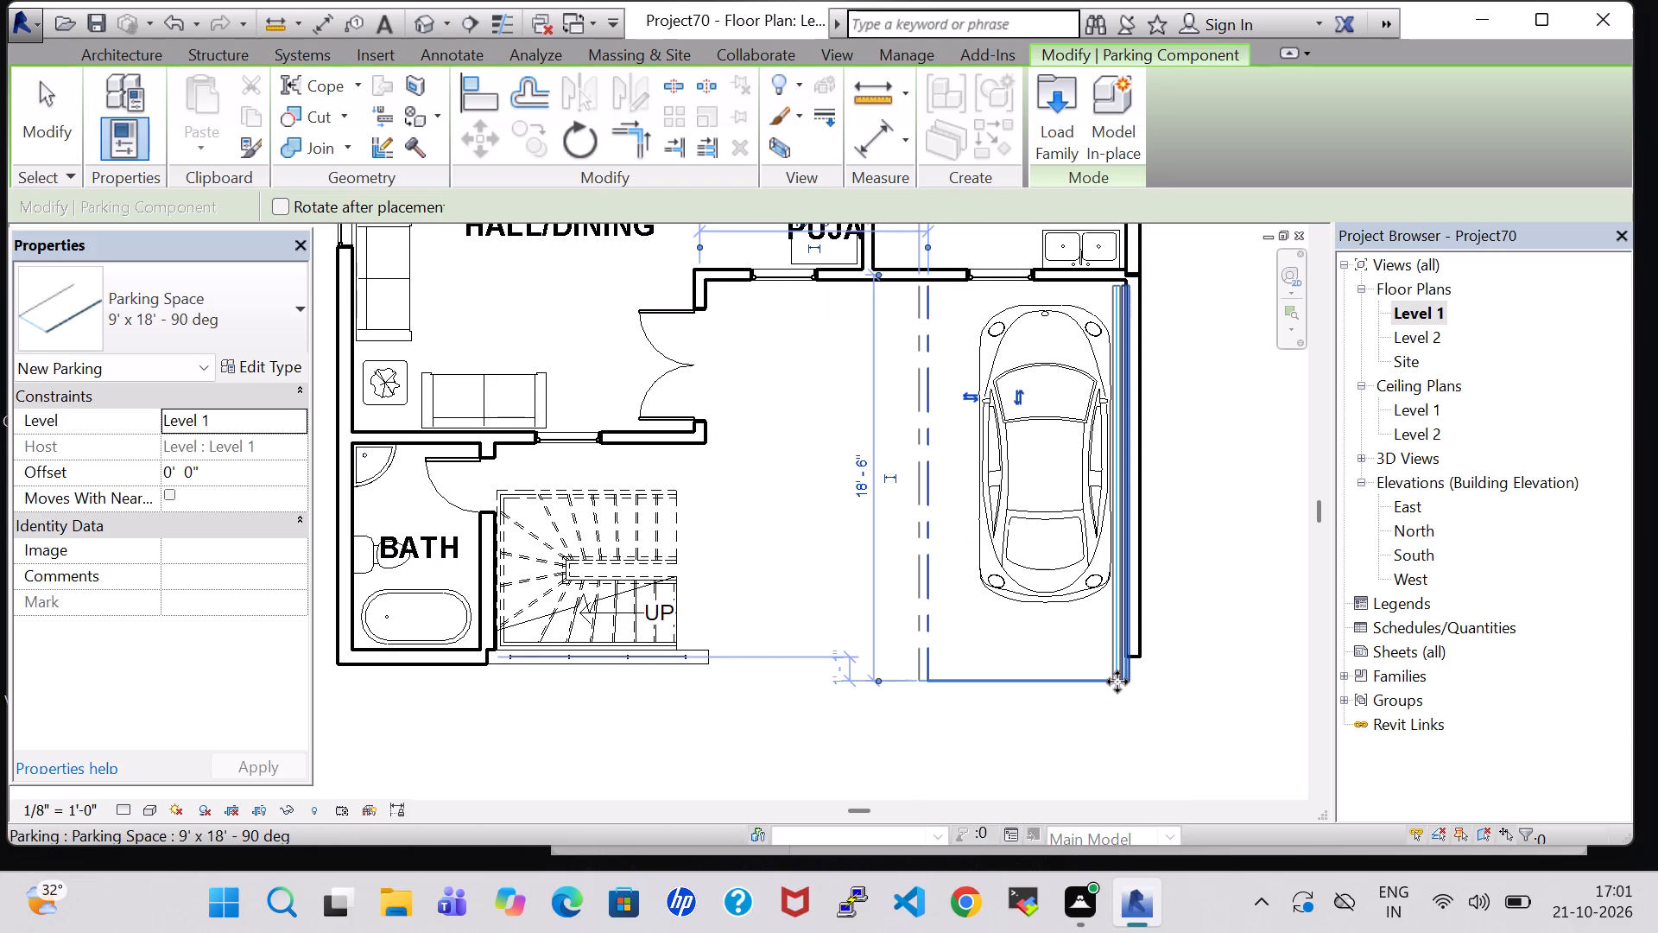
{"action": "key", "text": "Escape"}
{"action": "key", "text": "Escape"}
Edit the parking space's type parameters, setting pw to 7' 0" and pl to 14' 0".
{"action": "left_click", "coordinate": [1071, 686]}
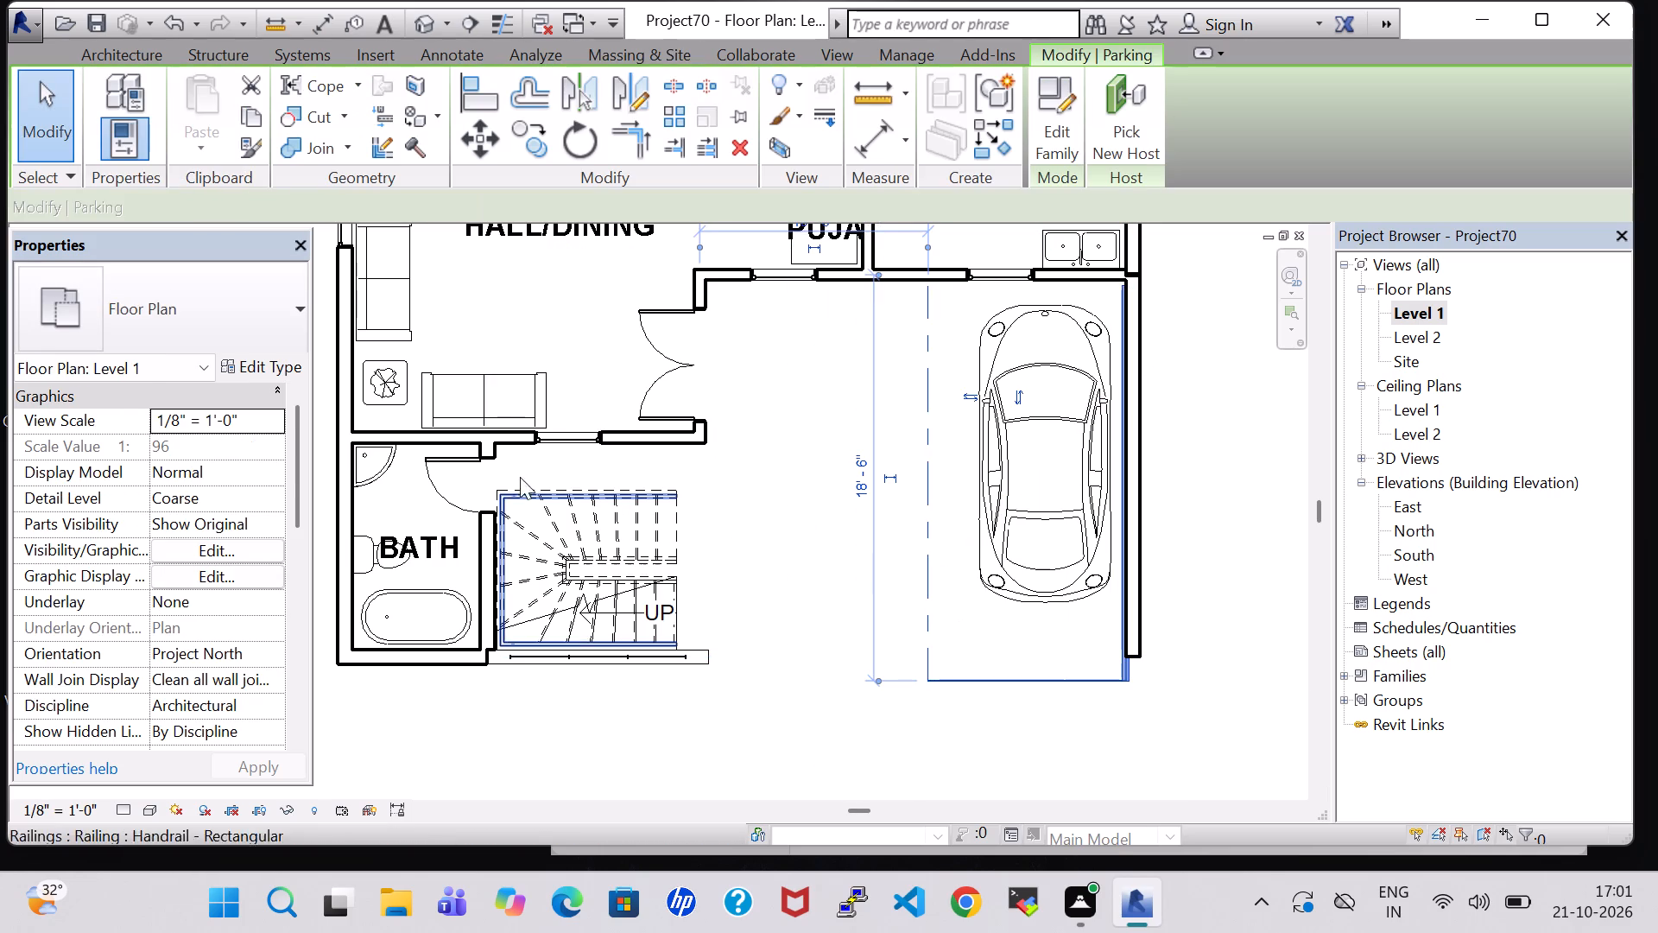
{"action": "left_click", "coordinate": [249, 357]}
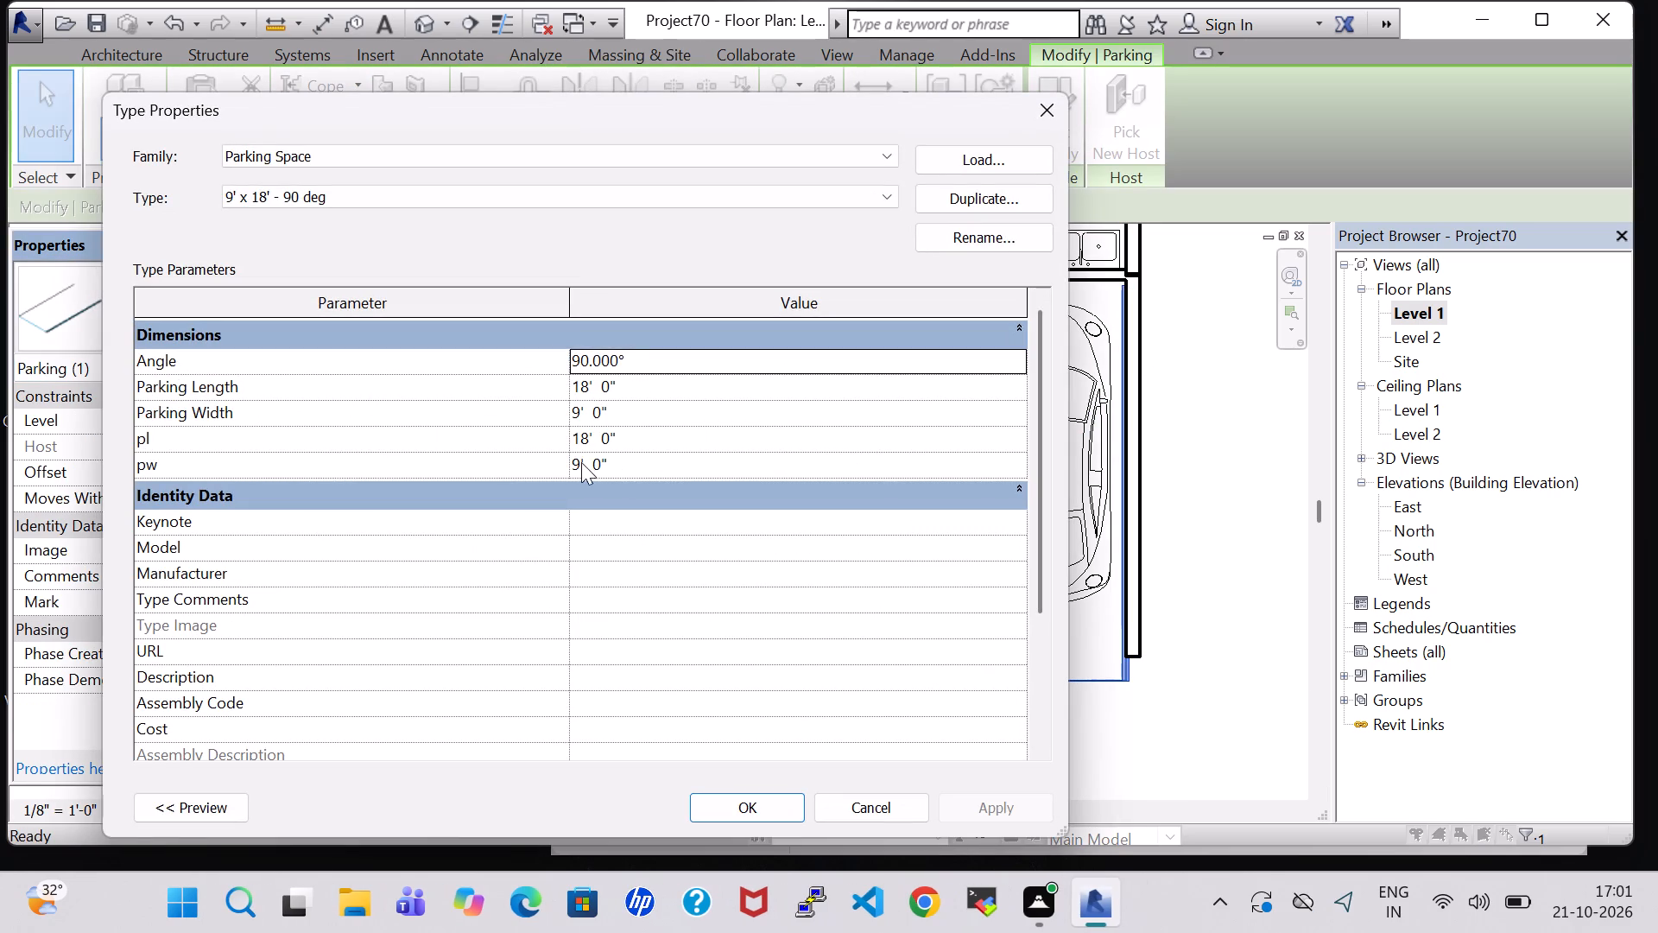
{"action": "left_click", "coordinate": [581, 462]}
{"action": "key", "text": "BackSpace"}
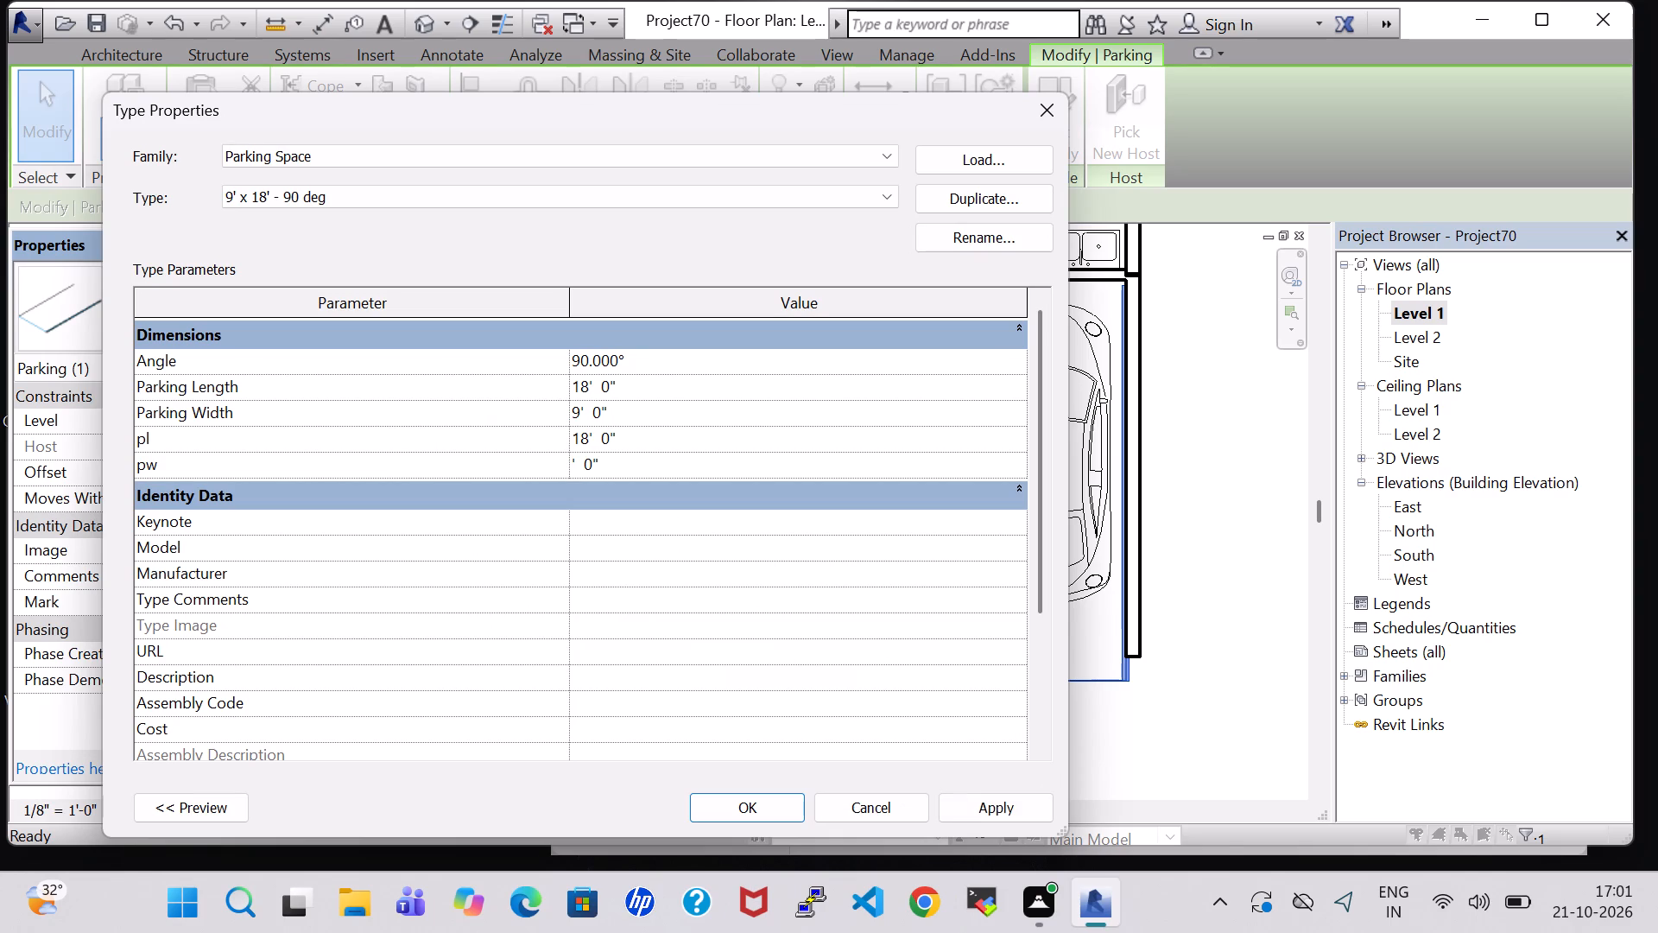
{"action": "key", "text": "7"}
{"action": "double_click", "coordinate": [587, 437]}
{"action": "key", "text": "BackSpace"}
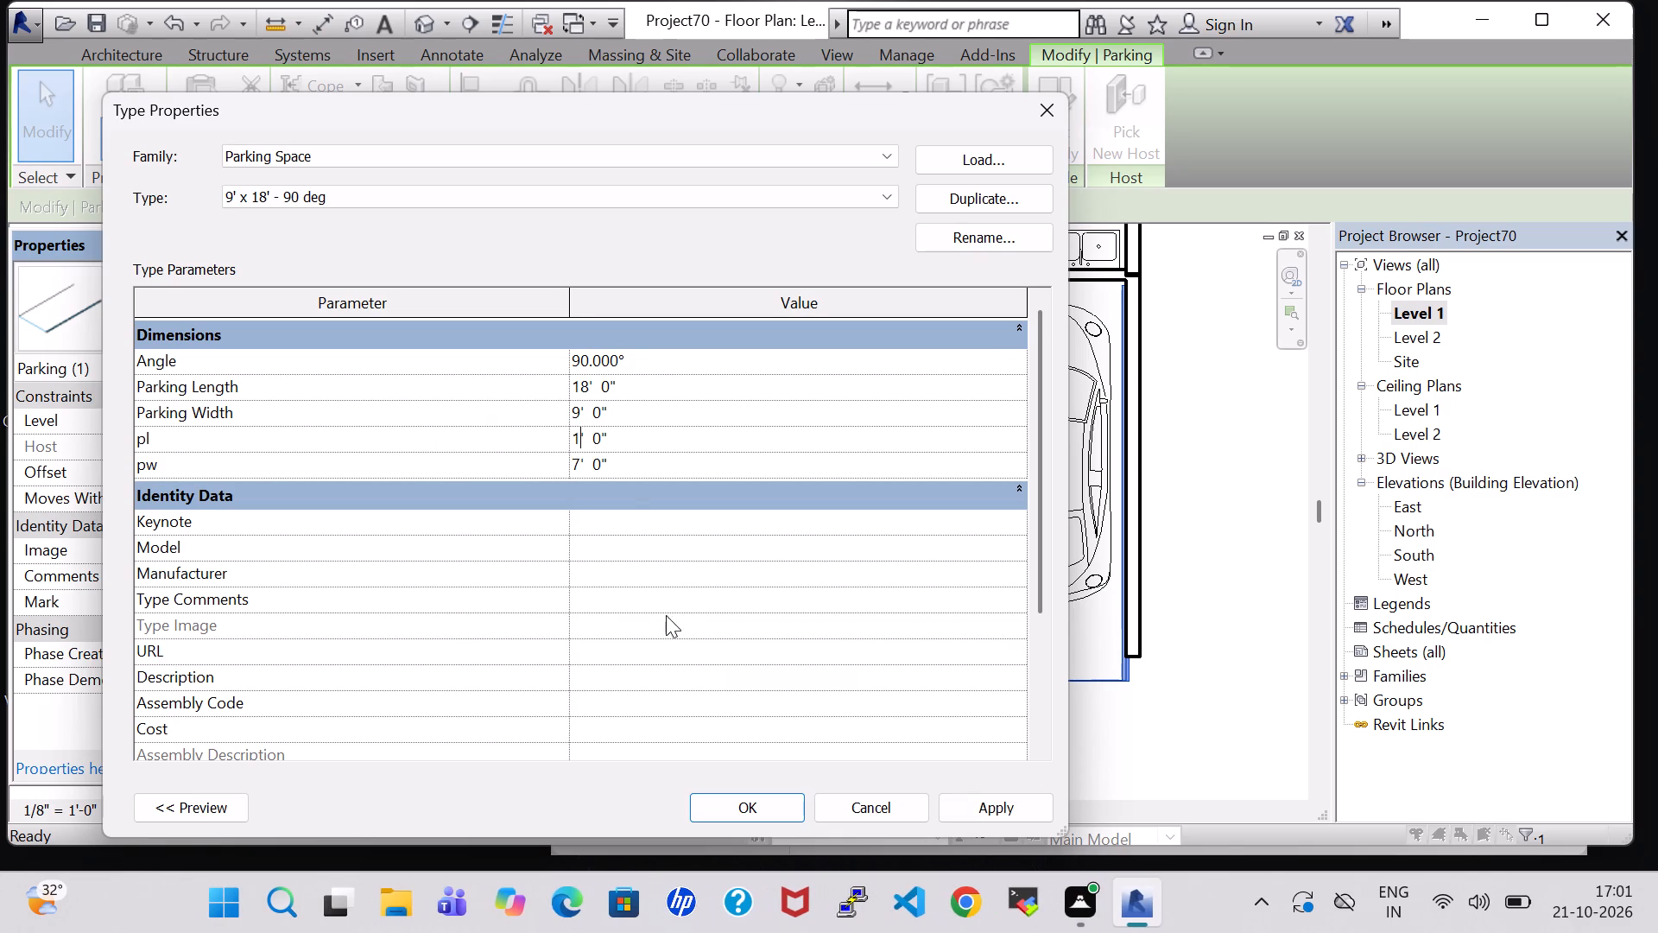
{"action": "key", "text": "4"}
{"action": "left_click", "coordinate": [728, 805]}
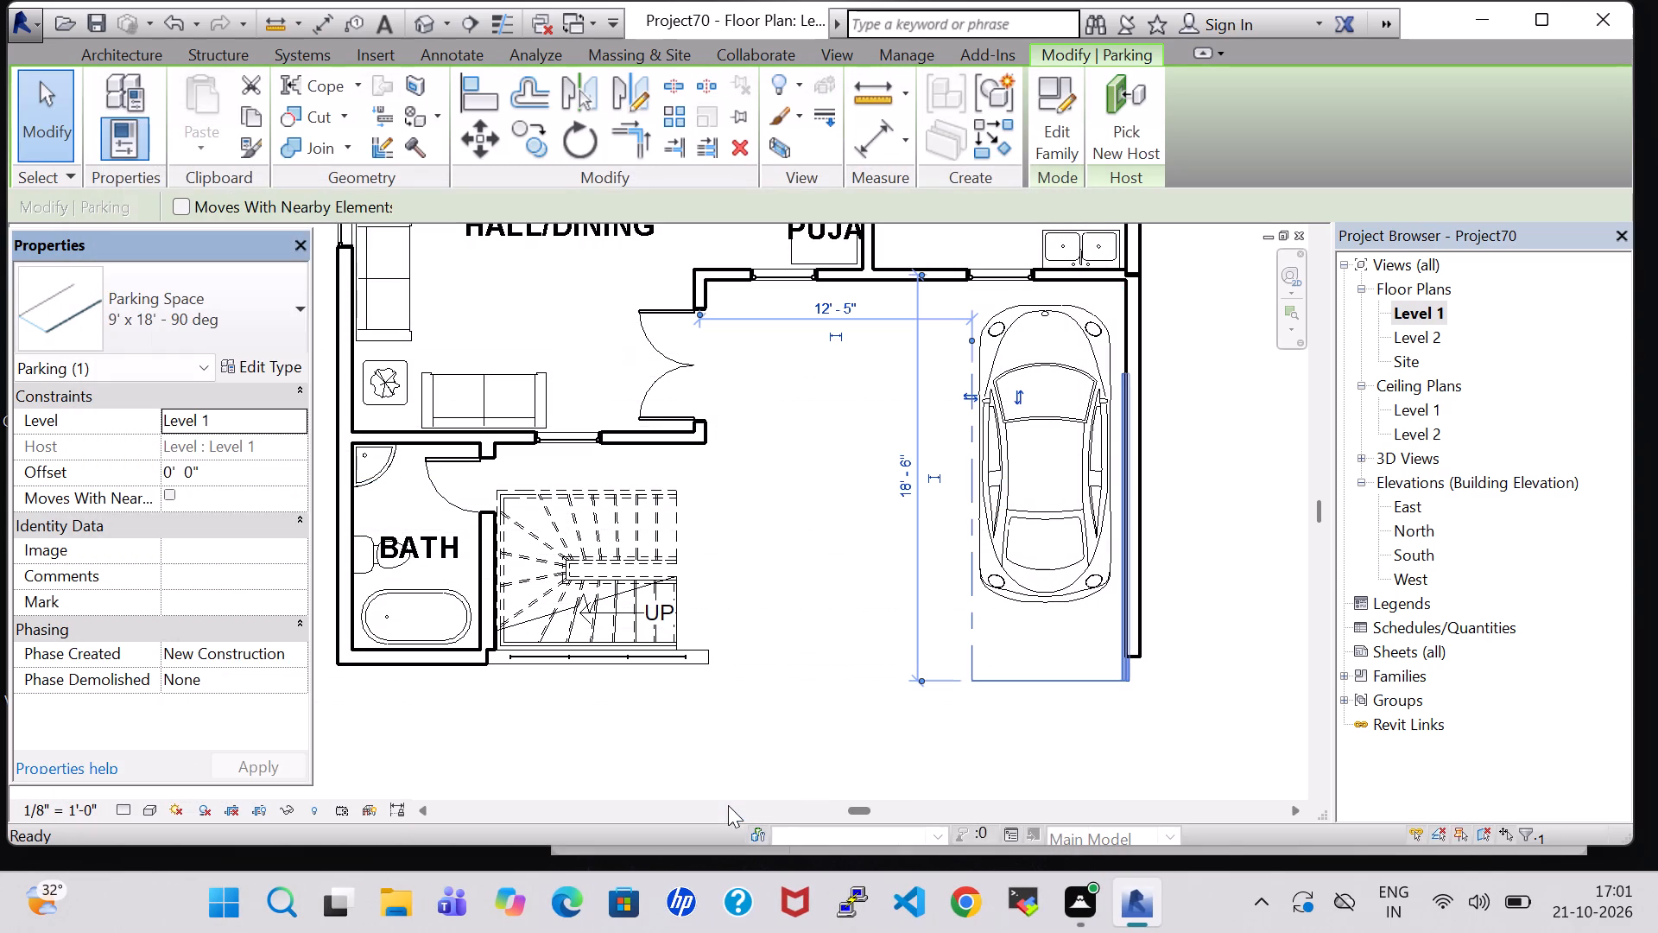
Nudge the parking space toward the kitchen wall and slightly off the side wall so its outline encloses the car.
{"action": "key", "text": "Up"}
{"action": "key", "text": "Up"}
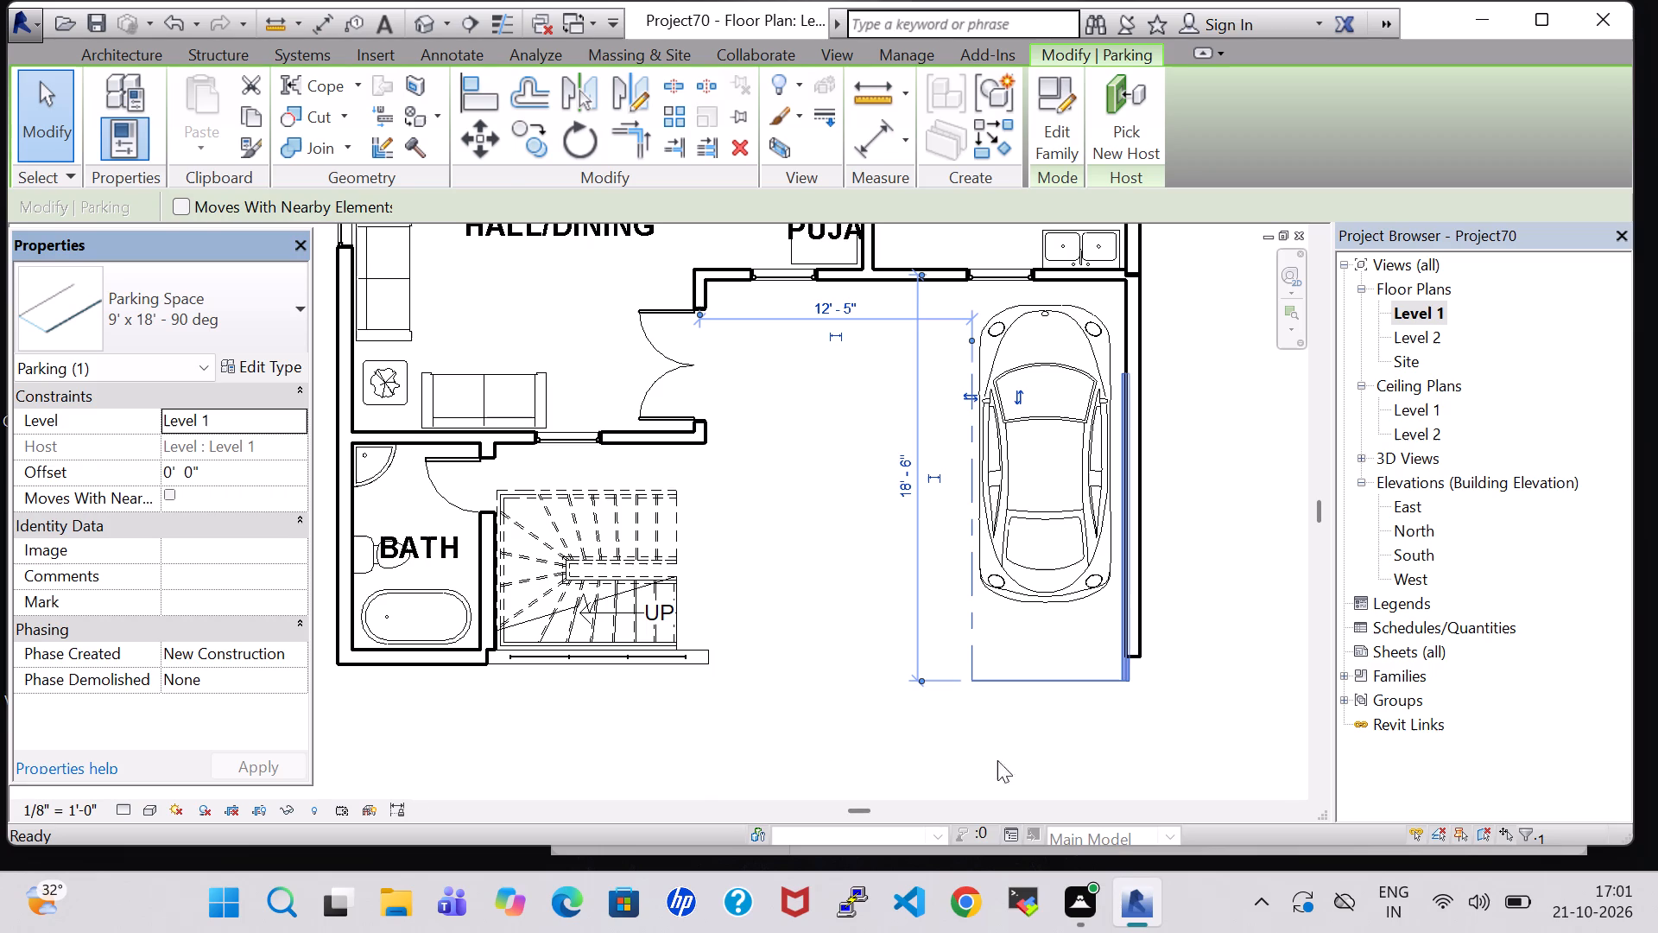
{"action": "left_click", "coordinate": [1005, 760]}
{"action": "left_click", "coordinate": [1011, 678]}
{"action": "key", "text": "Up"}
{"action": "key", "text": "Up"}
{"action": "key", "text": "Up"}
{"action": "key", "text": "Up"}
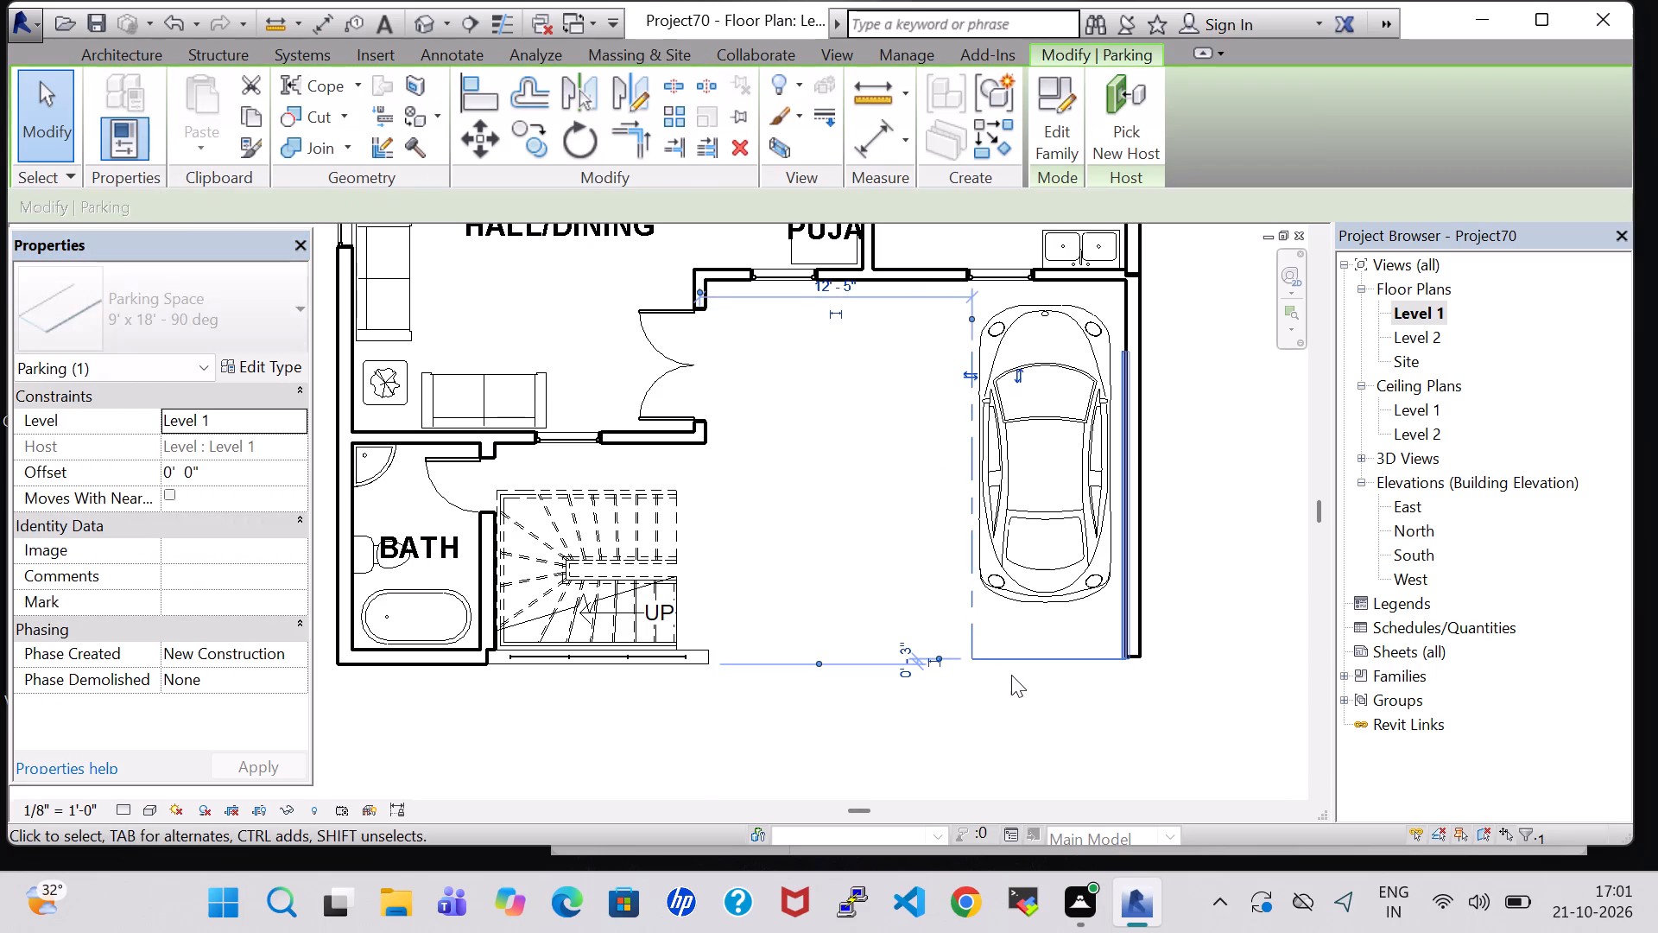
{"action": "key", "text": "Left"}
{"action": "key", "text": "Left"}
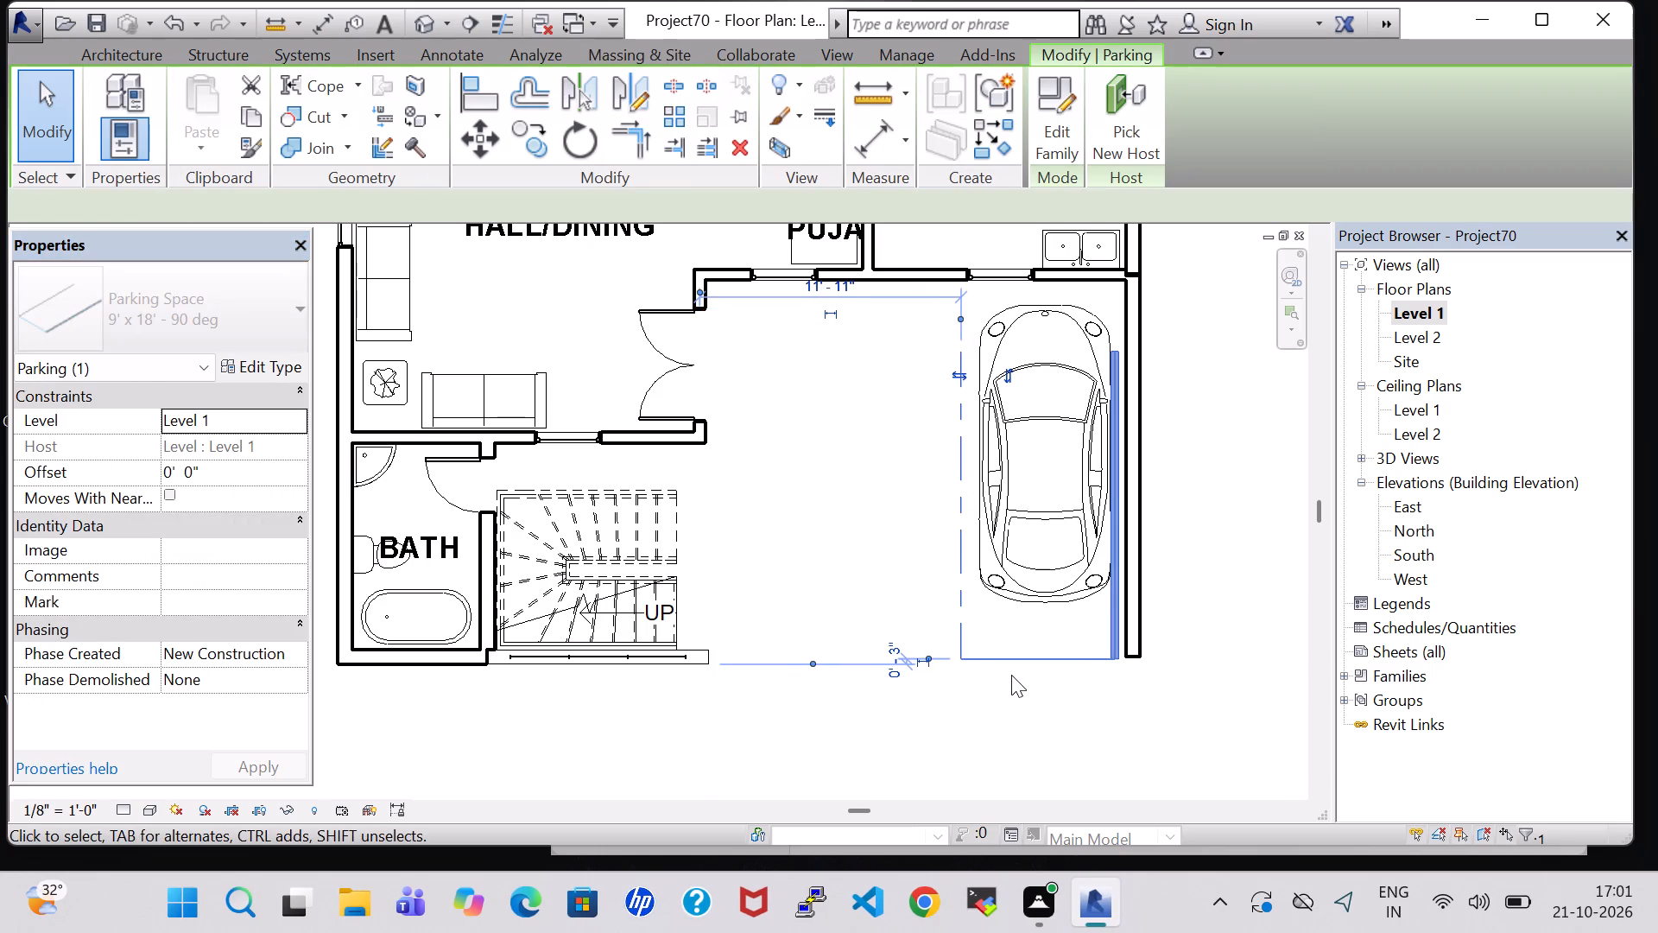
{"action": "key", "text": "Right"}
{"action": "key", "text": "Up"}
{"action": "key", "text": "Up"}
{"action": "key", "text": "Up"}
{"action": "key", "text": "Up"}
{"action": "key", "text": "Up"}
{"action": "key", "text": "Up"}
{"action": "key", "text": "Up"}
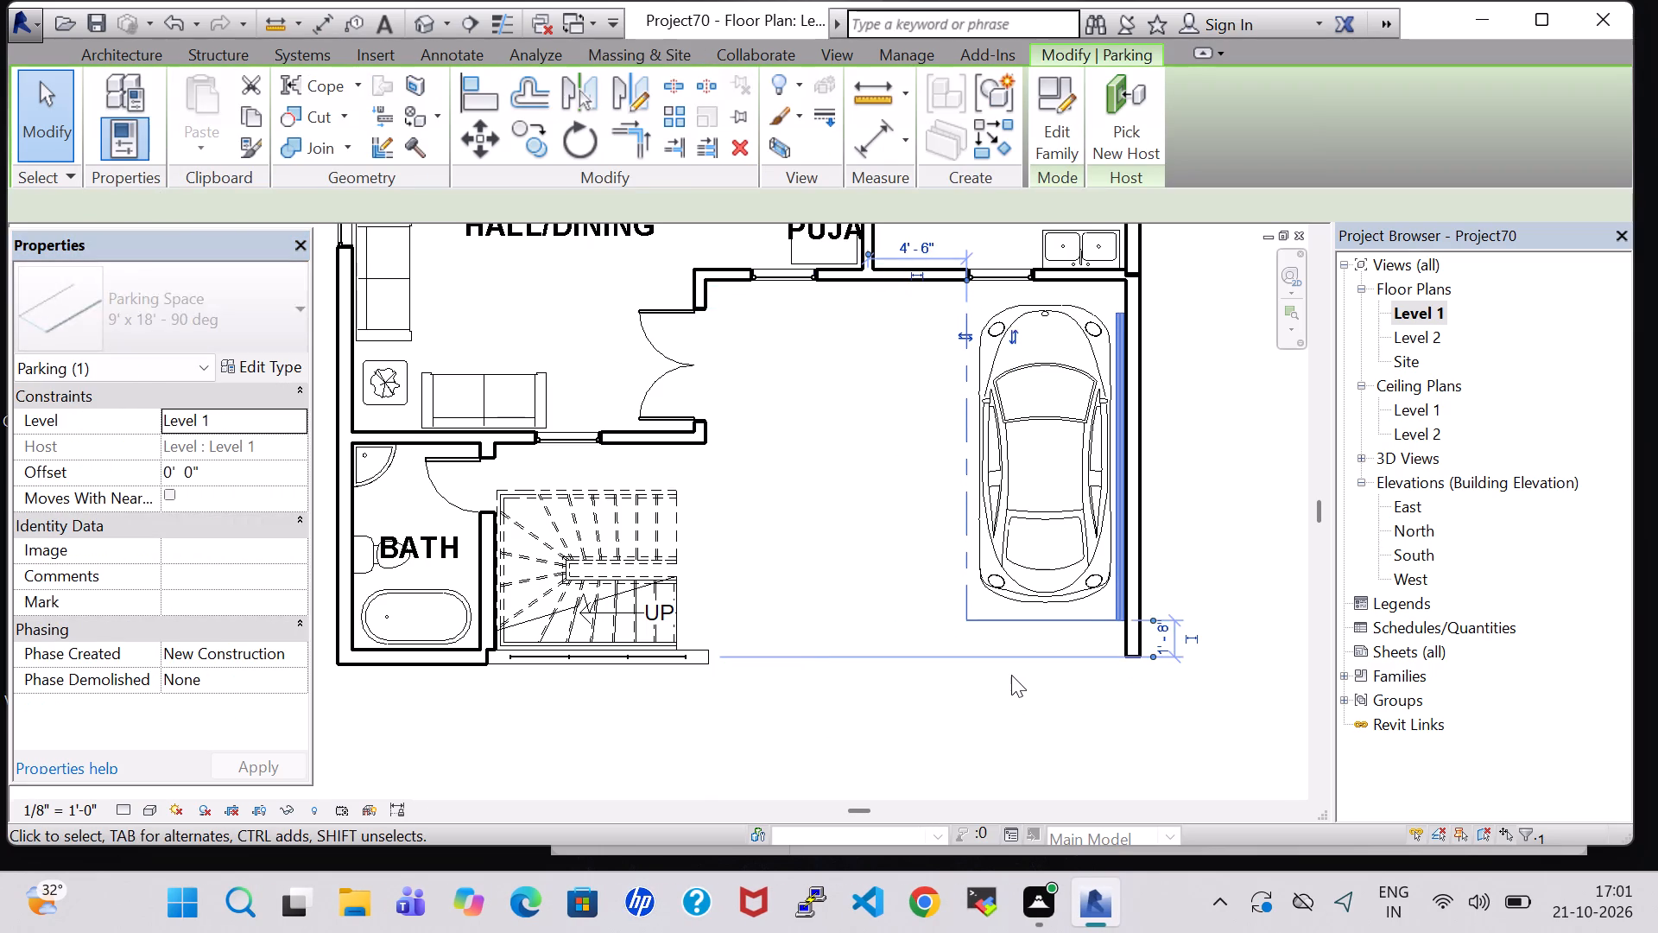
{"action": "key", "text": "Up"}
{"action": "key", "text": "Up"}
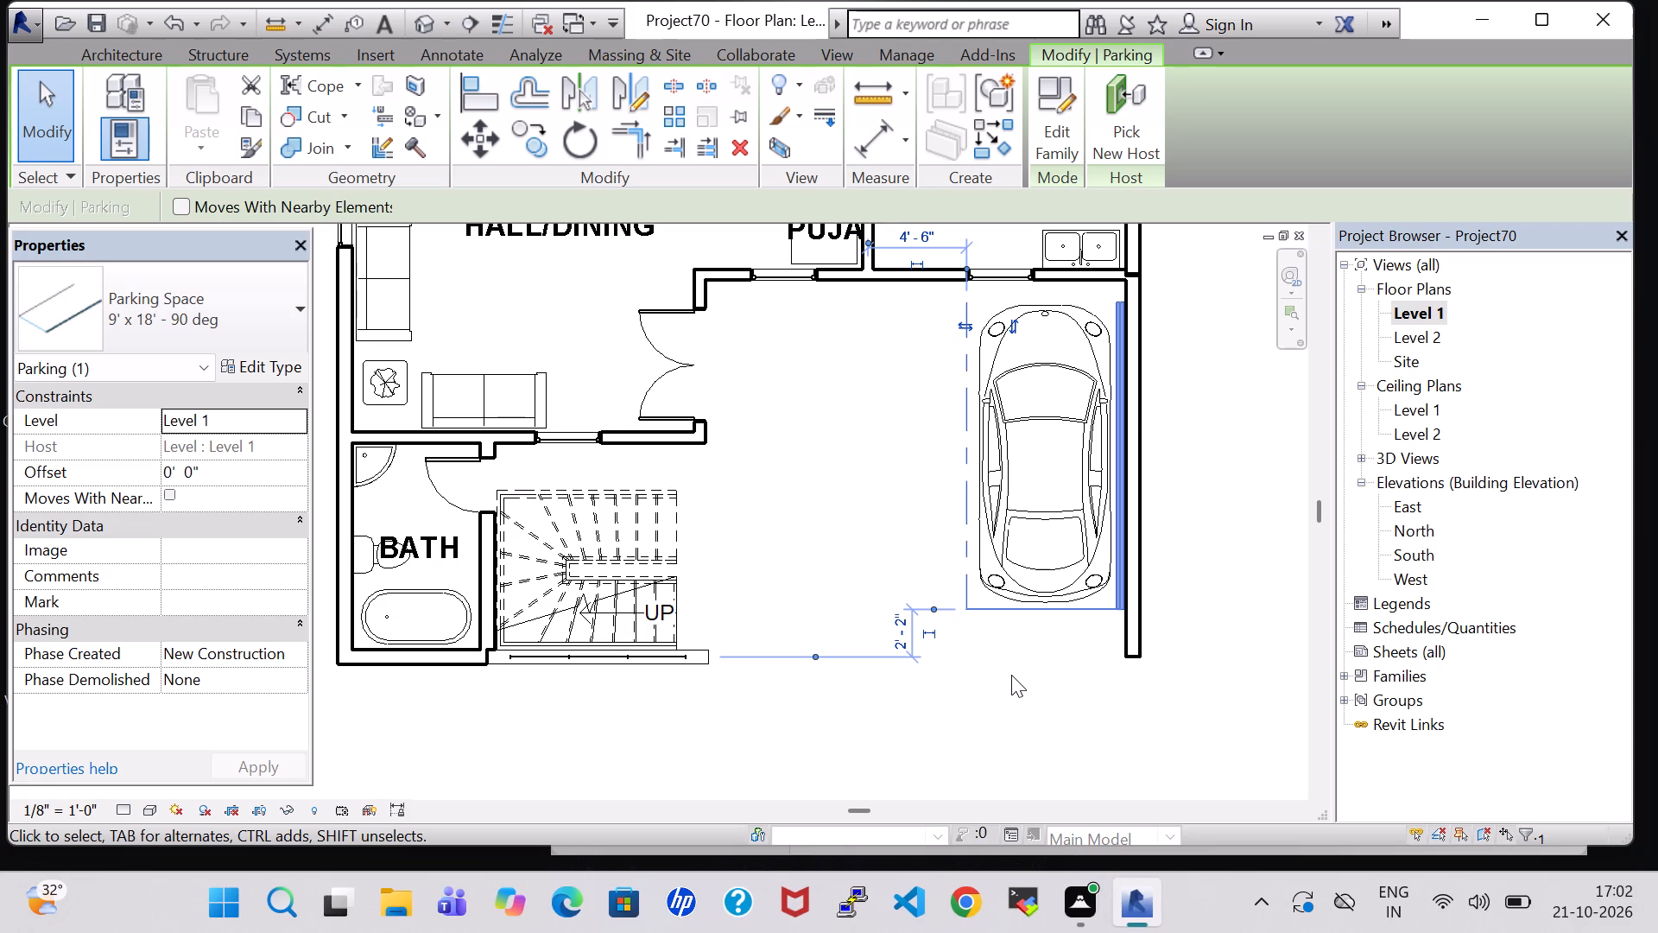
{"action": "left_click", "coordinate": [1206, 713]}
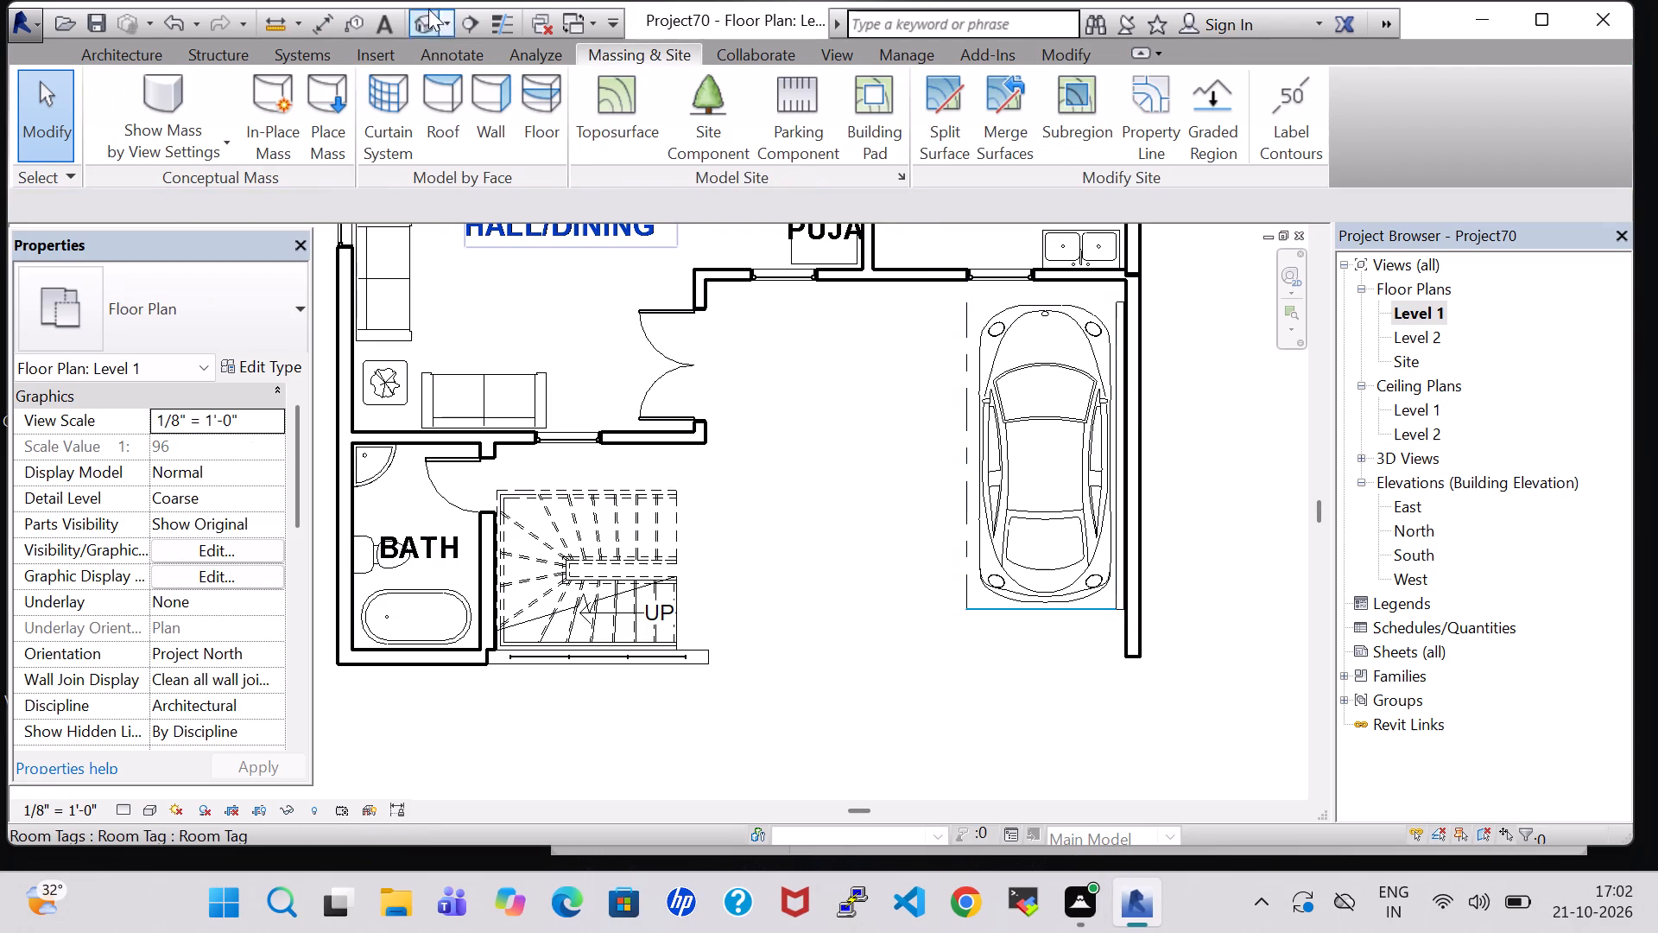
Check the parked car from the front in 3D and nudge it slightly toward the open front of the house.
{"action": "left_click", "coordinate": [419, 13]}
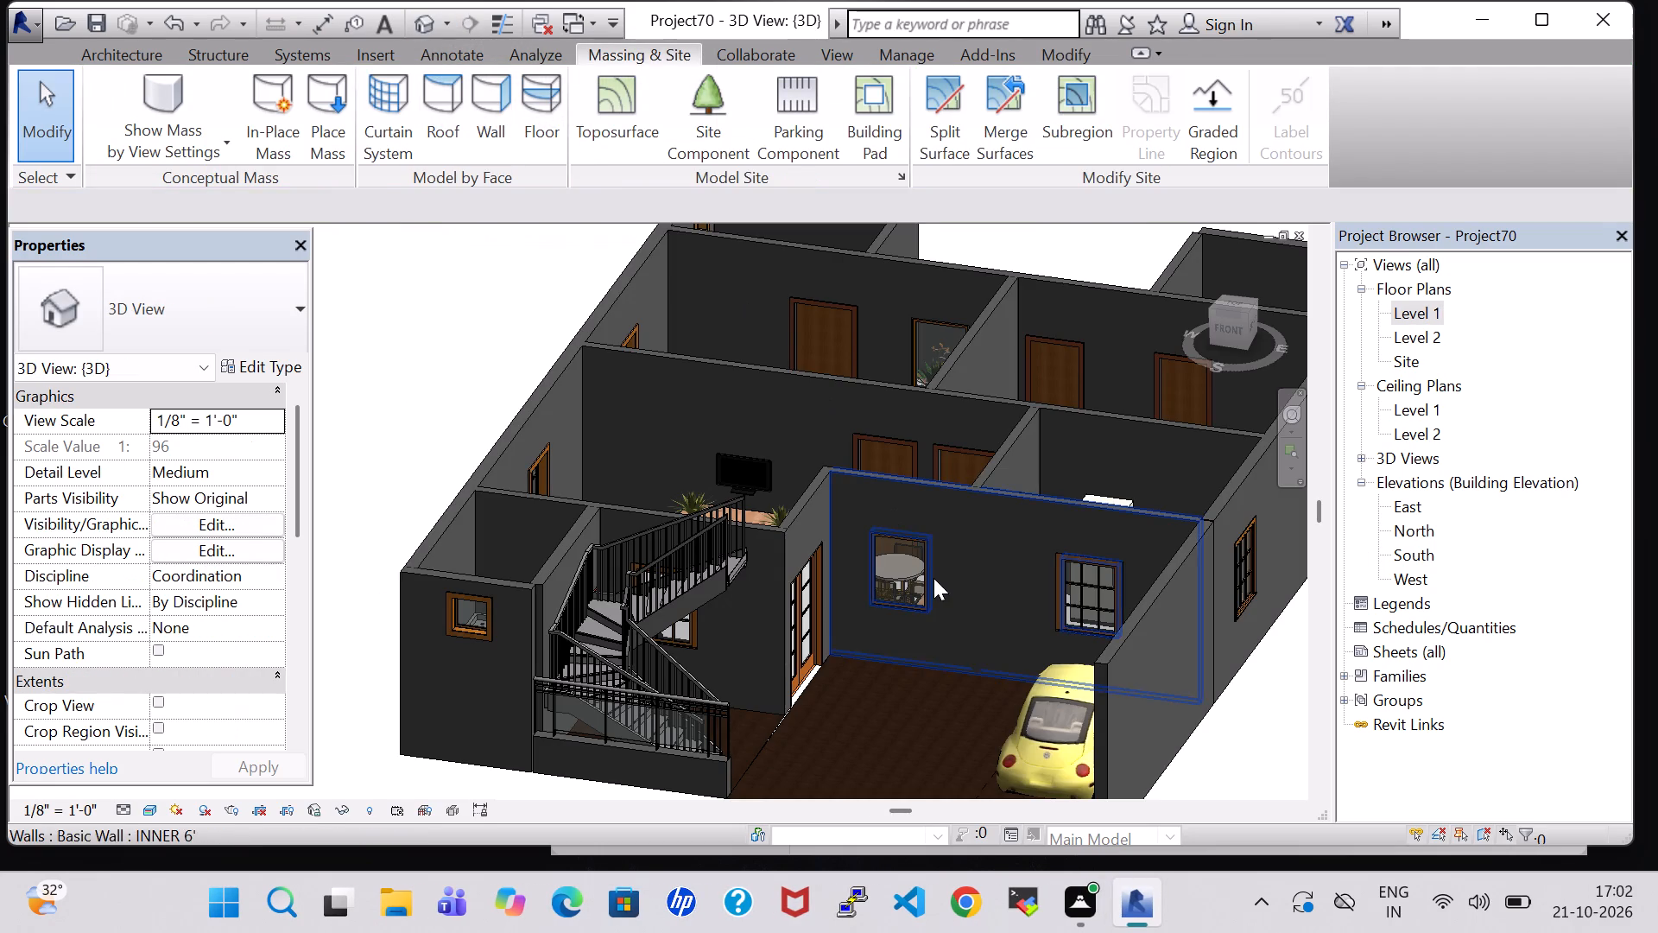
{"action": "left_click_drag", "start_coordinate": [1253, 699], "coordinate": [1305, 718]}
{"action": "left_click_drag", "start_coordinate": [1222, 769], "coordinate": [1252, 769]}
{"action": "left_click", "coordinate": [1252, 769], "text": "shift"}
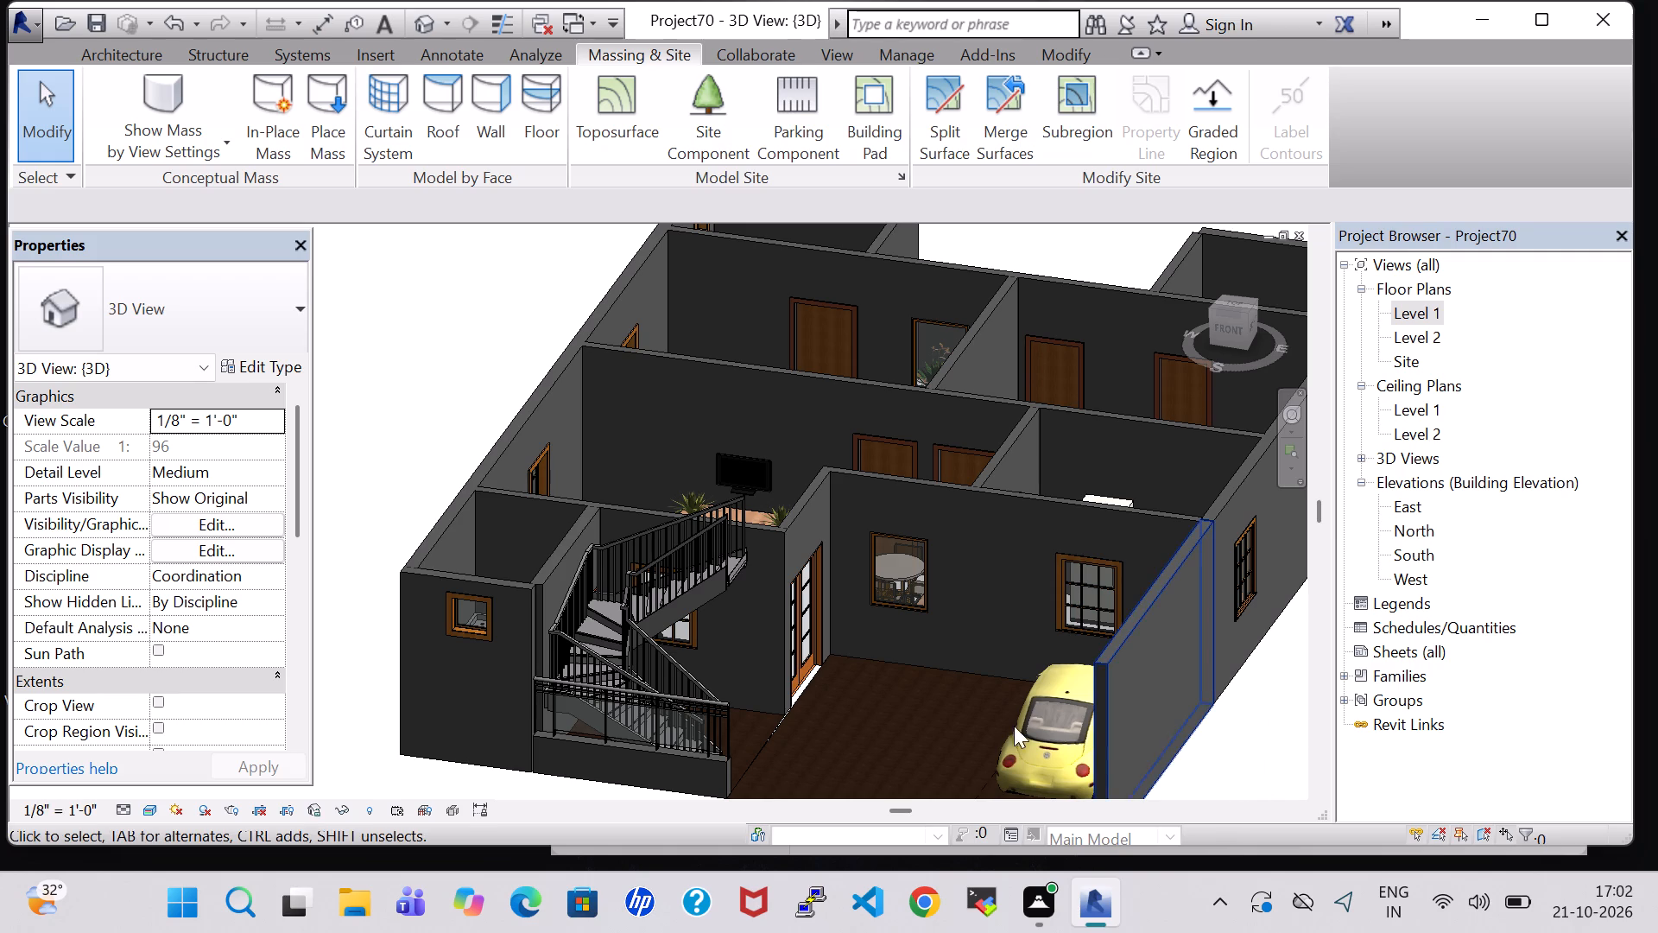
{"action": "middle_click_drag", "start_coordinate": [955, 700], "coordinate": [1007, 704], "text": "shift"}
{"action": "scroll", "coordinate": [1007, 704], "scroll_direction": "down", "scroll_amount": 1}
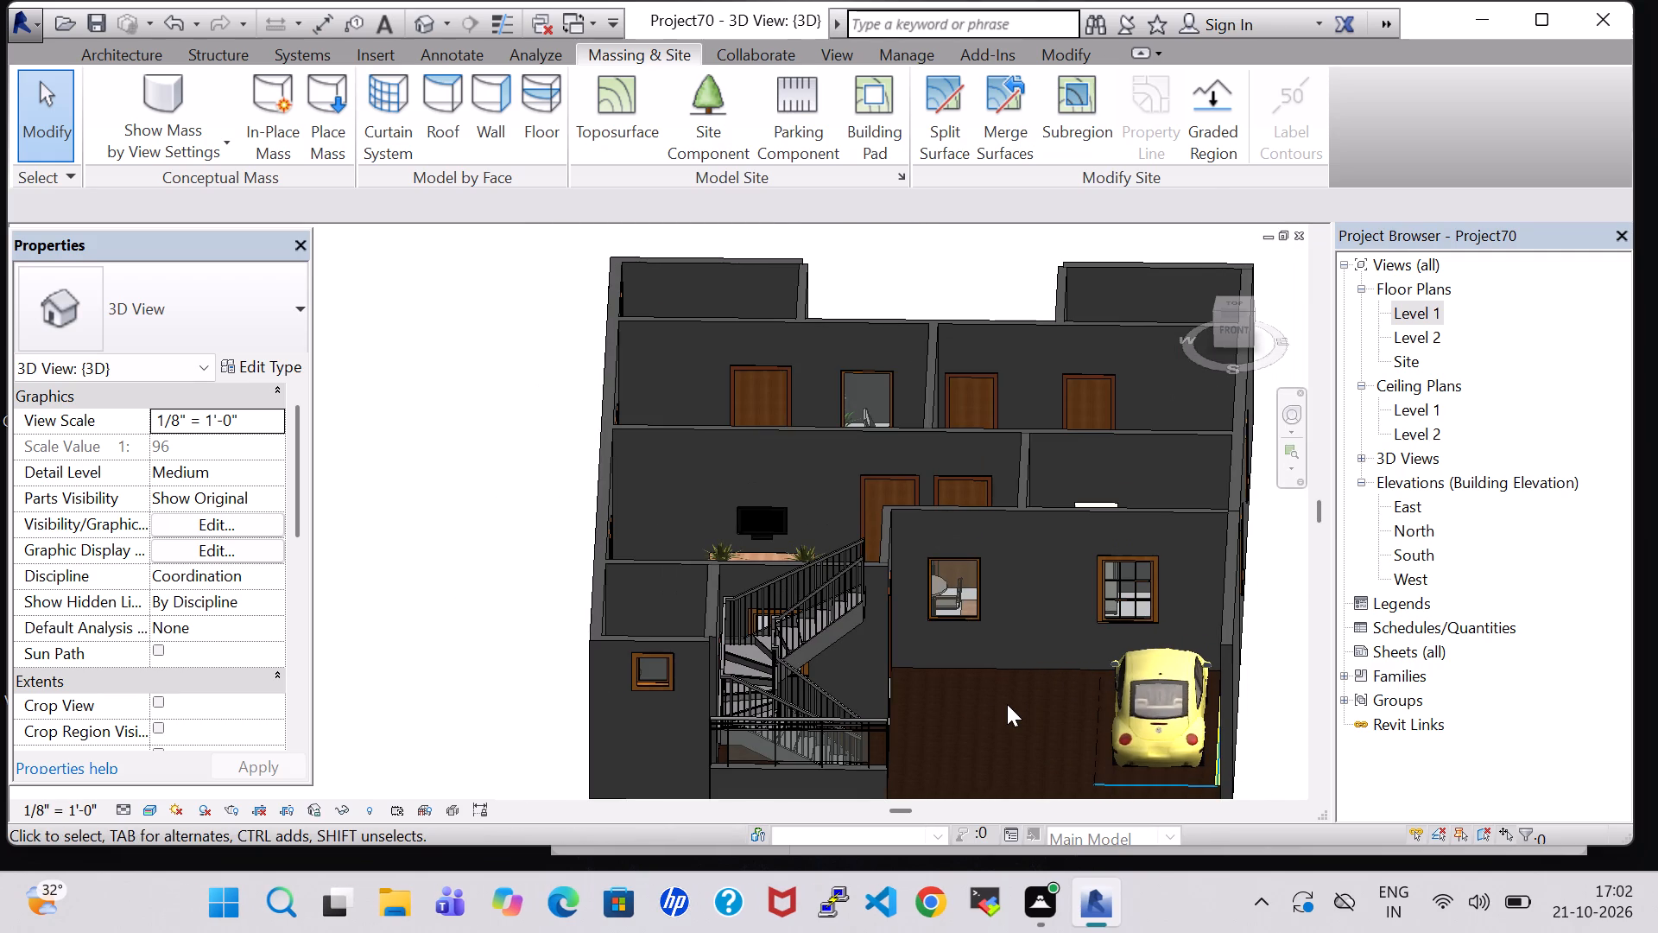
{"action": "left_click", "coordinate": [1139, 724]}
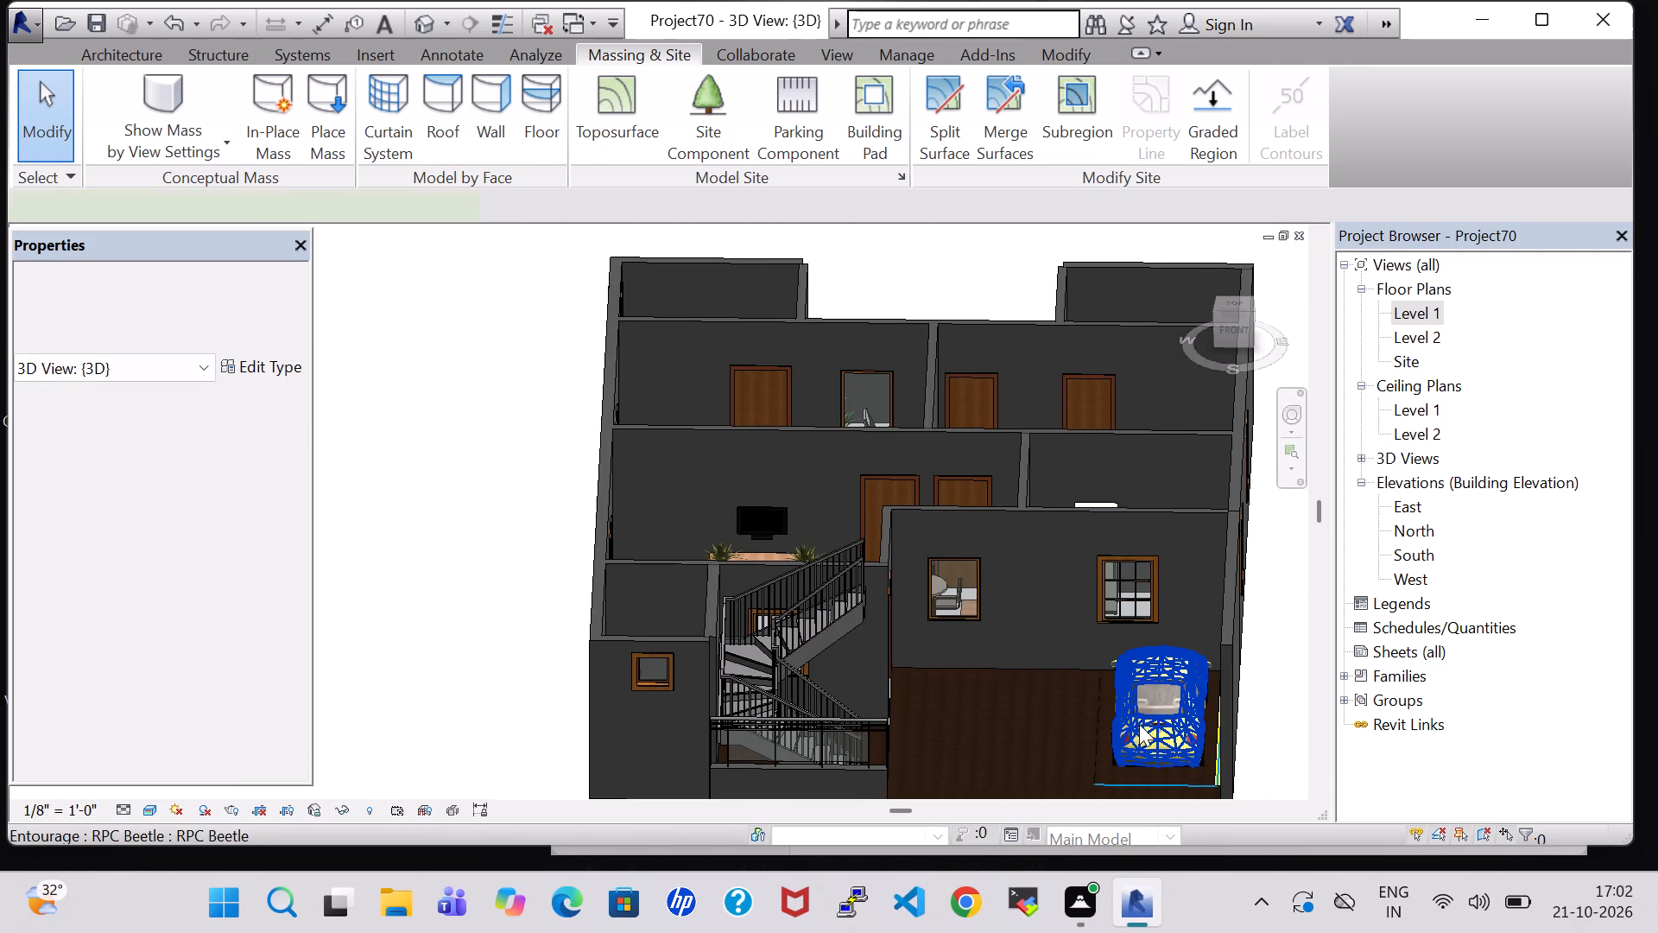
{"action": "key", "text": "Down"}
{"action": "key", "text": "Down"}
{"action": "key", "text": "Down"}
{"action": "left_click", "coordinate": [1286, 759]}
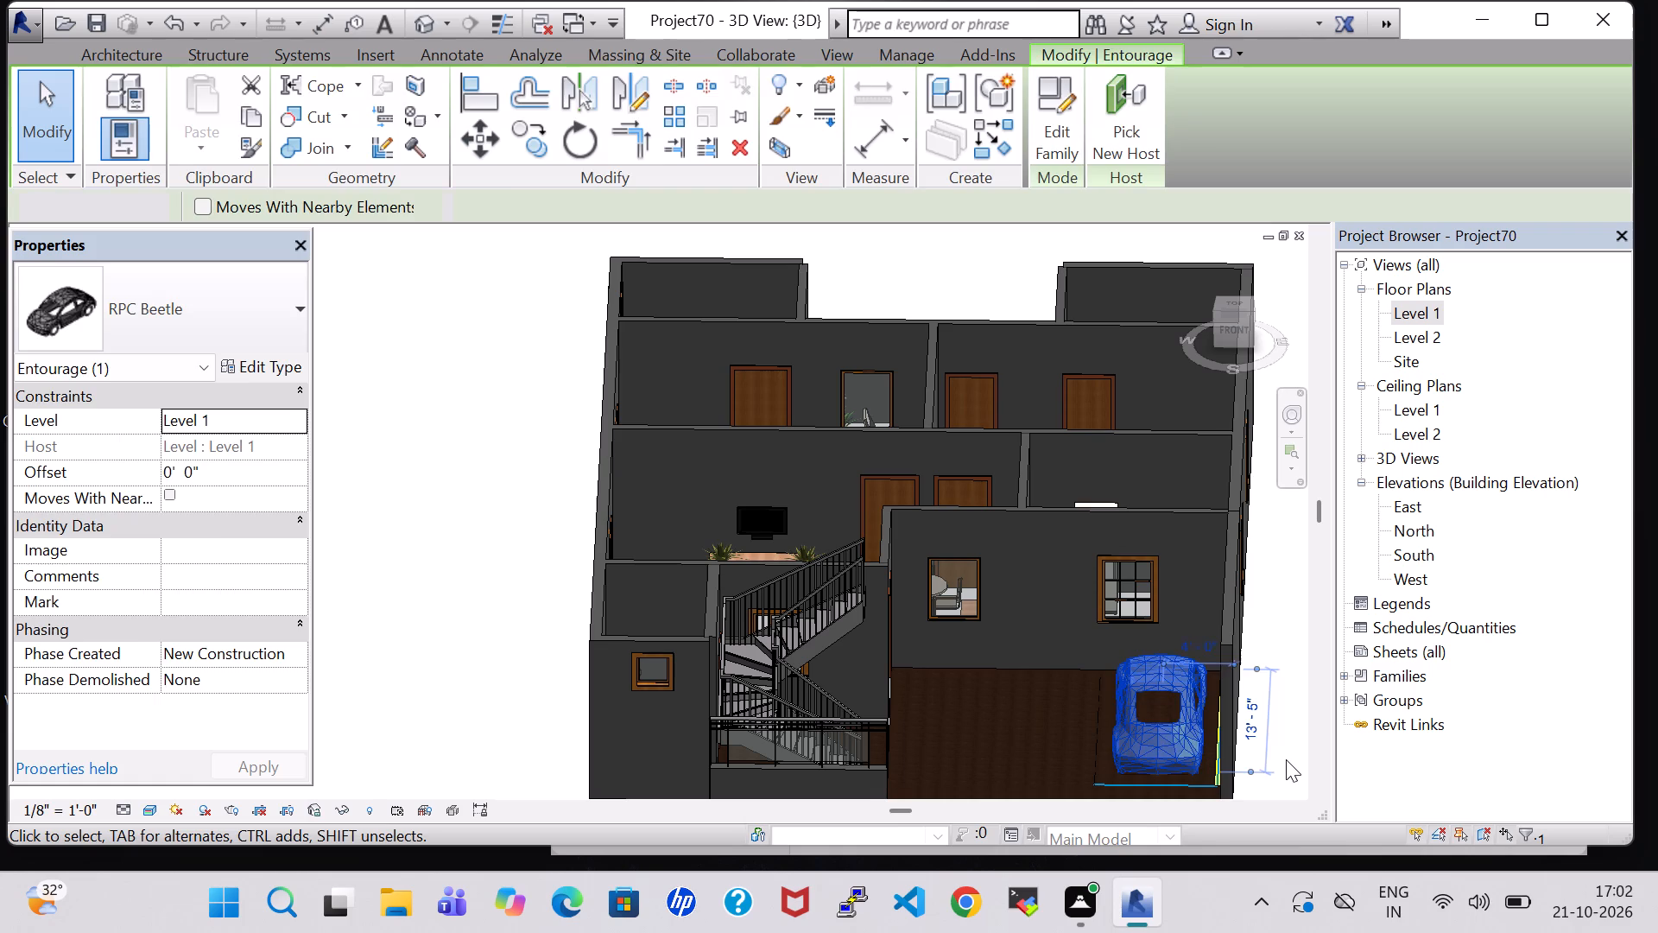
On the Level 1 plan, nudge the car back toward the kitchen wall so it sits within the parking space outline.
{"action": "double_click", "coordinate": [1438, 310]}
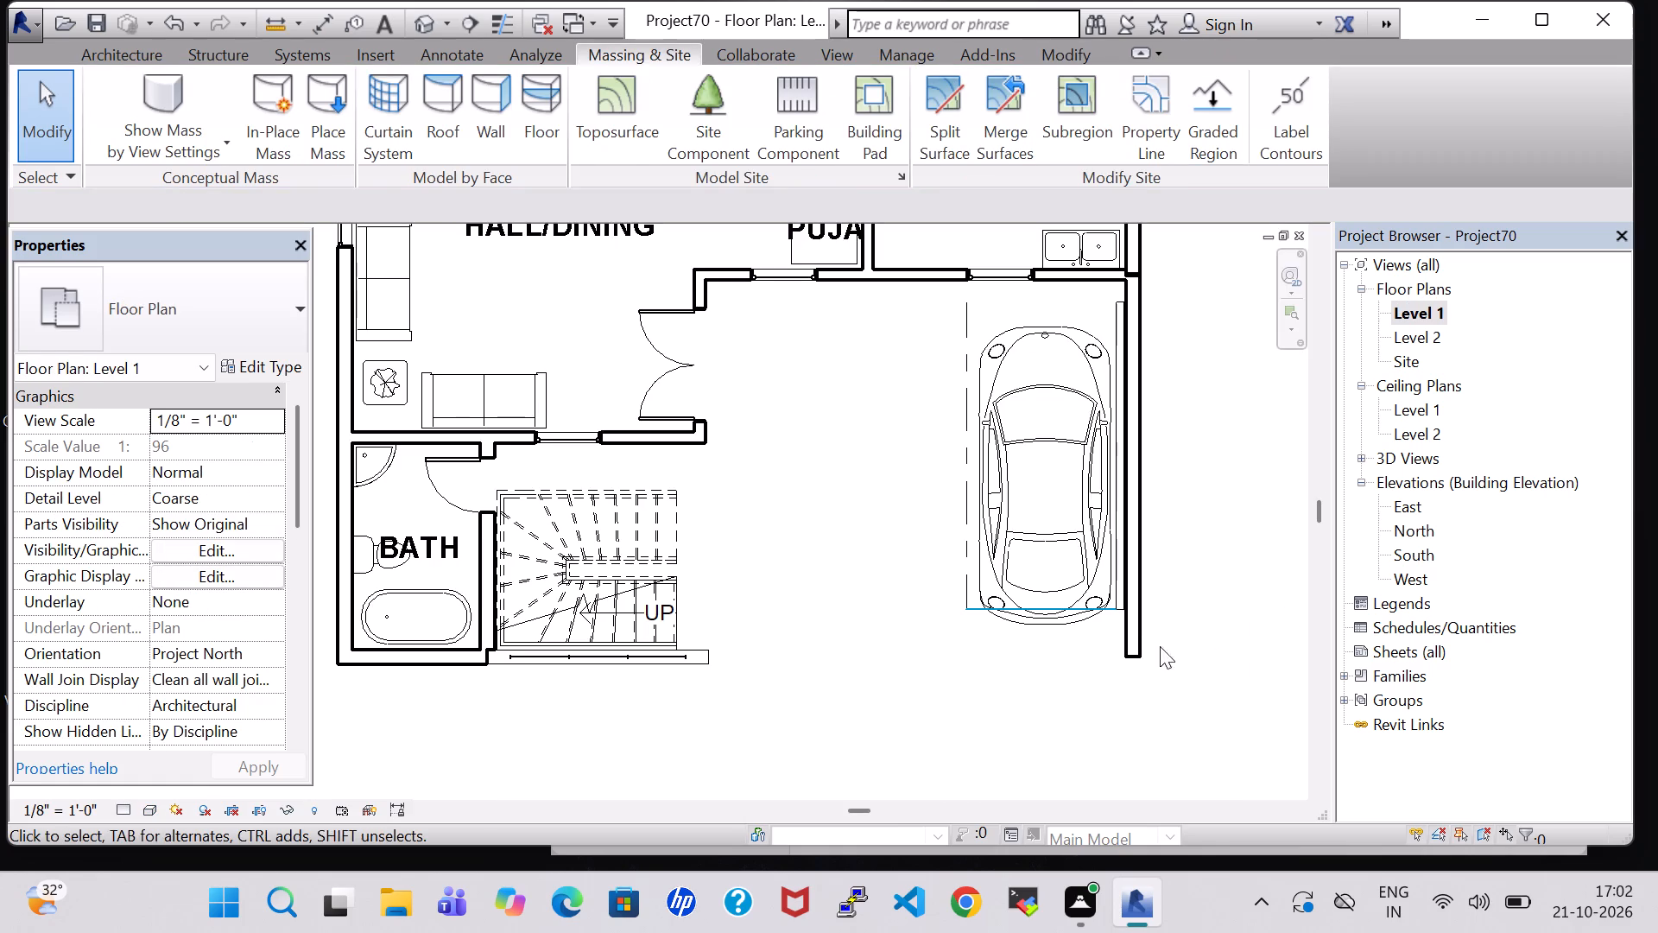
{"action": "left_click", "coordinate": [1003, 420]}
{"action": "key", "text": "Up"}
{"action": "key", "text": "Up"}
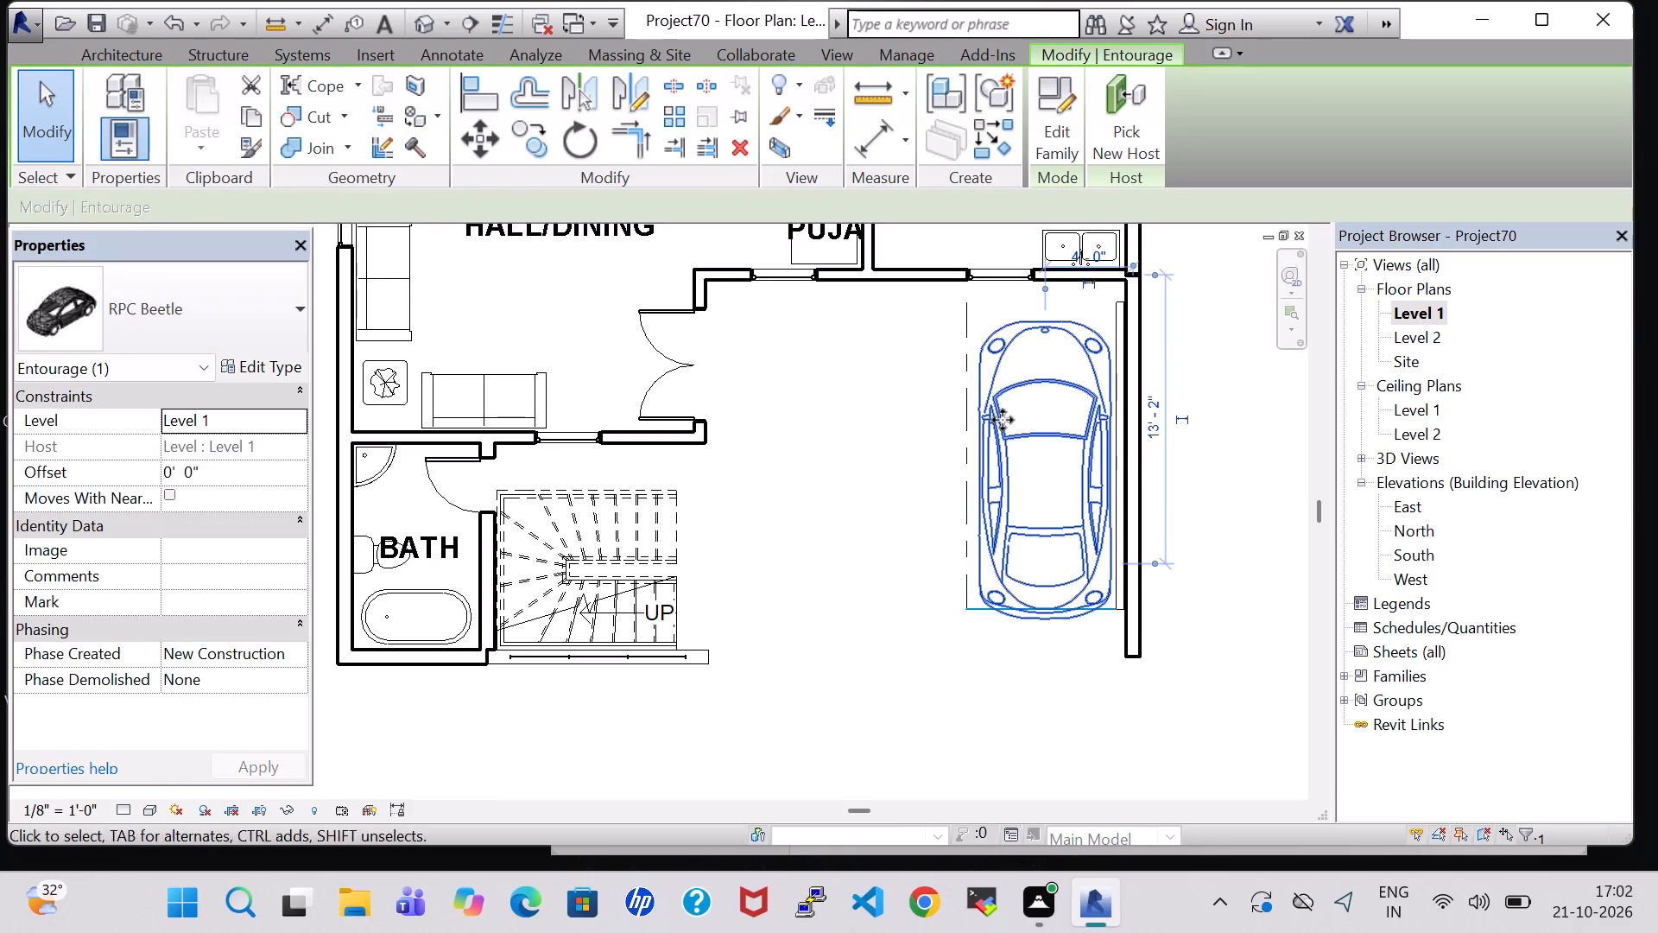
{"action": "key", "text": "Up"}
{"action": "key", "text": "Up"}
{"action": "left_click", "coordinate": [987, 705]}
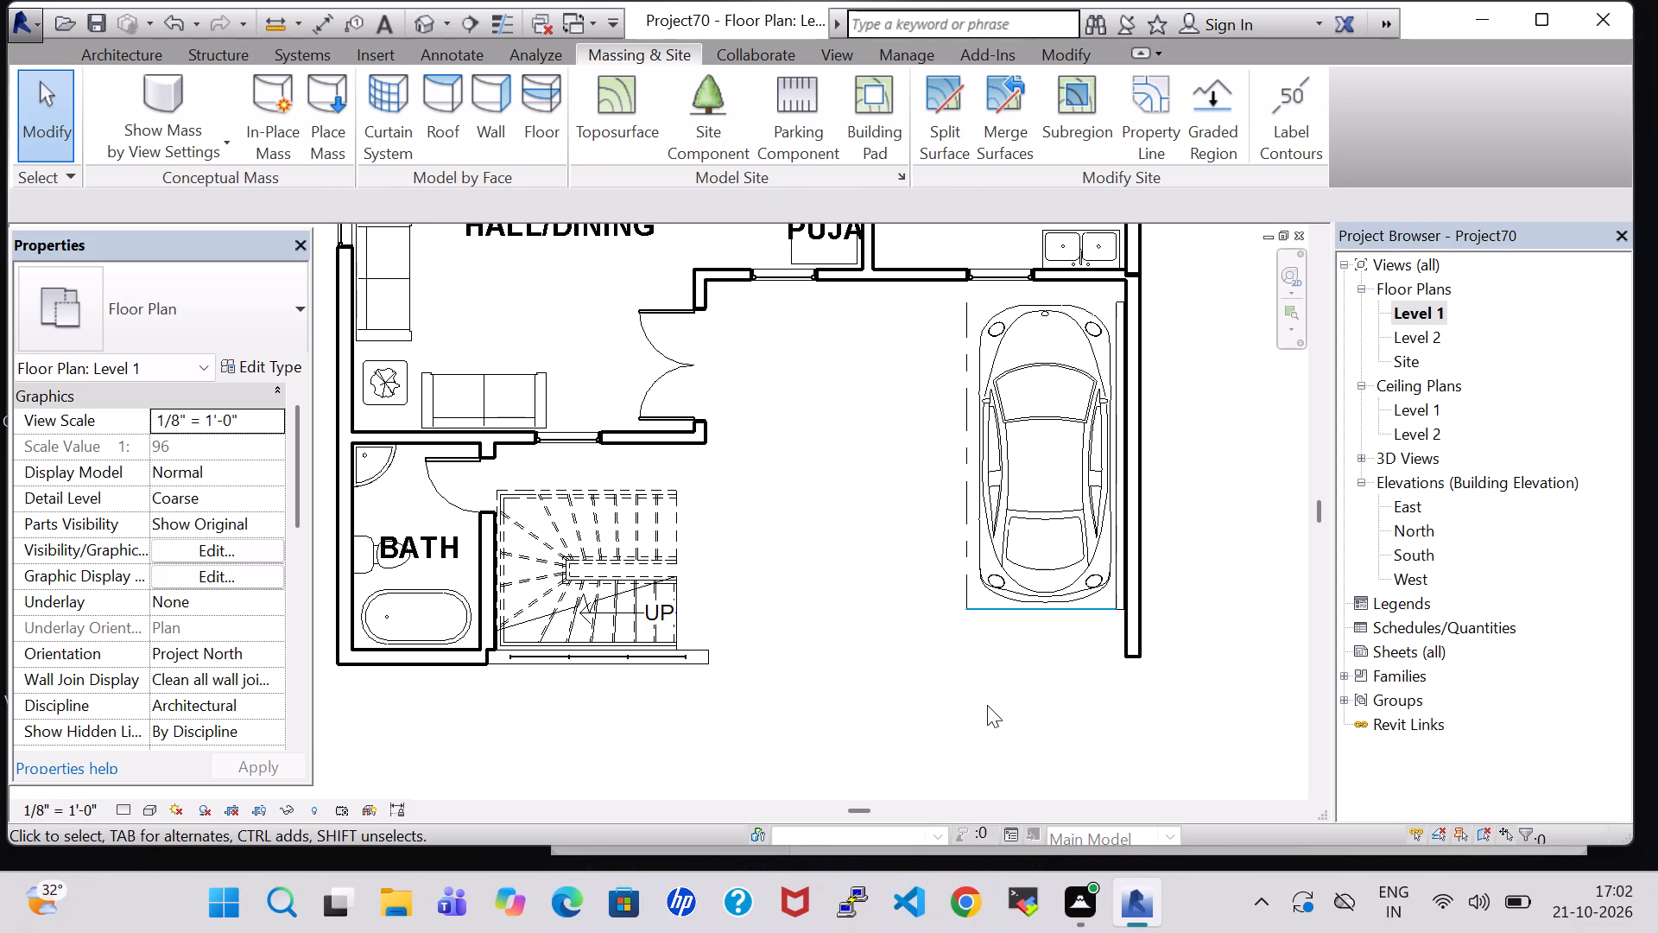
Place three RPC Plant - Tropical Crane Lily - 3' plants: near the kitchen wall, beside the stair's foot, and beside the car's rear.
{"action": "left_click", "coordinate": [119, 54]}
{"action": "left_click", "coordinate": [249, 109]}
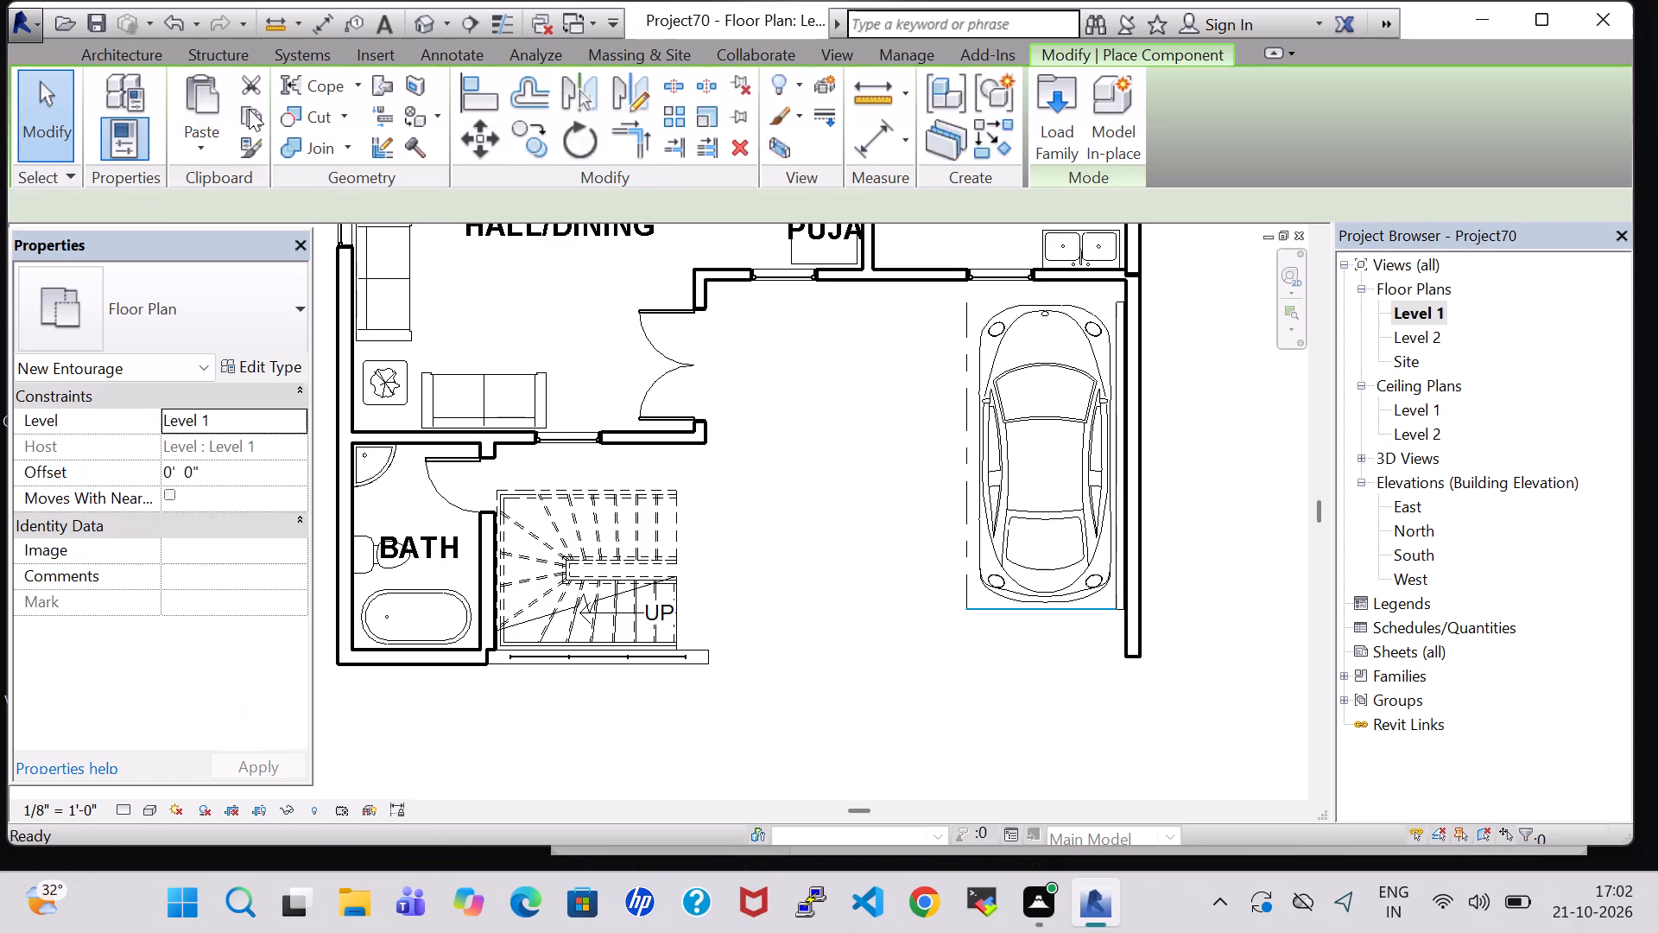
{"action": "left_click", "coordinate": [184, 343]}
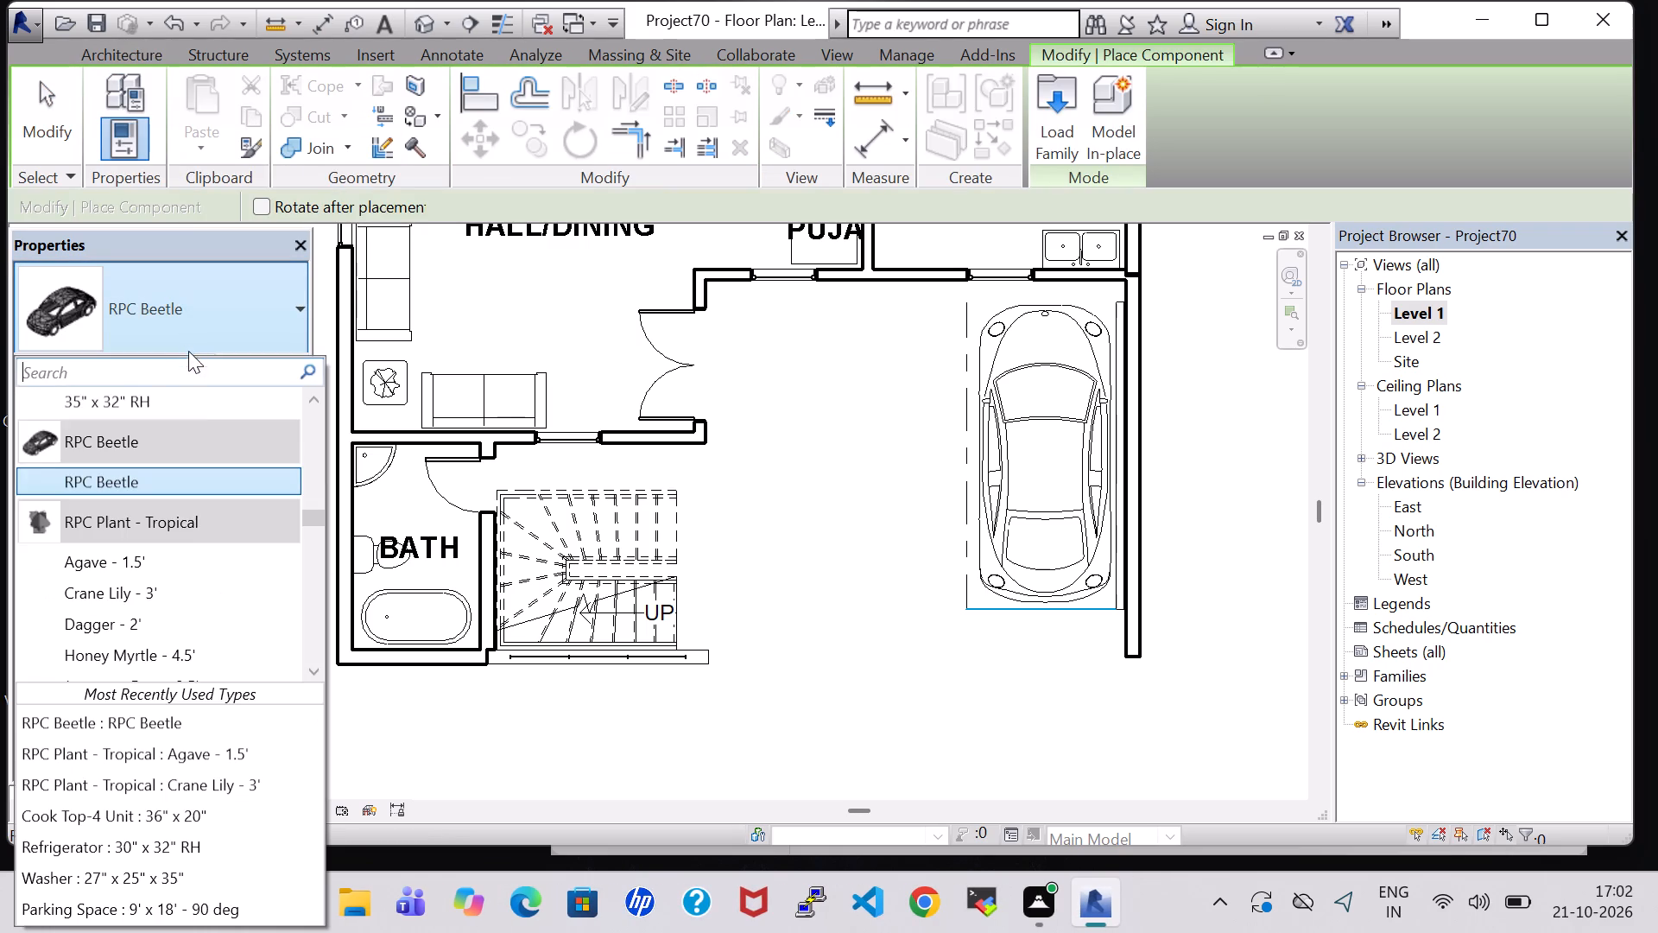
{"action": "left_click", "coordinate": [117, 586]}
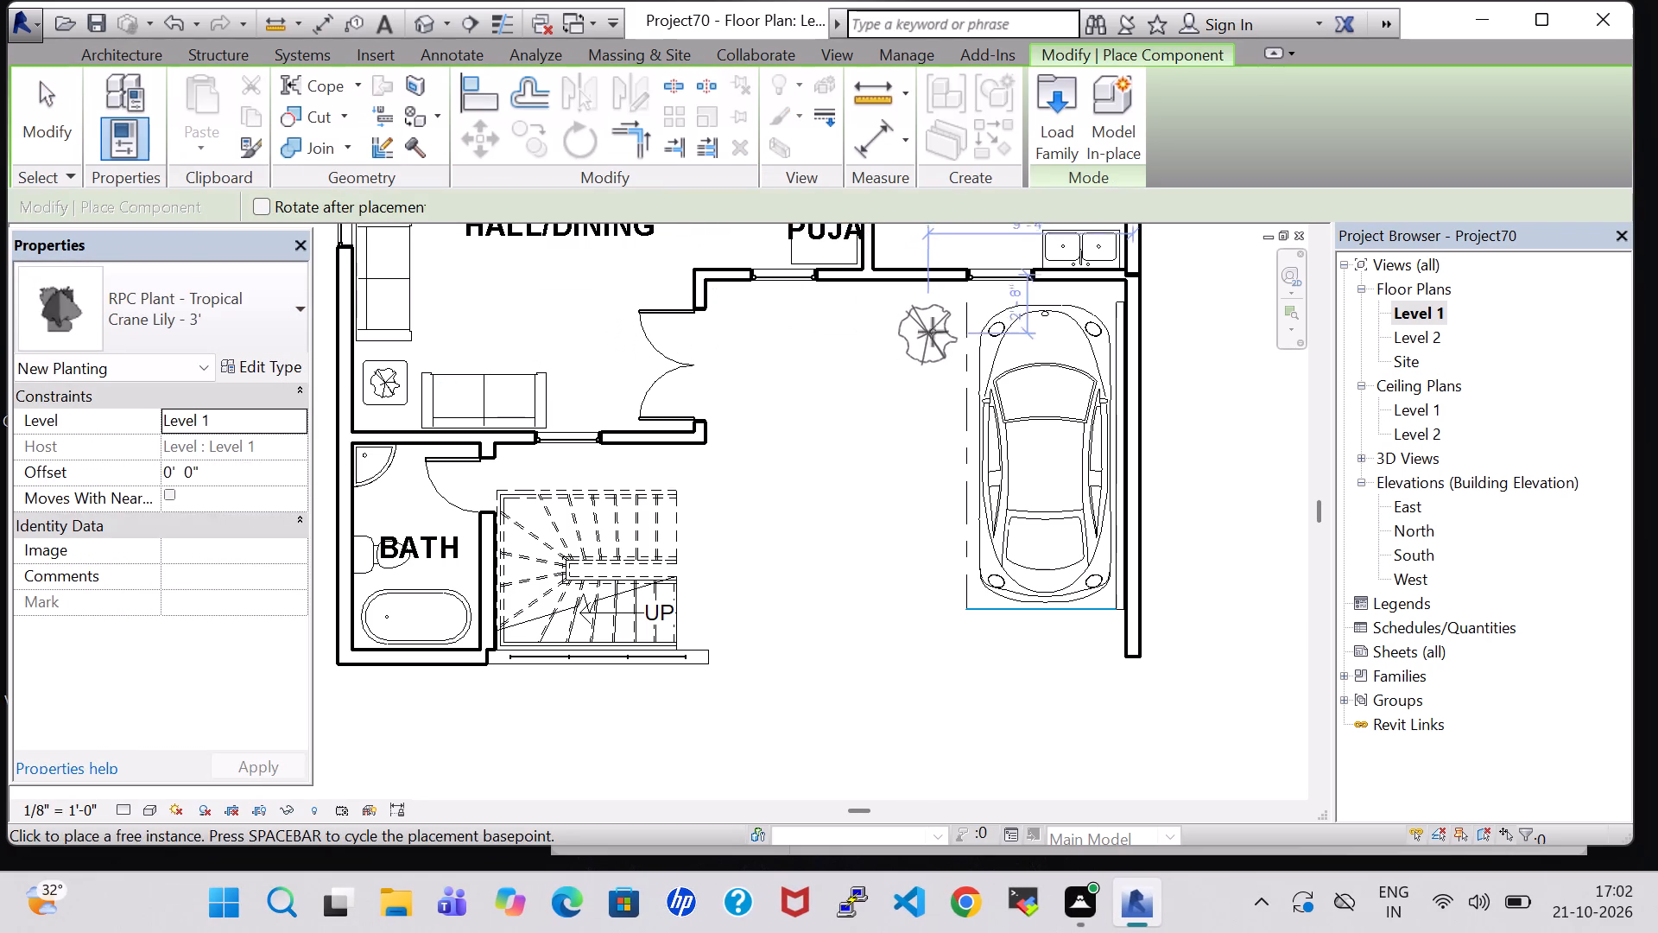
{"action": "left_click", "coordinate": [915, 314]}
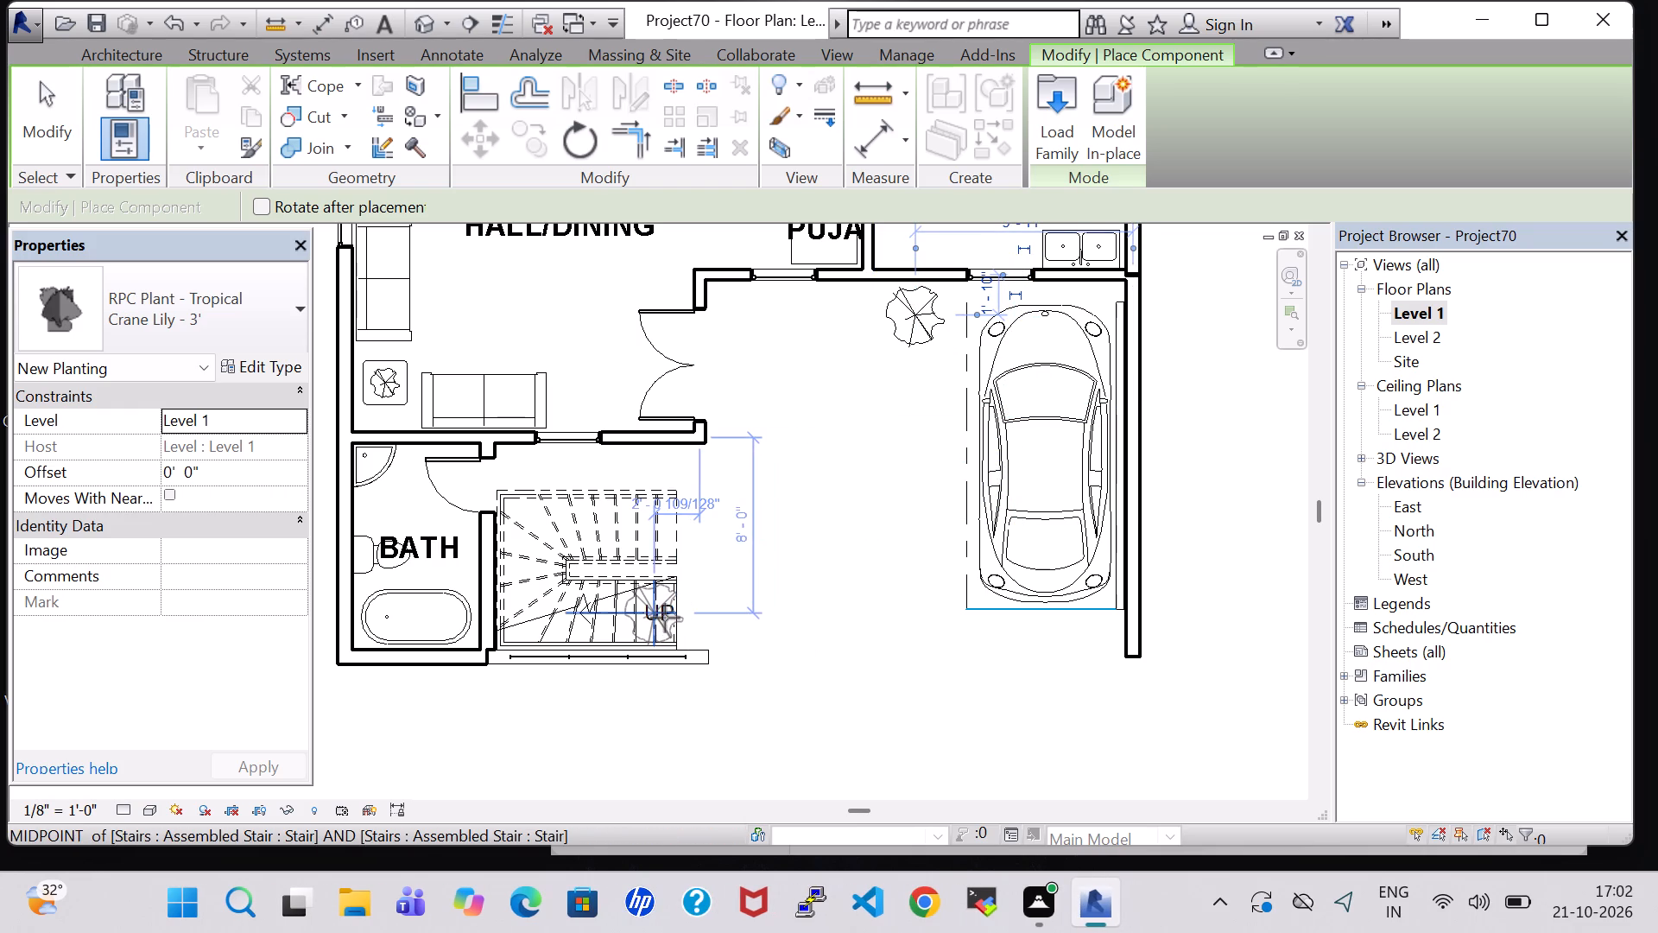
{"action": "left_click", "coordinate": [718, 611]}
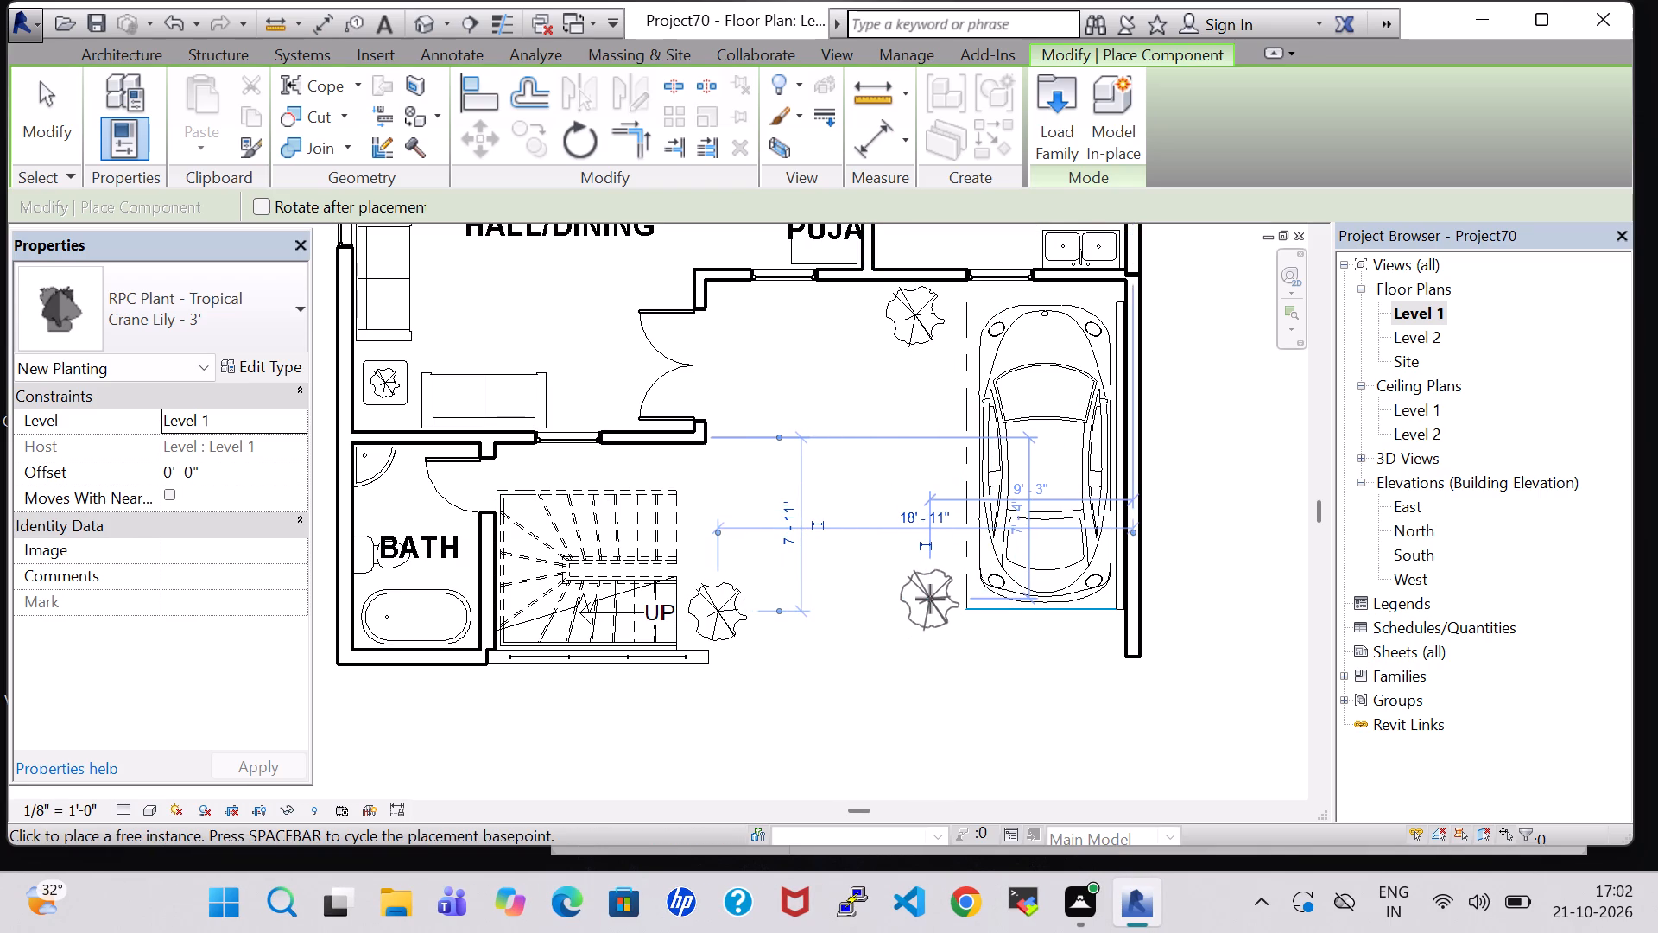
{"action": "left_click", "coordinate": [930, 599]}
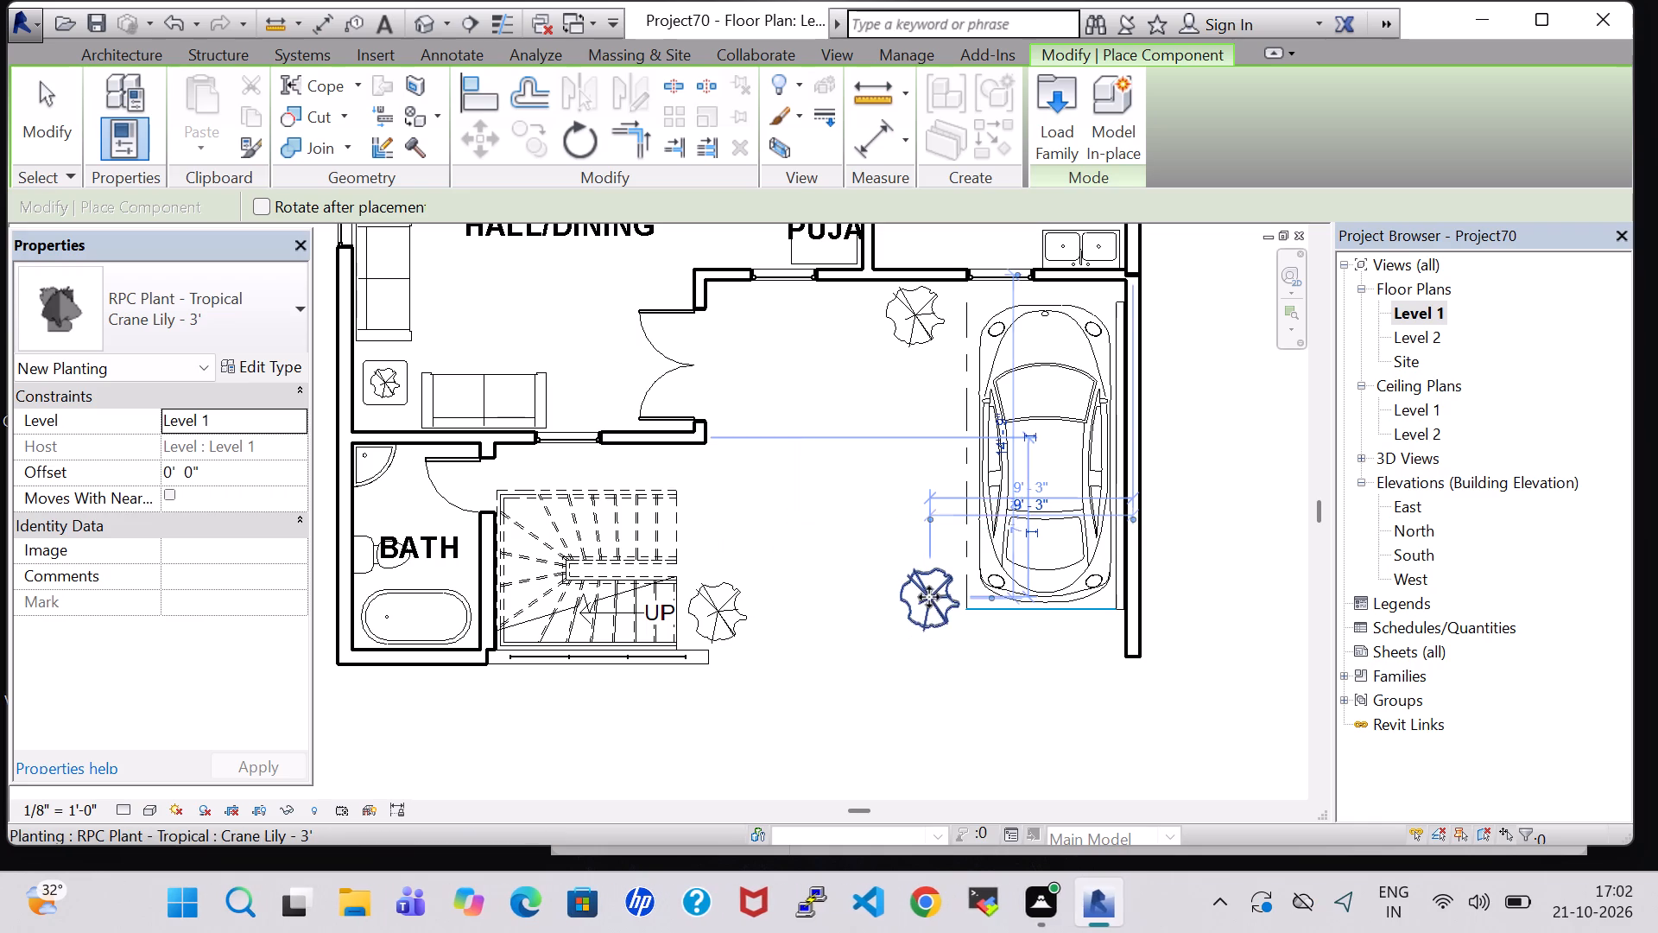
{"action": "key", "text": "Escape"}
{"action": "key", "text": "Escape"}
Change the plant beside the car's rear to Jungle Flame - 3' and check the planting in 3D.
{"action": "left_click", "coordinate": [913, 600]}
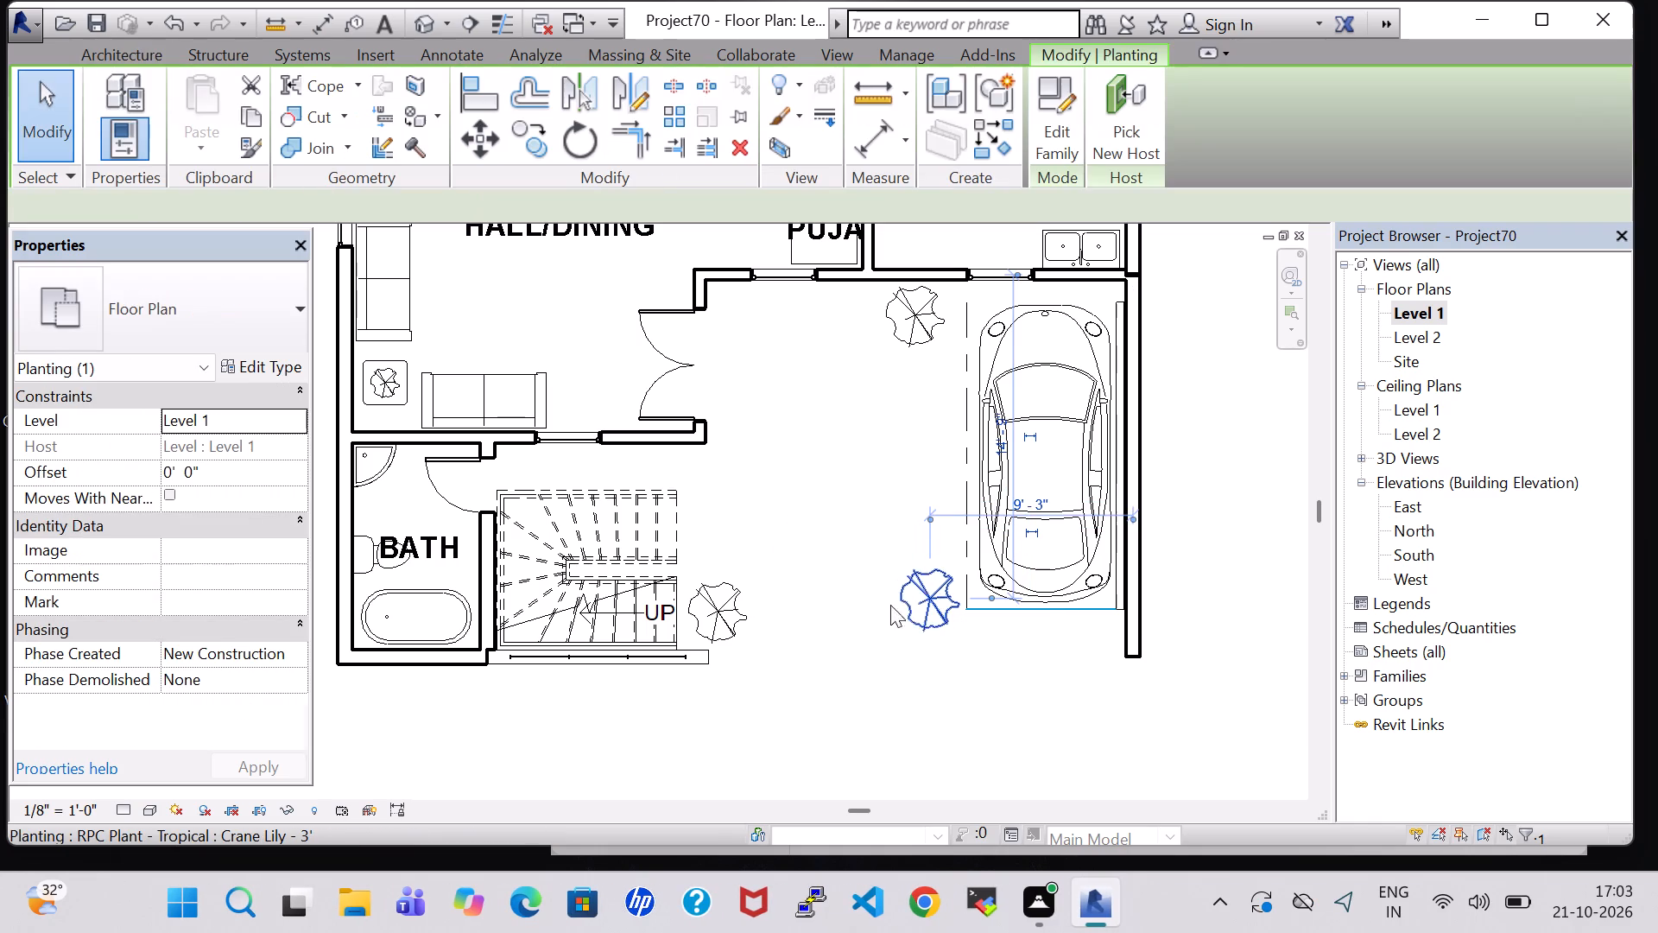
{"action": "left_click", "coordinate": [218, 313]}
{"action": "left_click", "coordinate": [145, 524]}
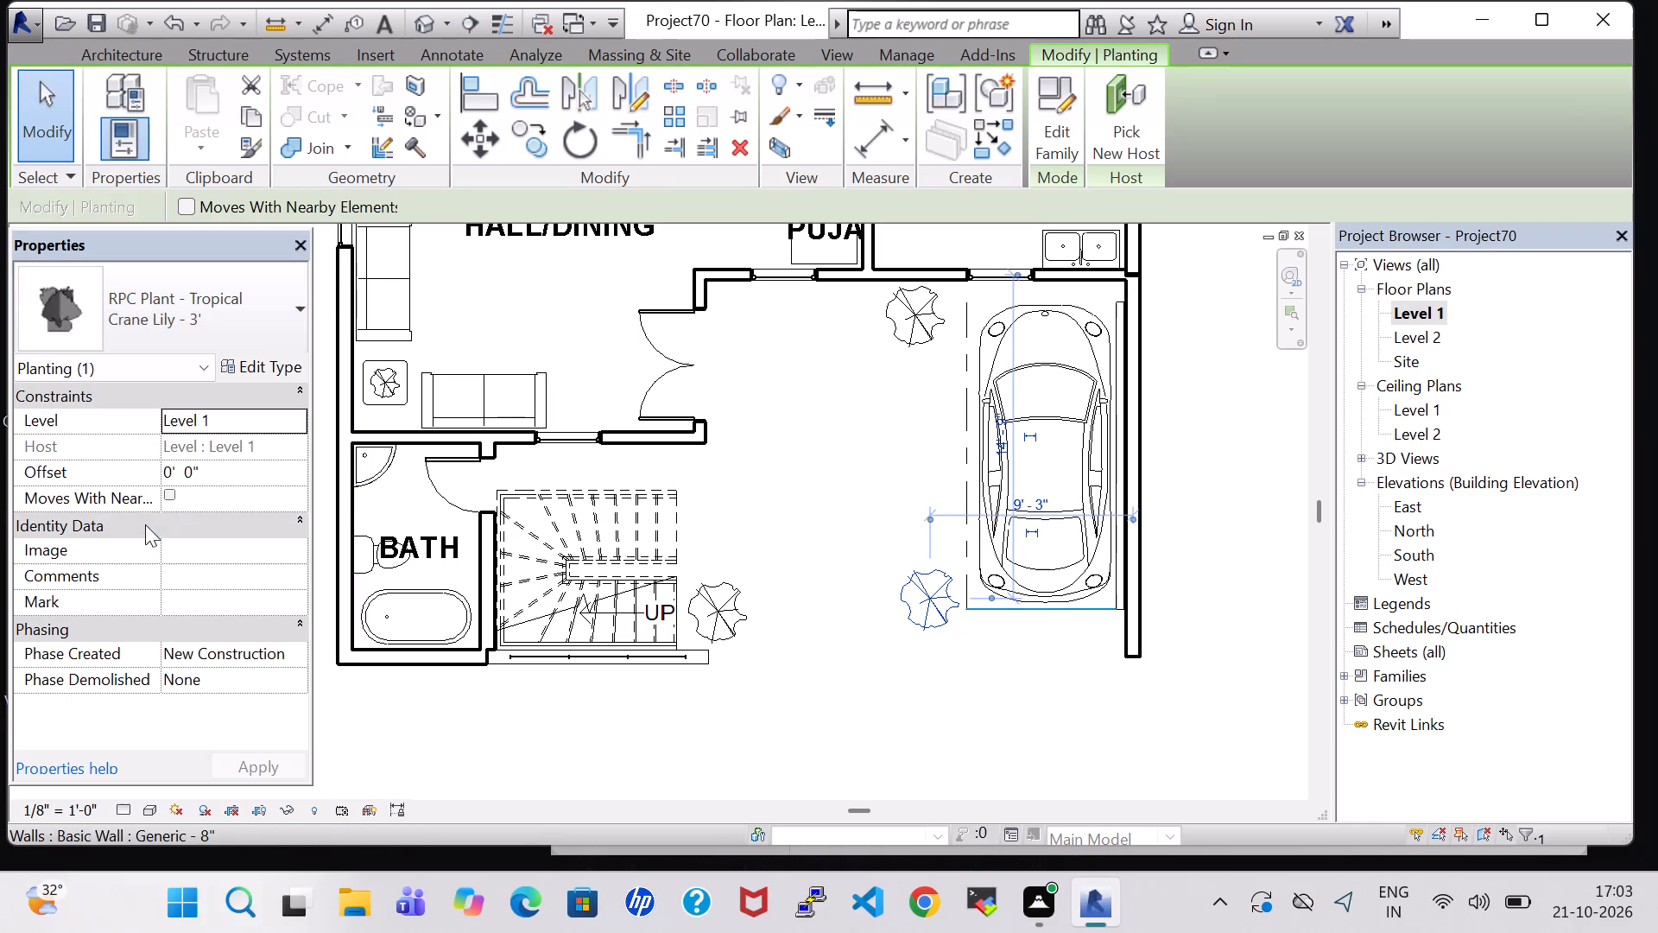
{"action": "left_click", "coordinate": [737, 603]}
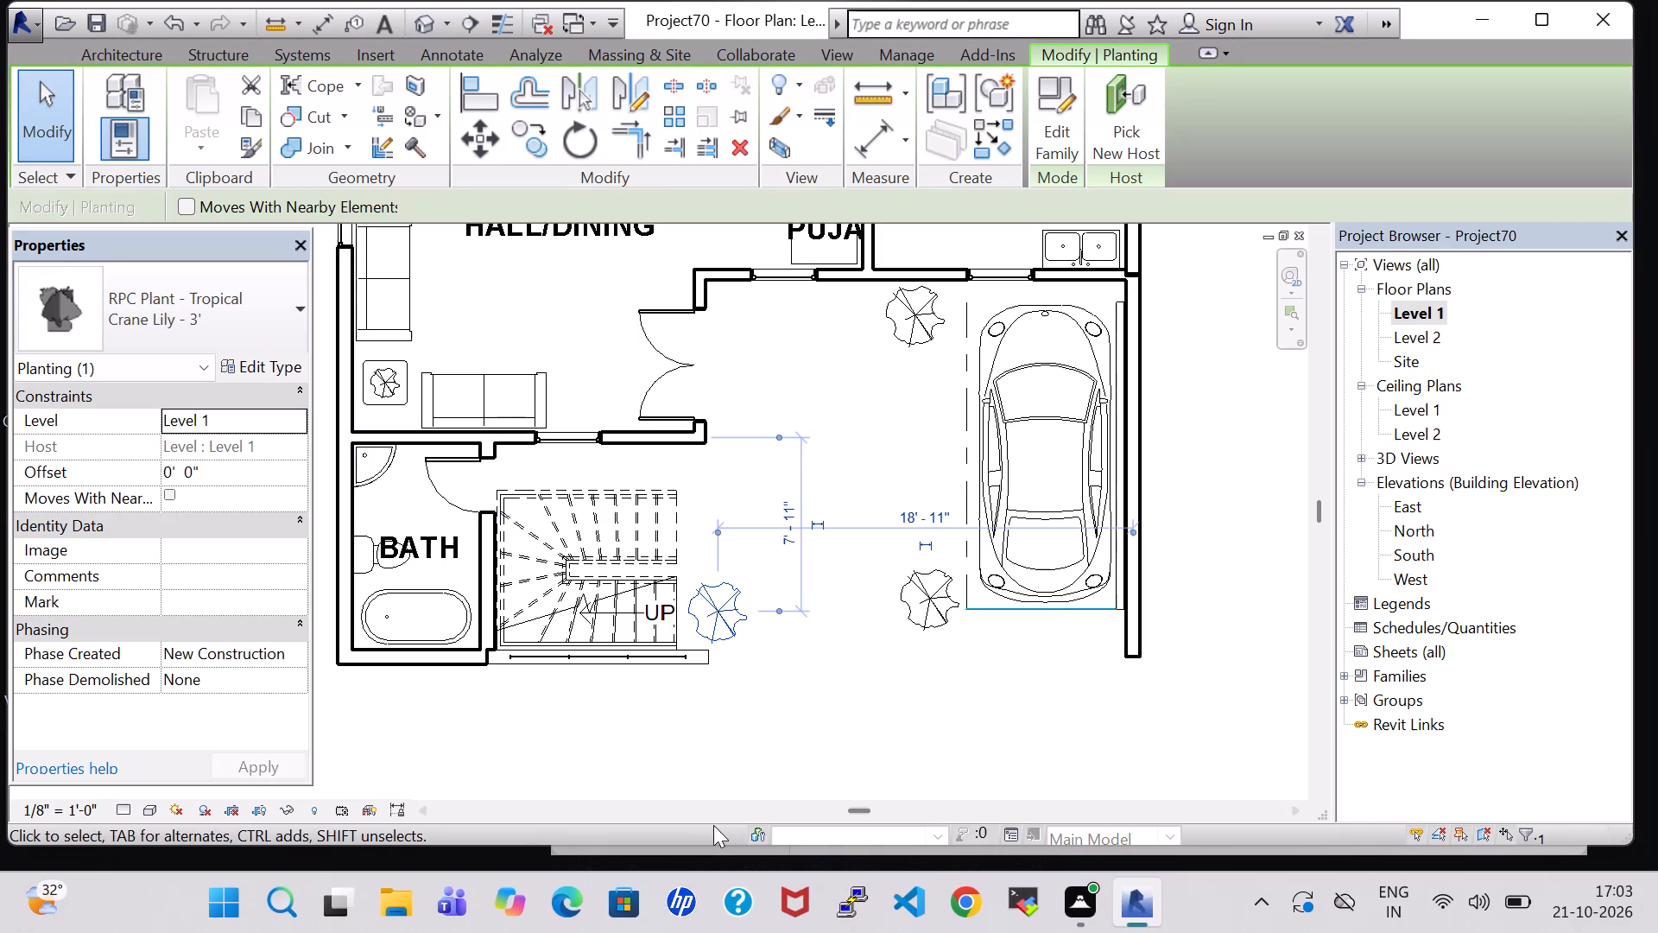
{"action": "left_click", "coordinate": [788, 765]}
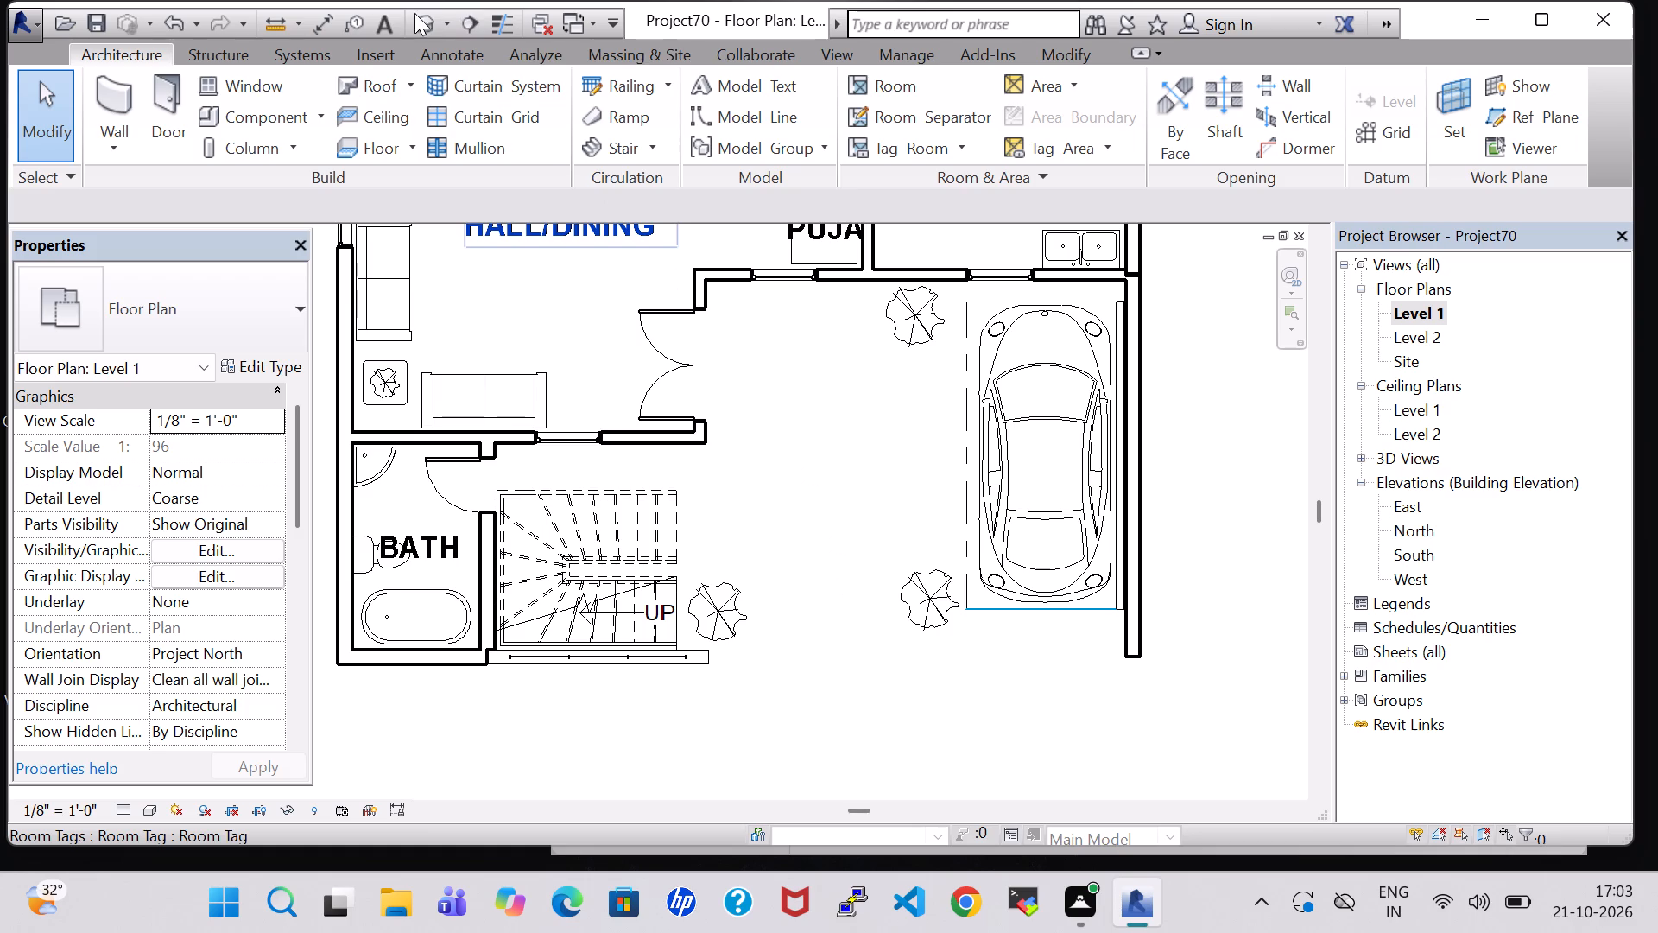
{"action": "left_click", "coordinate": [429, 16]}
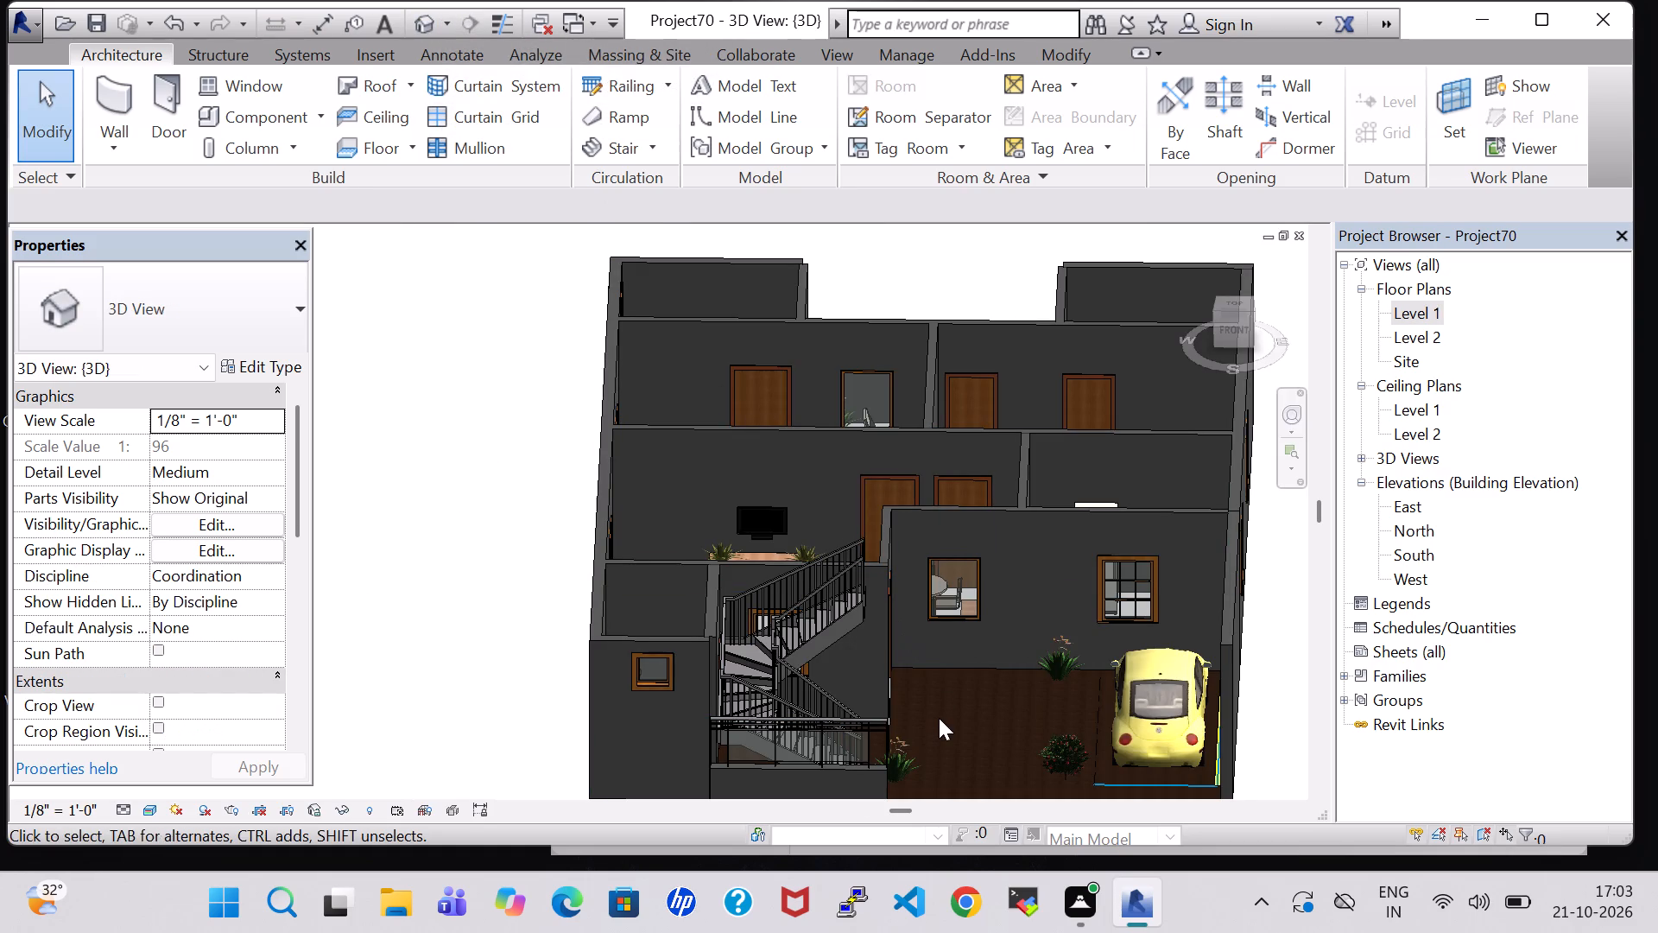
On the Level 1 plan, create two similar Jungle Flame - 3' plants, by the hall's outer corner and midway beside the car, and check them in 3D.
{"action": "double_click", "coordinate": [1411, 311]}
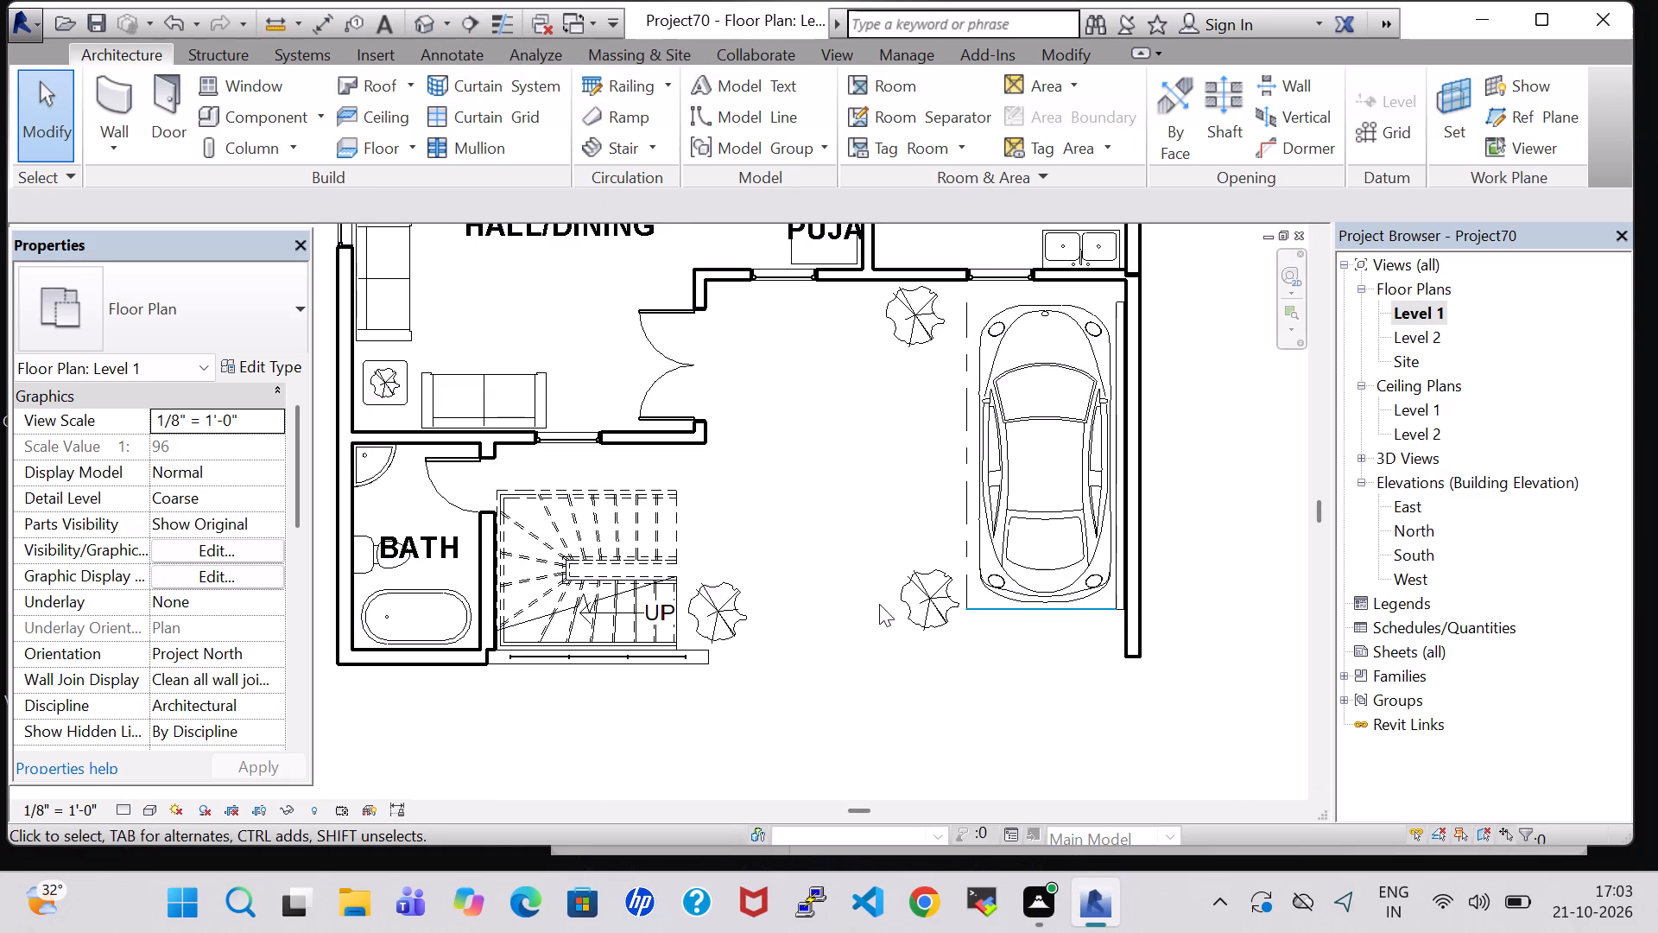
{"action": "left_click", "coordinate": [916, 594]}
{"action": "right_click", "coordinate": [916, 594]}
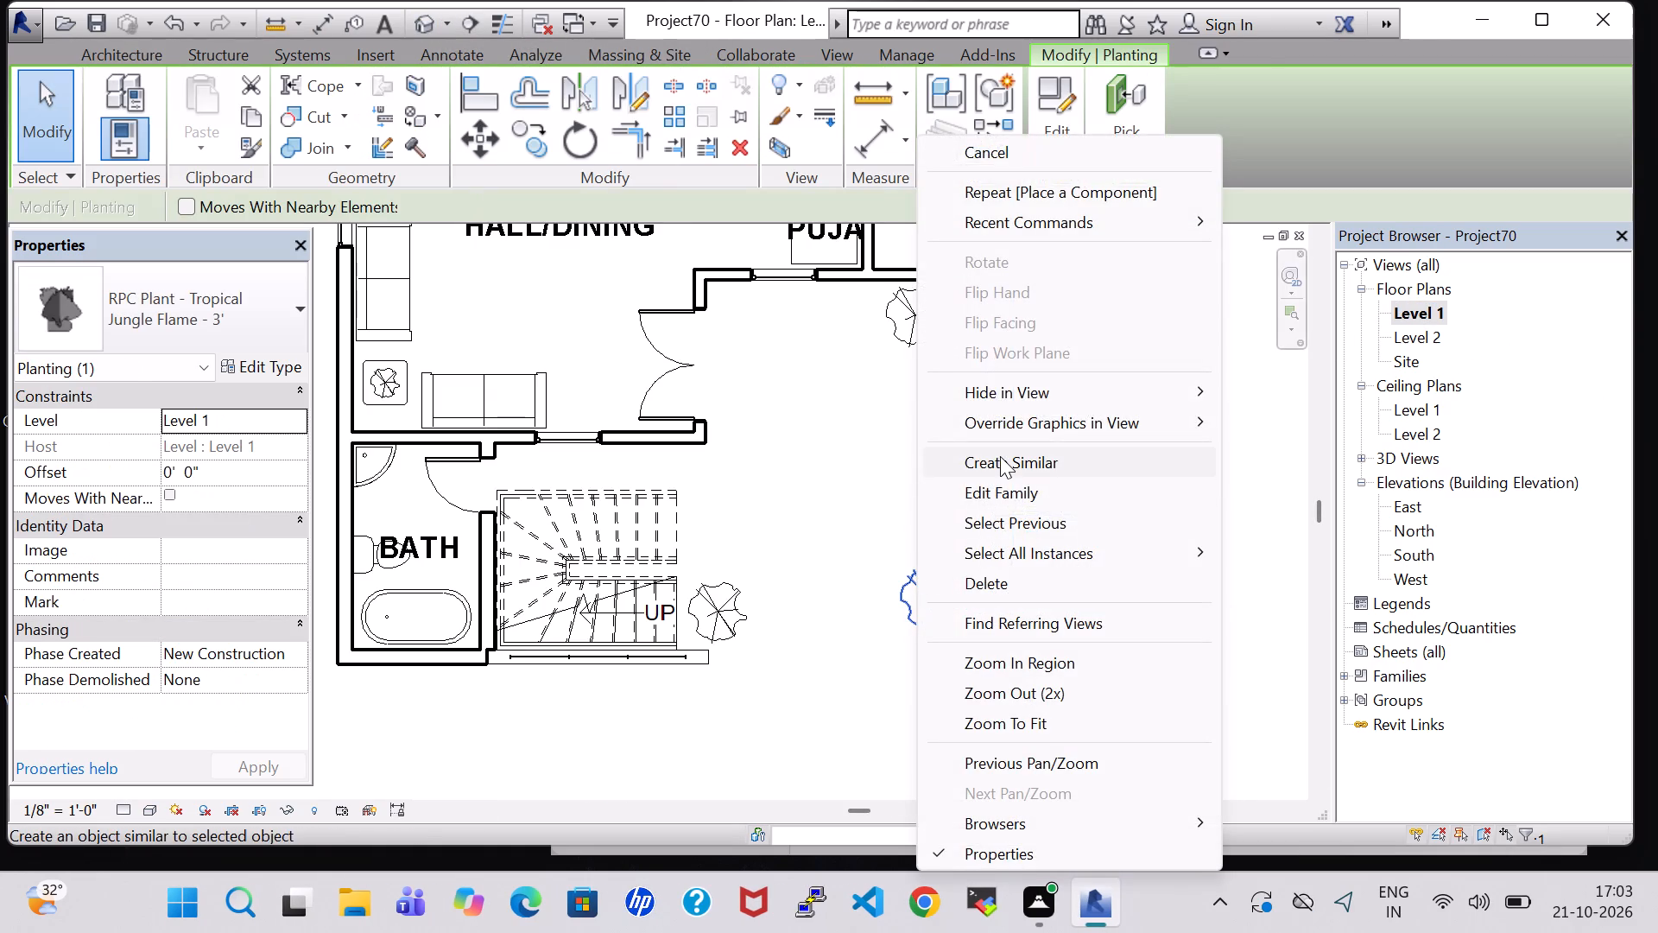
{"action": "left_click", "coordinate": [1000, 456]}
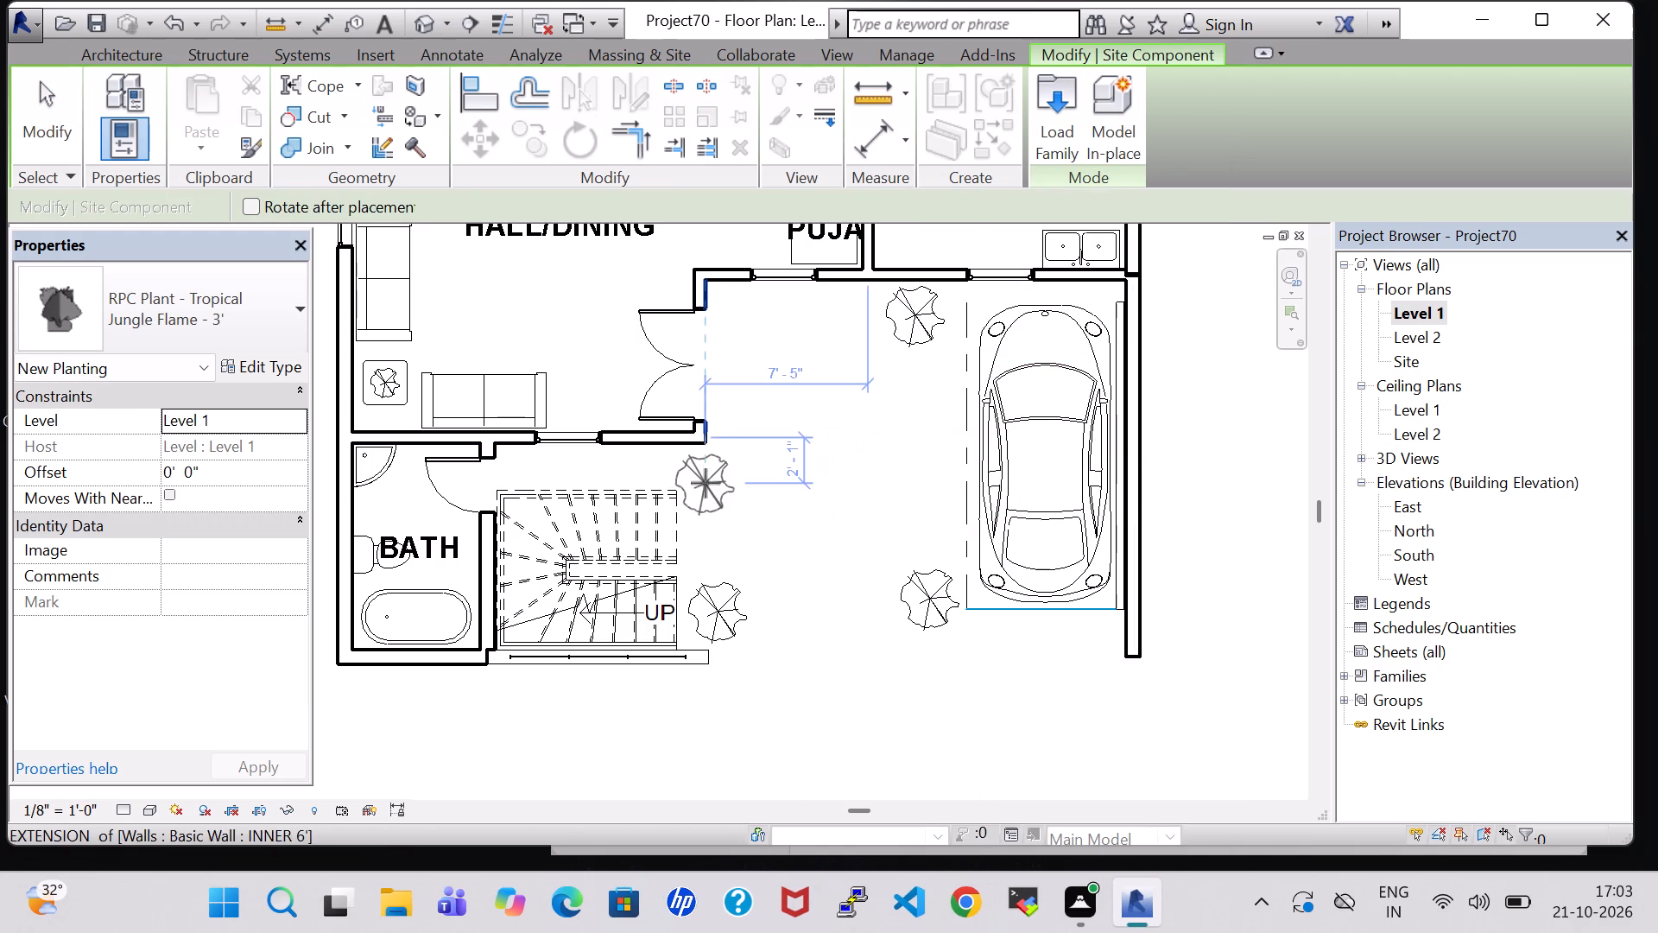
{"action": "left_click", "coordinate": [721, 474]}
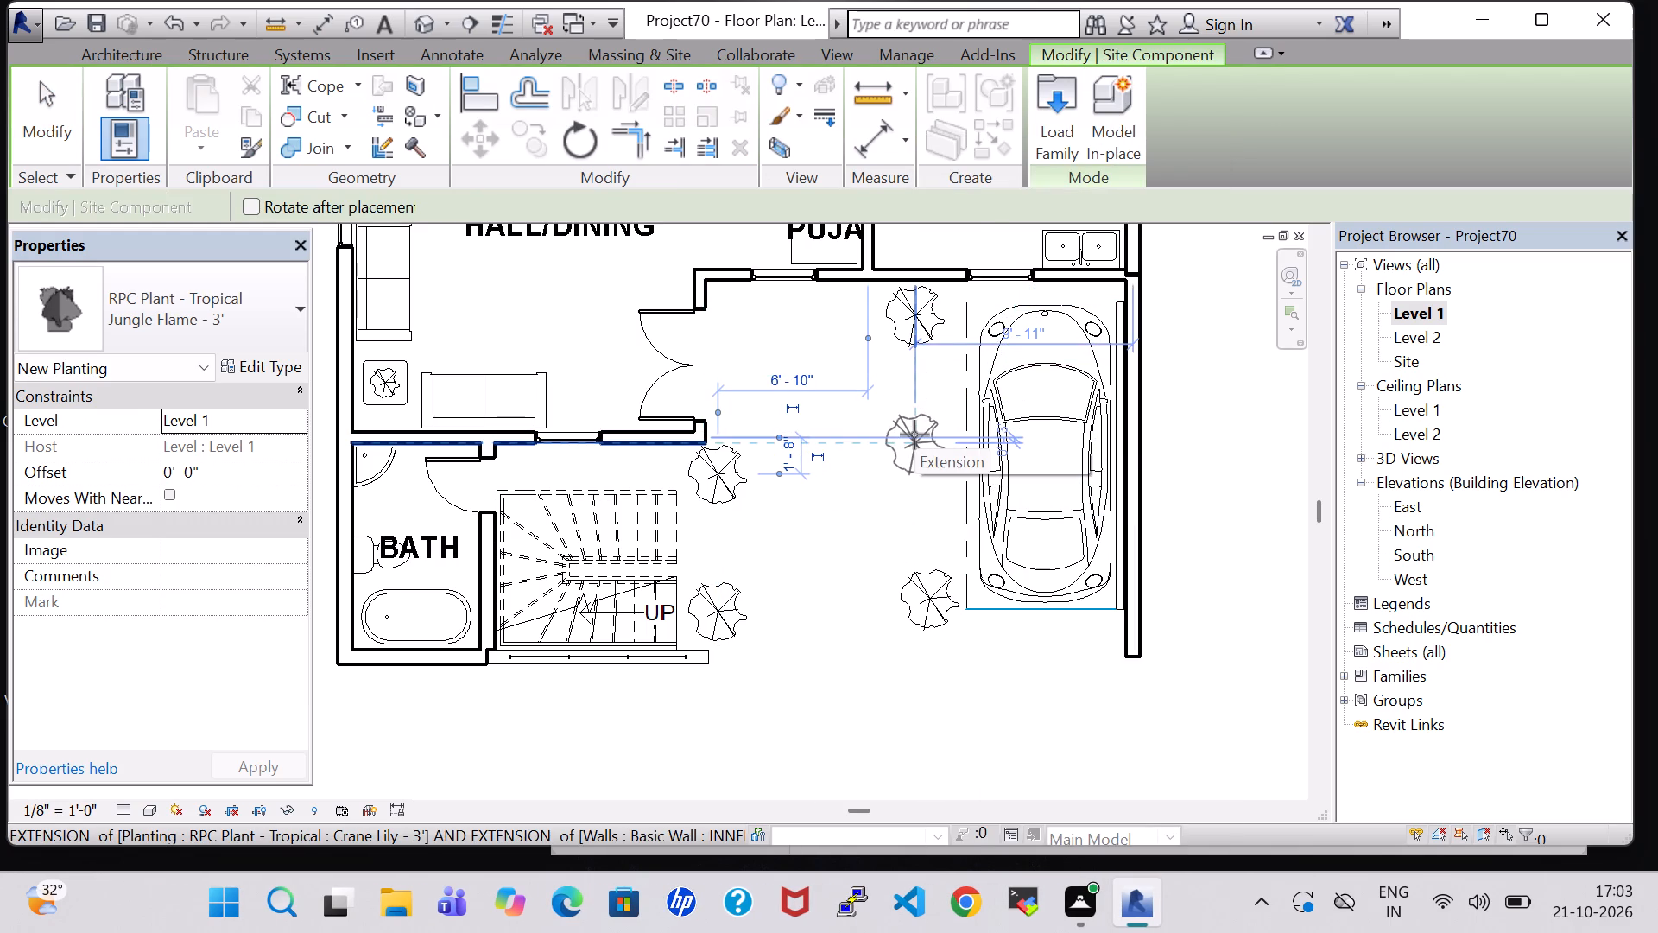
{"action": "left_click", "coordinate": [914, 435]}
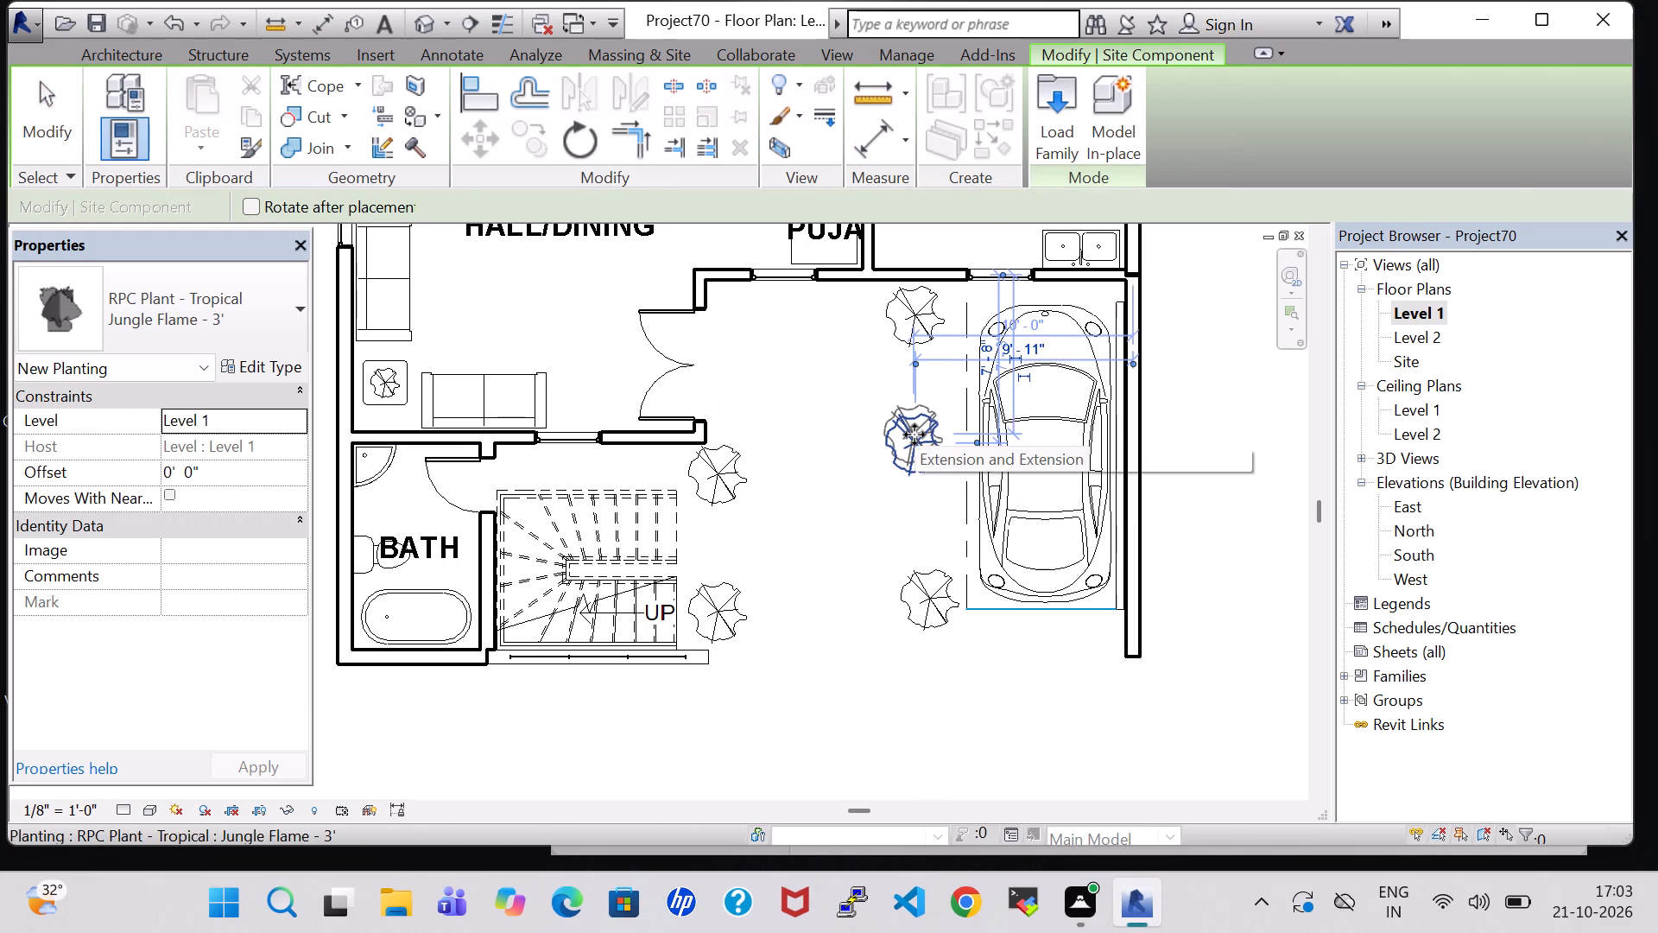
{"action": "key", "text": "Escape"}
{"action": "key", "text": "Escape"}
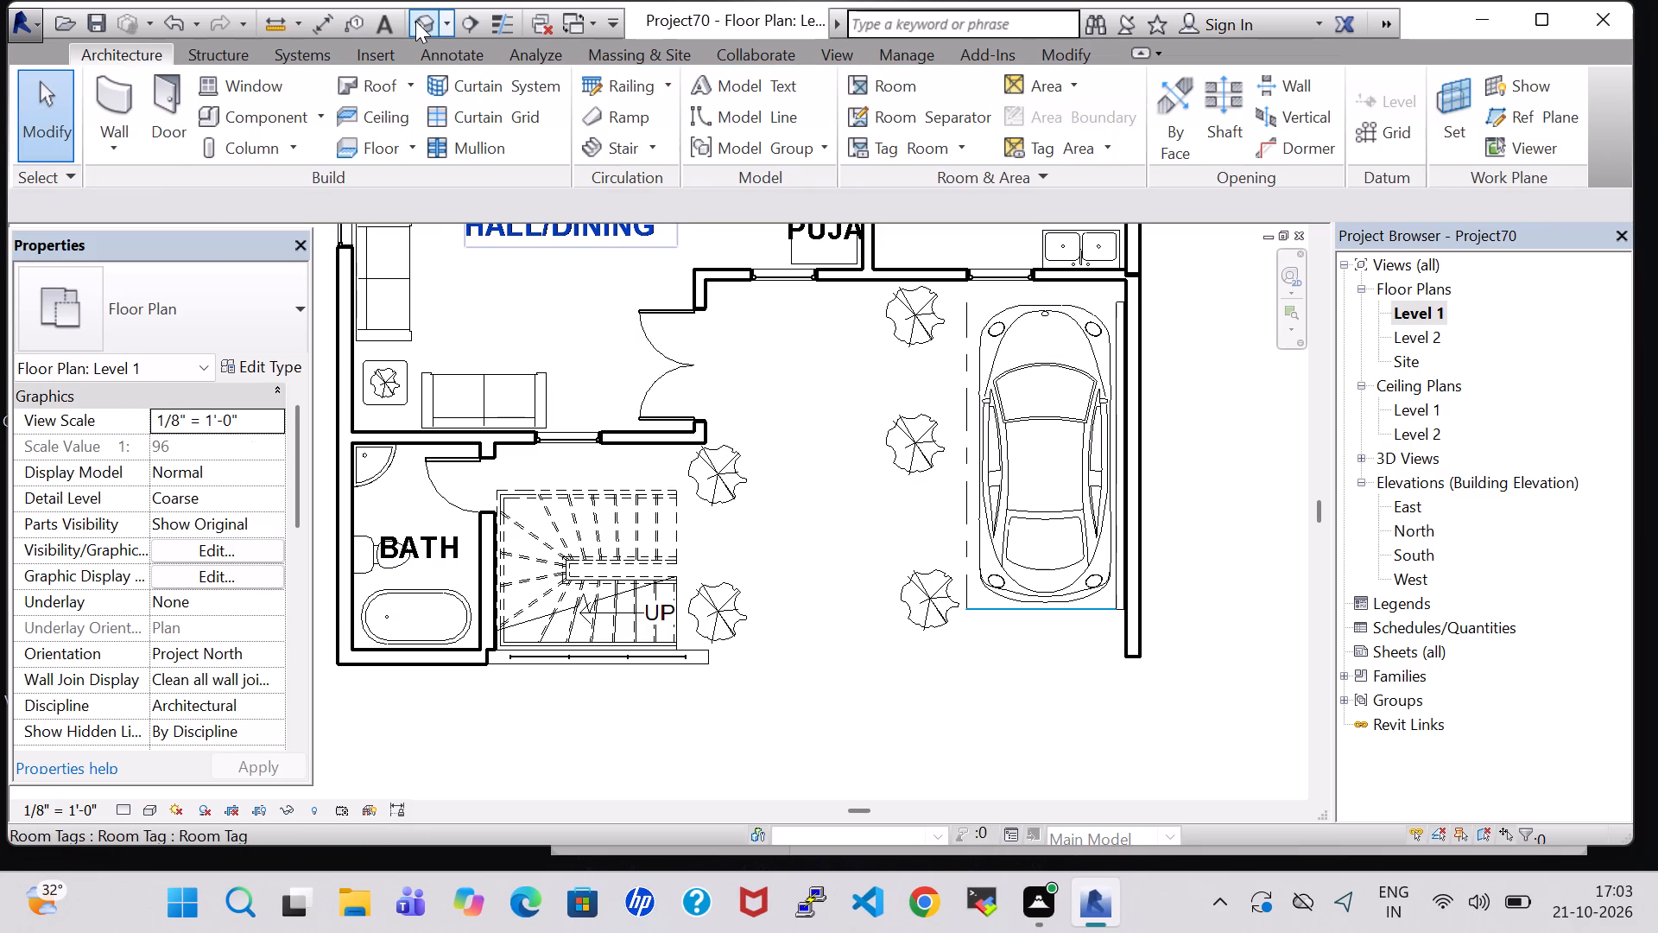
{"action": "left_click", "coordinate": [415, 21]}
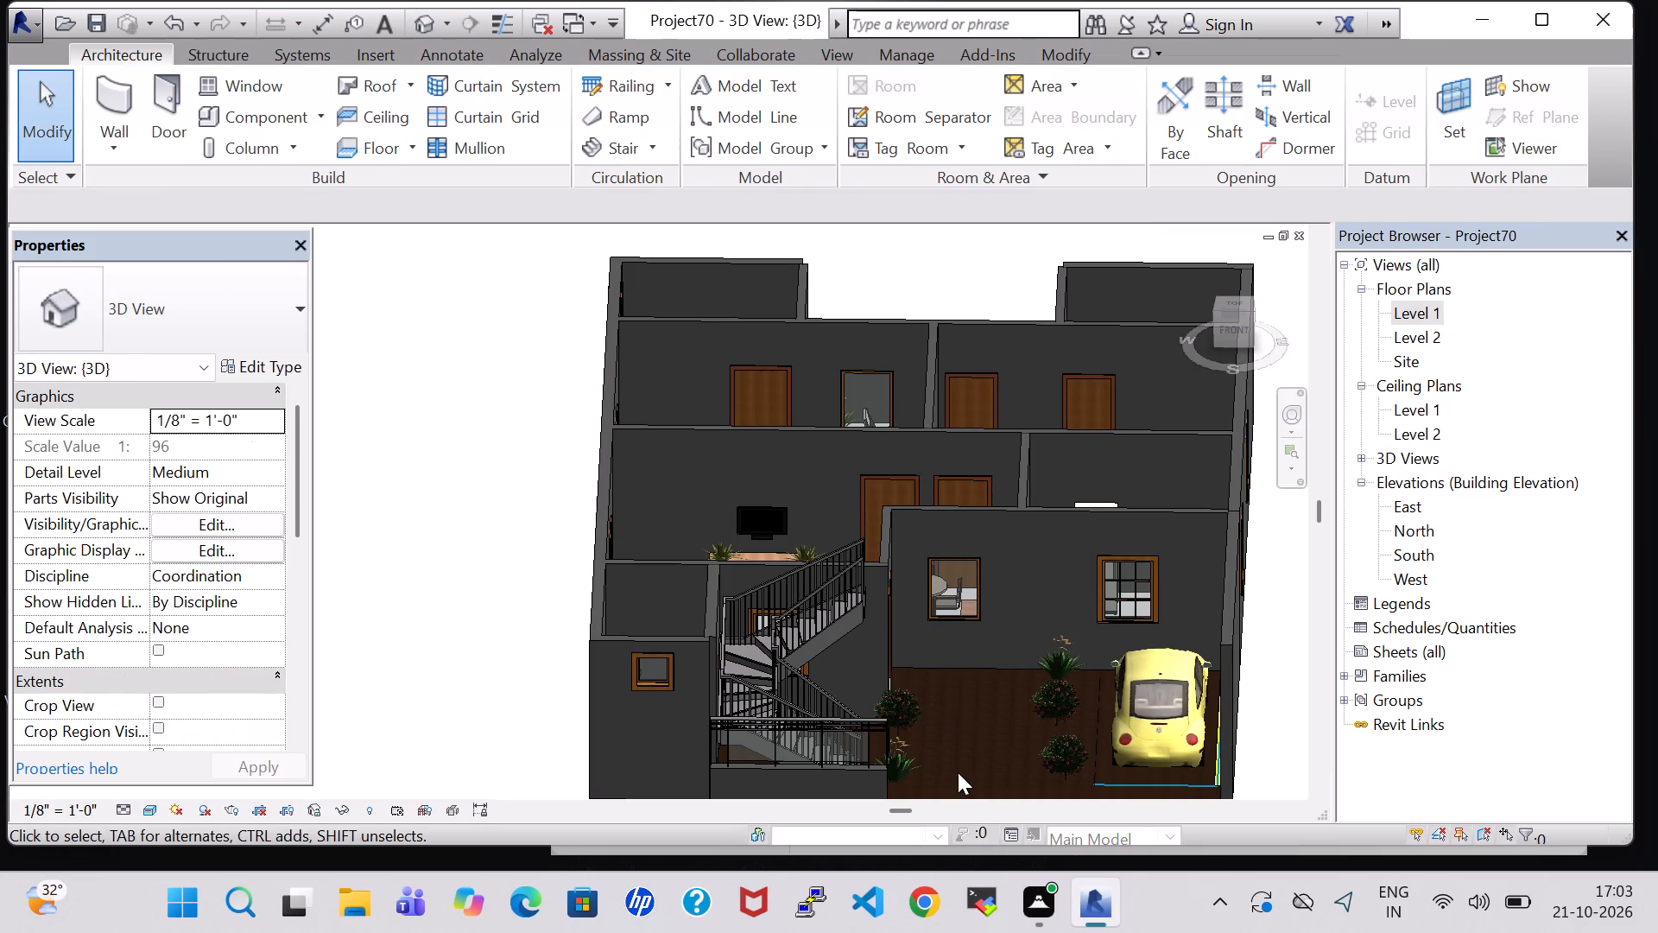
{"action": "middle_click_drag", "start_coordinate": [958, 772], "coordinate": [963, 690], "text": "shift"}
{"action": "middle_click_drag", "start_coordinate": [963, 689], "coordinate": [955, 771], "text": "shift"}
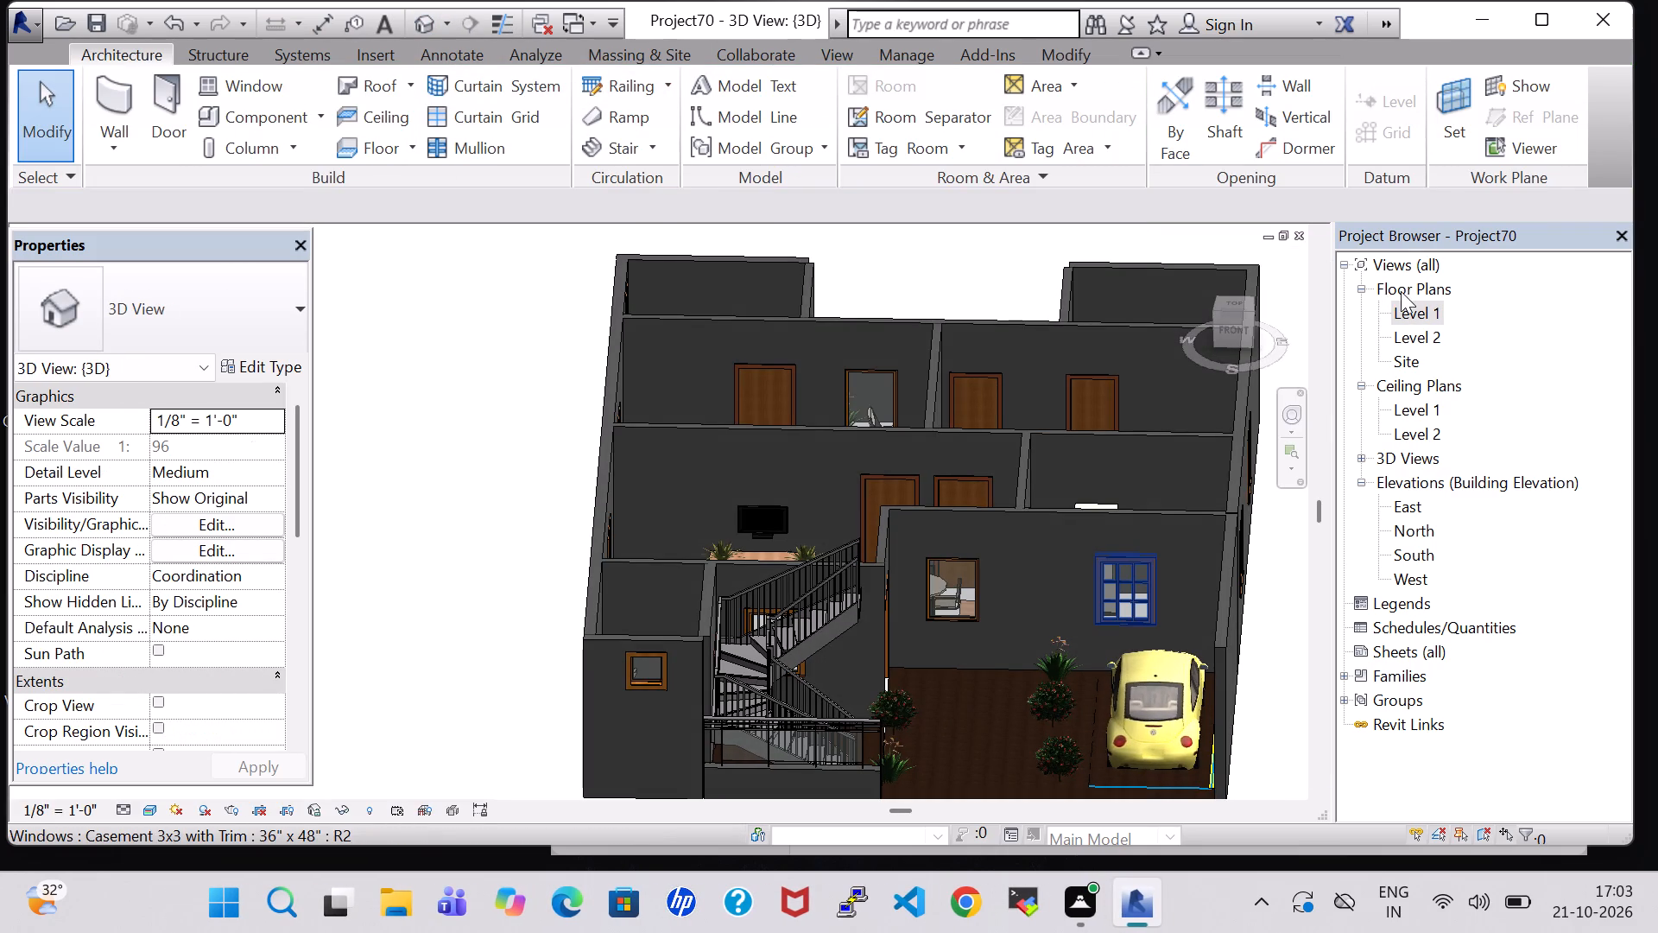
On the Level 1 plan, nudge the Crane Lily near the kitchen wall away from the car, clearing its spot.
{"action": "double_click", "coordinate": [1411, 300]}
{"action": "double_click", "coordinate": [1406, 298]}
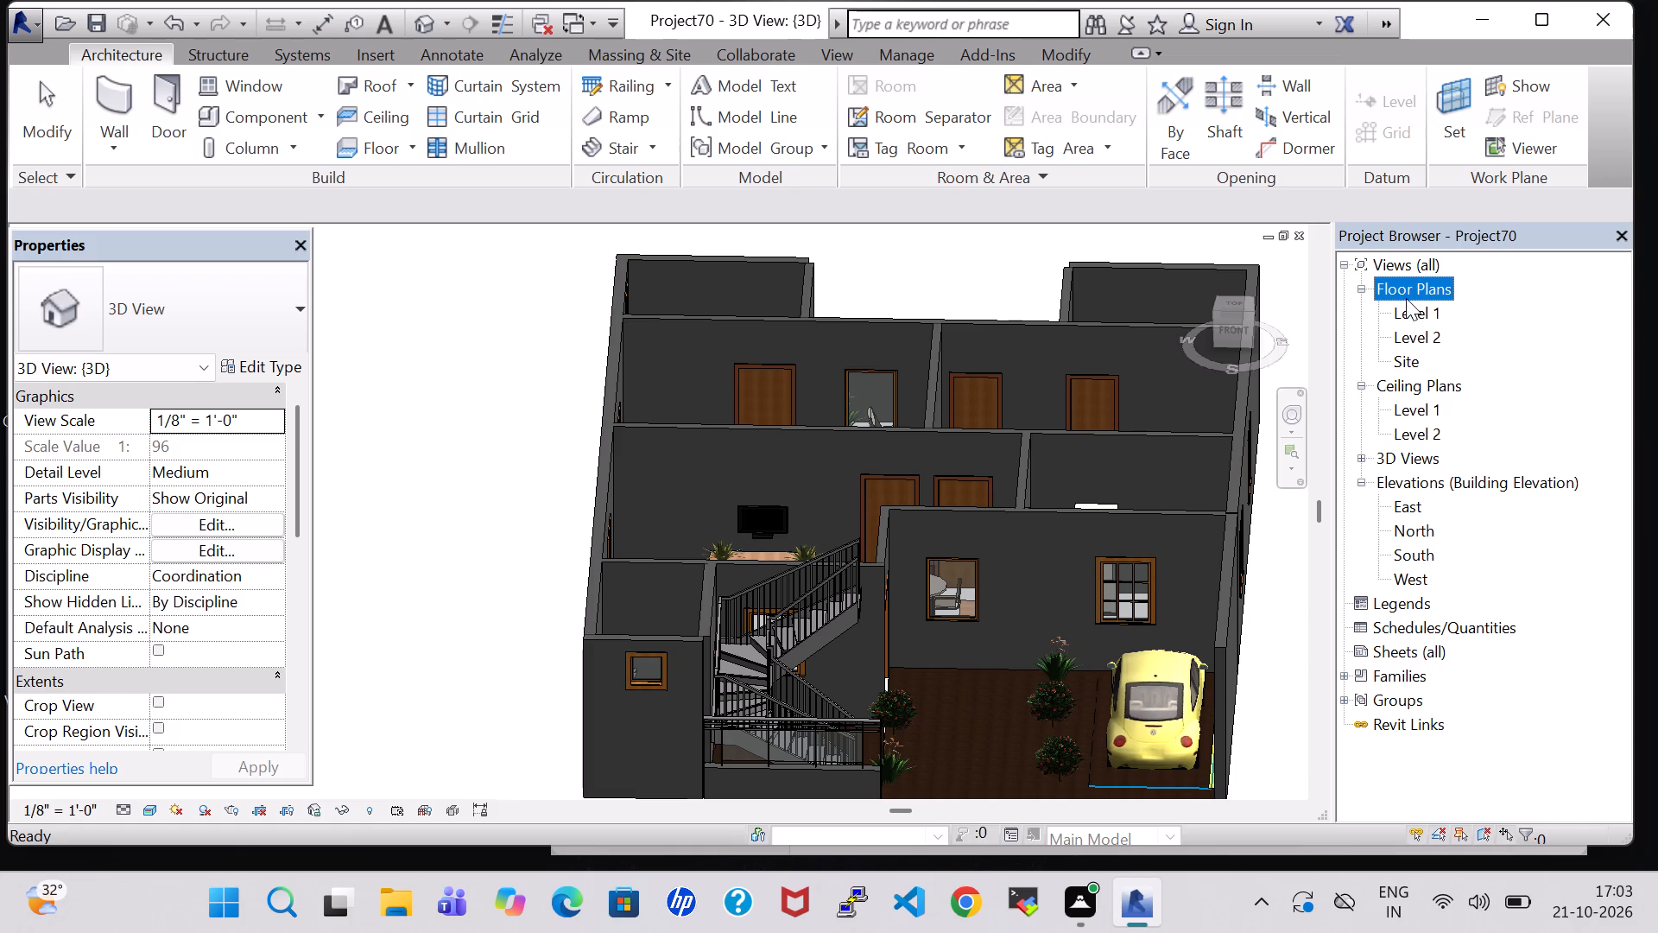
{"action": "double_click", "coordinate": [1406, 314]}
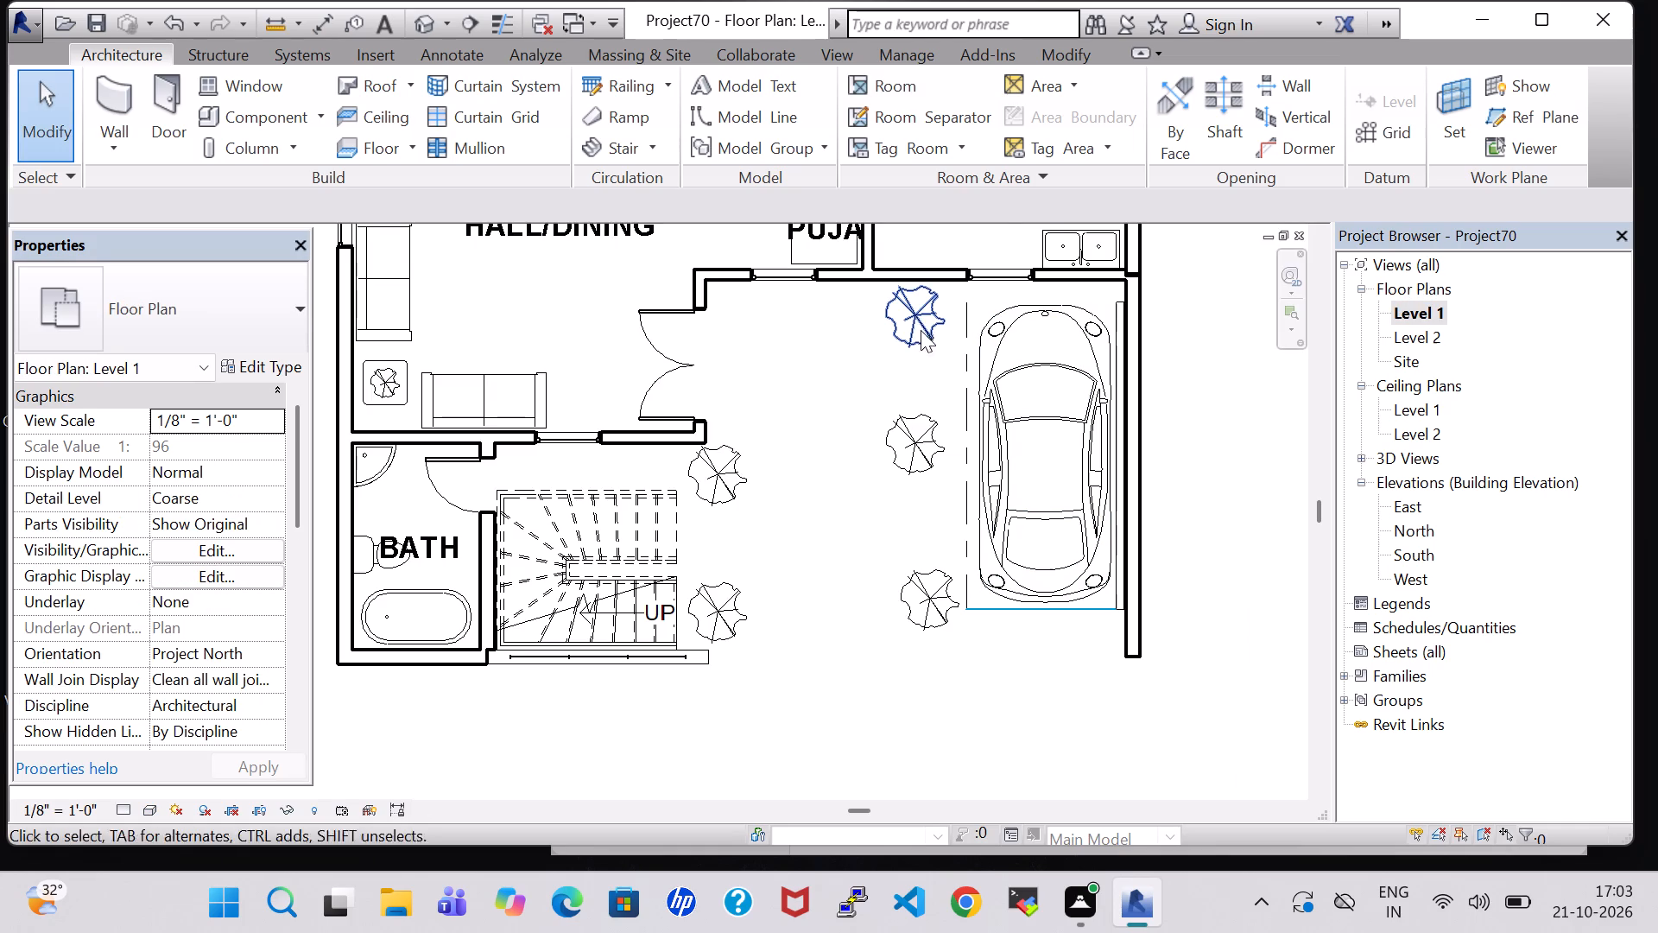
{"action": "left_click", "coordinate": [916, 318]}
{"action": "key", "text": "Left"}
{"action": "key", "text": "Left"}
{"action": "key", "text": "Left"}
{"action": "key", "text": "Left"}
{"action": "key", "text": "Left"}
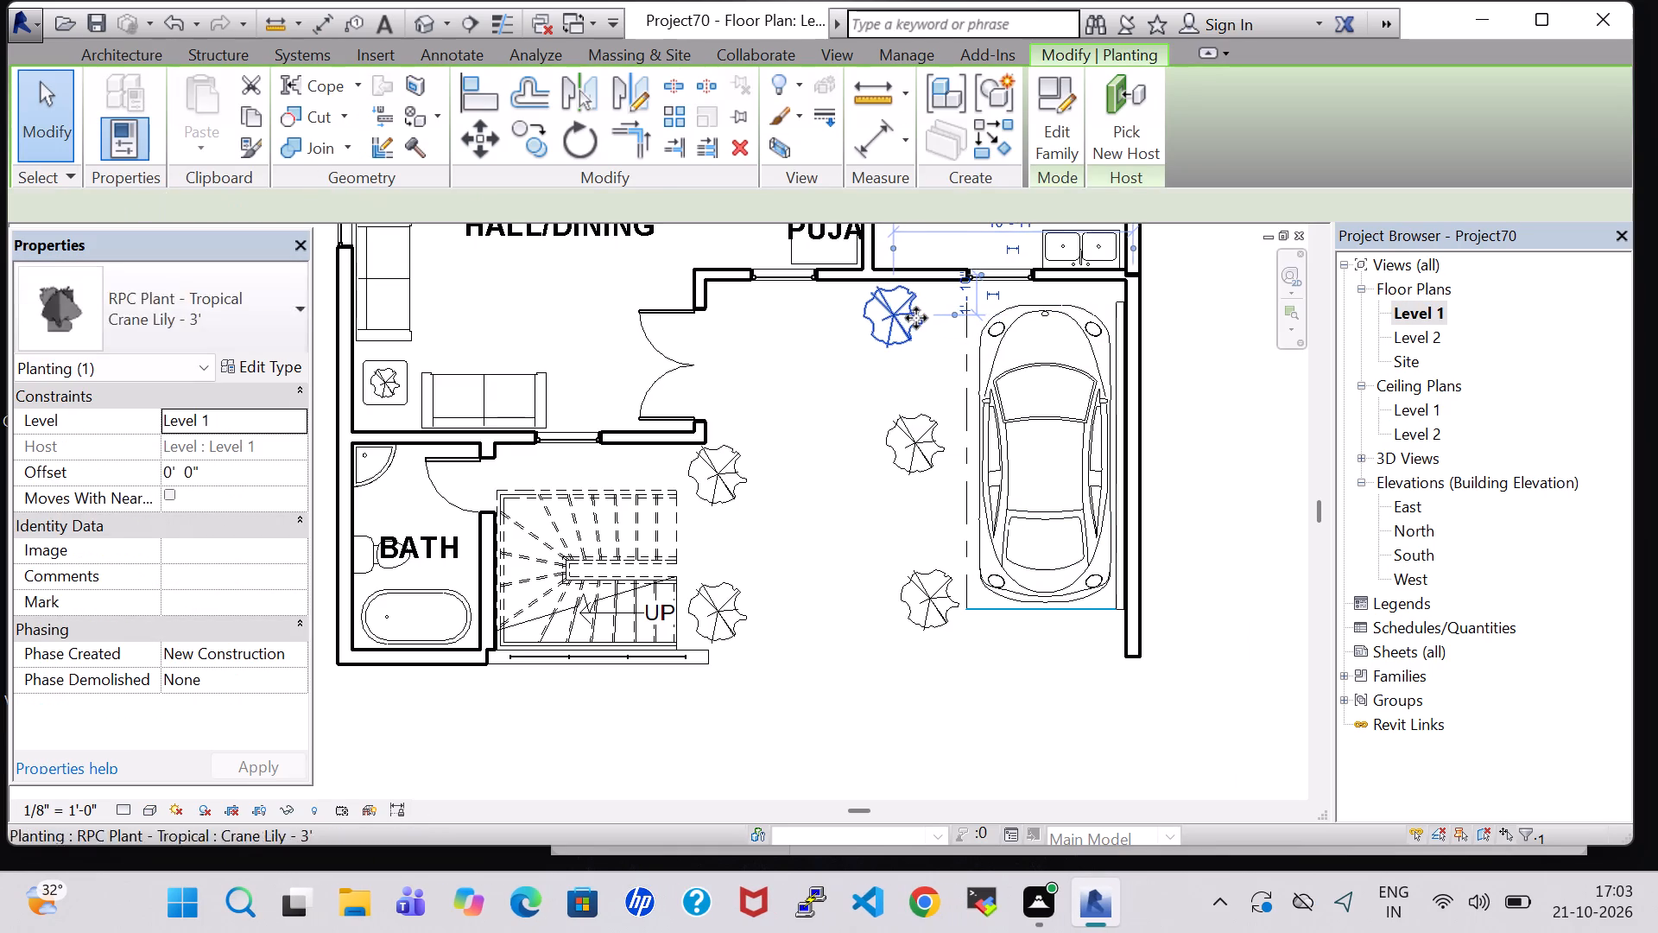
{"action": "key", "text": "Left"}
{"action": "key", "text": "Left"}
{"action": "key", "text": "Left"}
{"action": "key", "text": "Left"}
{"action": "key", "text": "Left"}
{"action": "key", "text": "Left"}
{"action": "key", "text": "Left"}
Nudge the Jungle Flame midway beside the car toward the kitchen wall, into the Crane Lily's former spot.
{"action": "left_click", "coordinate": [905, 457]}
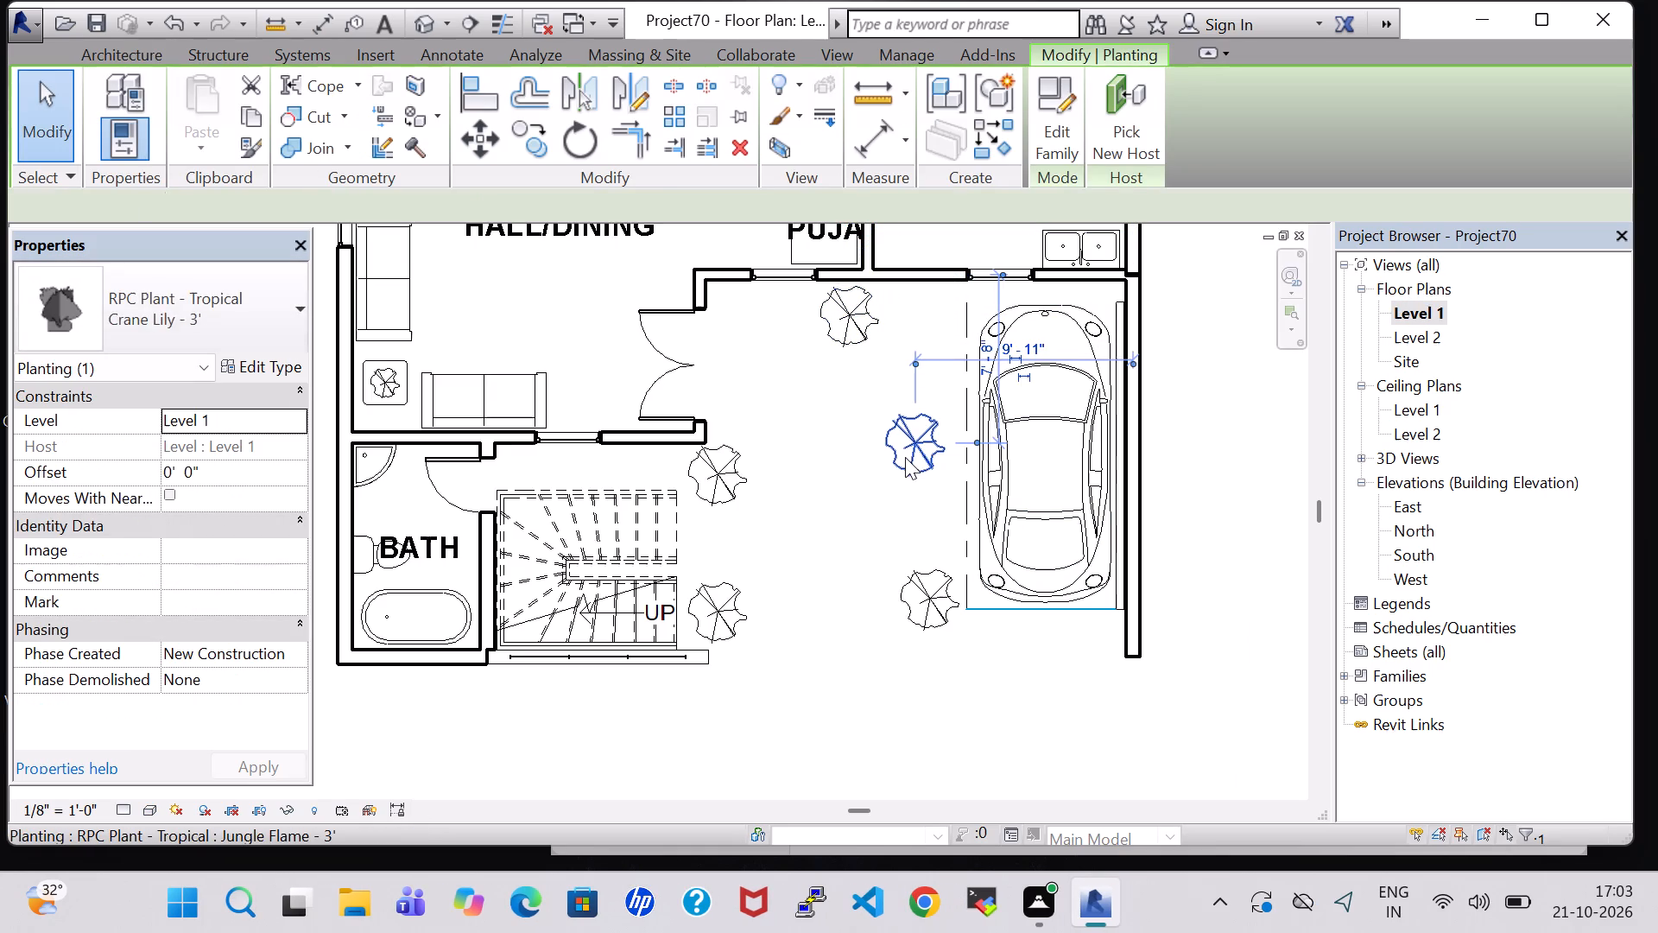
{"action": "key", "text": "Up"}
{"action": "key", "text": "Up"}
{"action": "key", "text": "Up"}
{"action": "key", "text": "Up"}
{"action": "key", "text": "Up"}
{"action": "key", "text": "Up"}
{"action": "key", "text": "Up"}
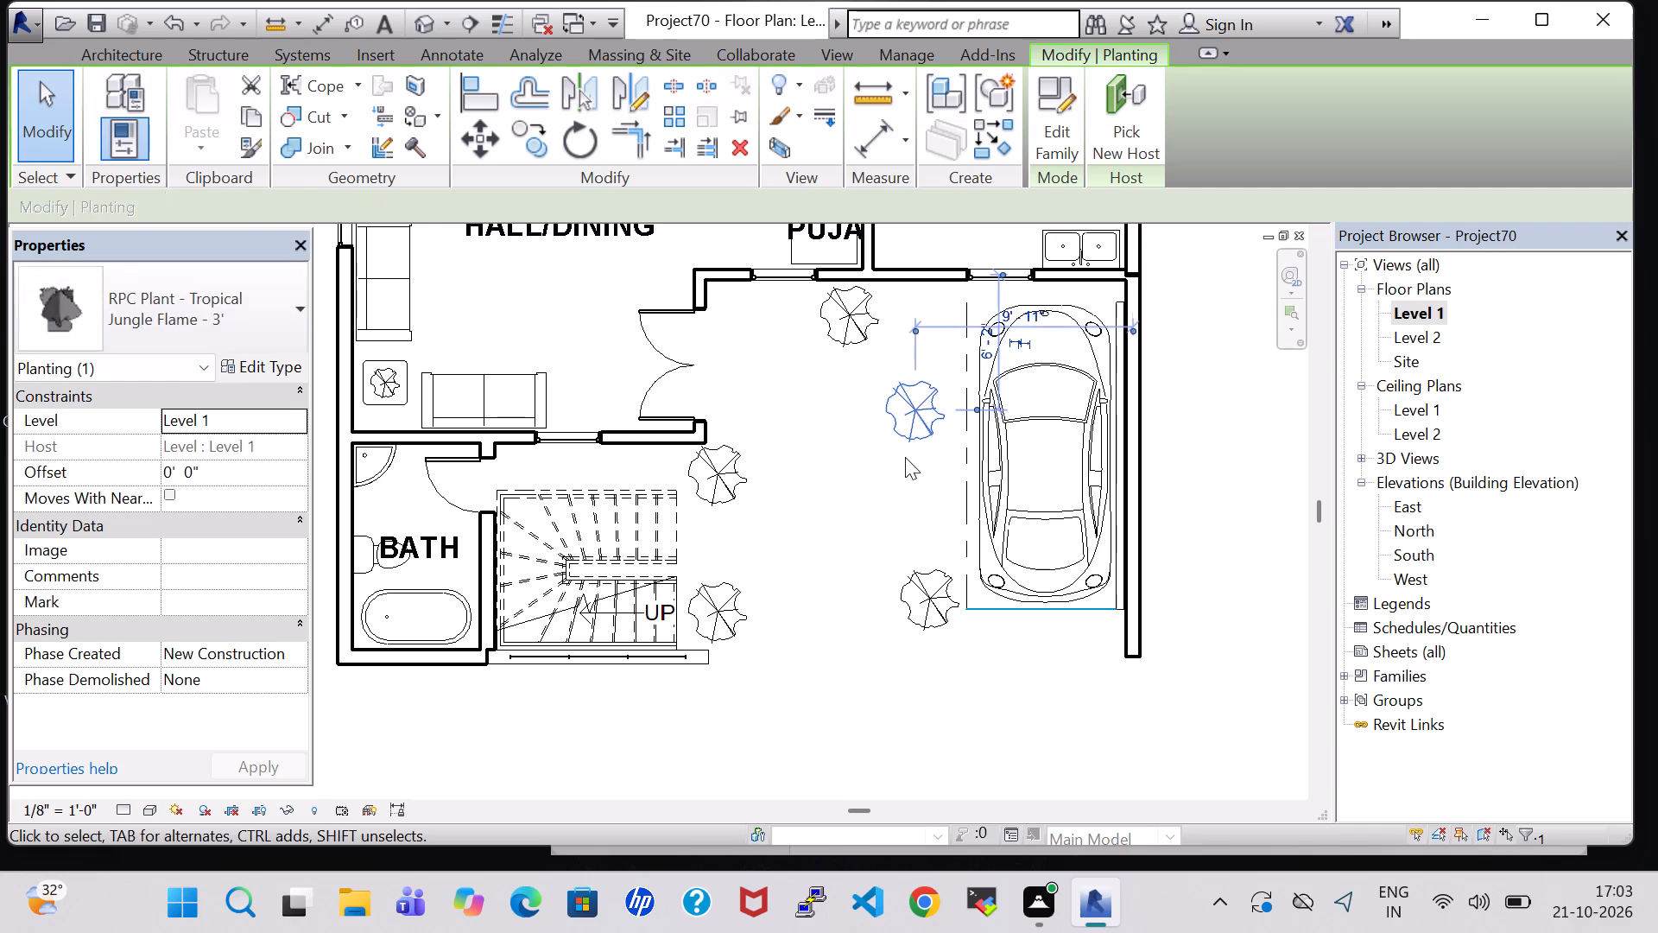
{"action": "key", "text": "Up"}
{"action": "key", "text": "Up"}
{"action": "key", "text": "Up"}
{"action": "key", "text": "Up"}
{"action": "key", "text": "Up"}
{"action": "key", "text": "Up"}
{"action": "key", "text": "Up"}
{"action": "key", "text": "Up"}
{"action": "key", "text": "Up"}
{"action": "key", "text": "Up"}
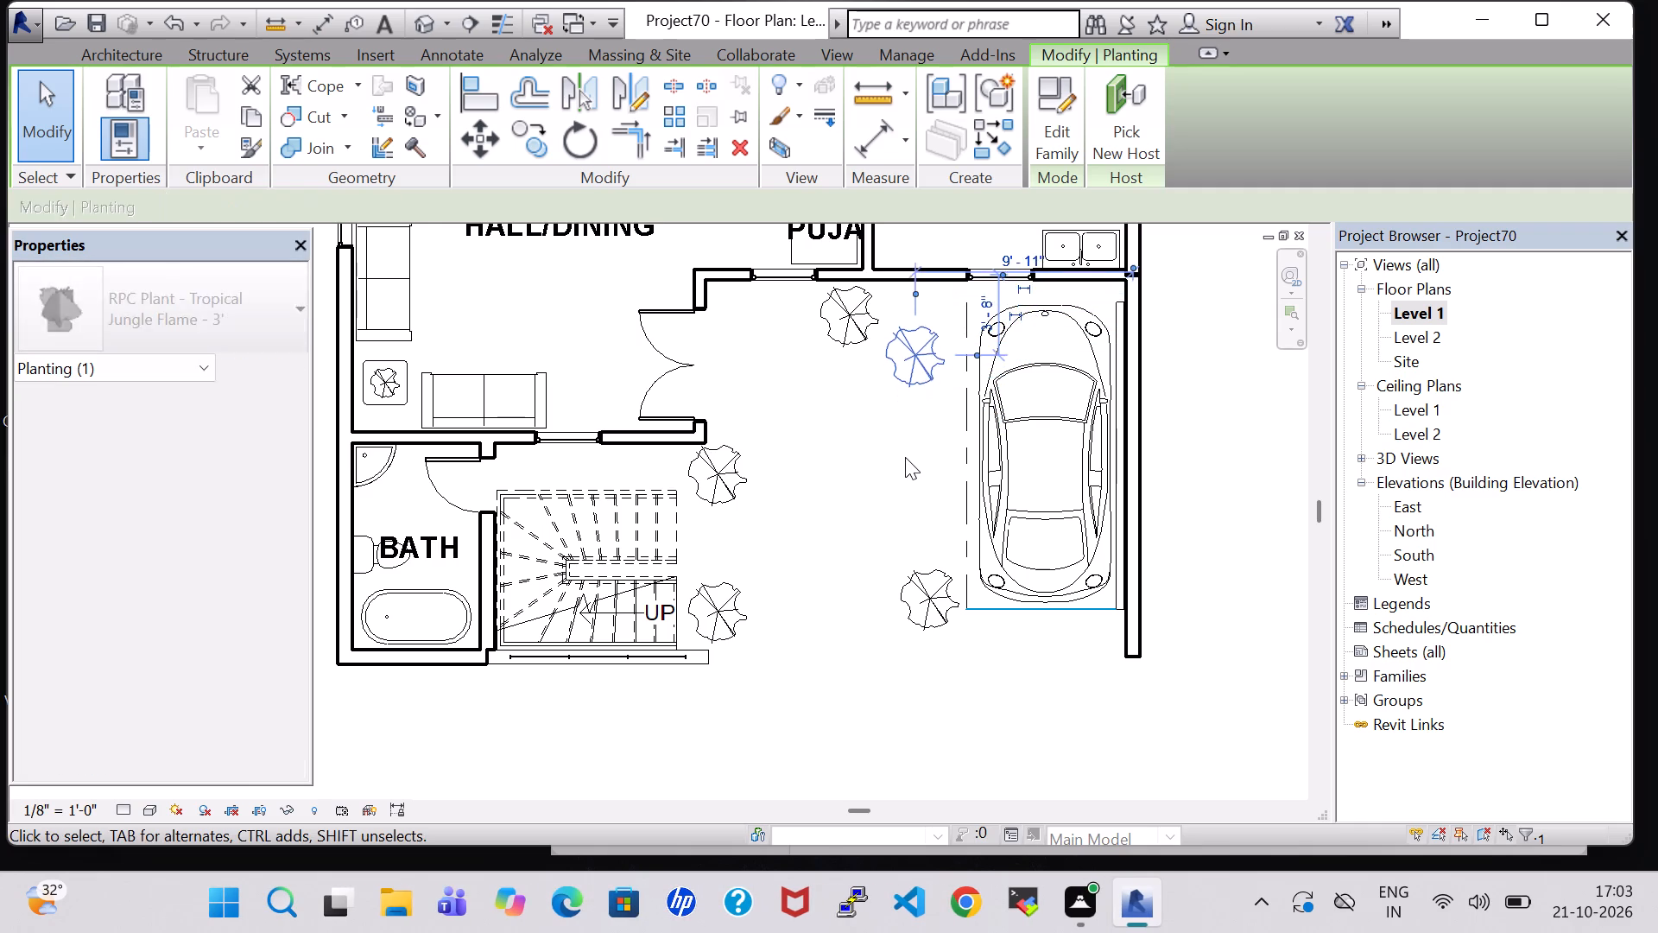
{"action": "key", "text": "Up"}
{"action": "key", "text": "Up"}
Nudge the Crane Lily away from the kitchen wall and back toward the car, between the two Jungle Flame plants.
{"action": "left_click", "coordinate": [843, 322]}
{"action": "key", "text": "Down"}
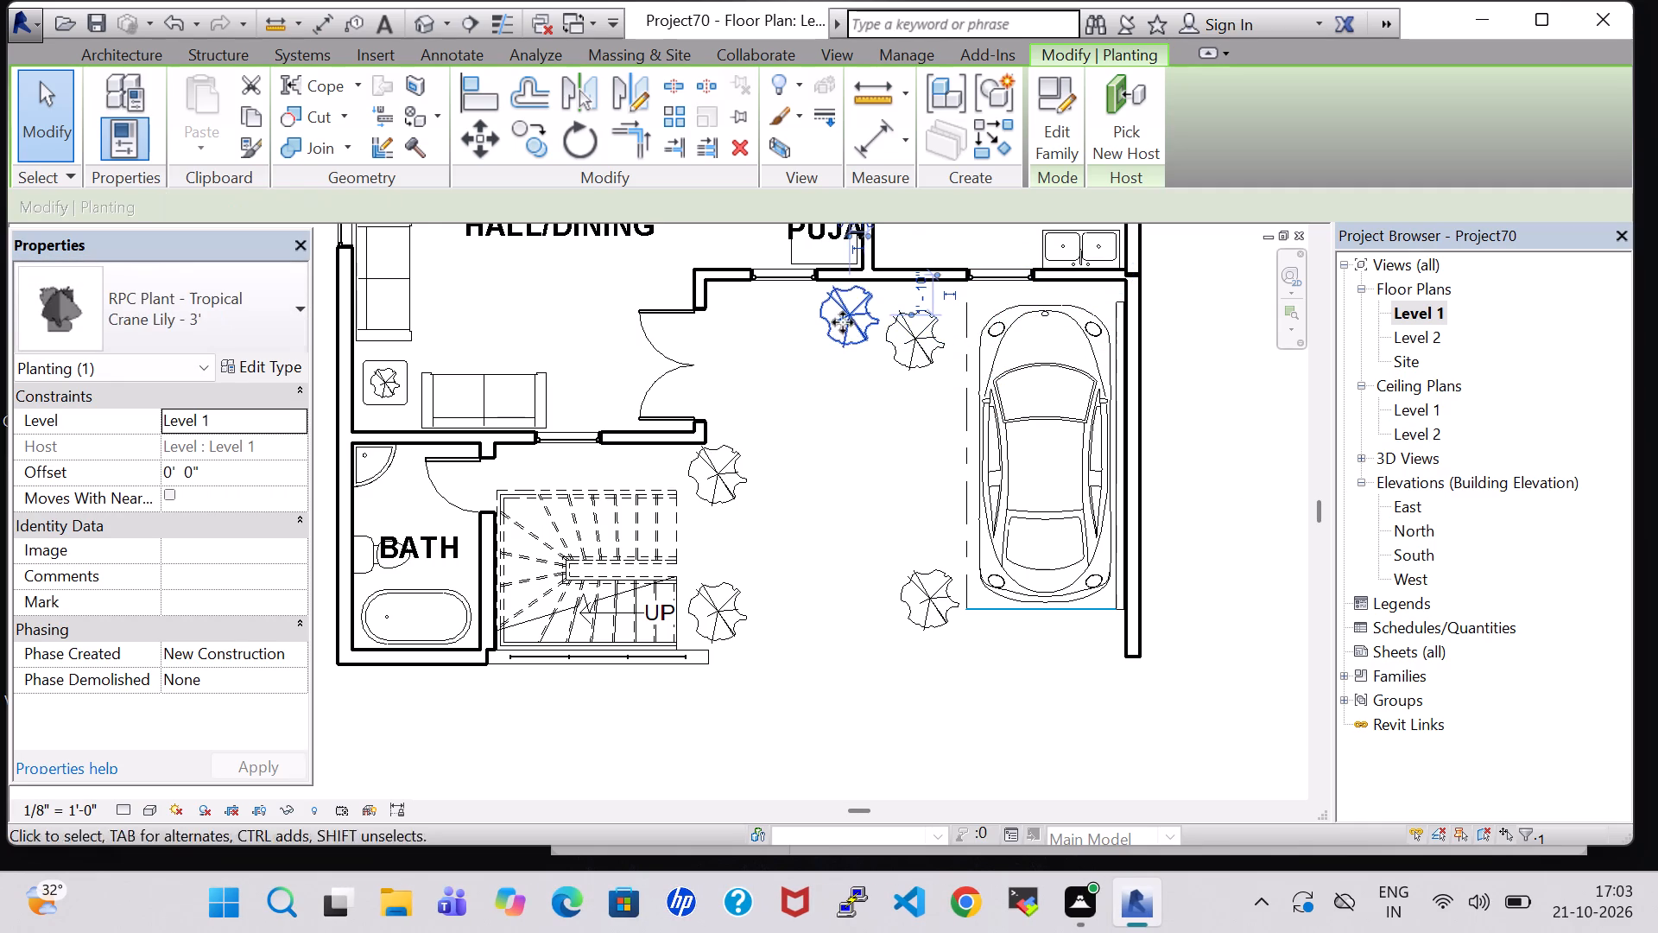
{"action": "key", "text": "Down"}
{"action": "key", "text": "Down"}
{"action": "key", "text": "Down"}
{"action": "key", "text": "Down"}
{"action": "key", "text": "Down"}
{"action": "key", "text": "Down"}
{"action": "key", "text": "Down"}
{"action": "key", "text": "Down"}
{"action": "key", "text": "Down"}
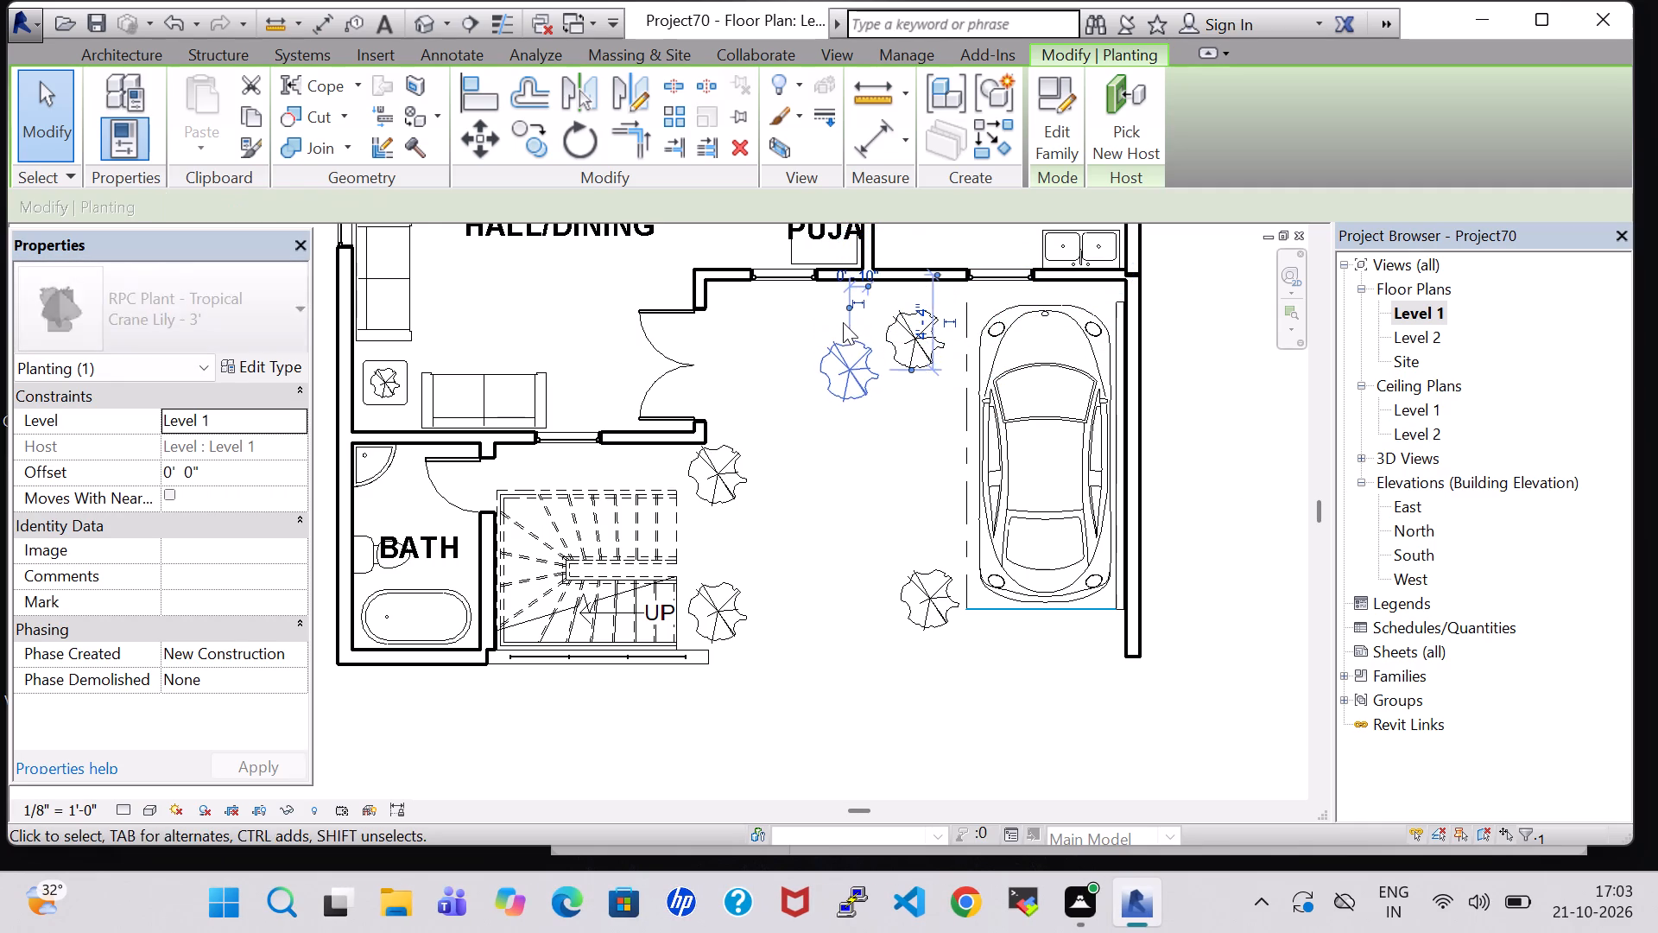
{"action": "key", "text": "Down"}
{"action": "key", "text": "Down"}
{"action": "key", "text": "Down"}
{"action": "key", "text": "Down"}
{"action": "key", "text": "Down"}
{"action": "key", "text": "Down"}
{"action": "key", "text": "Down"}
{"action": "key", "text": "Down"}
{"action": "key", "text": "Down"}
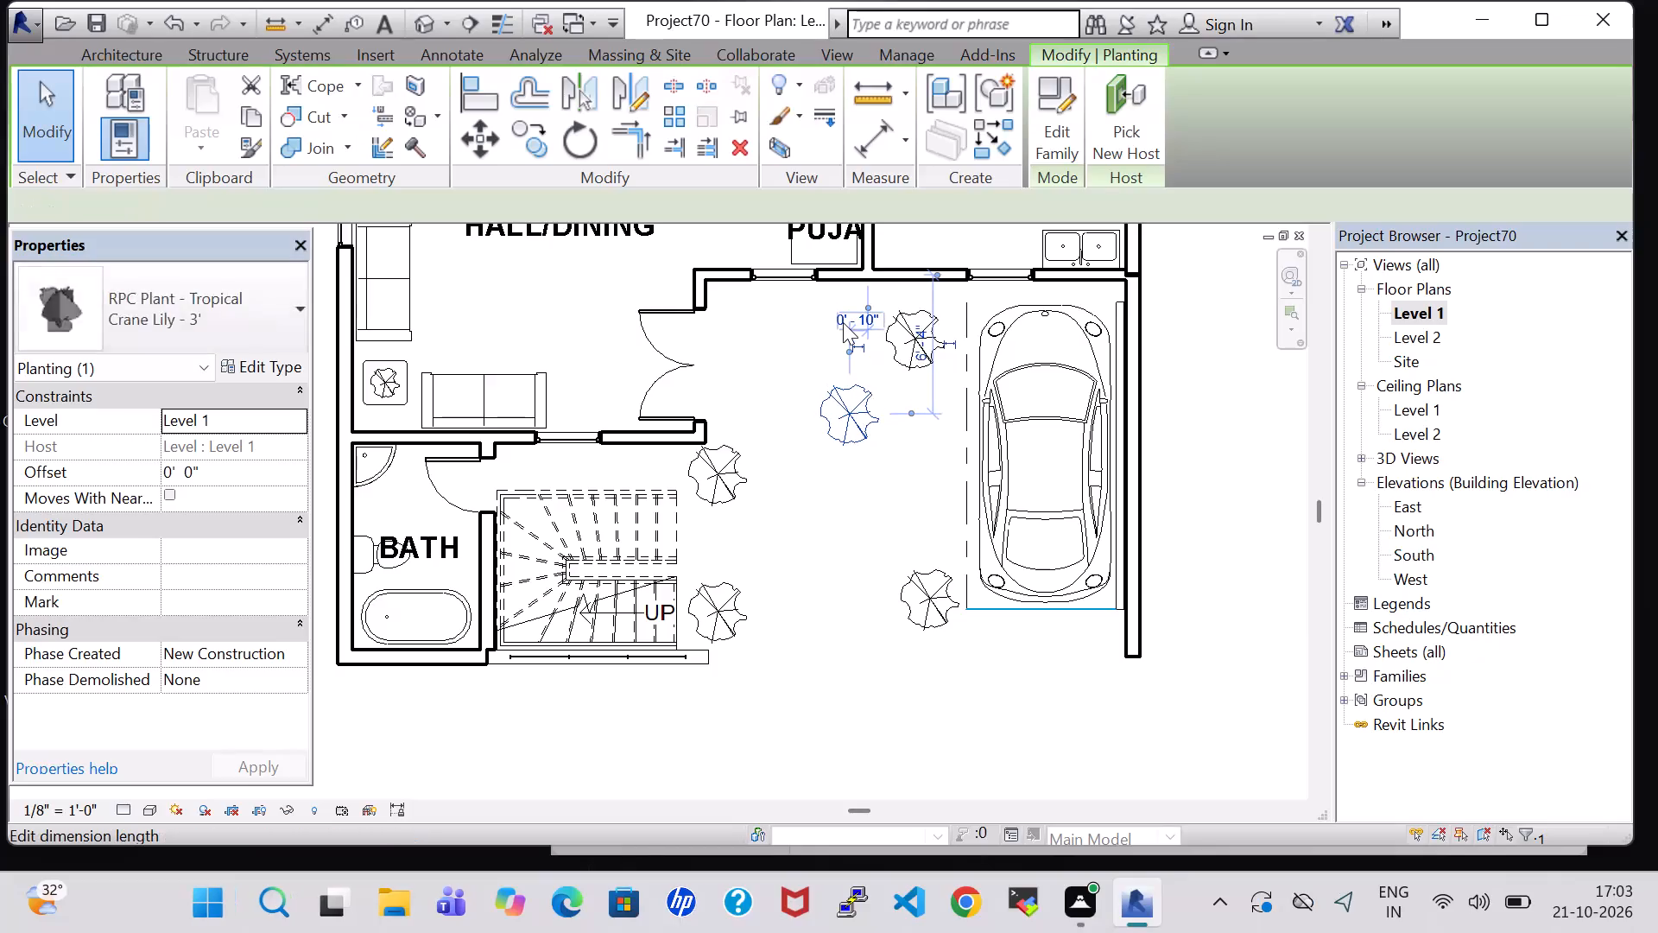
{"action": "key", "text": "Down"}
{"action": "key", "text": "Down"}
{"action": "key", "text": "Down"}
{"action": "key", "text": "Down"}
{"action": "key", "text": "Down"}
{"action": "key", "text": "Right"}
{"action": "key", "text": "Right"}
{"action": "key", "text": "Right"}
{"action": "key", "text": "Right"}
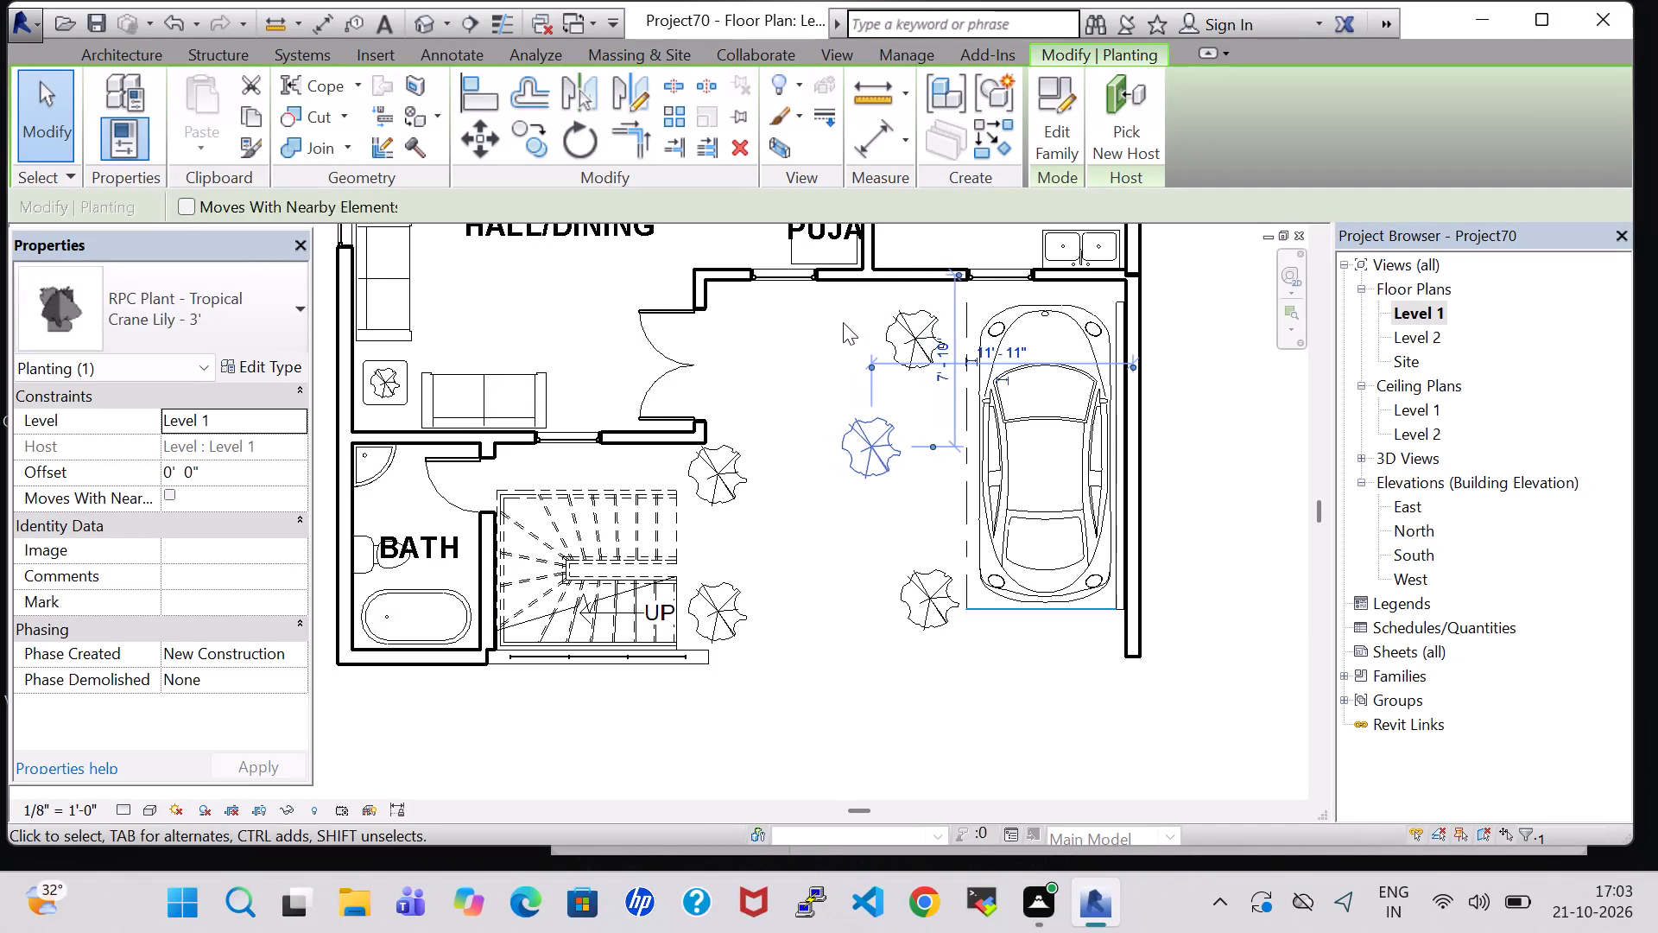
{"action": "key", "text": "Right"}
{"action": "key", "text": "Right"}
{"action": "key", "text": "Down"}
{"action": "key", "text": "Down"}
{"action": "key", "text": "Down"}
{"action": "key", "text": "Down"}
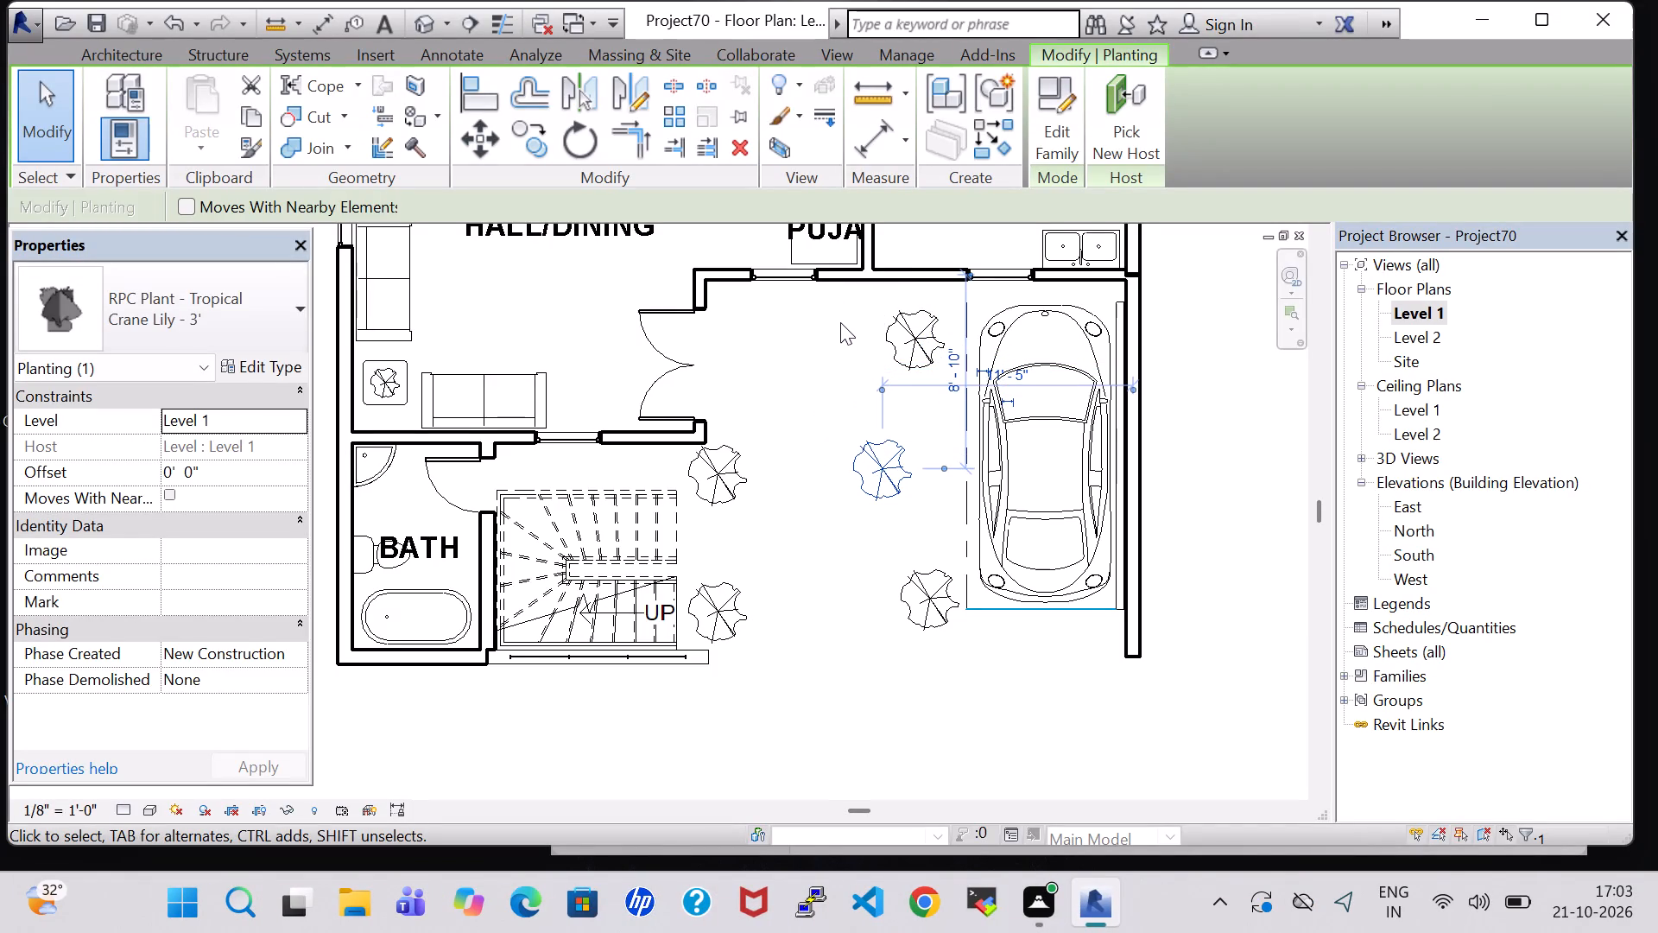
In 3D, nudge the middle Crane Lily toward the car so it lines up with the rear Jungle Flame.
{"action": "left_click", "coordinate": [424, 10]}
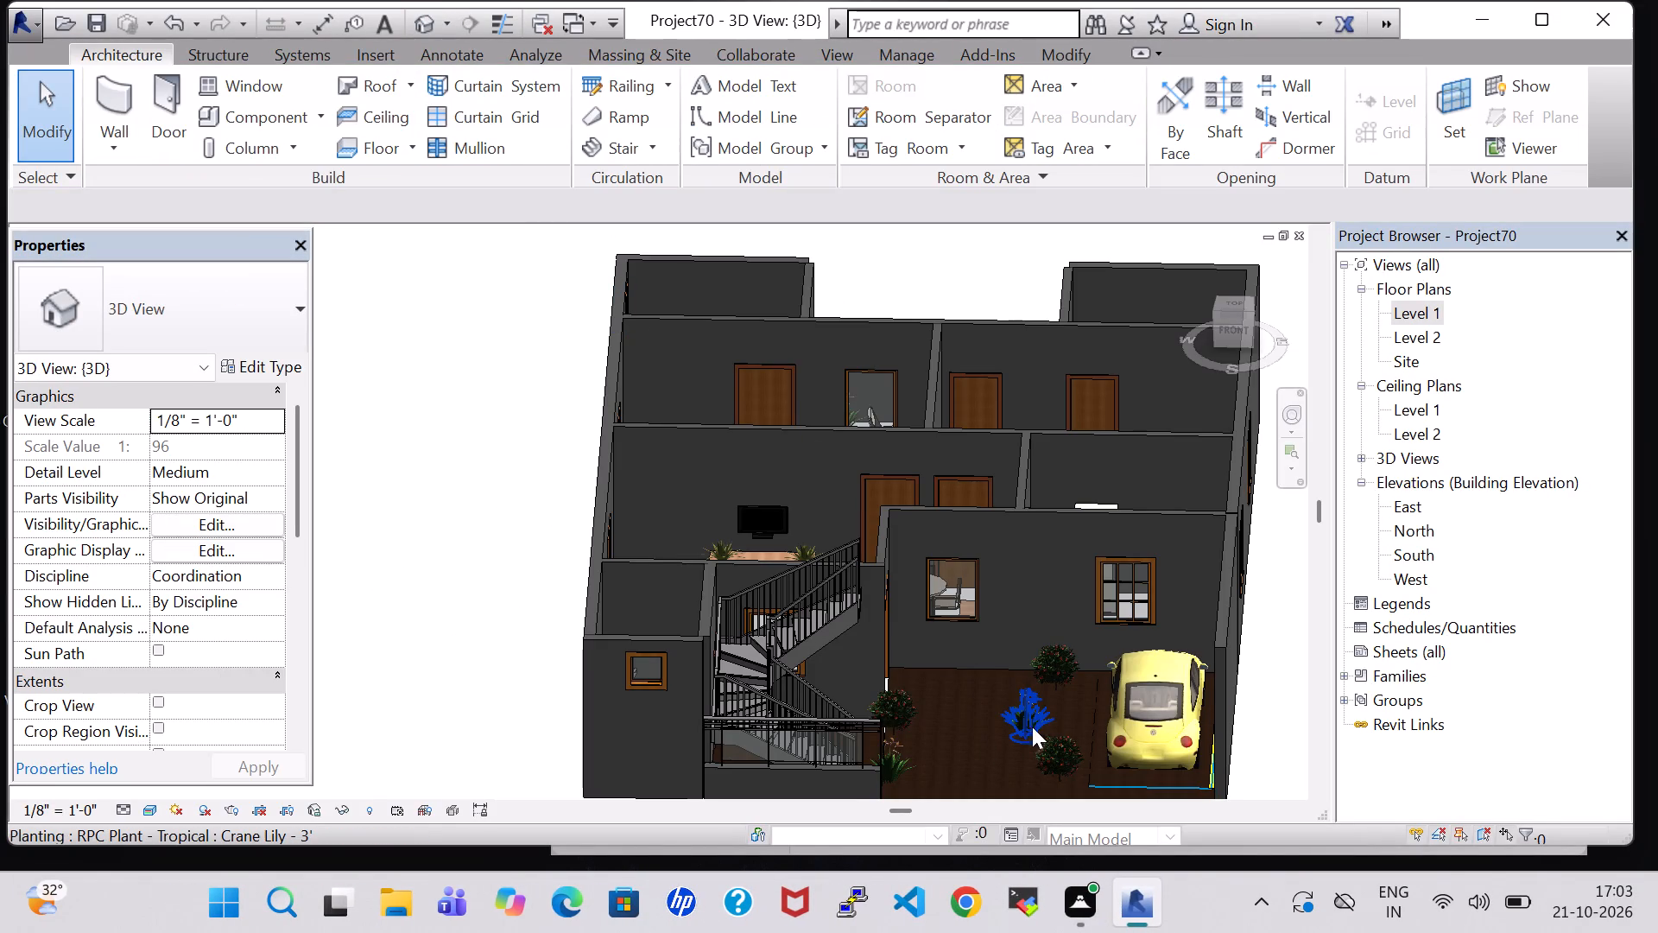
{"action": "left_click", "coordinate": [1032, 725]}
{"action": "key", "text": "Right"}
{"action": "key", "text": "Right"}
{"action": "key", "text": "Right"}
{"action": "key", "text": "Right"}
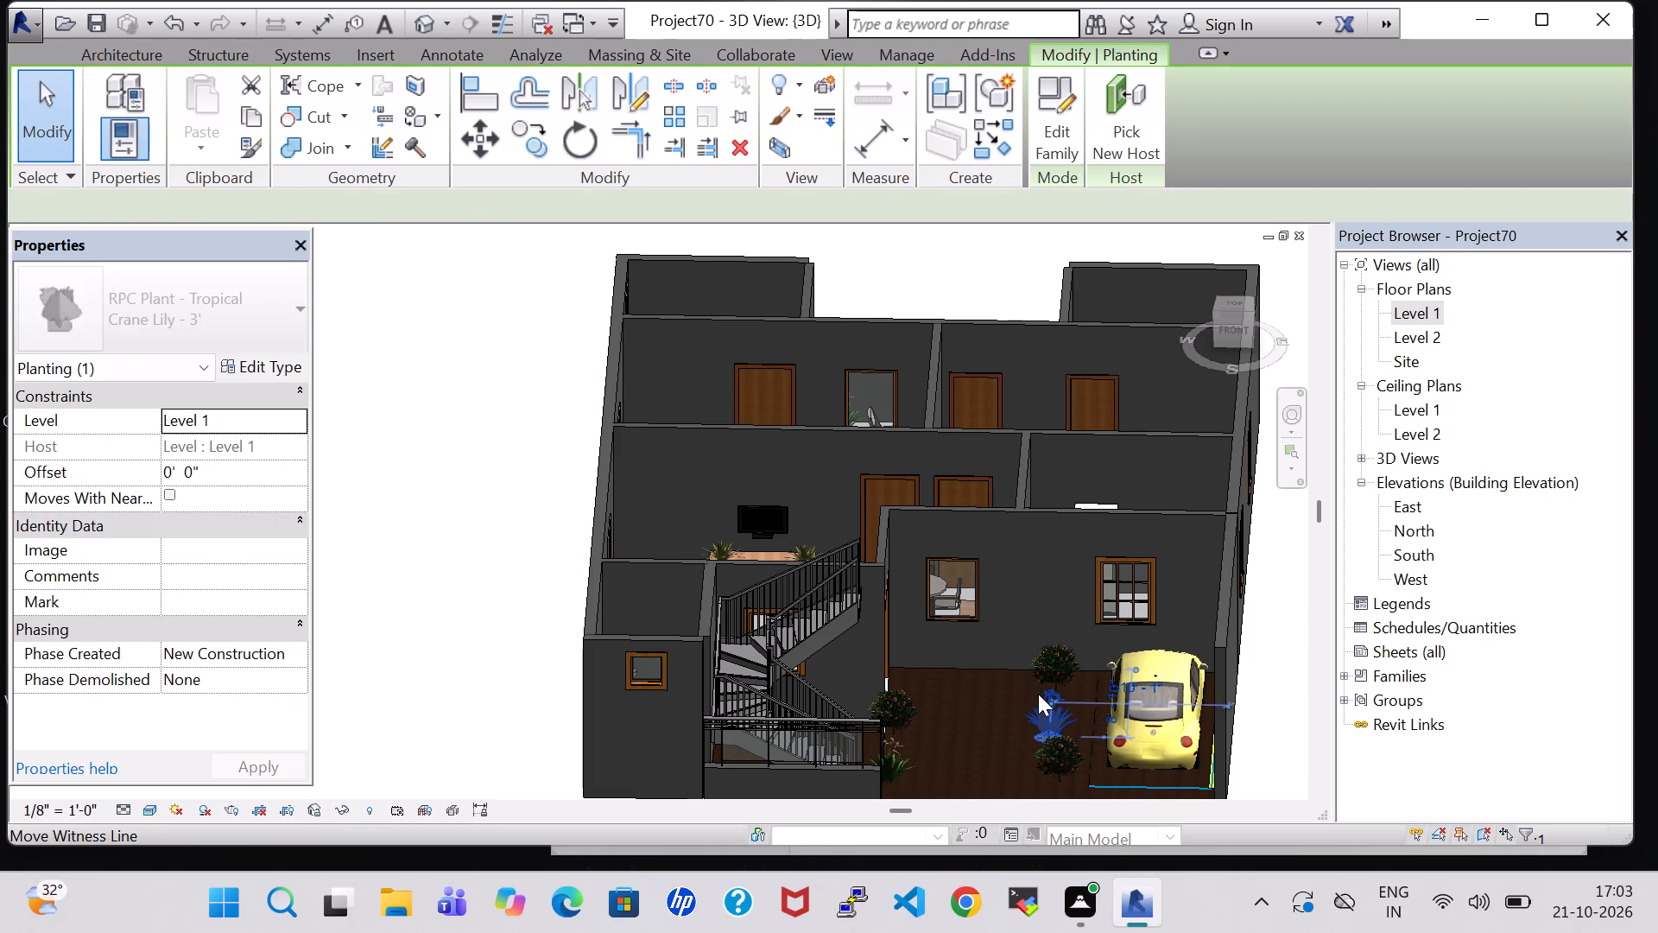
Nudge the front Jungle Flame slightly away from the car so it lines up with the other two plants.
{"action": "left_click", "coordinate": [1026, 777]}
{"action": "key", "text": "Down"}
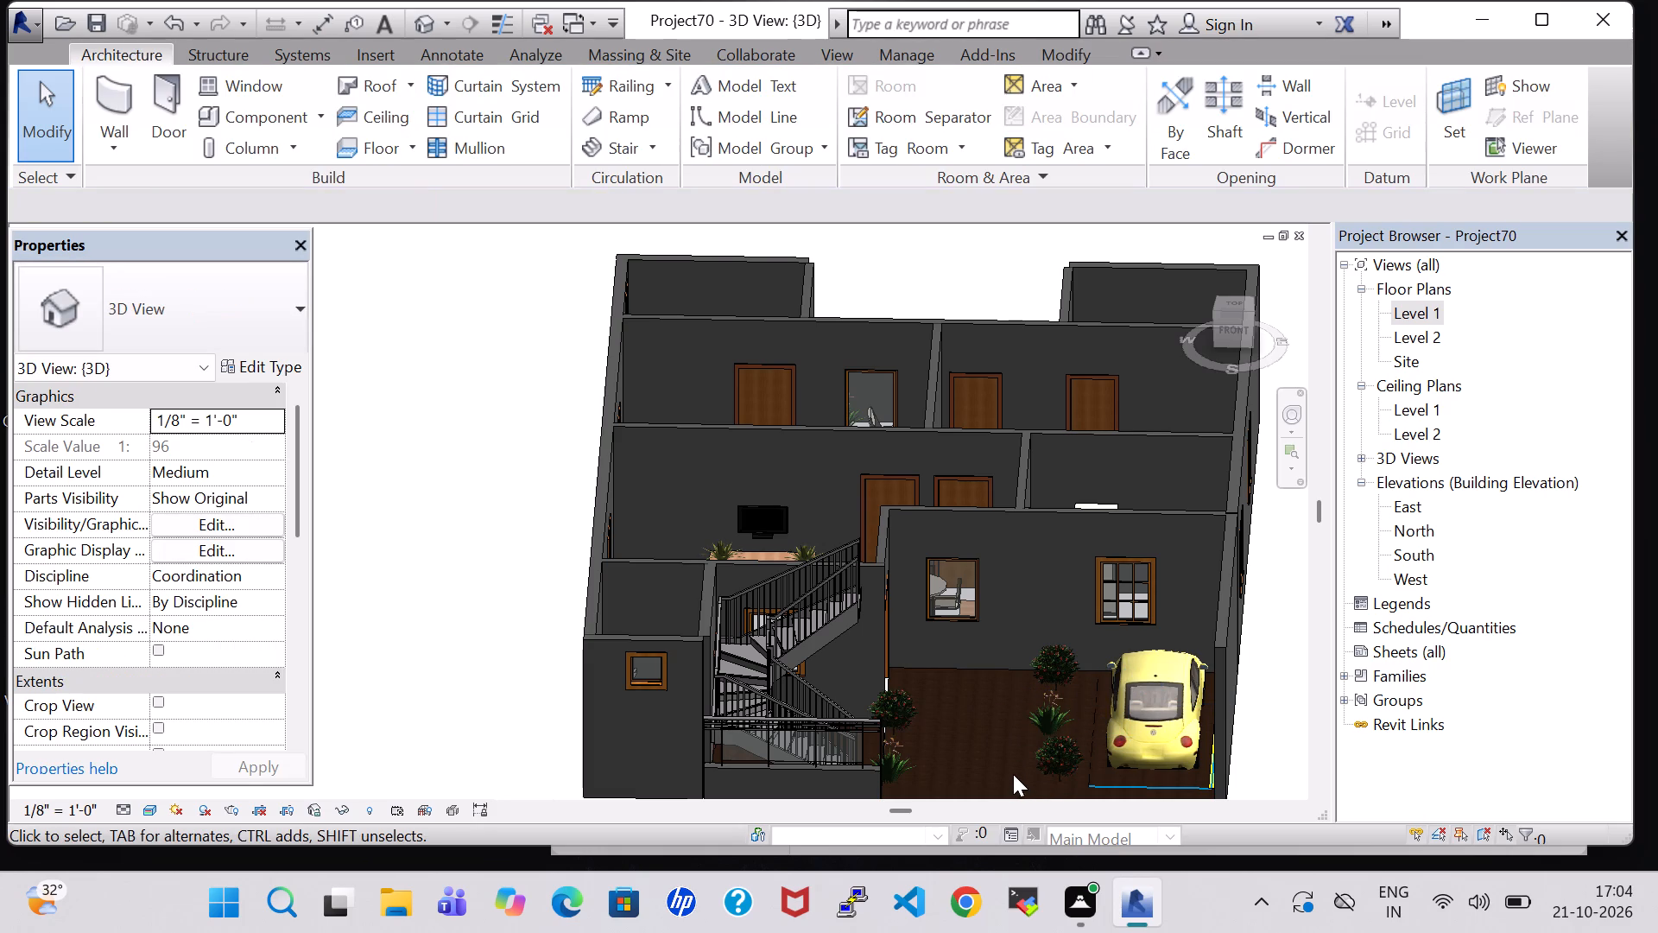
{"action": "key", "text": "Down"}
{"action": "key", "text": "Left"}
{"action": "left_click", "coordinate": [1035, 768]}
{"action": "key", "text": "Down"}
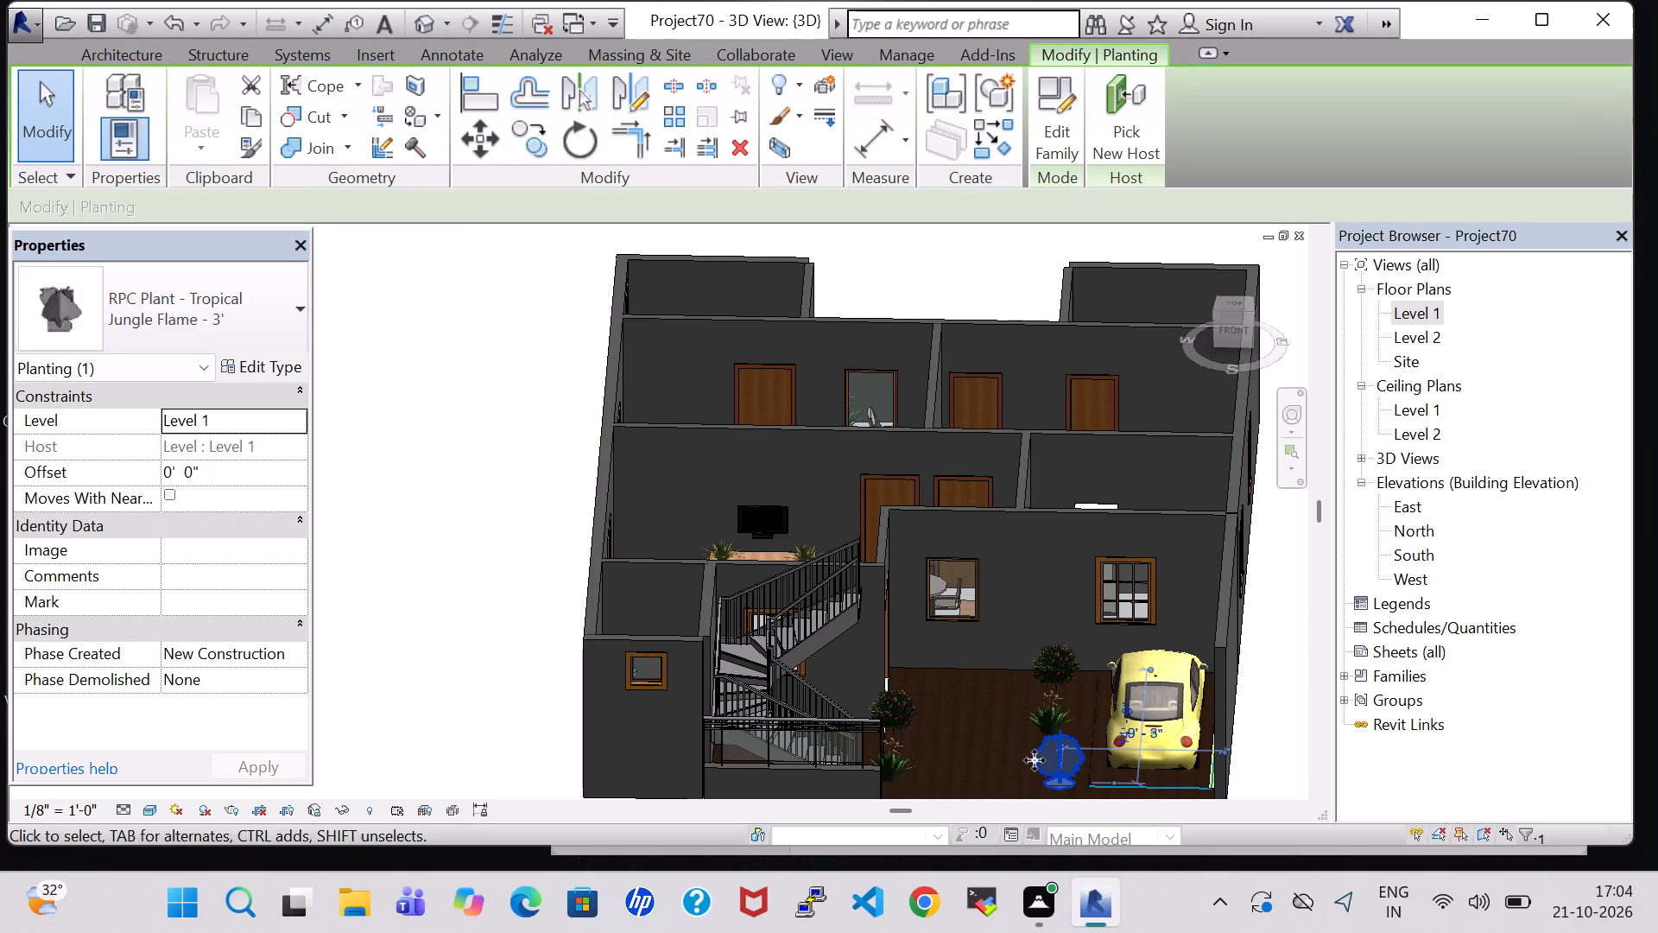
{"action": "key", "text": "Left"}
{"action": "key", "text": "Left"}
{"action": "left_click", "coordinate": [995, 720]}
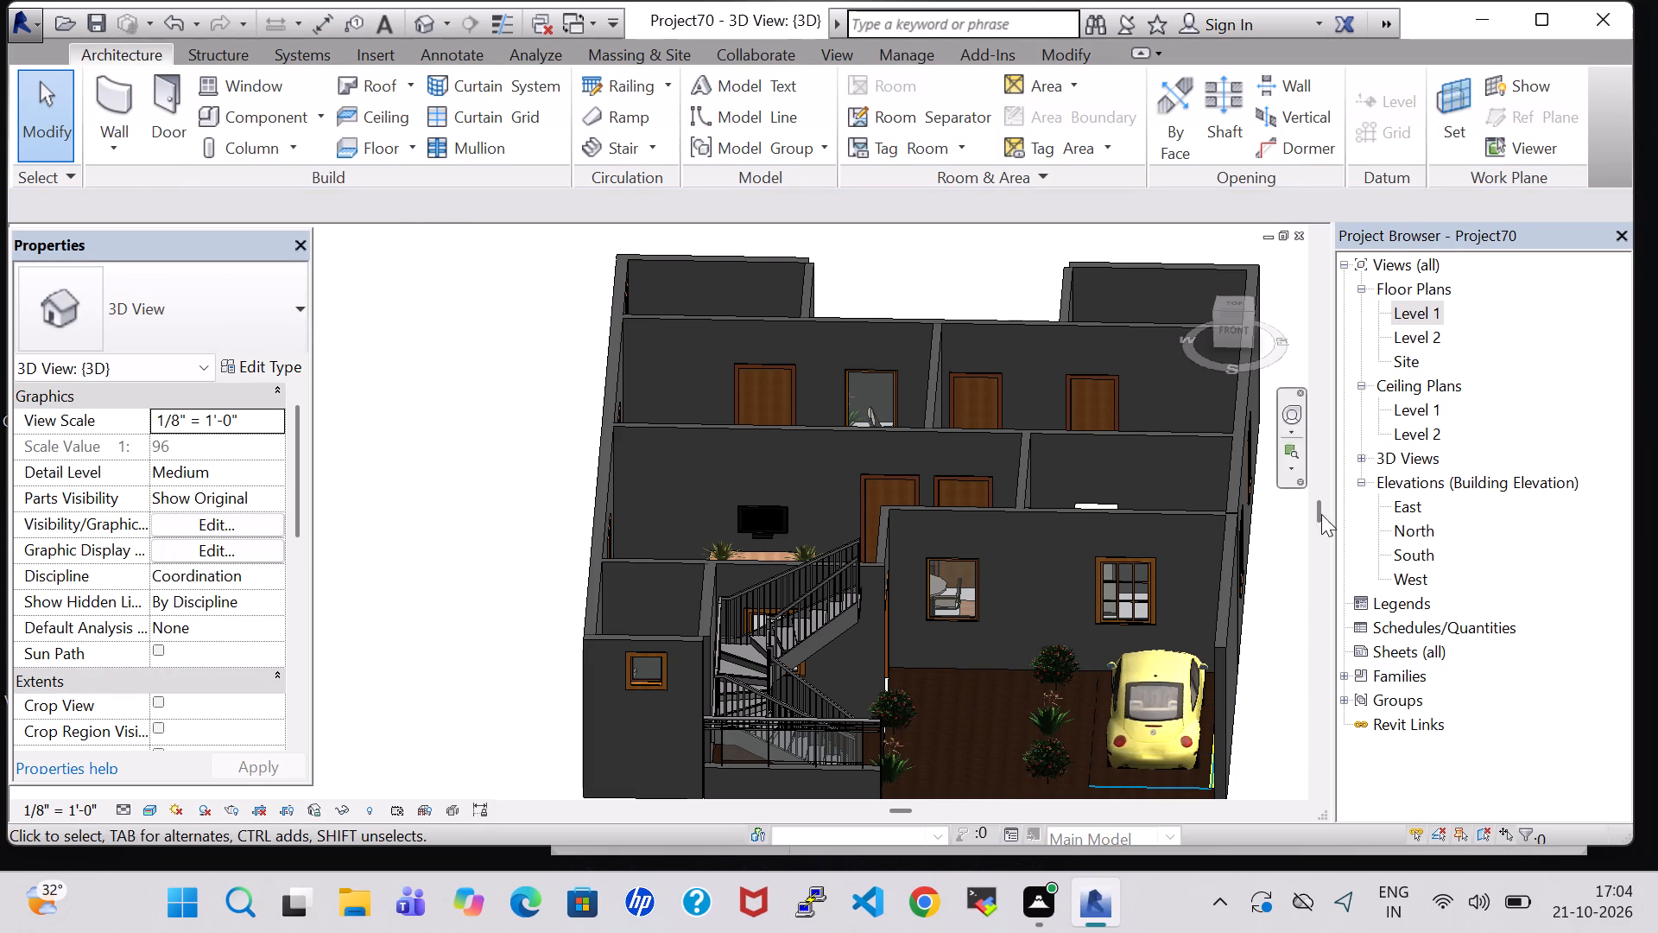
In the Level 1 plan, place a tagged room in the open front area beside the car and name it PARK.
{"action": "double_click", "coordinate": [1421, 315]}
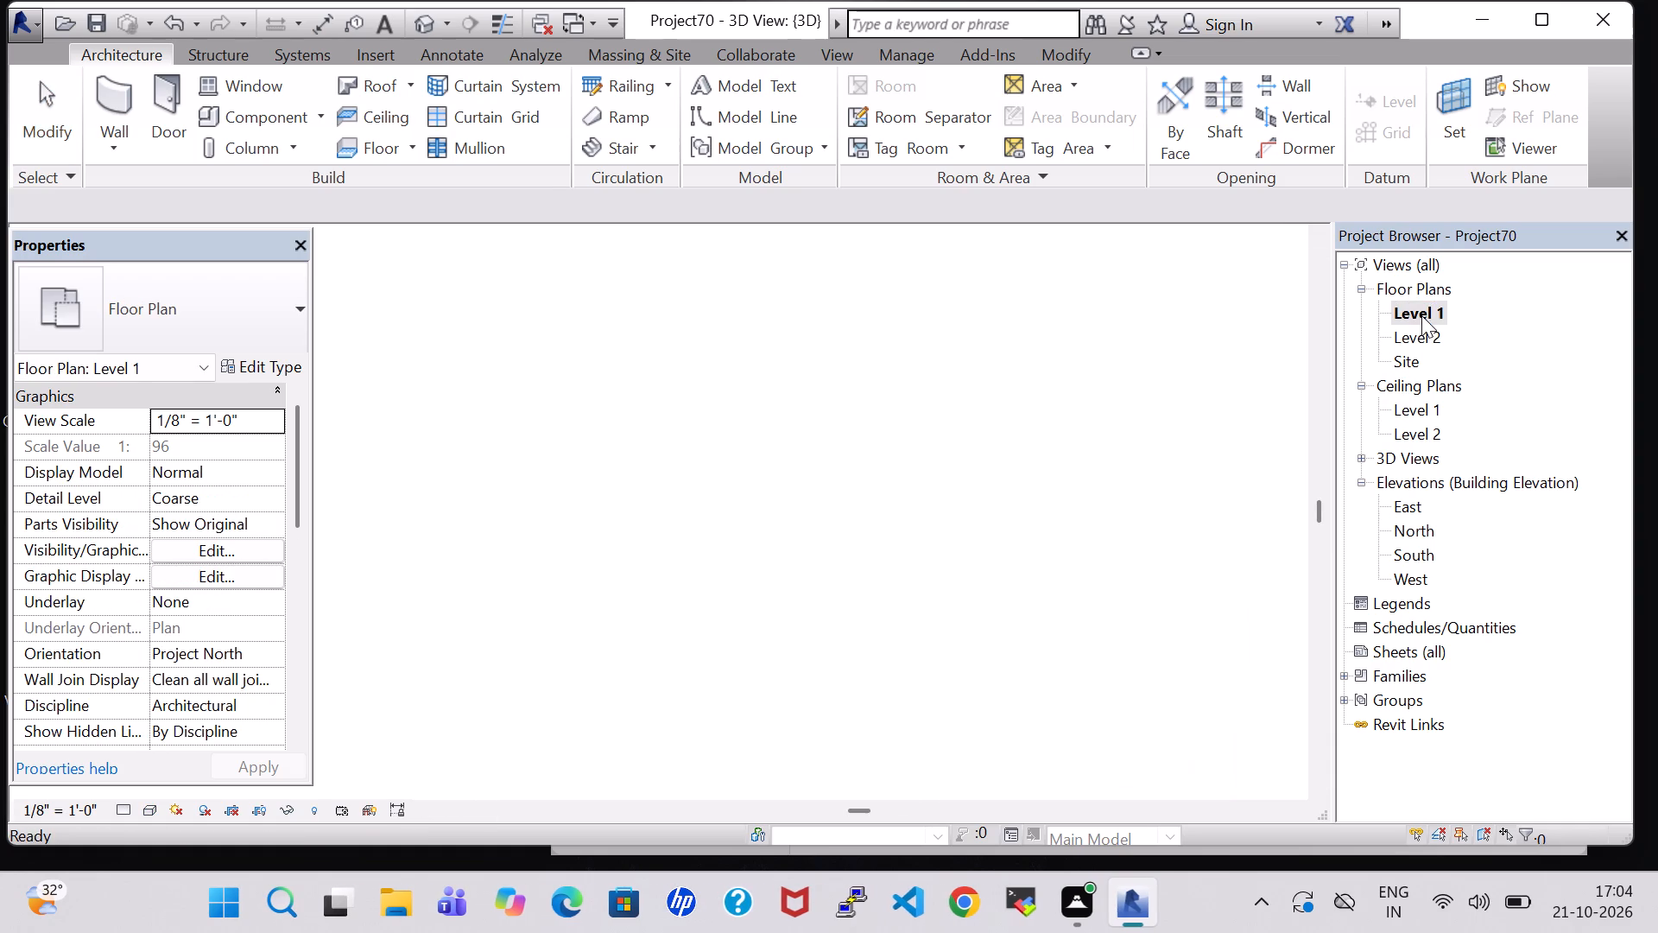
{"action": "scroll", "coordinate": [945, 559], "scroll_direction": "down", "scroll_amount": 3}
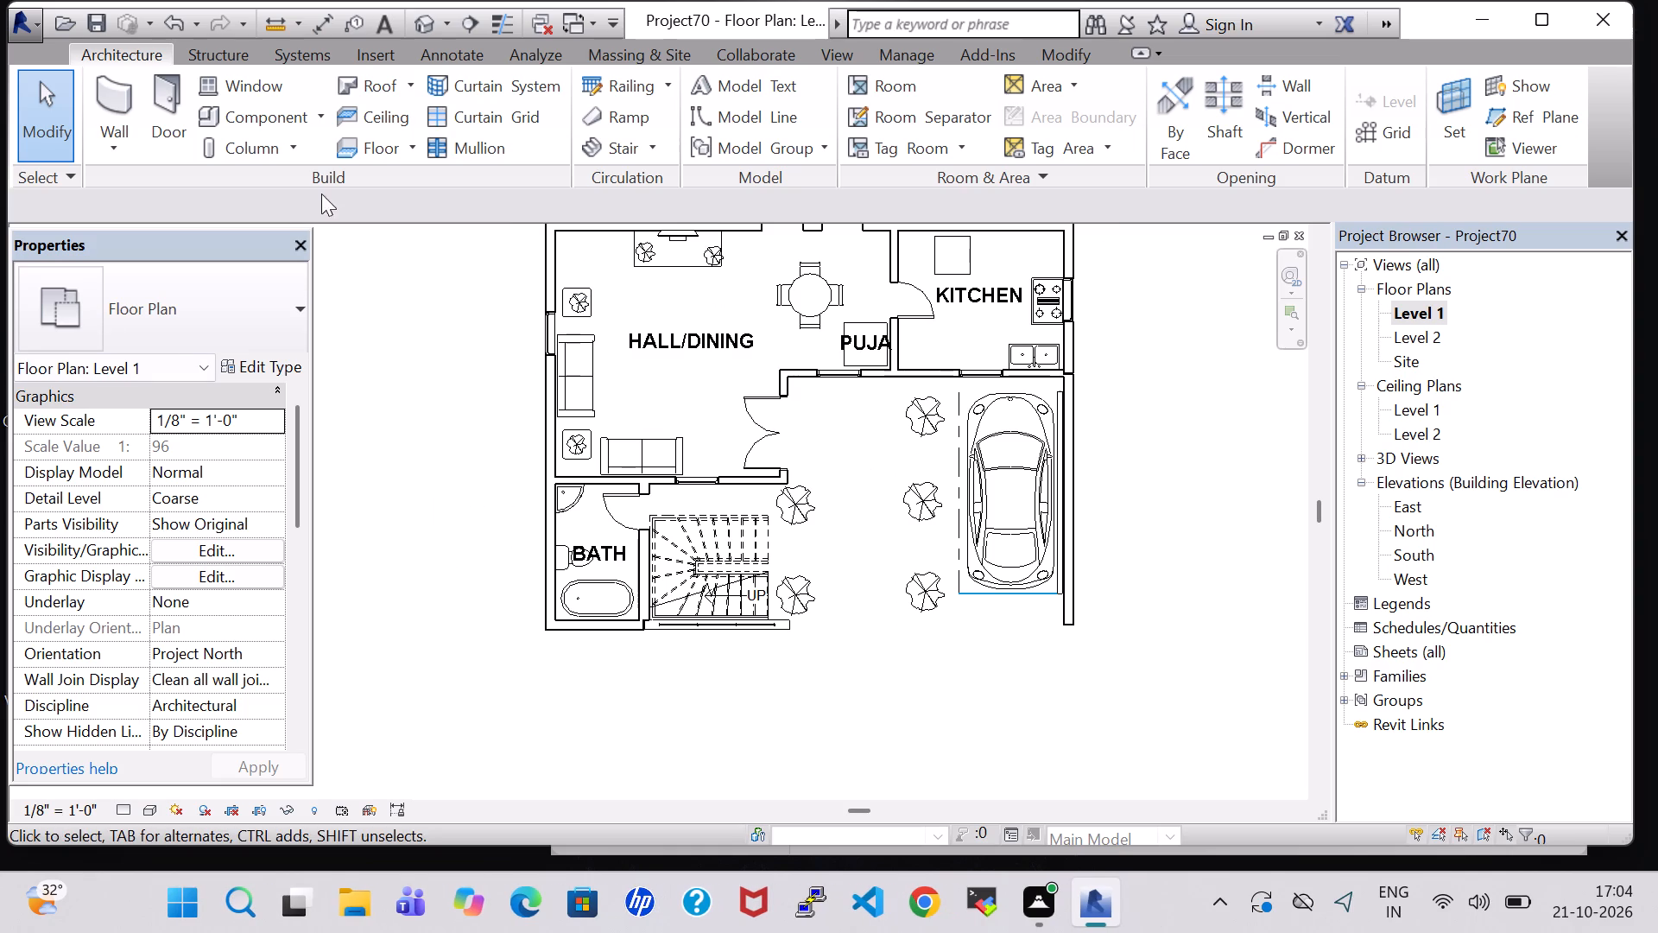
{"action": "left_click", "coordinate": [901, 90]}
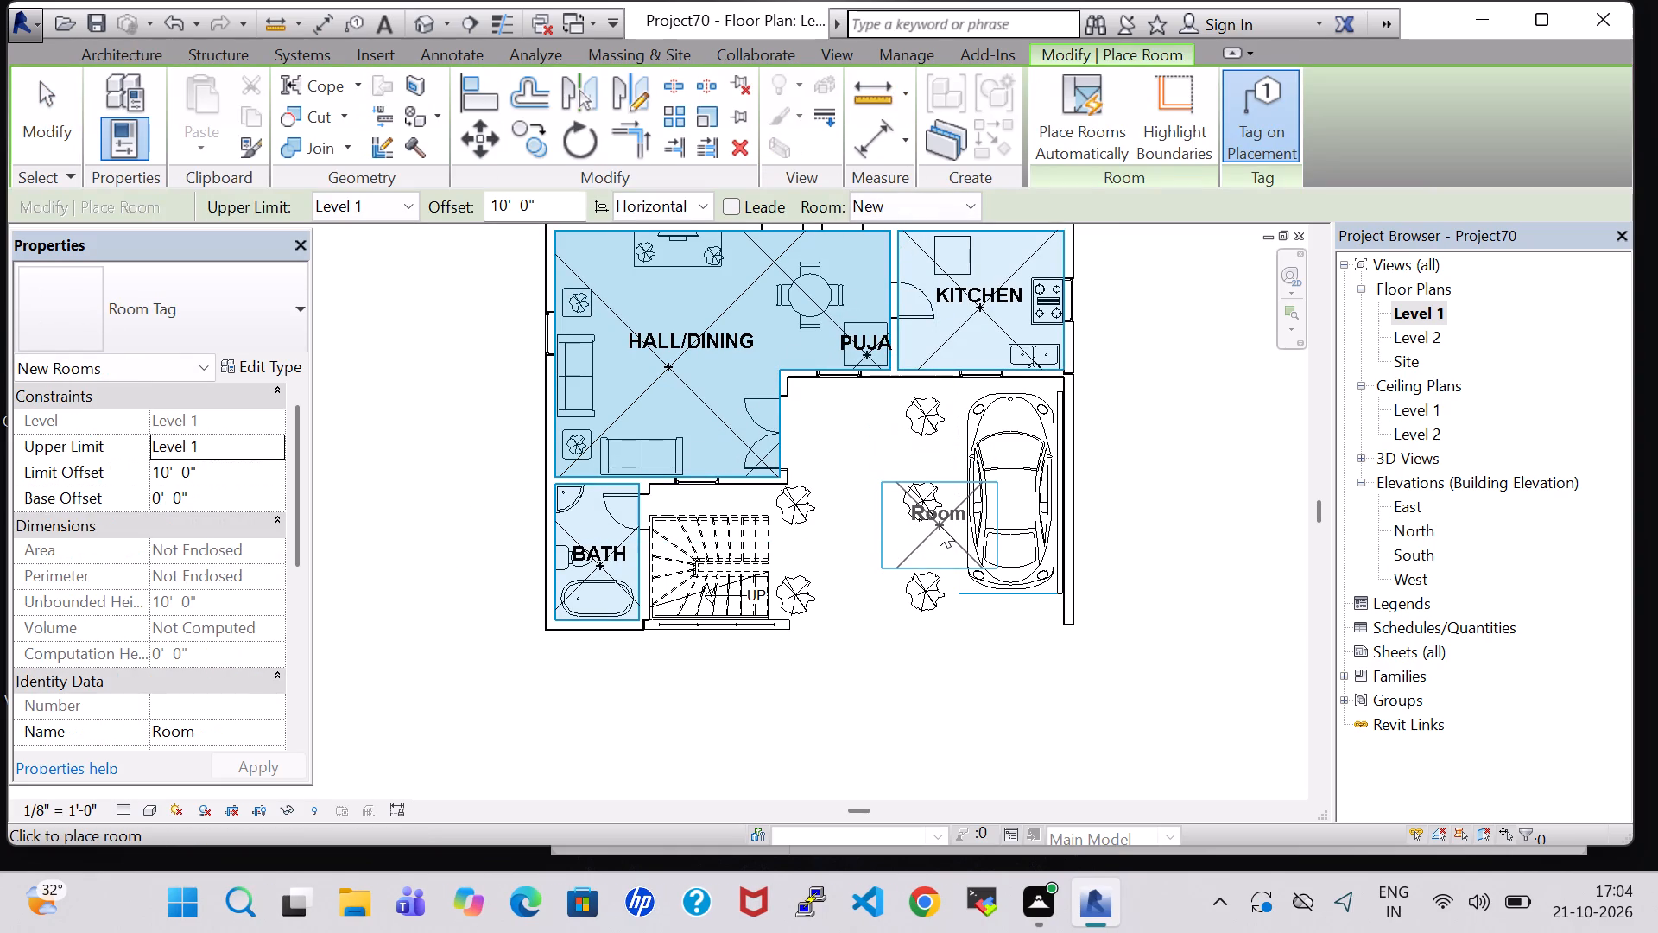
{"action": "left_click", "coordinate": [864, 529]}
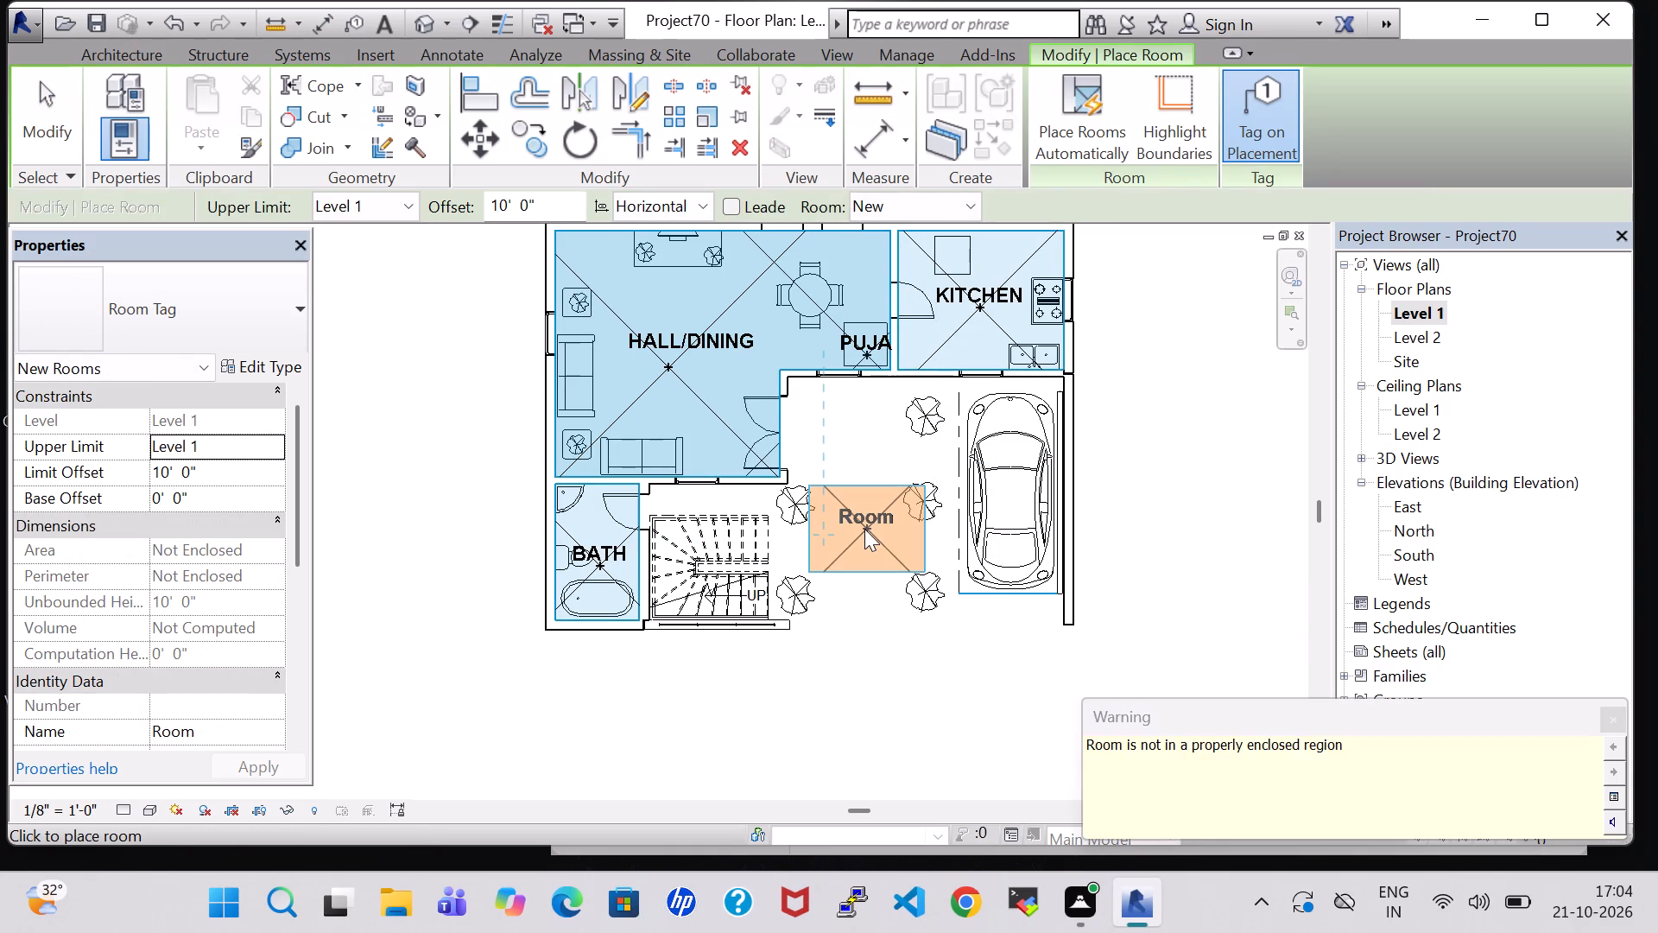
{"action": "key", "text": "Escape"}
{"action": "key", "text": "Escape"}
{"action": "double_click", "coordinate": [871, 519]}
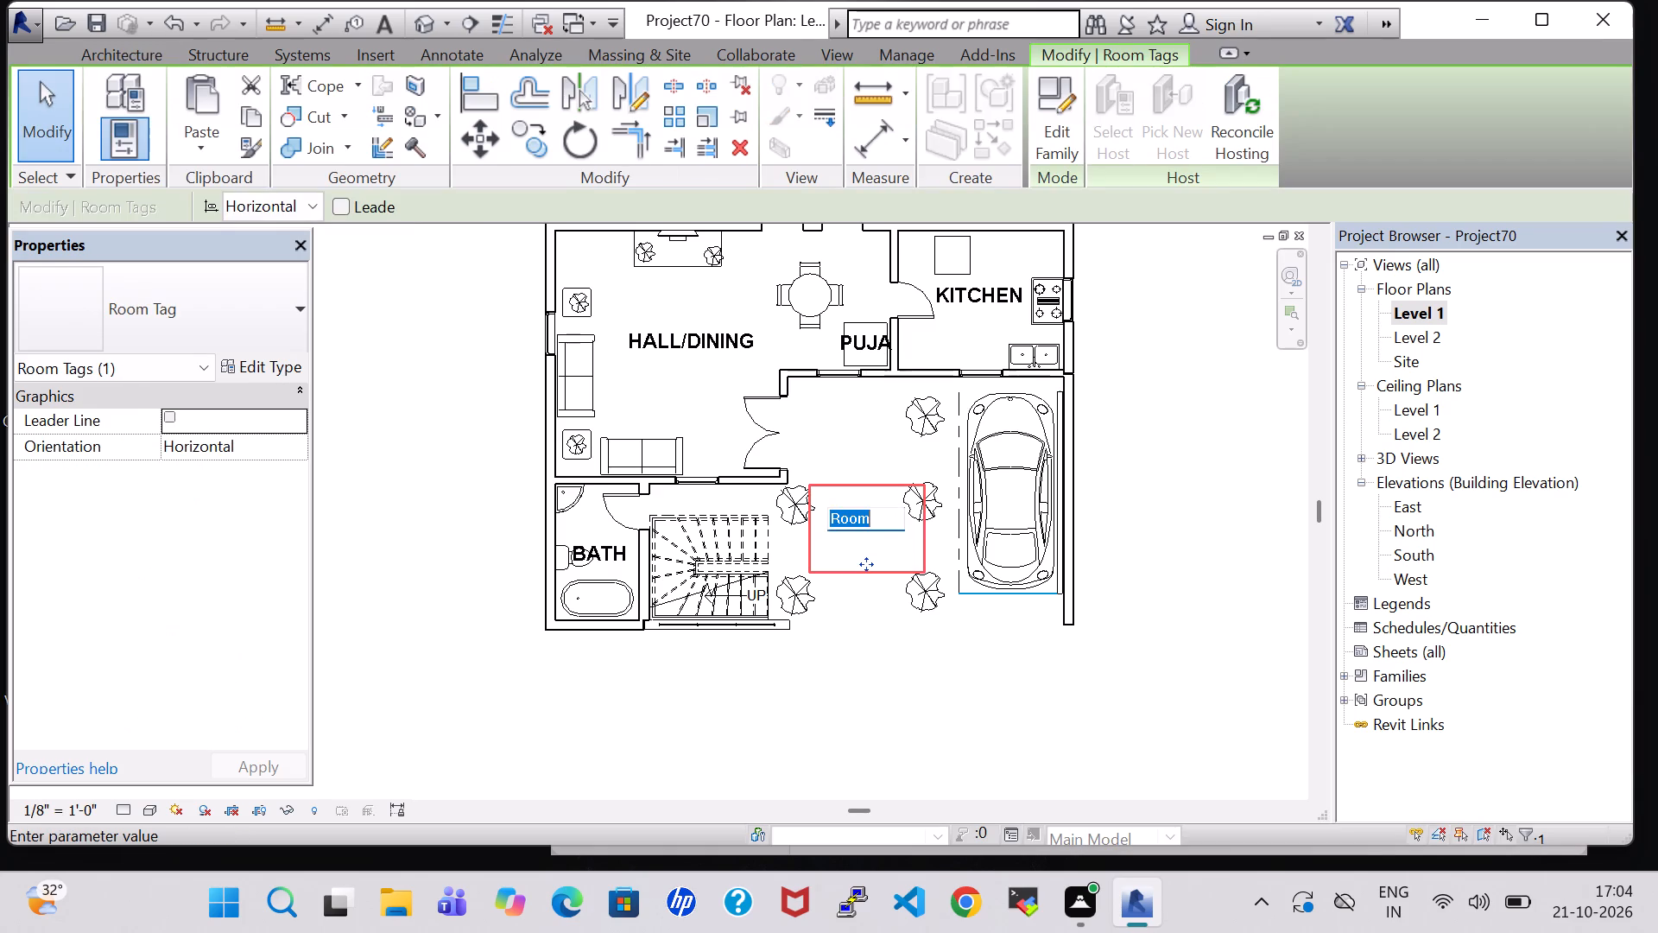
{"action": "key", "text": "BackSpace"}
{"action": "type", "text": "PARK"}
{"action": "key", "text": "Return"}
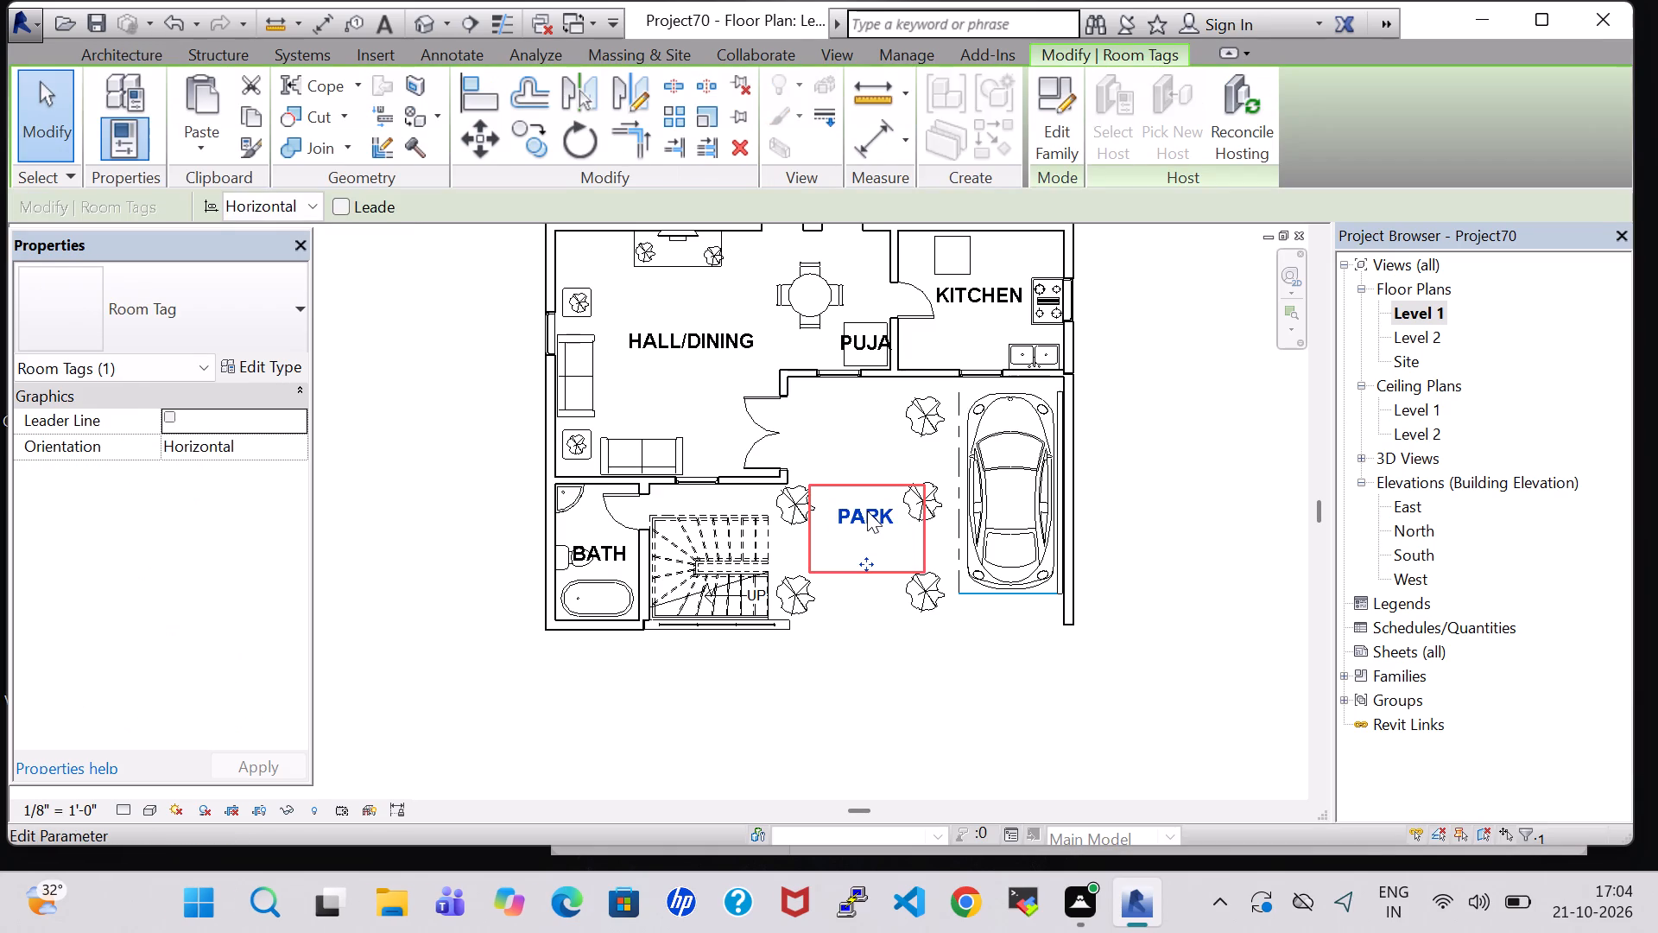
{"action": "left_click", "coordinate": [1149, 520]}
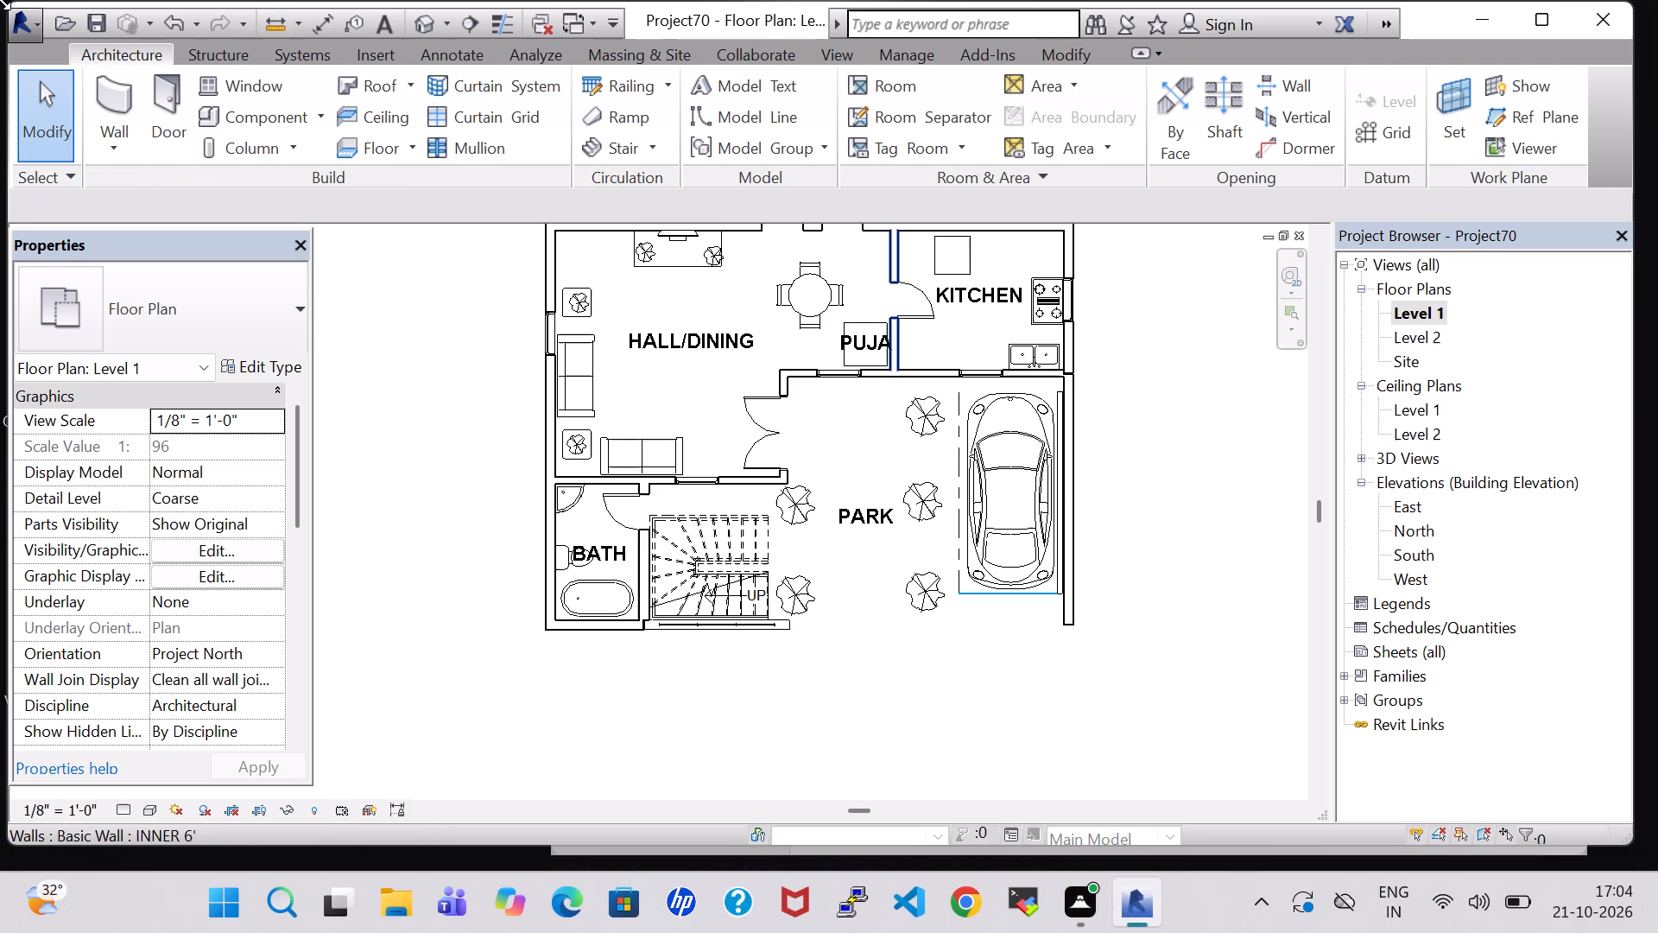
Examine the house in 3D from the front and from above, including the car and plants in the front area.
{"action": "left_click", "coordinate": [416, 22]}
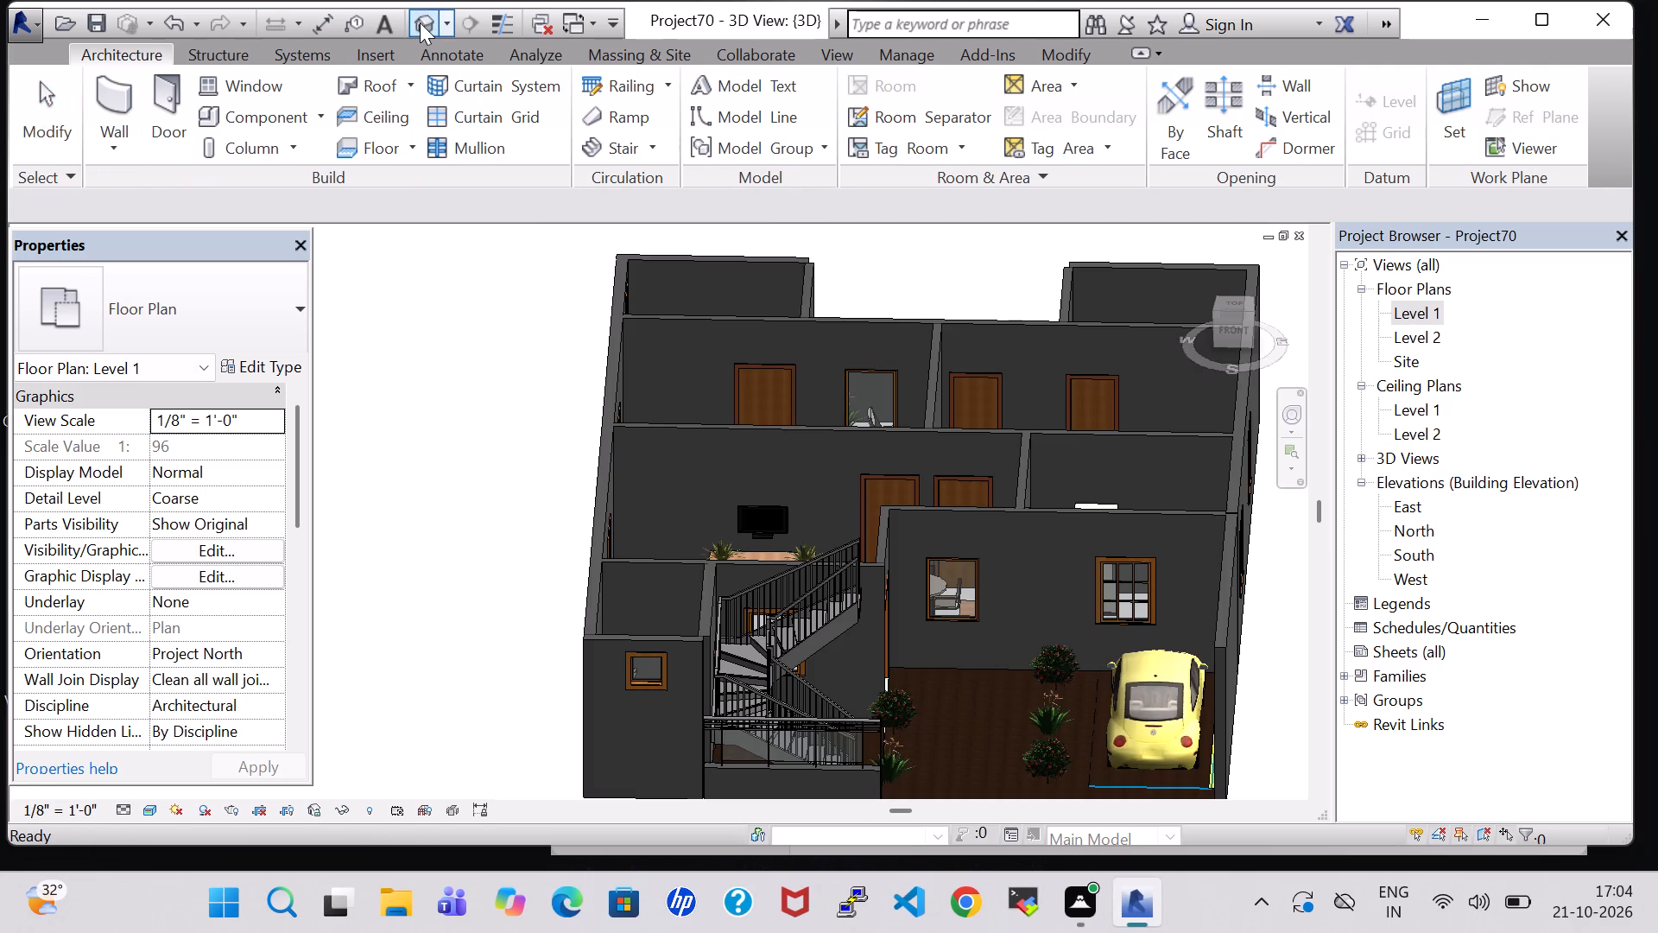
{"action": "left_click", "coordinate": [1234, 335]}
{"action": "scroll", "coordinate": [1008, 574], "scroll_direction": "up", "scroll_amount": 2}
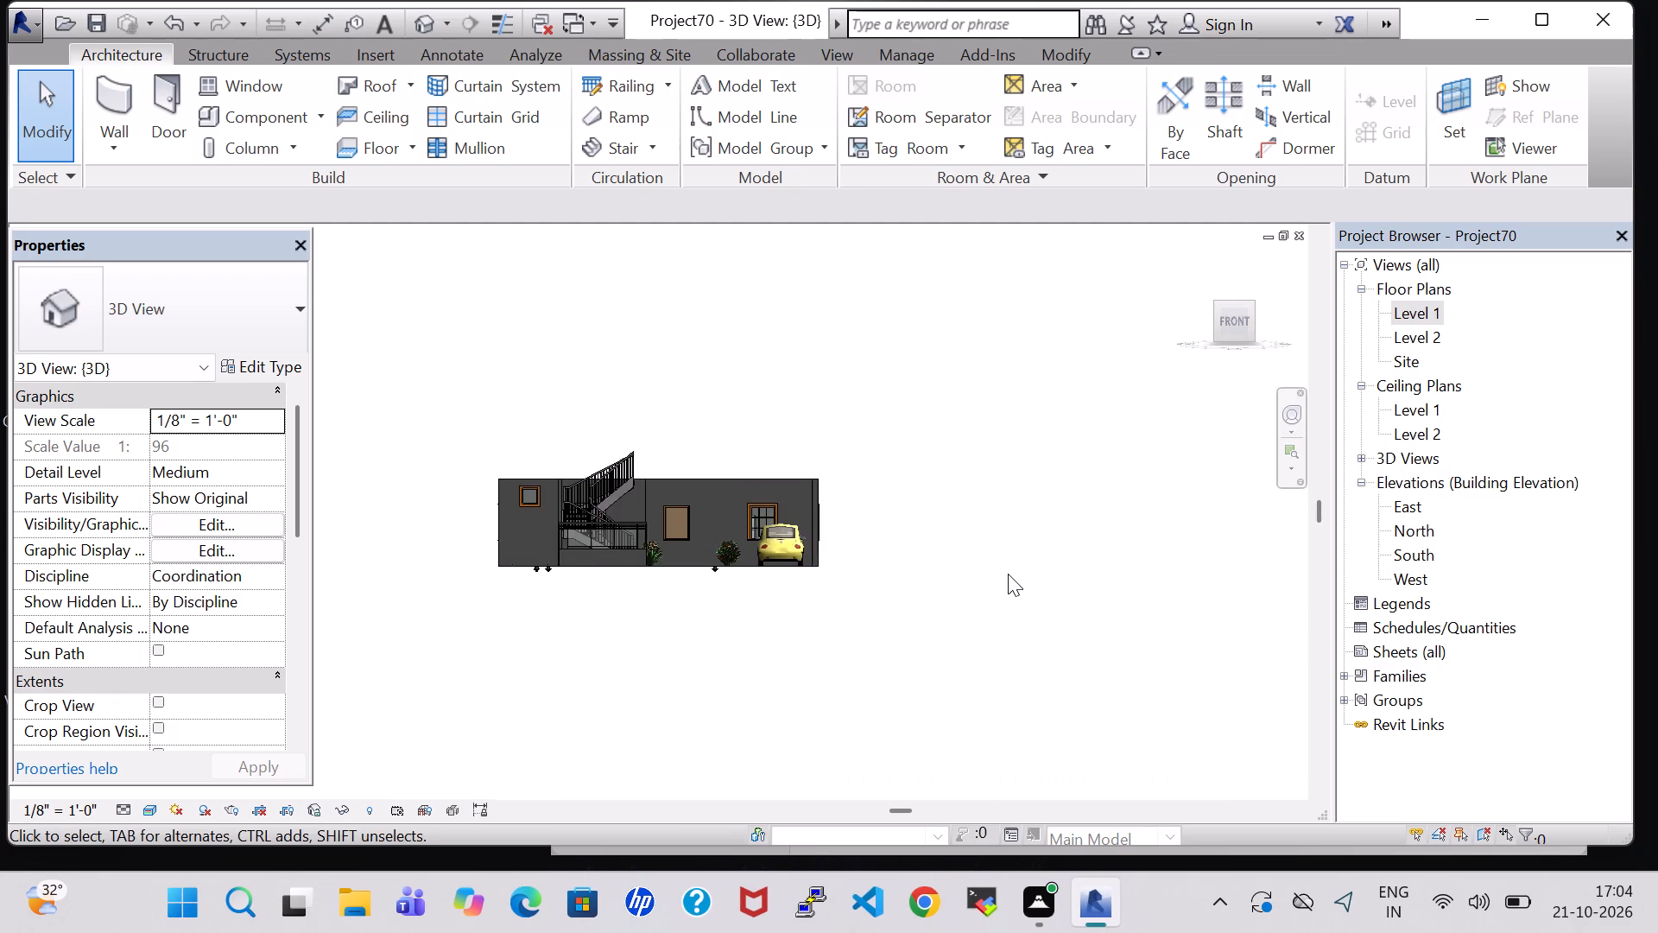
{"action": "scroll", "coordinate": [1008, 574], "scroll_direction": "up", "scroll_amount": 3}
{"action": "middle_click_drag", "start_coordinate": [706, 456], "coordinate": [955, 524]}
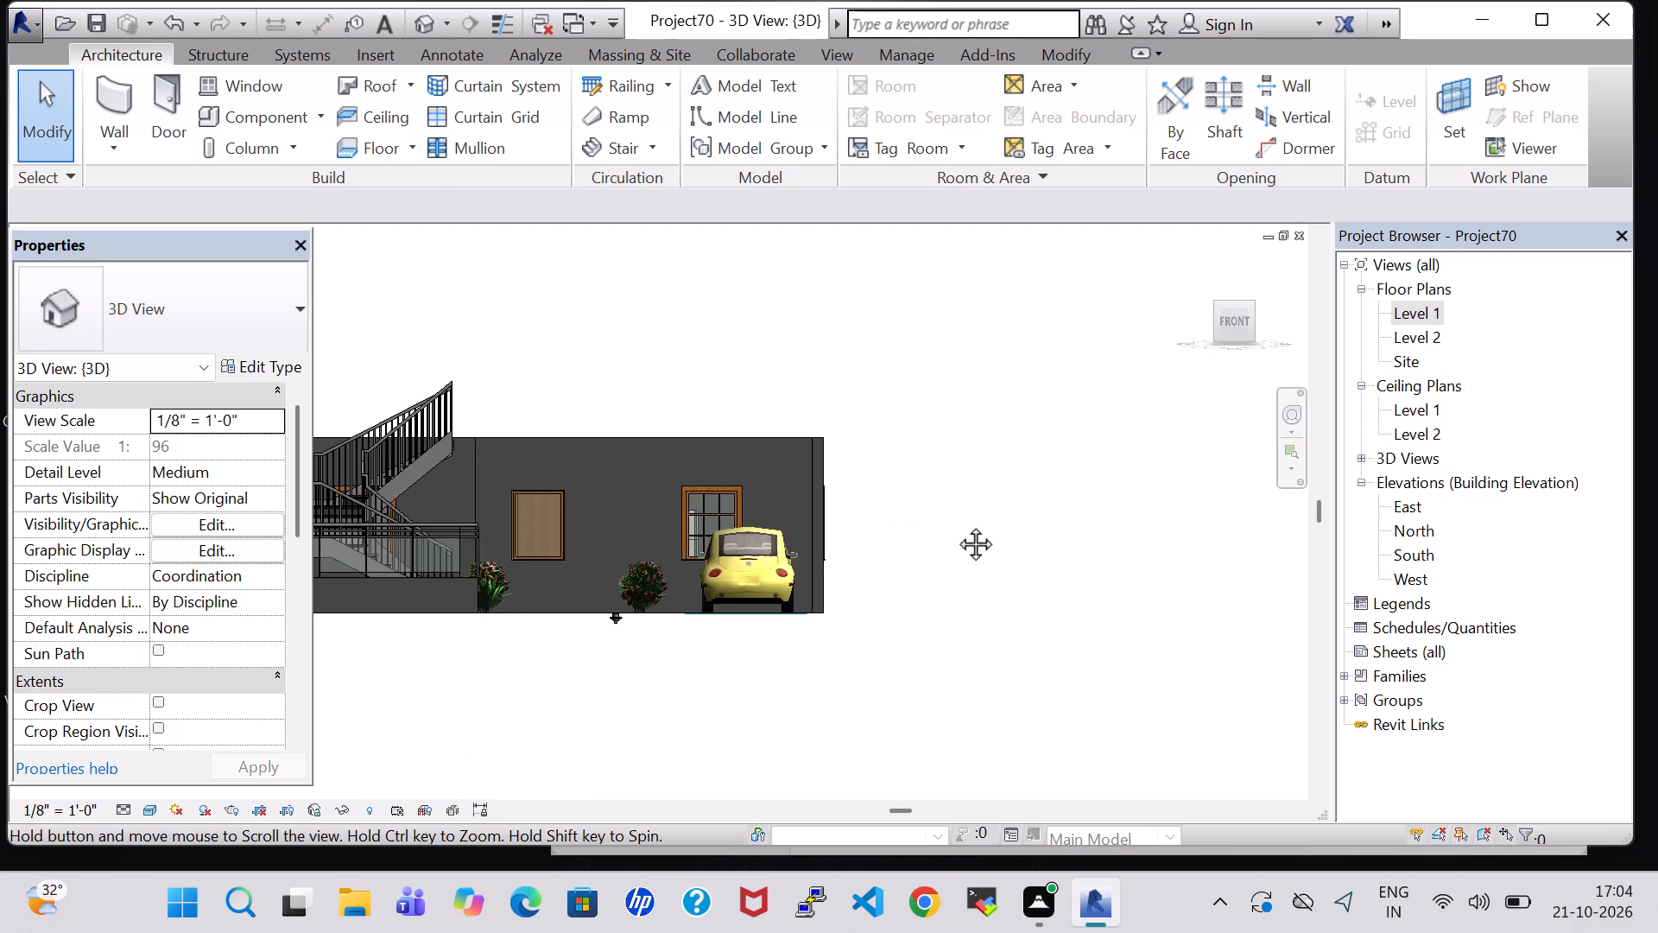
{"action": "scroll", "coordinate": [956, 524], "scroll_direction": "up", "scroll_amount": 1}
{"action": "left_click", "coordinate": [1231, 283]}
{"action": "left_click", "coordinate": [1231, 291]}
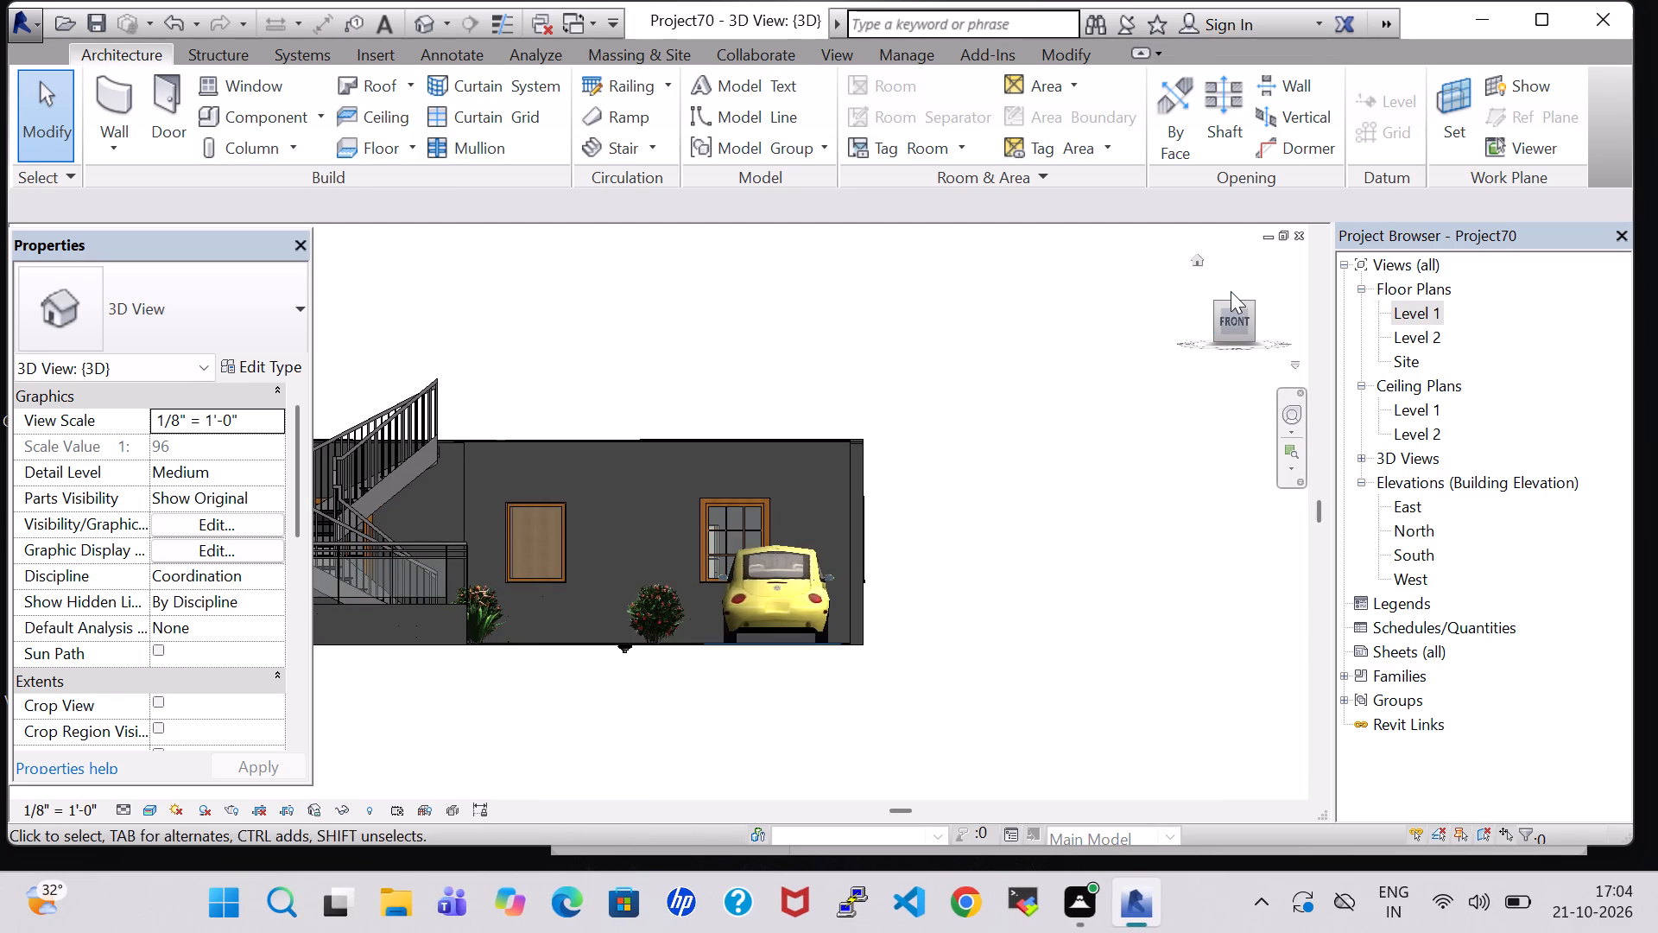
{"action": "left_click", "coordinate": [1231, 371]}
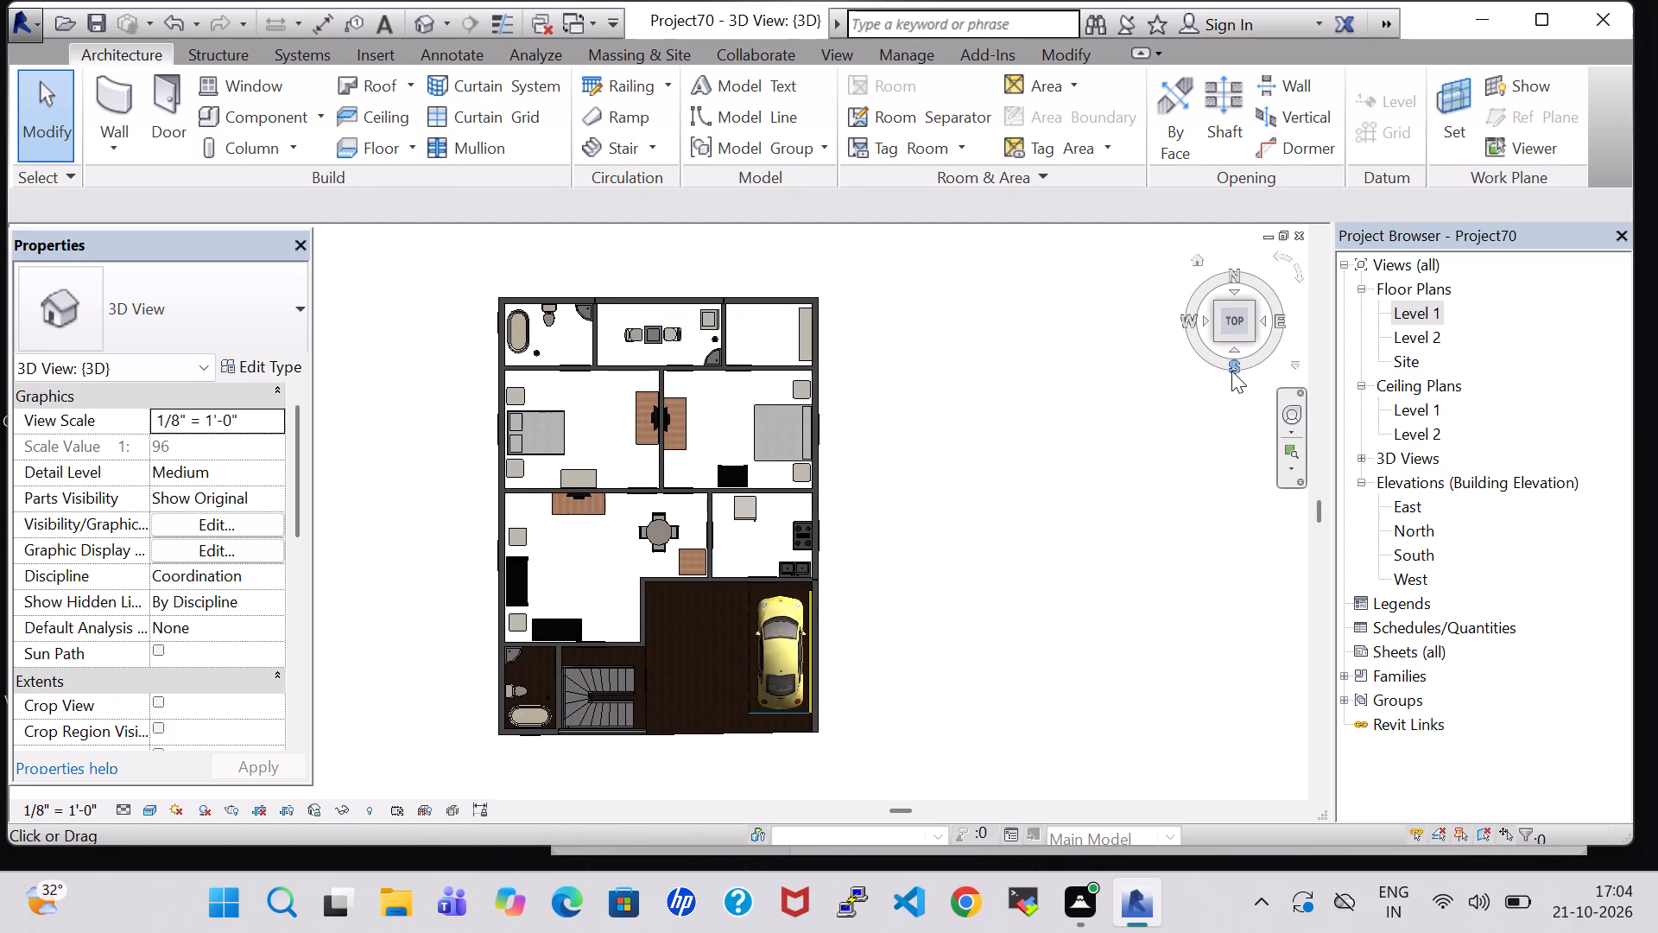
{"action": "scroll", "coordinate": [1028, 453], "scroll_direction": "up", "scroll_amount": 1}
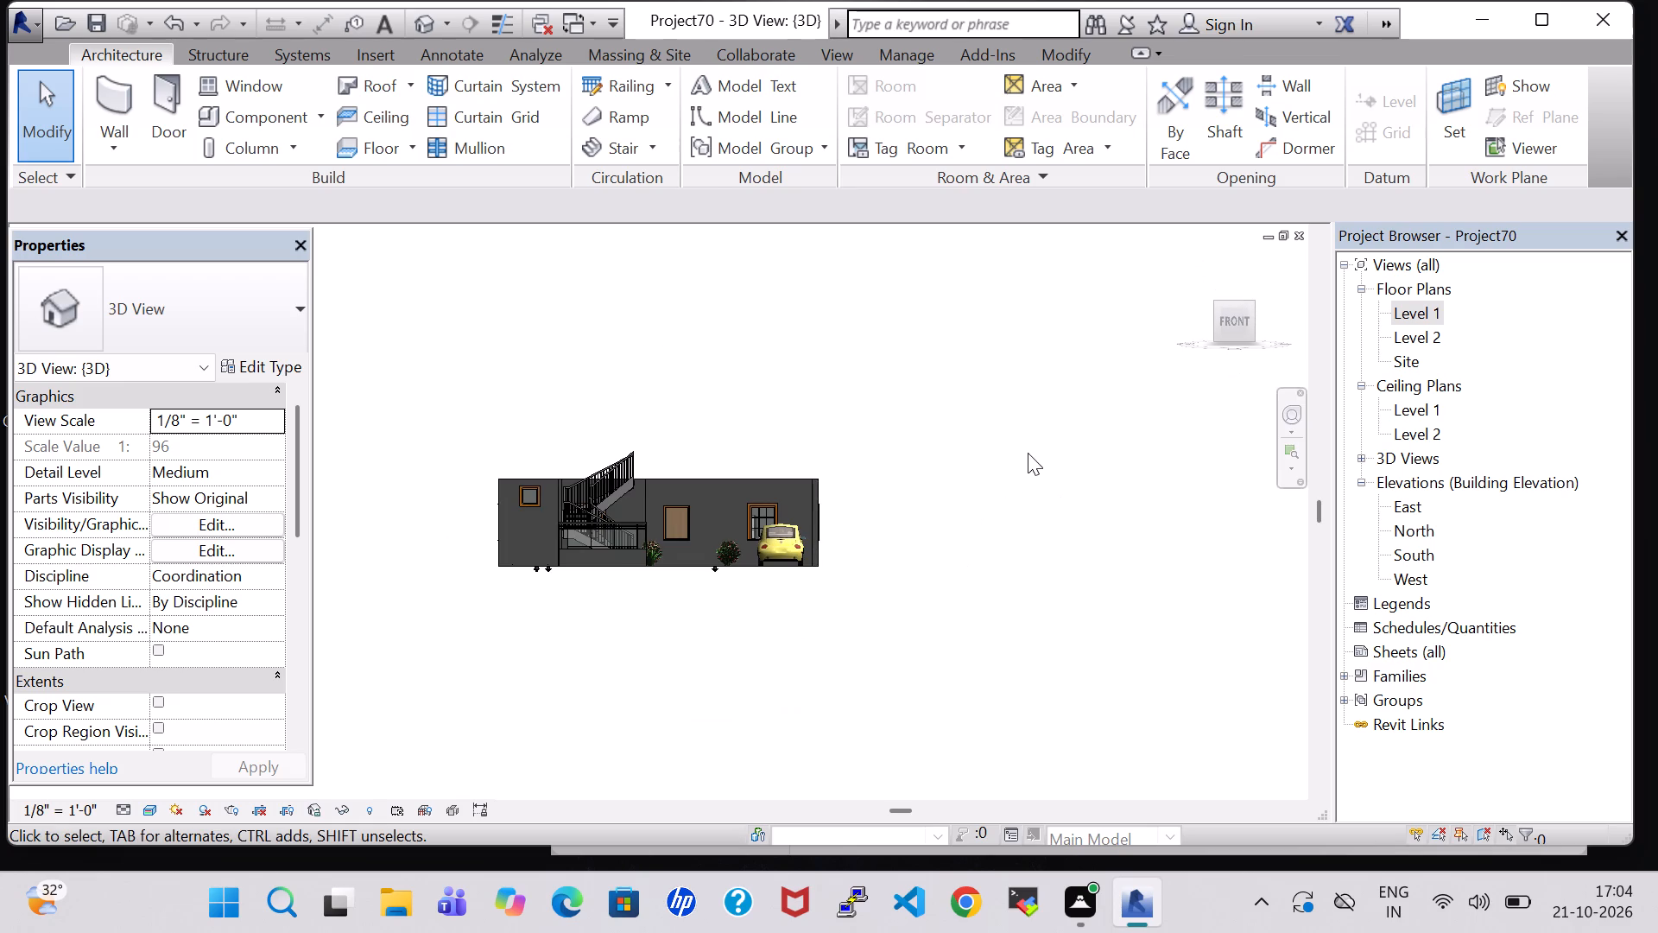
{"action": "scroll", "coordinate": [1028, 453], "scroll_direction": "up", "scroll_amount": 2}
Start a Generic - 12" floor on Level 1, sketching its boundary 36'-7" along the rear wall and along the kitchen-side outer wall to the kitchen's front corner.
{"action": "double_click", "coordinate": [1397, 320]}
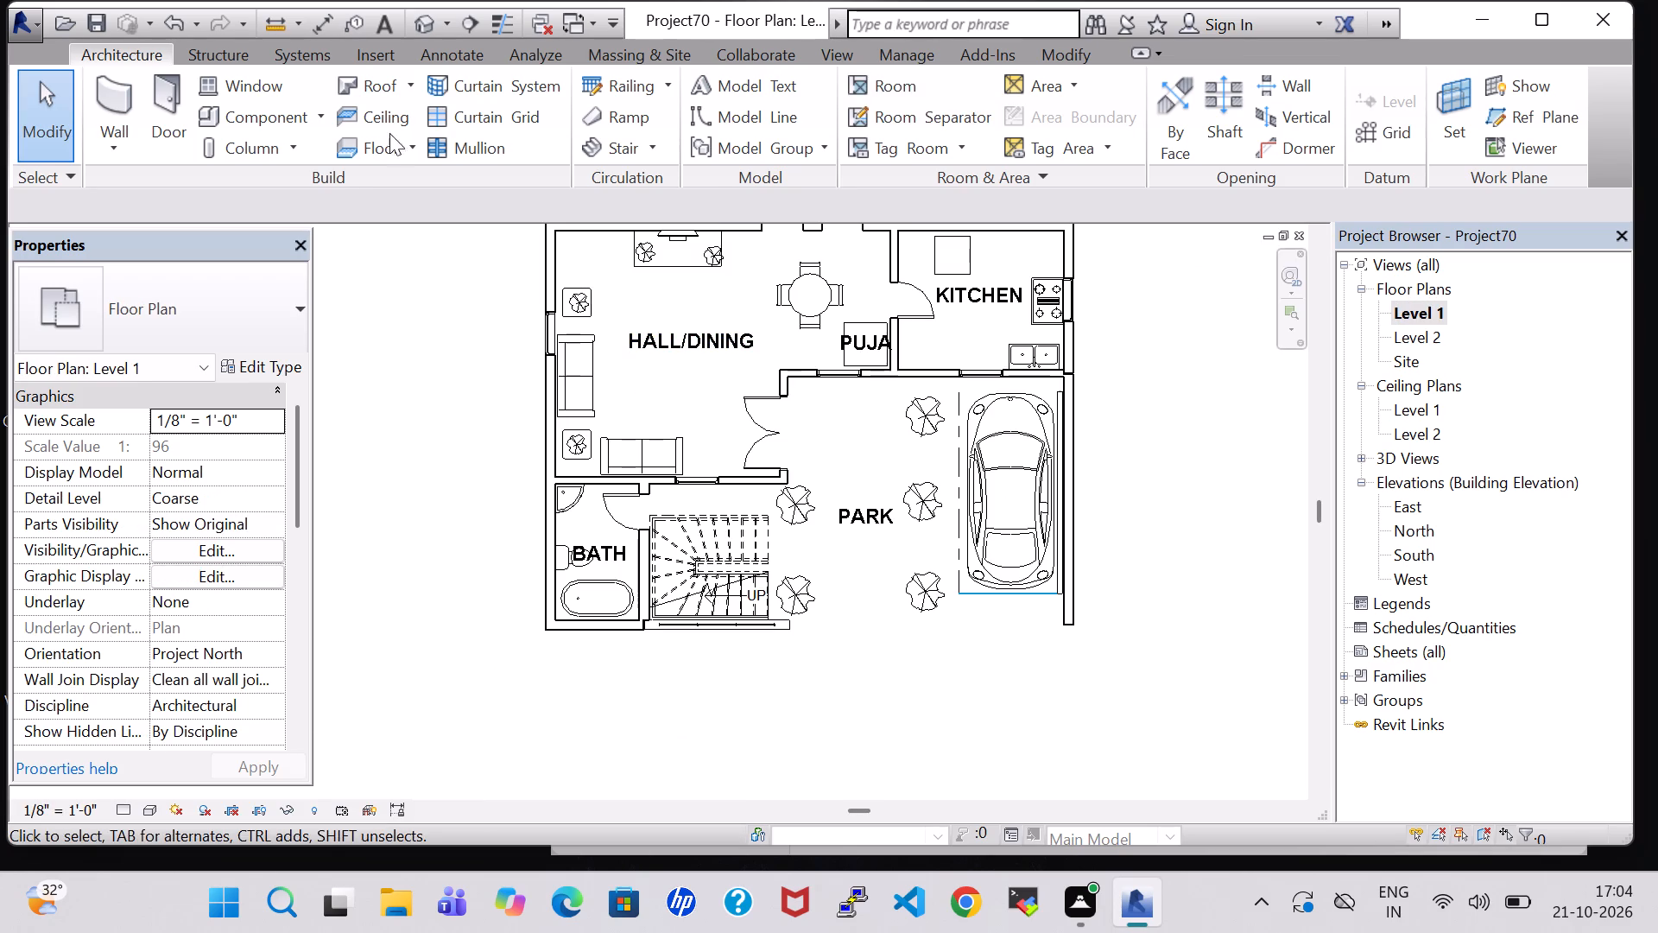
{"action": "left_click", "coordinate": [368, 134]}
{"action": "scroll", "coordinate": [793, 361], "scroll_direction": "up", "scroll_amount": 1}
{"action": "middle_click_drag", "start_coordinate": [793, 361], "coordinate": [807, 435]}
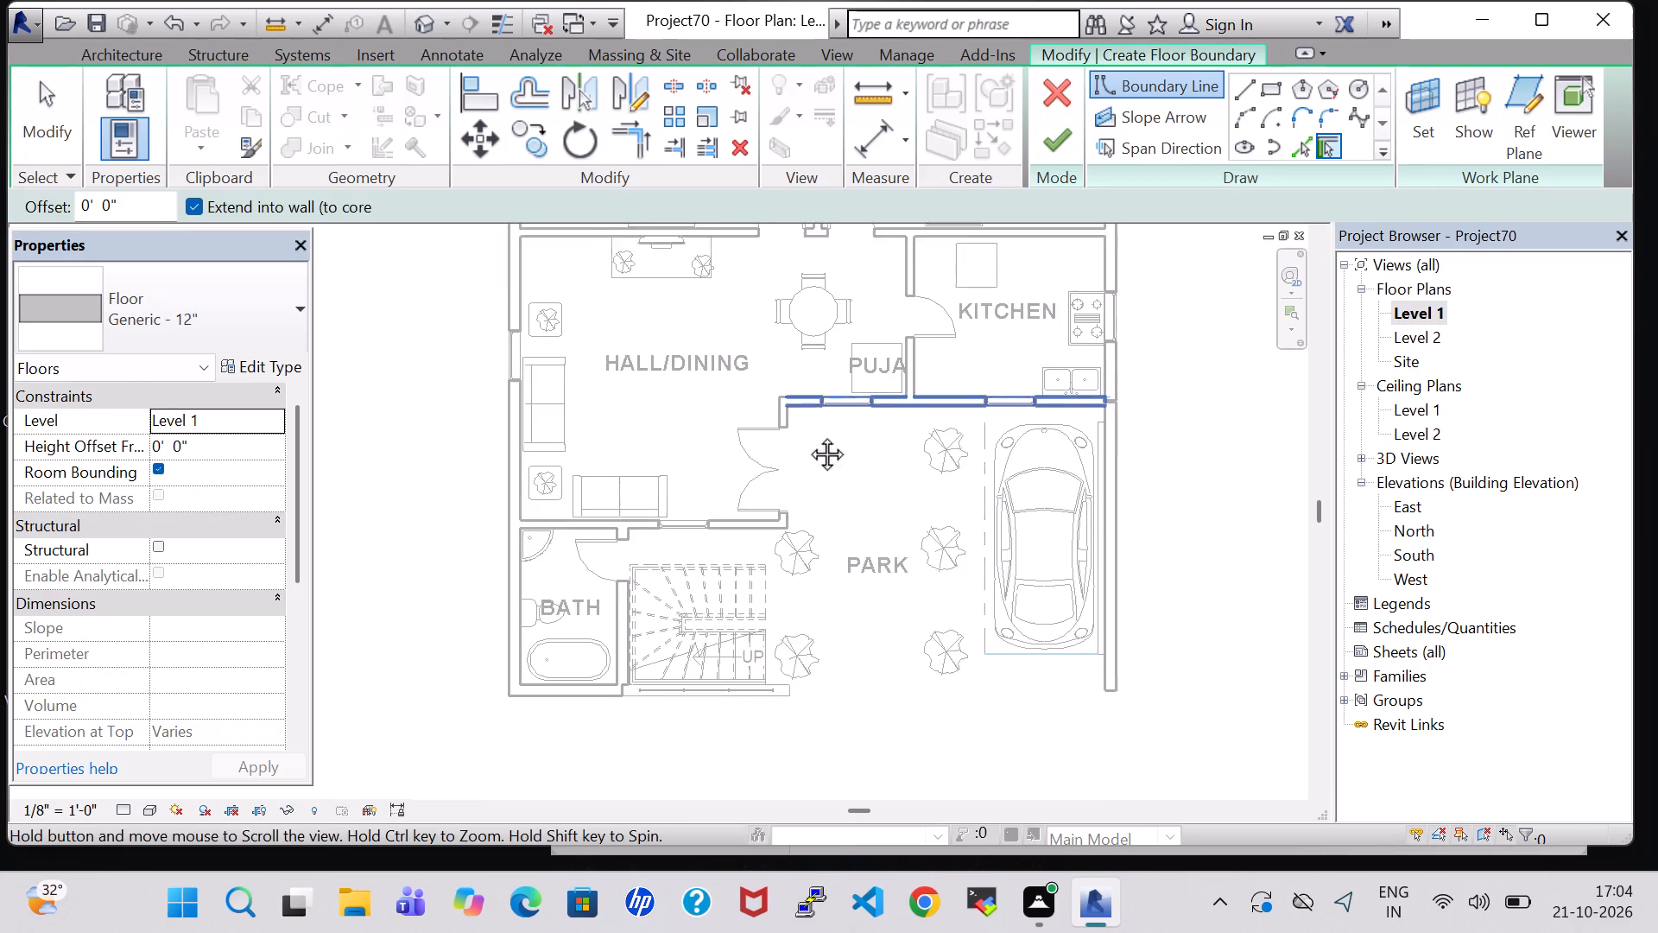
{"action": "middle_click_drag", "start_coordinate": [807, 435], "coordinate": [840, 591]}
{"action": "left_click", "coordinate": [1236, 92]}
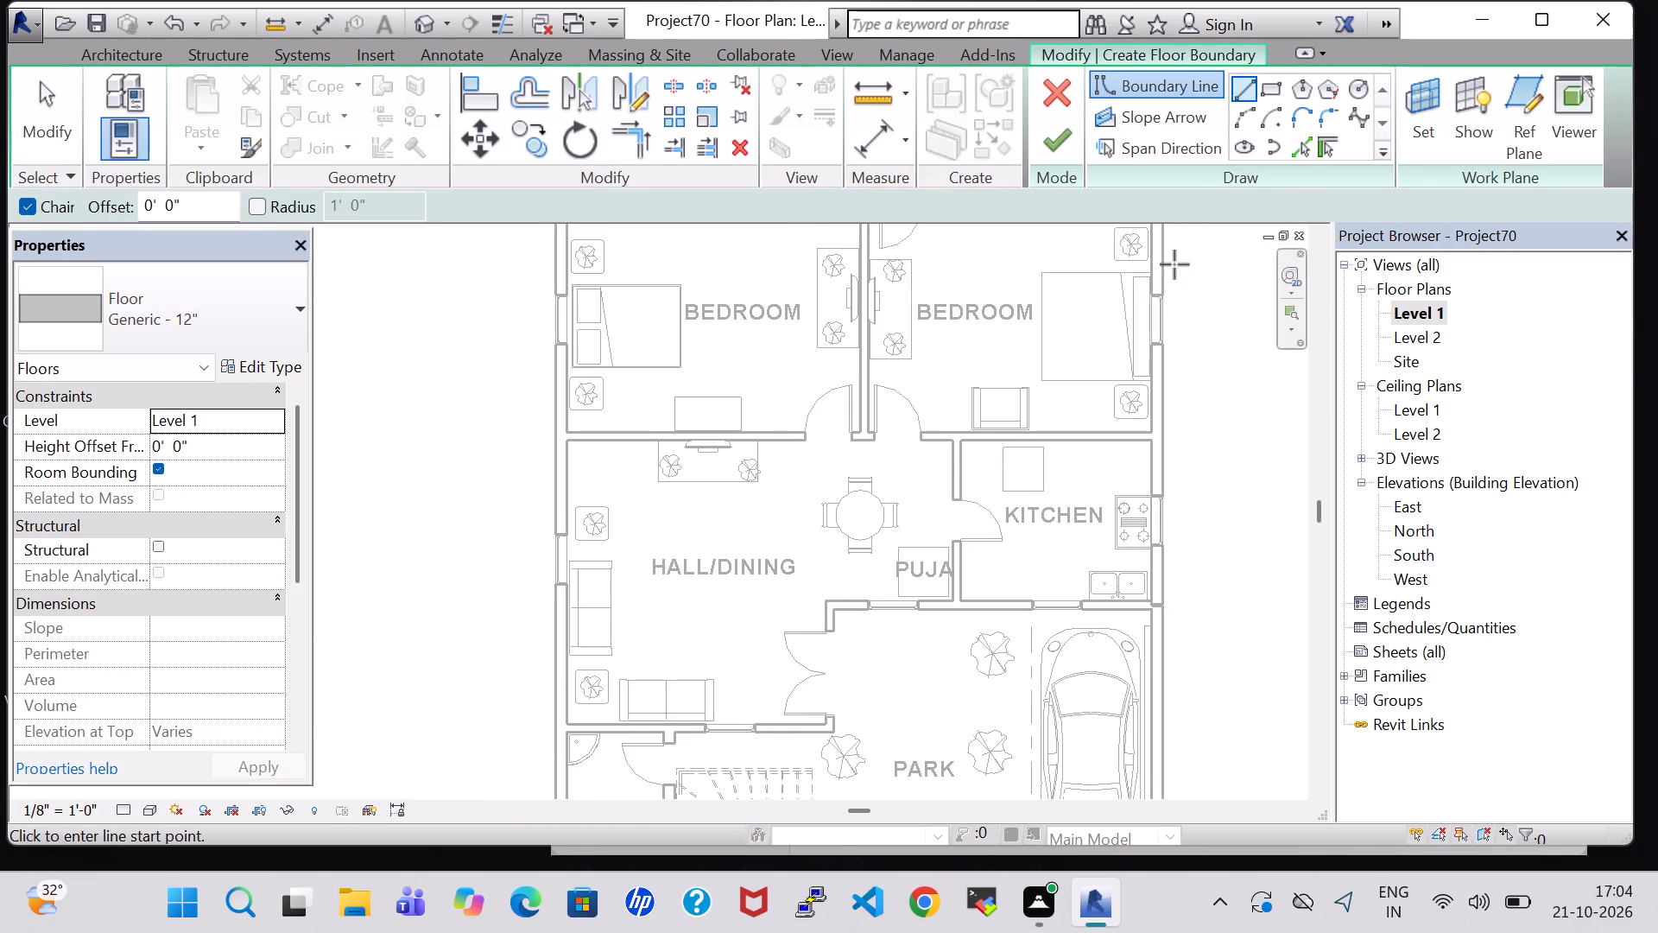
{"action": "middle_click_drag", "start_coordinate": [1177, 266], "coordinate": [1263, 657]}
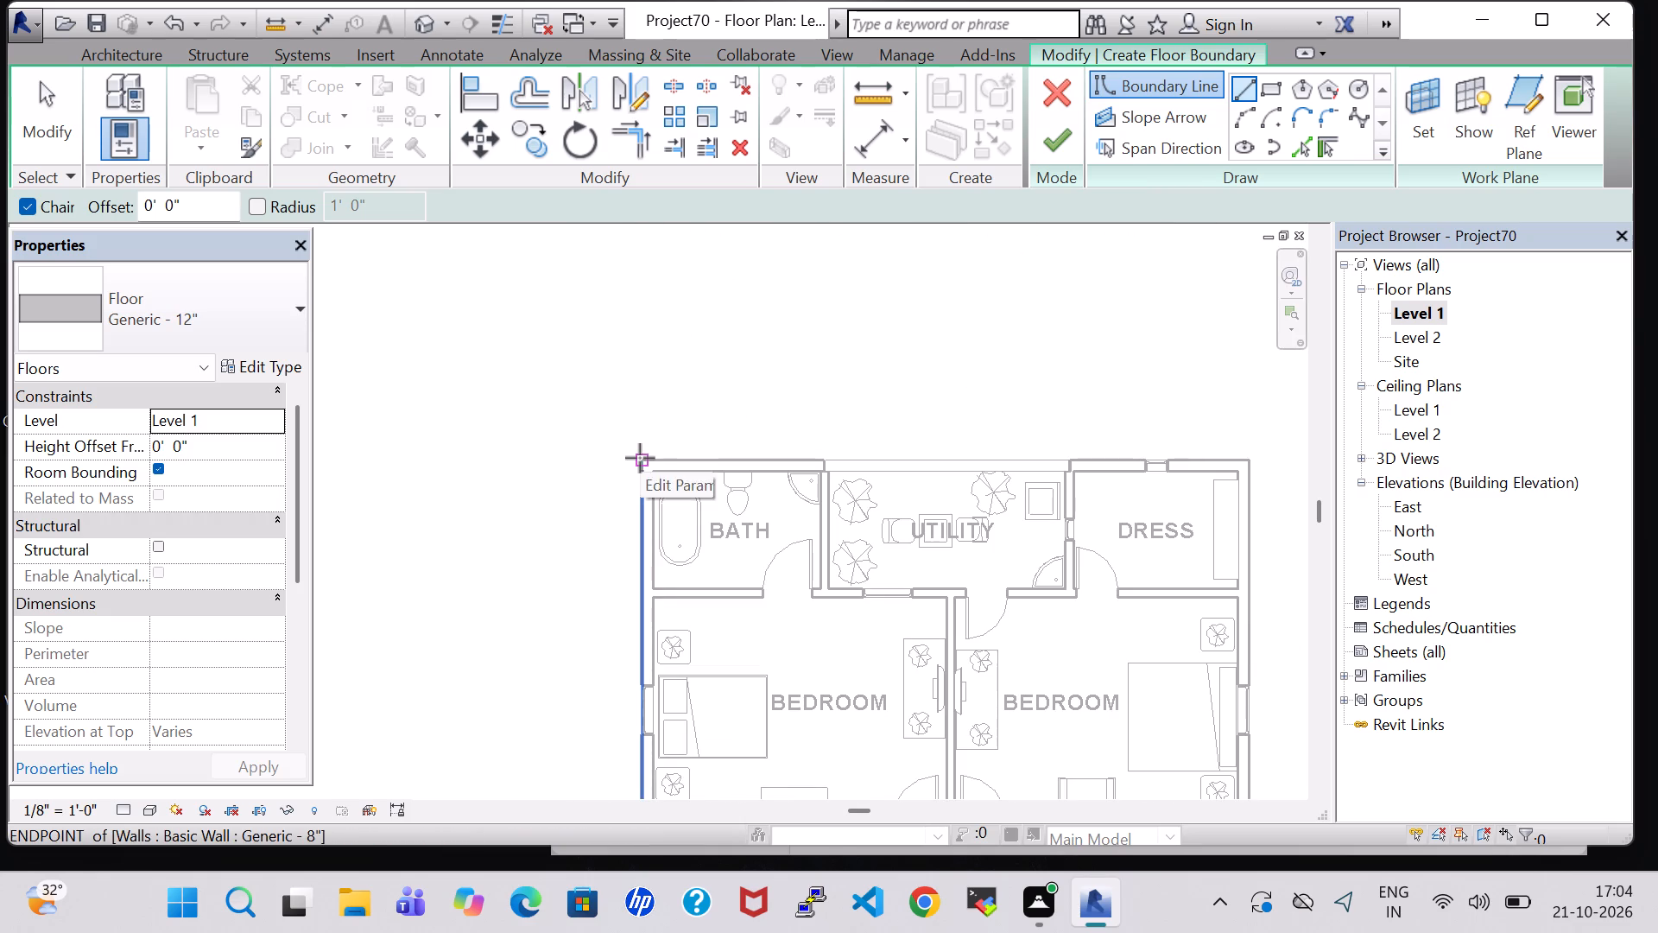
{"action": "left_click", "coordinate": [643, 459]}
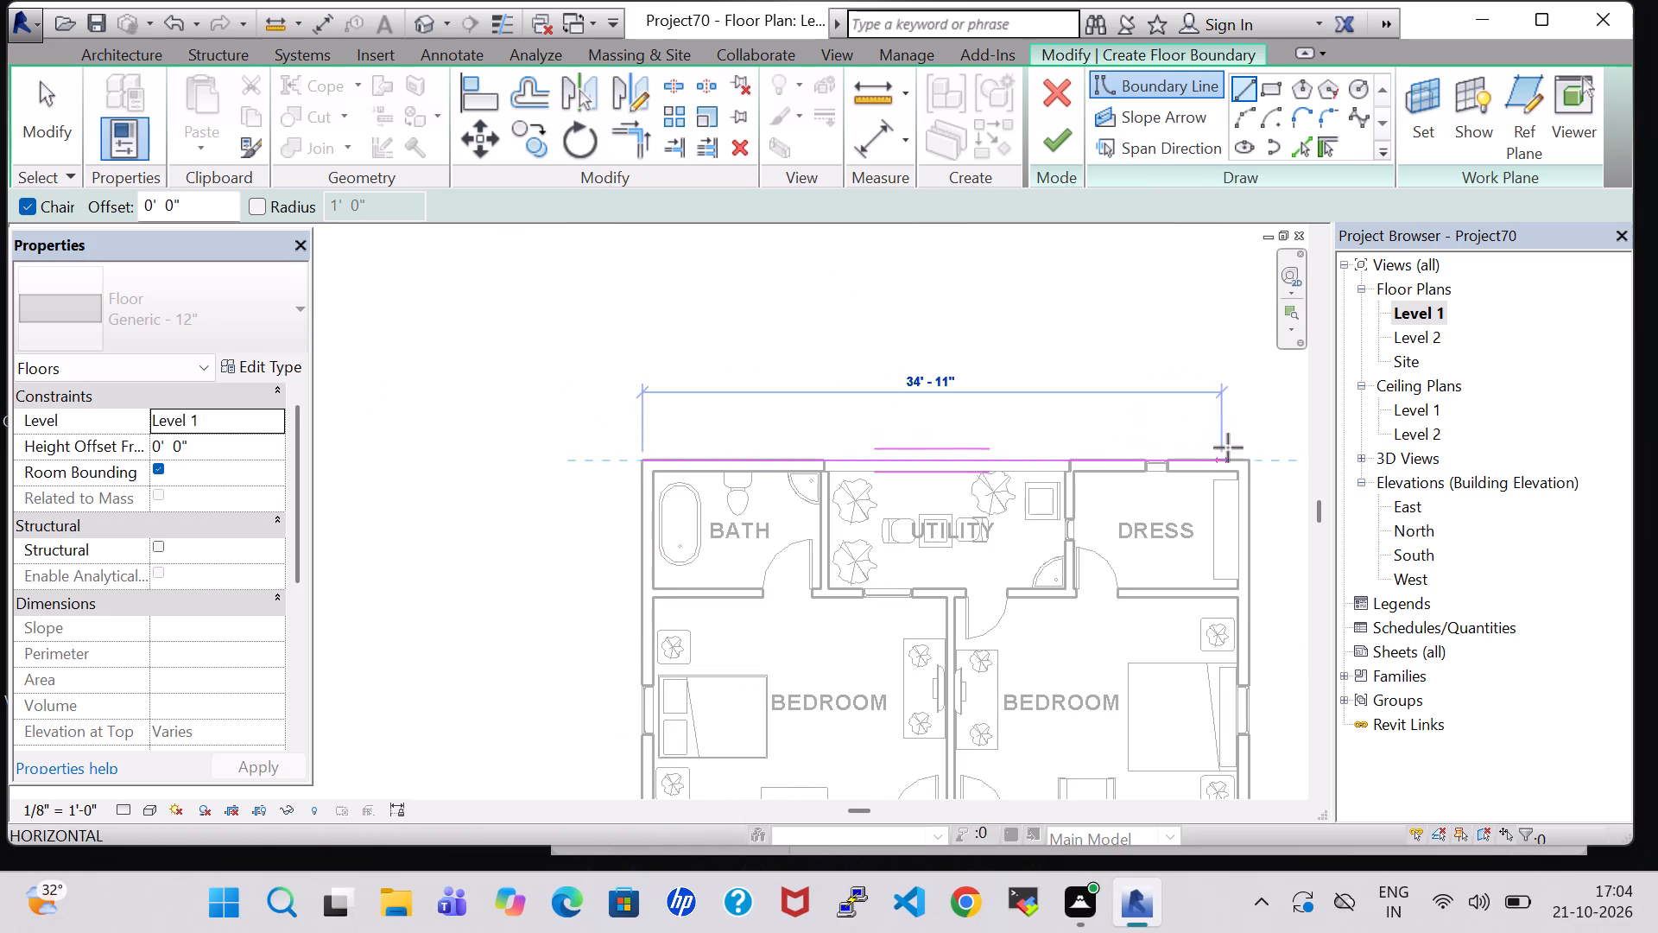
{"action": "left_click", "coordinate": [1250, 461]}
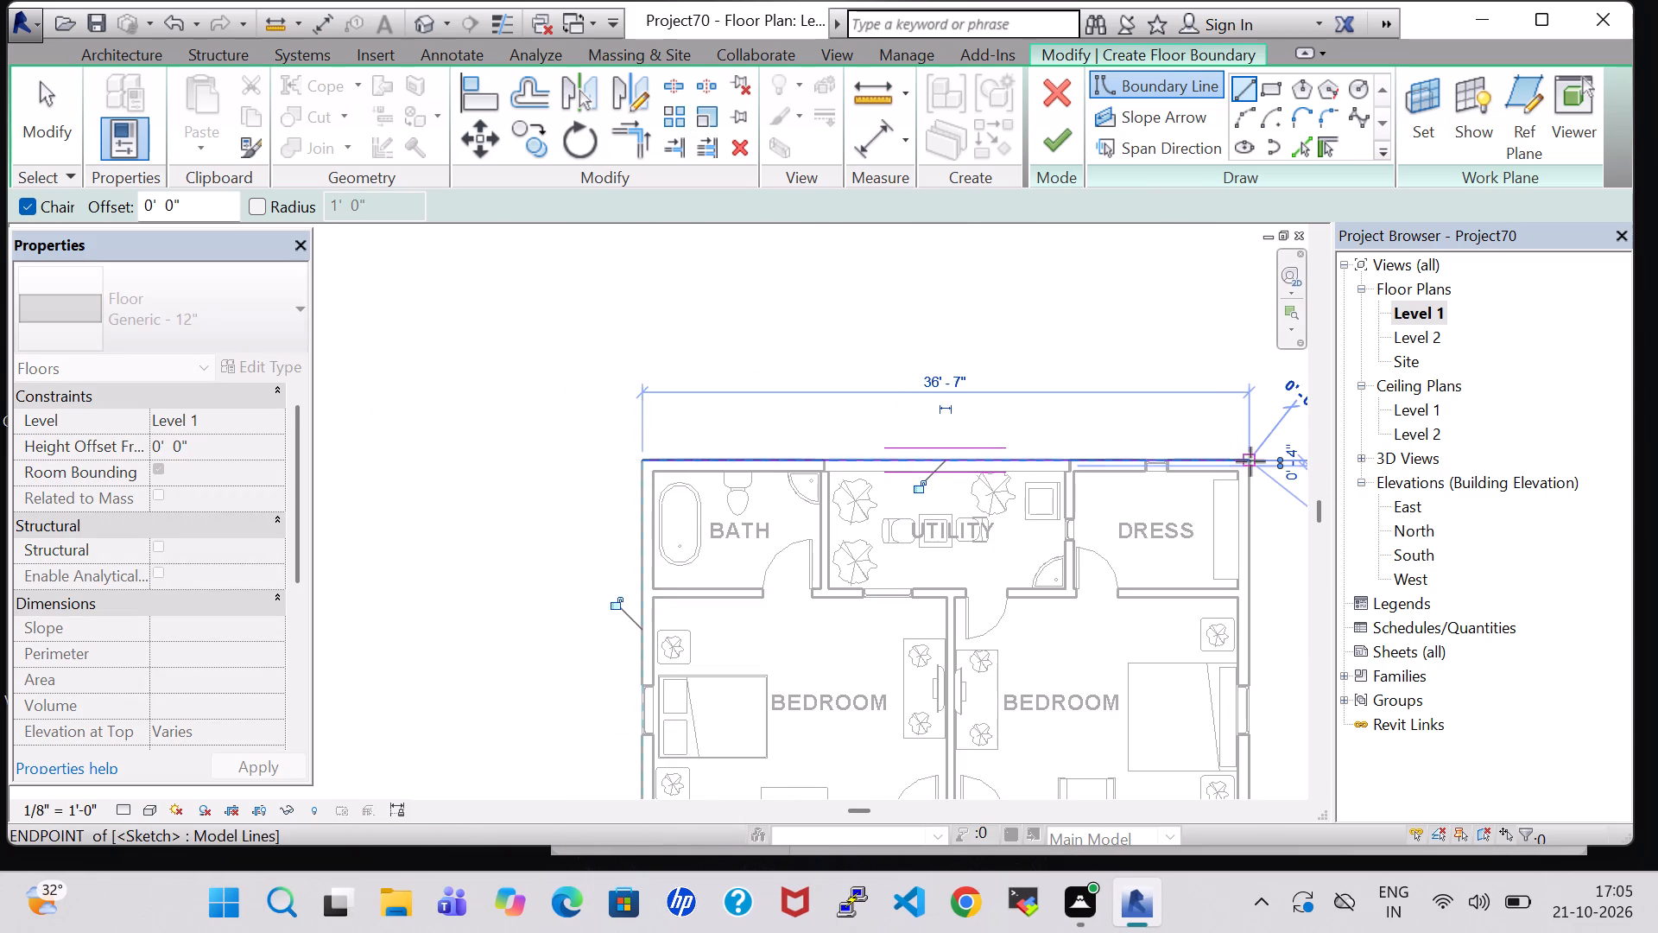
{"action": "middle_click_drag", "start_coordinate": [1251, 653], "coordinate": [1141, 276]}
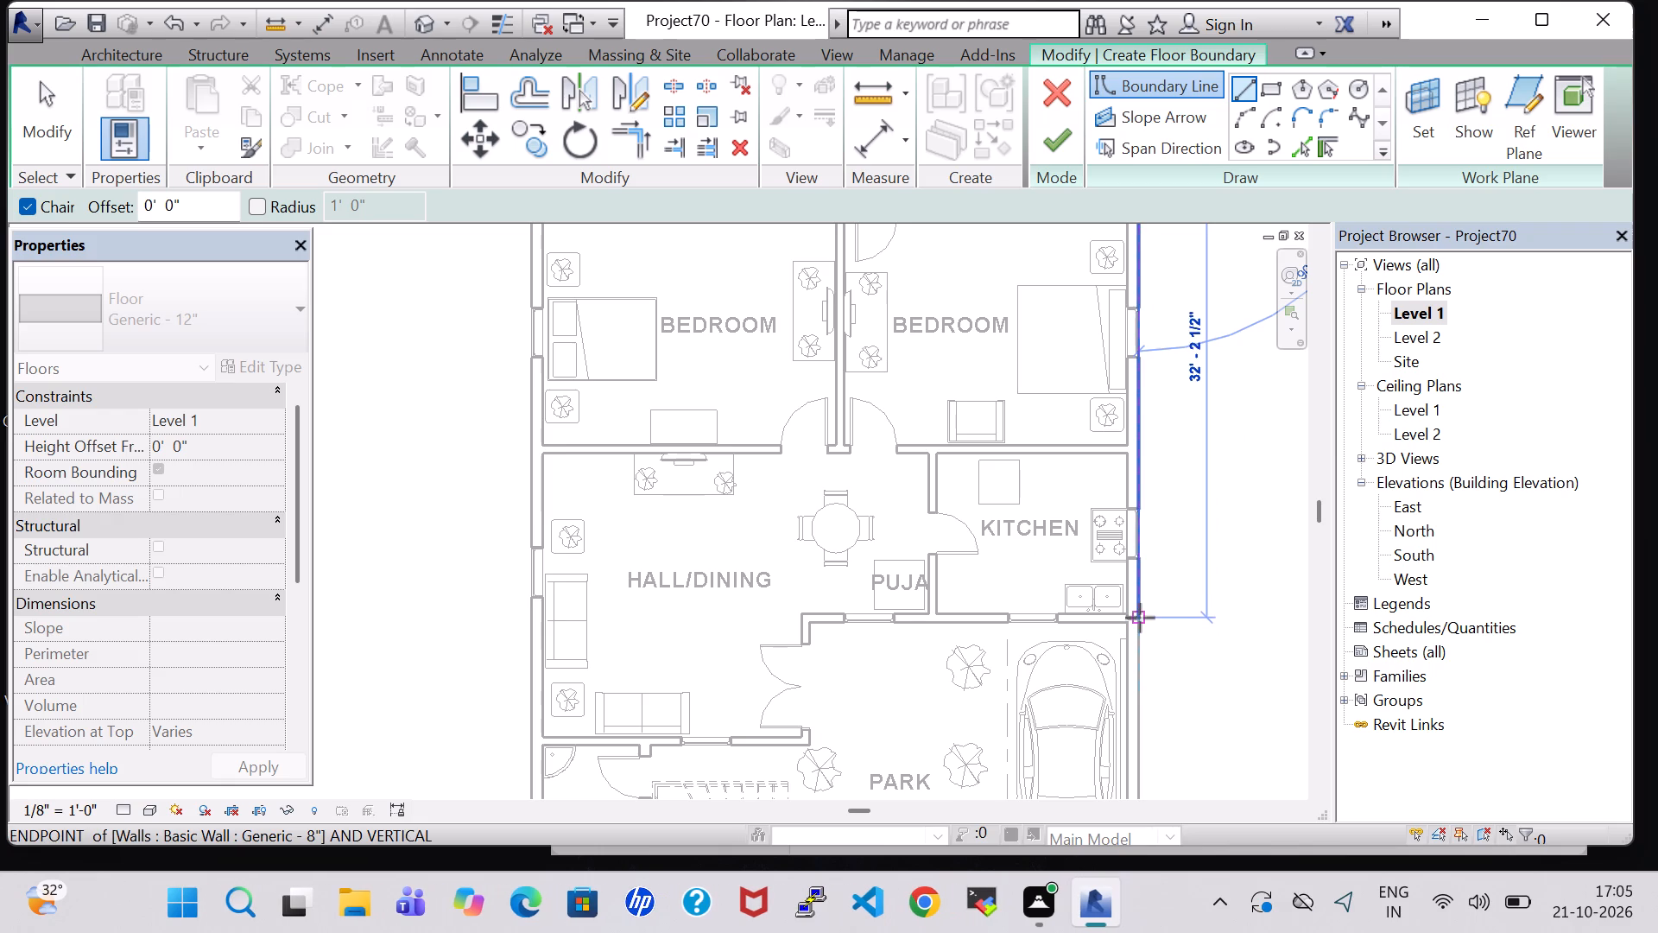
{"action": "scroll", "coordinate": [1141, 618], "scroll_direction": "up", "scroll_amount": 6}
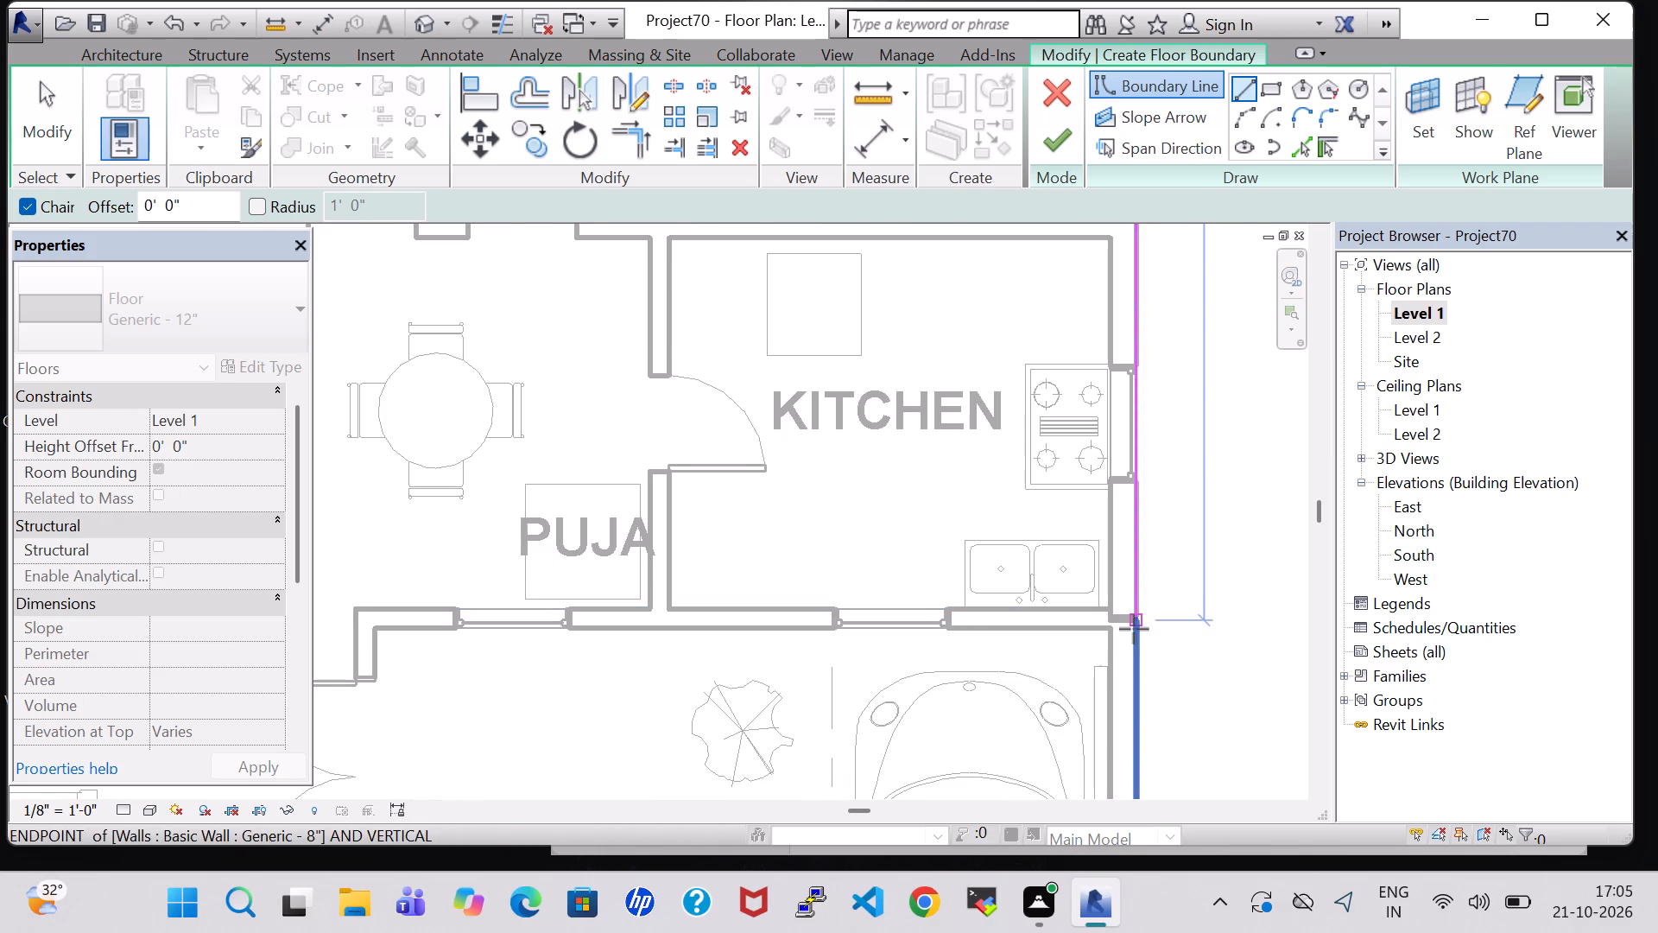
{"action": "scroll", "coordinate": [1136, 632], "scroll_direction": "up", "scroll_amount": 6}
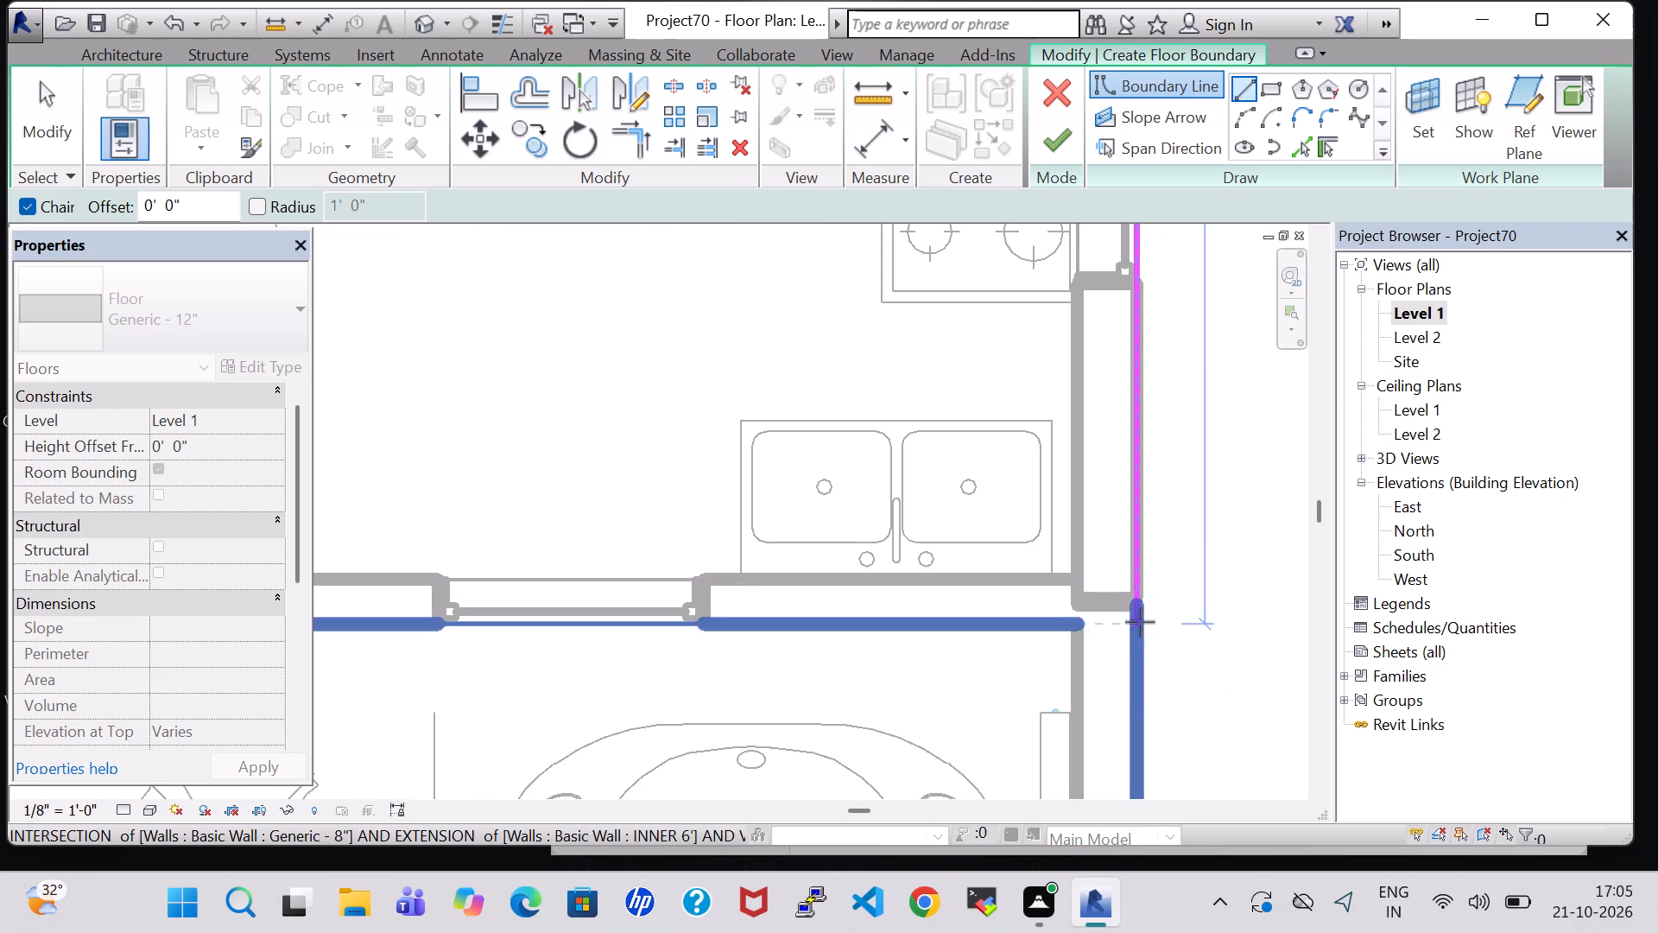
{"action": "left_click", "coordinate": [1140, 622]}
Continue the floor boundary along the outer face of the kitchen and puja front wall to the hall's entrance wall.
{"action": "scroll", "coordinate": [782, 633], "scroll_direction": "up", "scroll_amount": 1}
{"action": "middle_click_drag", "start_coordinate": [782, 633], "coordinate": [1116, 628]}
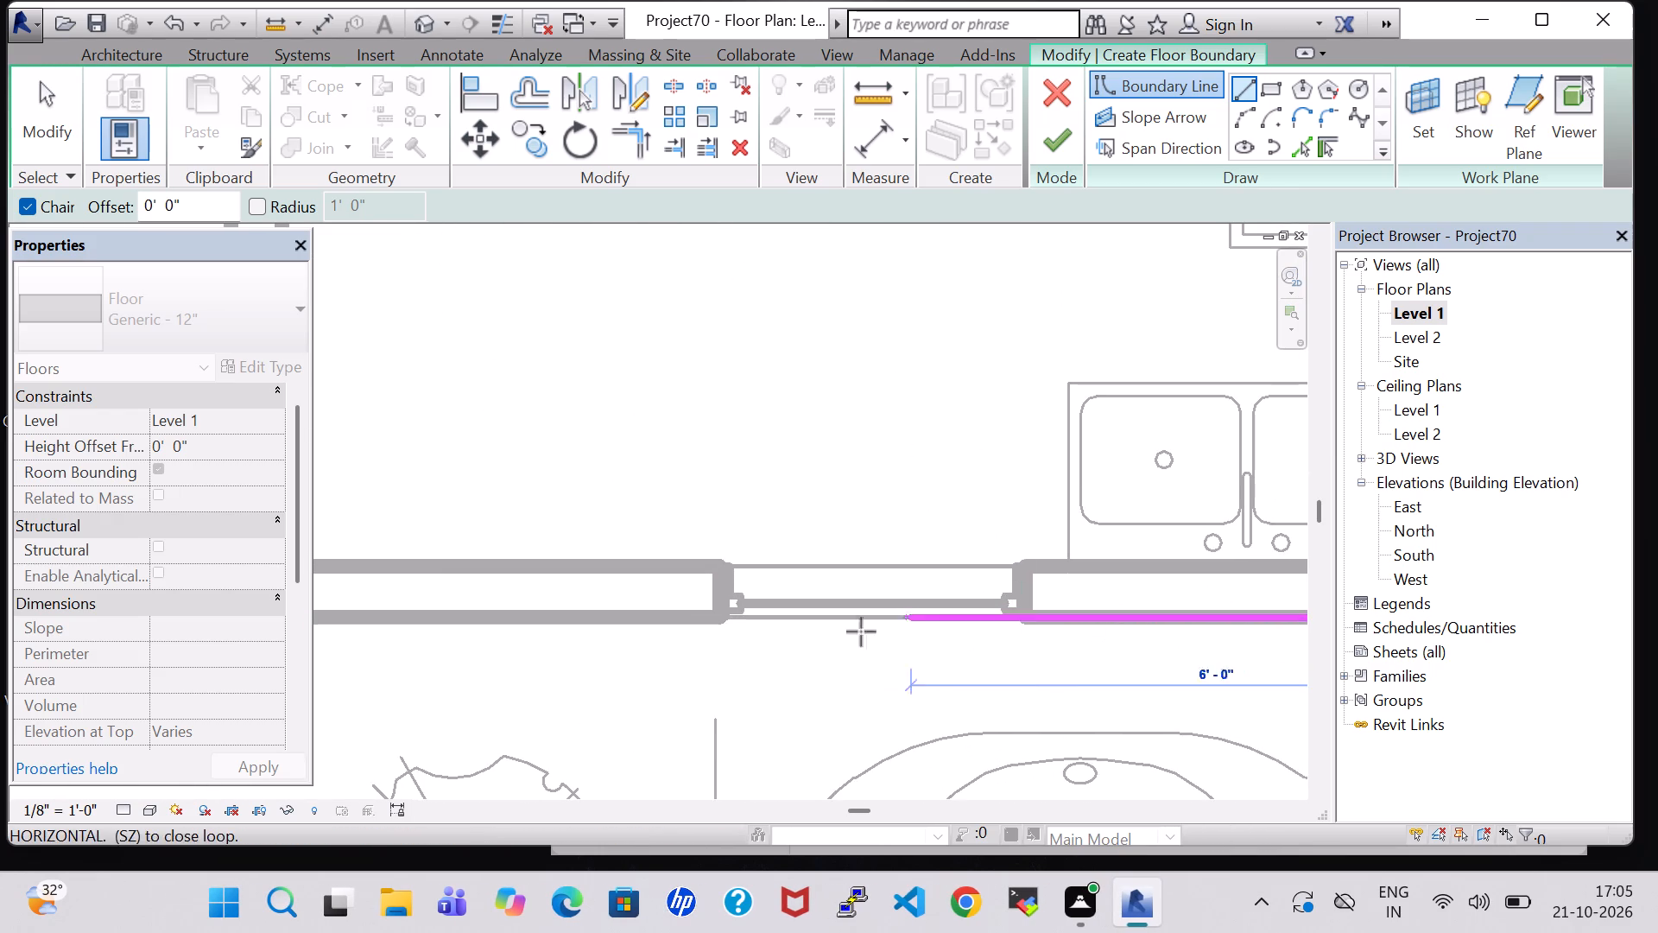
{"action": "middle_click_drag", "start_coordinate": [630, 614], "coordinate": [1353, 609]}
{"action": "middle_click_drag", "start_coordinate": [573, 615], "coordinate": [1257, 607]}
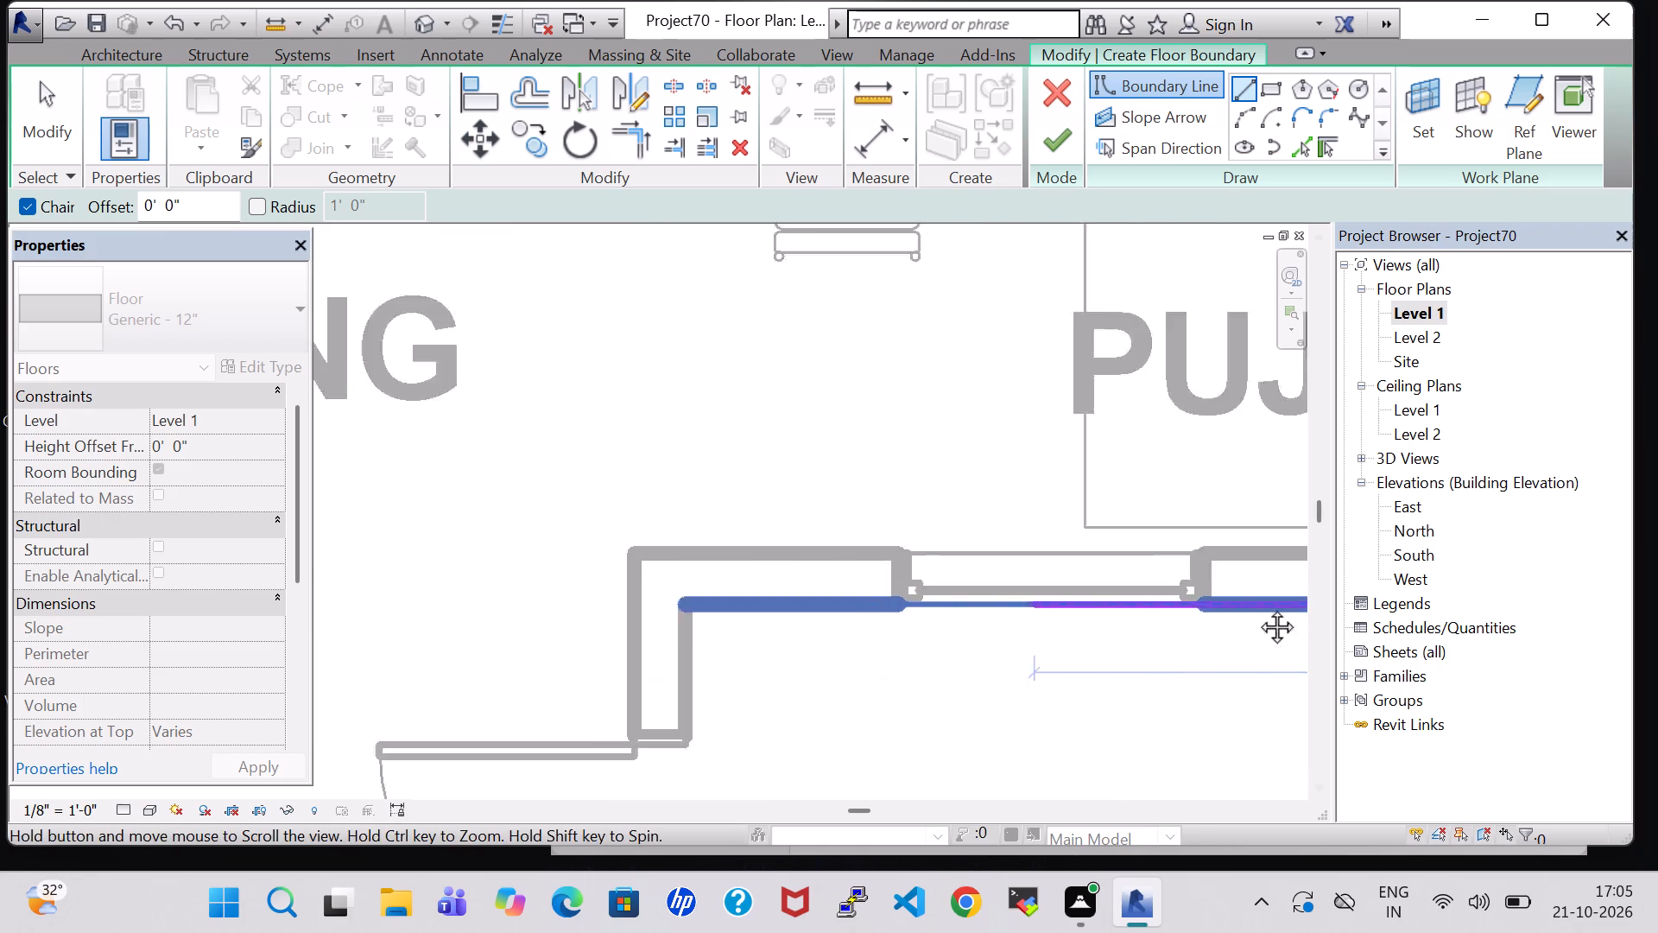
{"action": "middle_click_drag", "start_coordinate": [1257, 607], "coordinate": [1425, 607]}
{"action": "scroll", "coordinate": [1161, 632], "scroll_direction": "down", "scroll_amount": 8}
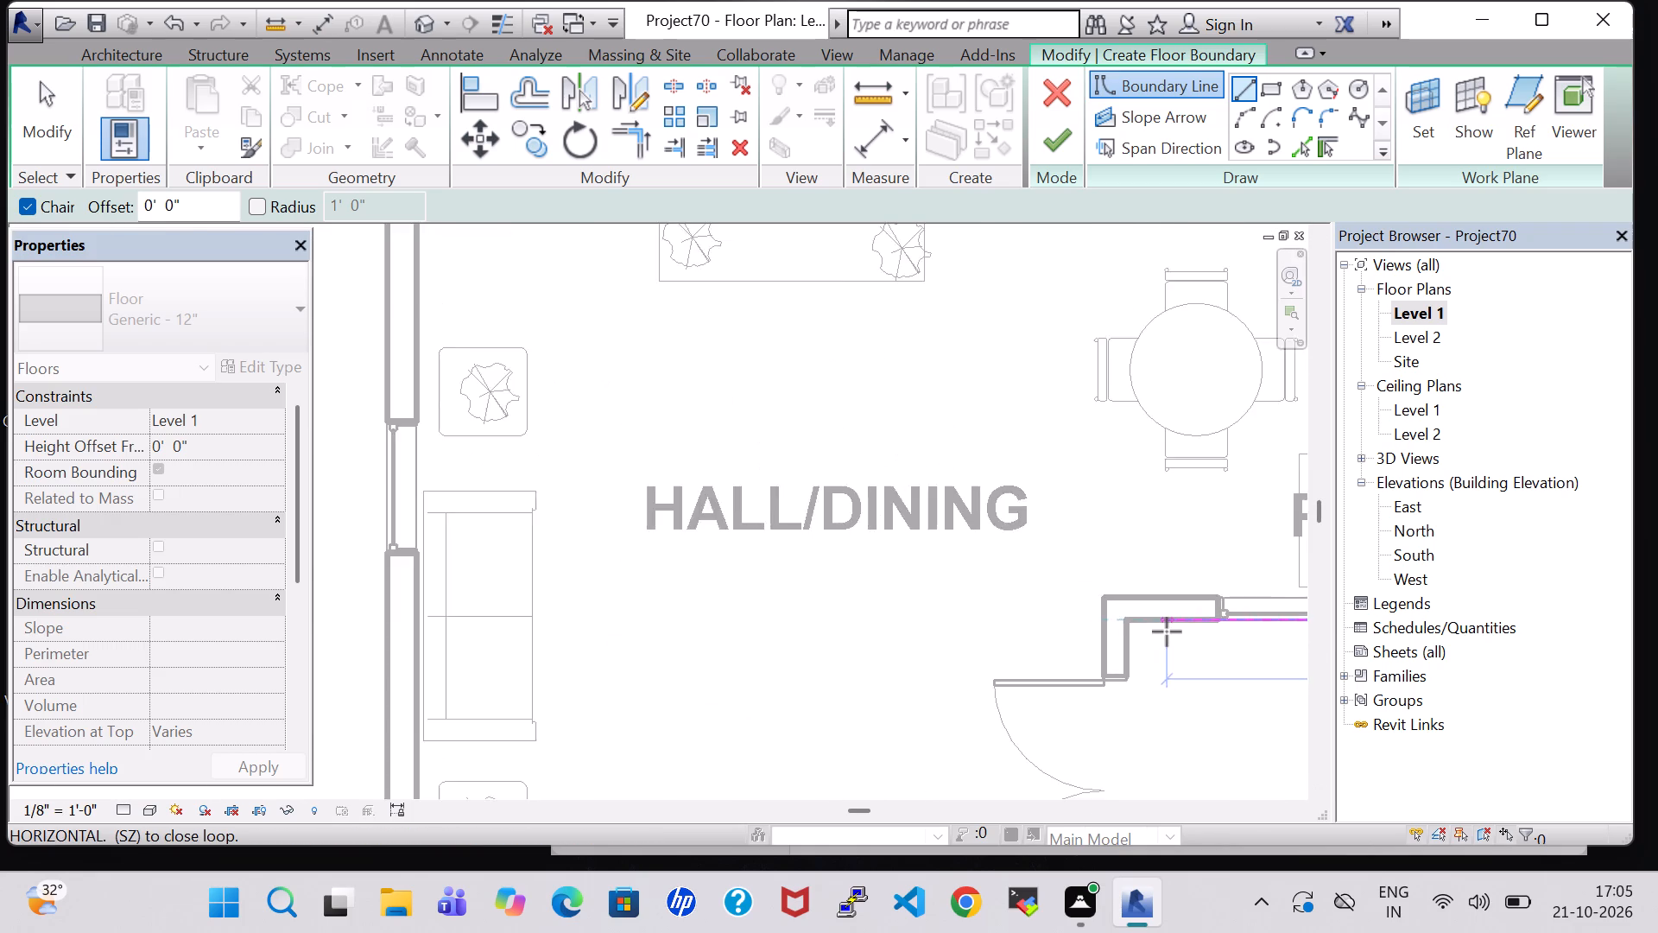
{"action": "scroll", "coordinate": [1167, 632], "scroll_direction": "down", "scroll_amount": 7}
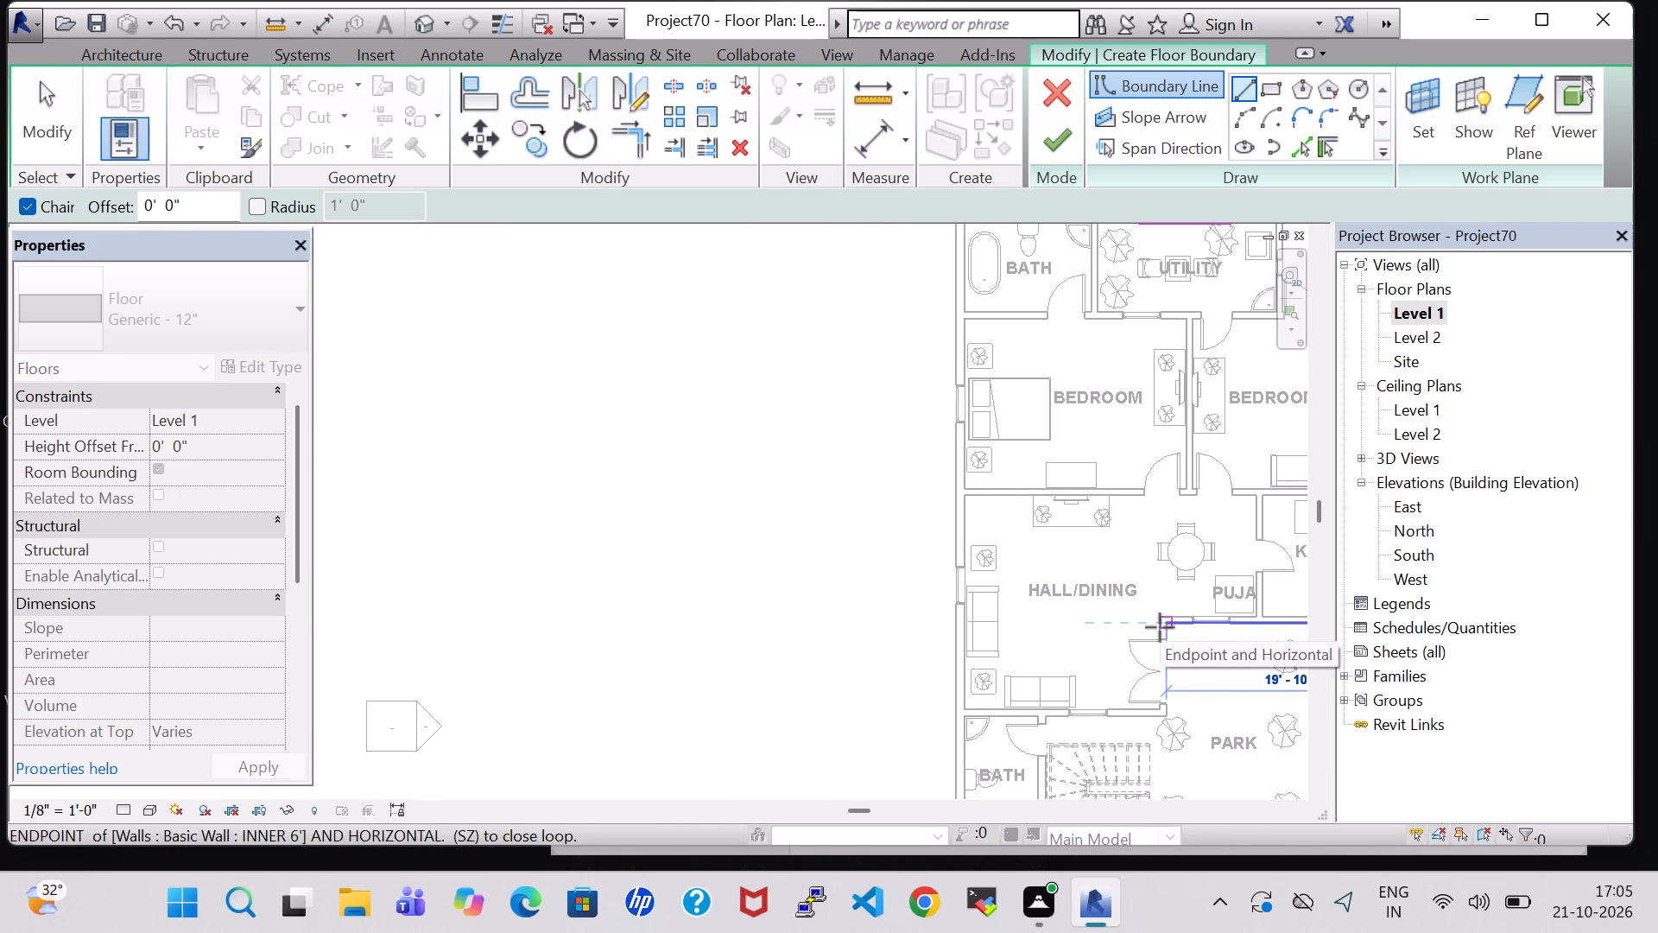
{"action": "scroll", "coordinate": [1160, 627], "scroll_direction": "up", "scroll_amount": 4}
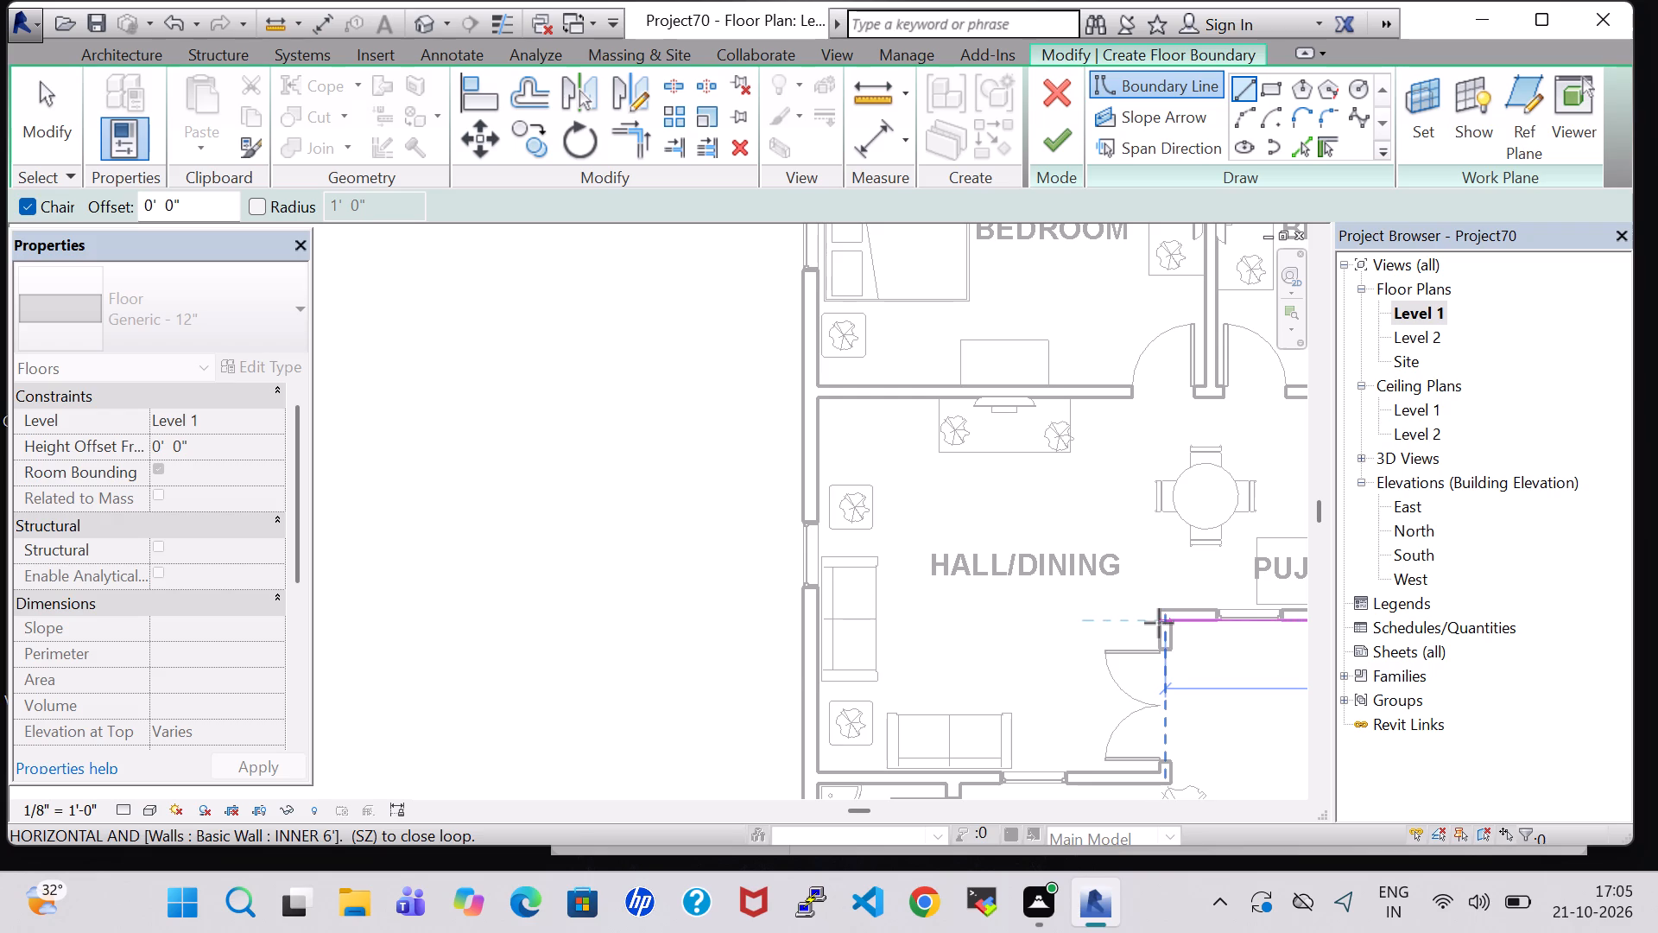
{"action": "left_click", "coordinate": [1159, 623]}
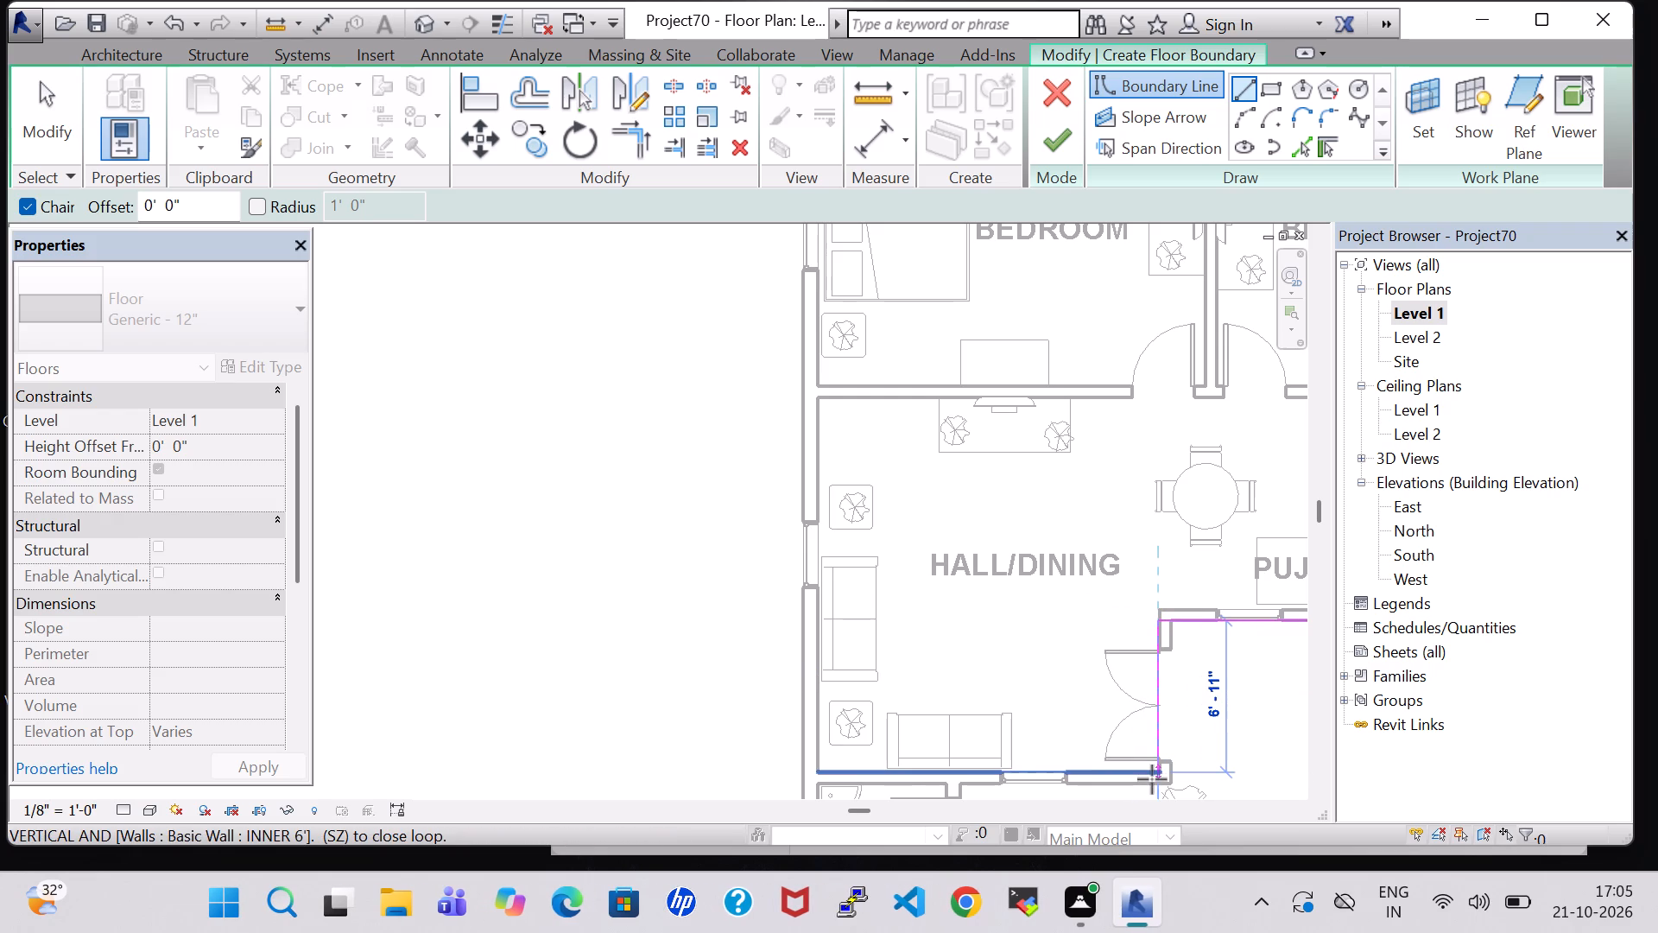
{"action": "key", "text": "Escape"}
{"action": "key", "text": "Escape"}
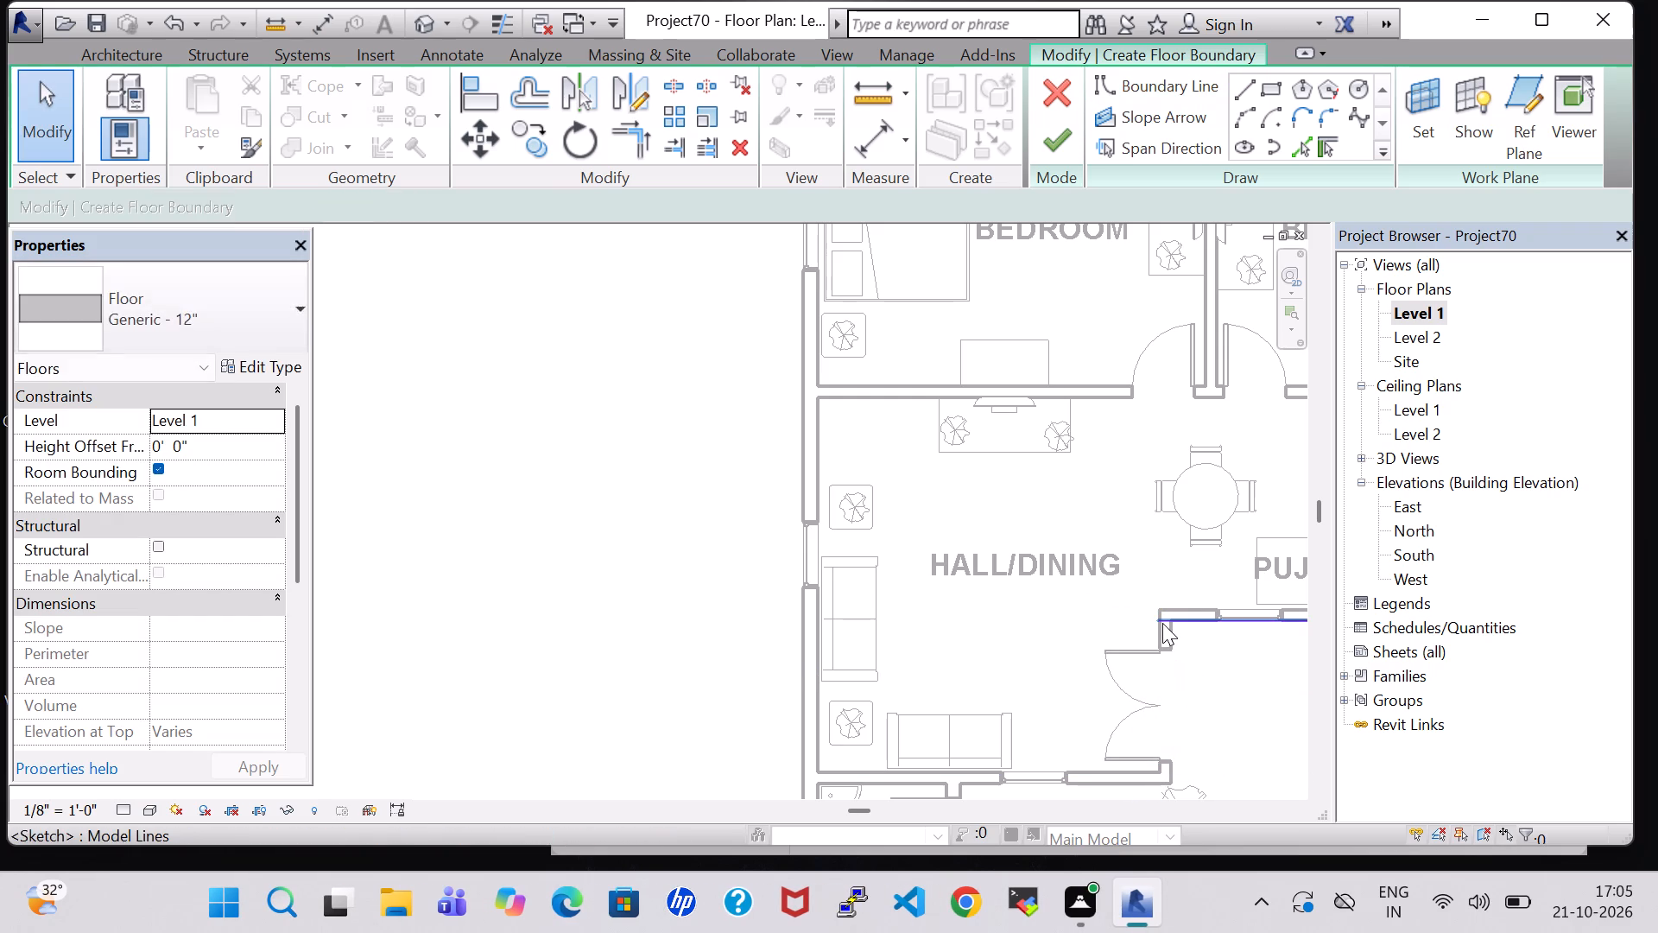
Shorten that boundary line to 19'-10" so it ends at the outer face of the hall's entrance wall.
{"action": "left_click", "coordinate": [1162, 623]}
{"action": "left_click_drag", "start_coordinate": [1157, 619], "coordinate": [1168, 619]}
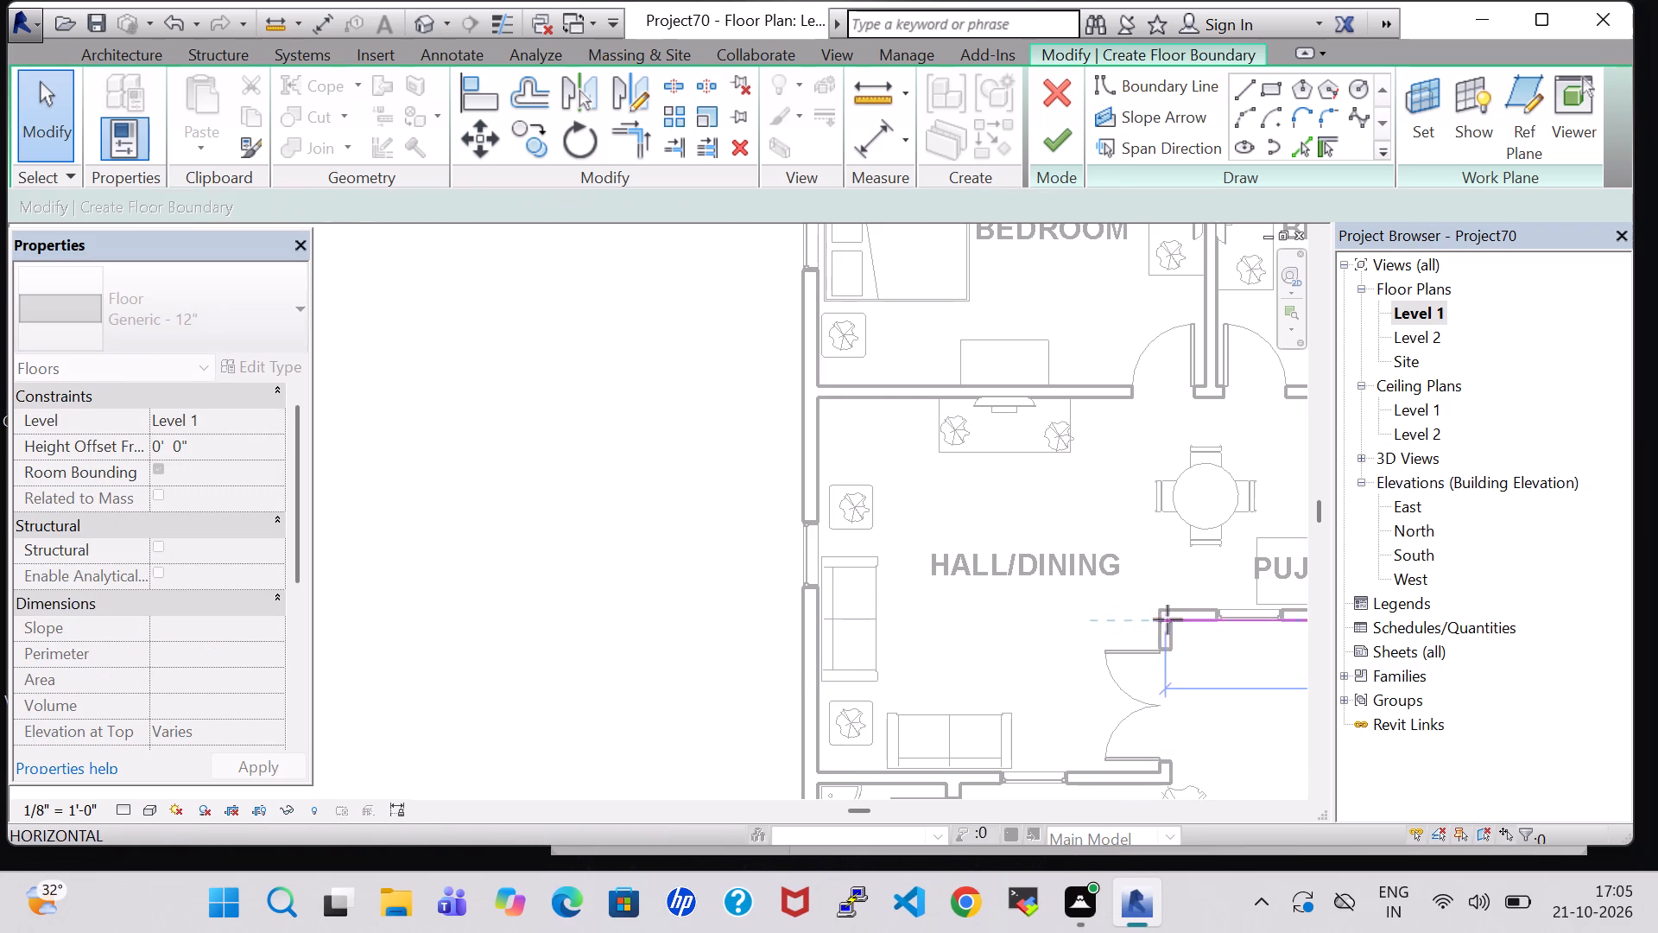
{"action": "left_click_drag", "start_coordinate": [1168, 619], "coordinate": [1169, 619]}
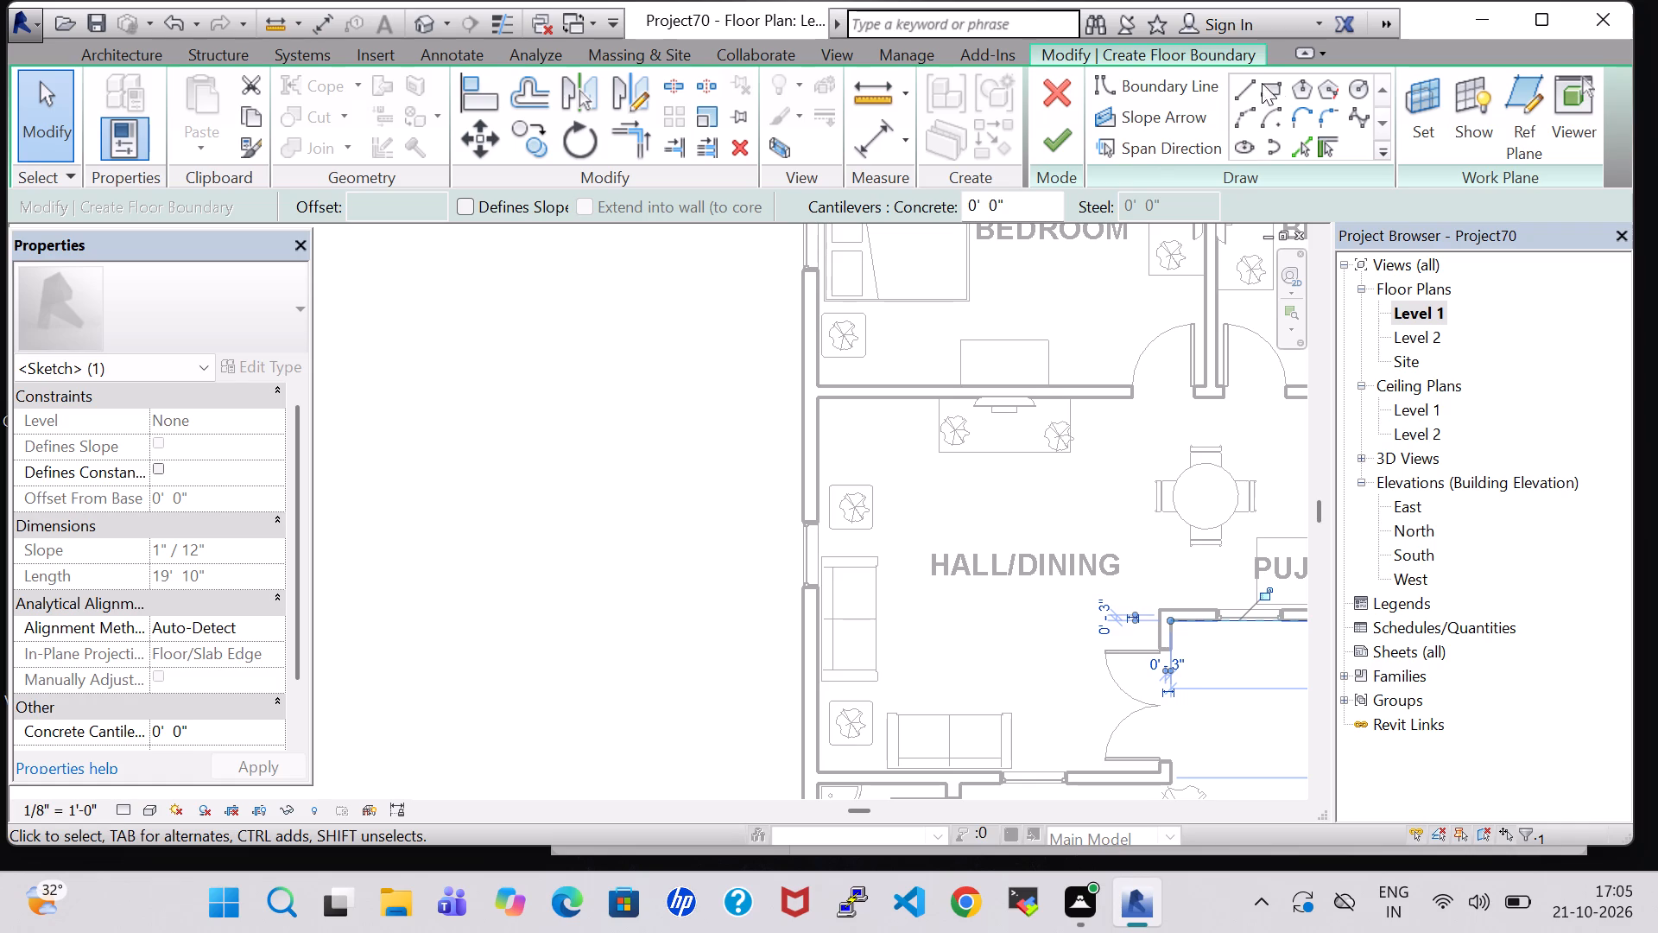
Continue the floor boundary 7'-5" along the hall's entrance wall, then 16'-9" along the hall's front wall to the house's outer side wall.
{"action": "left_click", "coordinate": [1240, 81]}
{"action": "left_click", "coordinate": [1174, 622]}
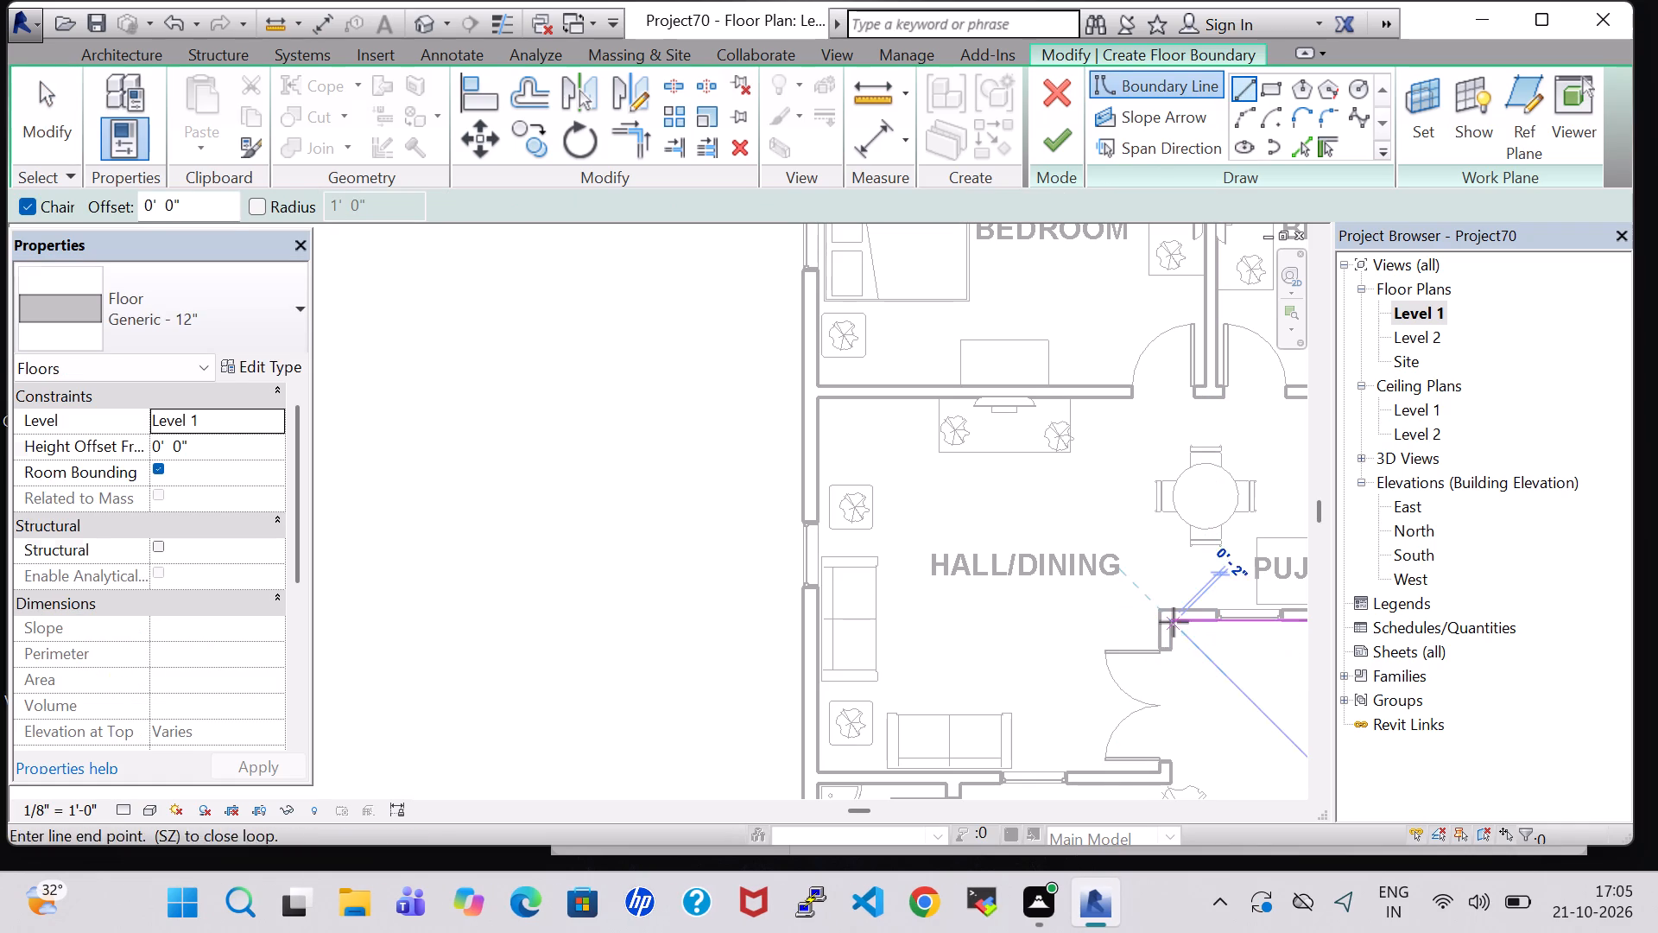
{"action": "left_click", "coordinate": [1170, 784]}
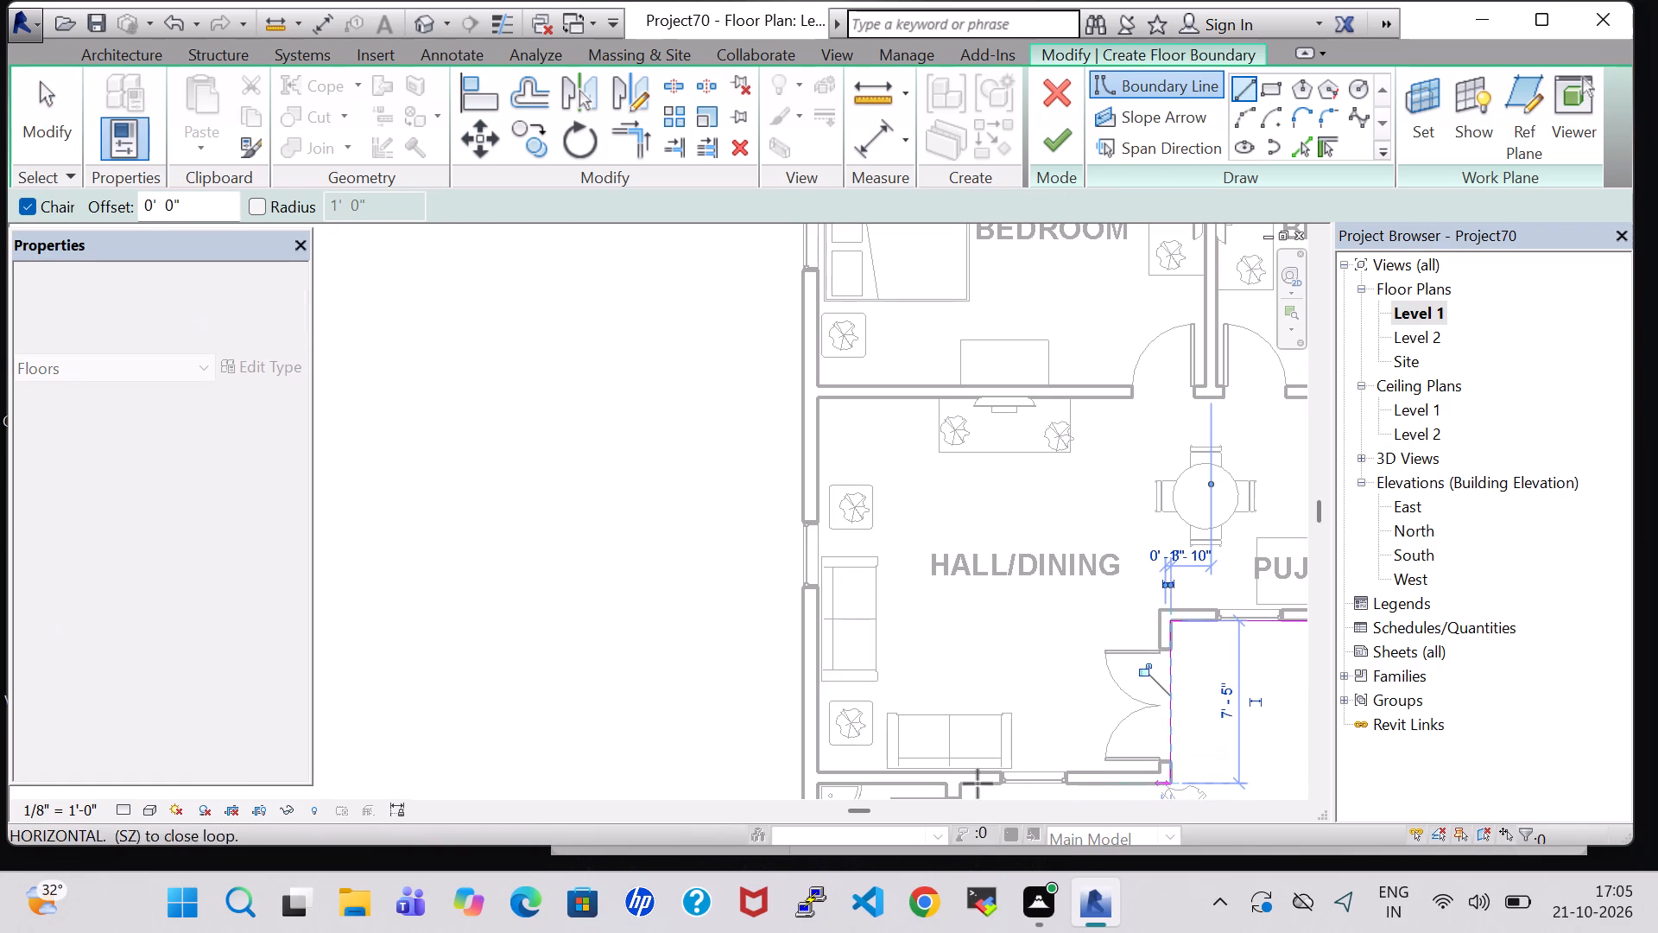
{"action": "left_click", "coordinate": [800, 780]}
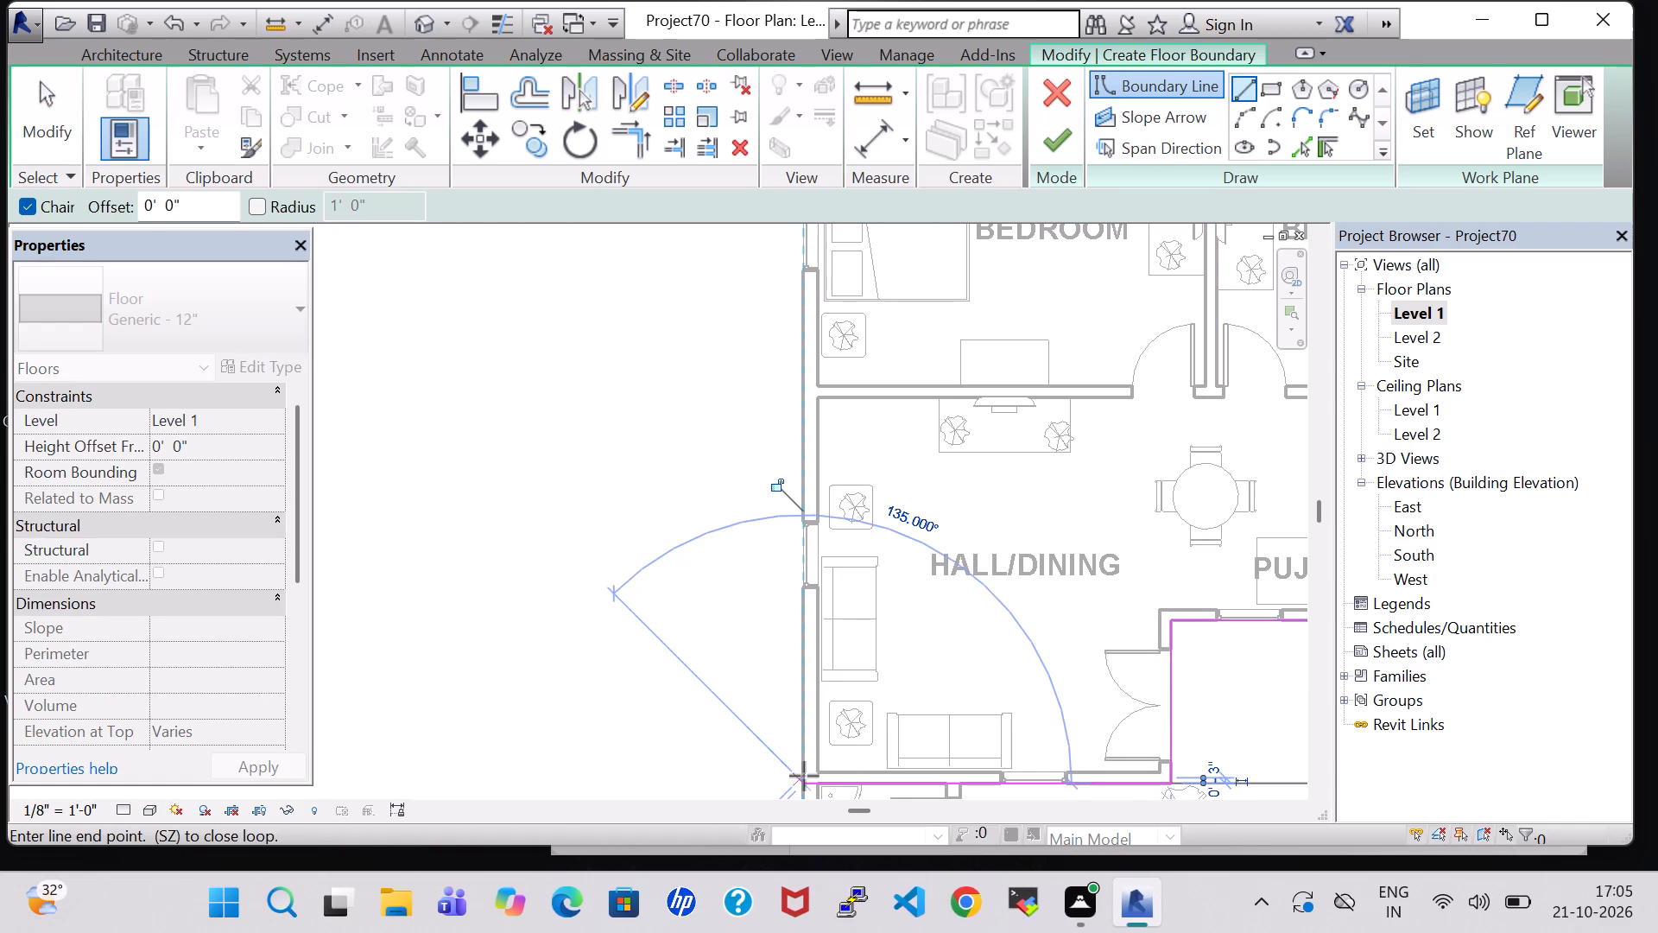
{"action": "scroll", "coordinate": [804, 776], "scroll_direction": "down", "scroll_amount": 3}
{"action": "key", "text": "Escape"}
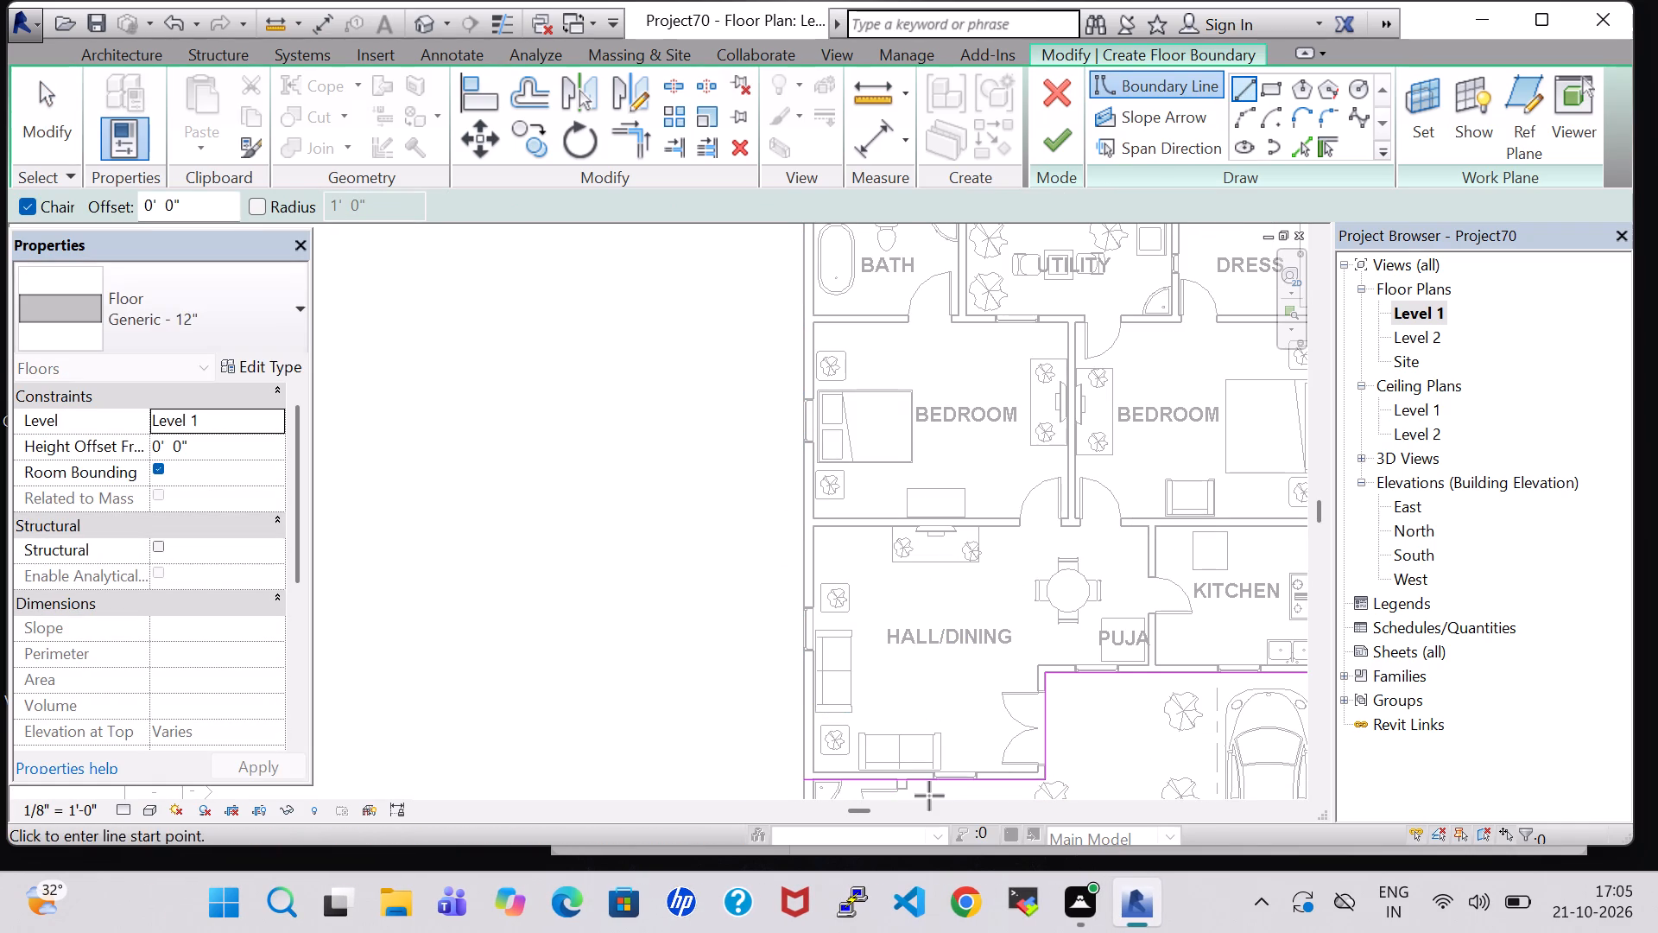
{"action": "key", "text": "Escape"}
Shorten the boundary line along the hall's front wall to 10'-4", ending it near the front bath's door.
{"action": "left_click", "coordinate": [857, 779]}
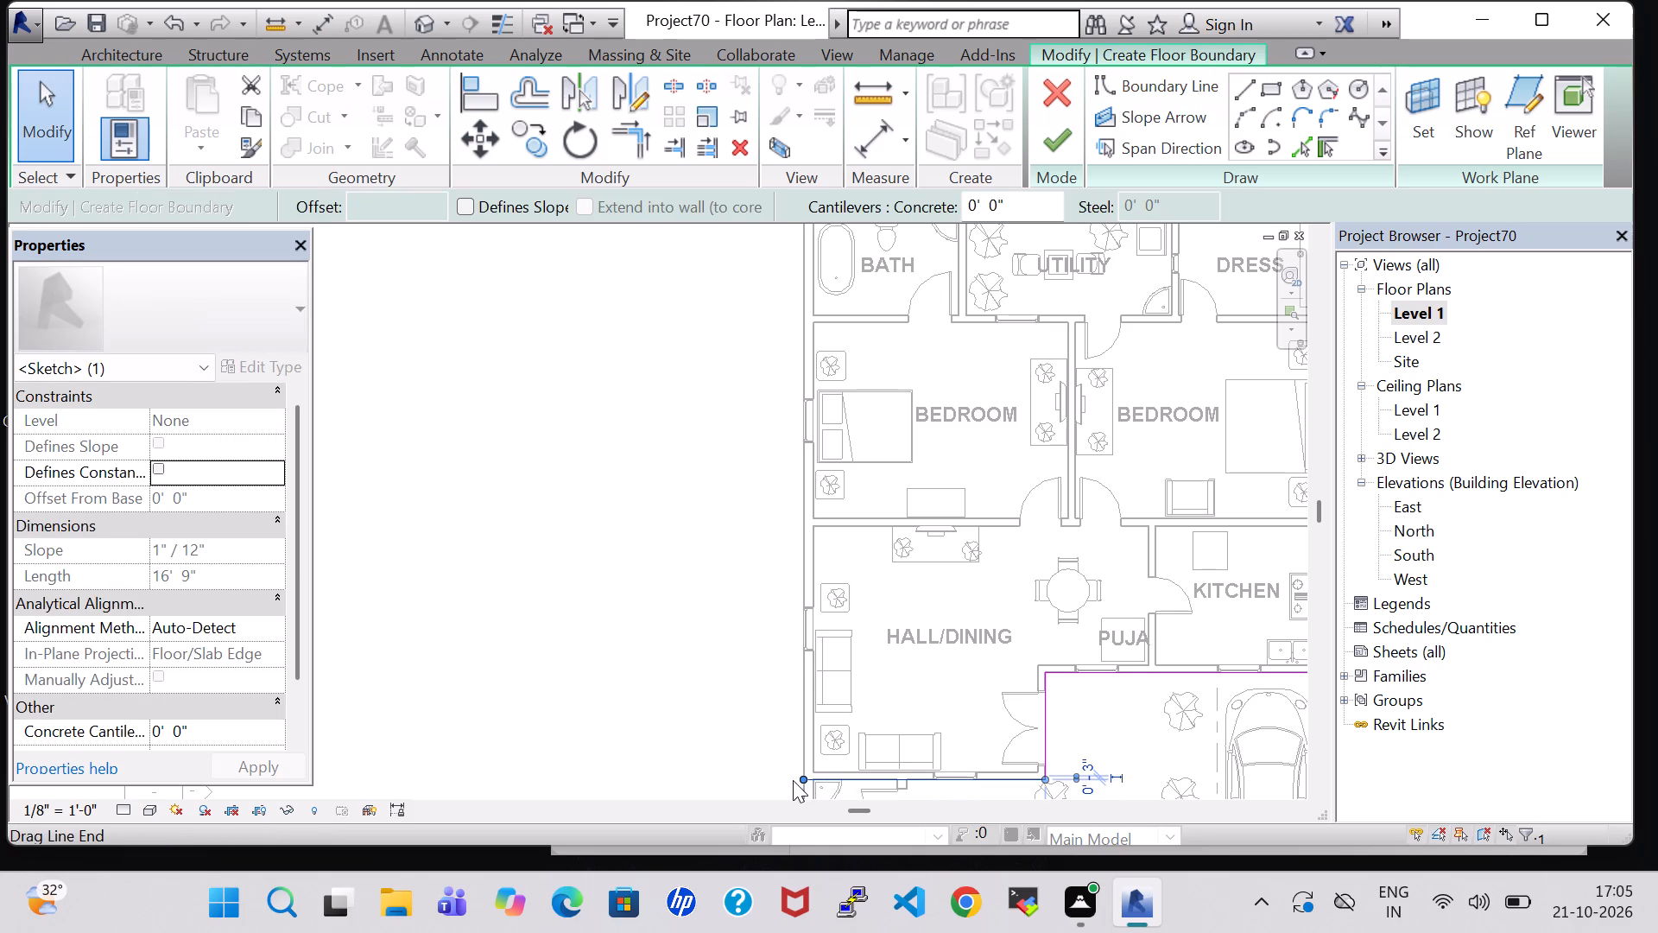
{"action": "left_click_drag", "start_coordinate": [801, 780], "coordinate": [896, 786]}
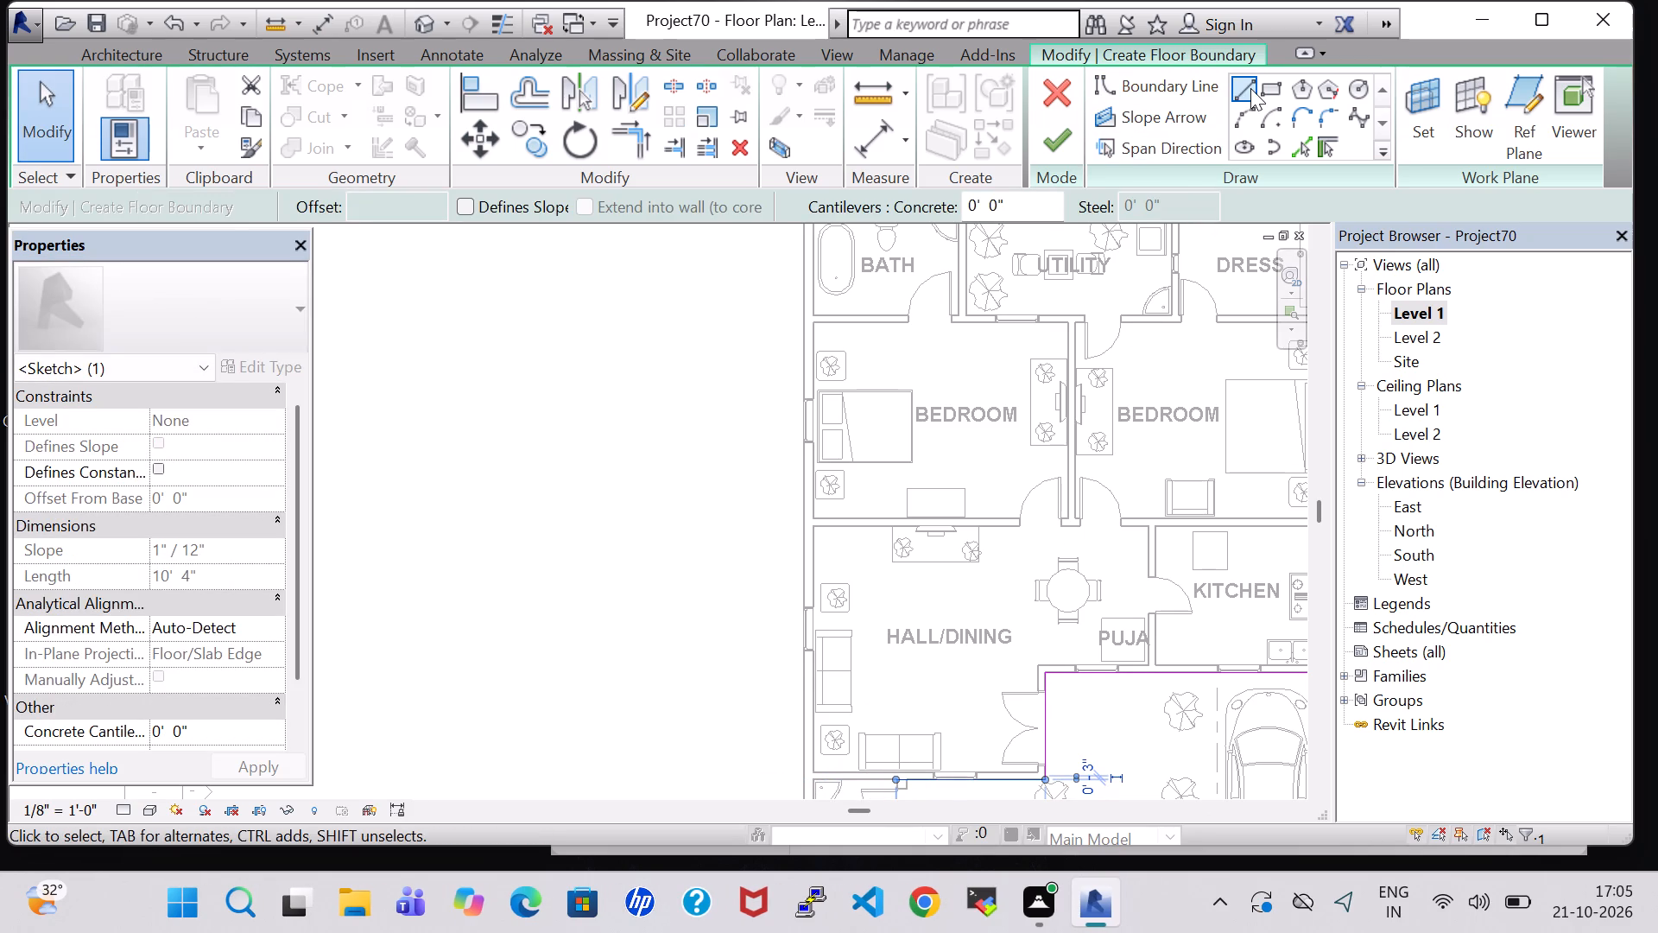
Draw floor boundary lines 10'-1" along the front bath's stair-side wall and 7'-2" along its front wall to the outer corner.
{"action": "left_click", "coordinate": [1250, 88]}
{"action": "middle_click", "coordinate": [1104, 545]}
{"action": "middle_click_drag", "start_coordinate": [1104, 545], "coordinate": [1142, 473]}
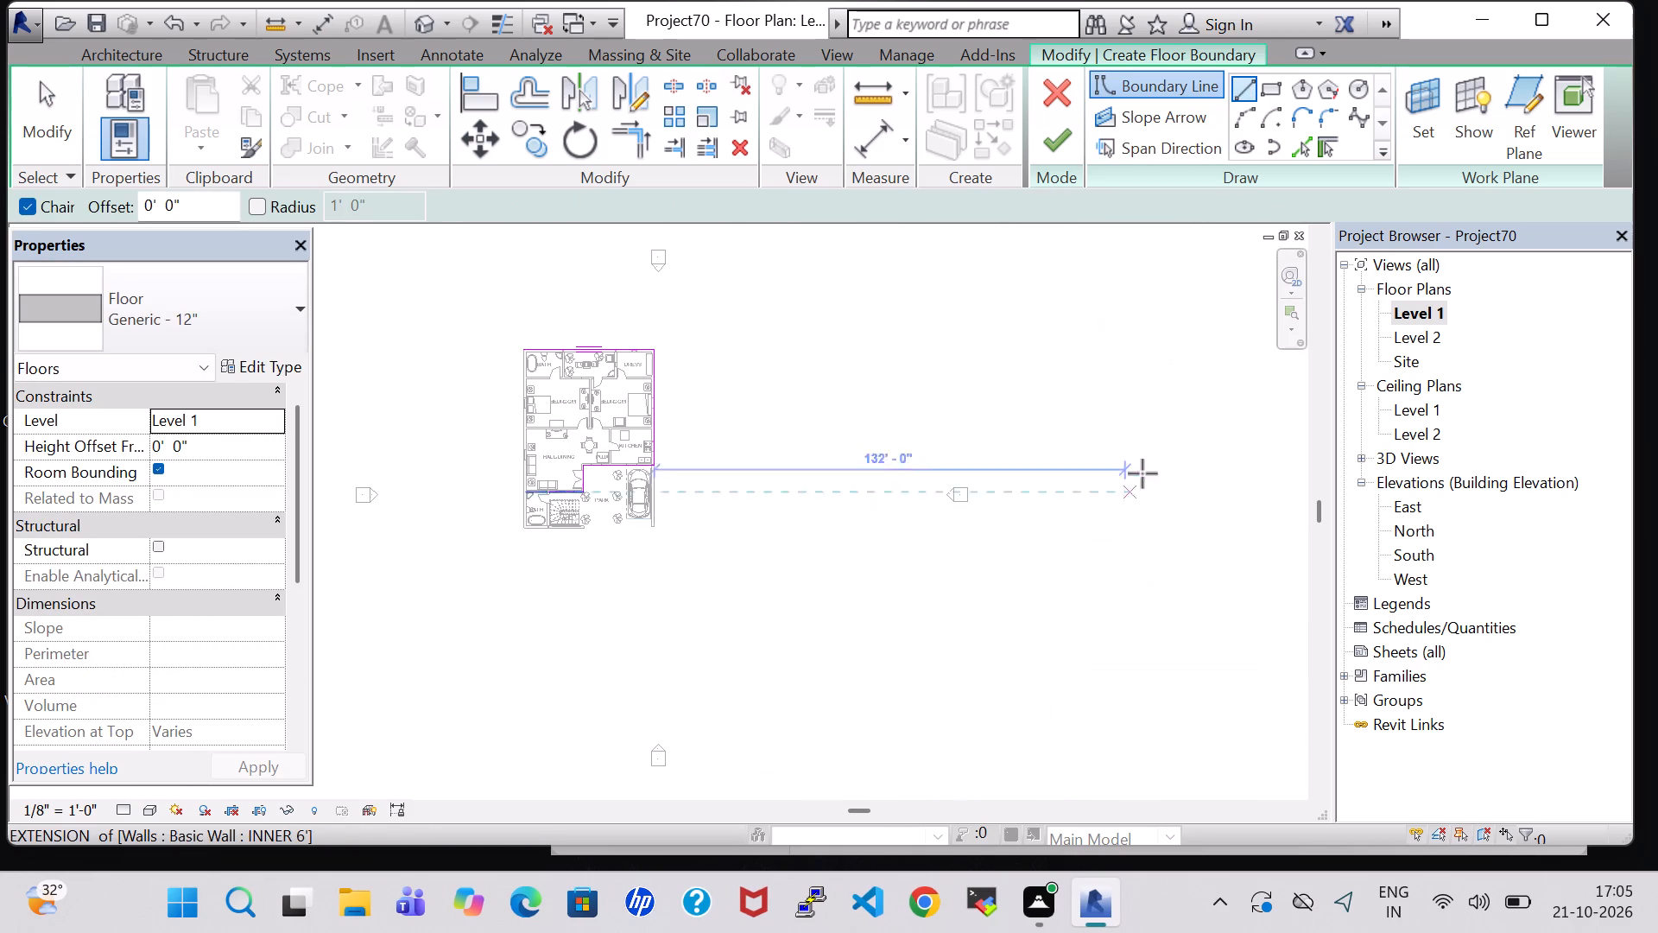
{"action": "middle_click_drag", "start_coordinate": [1142, 473], "coordinate": [1146, 427]}
{"action": "scroll", "coordinate": [587, 541], "scroll_direction": "up", "scroll_amount": 11}
{"action": "middle_click_drag", "start_coordinate": [592, 543], "coordinate": [852, 583]}
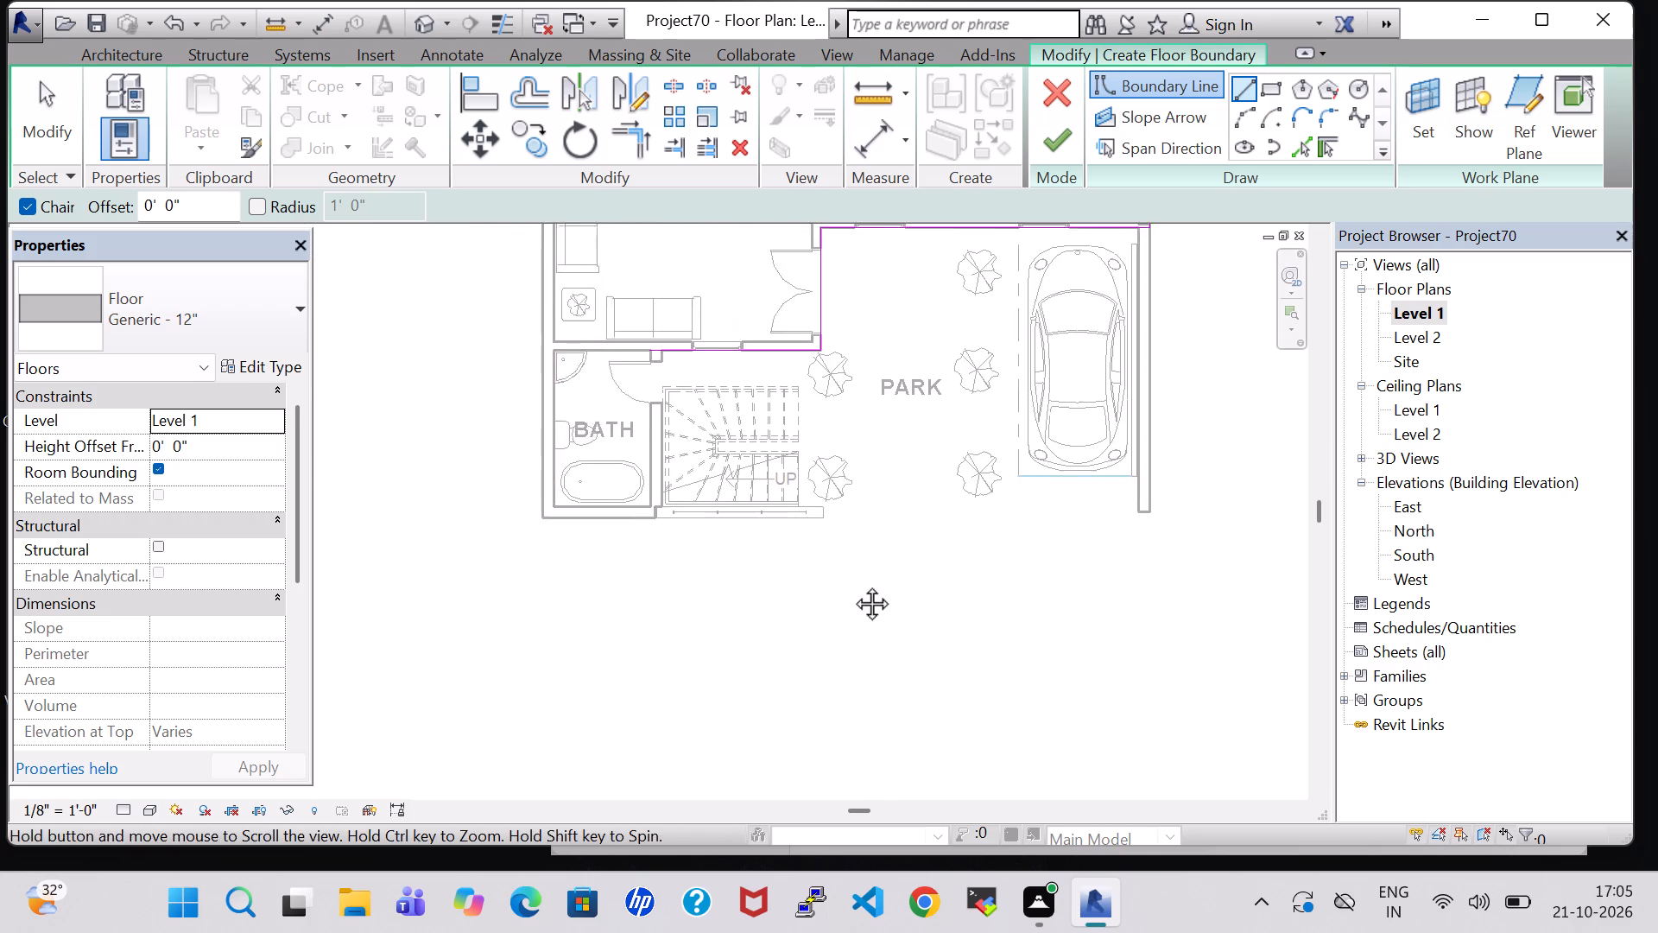
{"action": "scroll", "coordinate": [854, 582], "scroll_direction": "up", "scroll_amount": 1}
{"action": "scroll", "coordinate": [690, 372], "scroll_direction": "up", "scroll_amount": 5}
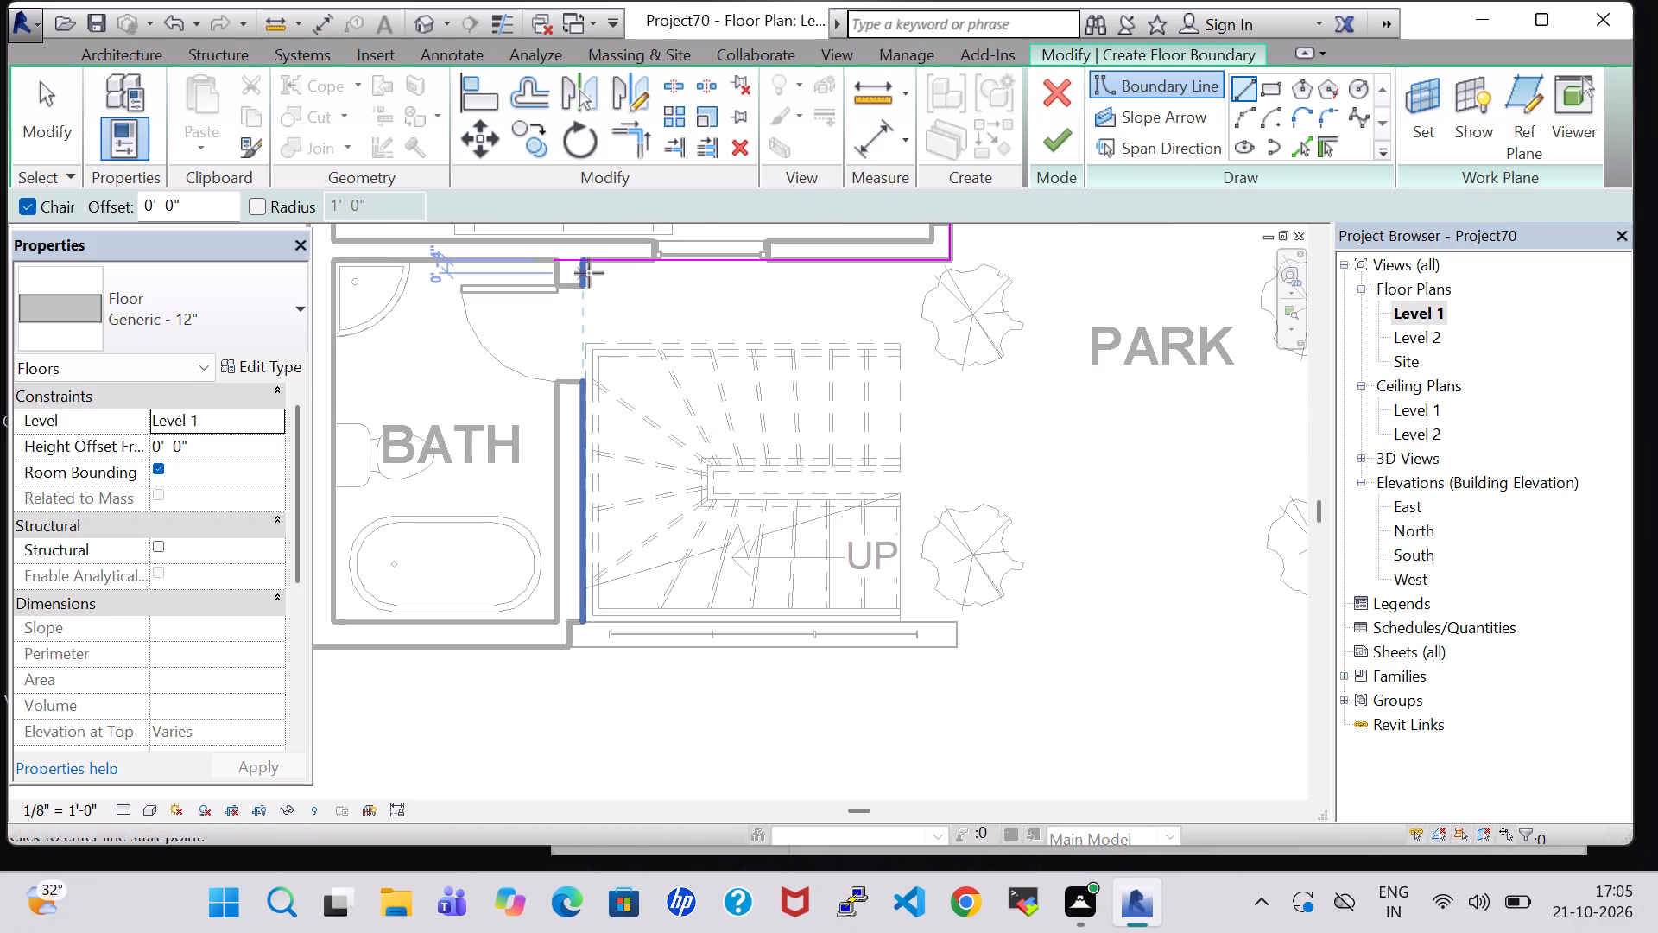
{"action": "left_click", "coordinate": [587, 259]}
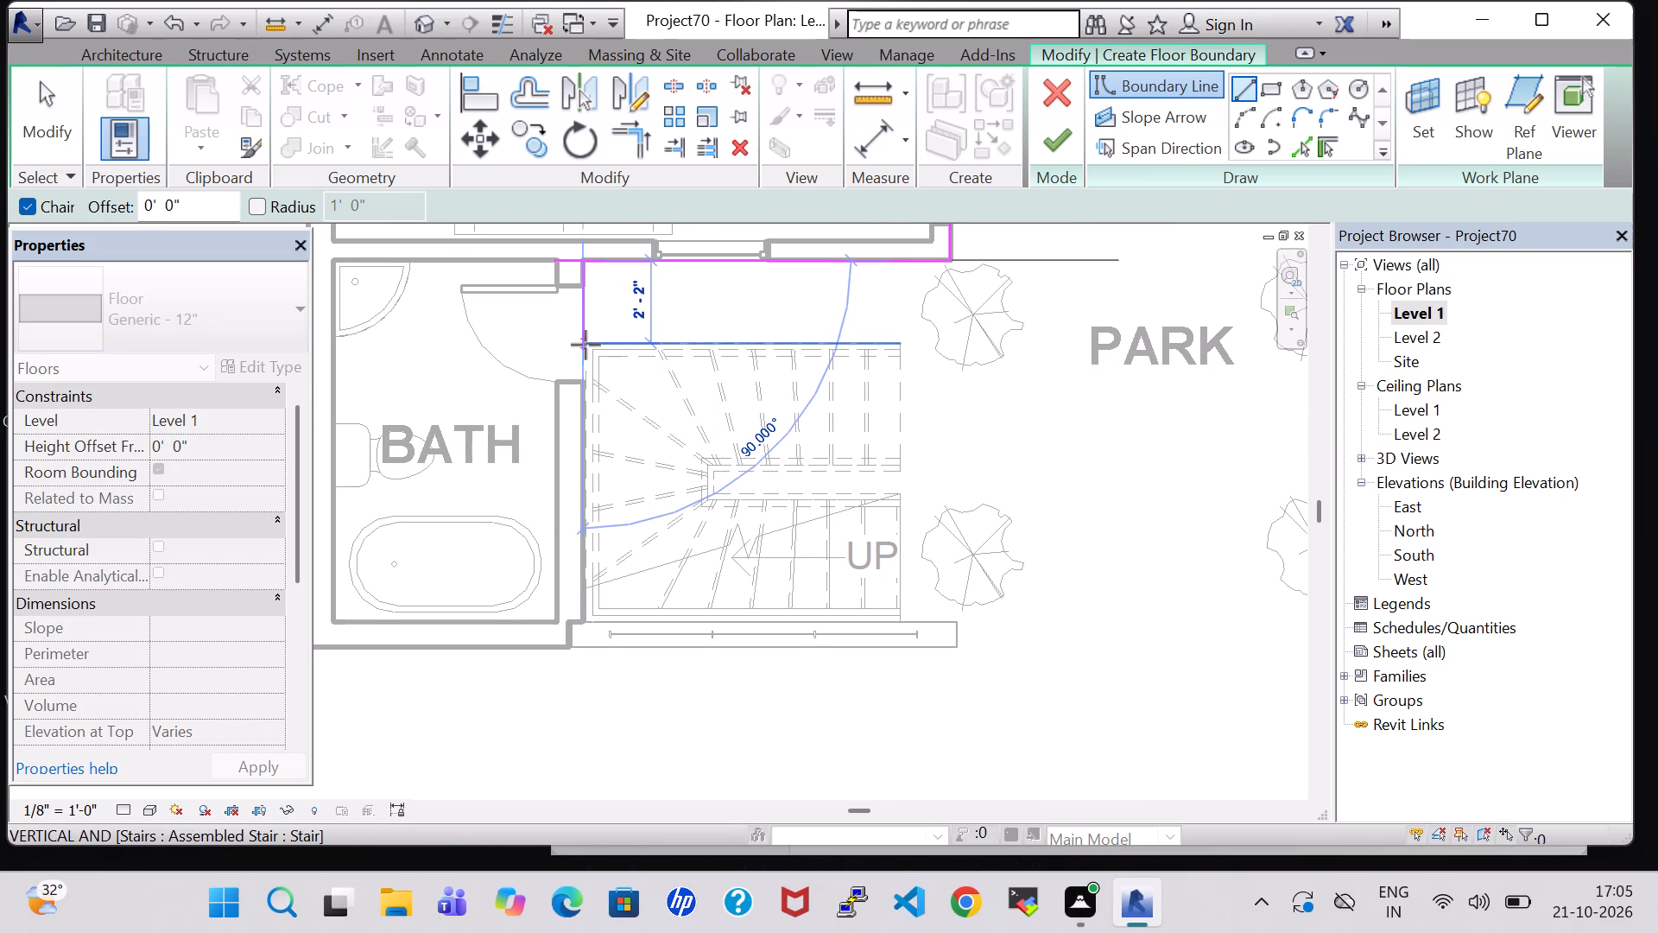
{"action": "left_click", "coordinate": [585, 649]}
{"action": "middle_click_drag", "start_coordinate": [361, 652], "coordinate": [451, 672]}
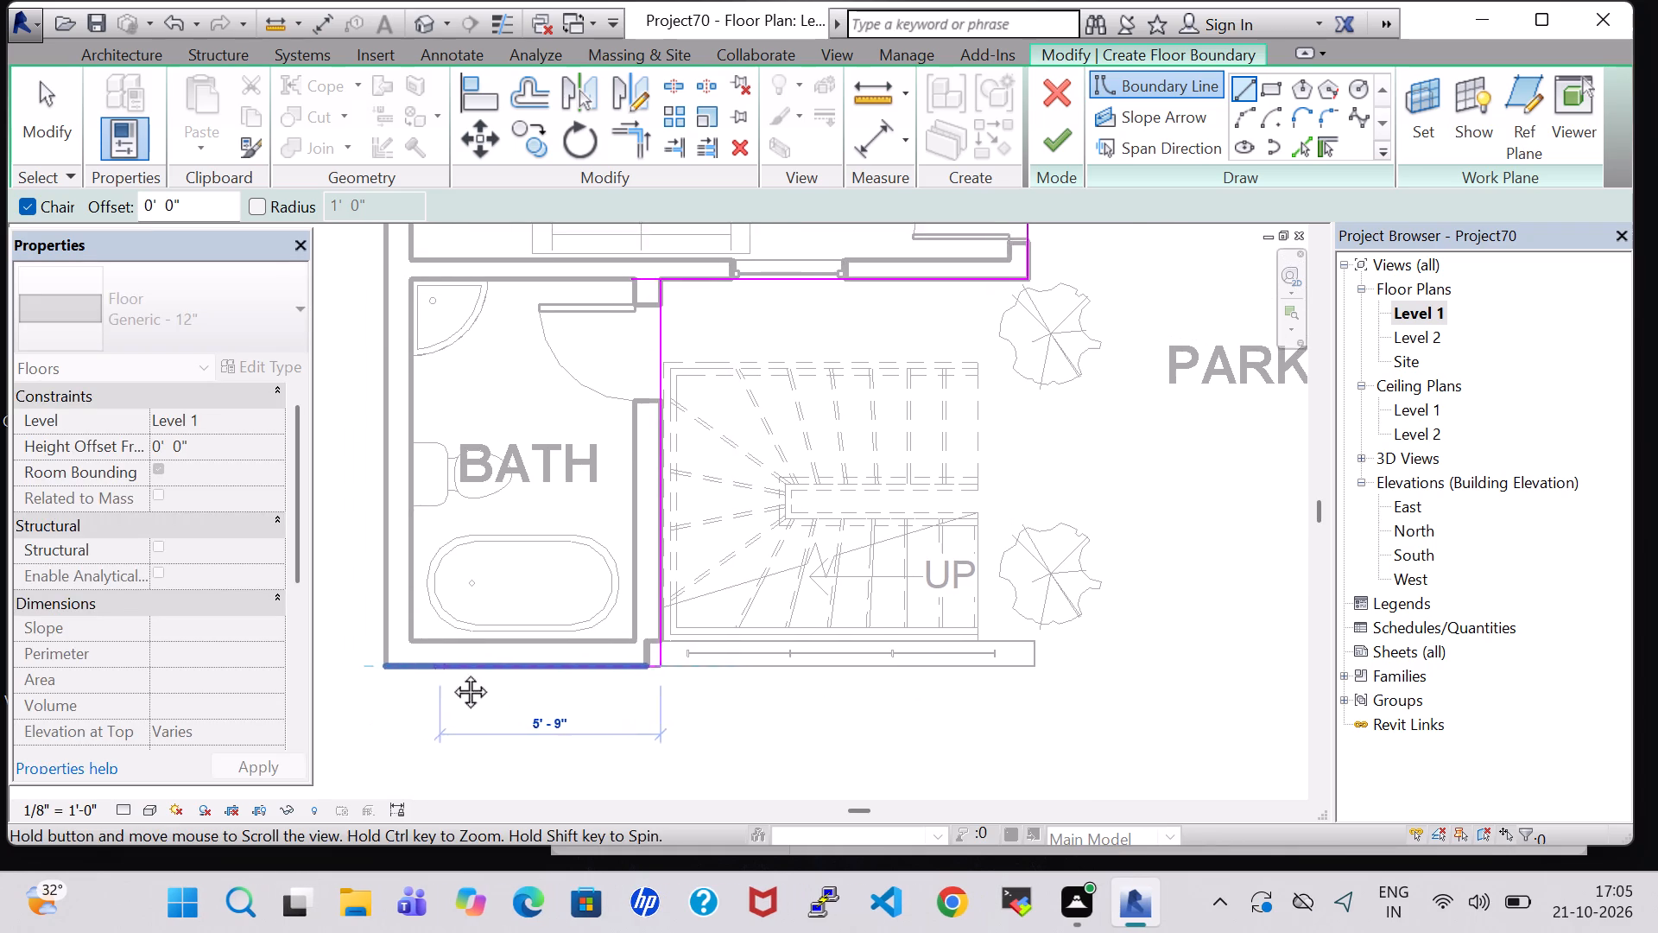
{"action": "middle_click_drag", "start_coordinate": [451, 672], "coordinate": [452, 674]}
{"action": "scroll", "coordinate": [452, 674], "scroll_direction": "up", "scroll_amount": 1}
{"action": "left_click", "coordinate": [394, 666]}
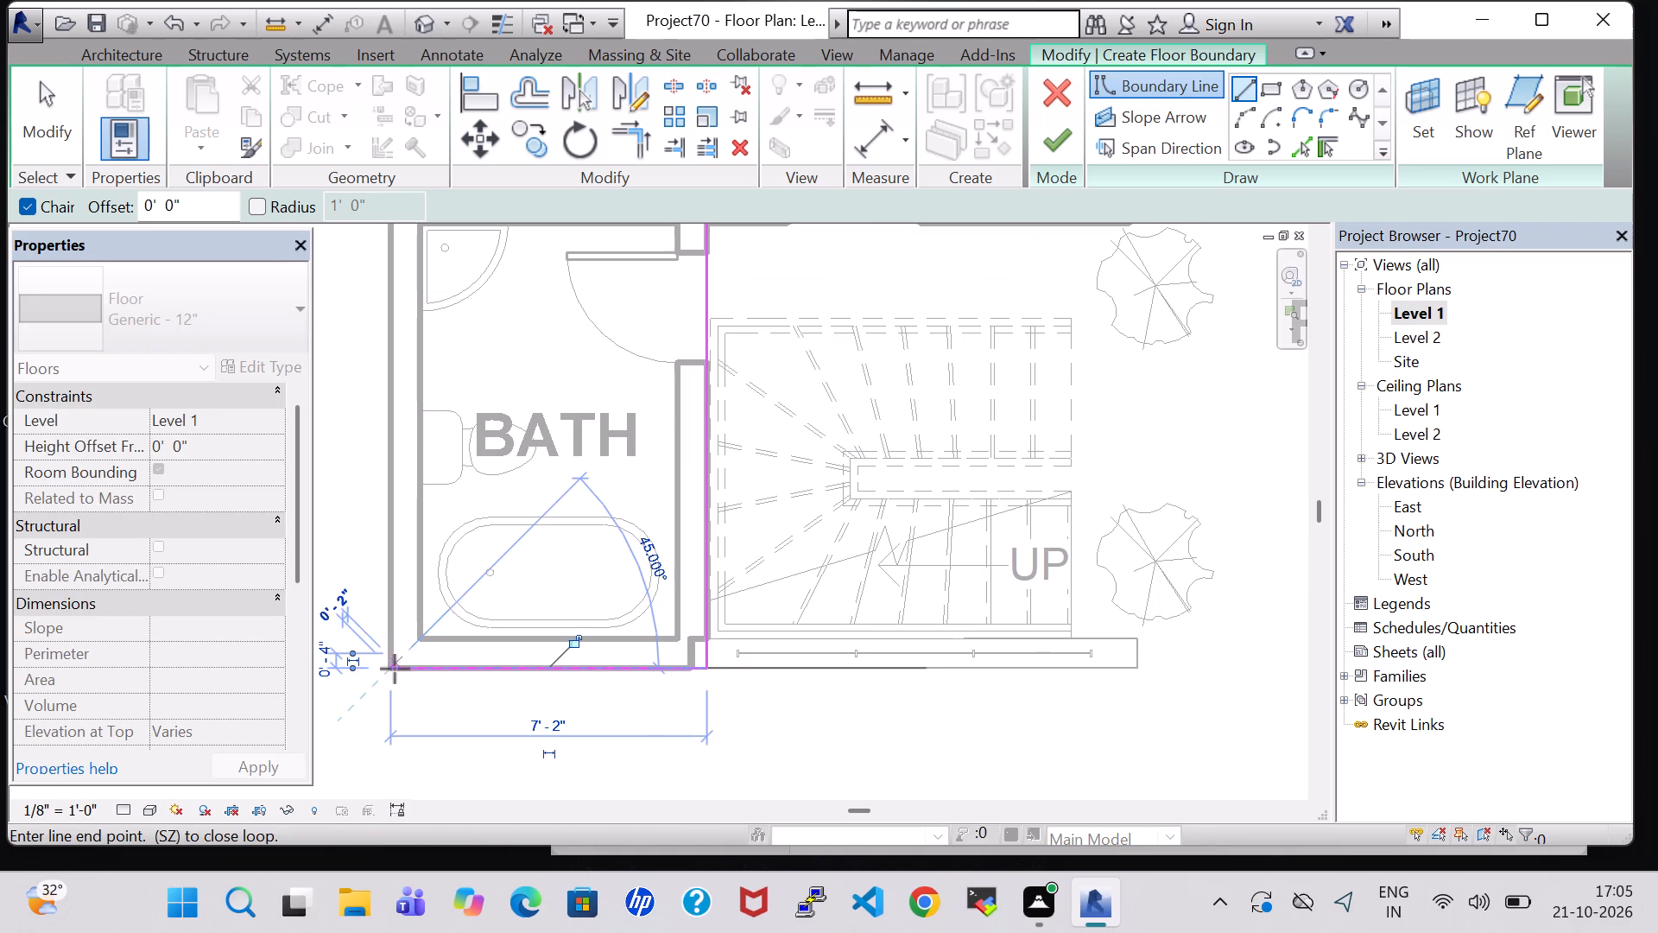
{"action": "key", "text": "Escape"}
{"action": "key", "text": "Escape"}
Shorten the hall-front boundary line to 9'-7" so it meets the boundary along the bath's stair-side wall.
{"action": "scroll", "coordinate": [392, 673], "scroll_direction": "down", "scroll_amount": 2}
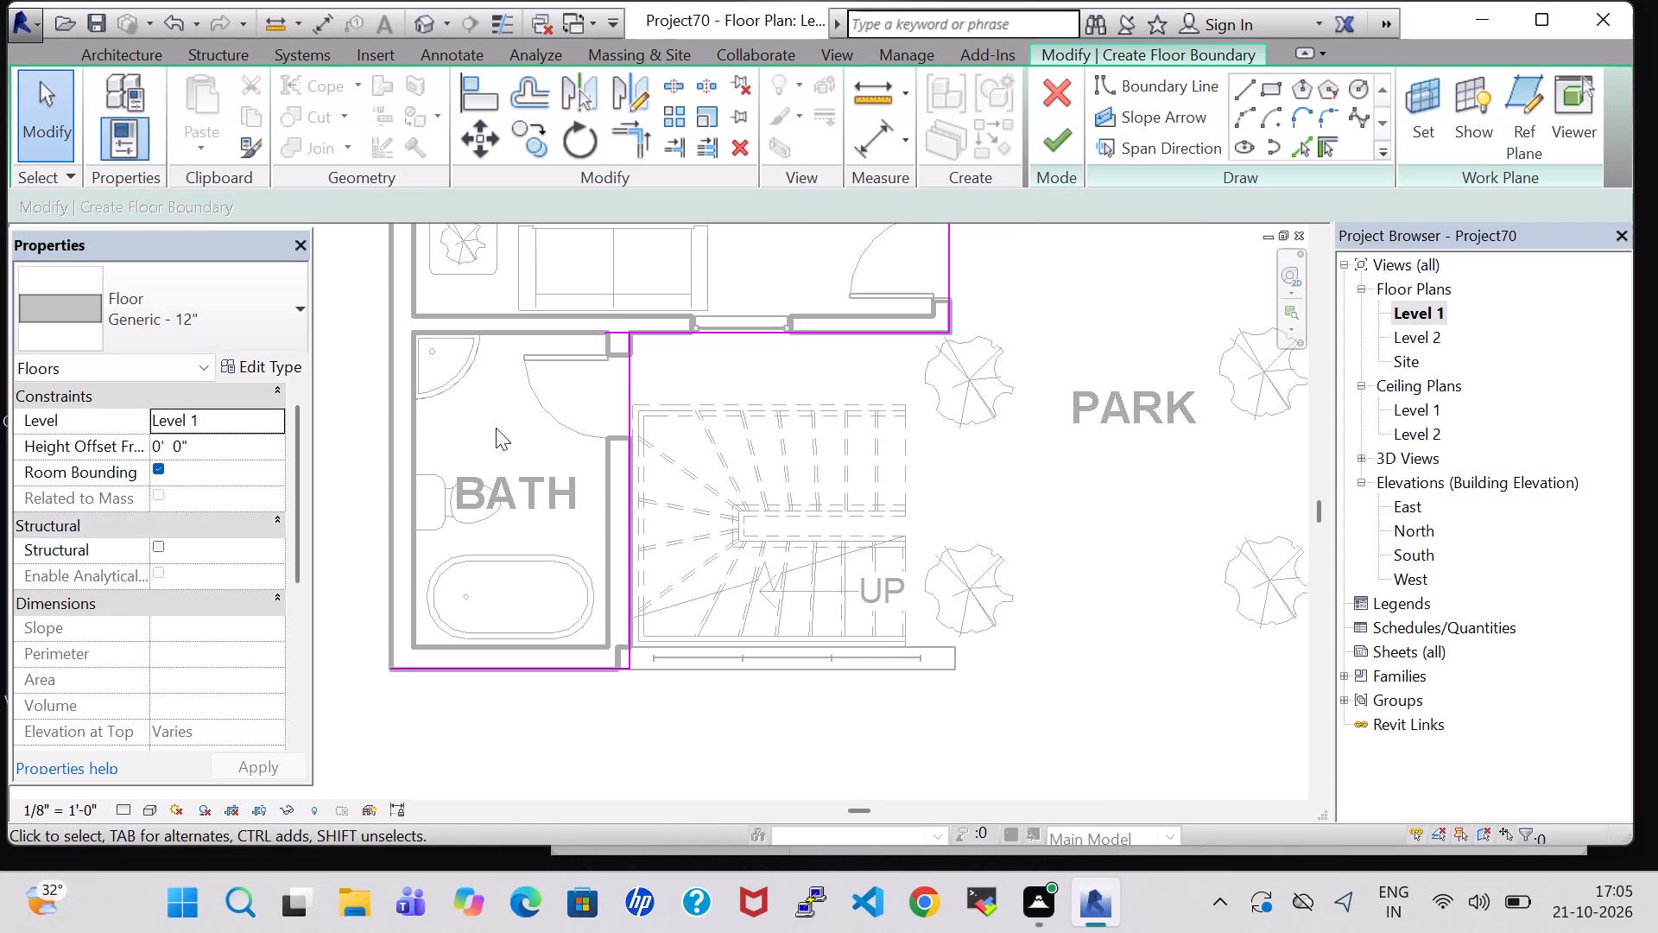
{"action": "left_click", "coordinate": [608, 331]}
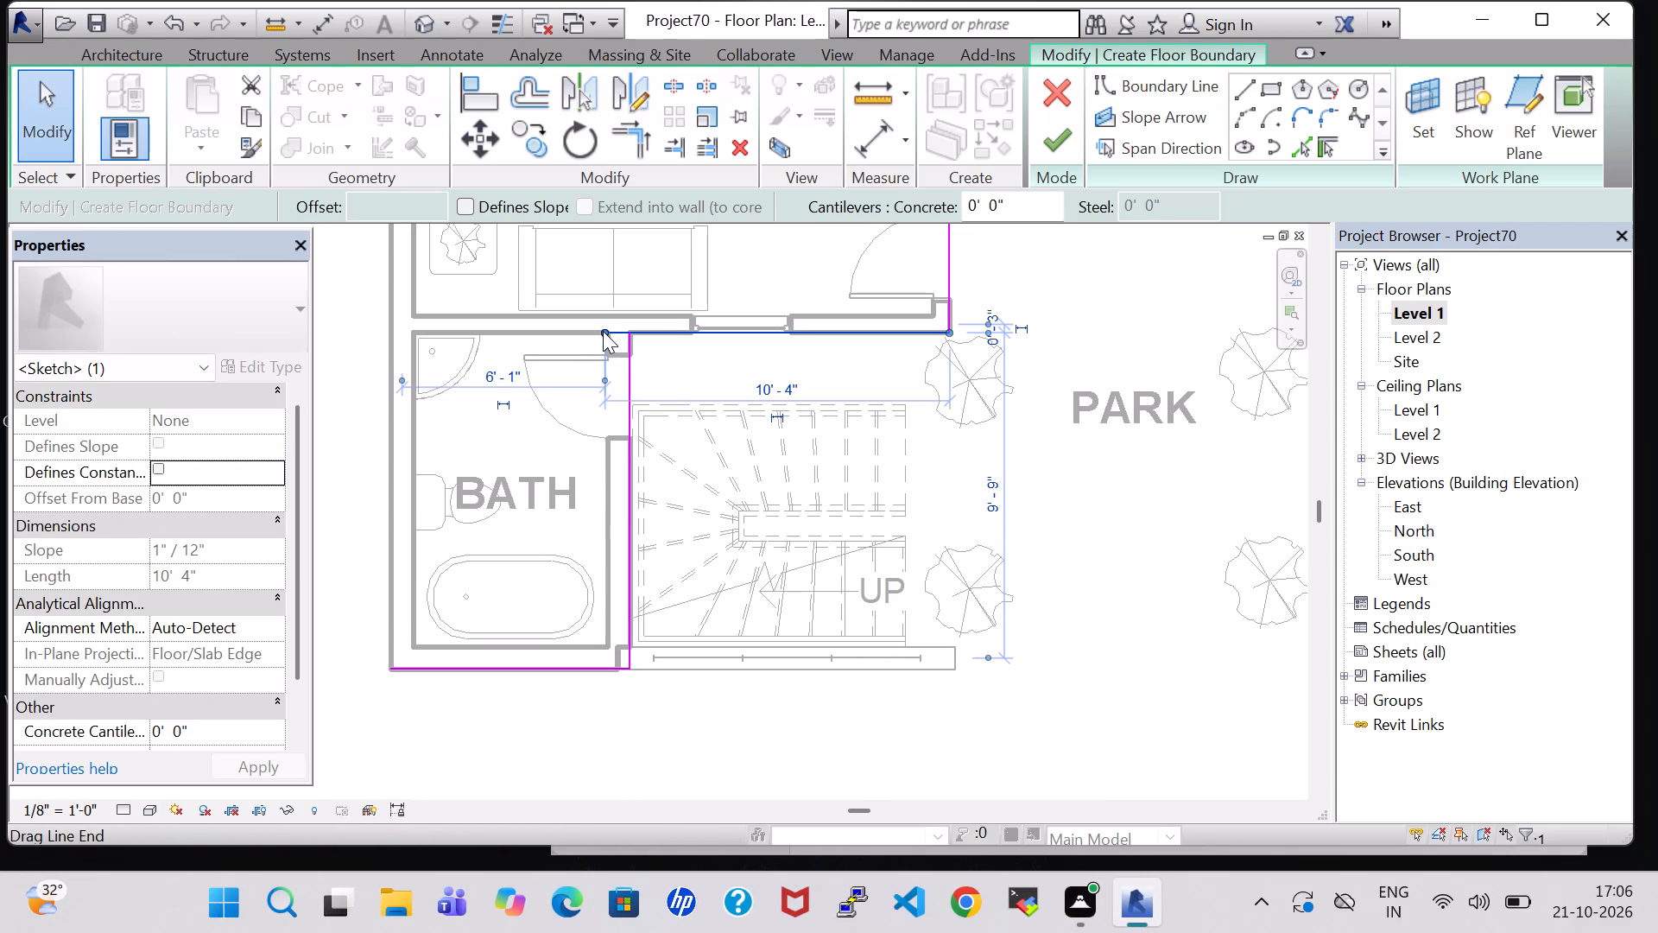
{"action": "left_click_drag", "start_coordinate": [603, 331], "coordinate": [630, 332]}
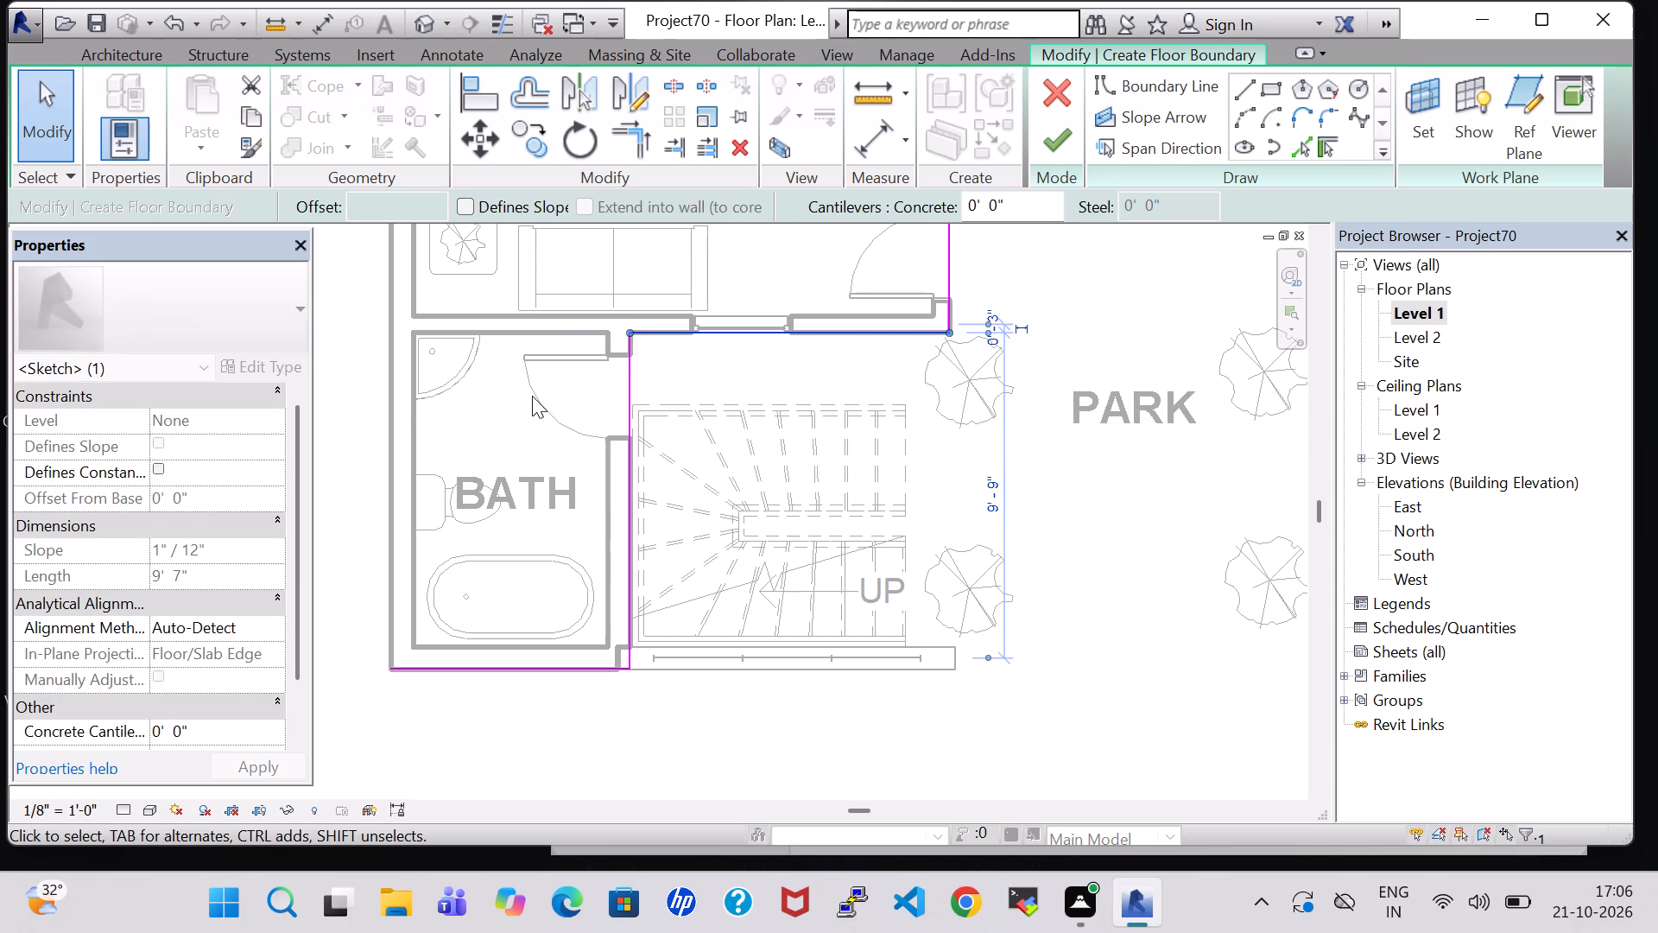
Close the boundary along the outer side wall from the front bath's corner to the rear corner, and finish the Generic - 12" floor.
{"action": "left_click", "coordinate": [1239, 86]}
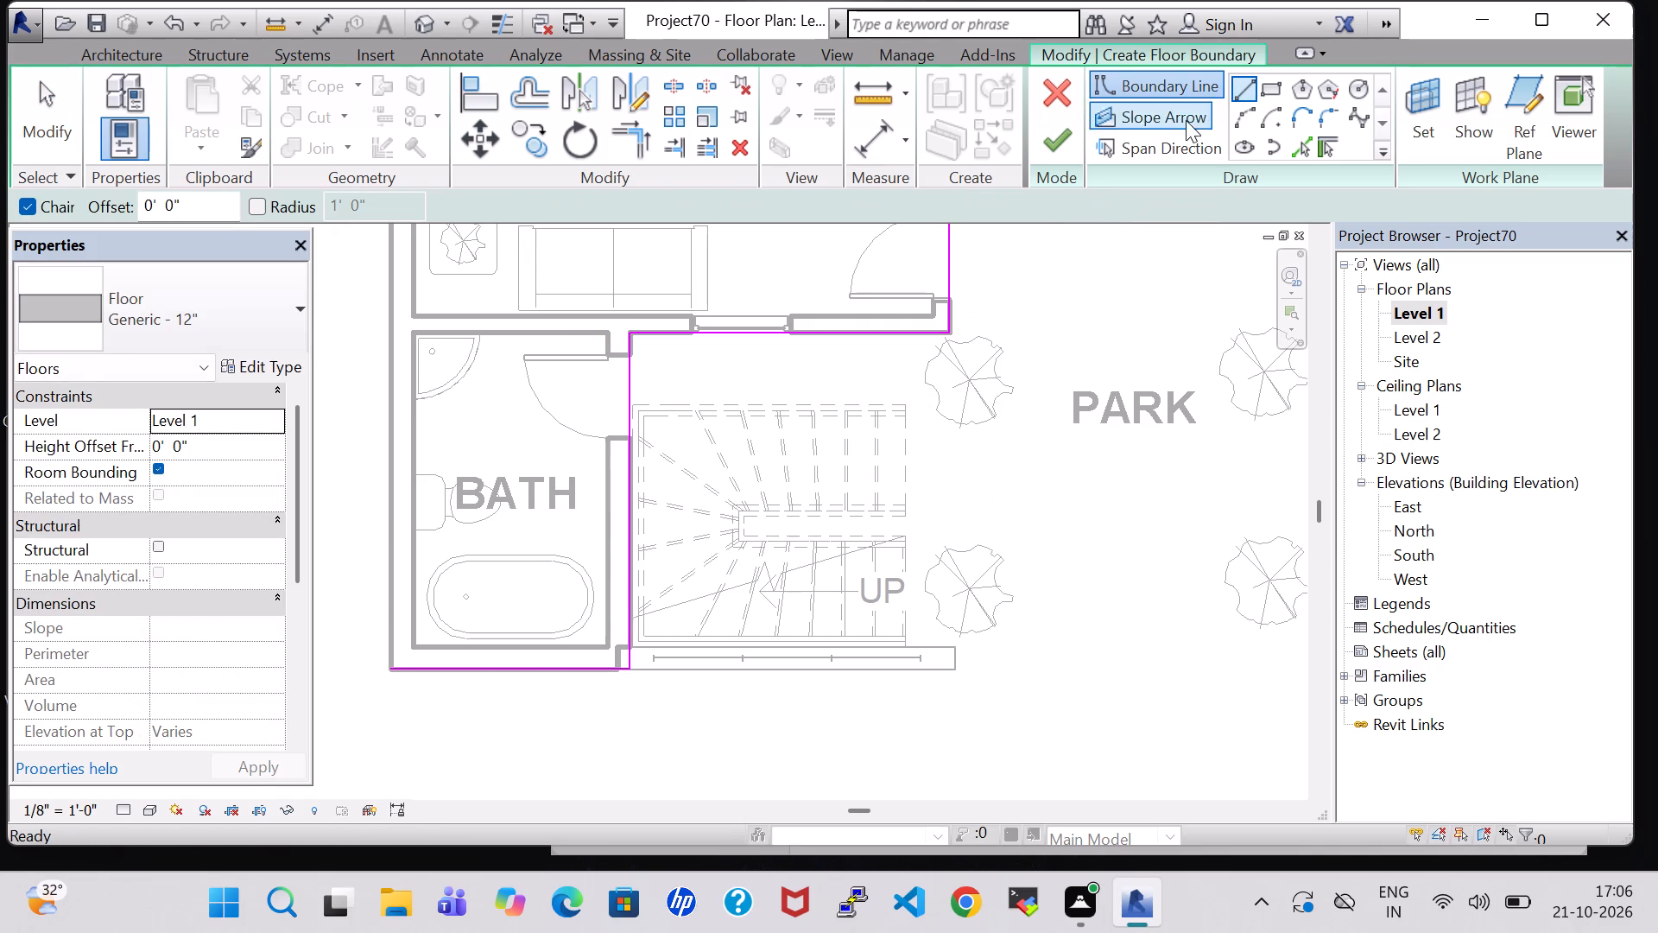
{"action": "left_click", "coordinate": [387, 669]}
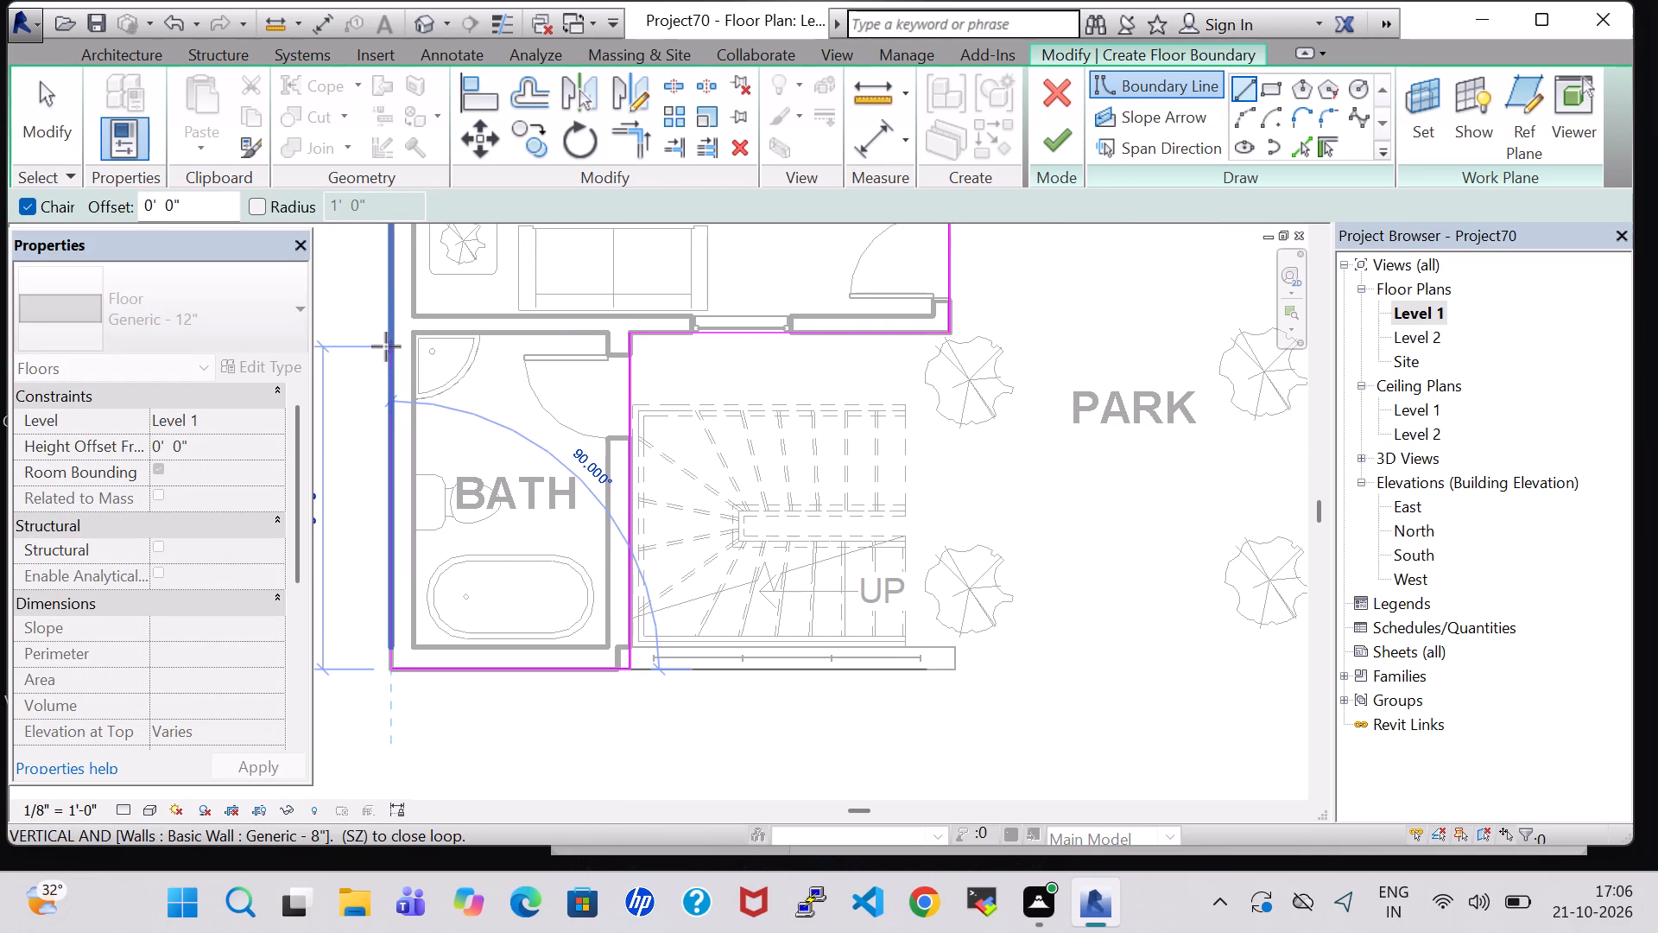
{"action": "middle_click_drag", "start_coordinate": [386, 346], "coordinate": [441, 902]}
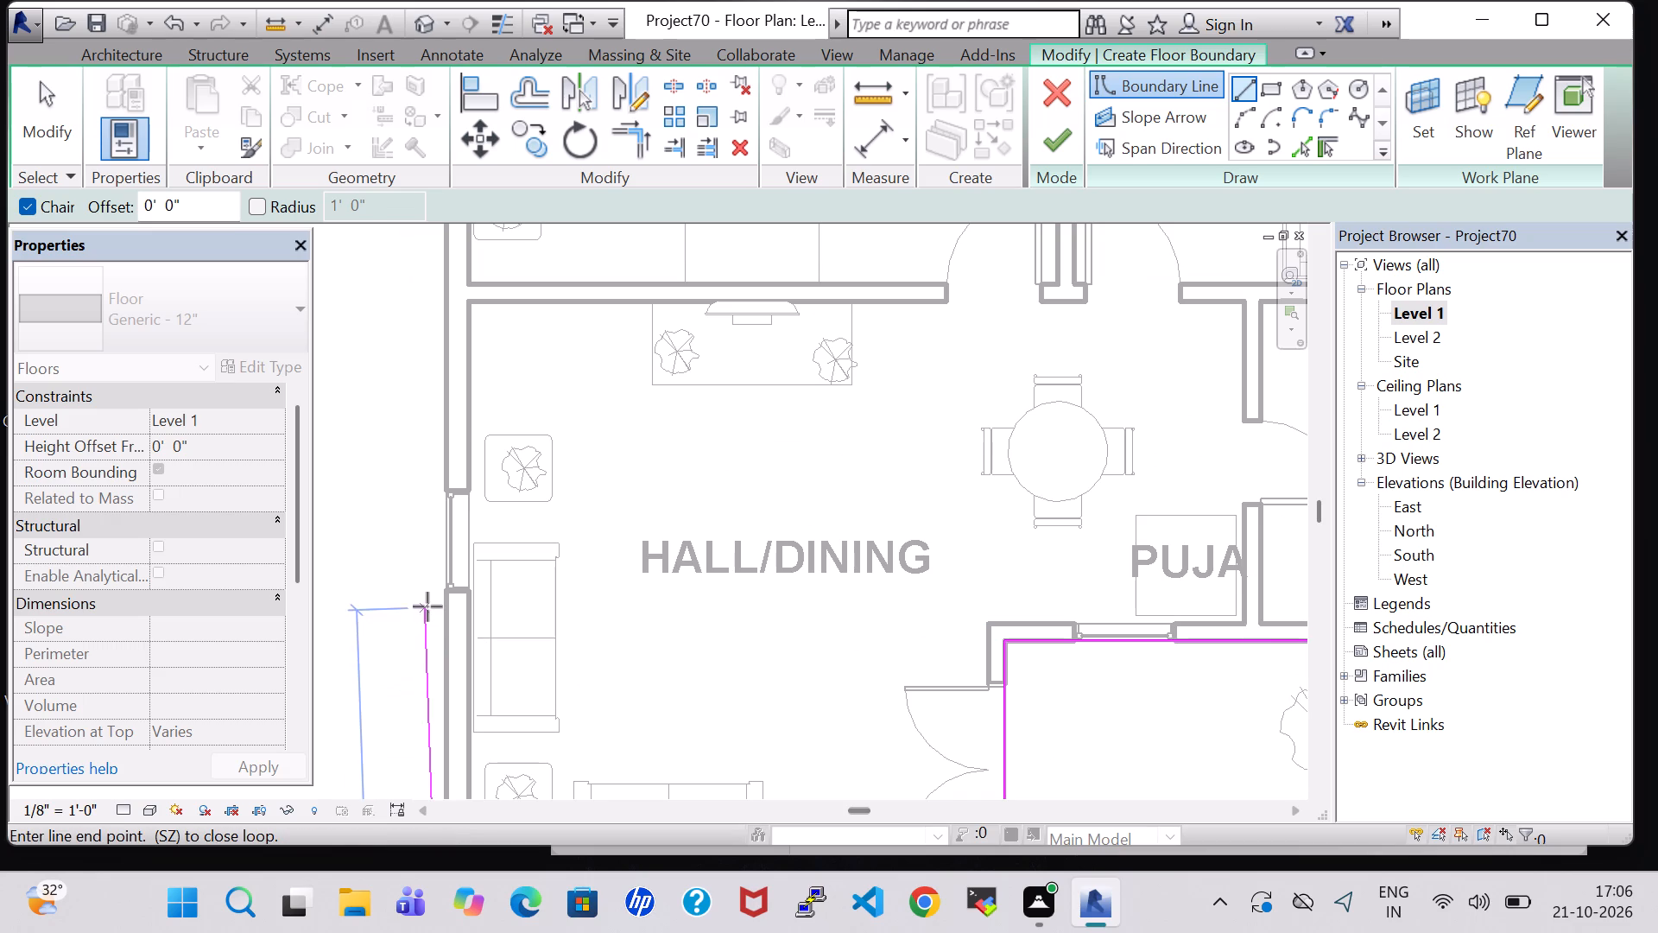
{"action": "middle_click_drag", "start_coordinate": [446, 350], "coordinate": [482, 851]}
{"action": "scroll", "coordinate": [482, 851], "scroll_direction": "up", "scroll_amount": 1}
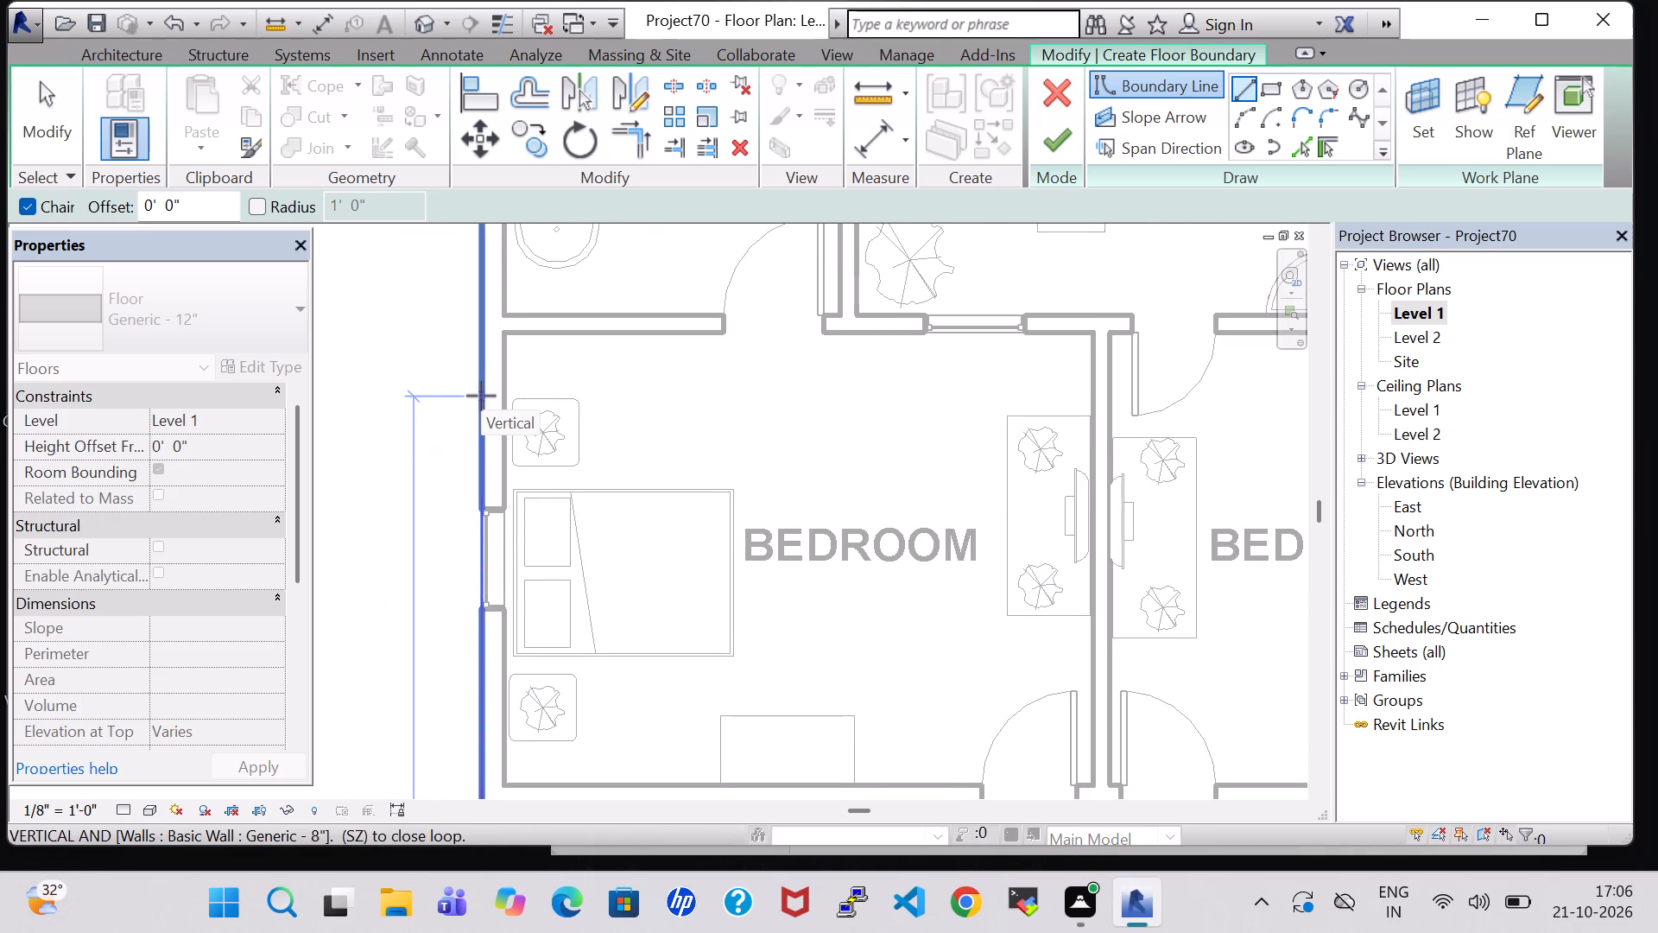
{"action": "scroll", "coordinate": [481, 399], "scroll_direction": "down", "scroll_amount": 5}
{"action": "middle_click_drag", "start_coordinate": [480, 405], "coordinate": [498, 205]}
{"action": "middle_click_drag", "start_coordinate": [498, 202], "coordinate": [498, 213]}
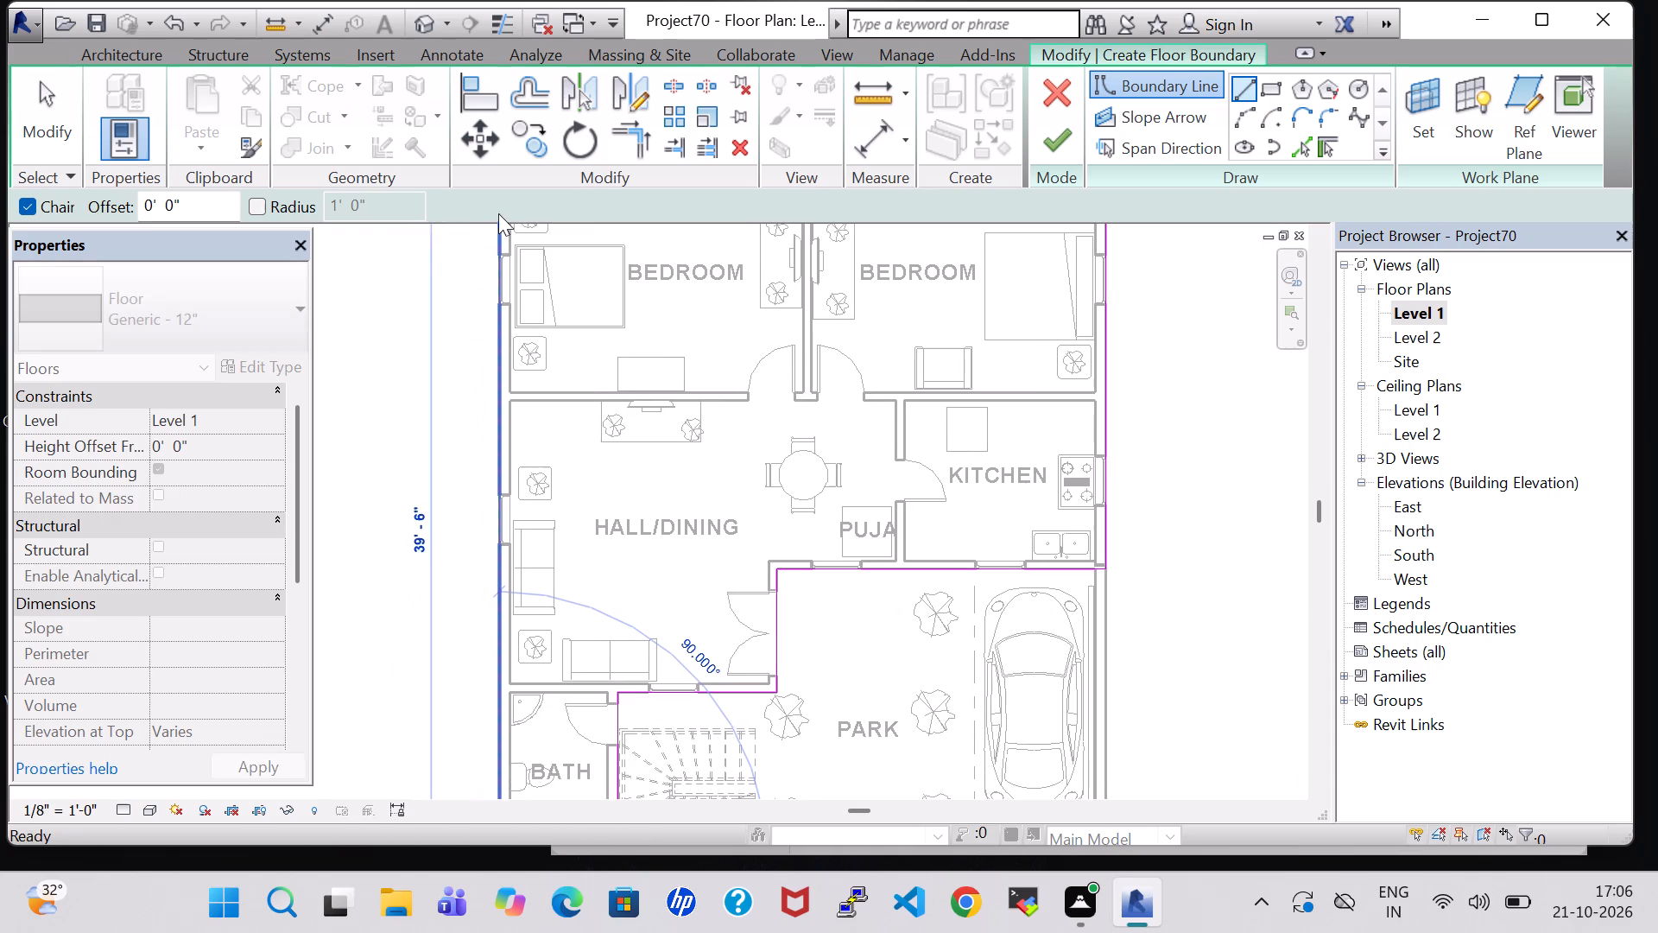
{"action": "middle_click_drag", "start_coordinate": [498, 213], "coordinate": [497, 739]}
{"action": "middle_click", "coordinate": [497, 742]}
{"action": "middle_click_drag", "start_coordinate": [506, 353], "coordinate": [513, 755]}
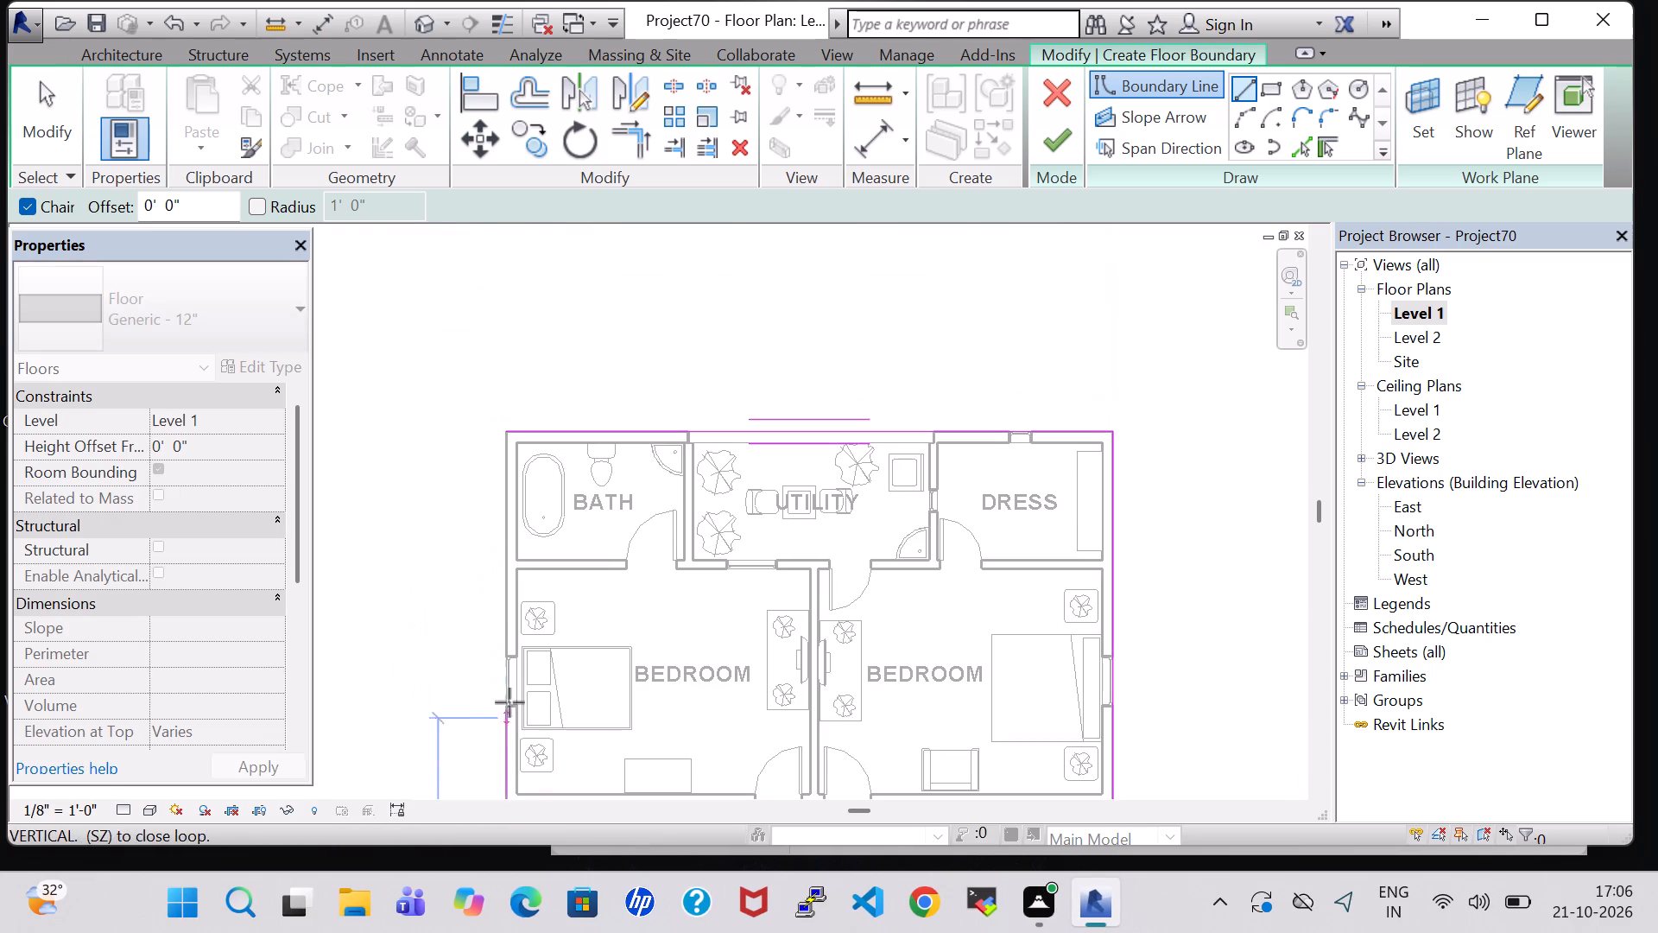
{"action": "left_click", "coordinate": [505, 437]}
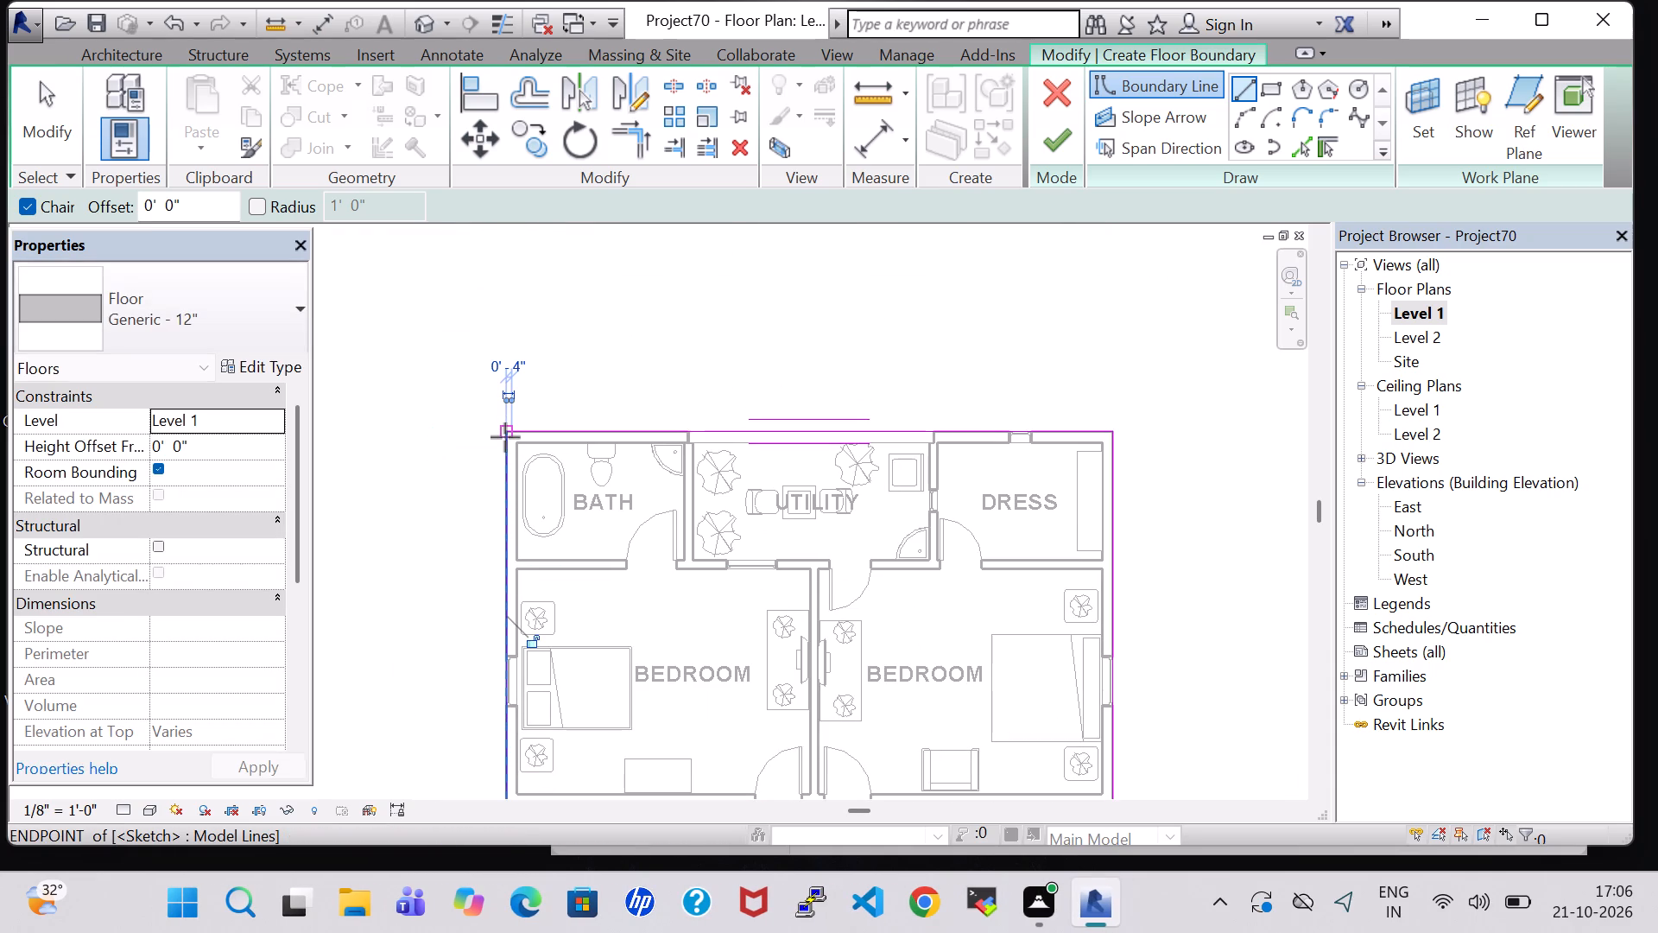
{"action": "key", "text": "Escape"}
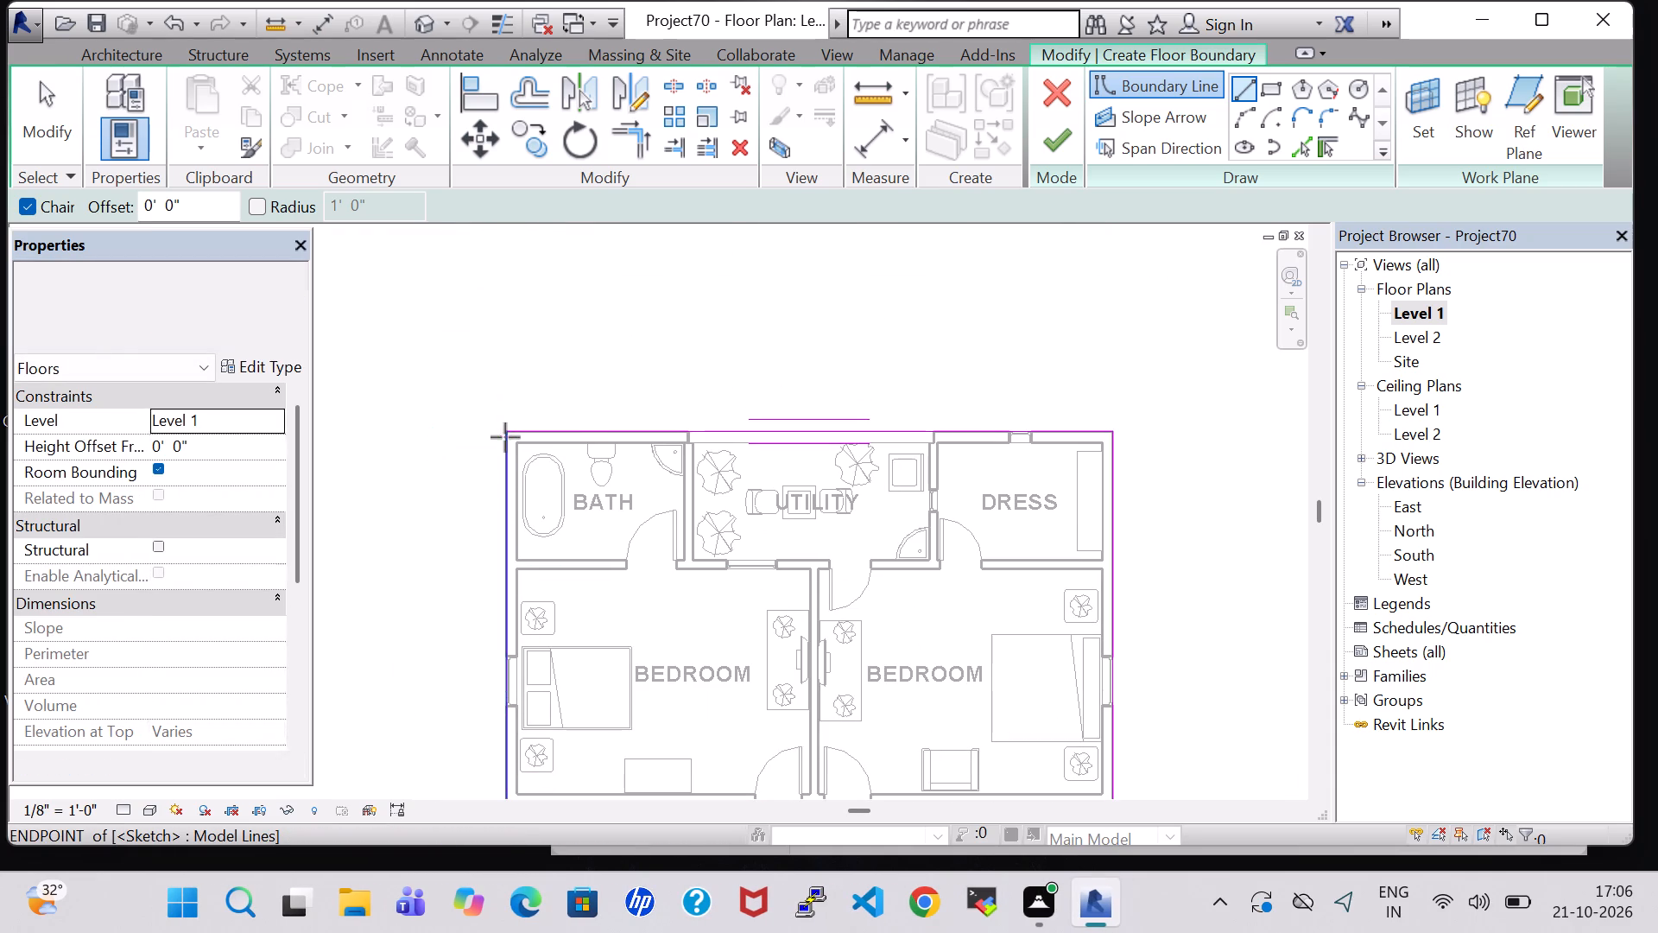
{"action": "key", "text": "Escape"}
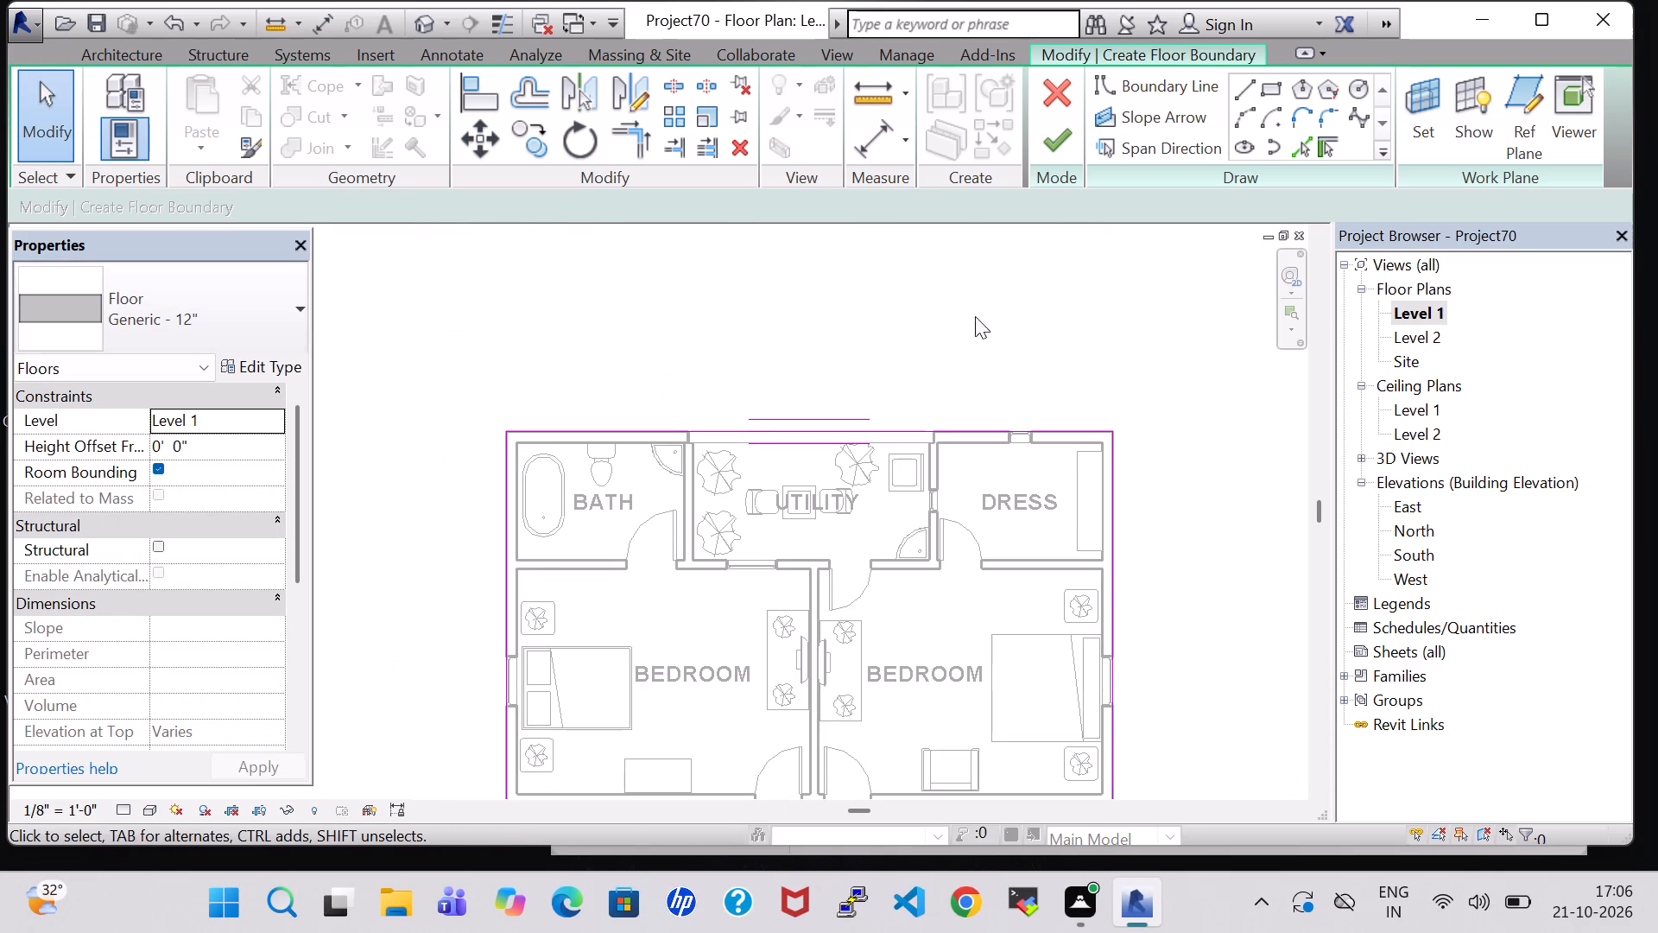
{"action": "left_click", "coordinate": [1045, 143]}
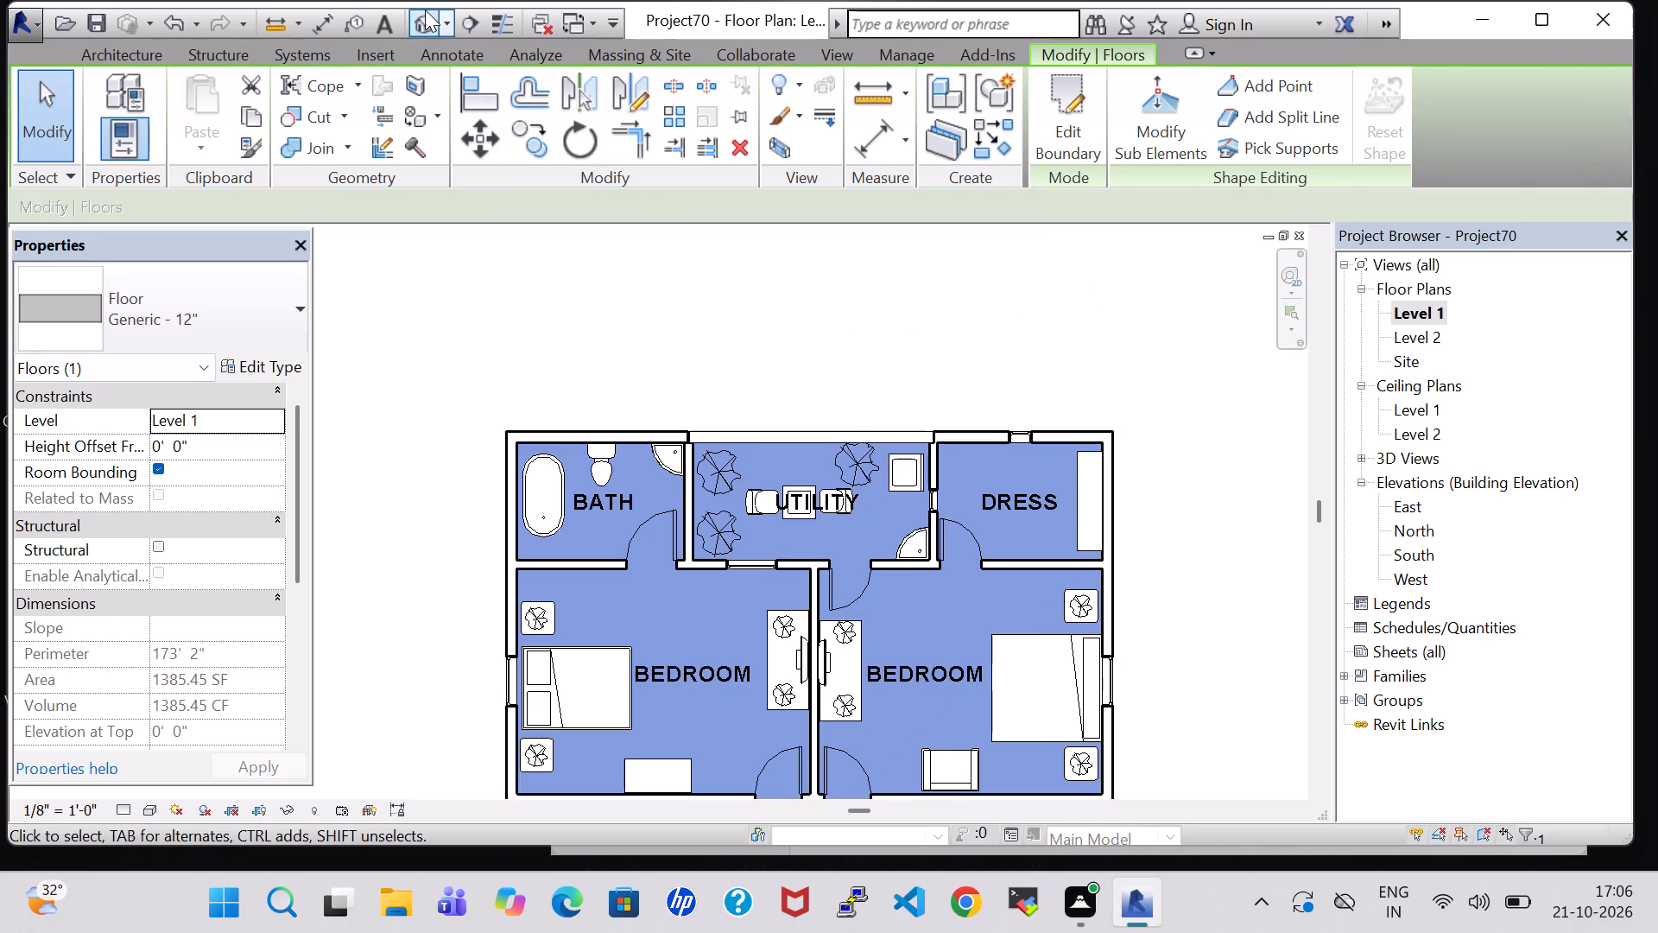
Examine the house with its new floor in 3D, from above and from the front.
{"action": "left_click", "coordinate": [425, 10]}
{"action": "middle_click_drag", "start_coordinate": [763, 530], "coordinate": [763, 546], "text": "shift"}
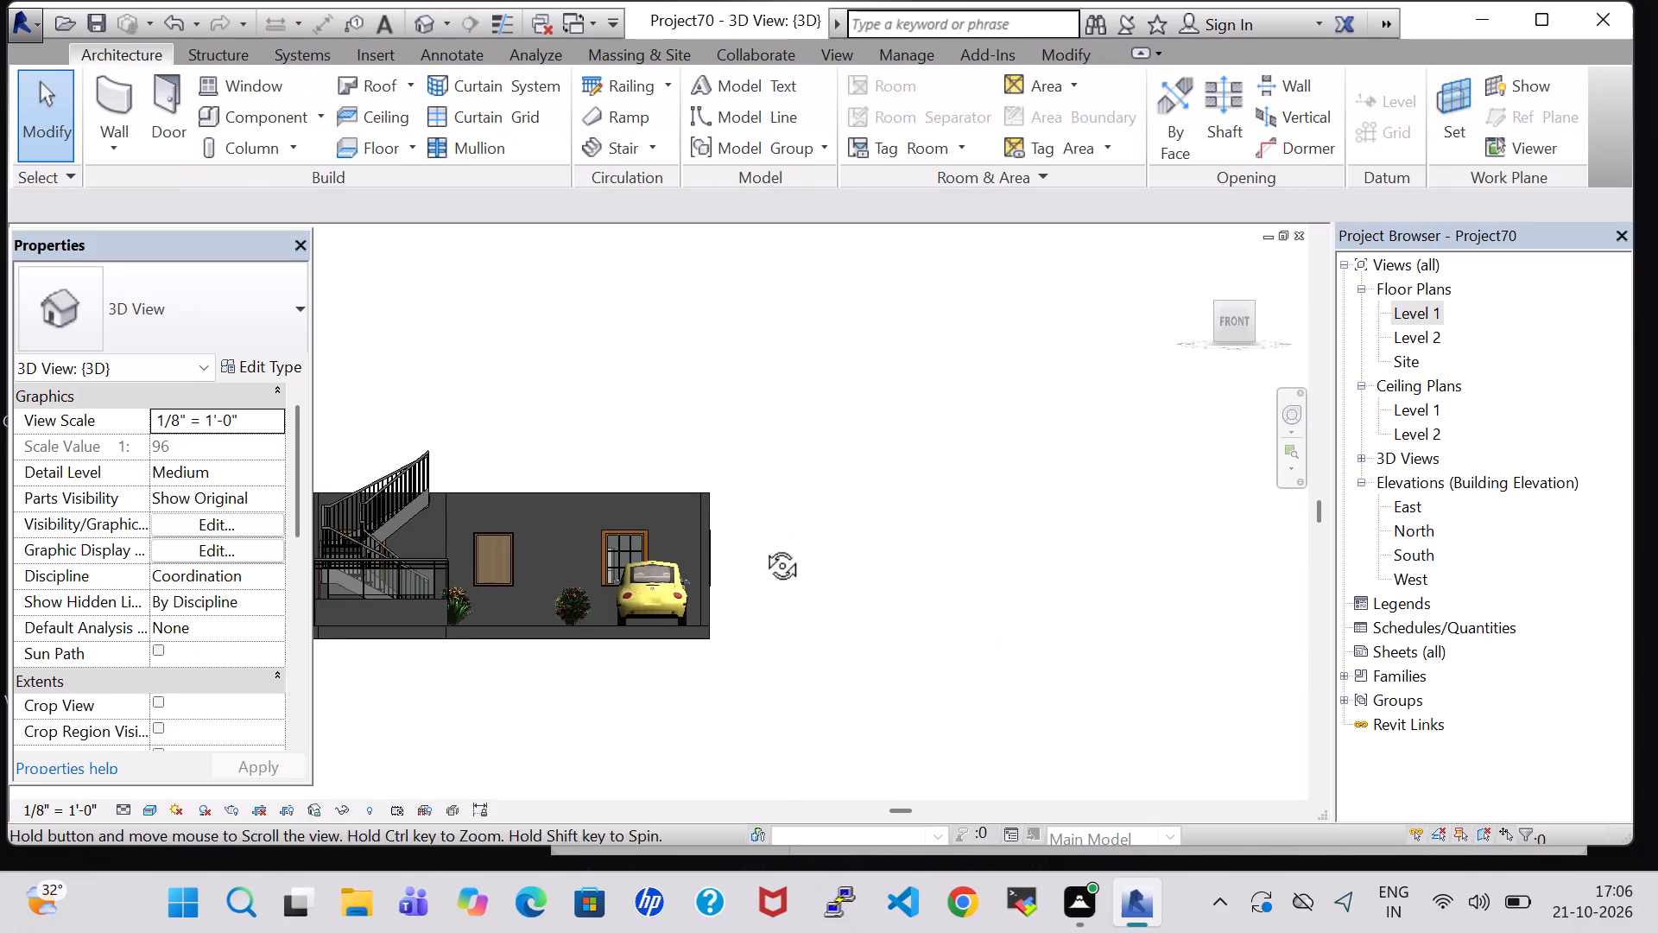
{"action": "middle_click_drag", "start_coordinate": [763, 546], "coordinate": [763, 703], "text": "shift"}
{"action": "middle_click_drag", "start_coordinate": [809, 484], "coordinate": [809, 511], "text": "shift"}
{"action": "middle_click_drag", "start_coordinate": [797, 550], "coordinate": [775, 668], "text": "shift"}
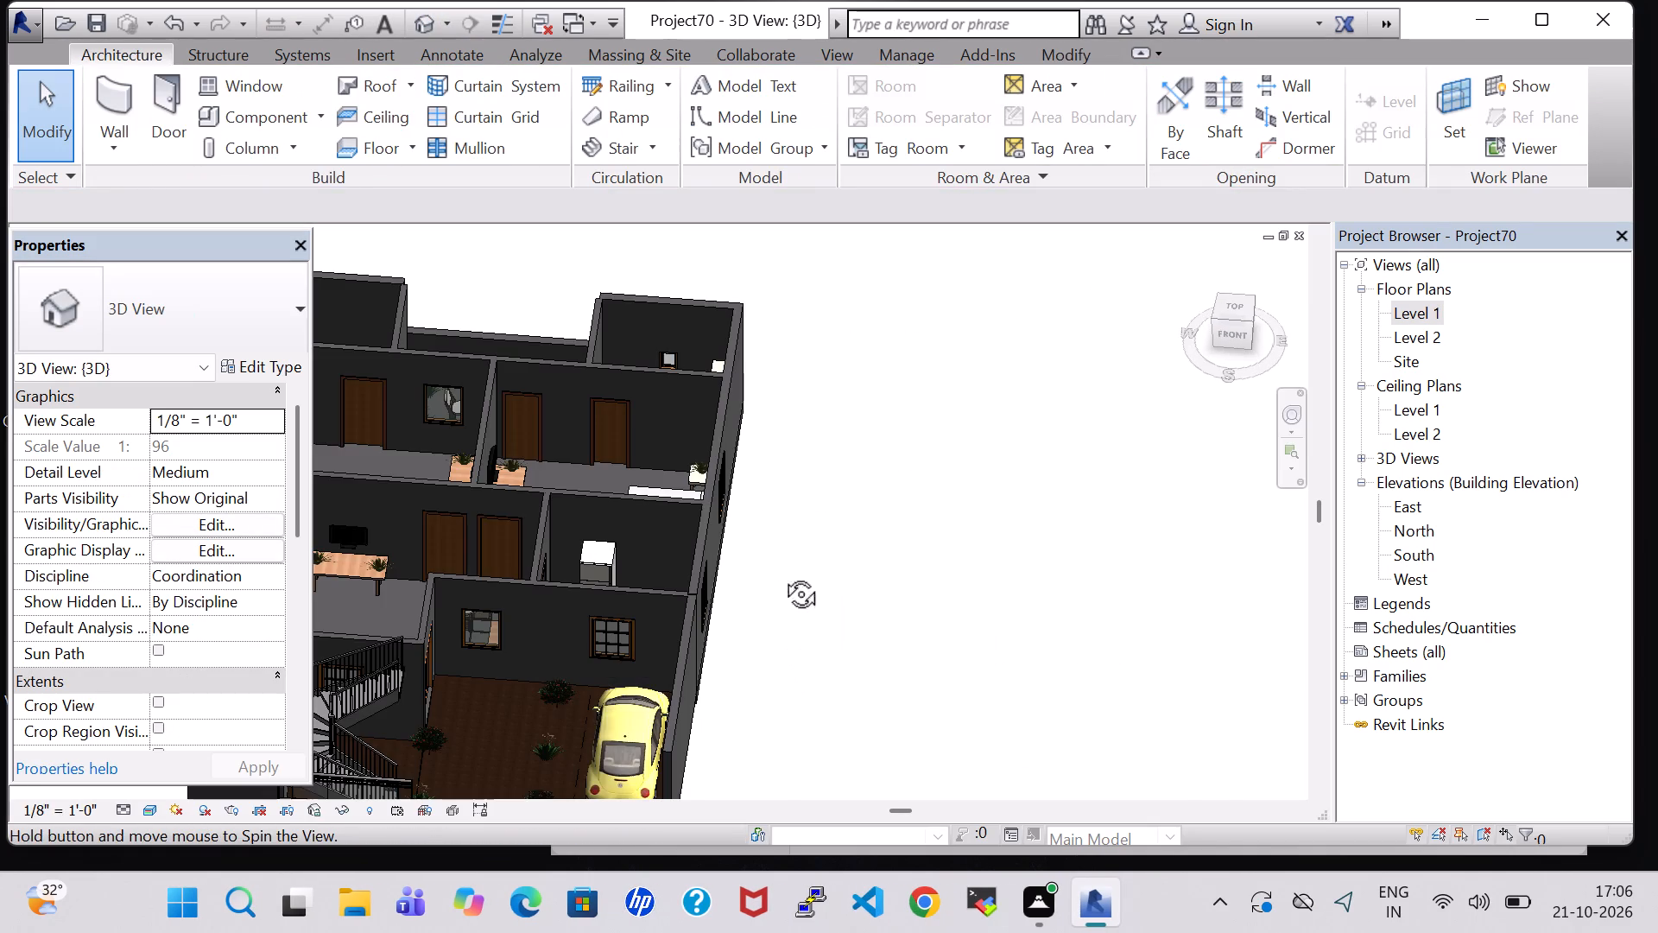
{"action": "middle_click_drag", "start_coordinate": [774, 455], "coordinate": [755, 595]}
{"action": "middle_click_drag", "start_coordinate": [755, 595], "coordinate": [1037, 560]}
{"action": "middle_click_drag", "start_coordinate": [856, 569], "coordinate": [1014, 442]}
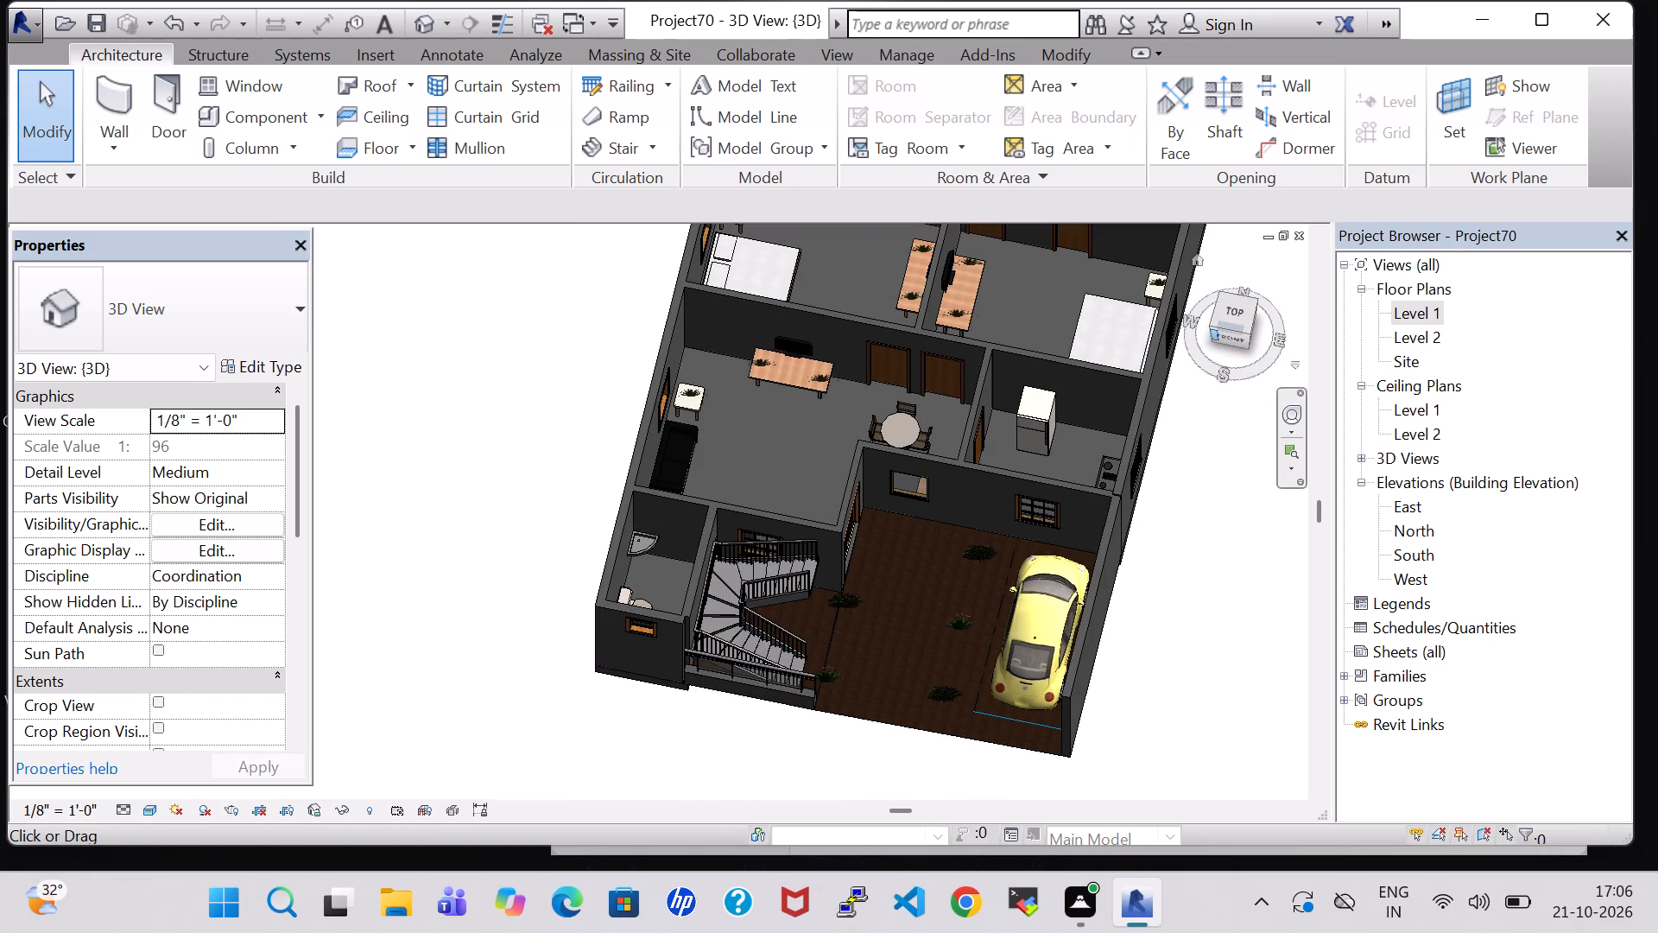
{"action": "left_click", "coordinate": [1234, 337]}
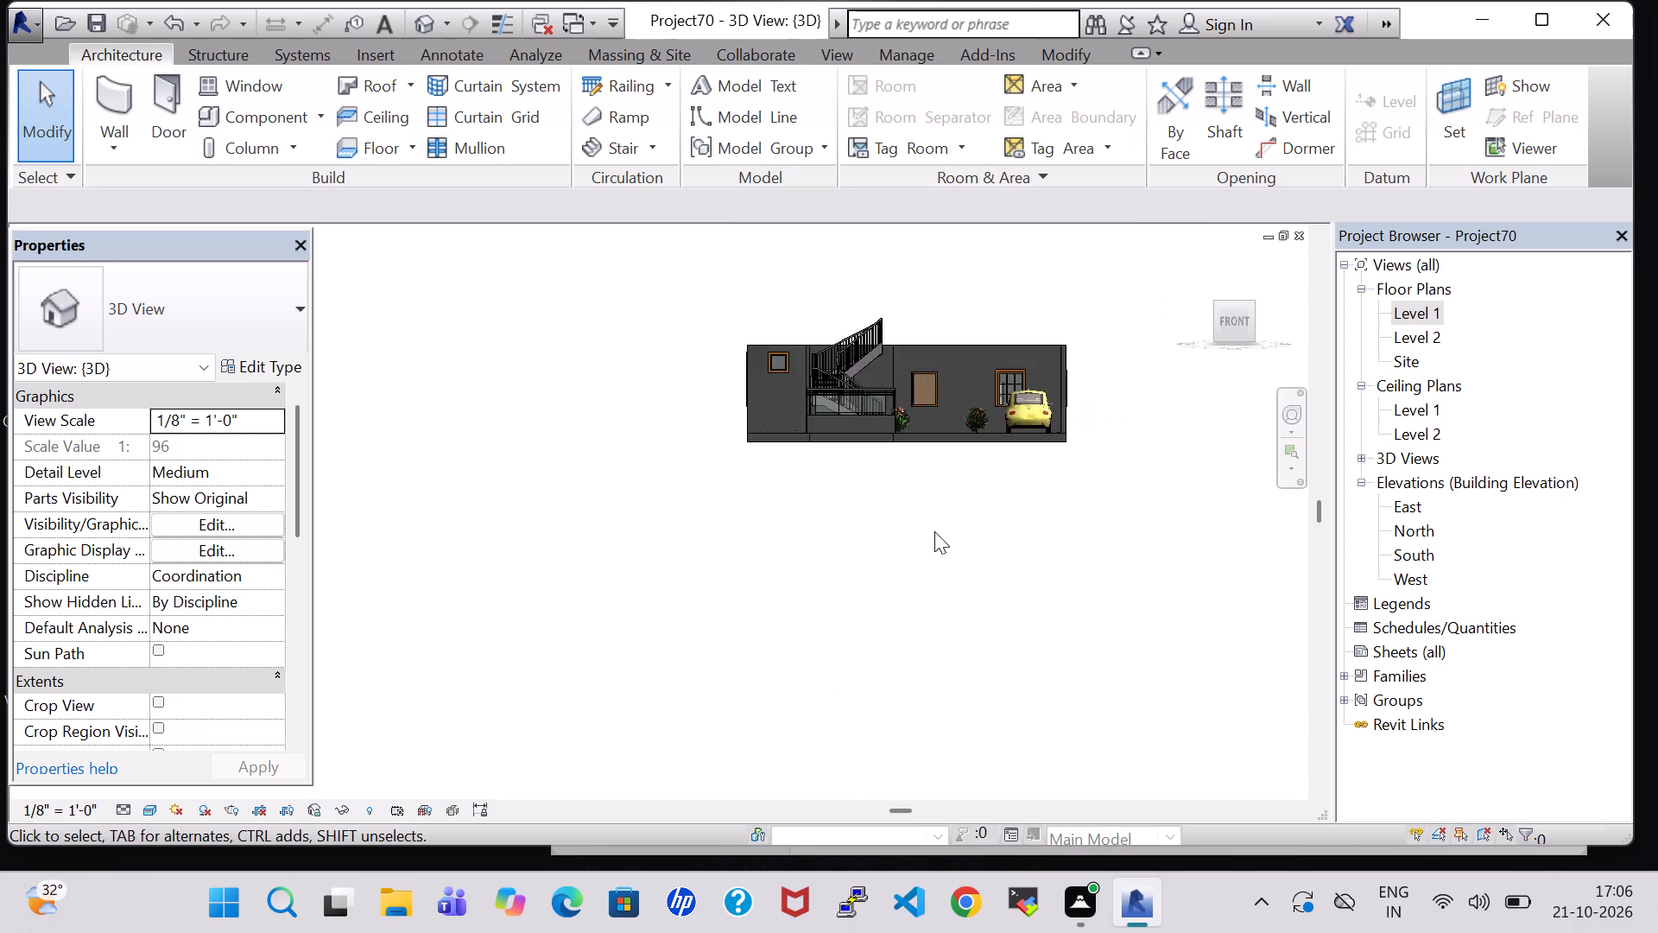
{"action": "scroll", "coordinate": [774, 524], "scroll_direction": "up", "scroll_amount": 8}
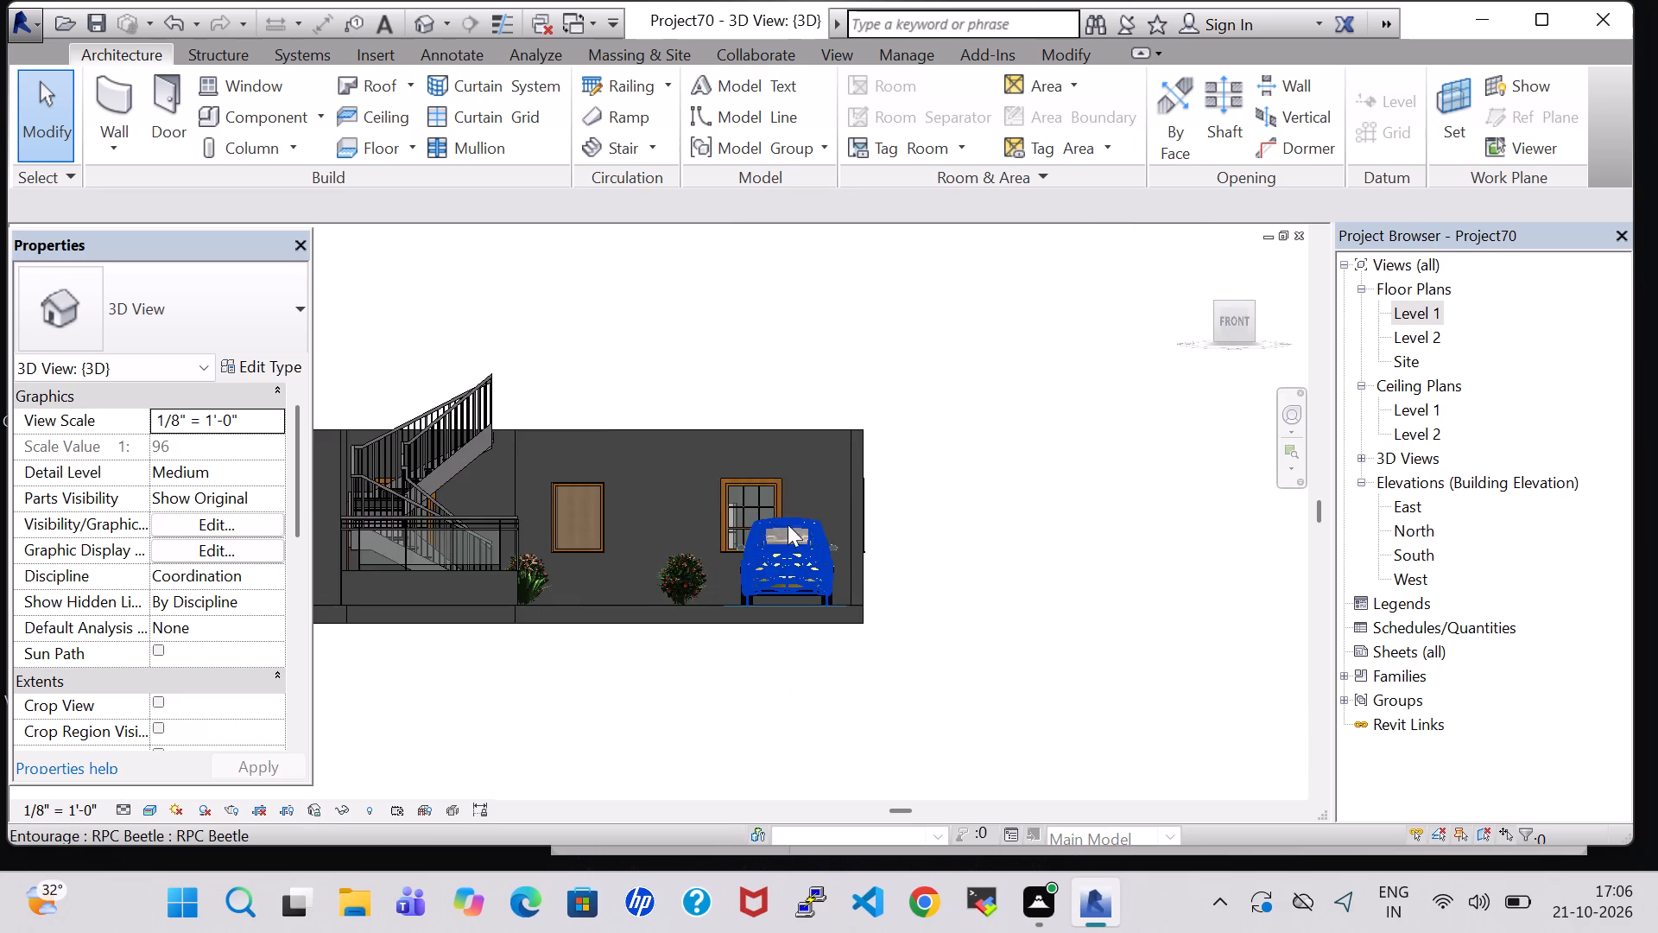
In the Level 1 floor plan, set the unconnected height of the PARK area's outer side wall to 2'-0".
{"action": "double_click", "coordinate": [1423, 313]}
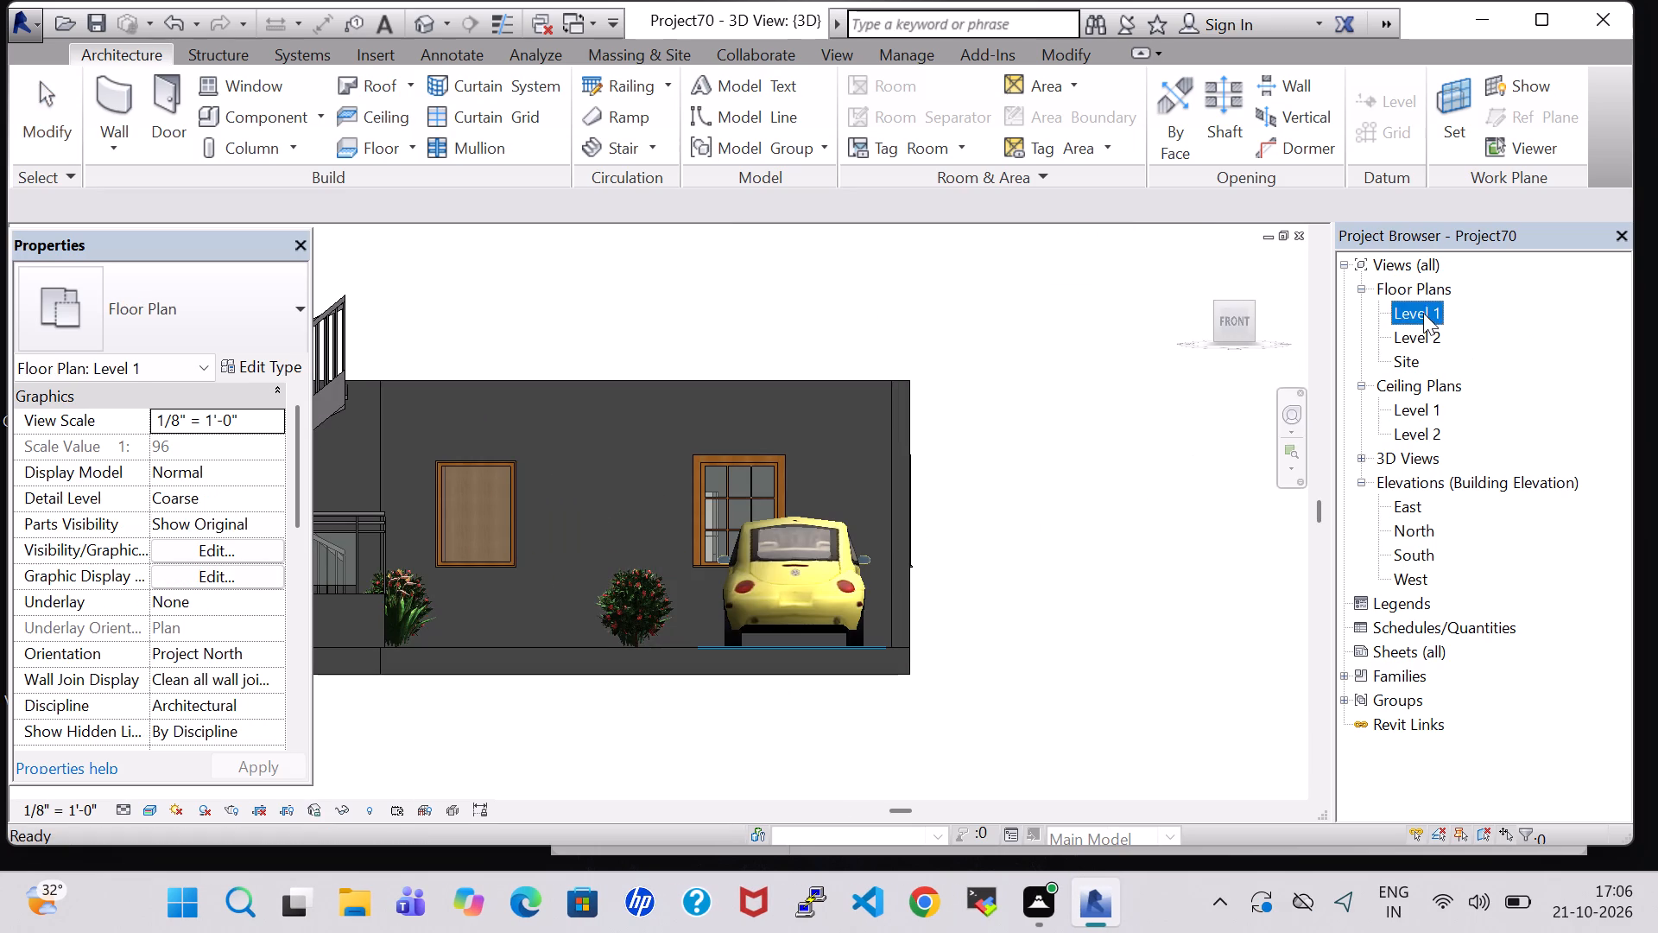
{"action": "scroll", "coordinate": [1195, 527], "scroll_direction": "down", "scroll_amount": 3}
{"action": "middle_click_drag", "start_coordinate": [1196, 569], "coordinate": [1168, 256]}
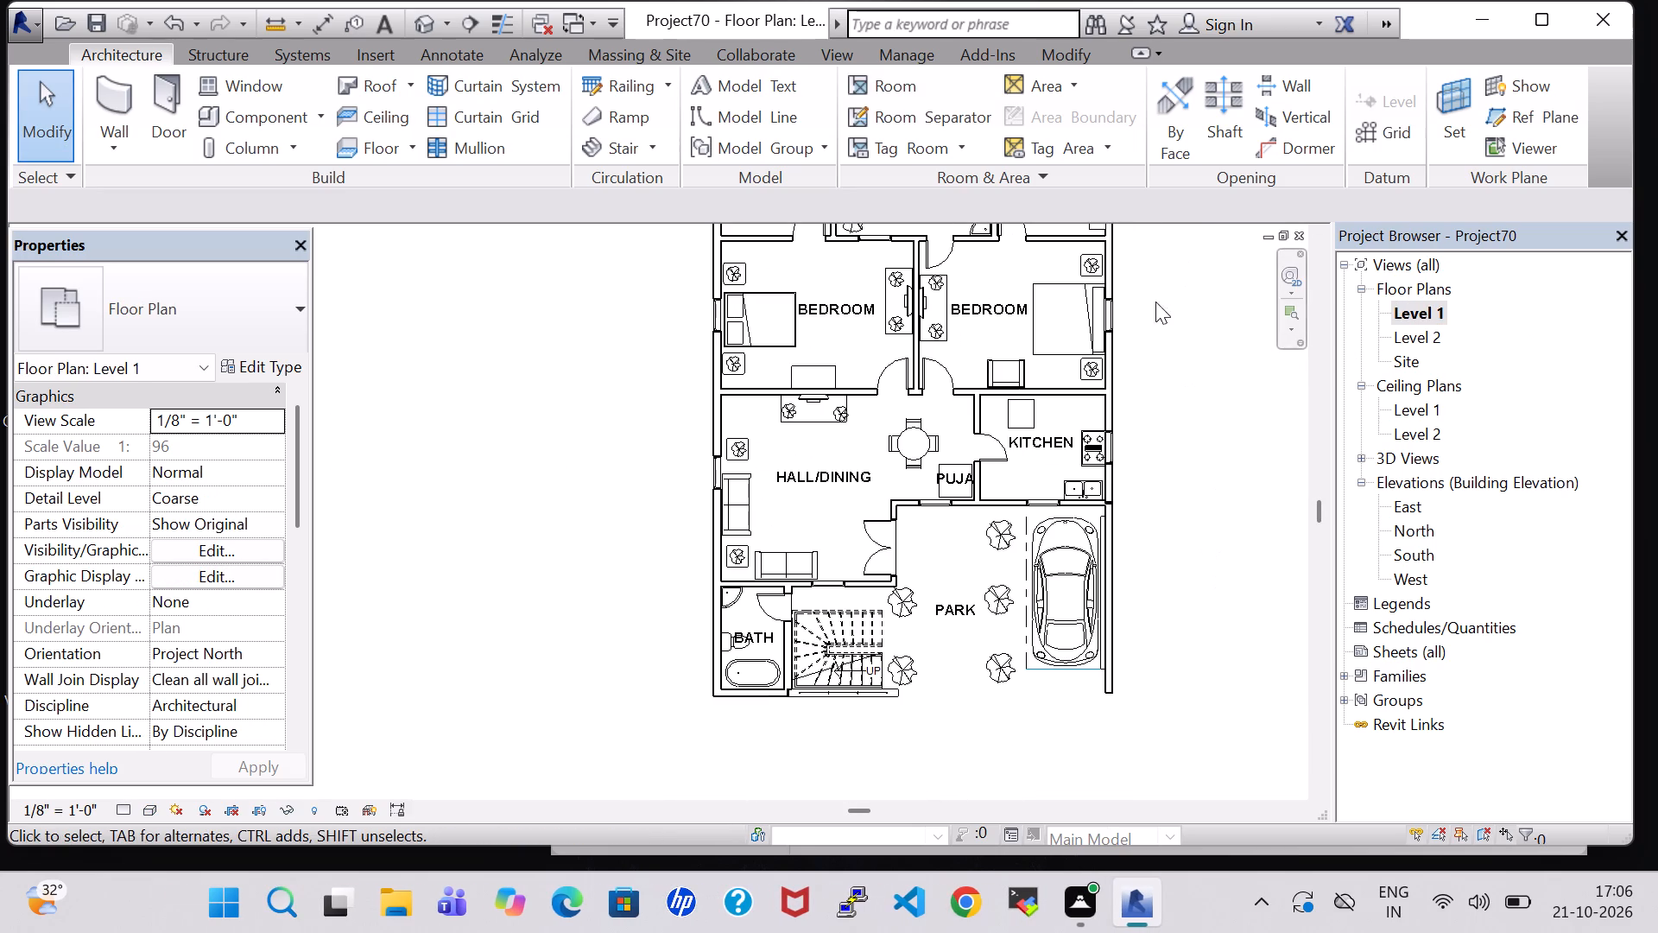
{"action": "left_click", "coordinate": [1123, 568]}
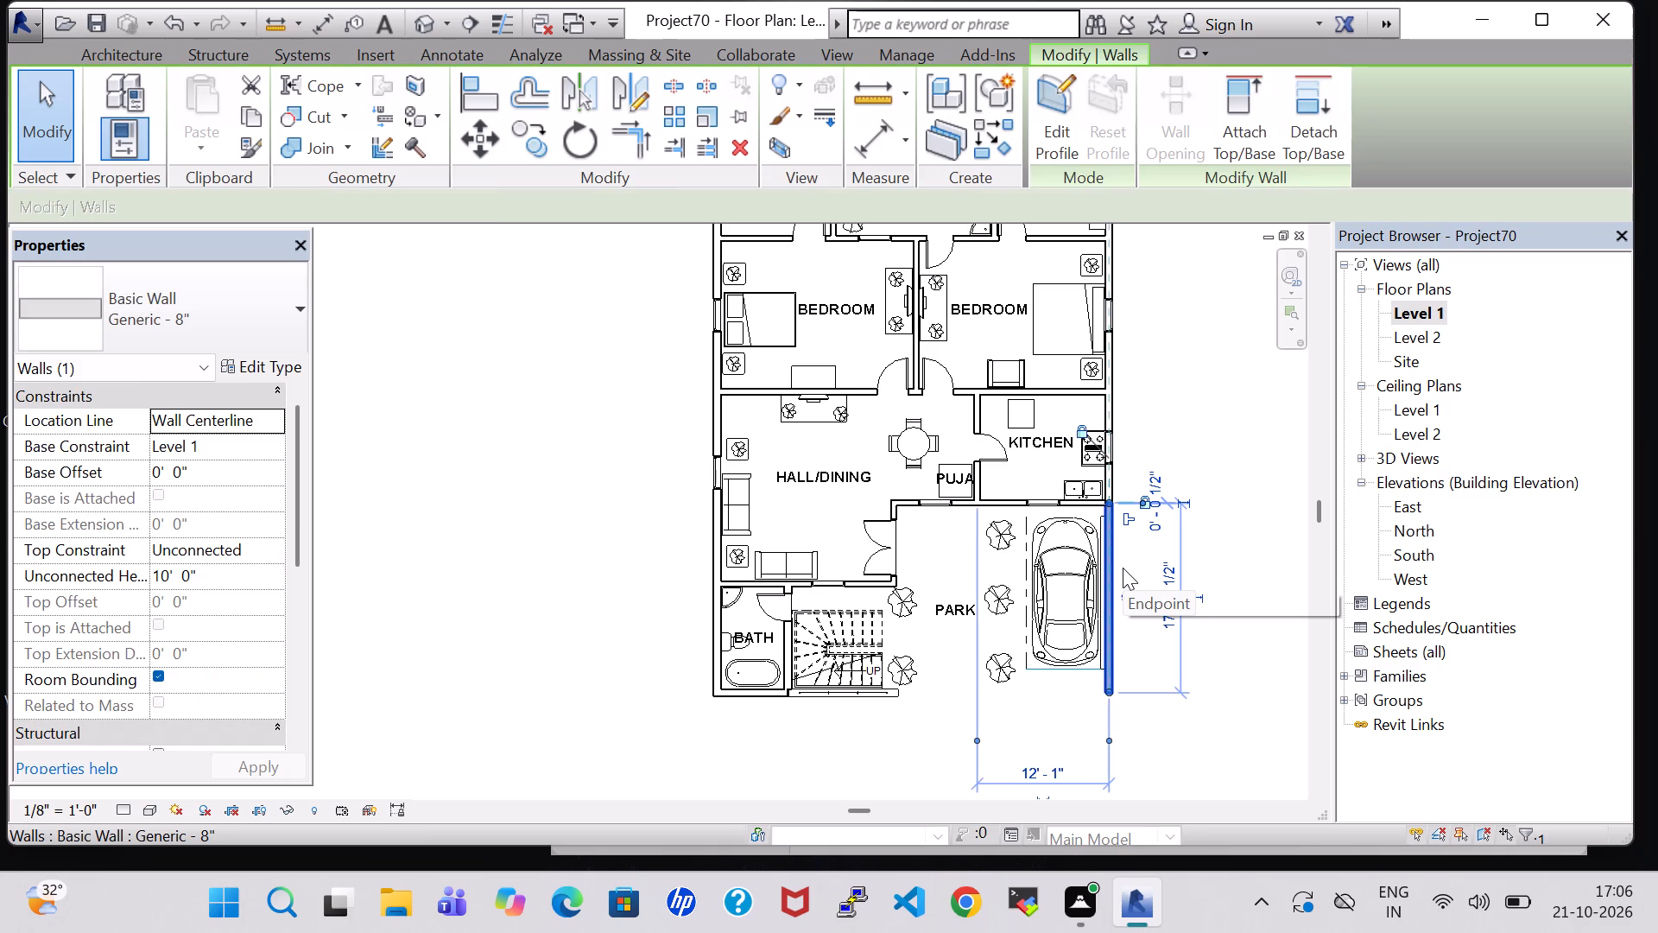
{"action": "left_click", "coordinate": [1170, 744]}
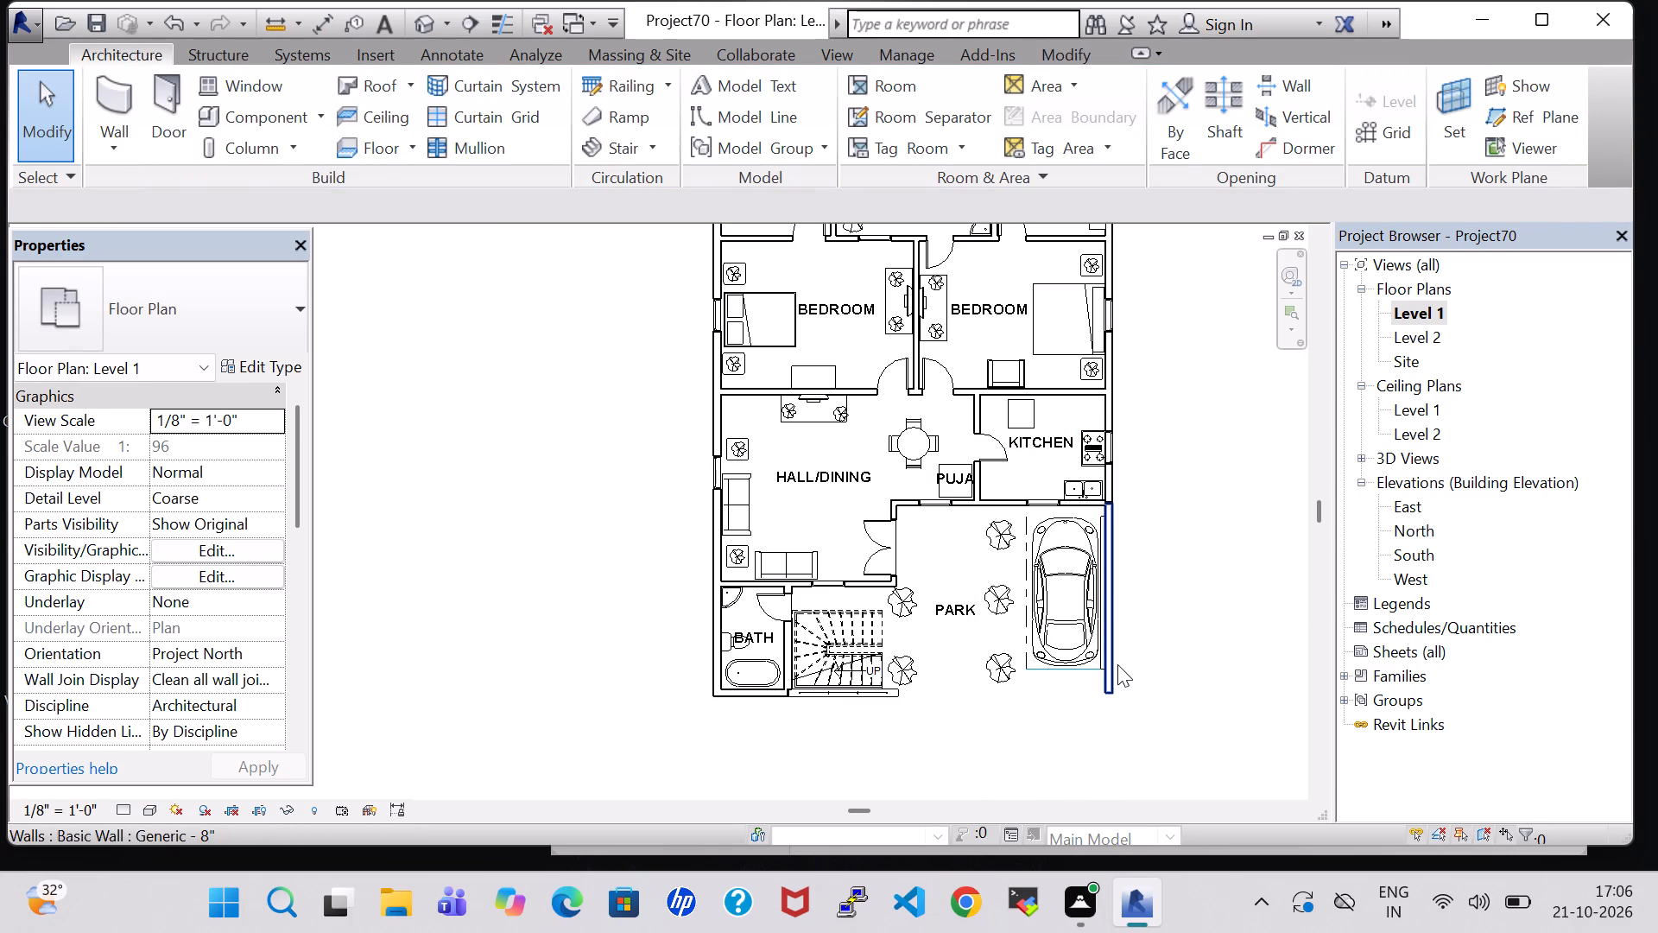
{"action": "left_click", "coordinate": [1117, 664]}
{"action": "left_click", "coordinate": [161, 574]}
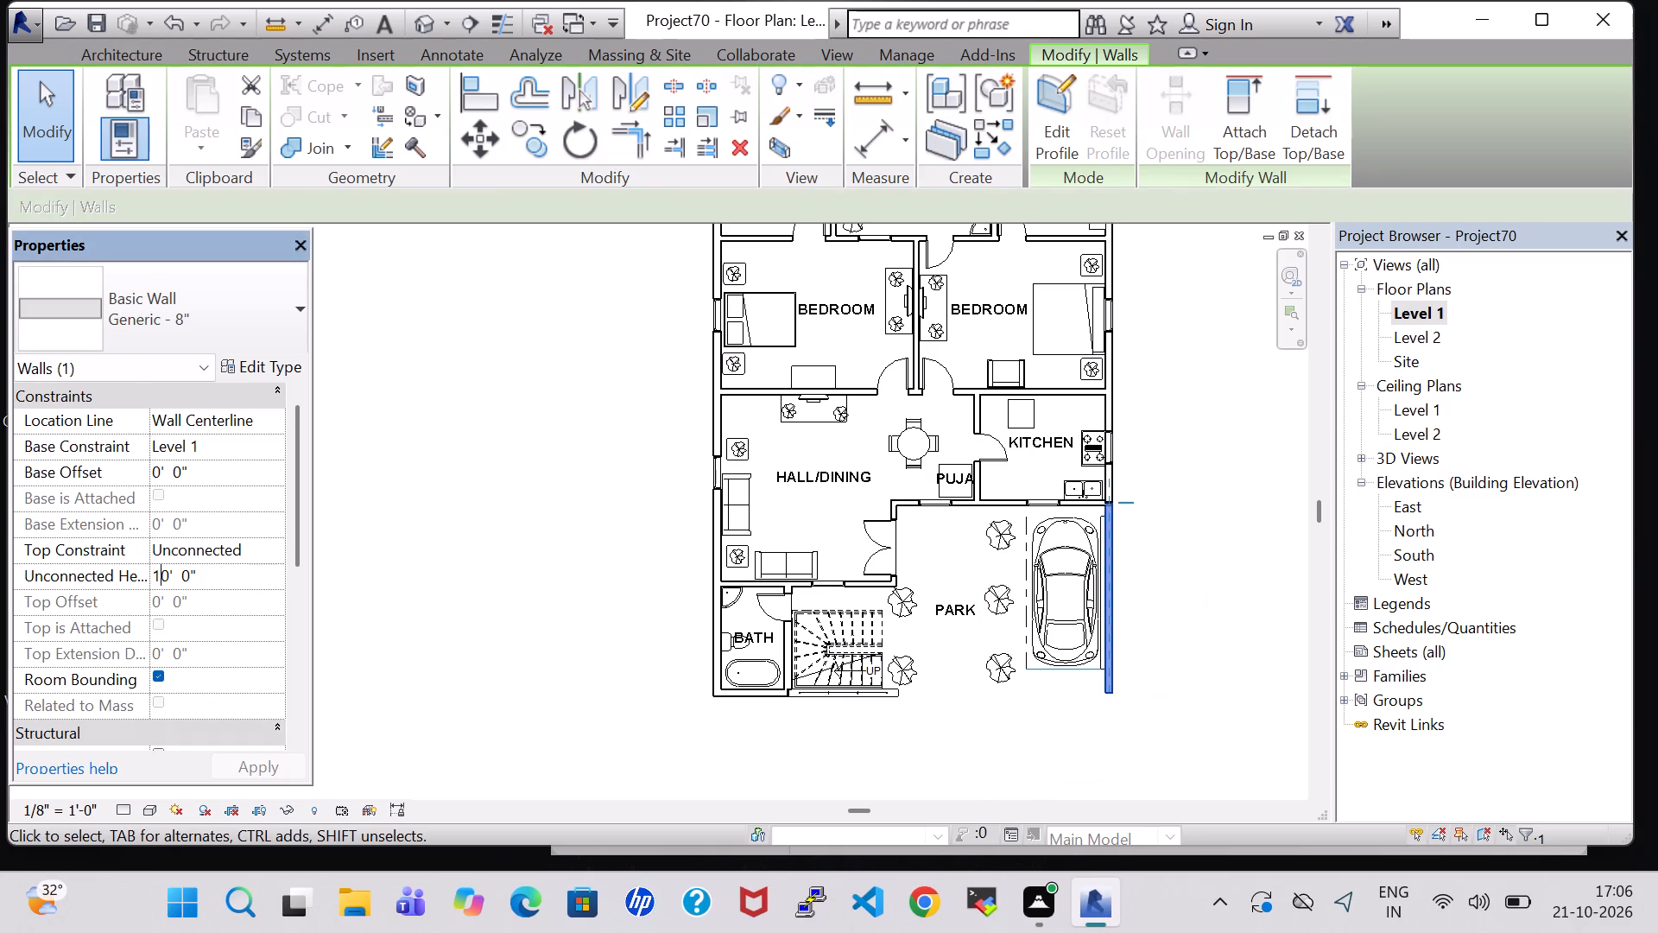
{"action": "left_click", "coordinate": [170, 575]}
{"action": "key", "text": "BackSpace"}
{"action": "key", "text": "BackSpace"}
{"action": "key", "text": "2"}
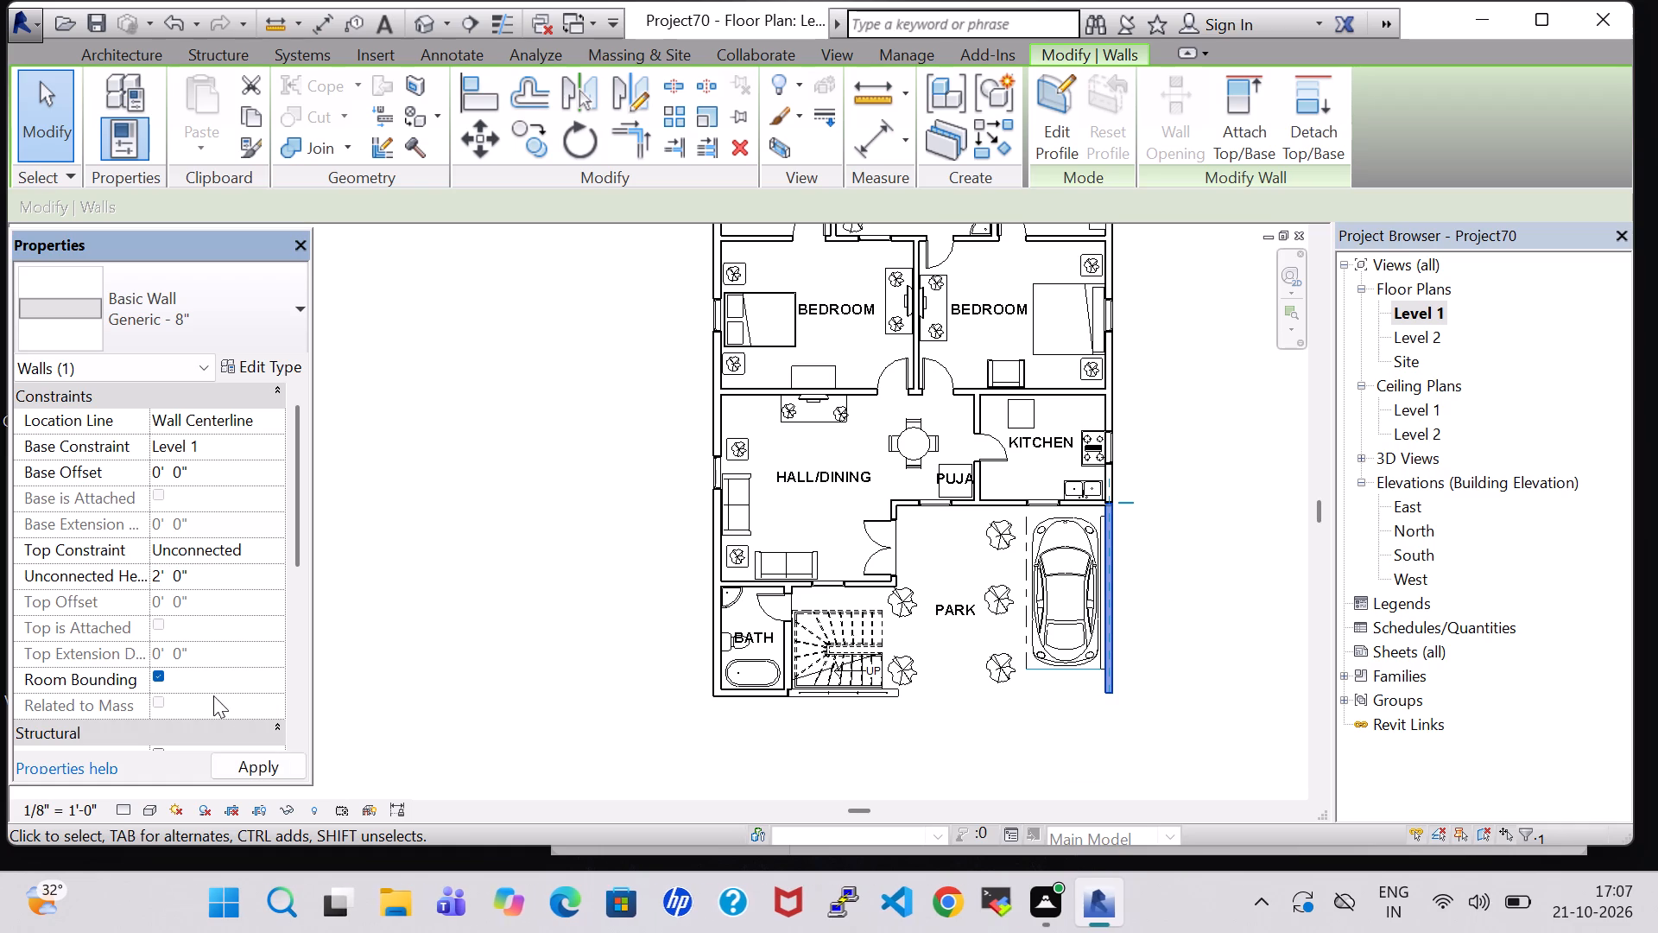
{"action": "left_click", "coordinate": [258, 761]}
{"action": "left_click", "coordinate": [865, 730]}
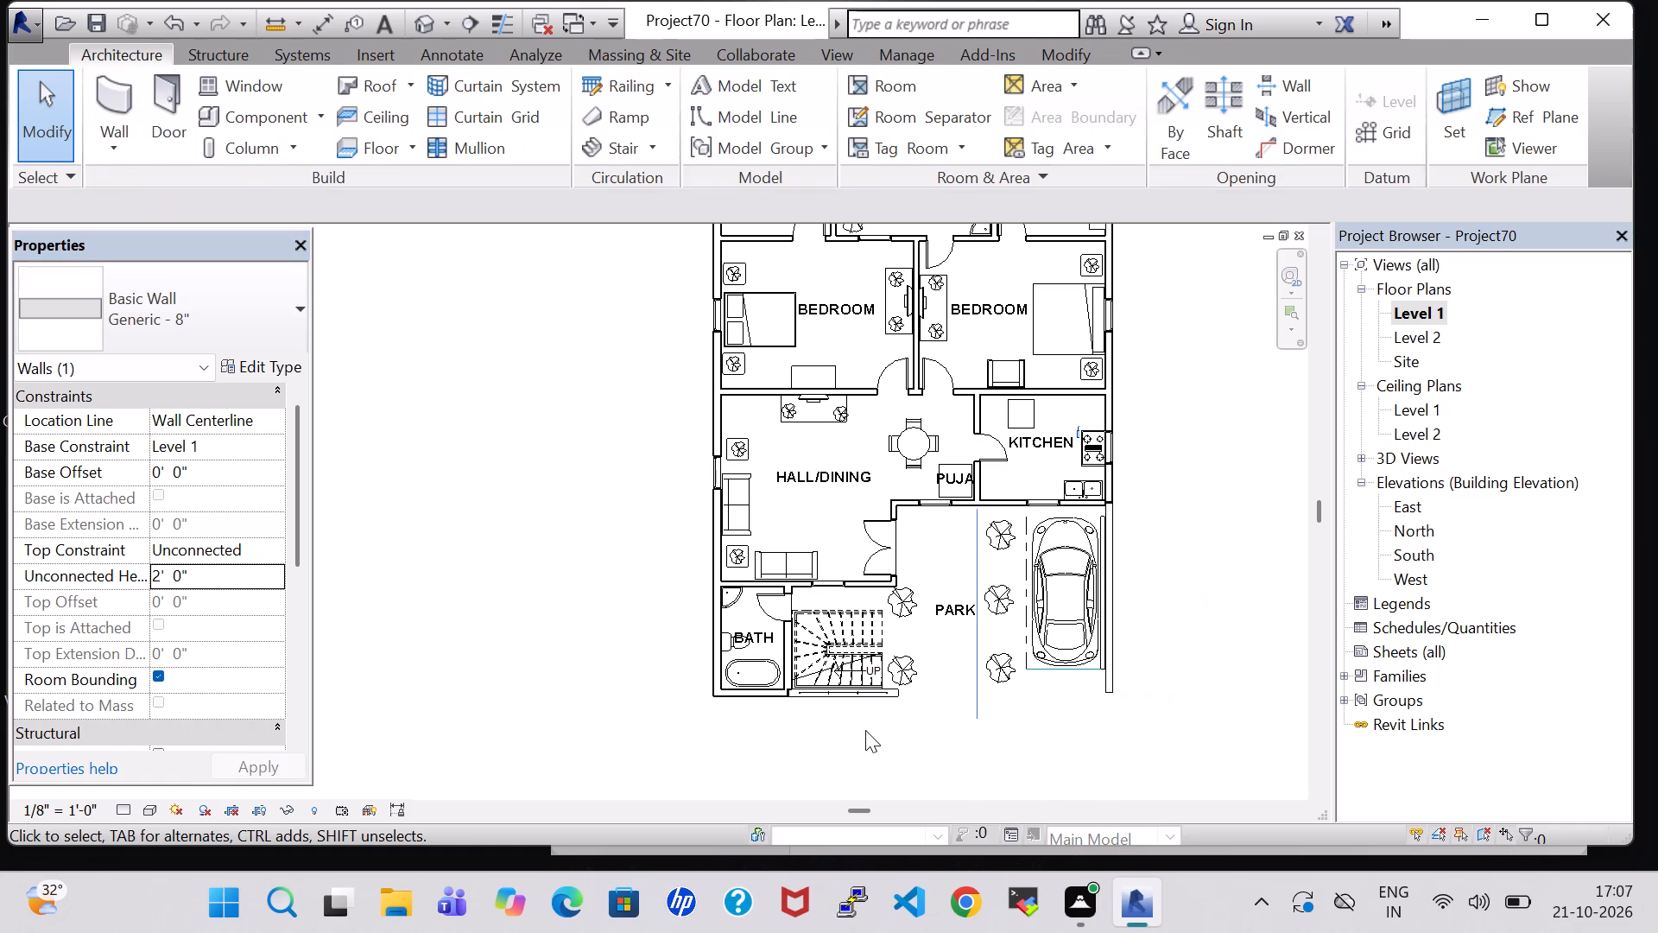
Sketch a railing about 17'-5 1/2" long on the PARK side wall's centerline, from the kitchen corner to the wall's front end, and finish it.
{"action": "left_click", "coordinate": [631, 74]}
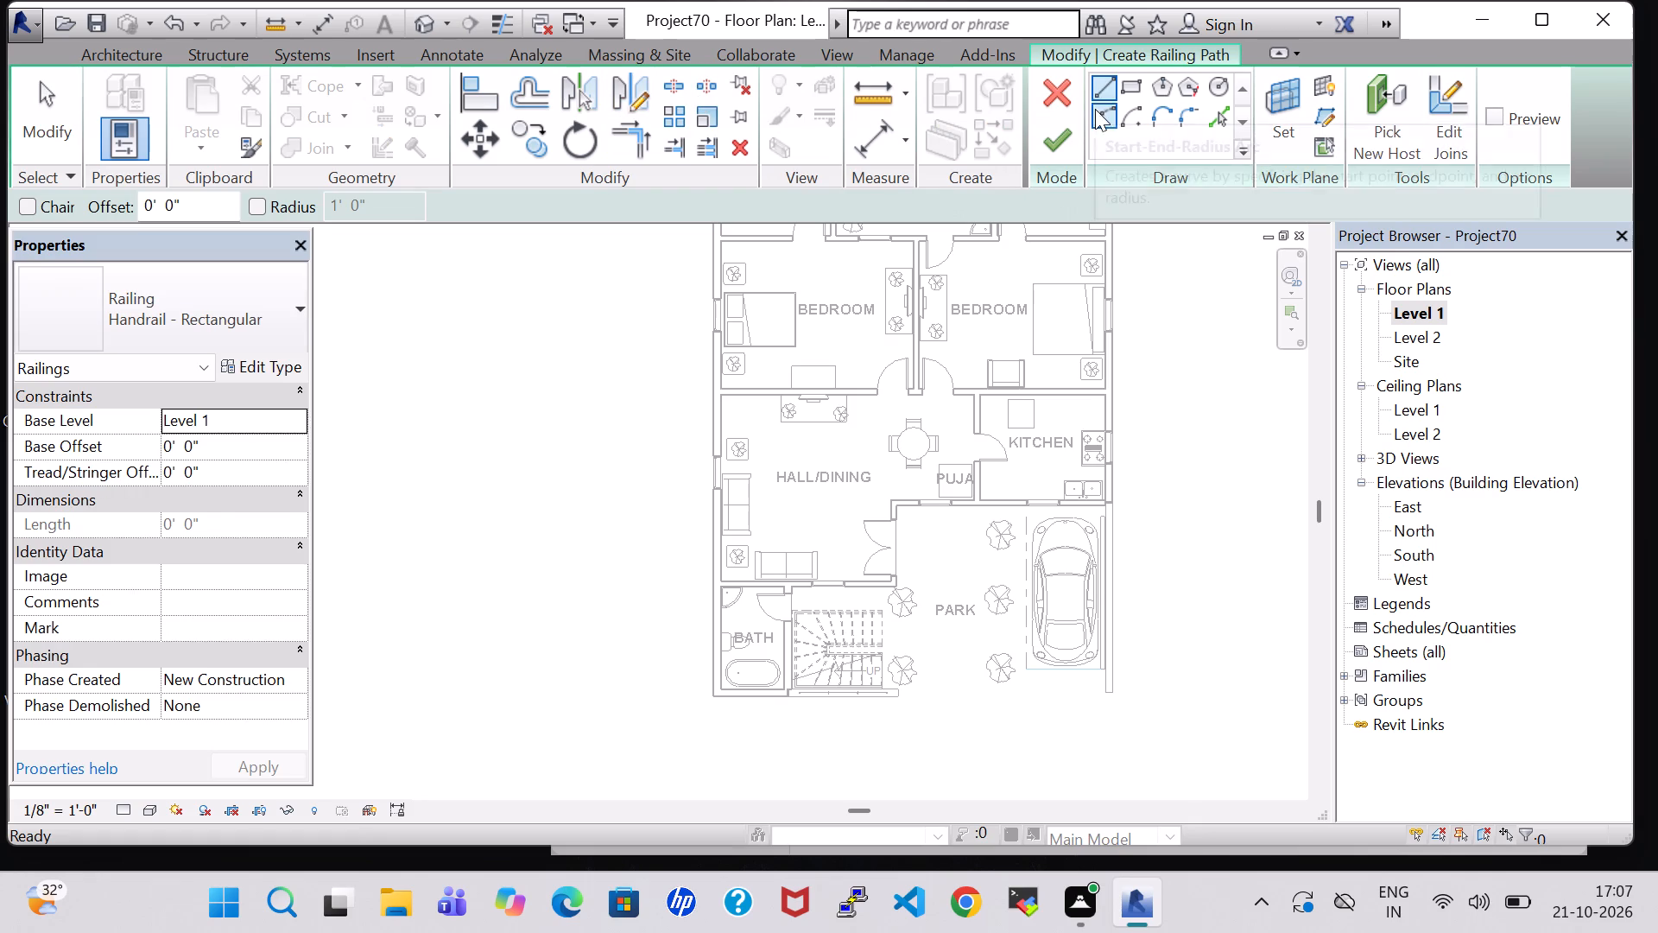
{"action": "scroll", "coordinate": [1058, 524], "scroll_direction": "up", "scroll_amount": 6}
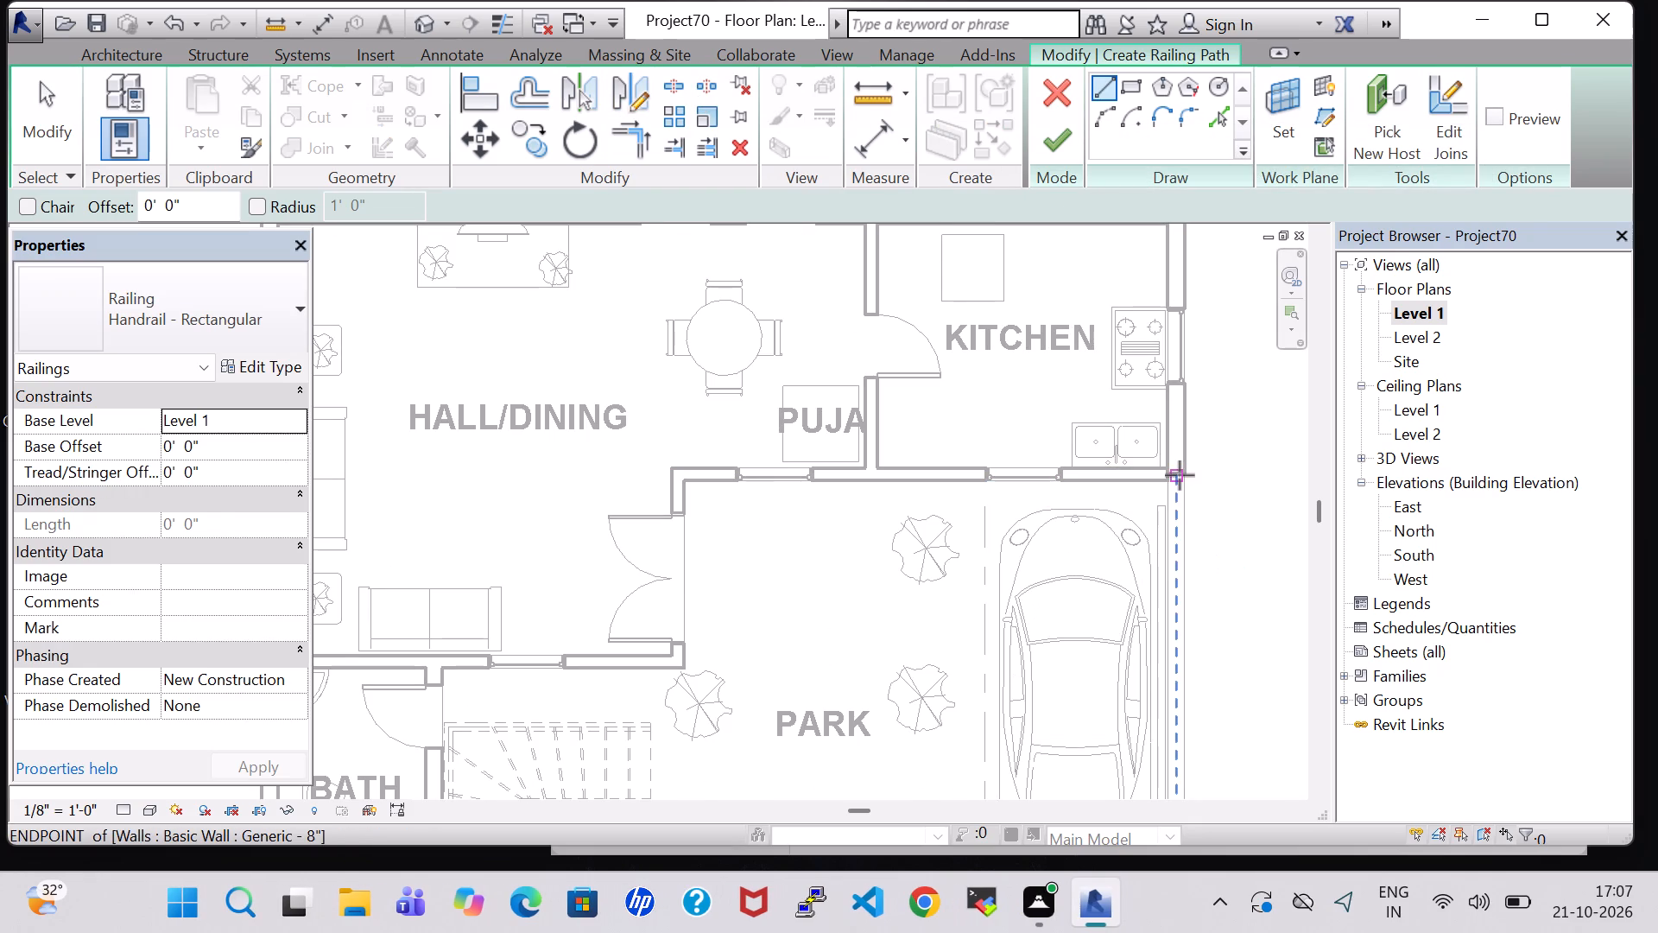
{"action": "scroll", "coordinate": [1169, 475], "scroll_direction": "up", "scroll_amount": 8}
{"action": "left_click", "coordinate": [1188, 466]}
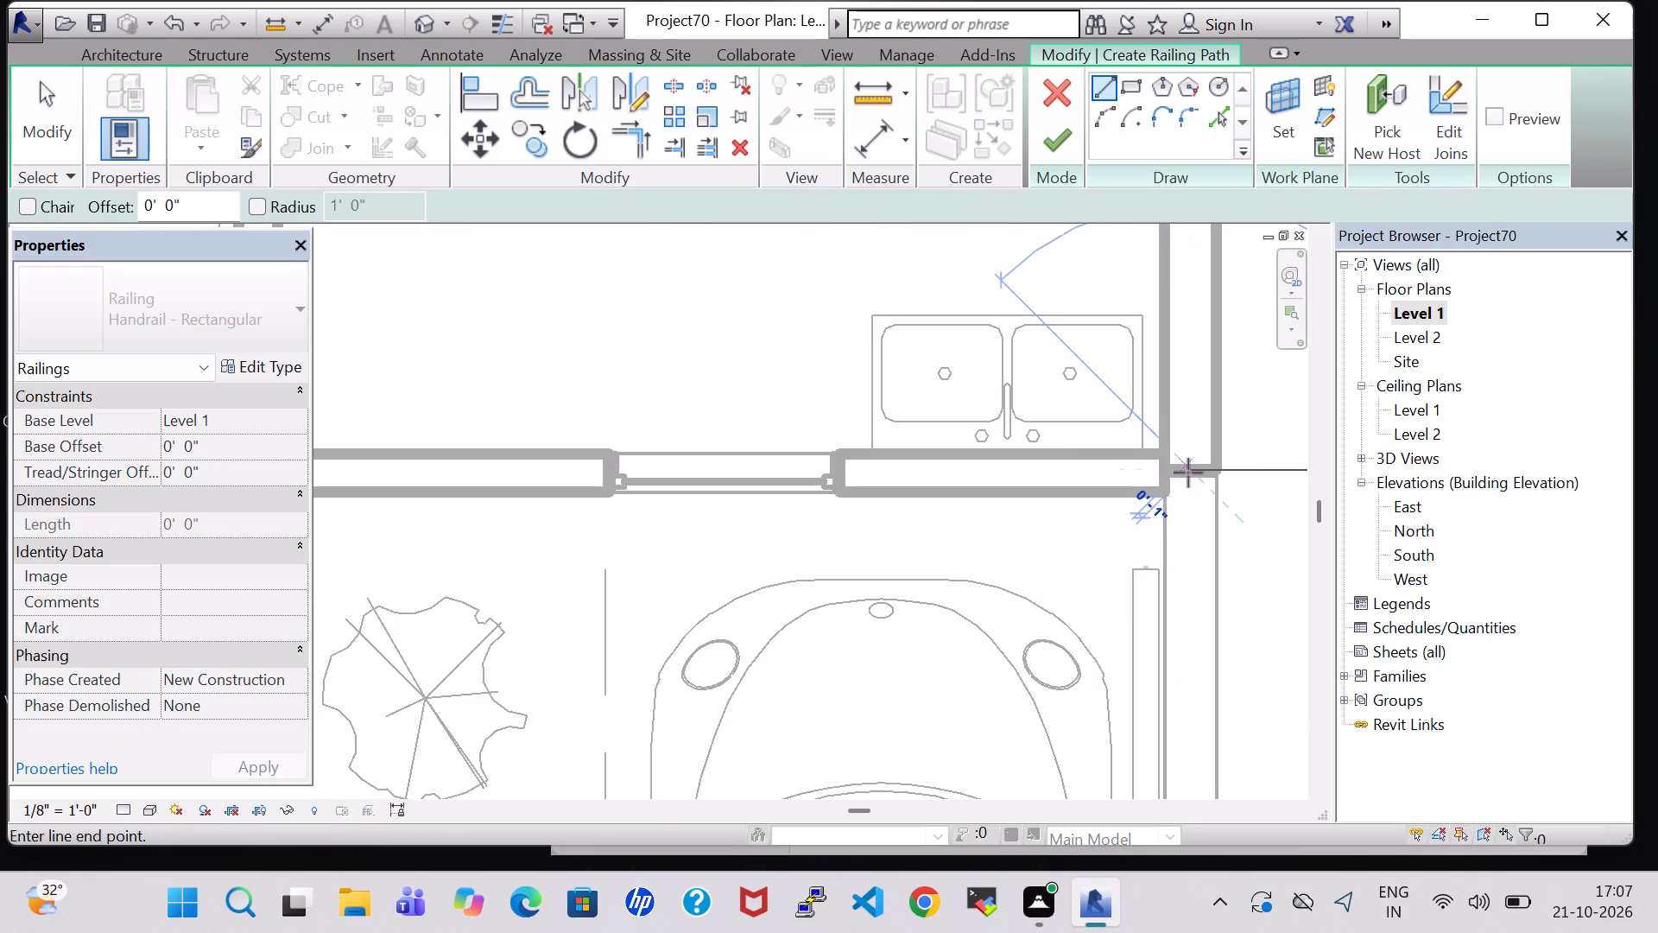
{"action": "middle_click_drag", "start_coordinate": [1185, 668], "coordinate": [1129, 408]}
{"action": "scroll", "coordinate": [1129, 408], "scroll_direction": "up", "scroll_amount": 1}
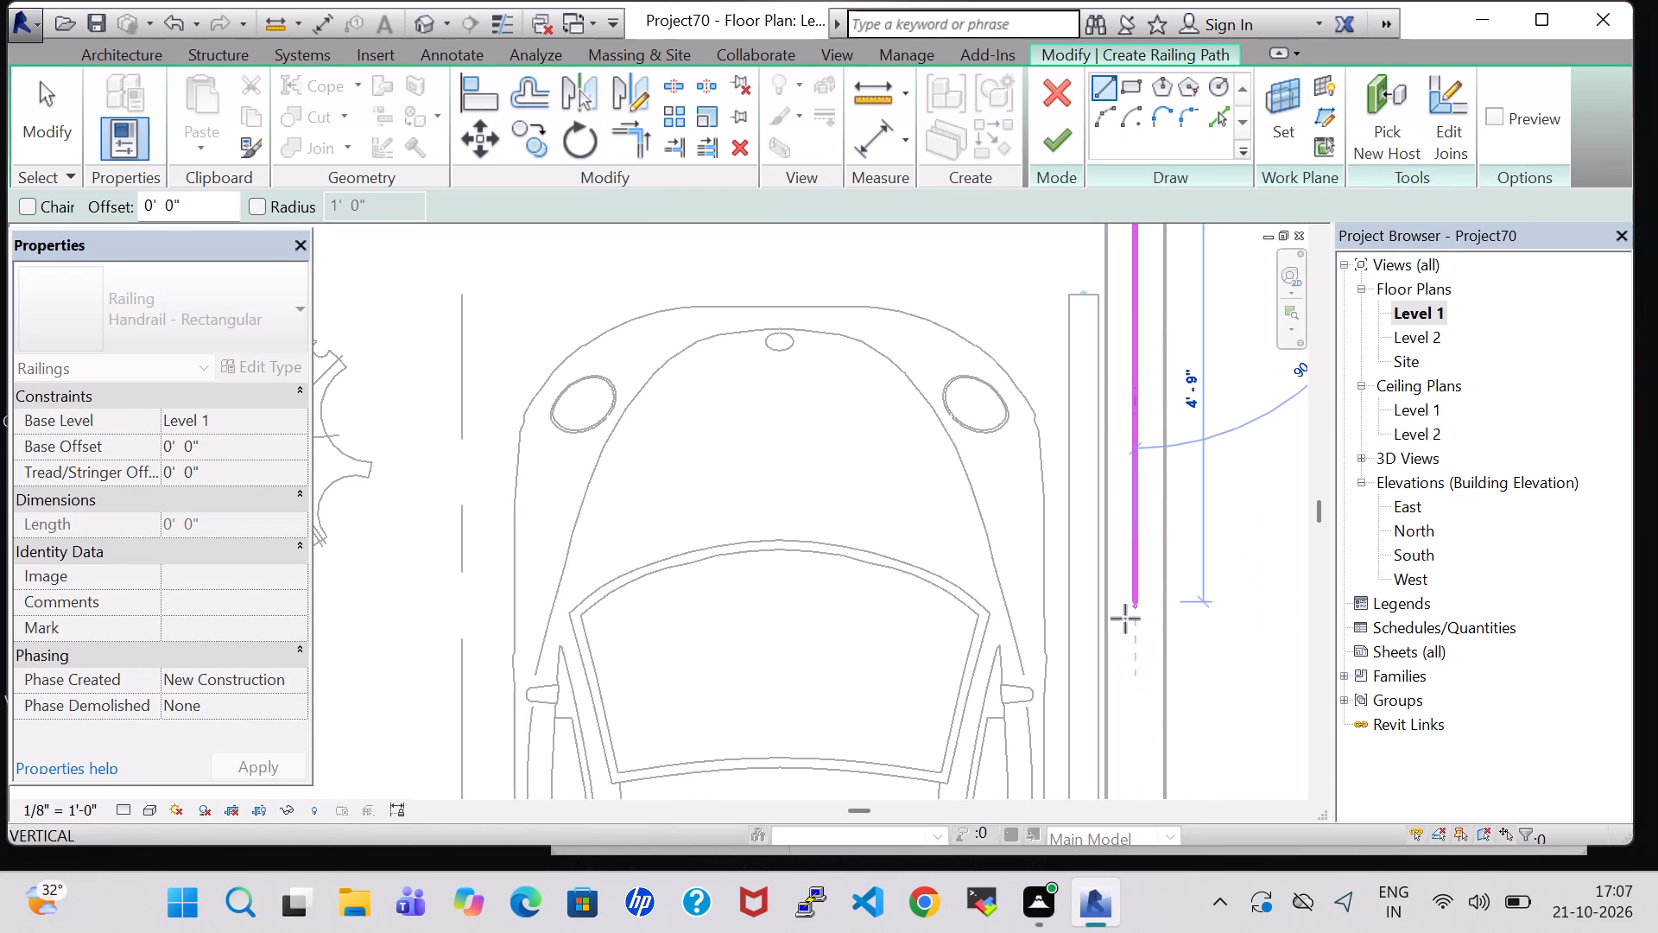
{"action": "middle_click_drag", "start_coordinate": [1124, 636], "coordinate": [1137, 225]}
{"action": "middle_click_drag", "start_coordinate": [1139, 596], "coordinate": [1130, 175]}
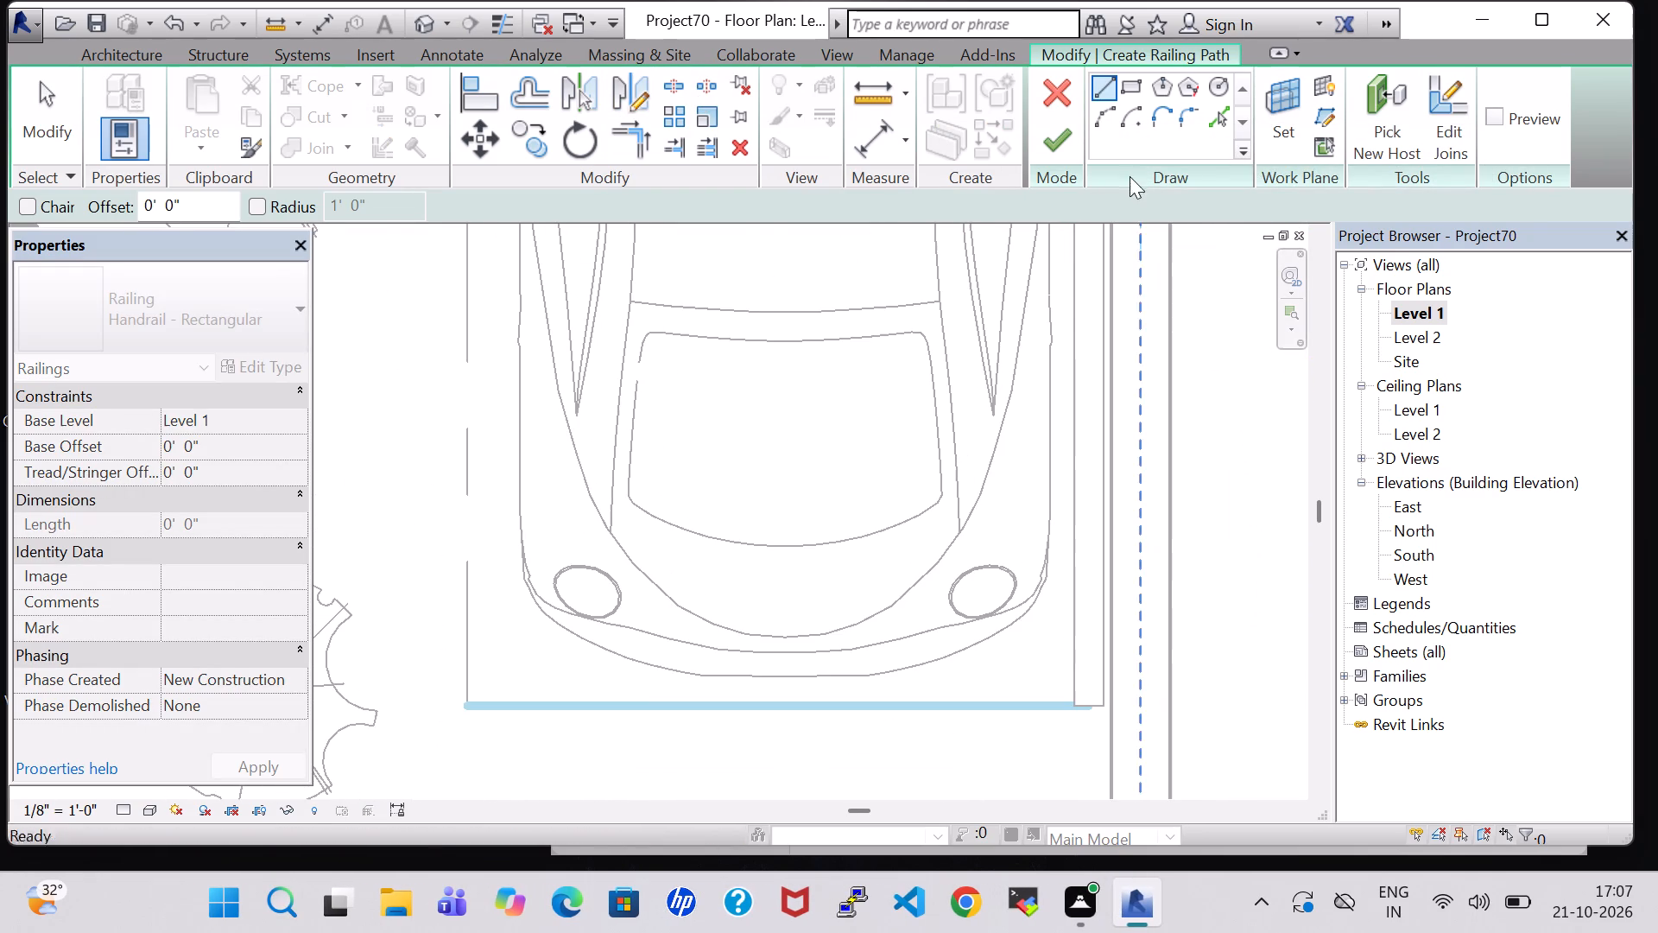
{"action": "middle_click_drag", "start_coordinate": [1152, 559], "coordinate": [1166, 234]}
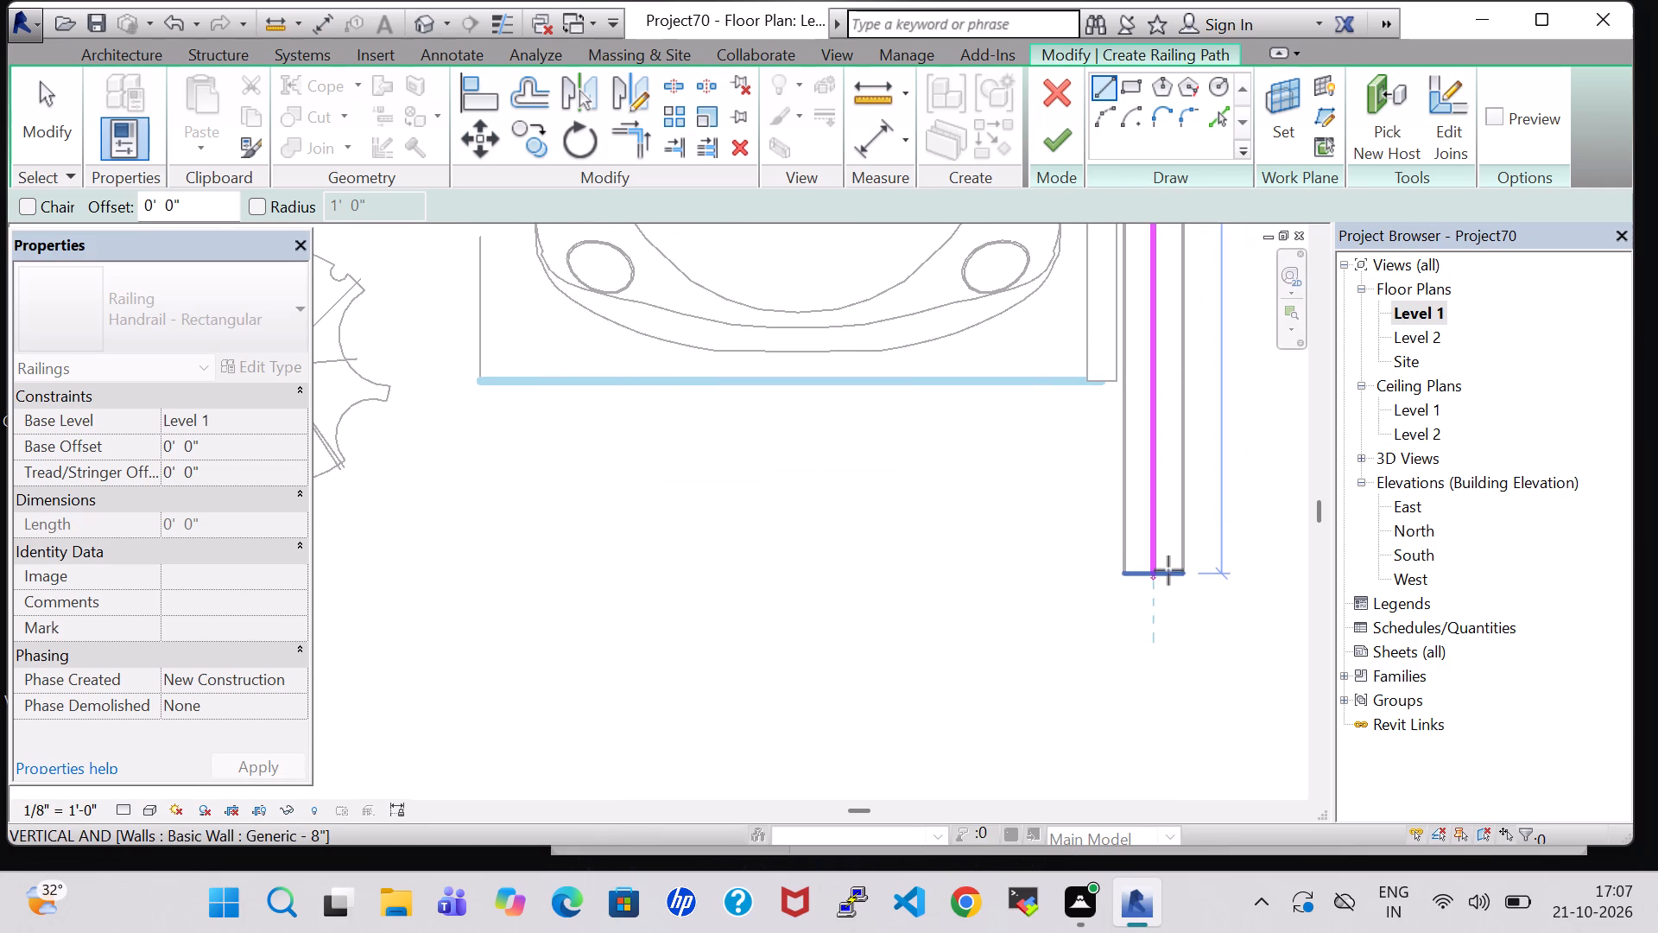
{"action": "left_click", "coordinate": [1155, 574]}
{"action": "left_click", "coordinate": [1067, 137]}
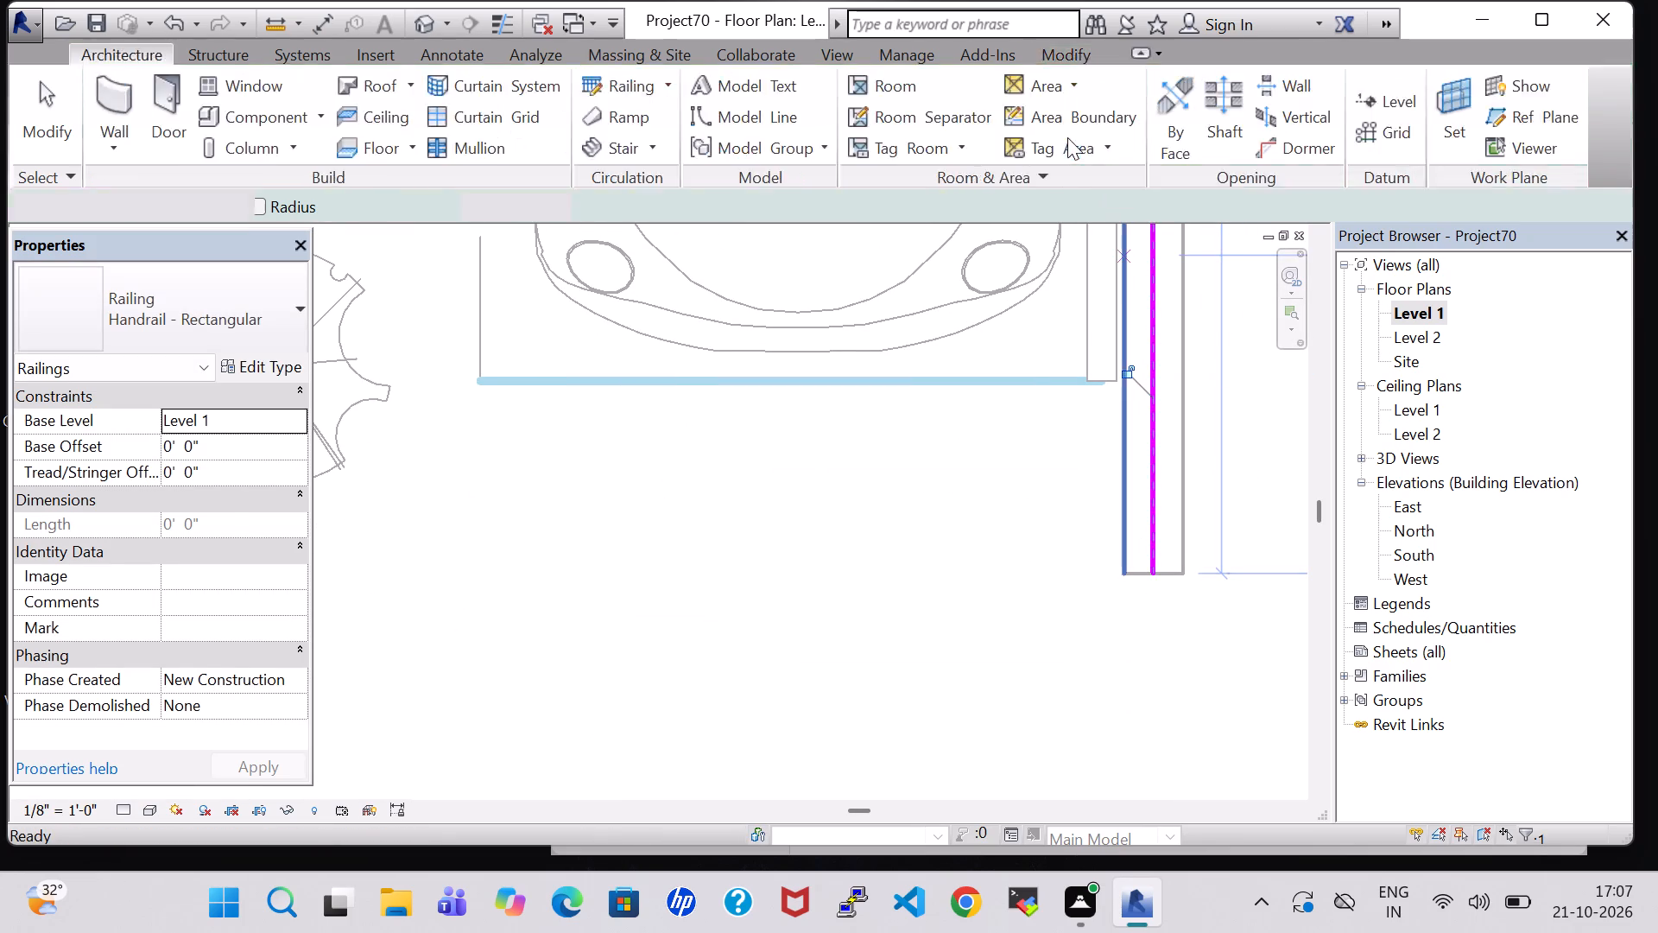
Change the PARK side wall's railing type to Glass Panel - Bottom Fill.
{"action": "left_click", "coordinate": [201, 309]}
{"action": "scroll", "coordinate": [201, 419], "scroll_direction": "up", "scroll_amount": 3}
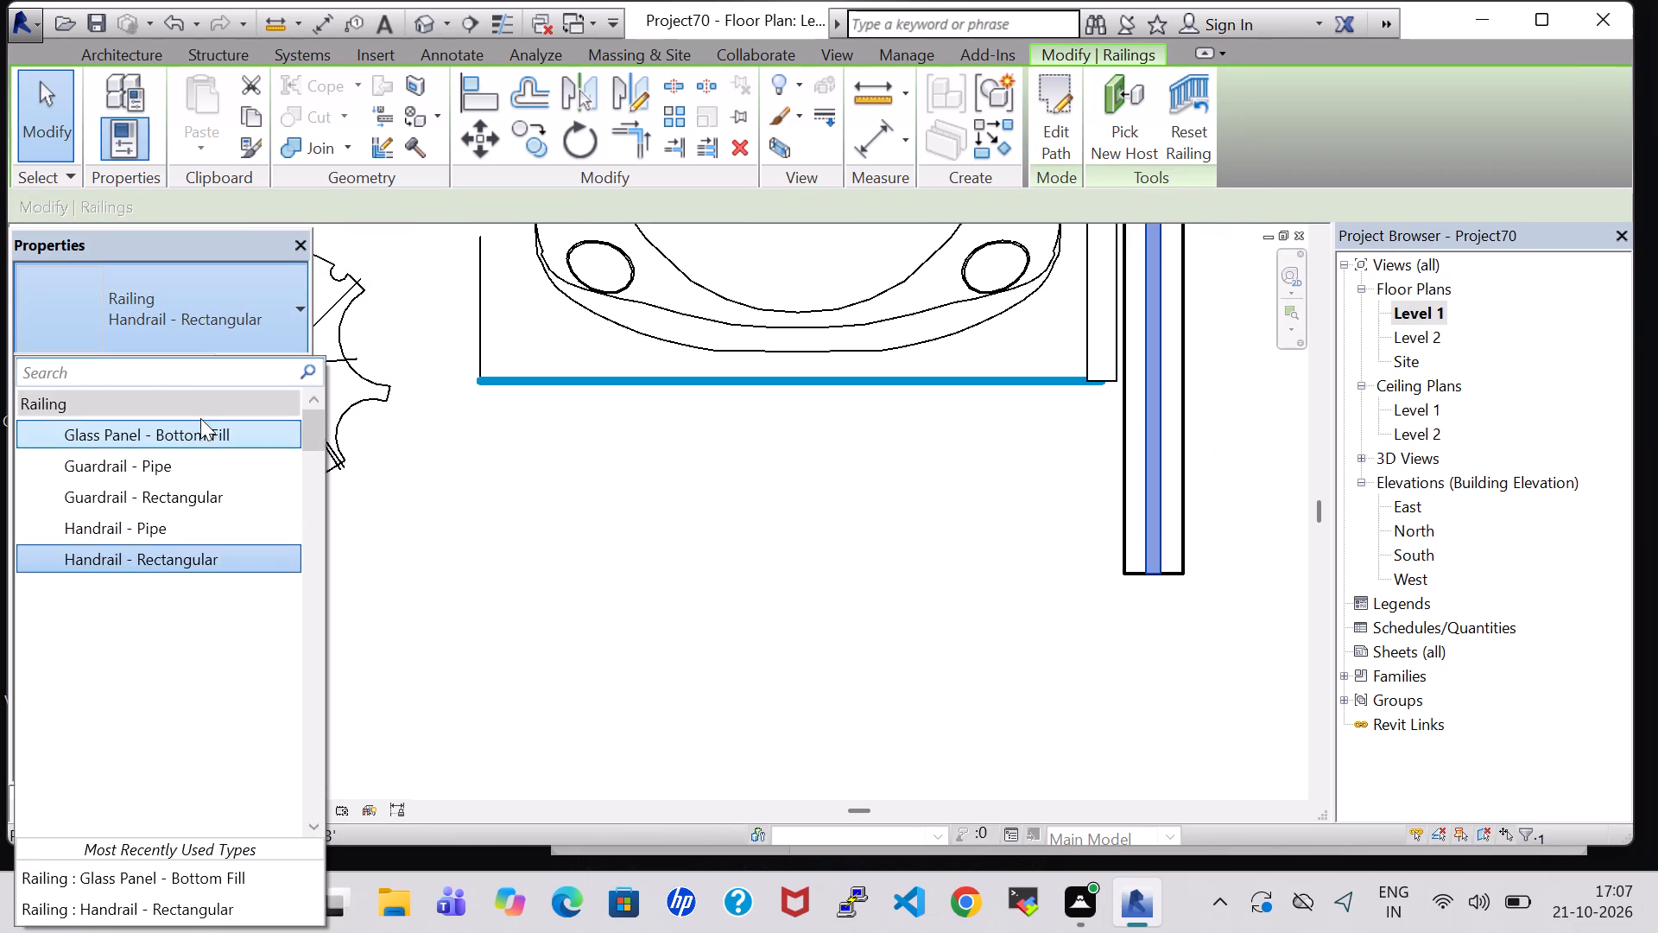
{"action": "left_click", "coordinate": [198, 428]}
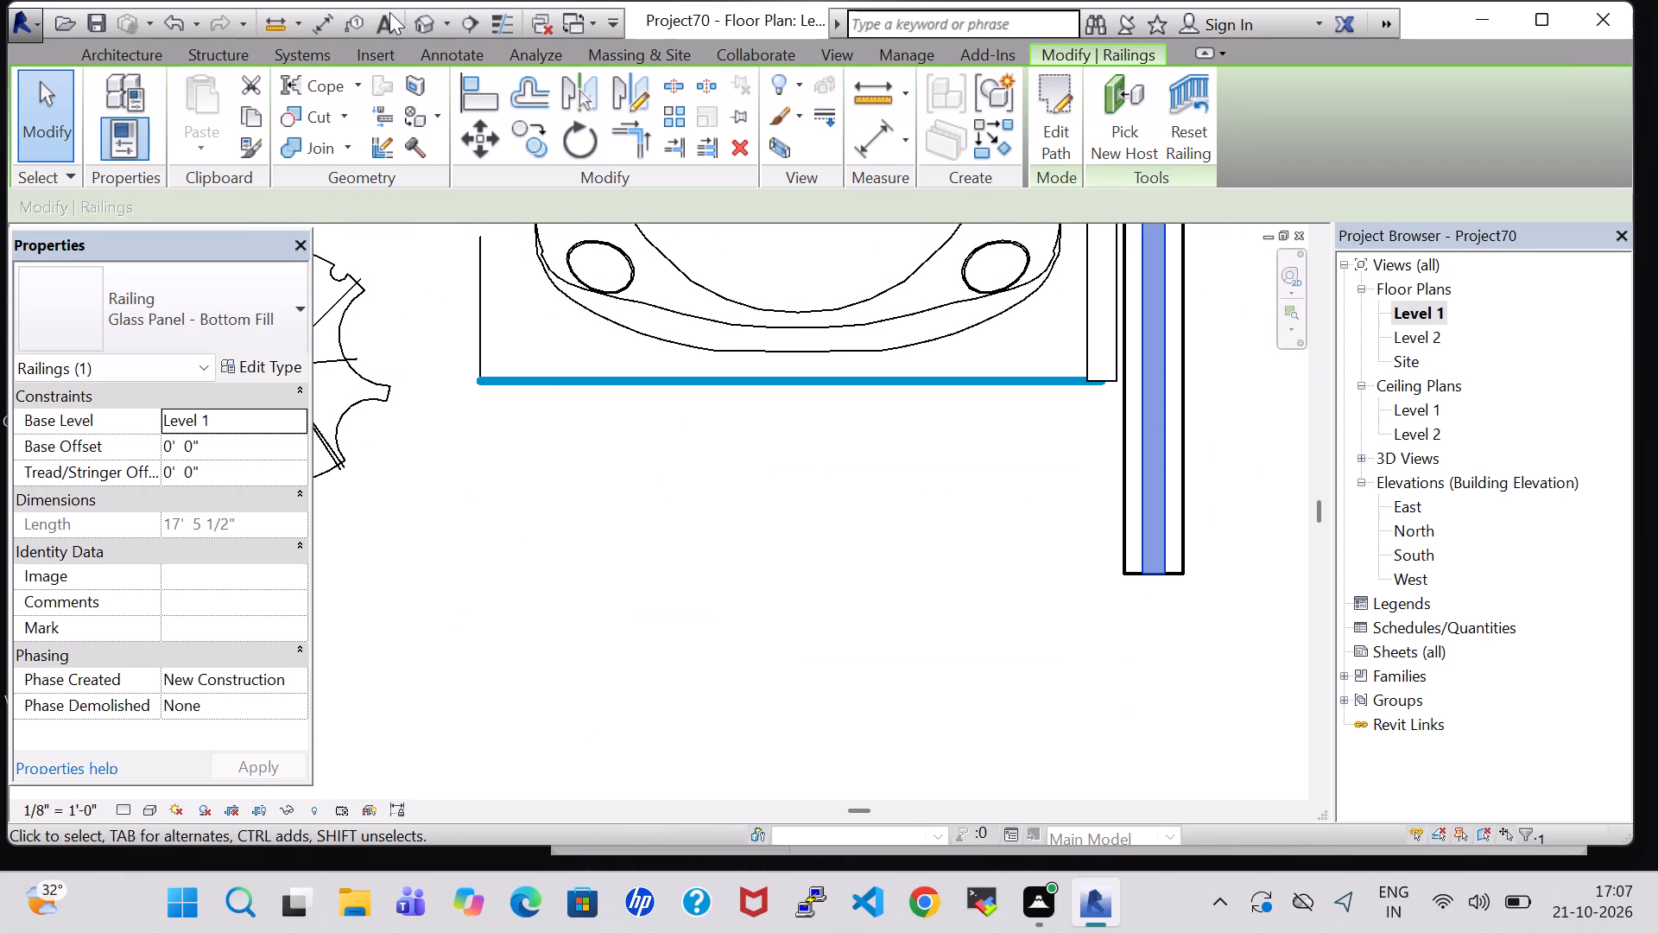
In the 3D view, set the PARK side wall railing's base offset to 2'-0" from Level 1.
{"action": "left_click", "coordinate": [429, 20]}
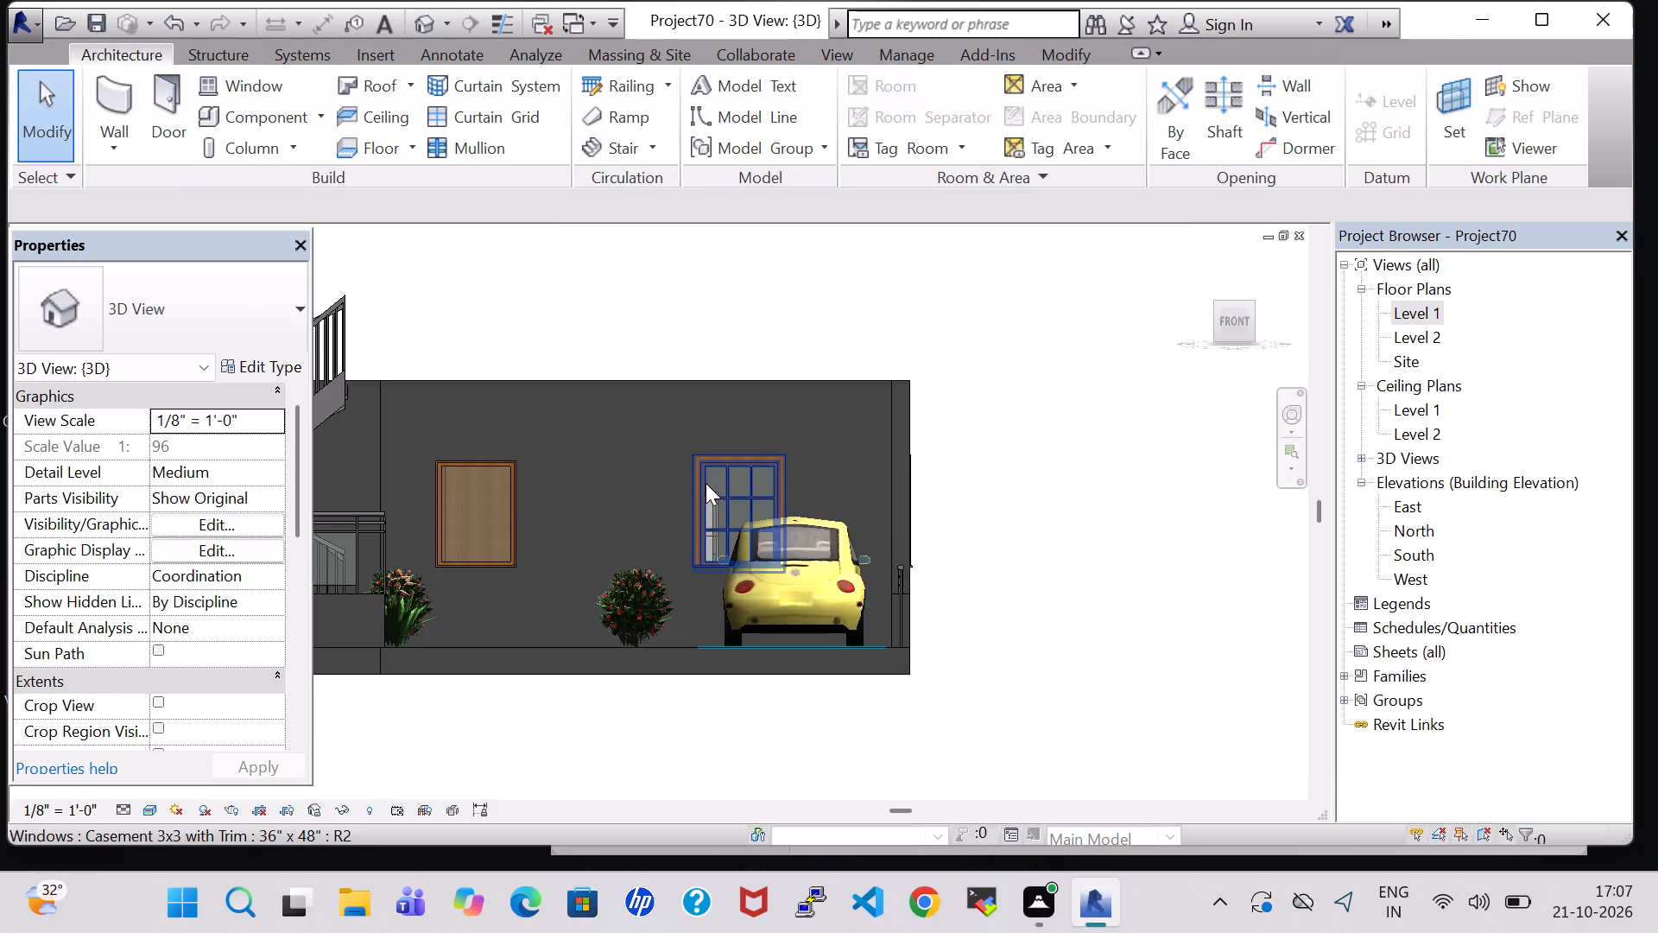
{"action": "scroll", "coordinate": [1133, 562], "scroll_direction": "up", "scroll_amount": 1}
{"action": "middle_click_drag", "start_coordinate": [1133, 562], "coordinate": [921, 632], "text": "shift"}
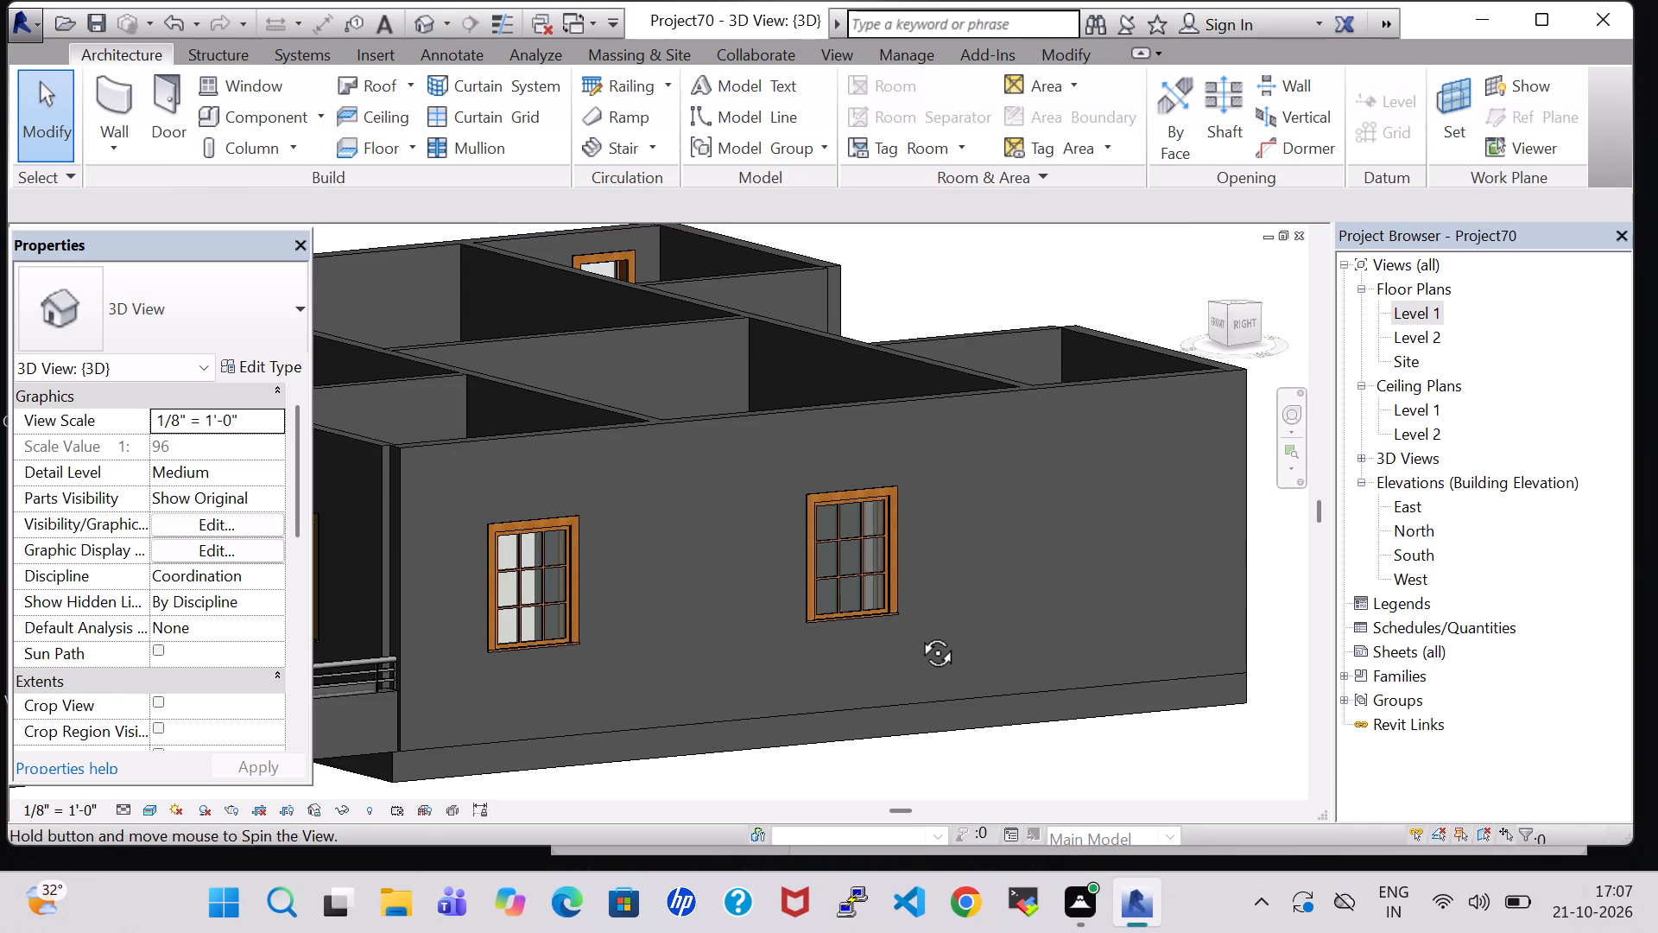
{"action": "middle_click_drag", "start_coordinate": [616, 714], "coordinate": [1034, 595]}
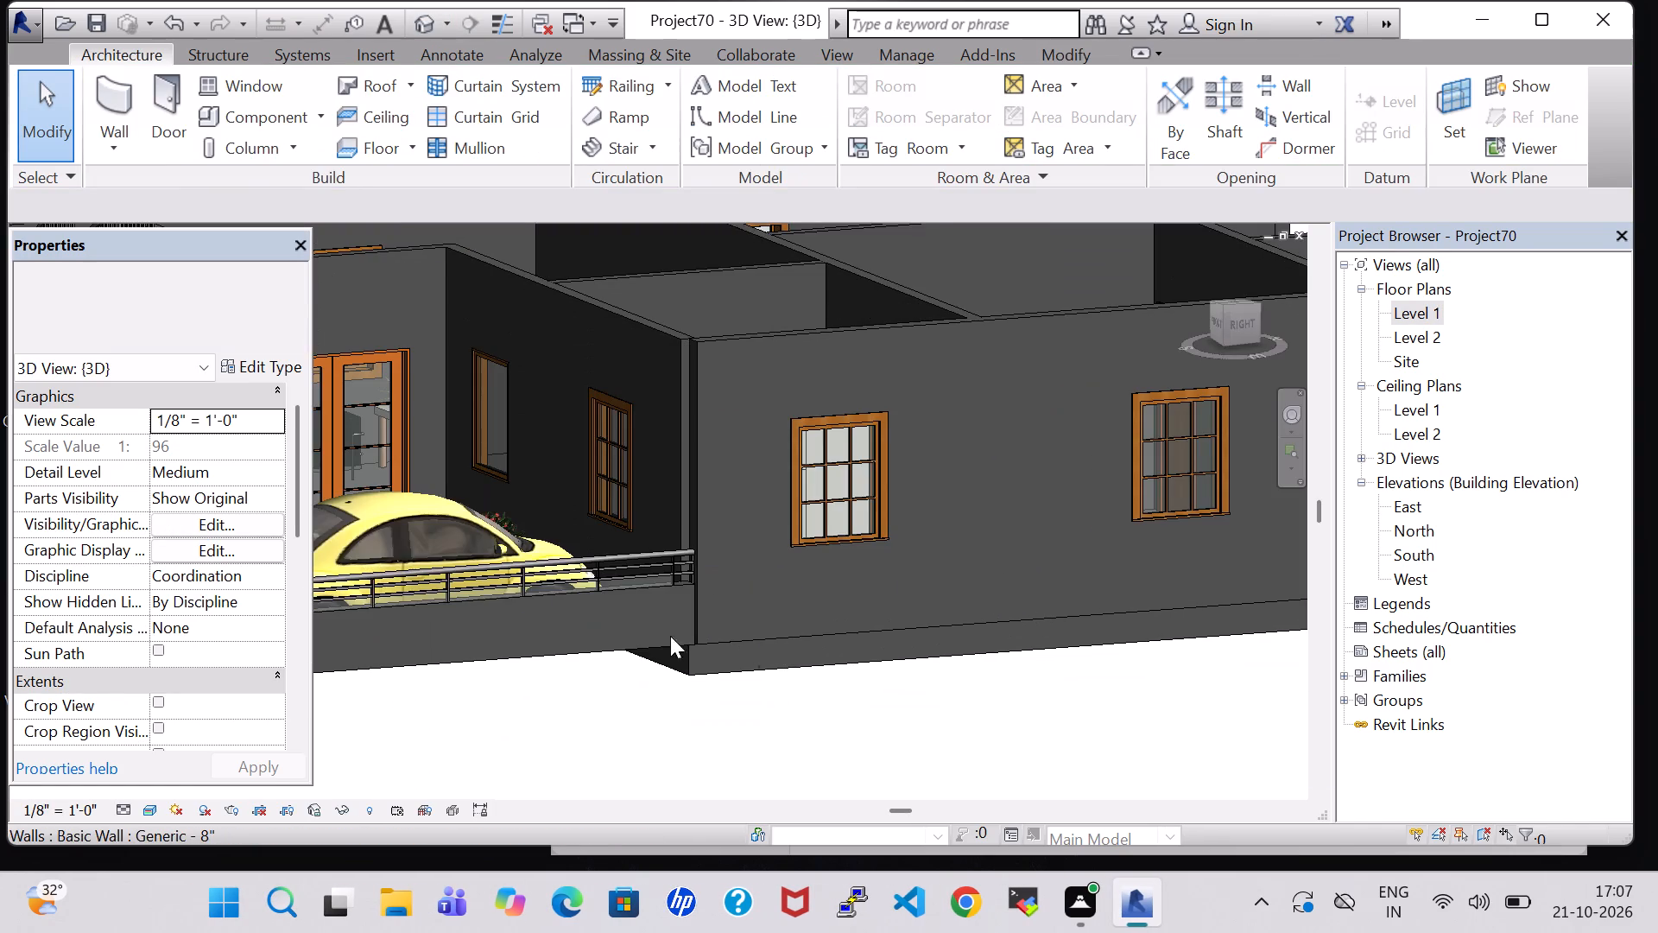
{"action": "left_click", "coordinate": [661, 555]}
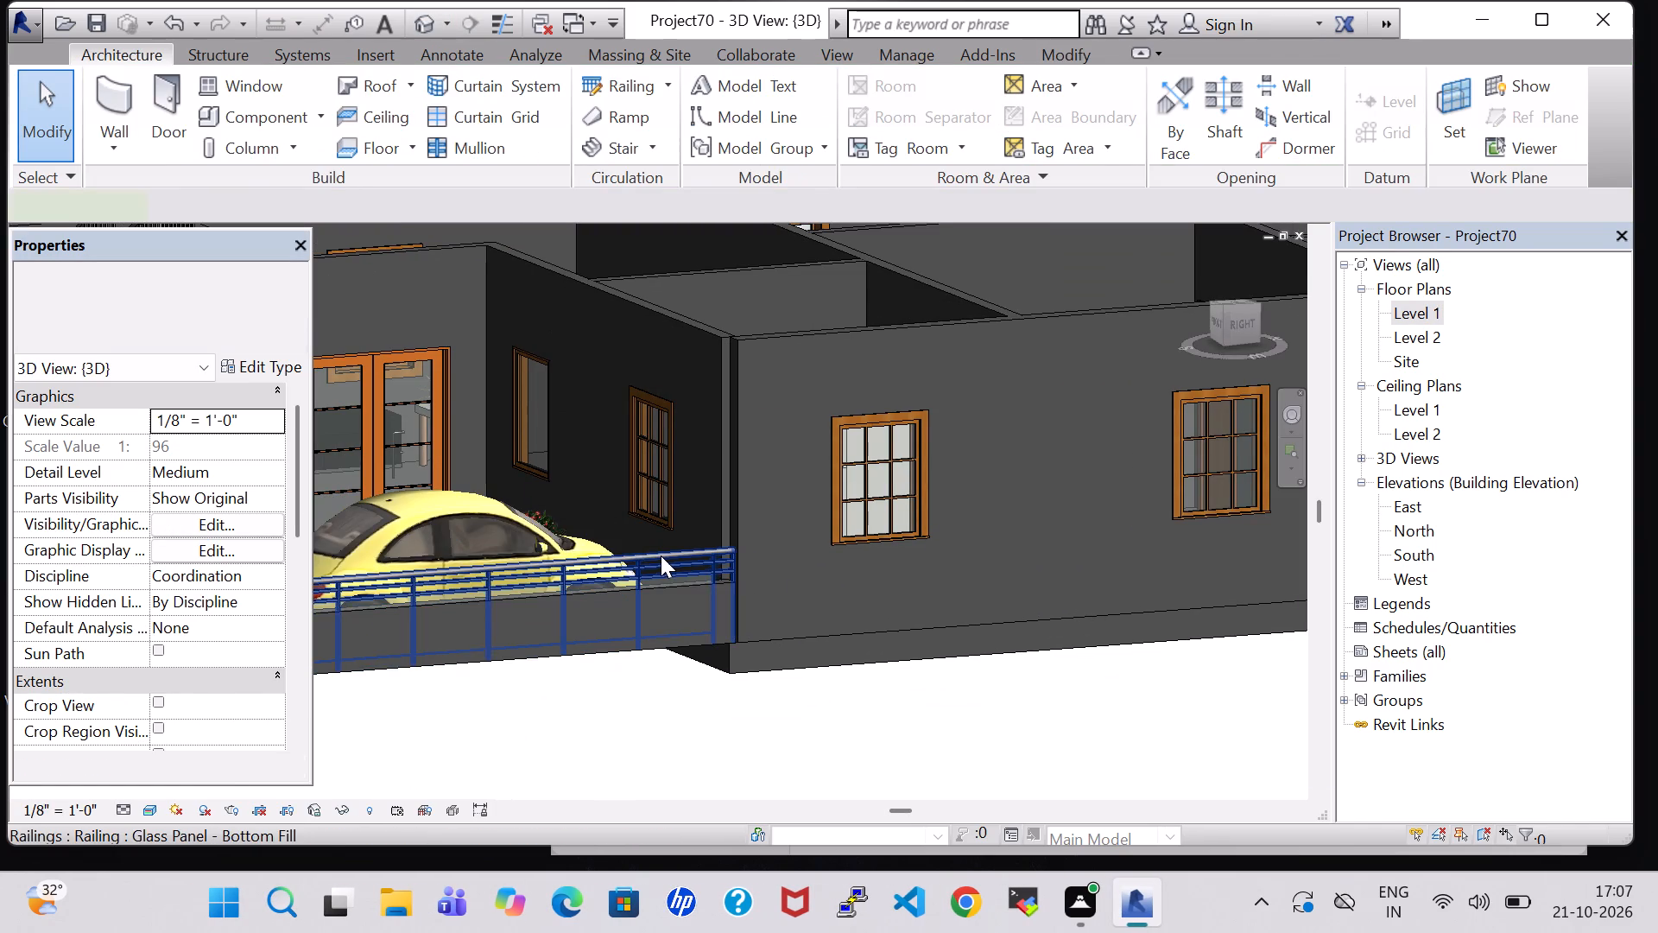
{"action": "left_click", "coordinate": [173, 445]}
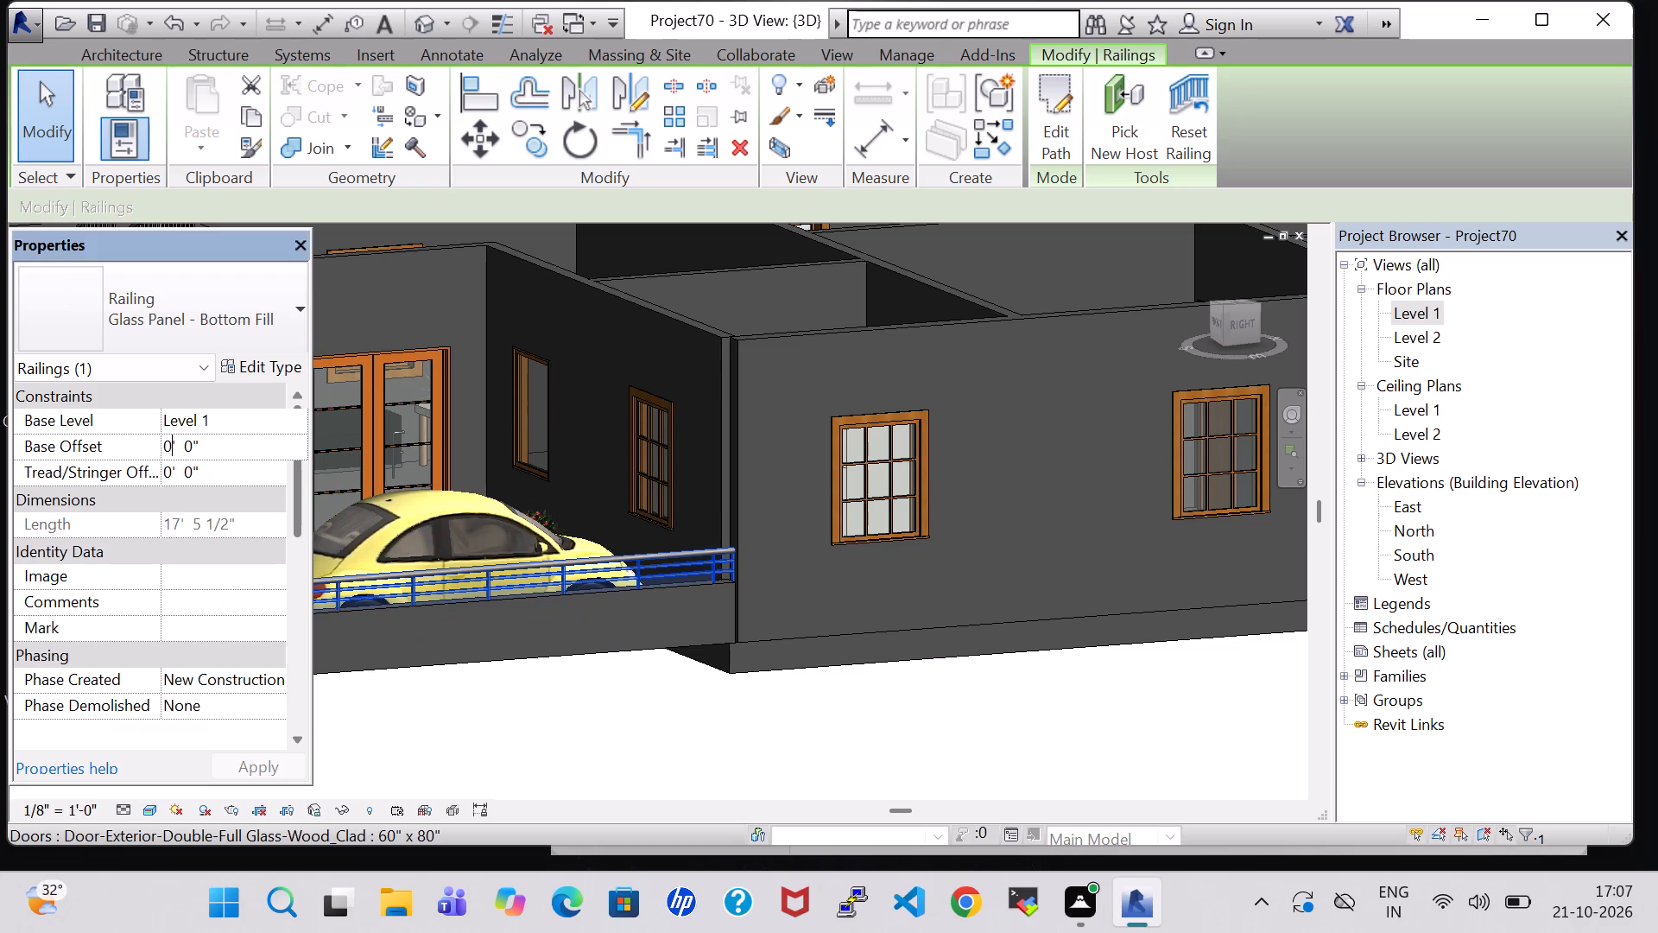
{"action": "key", "text": "BackSpace"}
{"action": "key", "text": "2"}
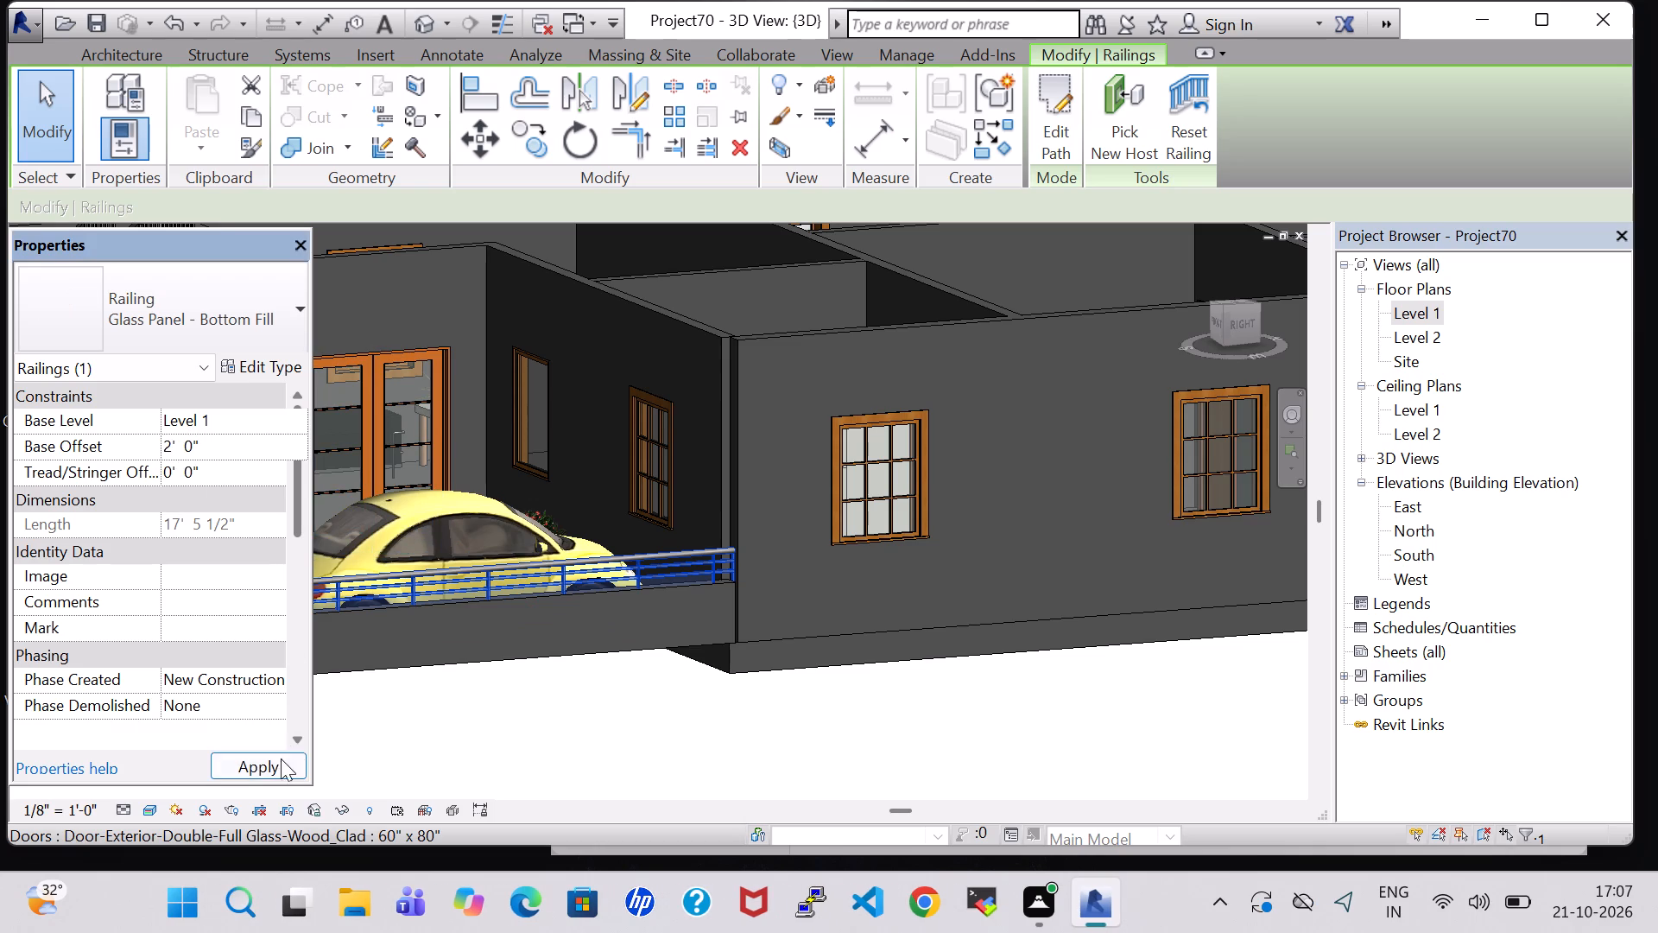
{"action": "left_click", "coordinate": [279, 762]}
{"action": "left_click", "coordinate": [440, 727]}
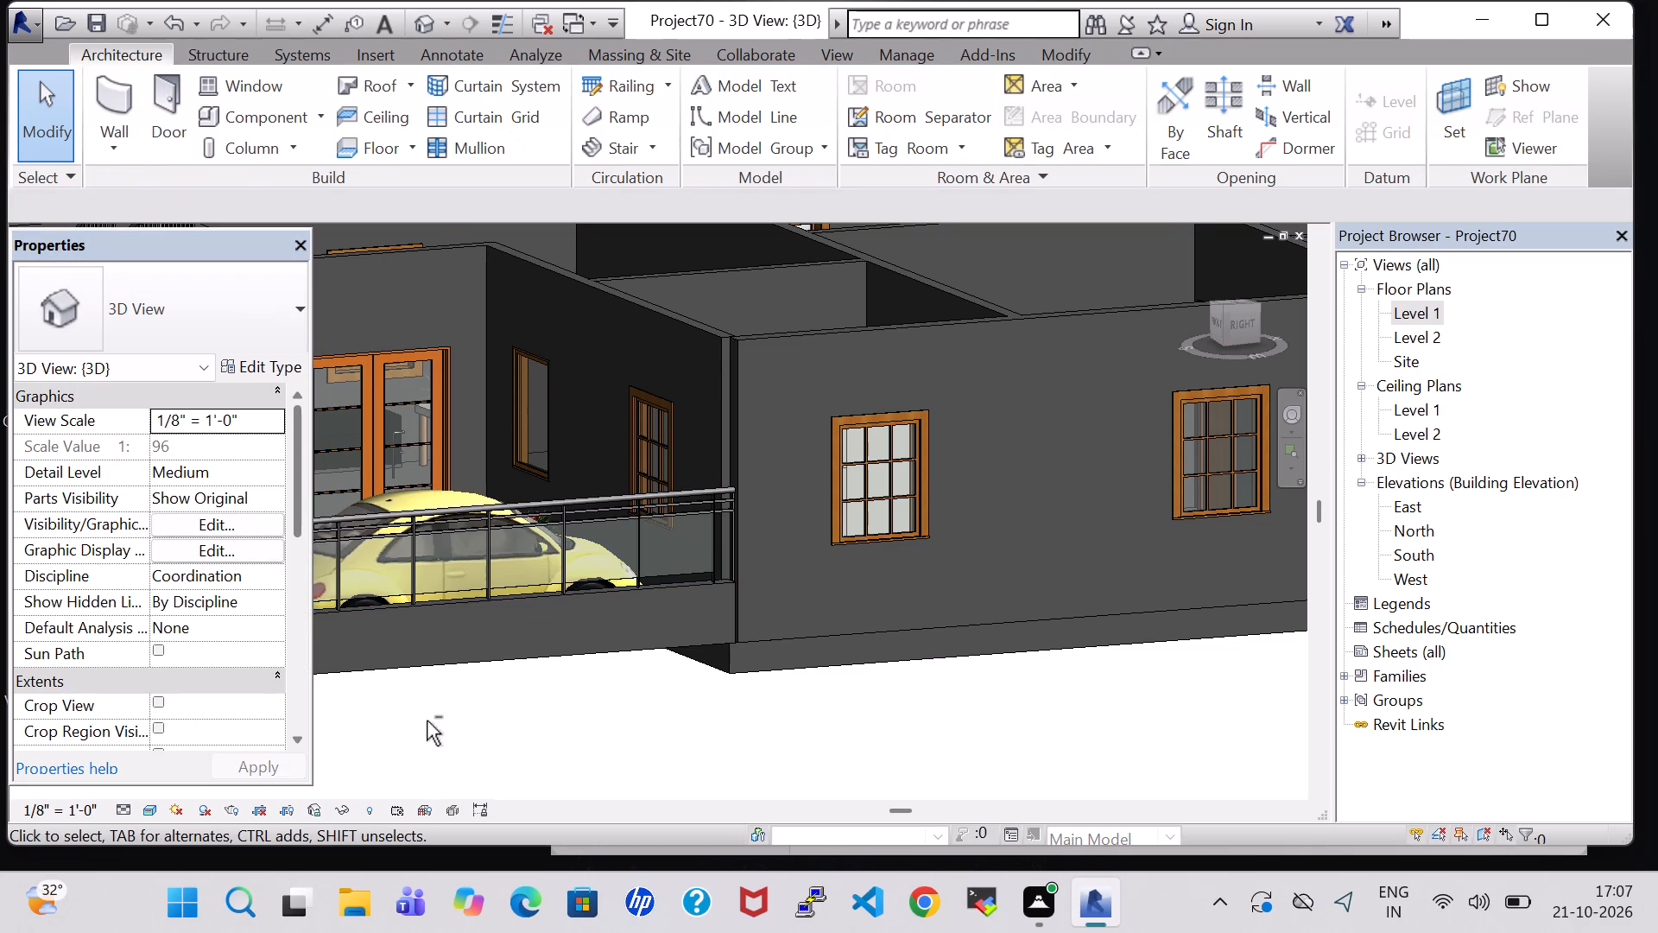
Examine the PARK area, the stair front and the side wall's railing in 3D, and the same area in the Level 1 floor plan.
{"action": "middle_click_drag", "start_coordinate": [427, 720], "coordinate": [578, 747], "text": "shift"}
{"action": "middle_click_drag", "start_coordinate": [422, 727], "coordinate": [522, 738]}
{"action": "middle_click", "coordinate": [522, 738]}
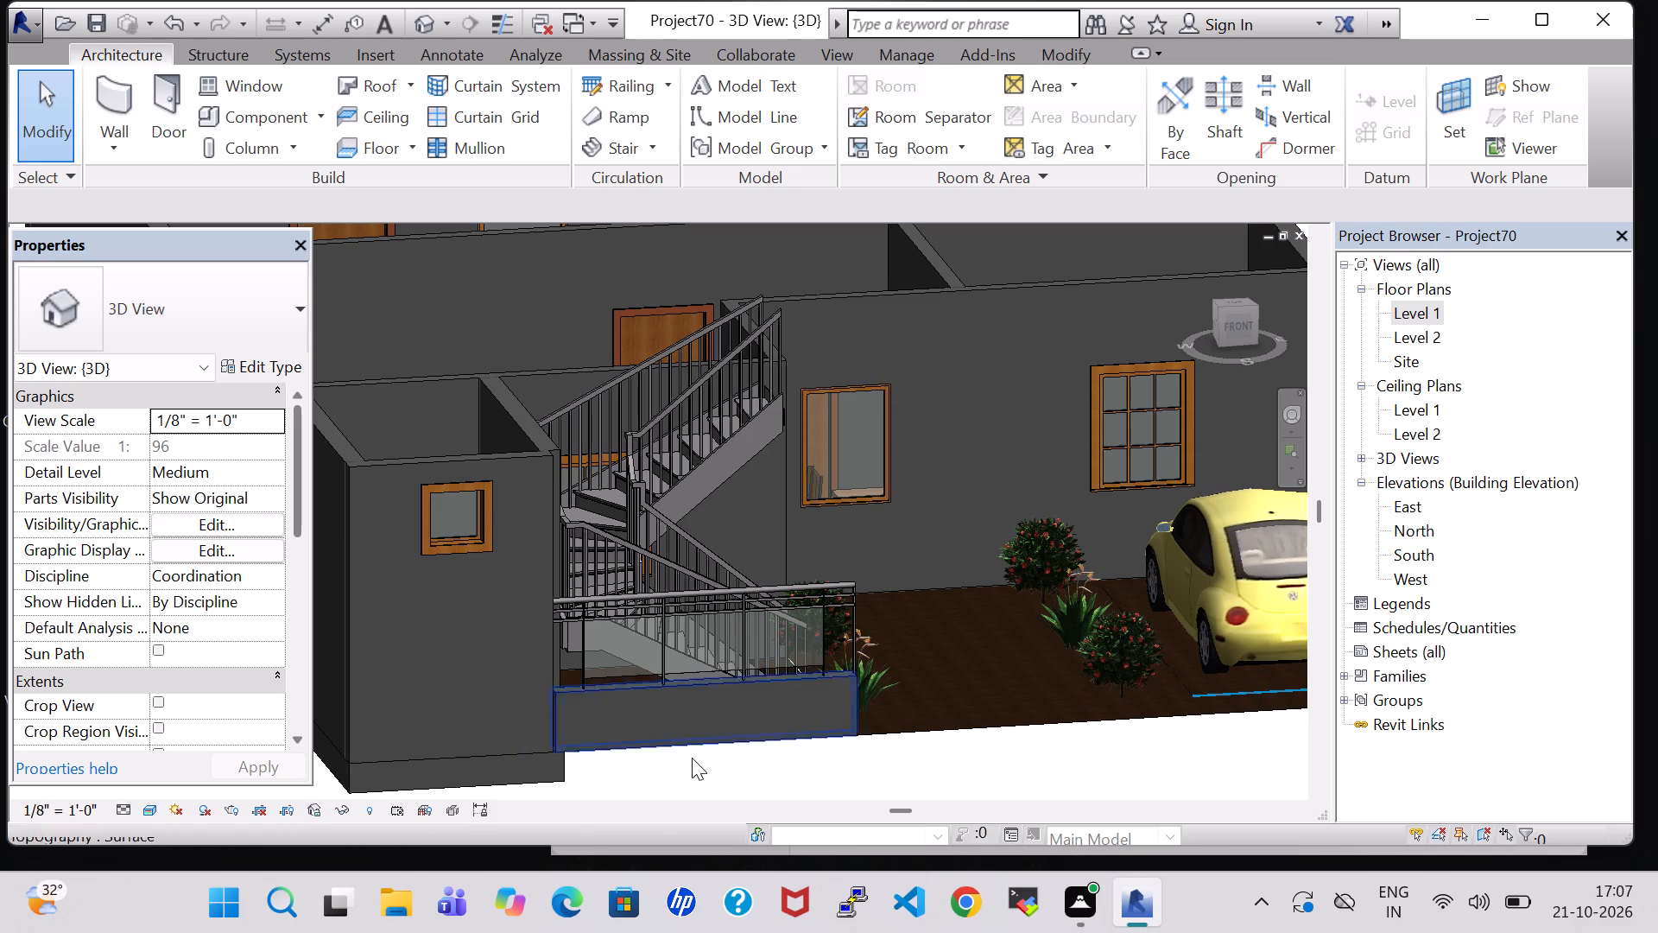
{"action": "left_click", "coordinate": [925, 773]}
{"action": "middle_click_drag", "start_coordinate": [925, 766], "coordinate": [866, 761]}
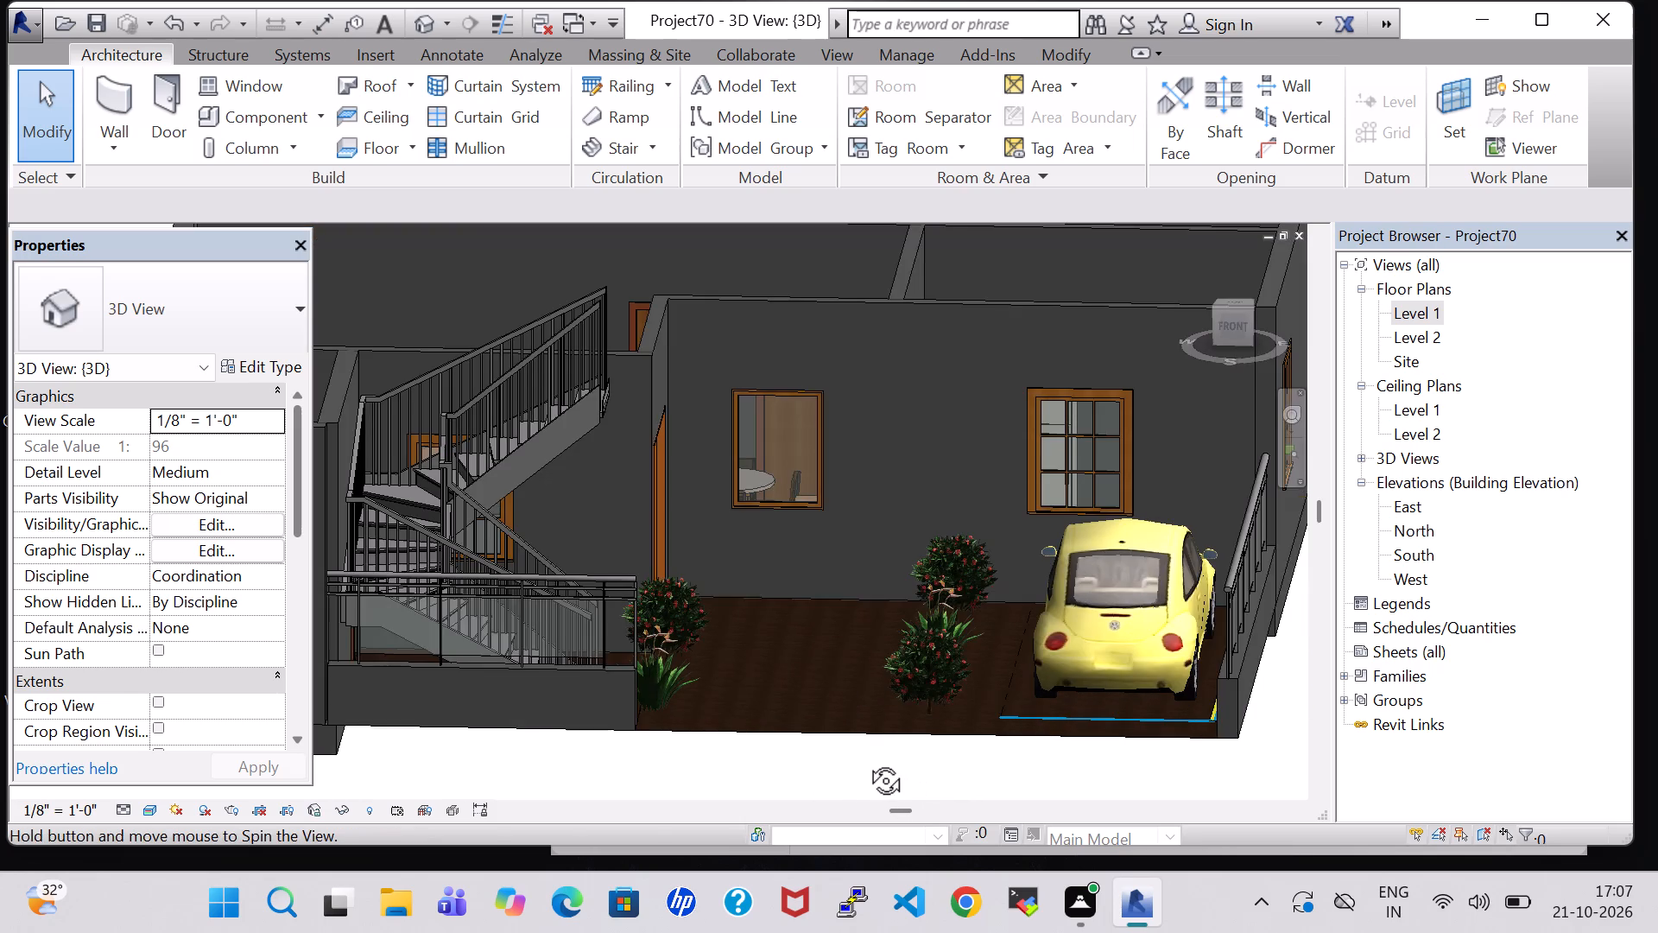
{"action": "middle_click_drag", "start_coordinate": [866, 761], "coordinate": [853, 761]}
{"action": "scroll", "coordinate": [854, 761], "scroll_direction": "up", "scroll_amount": 1}
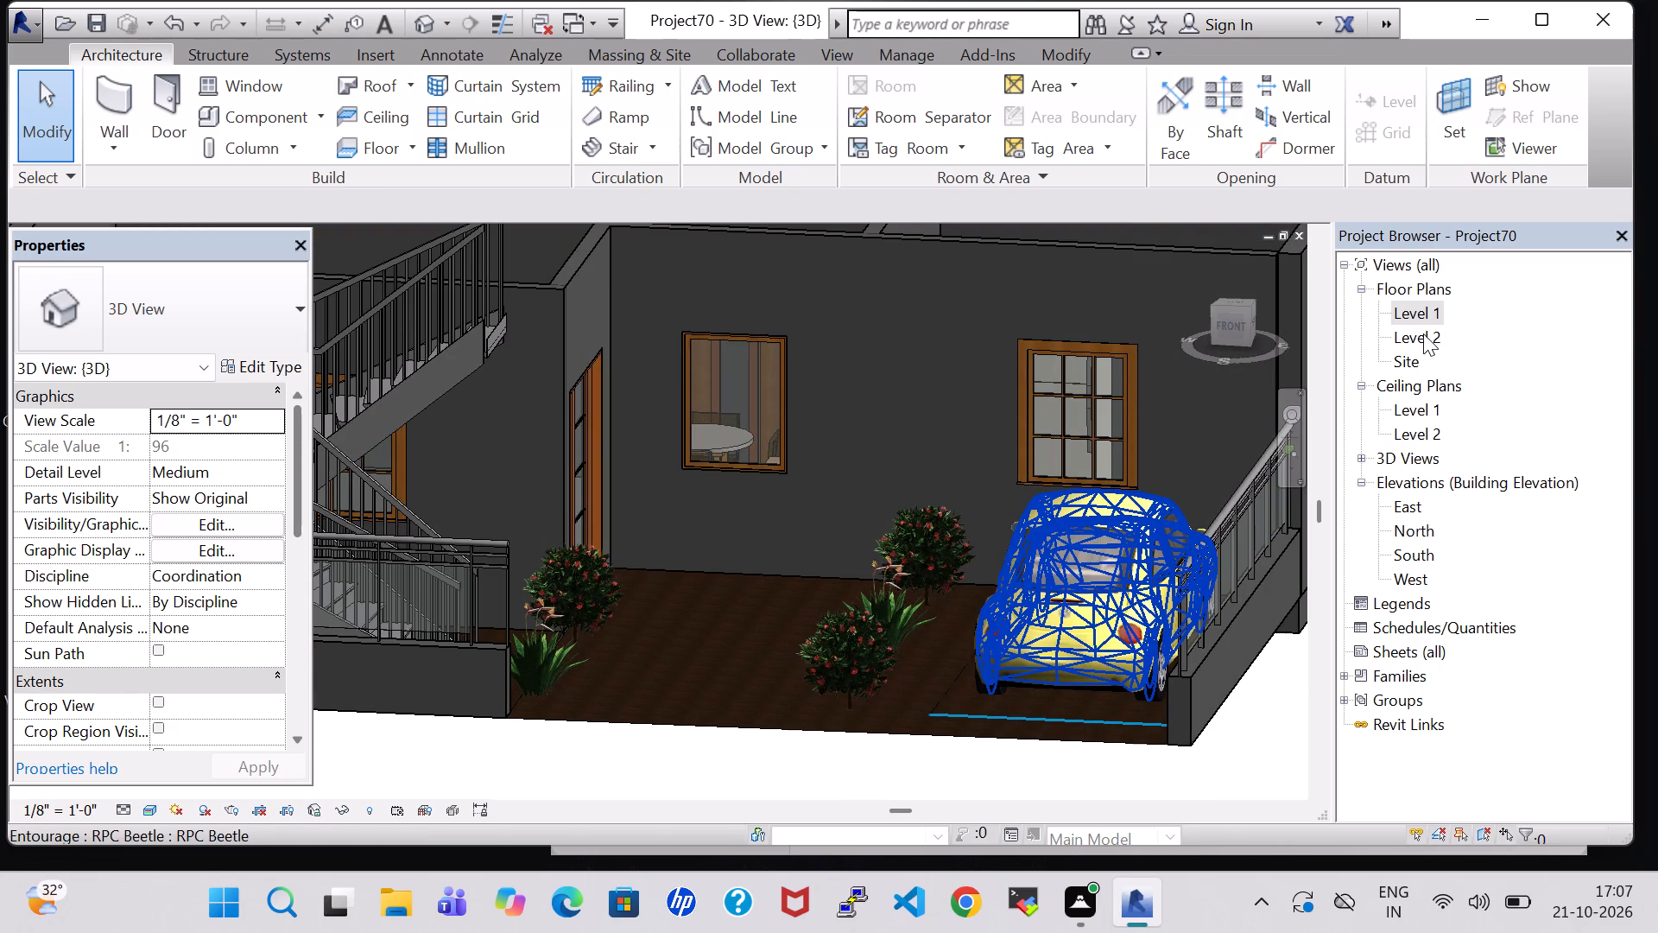
{"action": "double_click", "coordinate": [1423, 314]}
{"action": "scroll", "coordinate": [1247, 474], "scroll_direction": "down", "scroll_amount": 3}
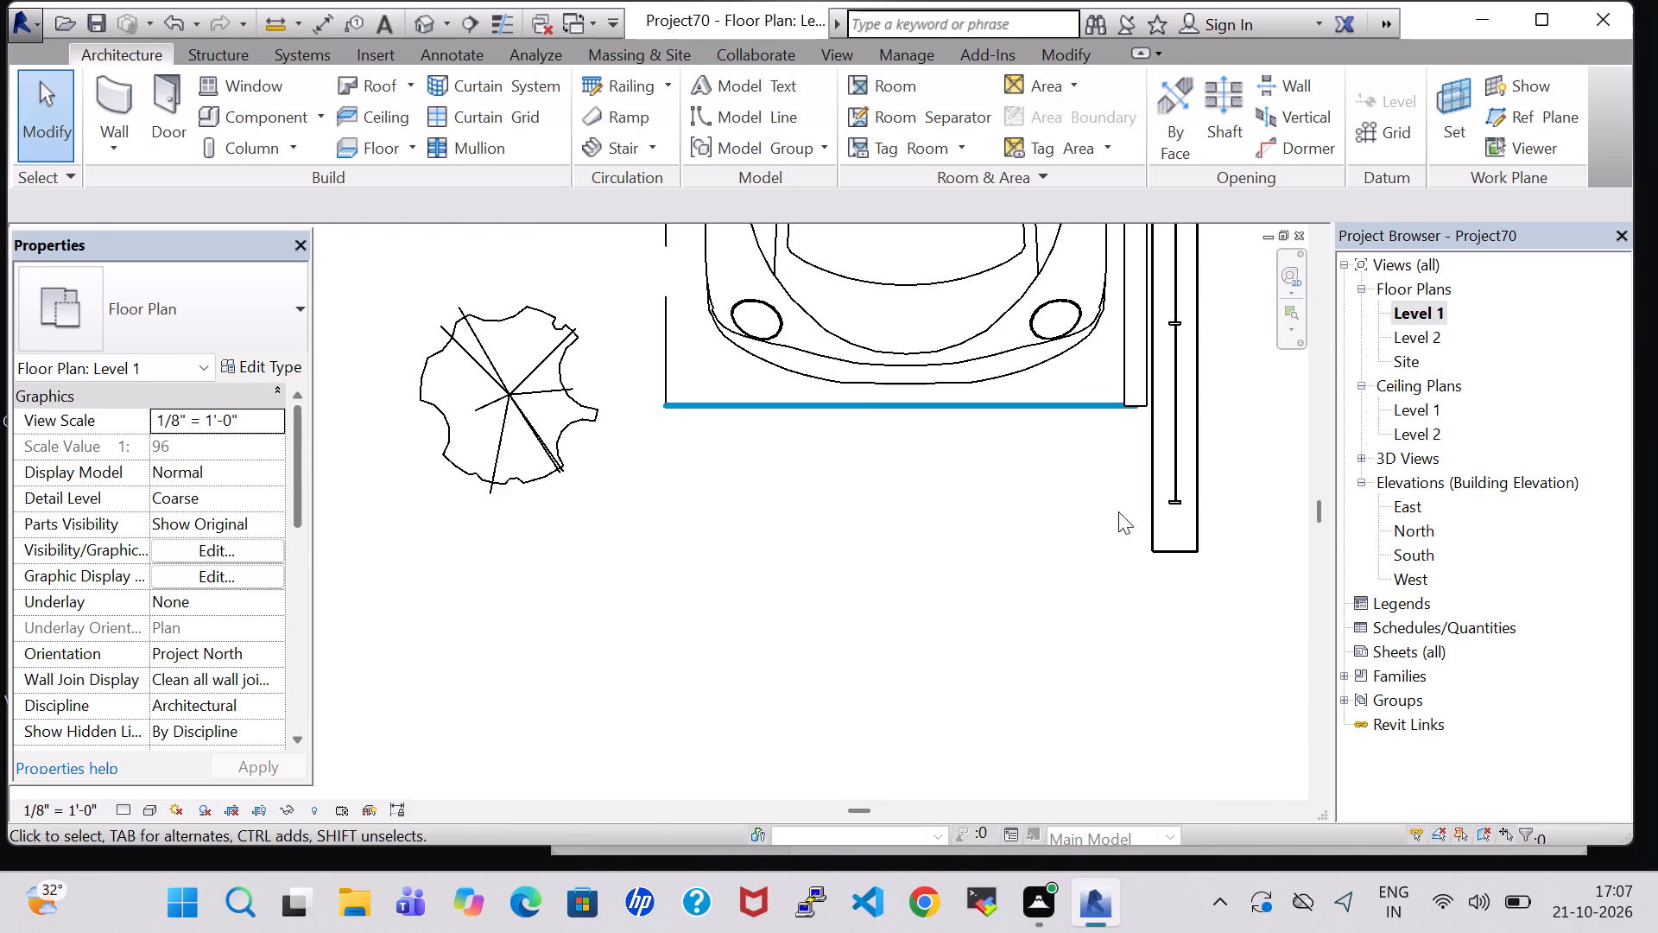
{"action": "scroll", "coordinate": [1118, 511], "scroll_direction": "down", "scroll_amount": 4}
{"action": "middle_click_drag", "start_coordinate": [871, 544], "coordinate": [921, 775]}
{"action": "scroll", "coordinate": [921, 775], "scroll_direction": "down", "scroll_amount": 2}
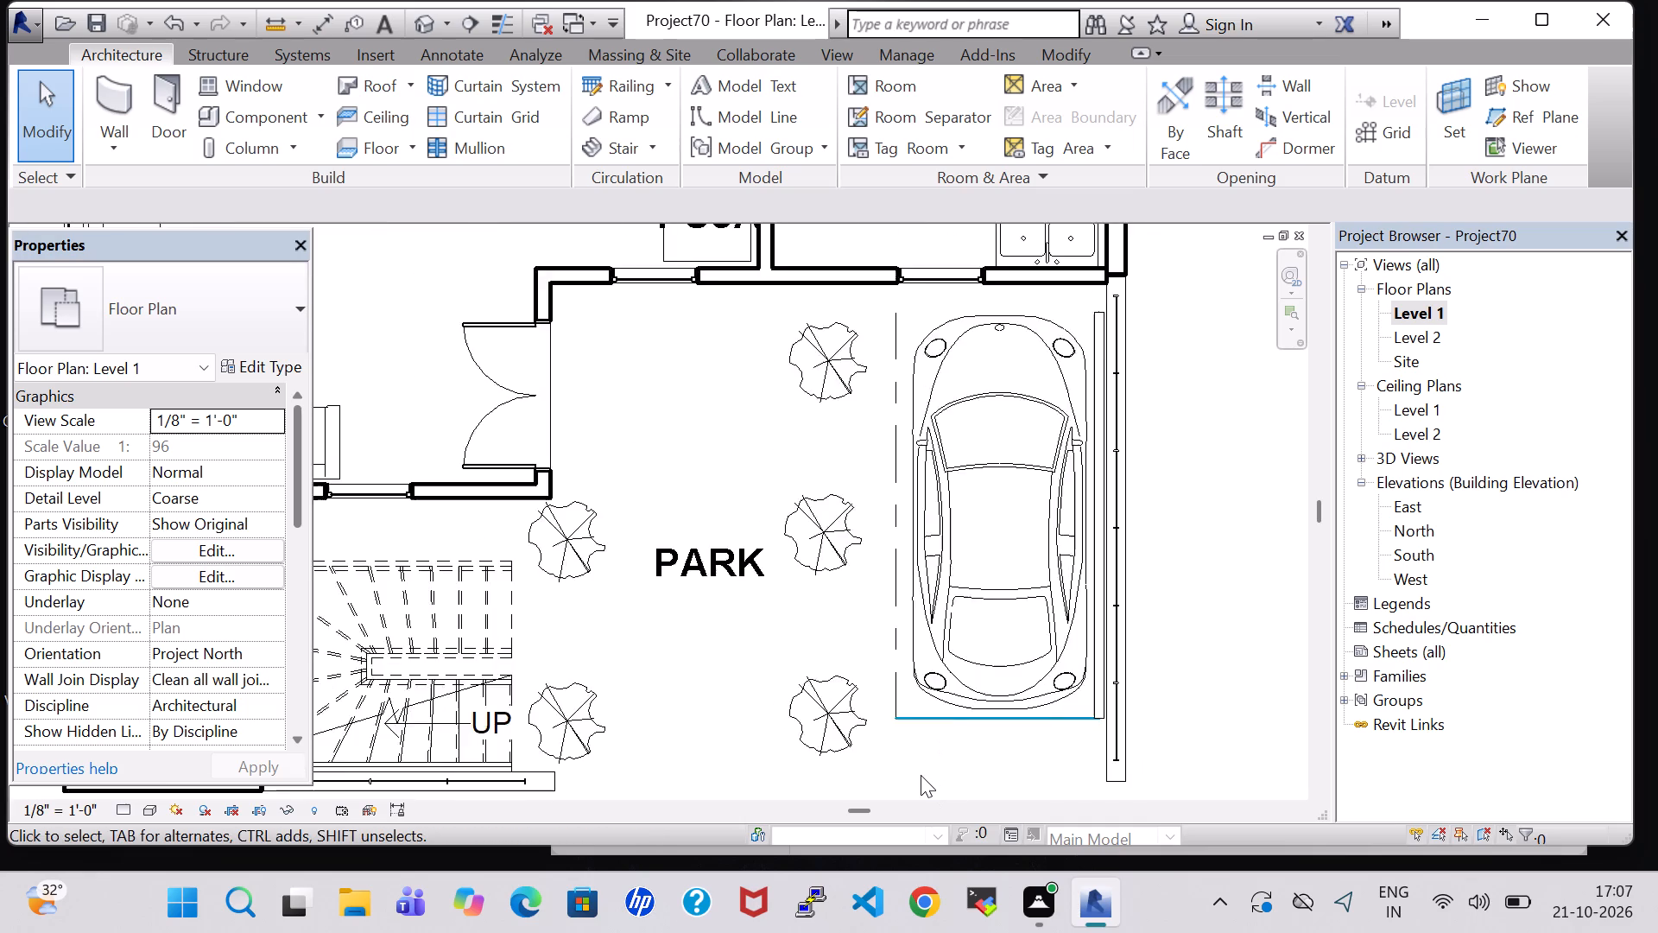
{"action": "scroll", "coordinate": [921, 775], "scroll_direction": "down", "scroll_amount": 2}
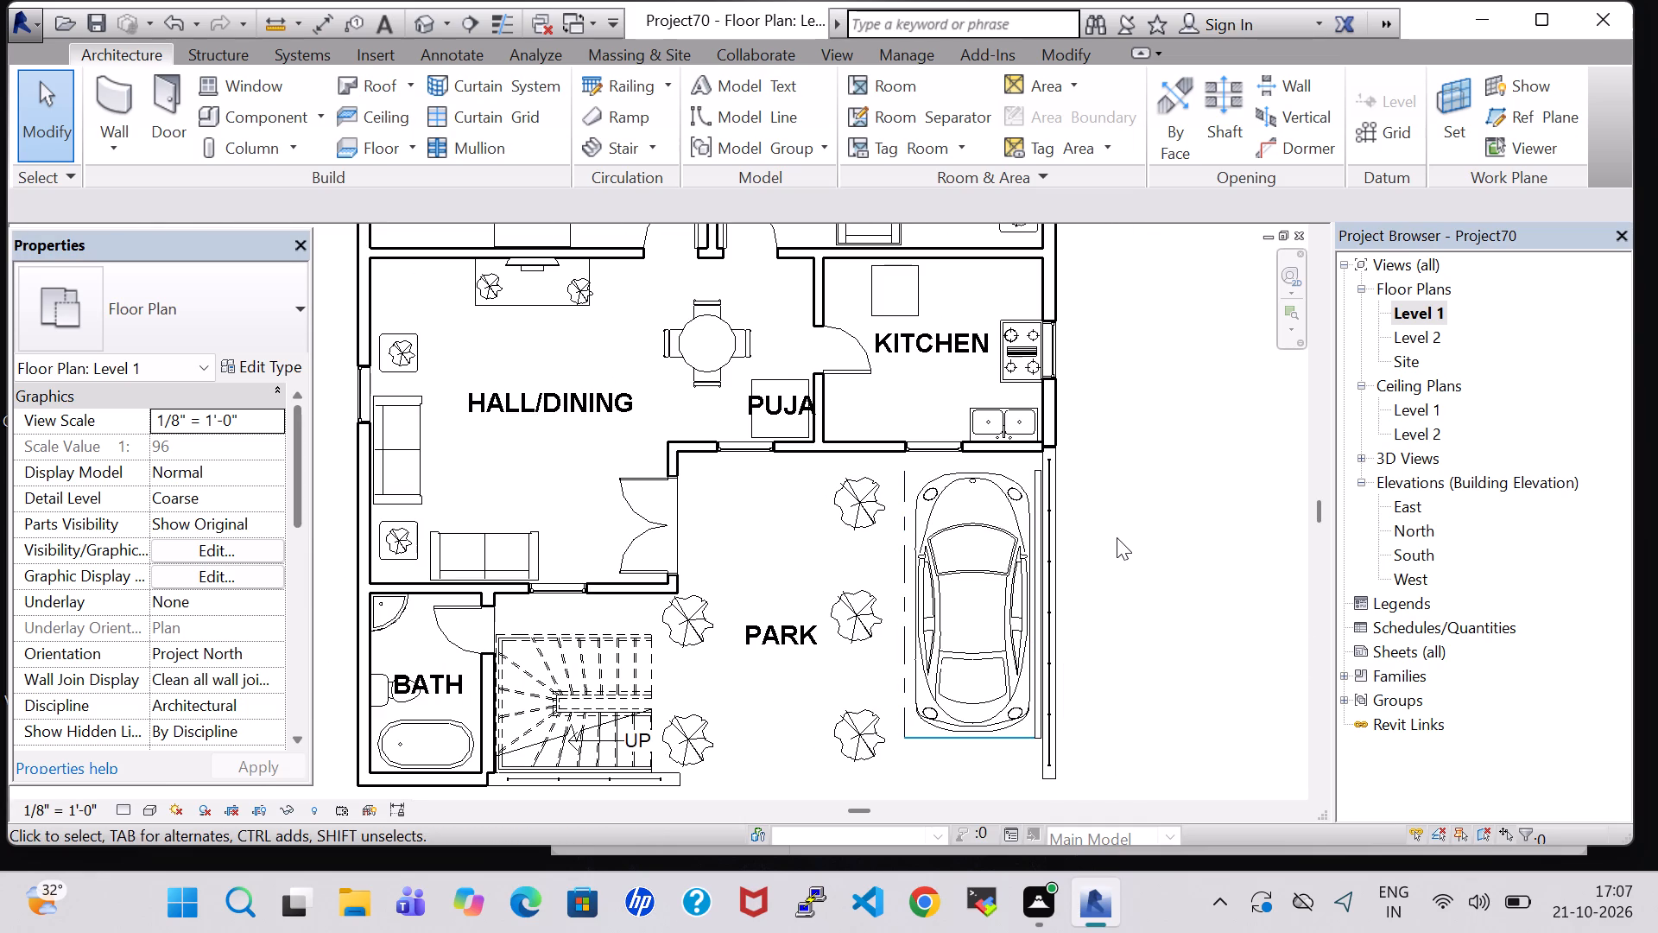
{"action": "left_click", "coordinate": [1117, 537]}
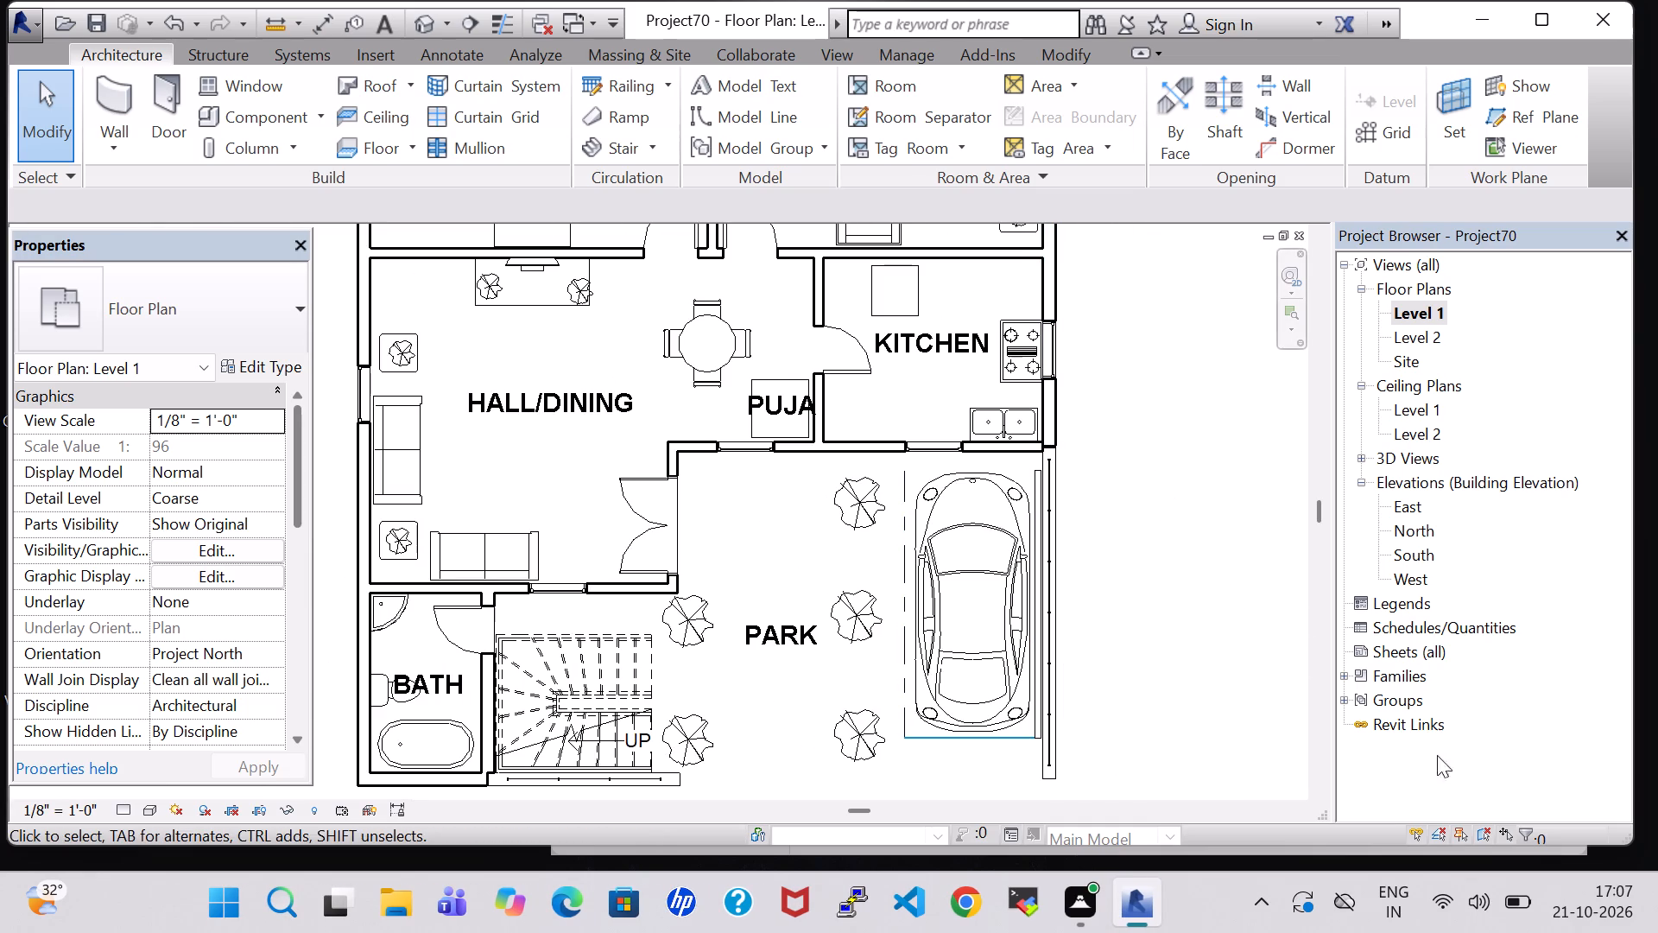
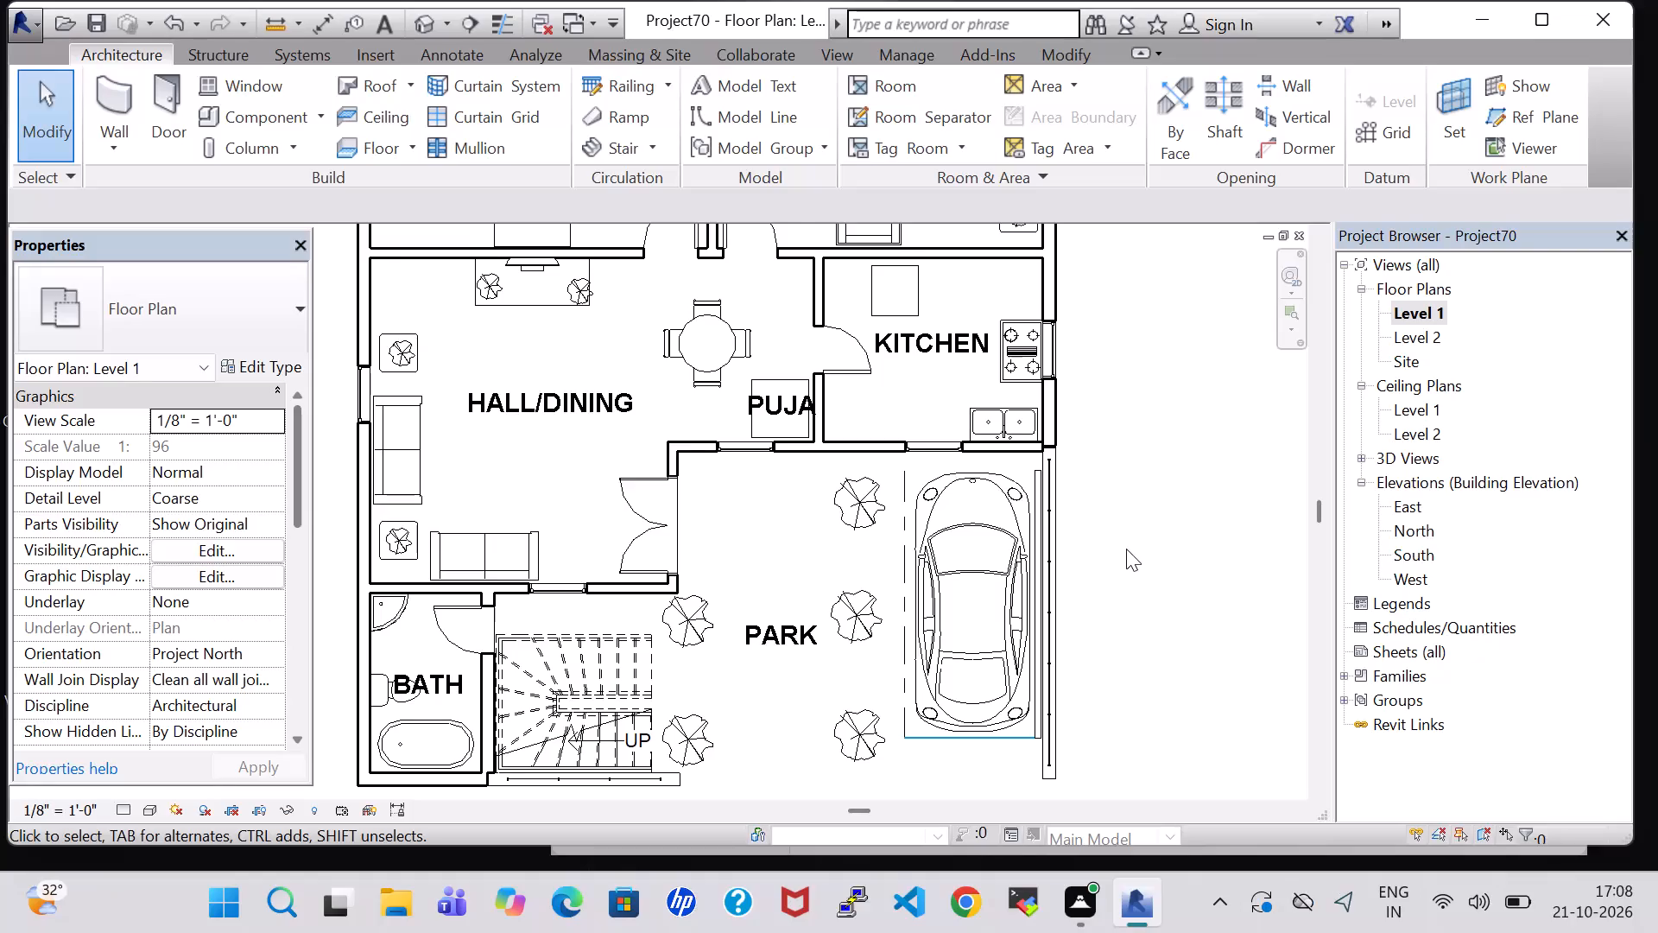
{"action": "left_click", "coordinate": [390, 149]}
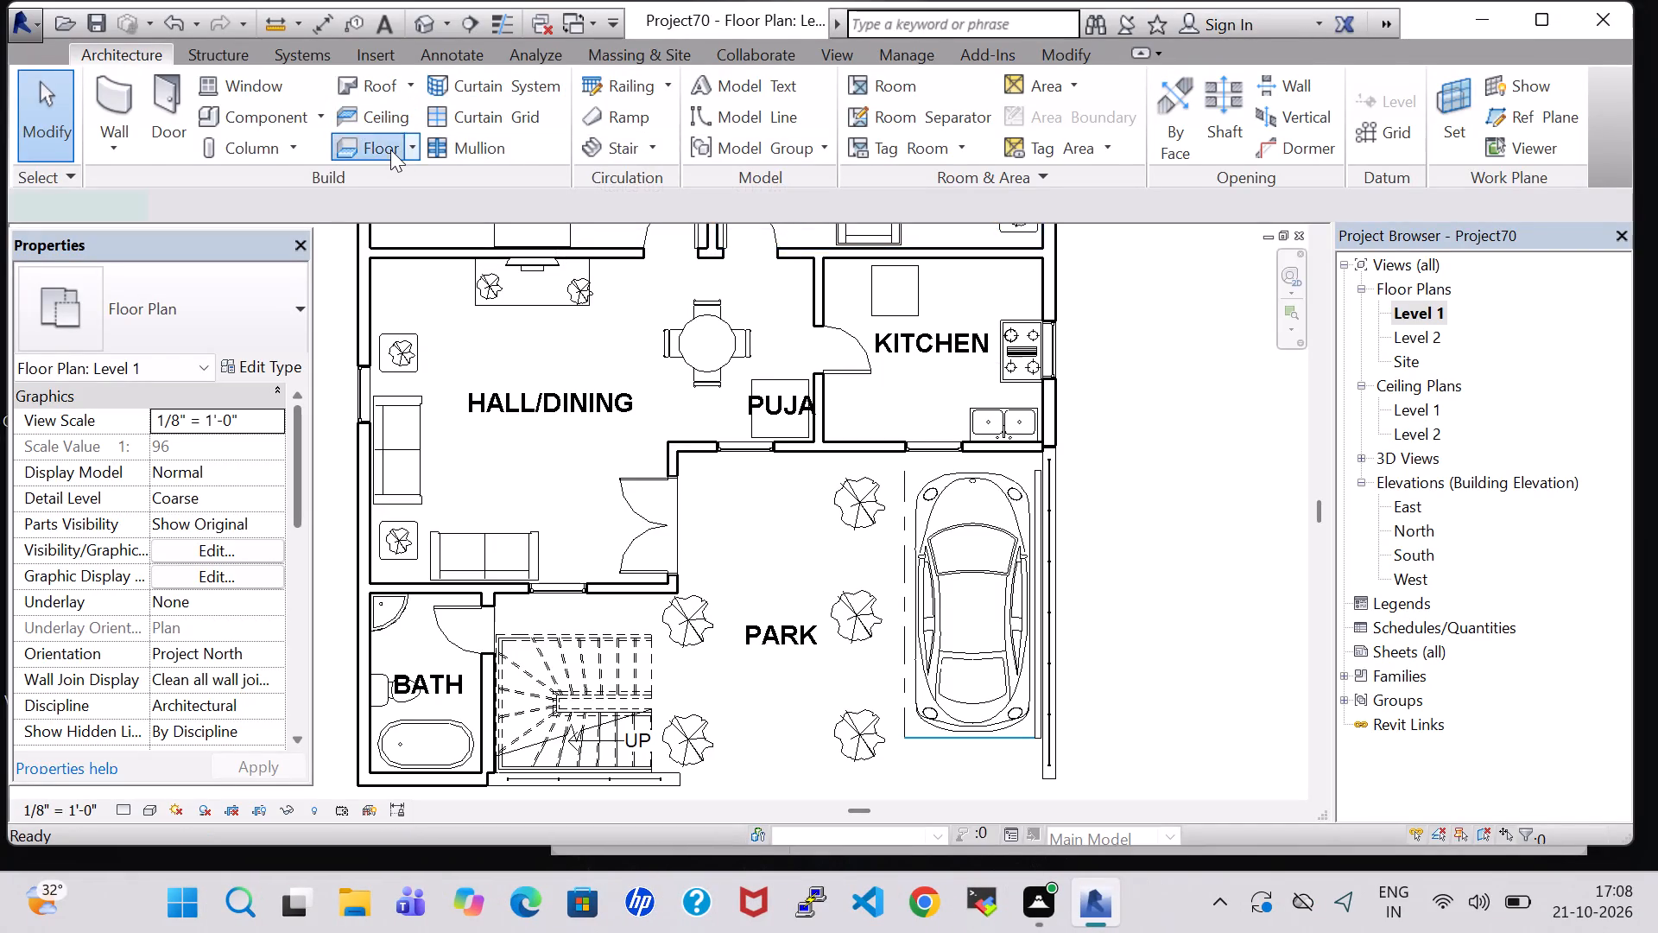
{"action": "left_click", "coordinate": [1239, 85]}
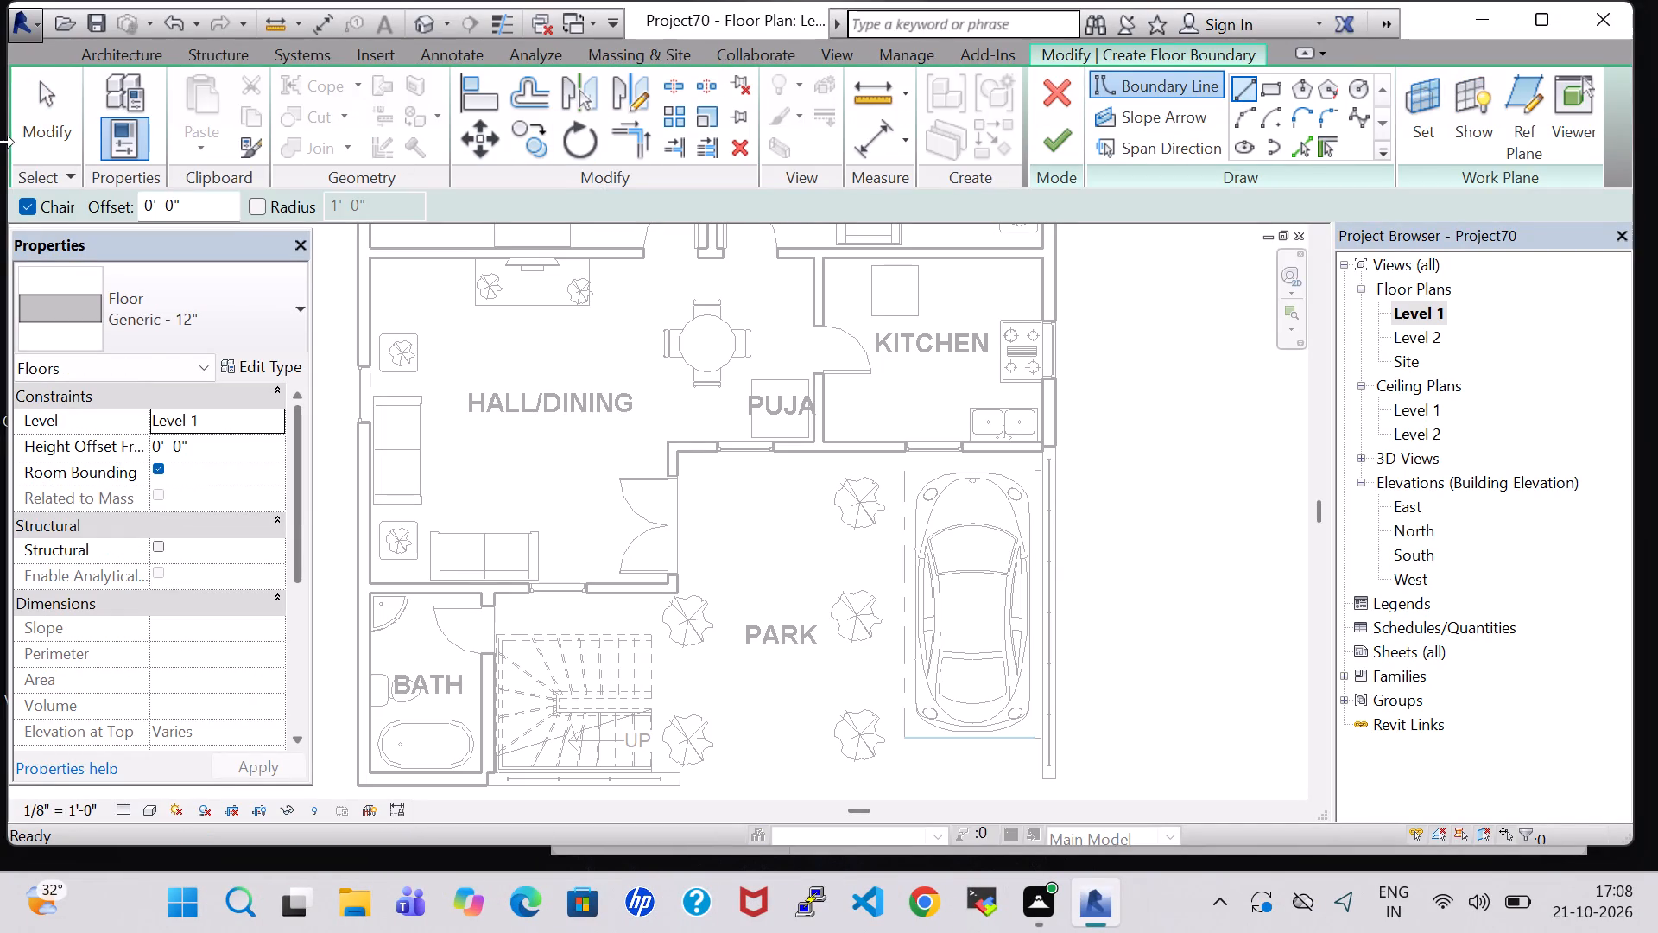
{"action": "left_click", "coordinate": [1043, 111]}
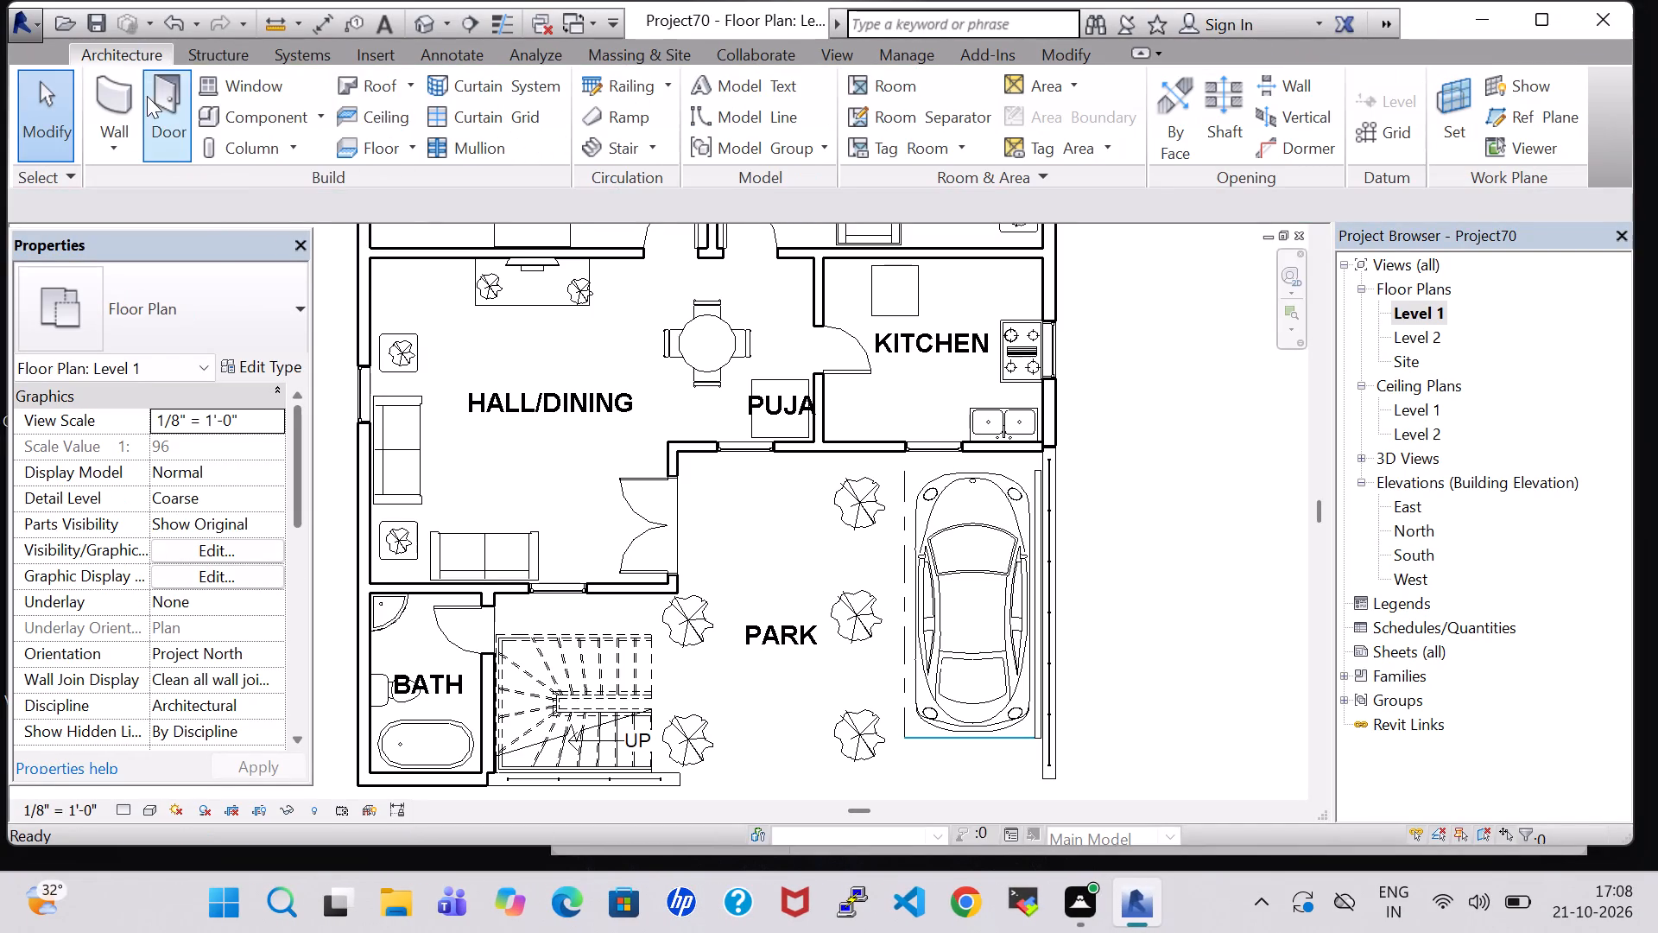
Start a footprint roof on Level 2 without defined slope, drawing its boundary along the rear wall and down to the kitchen's outer corner.
{"action": "left_click", "coordinate": [355, 83]}
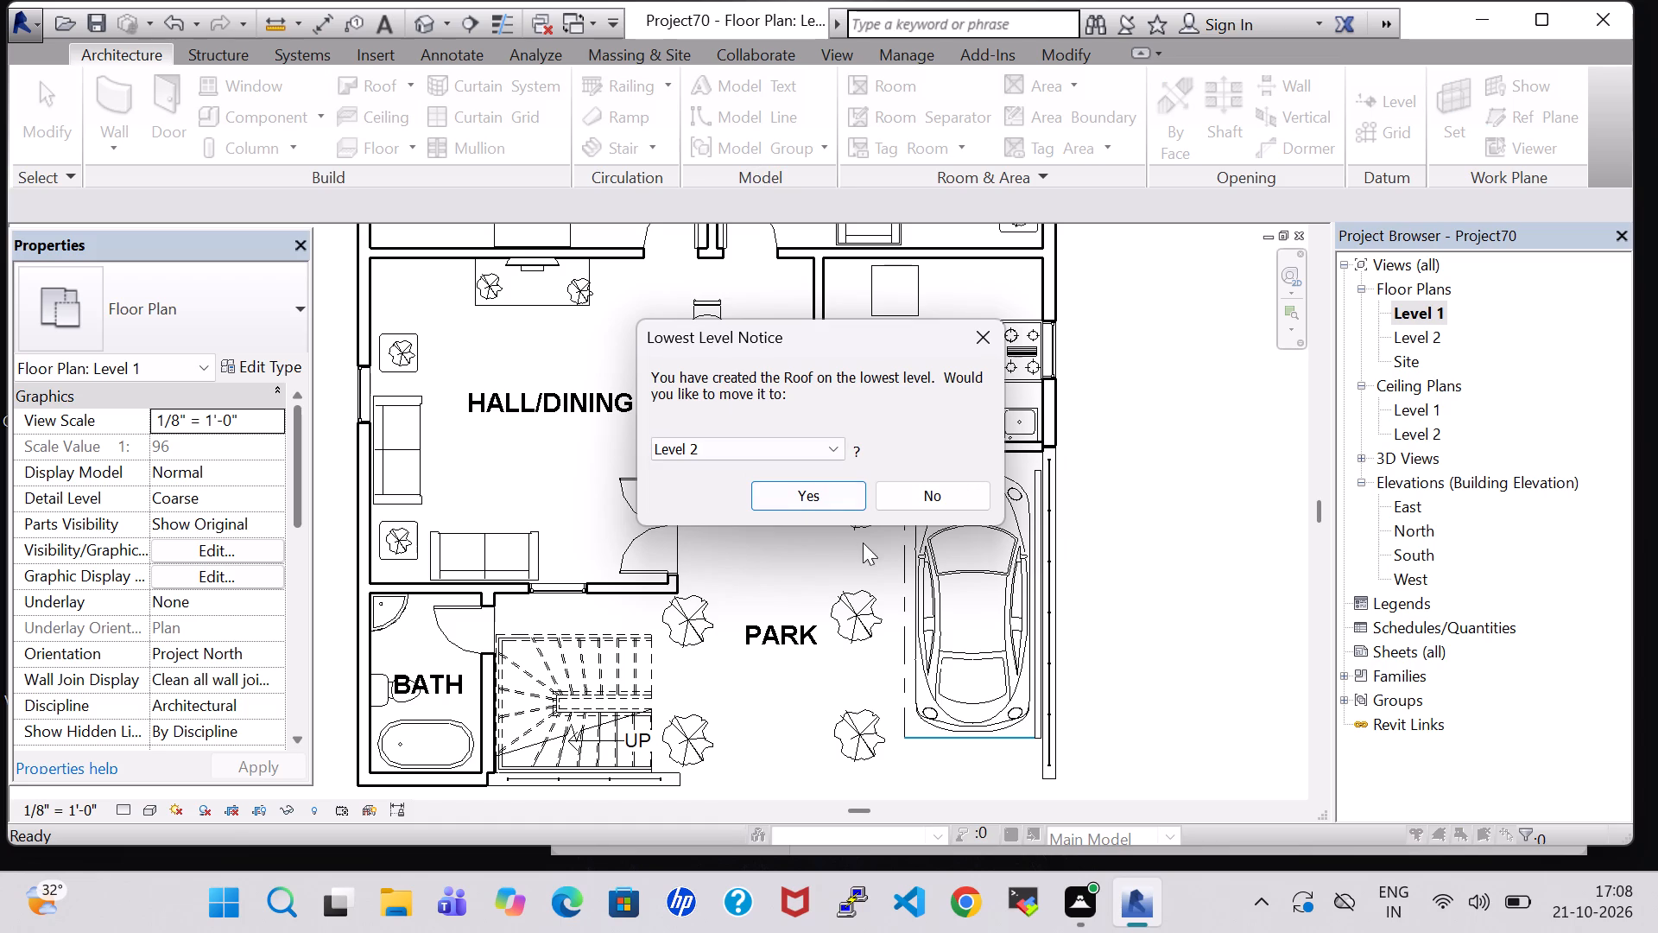
{"action": "left_click", "coordinate": [825, 490]}
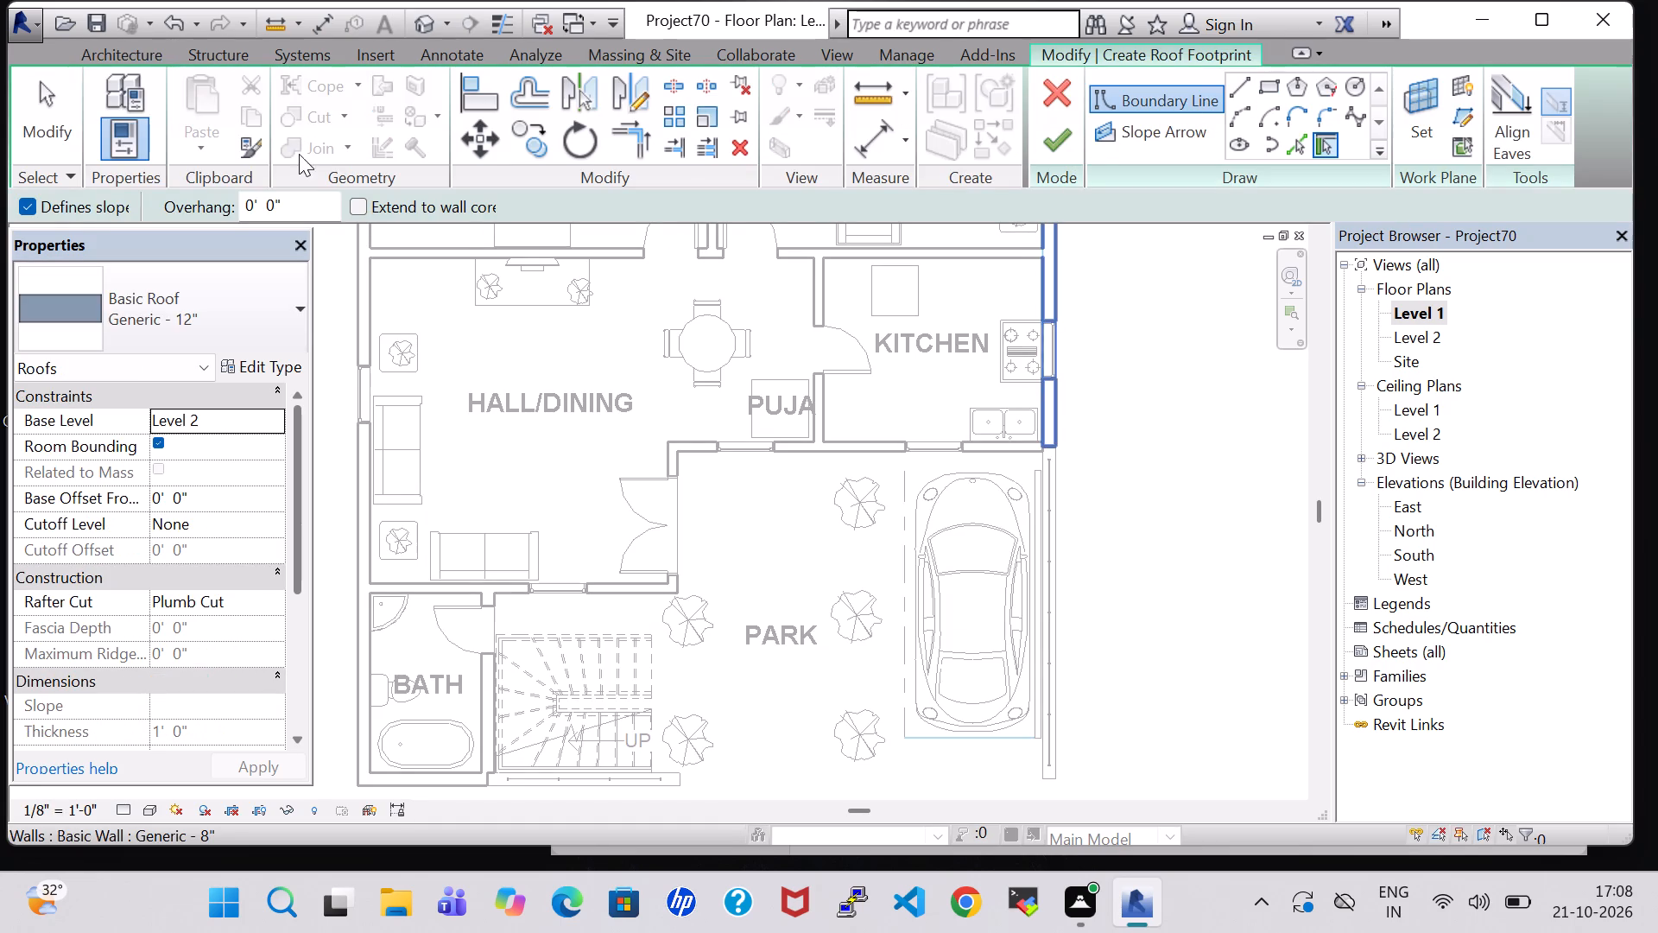
{"action": "left_click", "coordinate": [37, 206]}
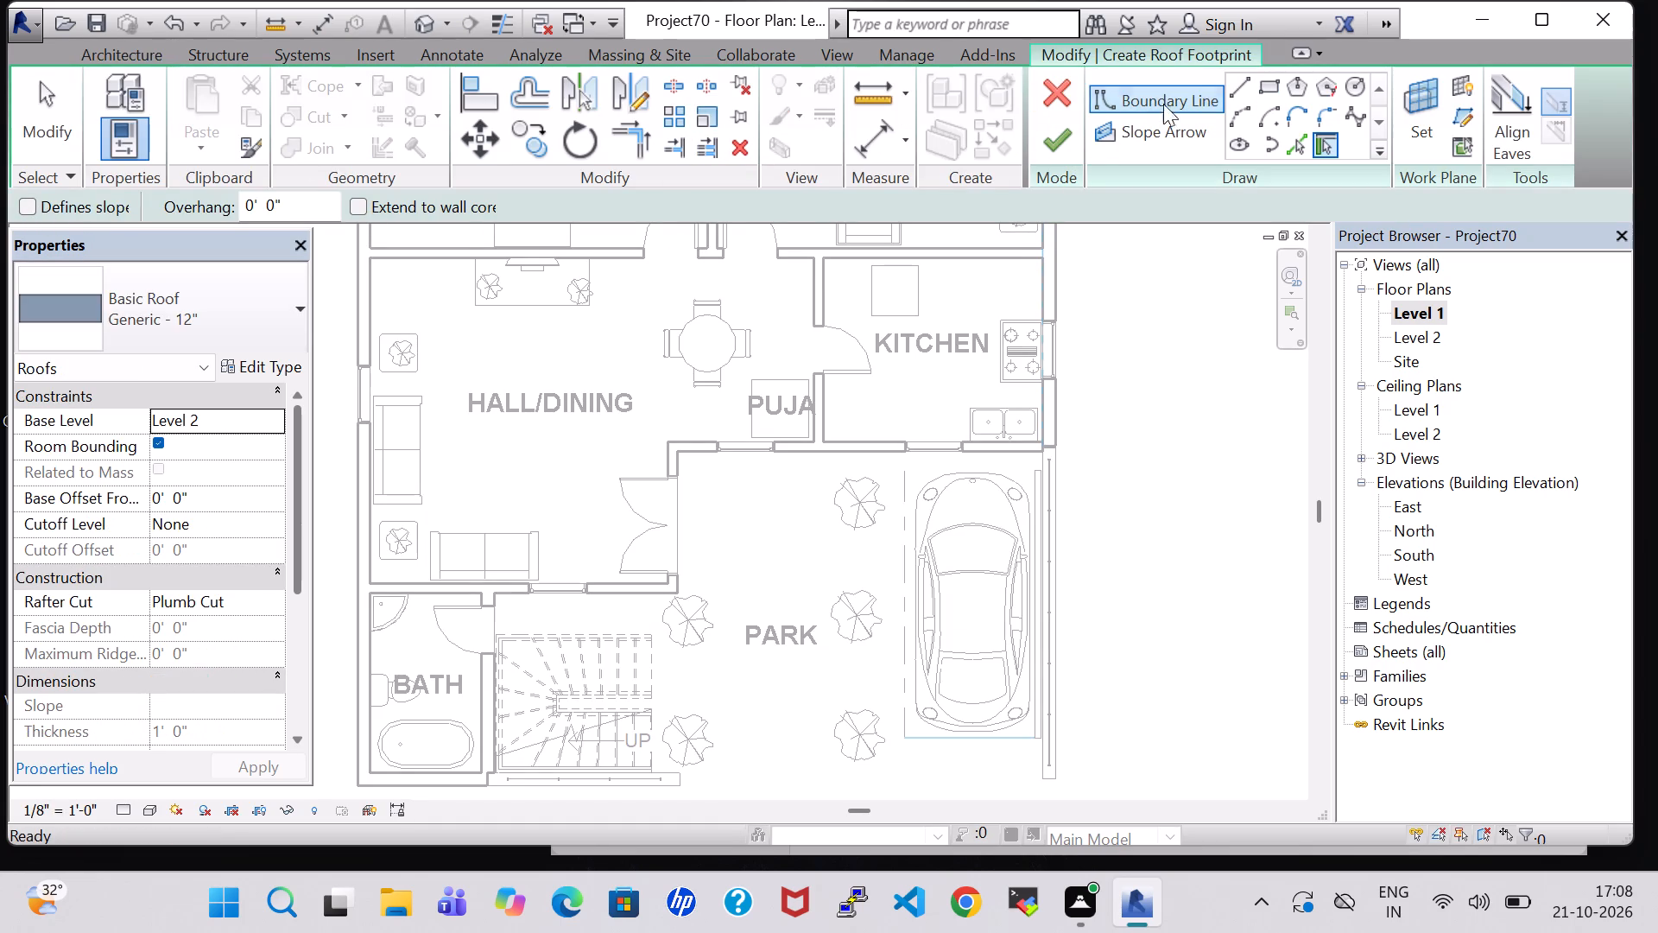
{"action": "left_click", "coordinate": [1252, 88]}
{"action": "scroll", "coordinate": [1182, 368], "scroll_direction": "down", "scroll_amount": 3}
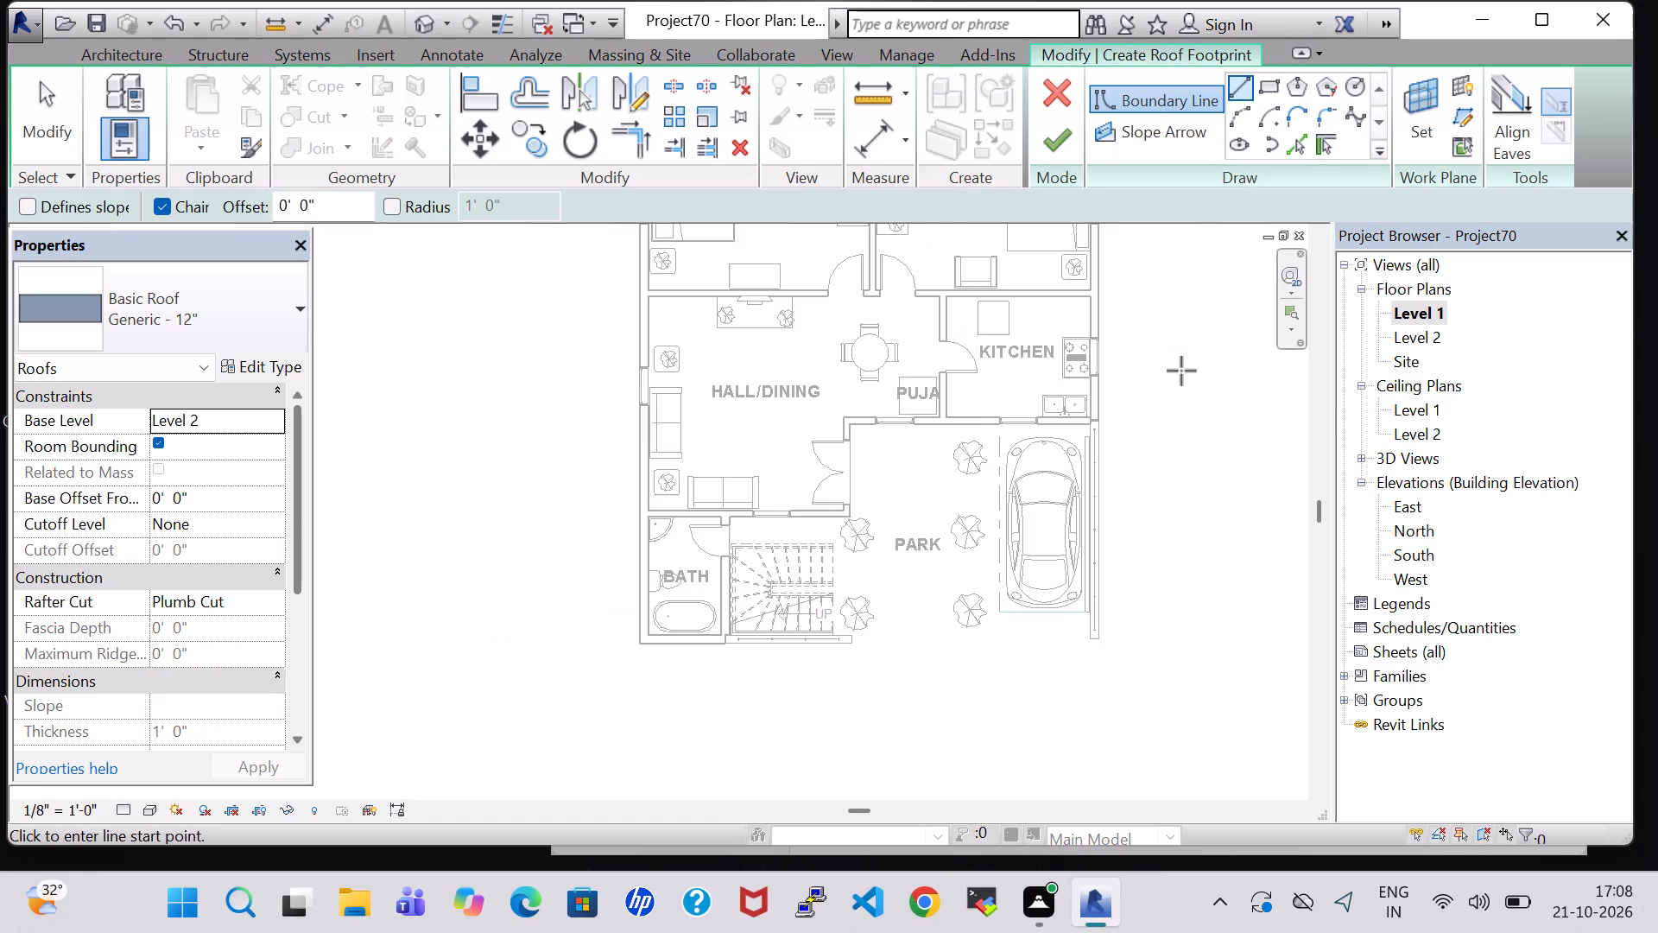
{"action": "middle_click_drag", "start_coordinate": [1181, 371], "coordinate": [1195, 608]}
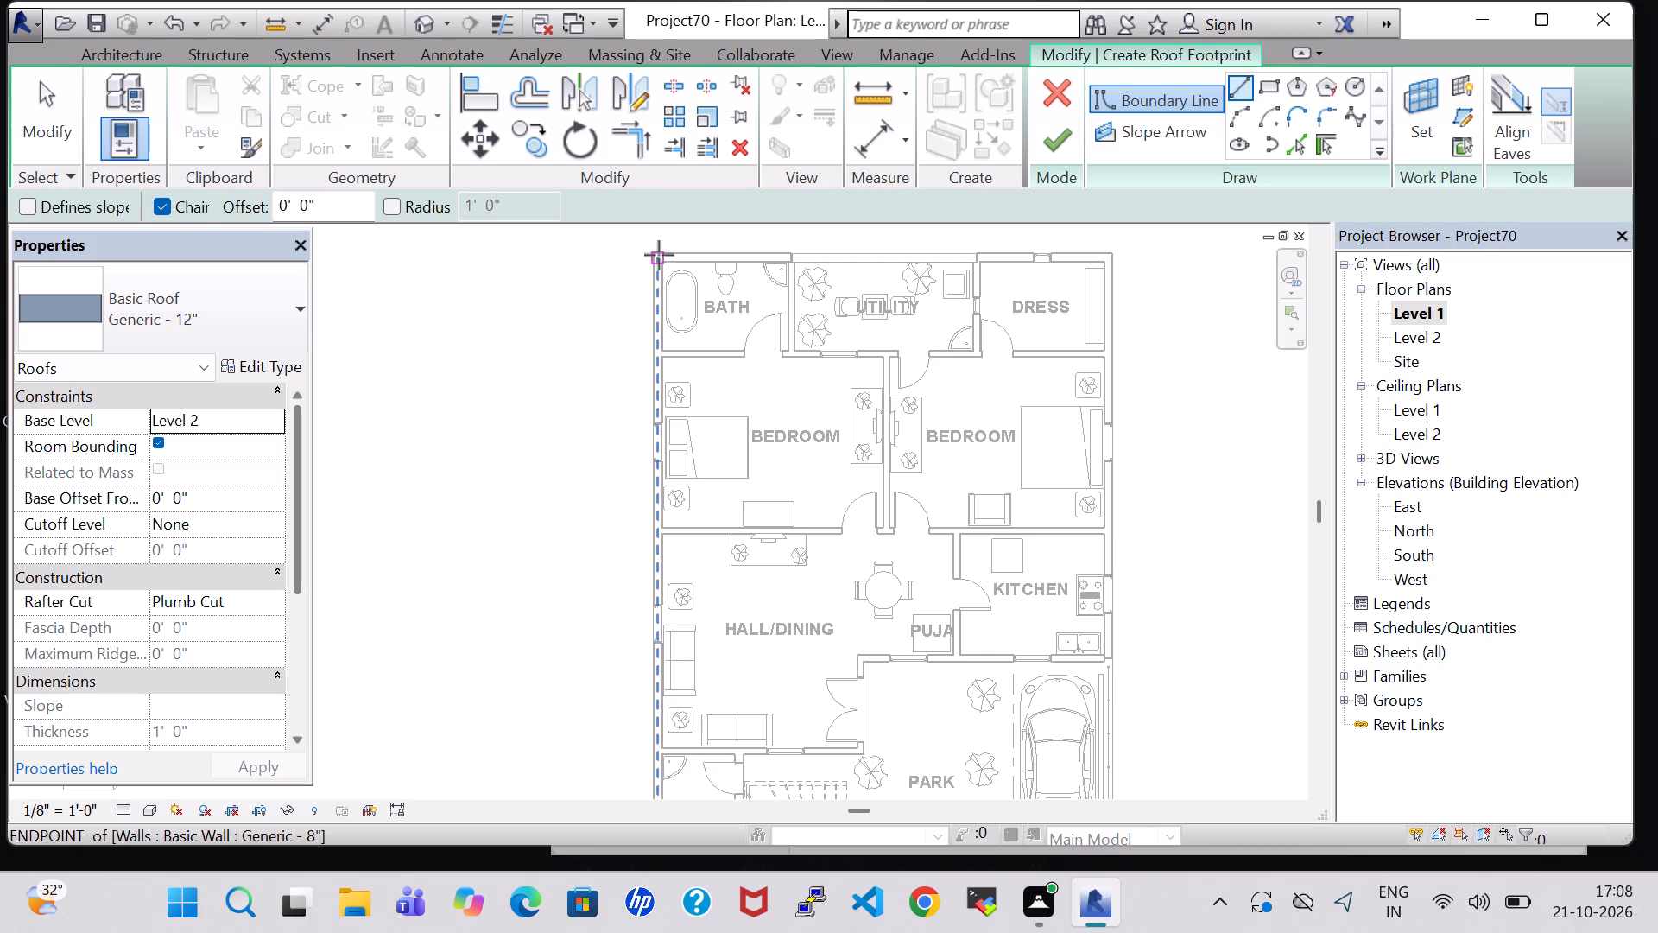
{"action": "left_click", "coordinate": [656, 254]}
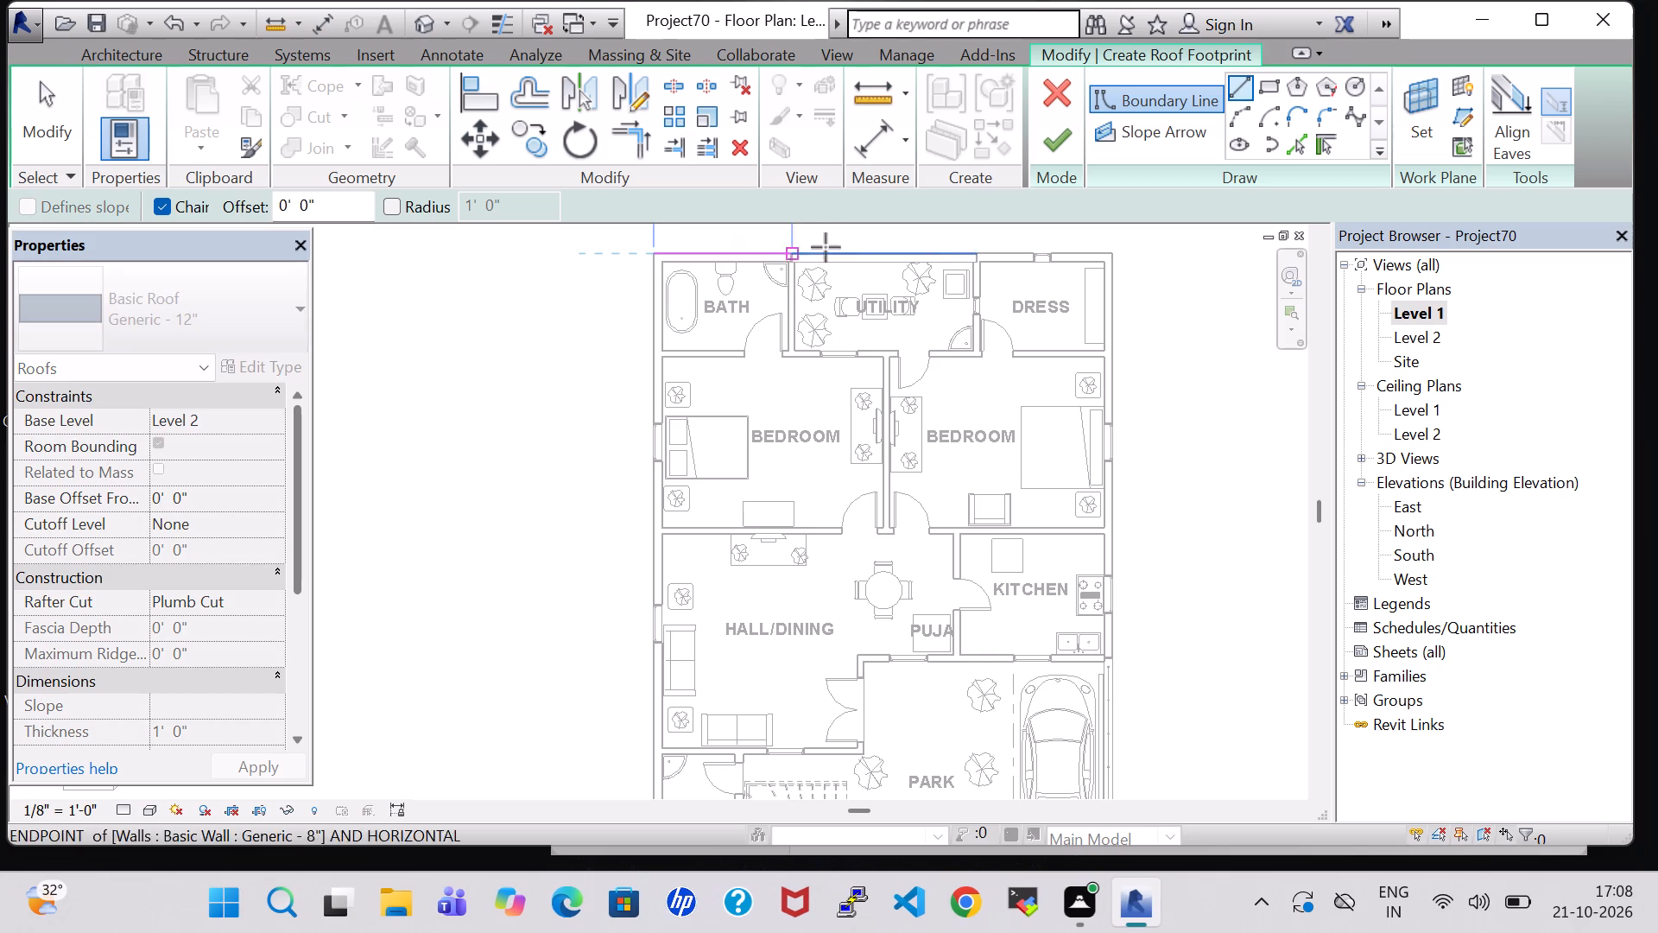
{"action": "left_click", "coordinate": [1111, 253]}
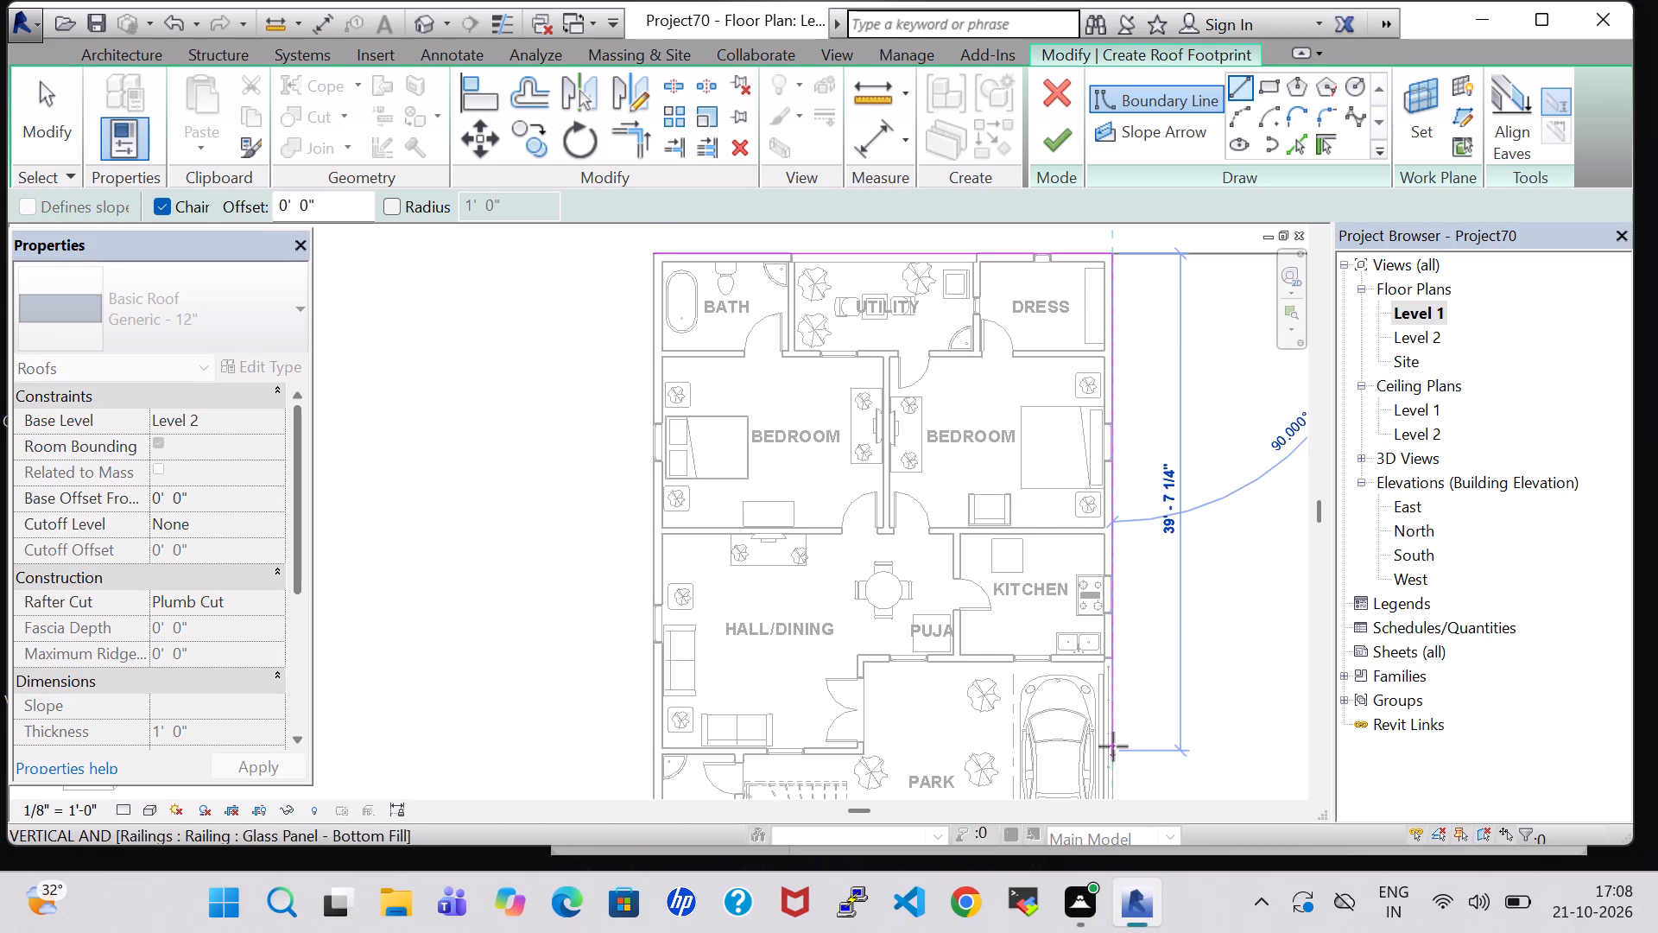
{"action": "middle_click_drag", "start_coordinate": [1113, 746], "coordinate": [1094, 650]}
{"action": "scroll", "coordinate": [1092, 563], "scroll_direction": "up", "scroll_amount": 7}
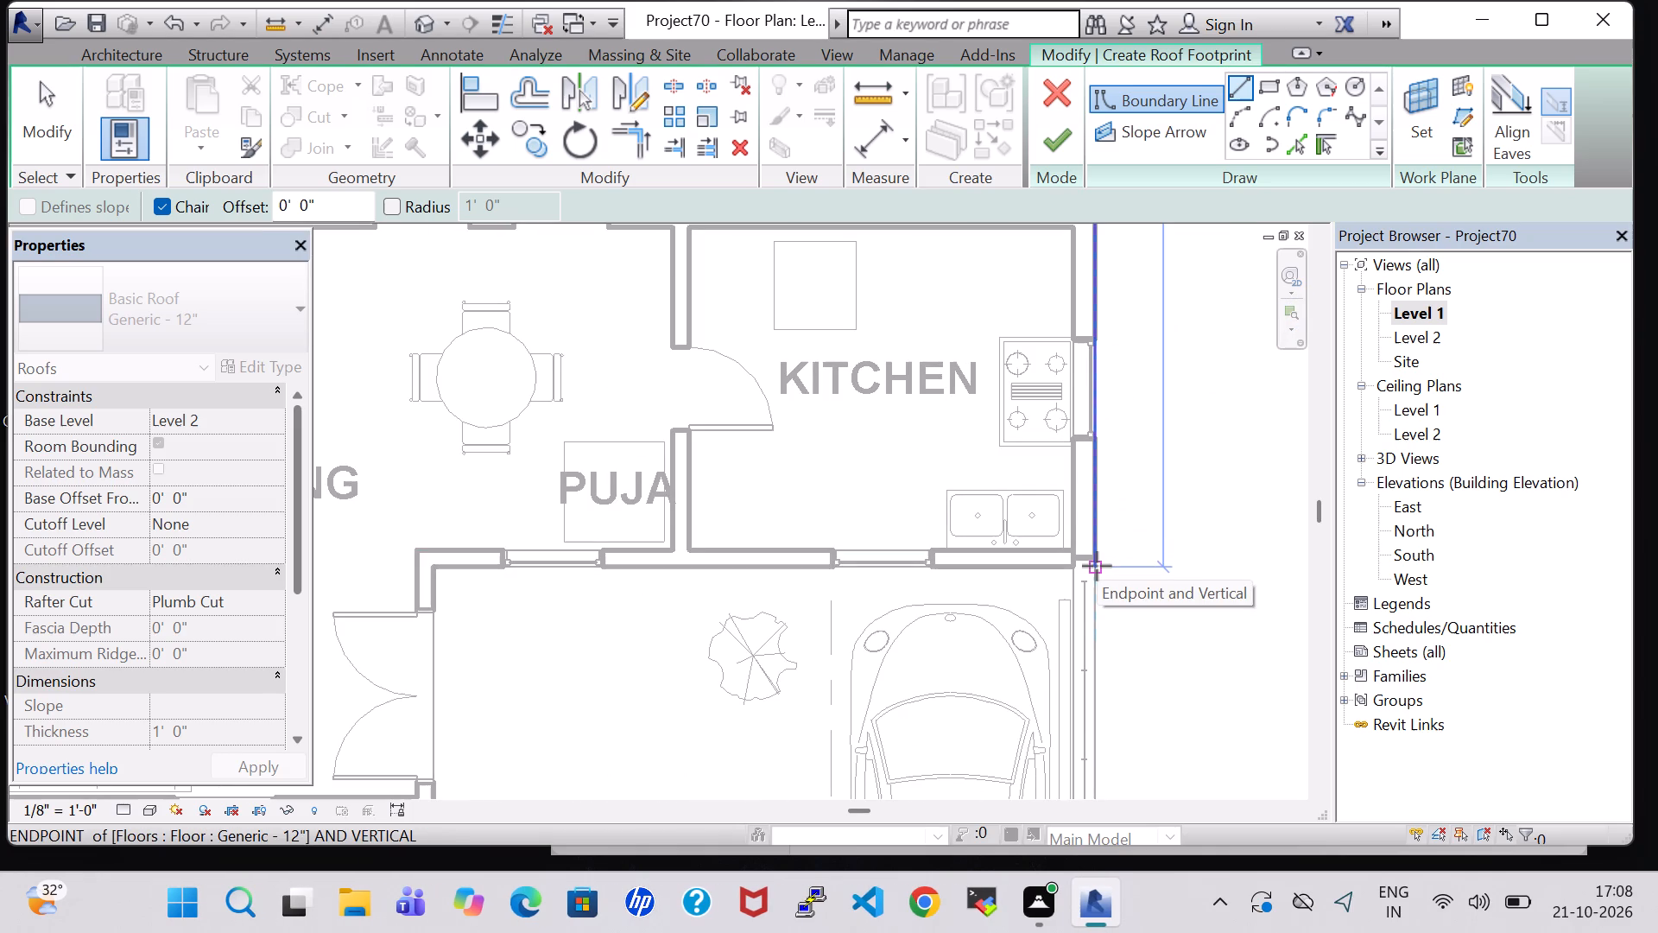
{"action": "left_click", "coordinate": [1097, 566]}
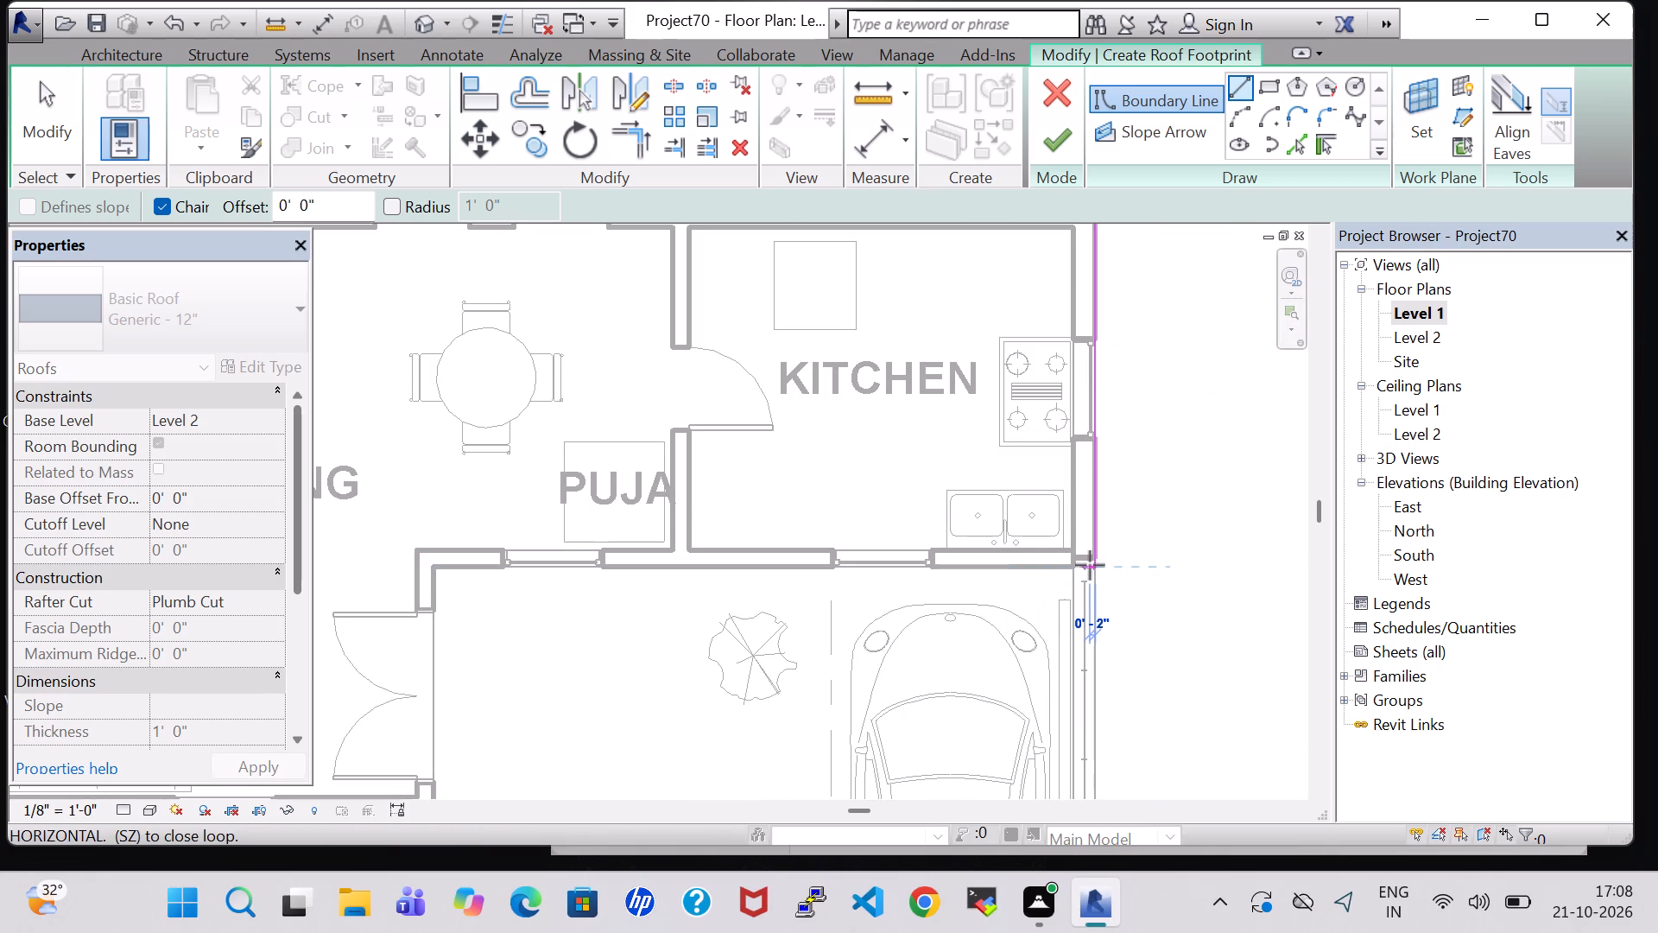
Continue the roof boundary along the PARK side, about 36'-7" across the front, and back along the HALL/DINING side to close it; finish the roof.
{"action": "scroll", "coordinate": [1091, 565], "scroll_direction": "down", "scroll_amount": 2}
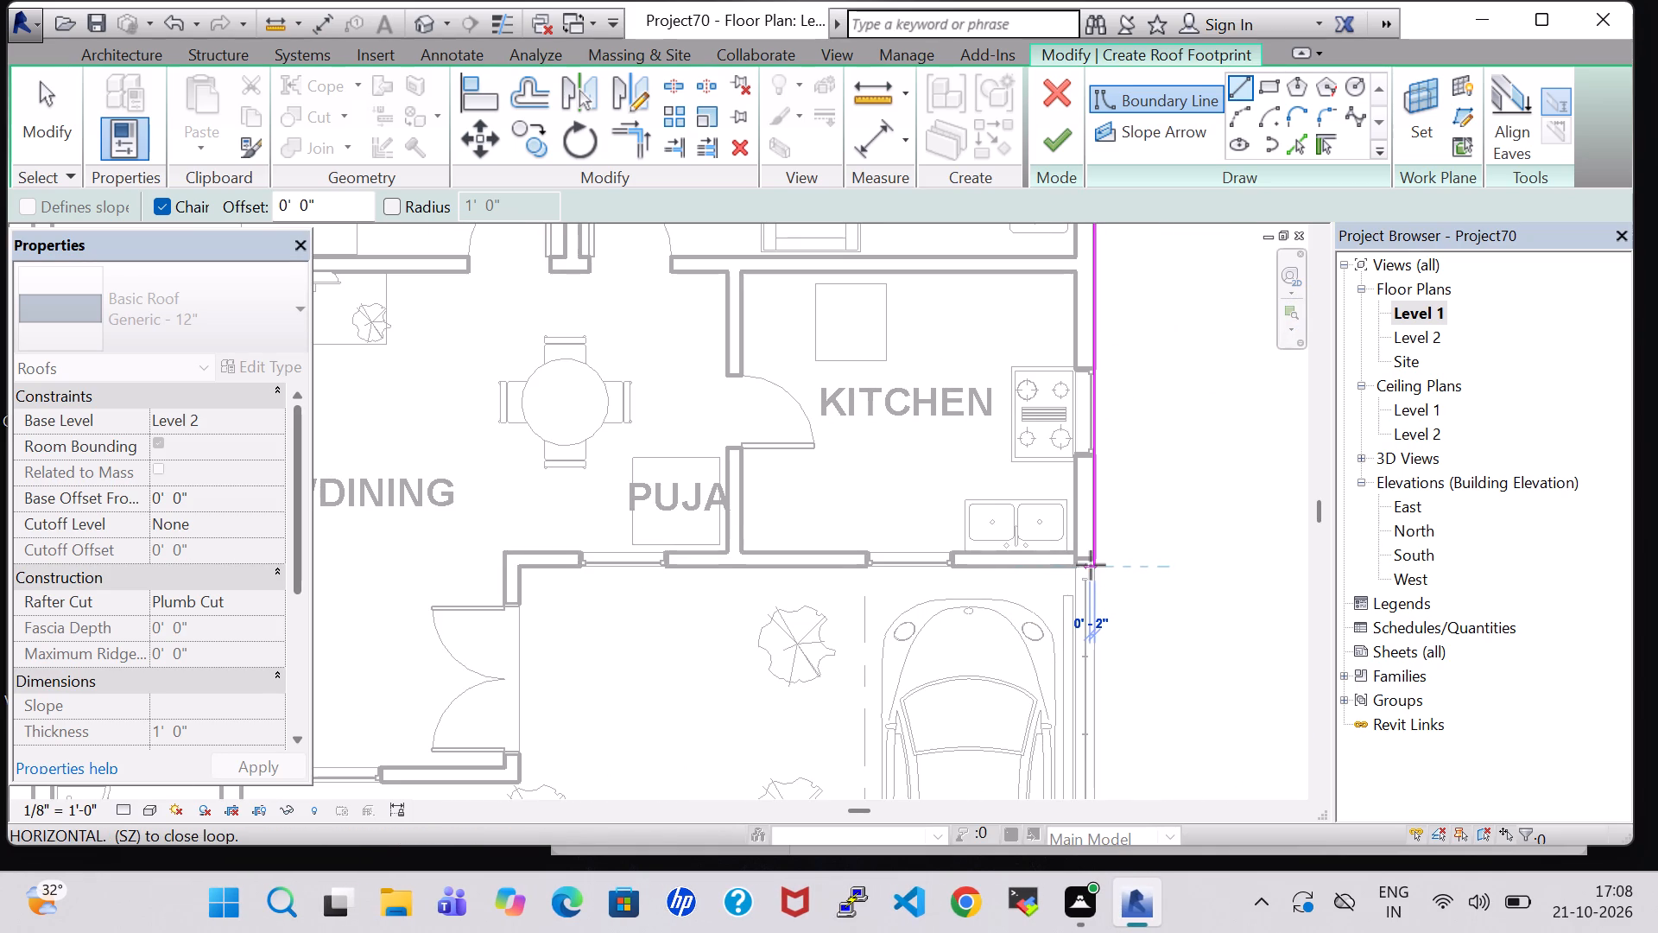
{"action": "middle_click_drag", "start_coordinate": [1091, 565], "coordinate": [1090, 391]}
{"action": "middle_click_drag", "start_coordinate": [1092, 763], "coordinate": [1098, 490]}
{"action": "scroll", "coordinate": [1097, 488], "scroll_direction": "up", "scroll_amount": 1}
{"action": "left_click", "coordinate": [1098, 563]}
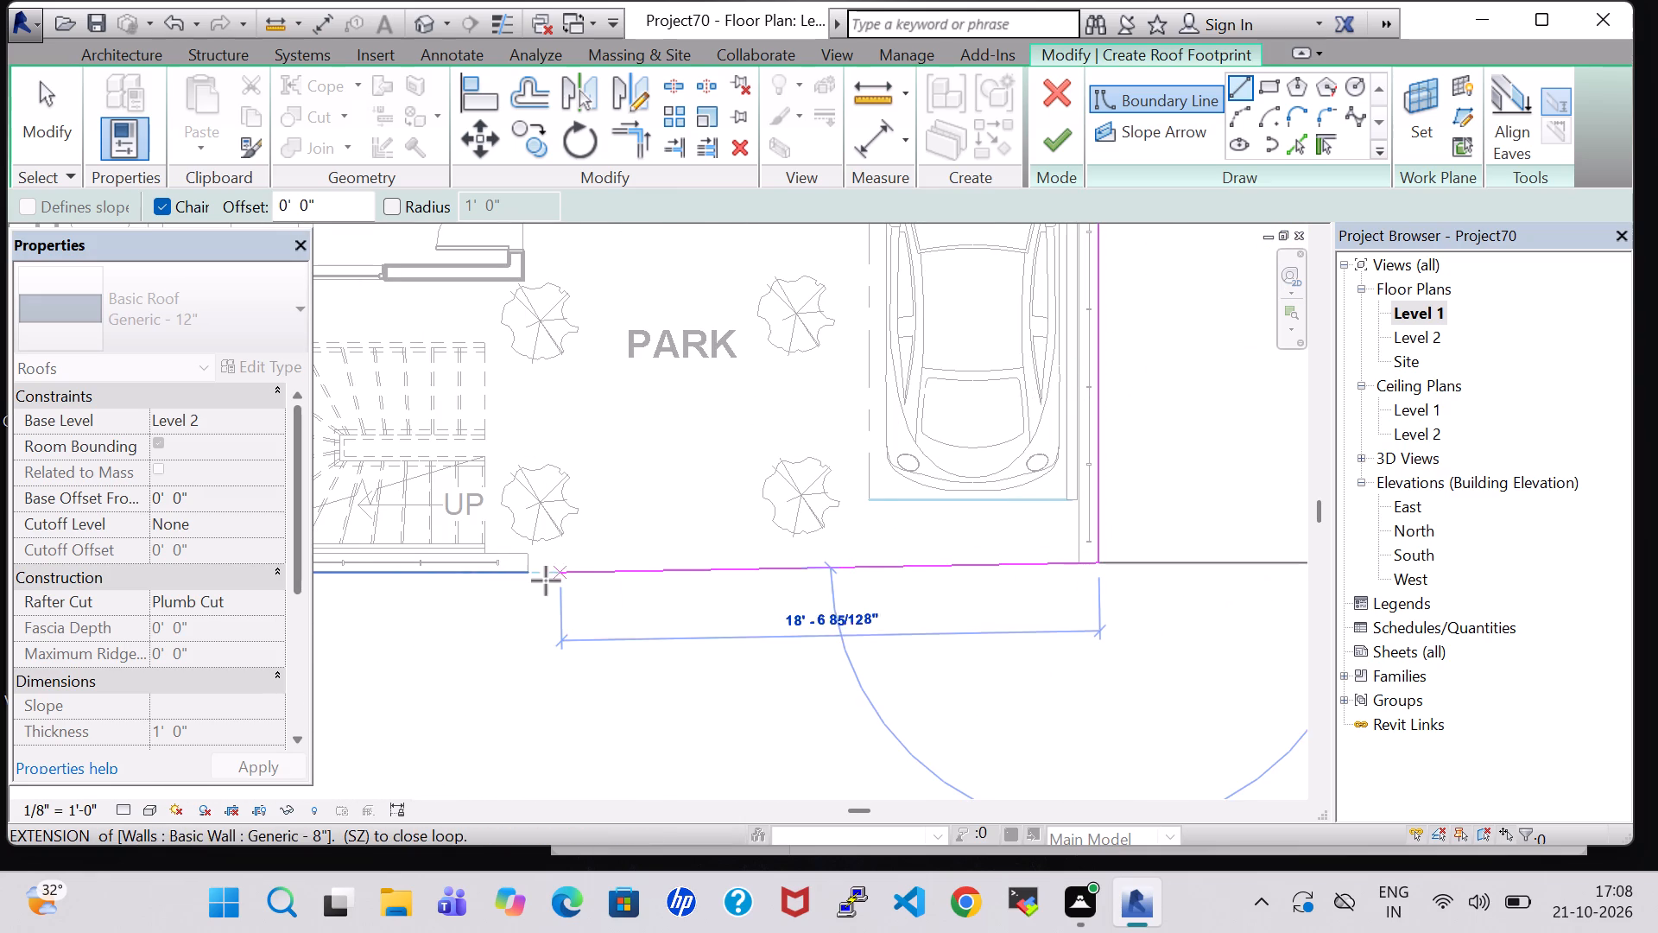
{"action": "middle_click_drag", "start_coordinate": [547, 581], "coordinate": [1037, 574]}
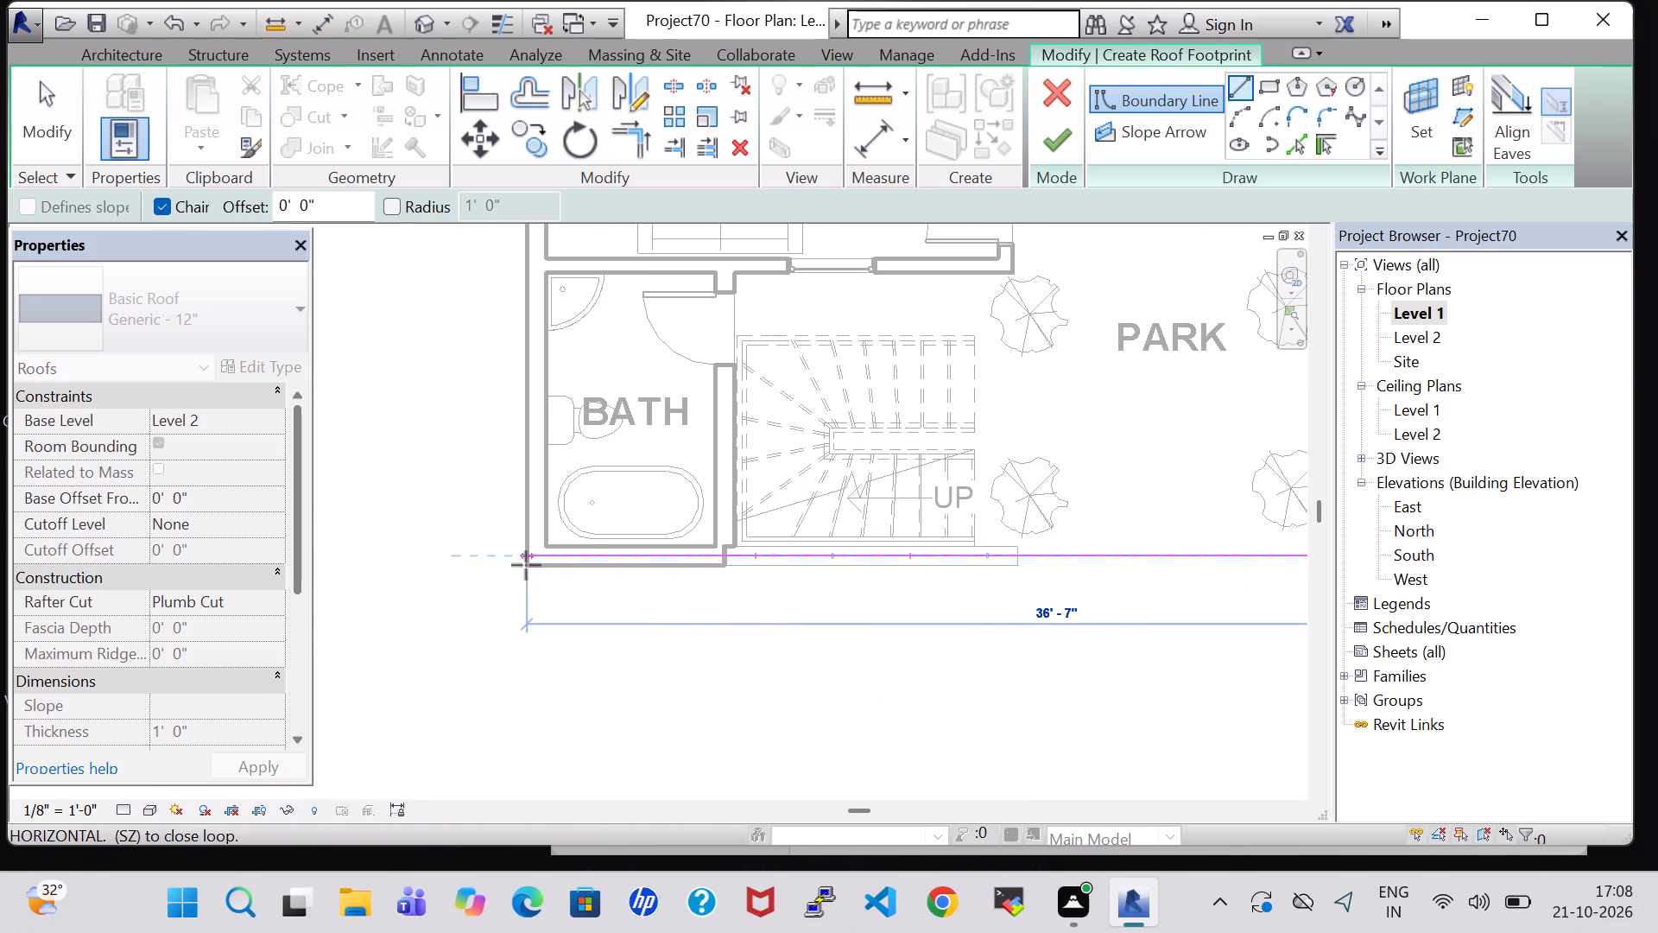
{"action": "left_click", "coordinate": [526, 565]}
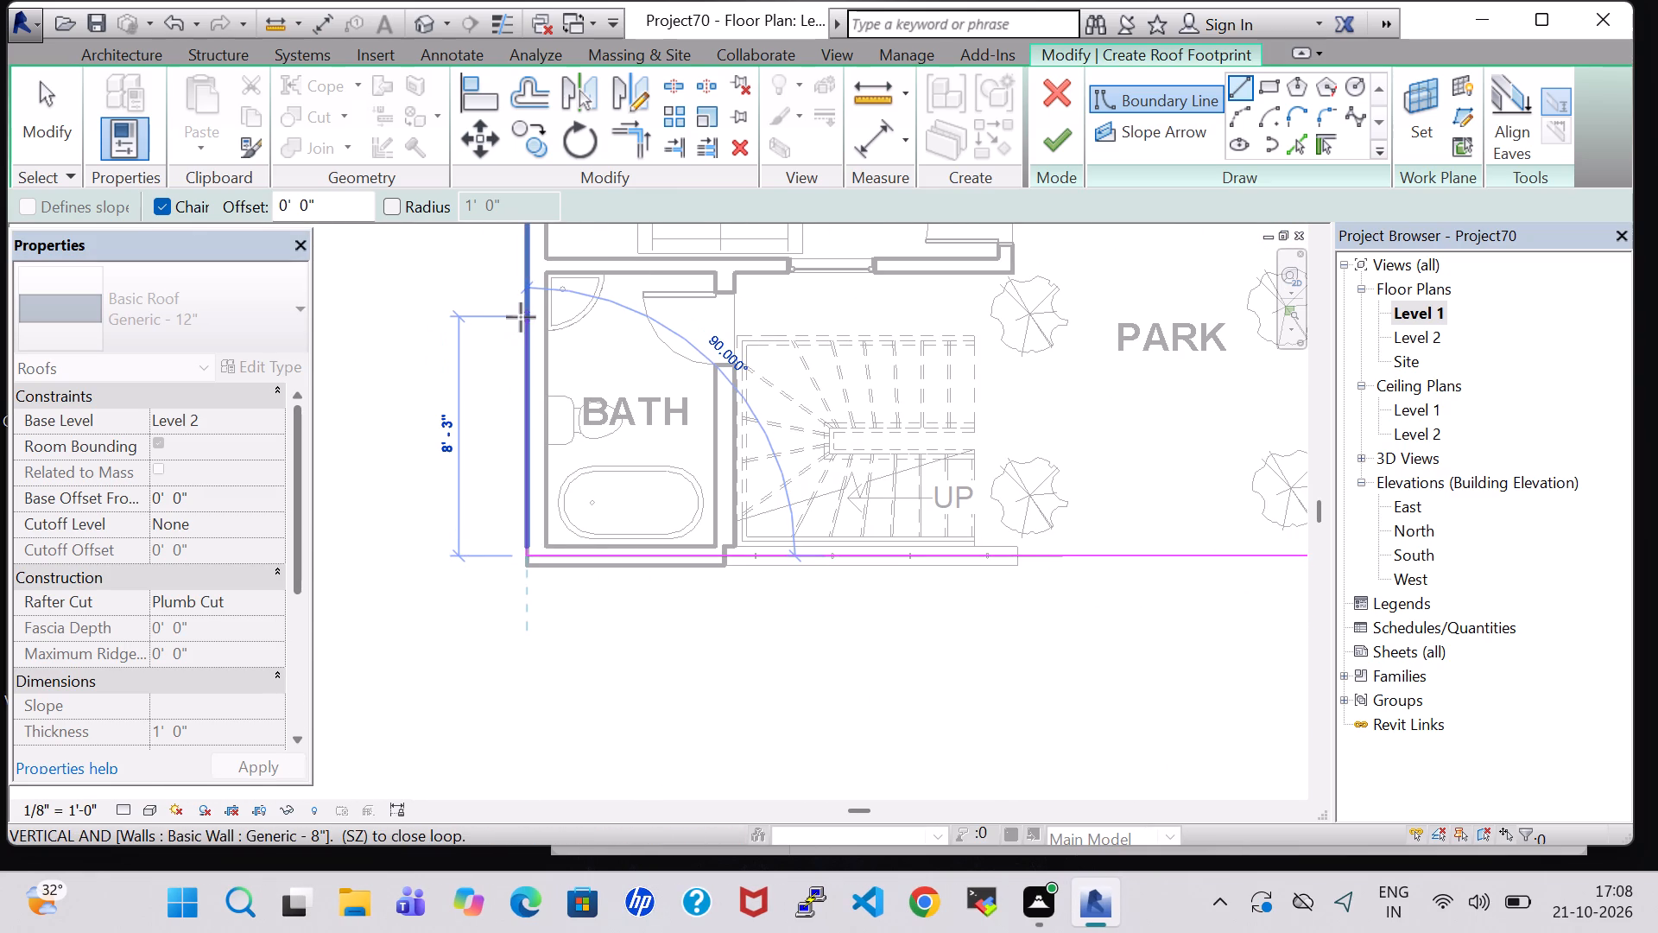
{"action": "middle_click_drag", "start_coordinate": [521, 317], "coordinate": [525, 765]}
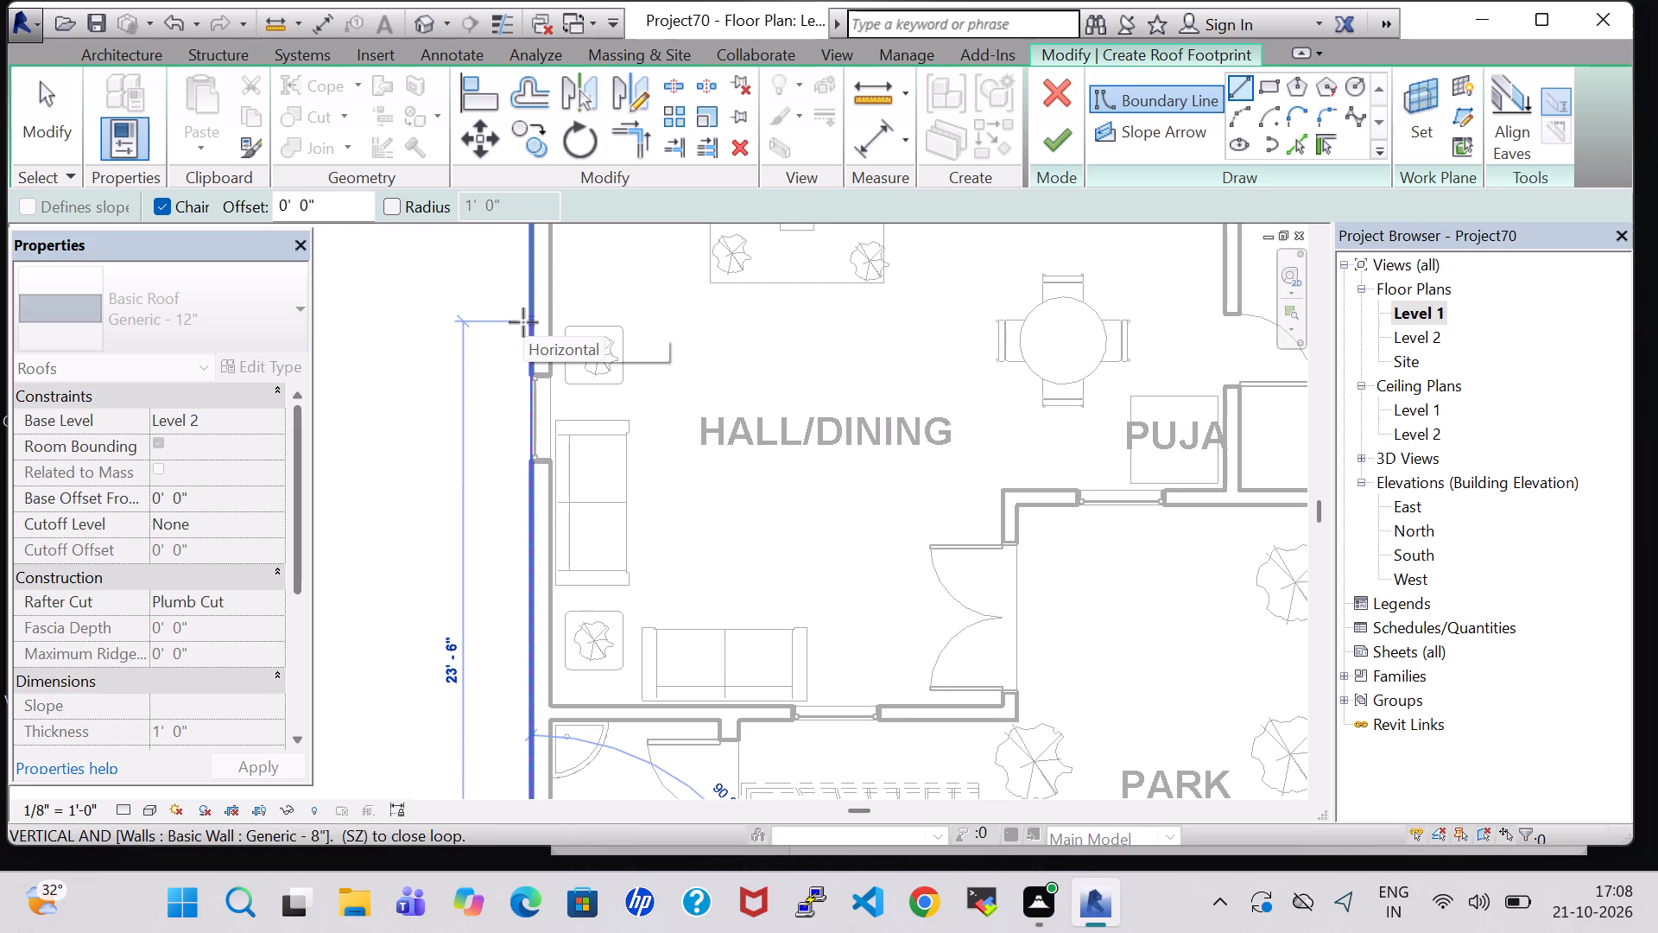
{"action": "middle_click_drag", "start_coordinate": [543, 318], "coordinate": [665, 932]}
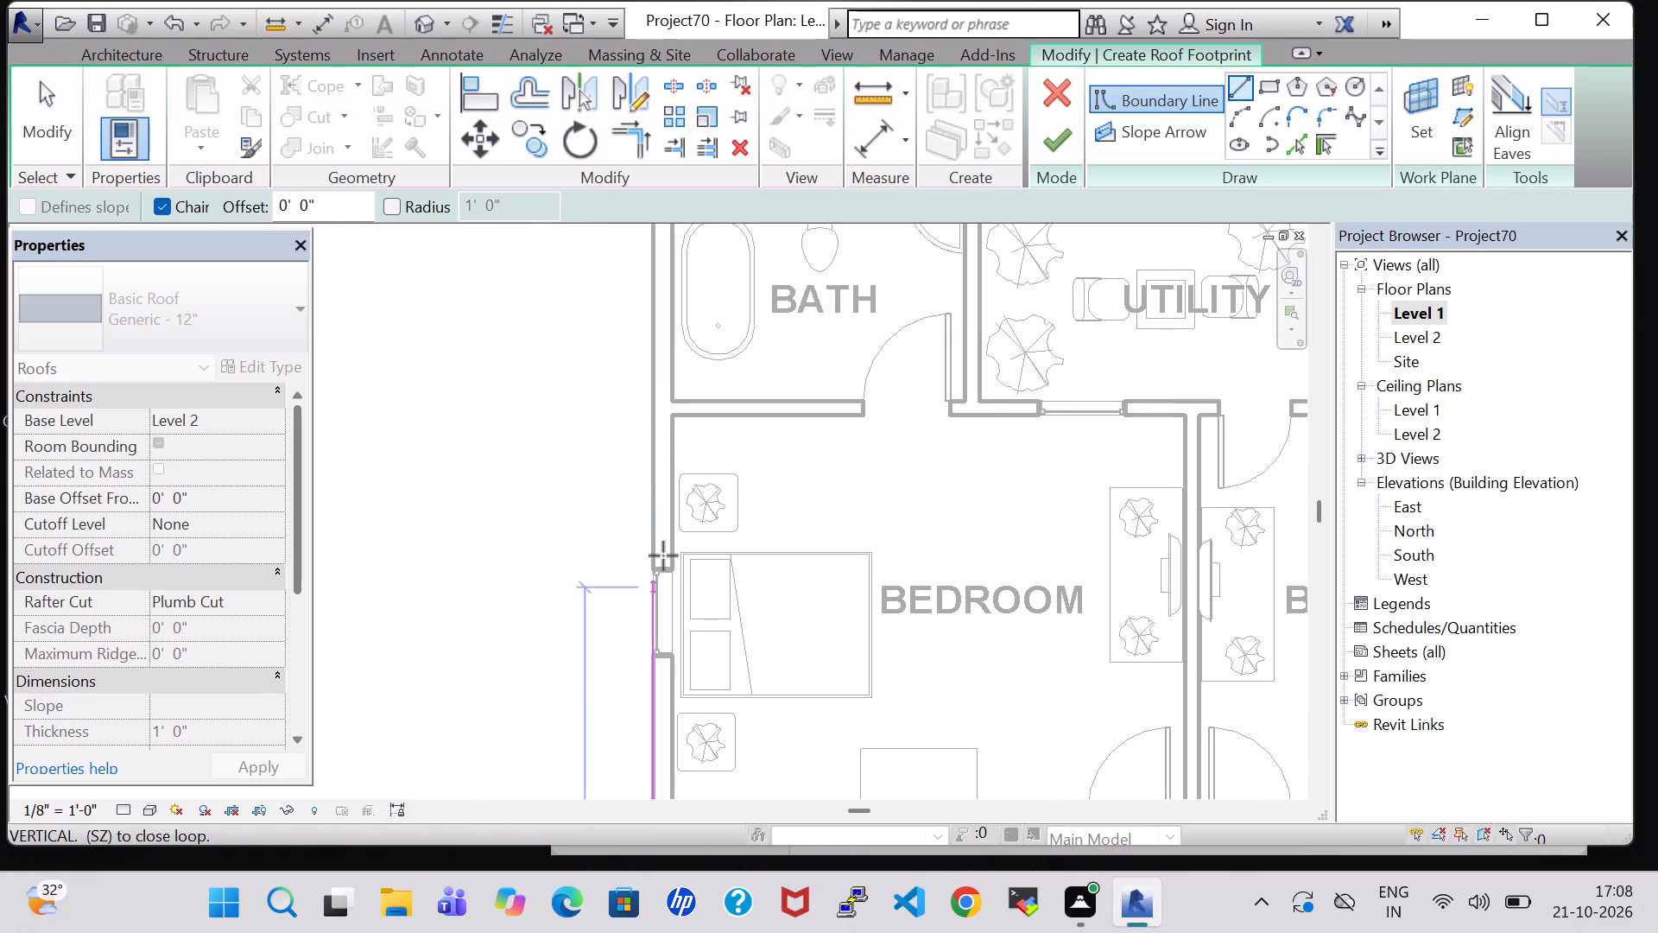
{"action": "middle_click_drag", "start_coordinate": [658, 409], "coordinate": [688, 932]}
{"action": "scroll", "coordinate": [688, 932], "scroll_direction": "up", "scroll_amount": 1}
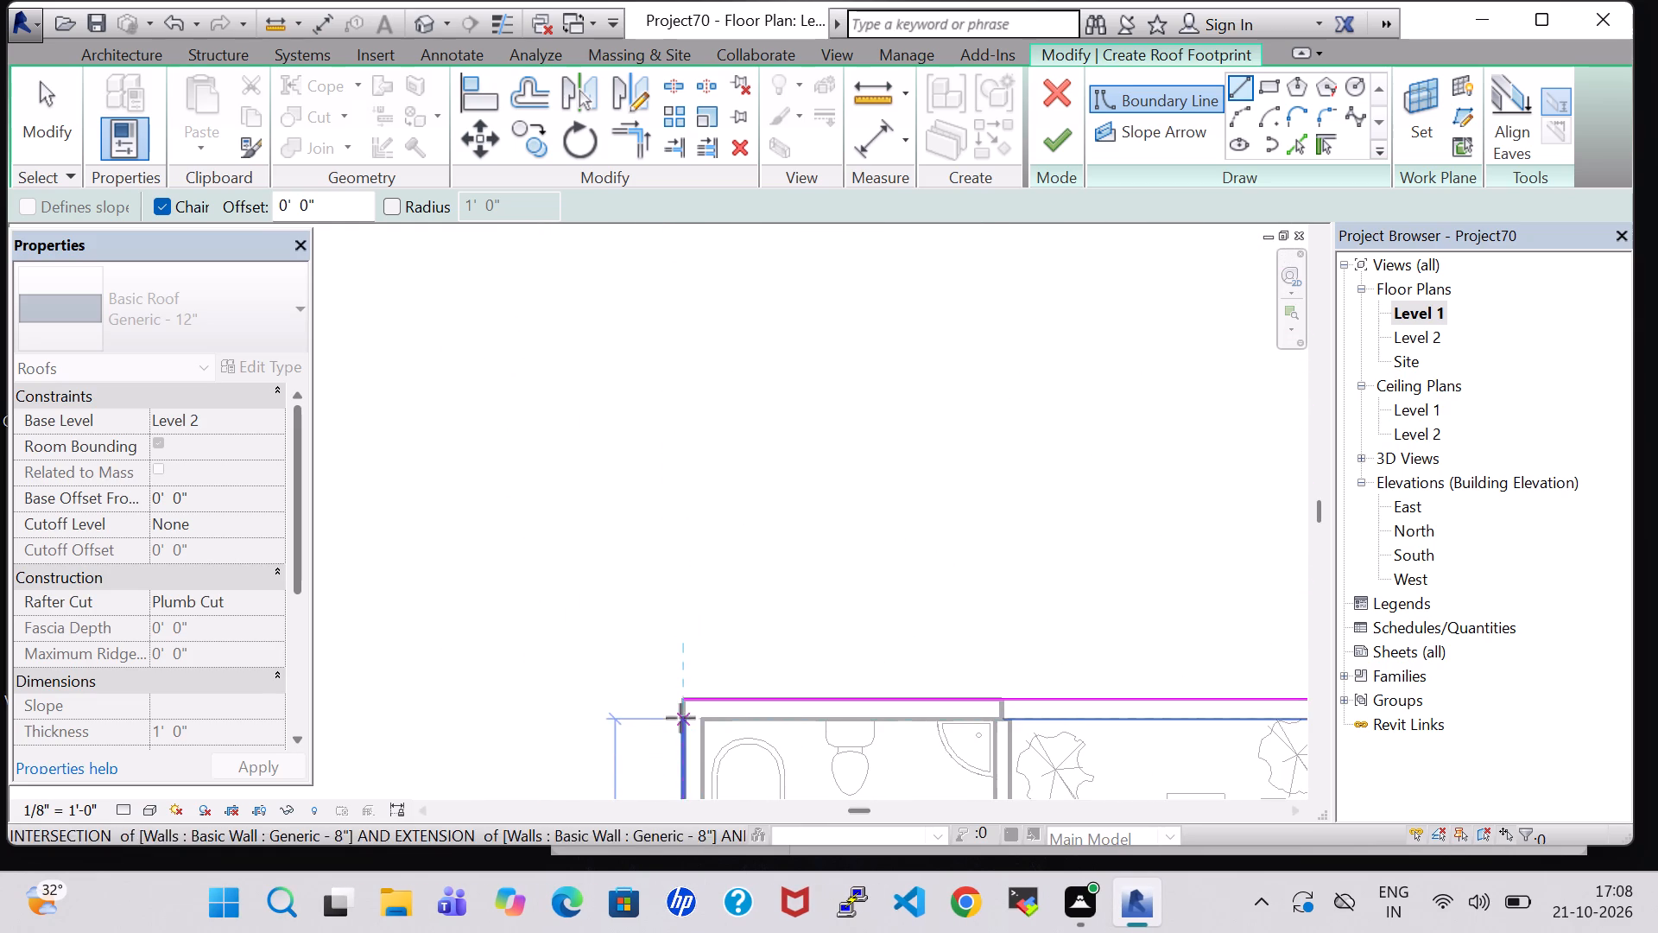
{"action": "left_click", "coordinate": [682, 704]}
{"action": "left_click", "coordinate": [1062, 132]}
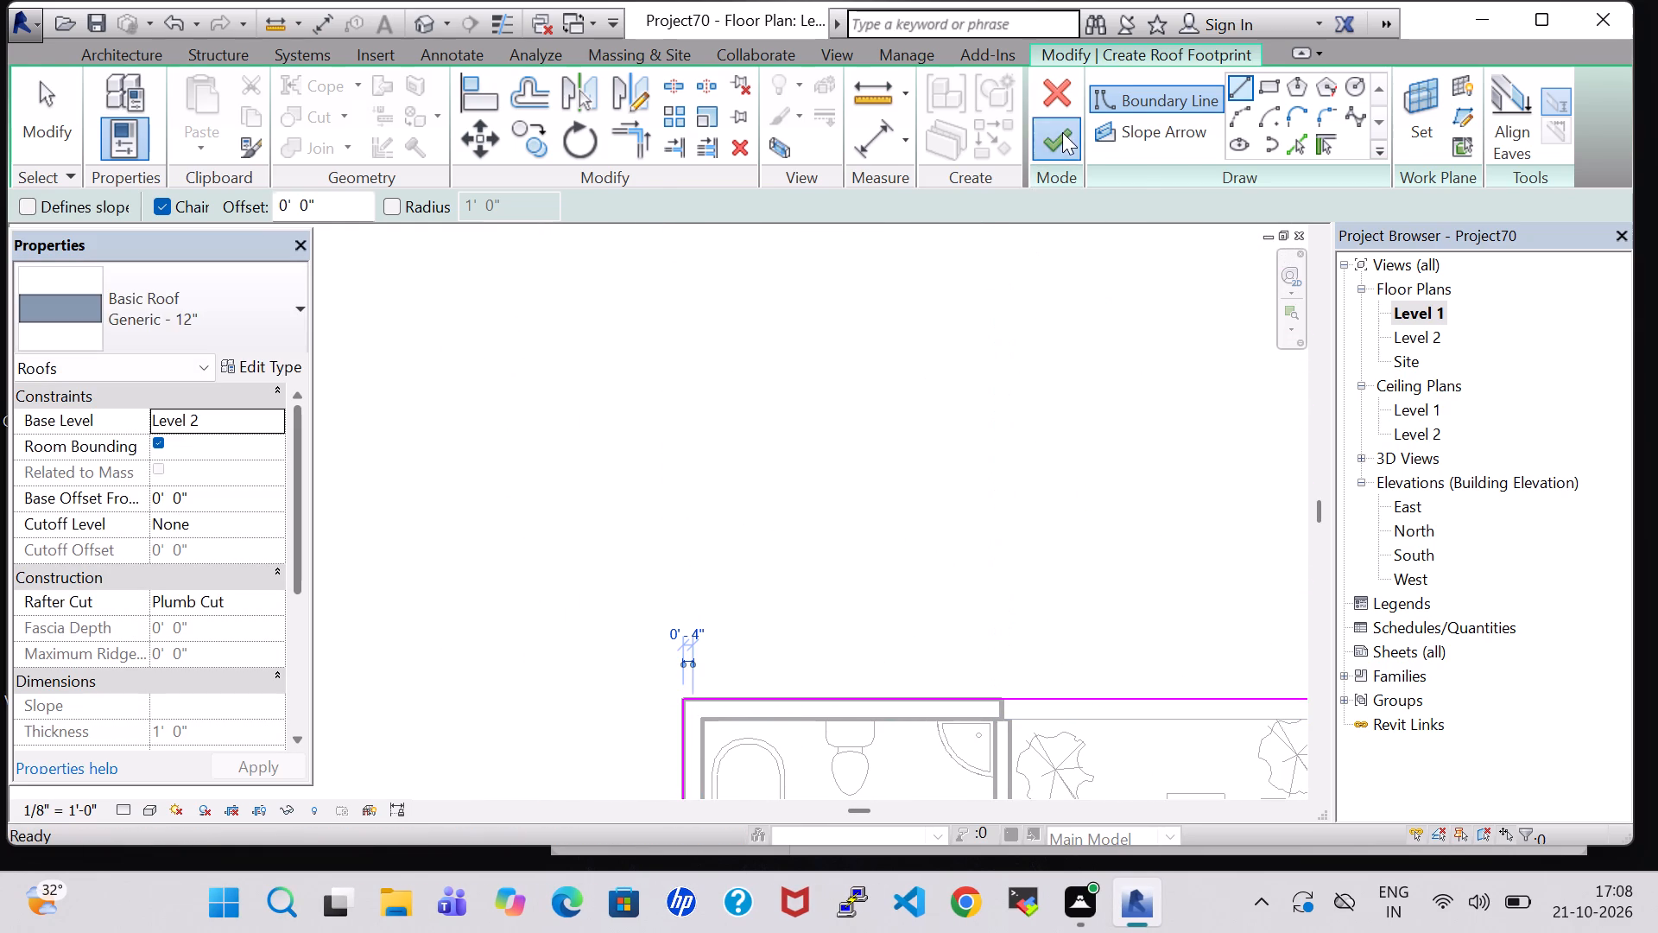
{"action": "left_click", "coordinate": [916, 464]}
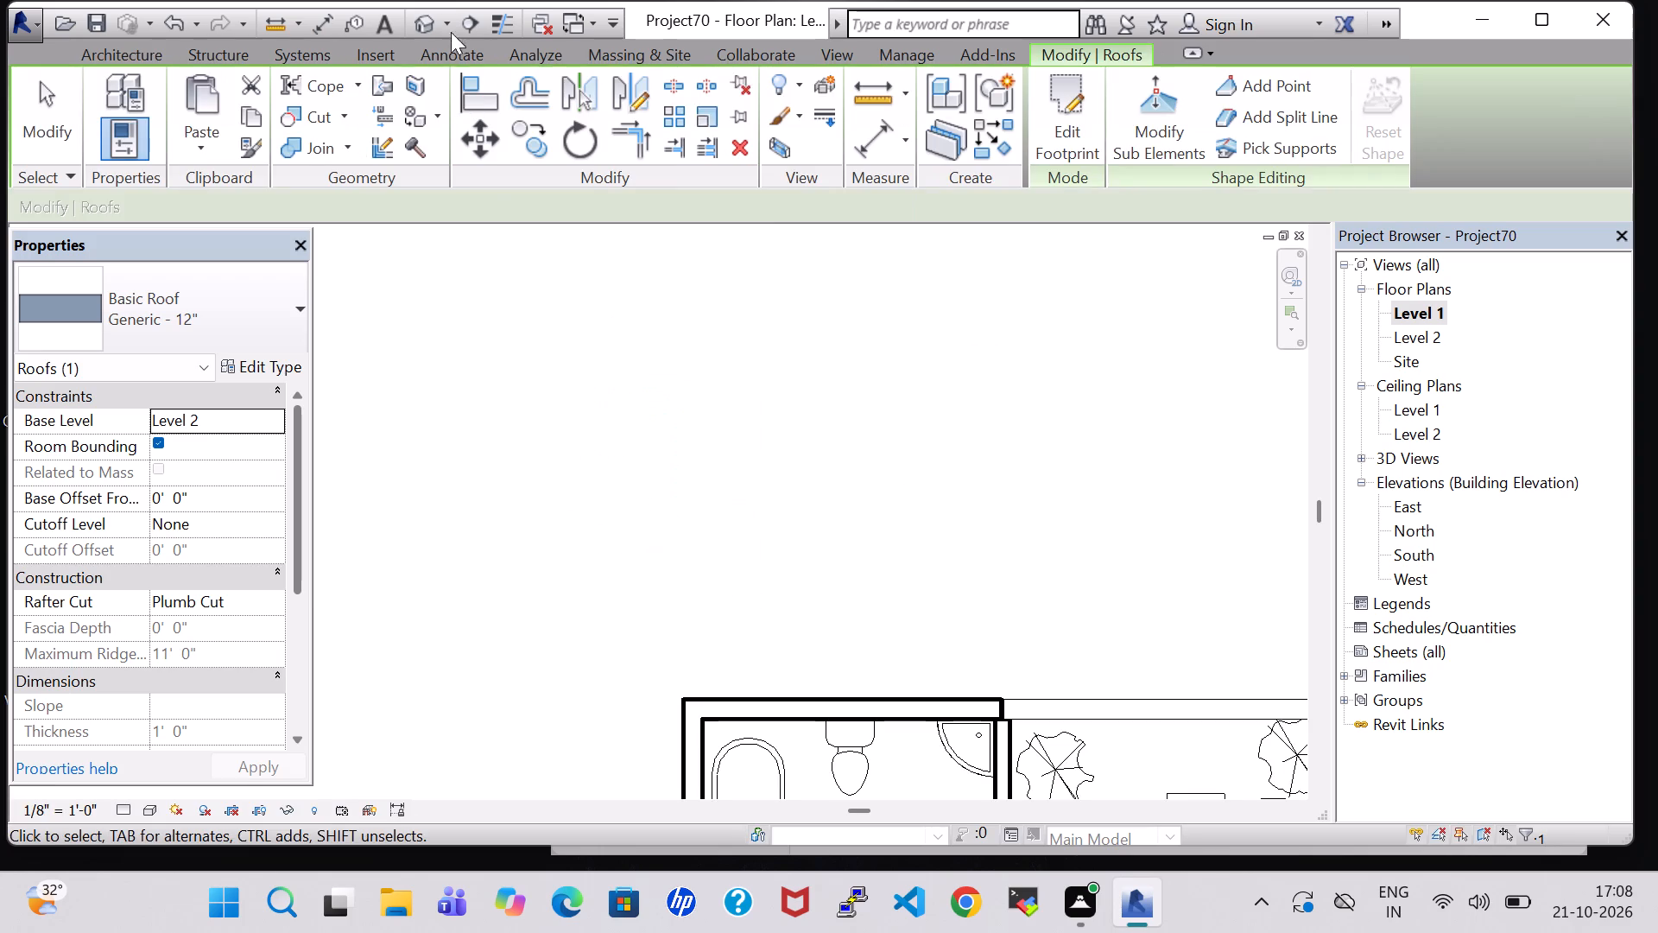
In the 3D view, duplicate the type of the low wall in front of the stair as Generic - 2'.
{"action": "left_click", "coordinate": [427, 23]}
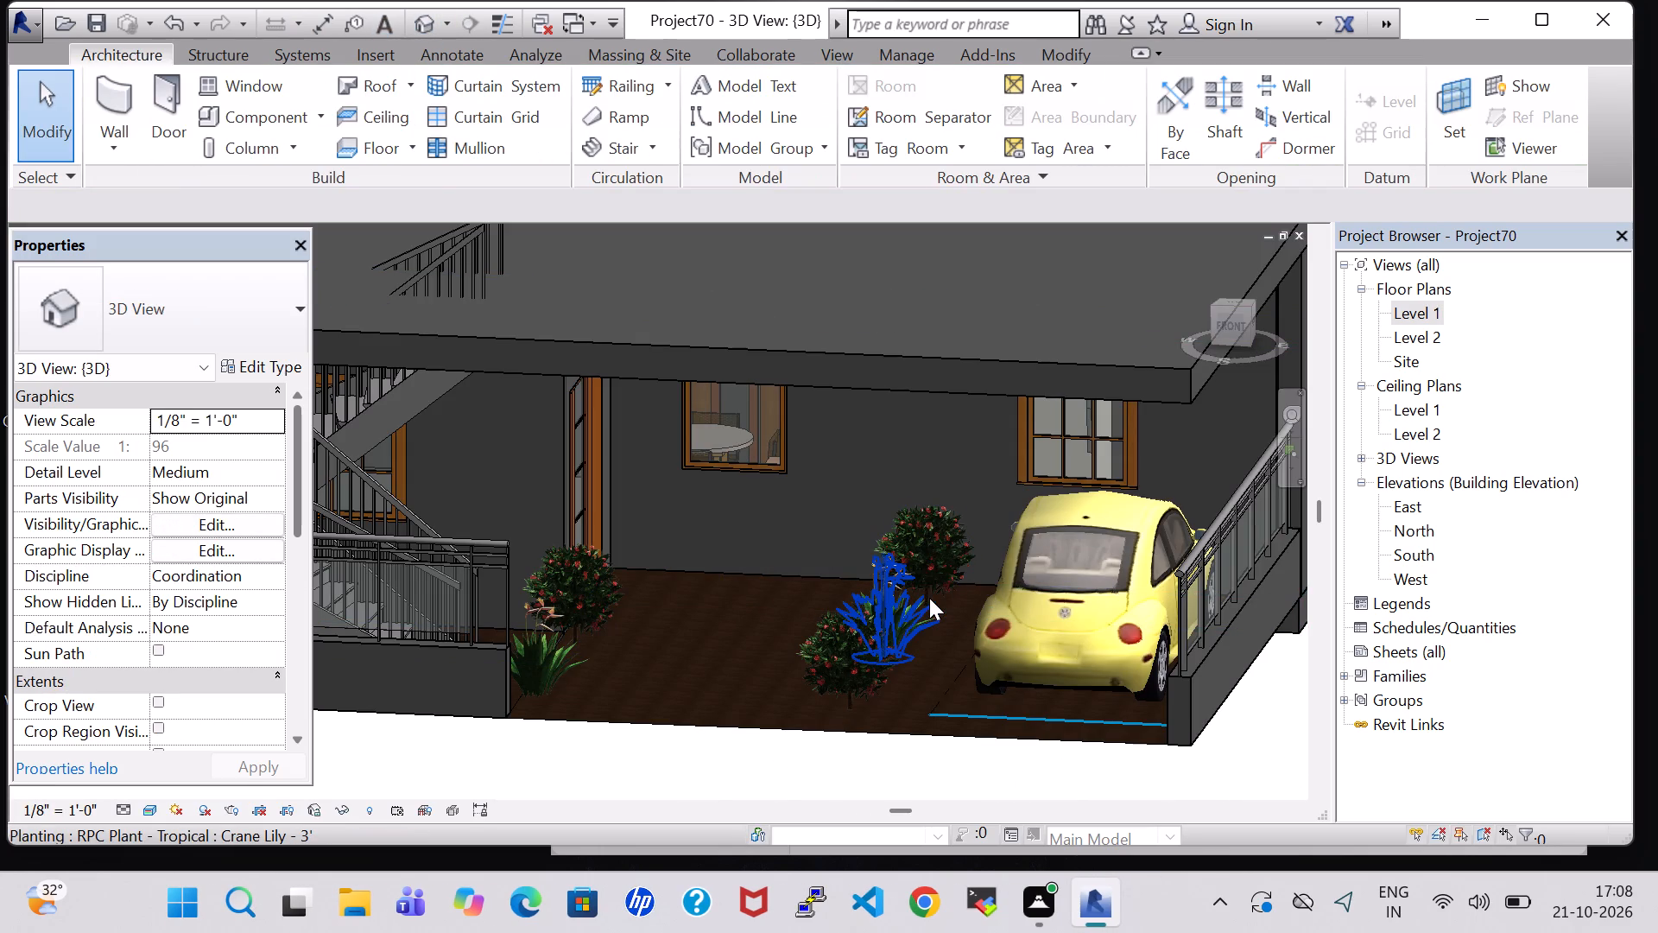
{"action": "scroll", "coordinate": [933, 601], "scroll_direction": "down", "scroll_amount": 5}
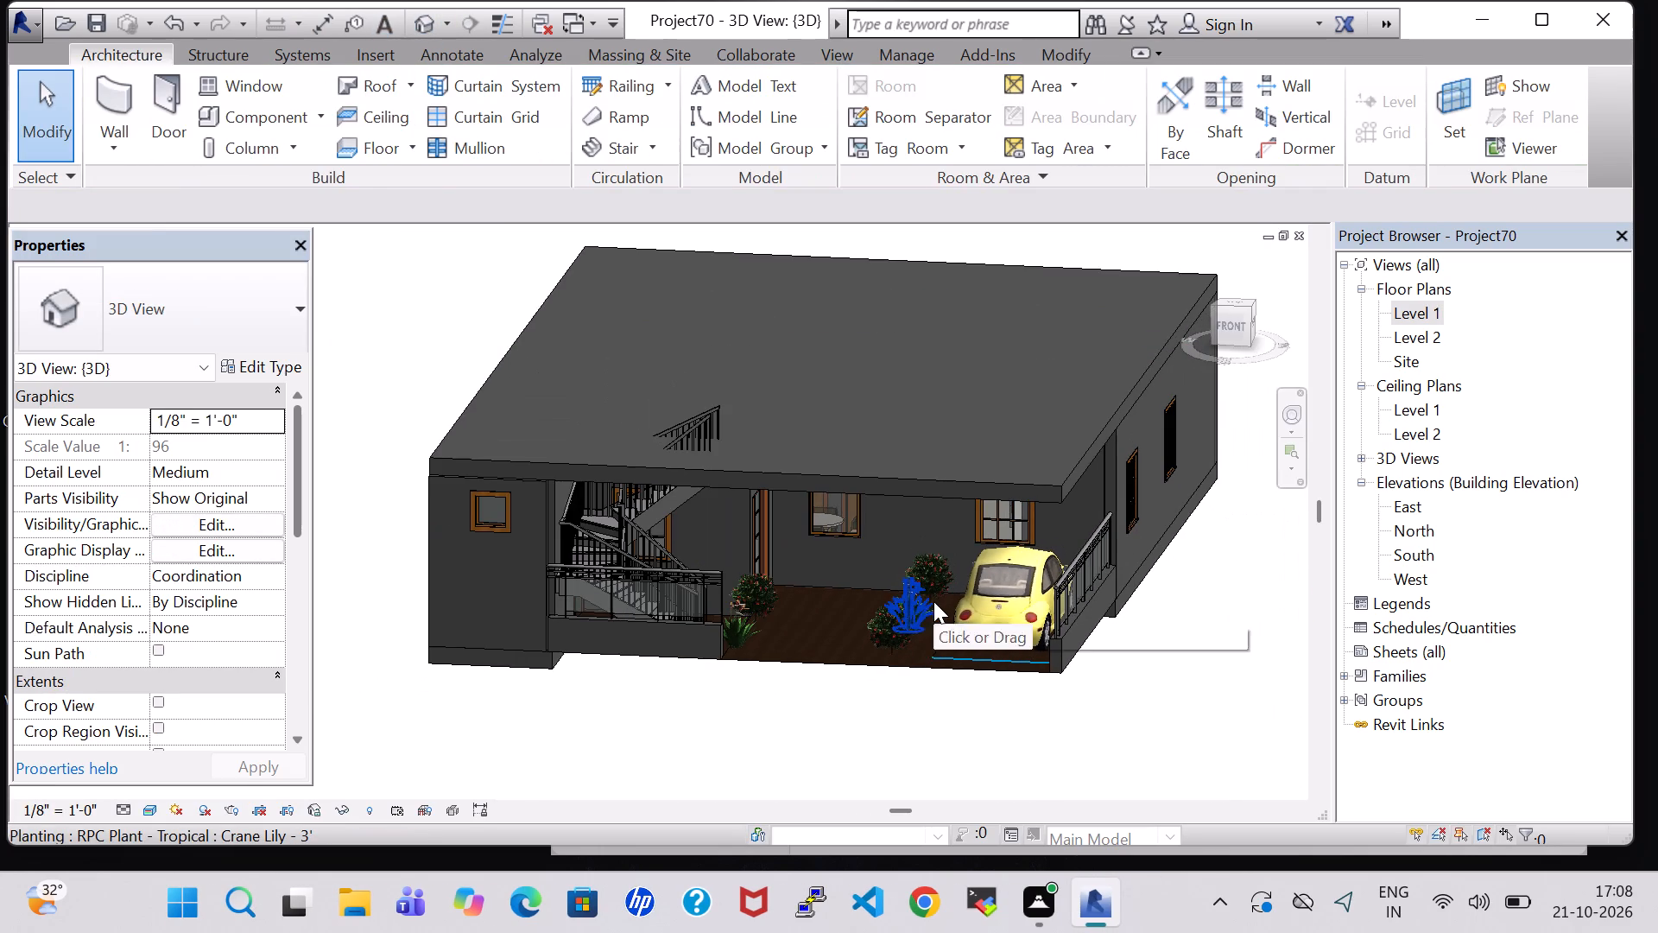
{"action": "middle_click_drag", "start_coordinate": [670, 714], "coordinate": [733, 719], "text": "shift"}
{"action": "middle_click_drag", "start_coordinate": [732, 706], "coordinate": [709, 600]}
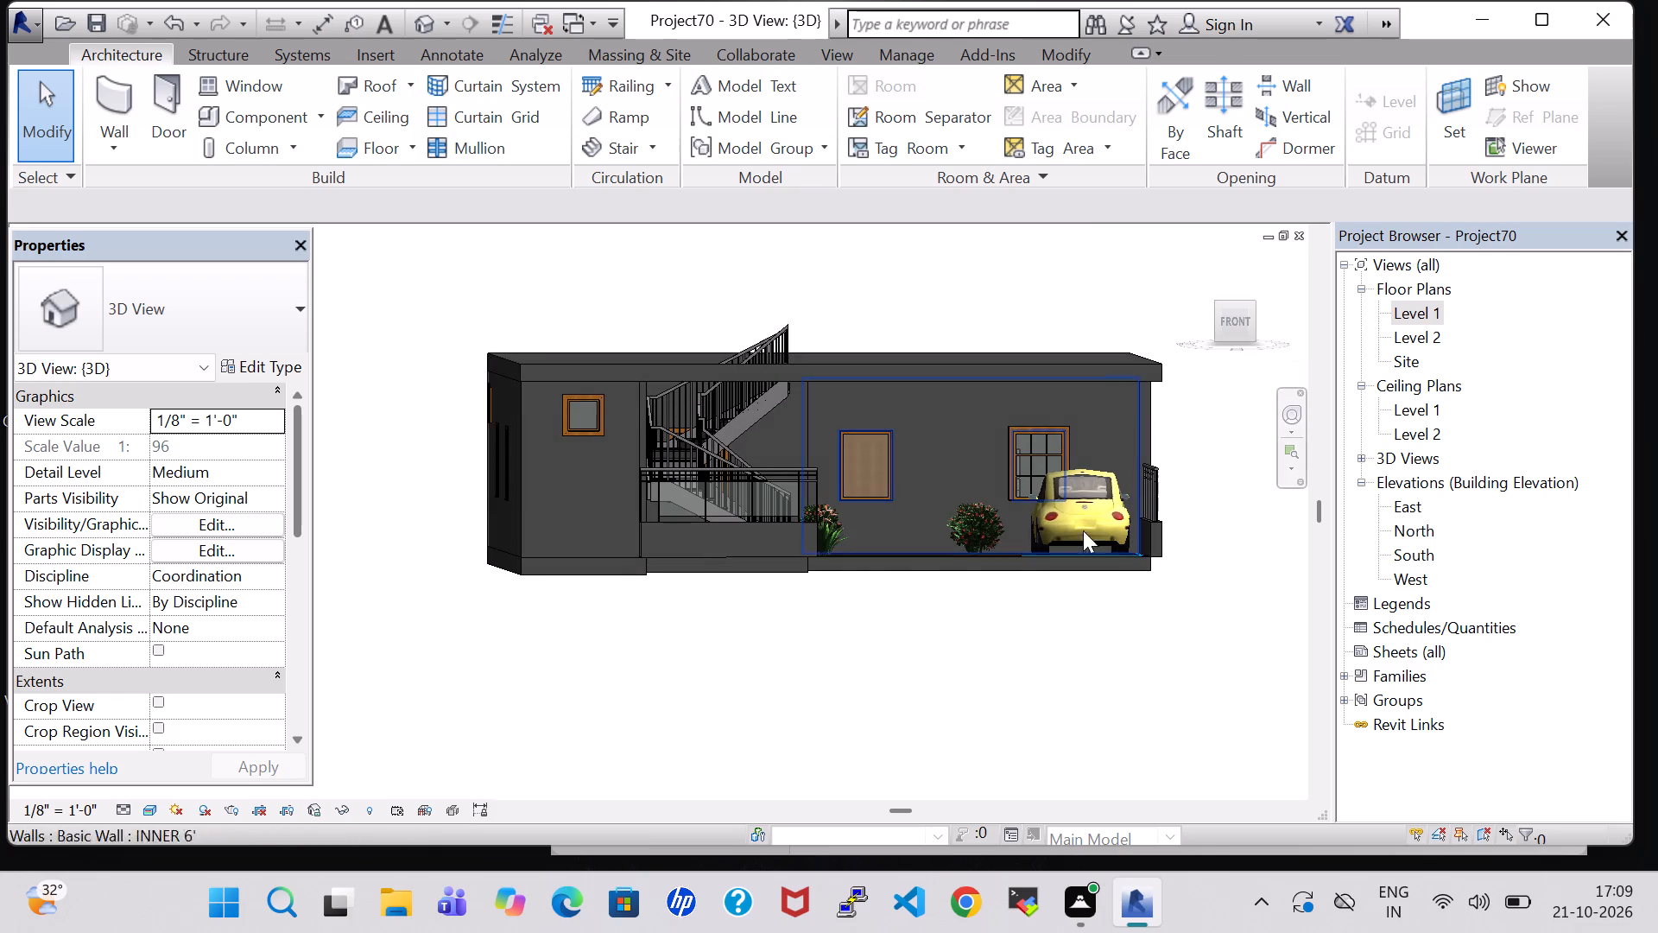
{"action": "left_click", "coordinate": [729, 550]}
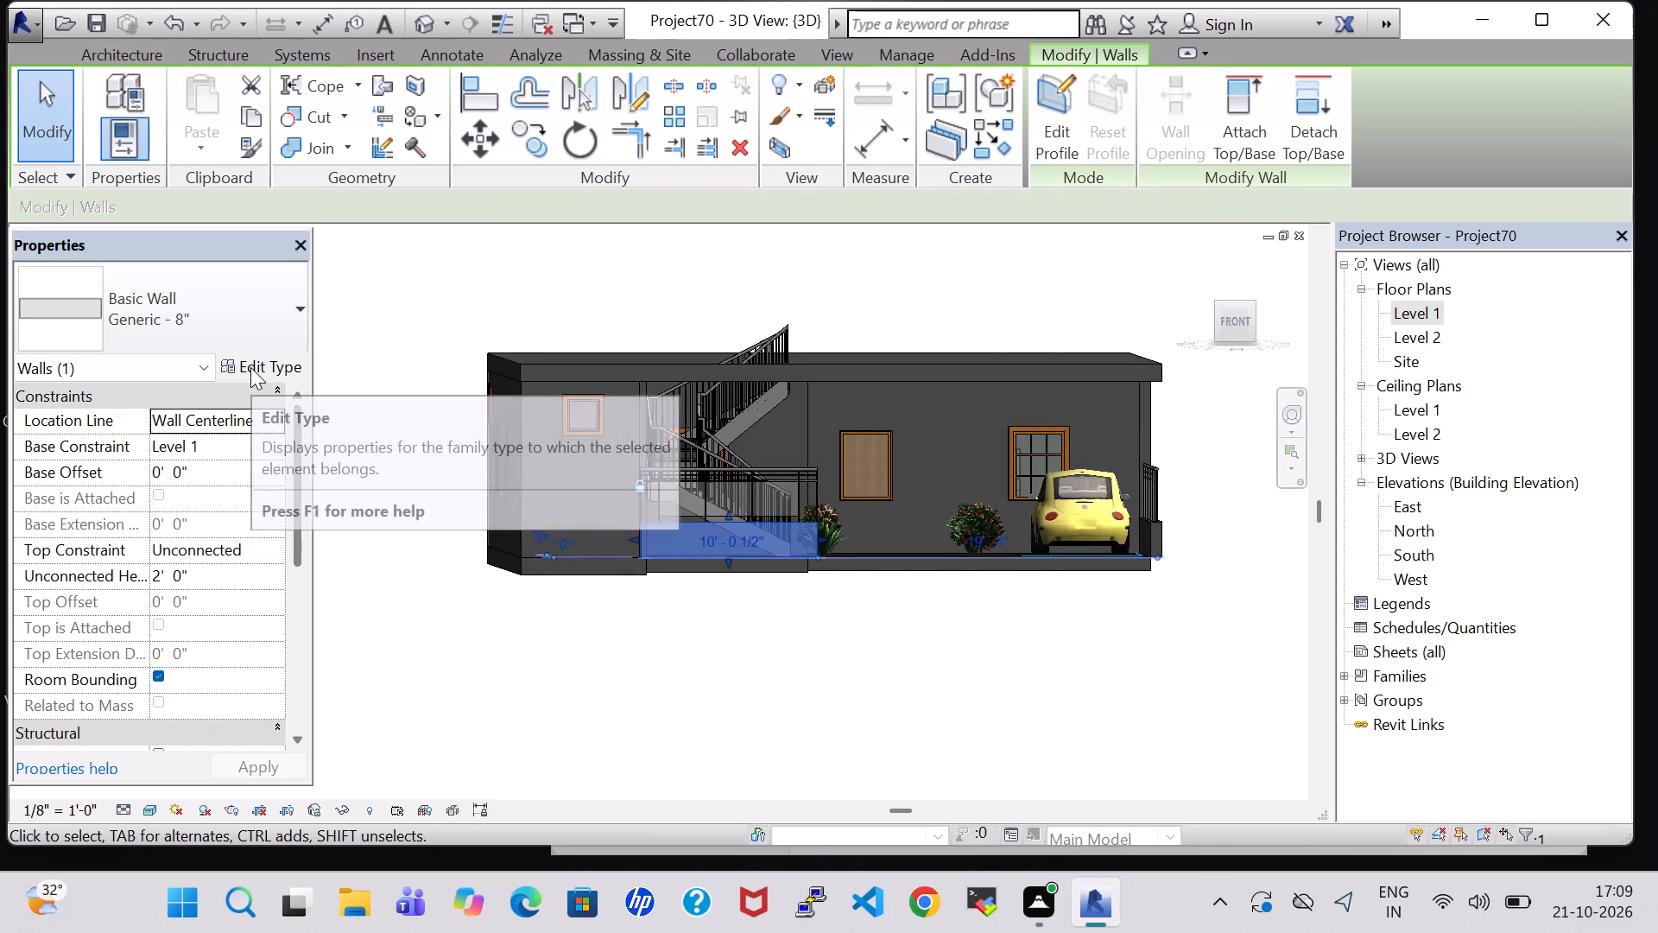
{"action": "left_click", "coordinate": [250, 367]}
{"action": "left_click", "coordinate": [980, 196]}
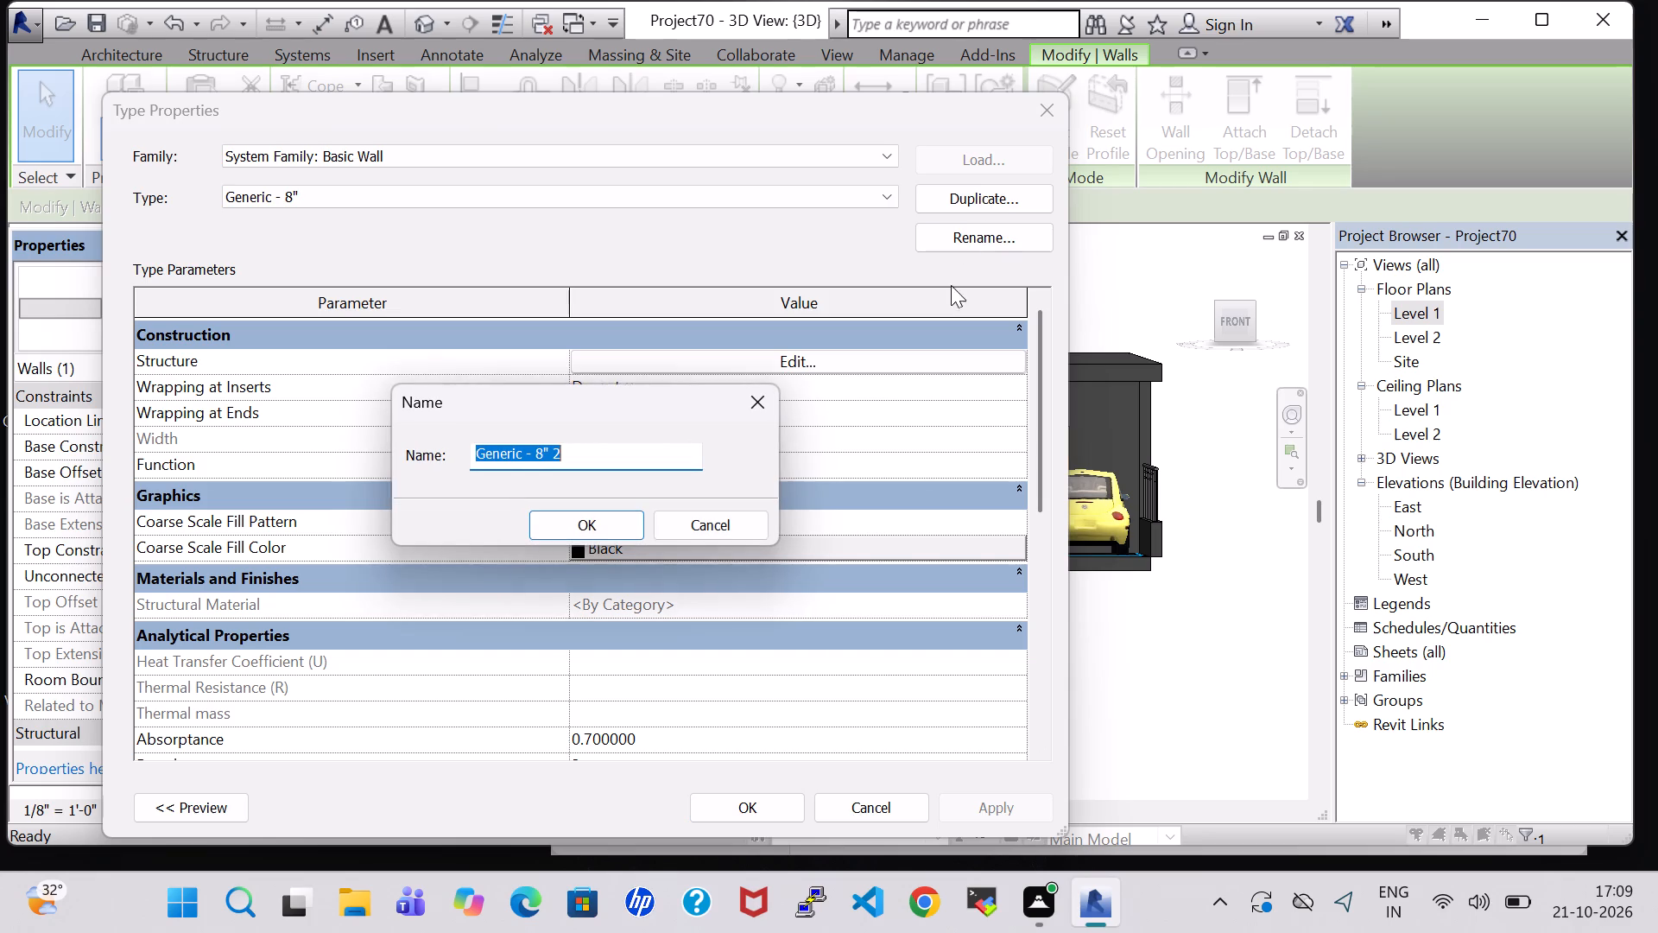
{"action": "left_click", "coordinate": [573, 453]}
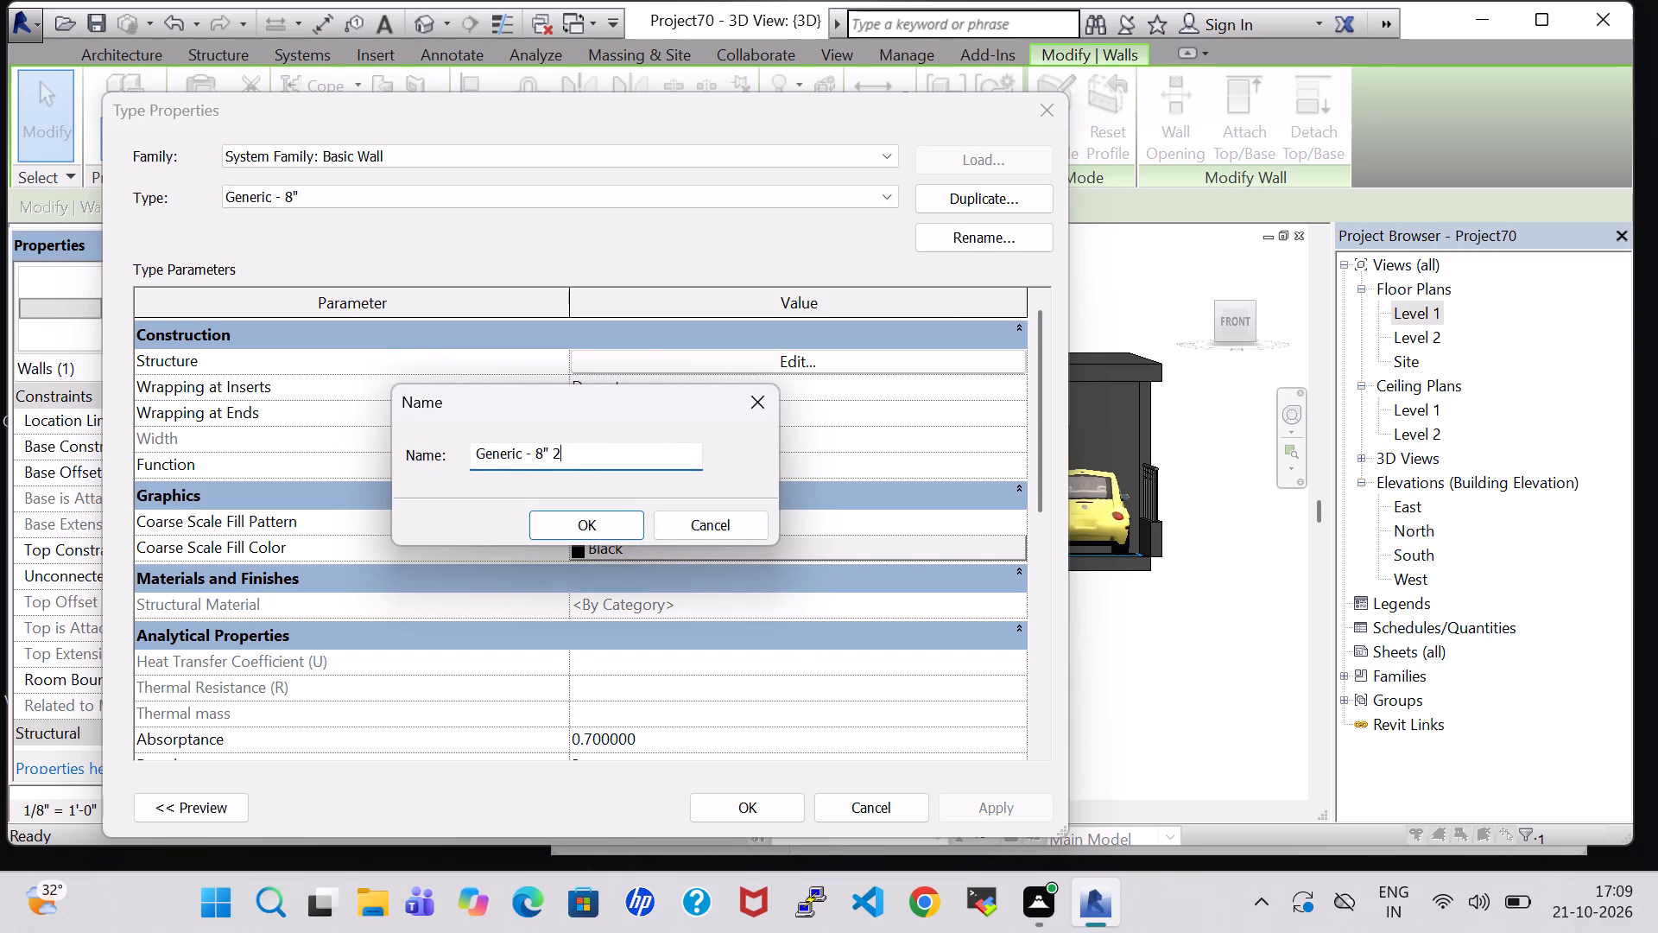
{"action": "key", "text": "BackSpace"}
{"action": "key", "text": "BackSpace"}
{"action": "key", "text": "BackSpace"}
{"action": "key", "text": "BackSpace"}
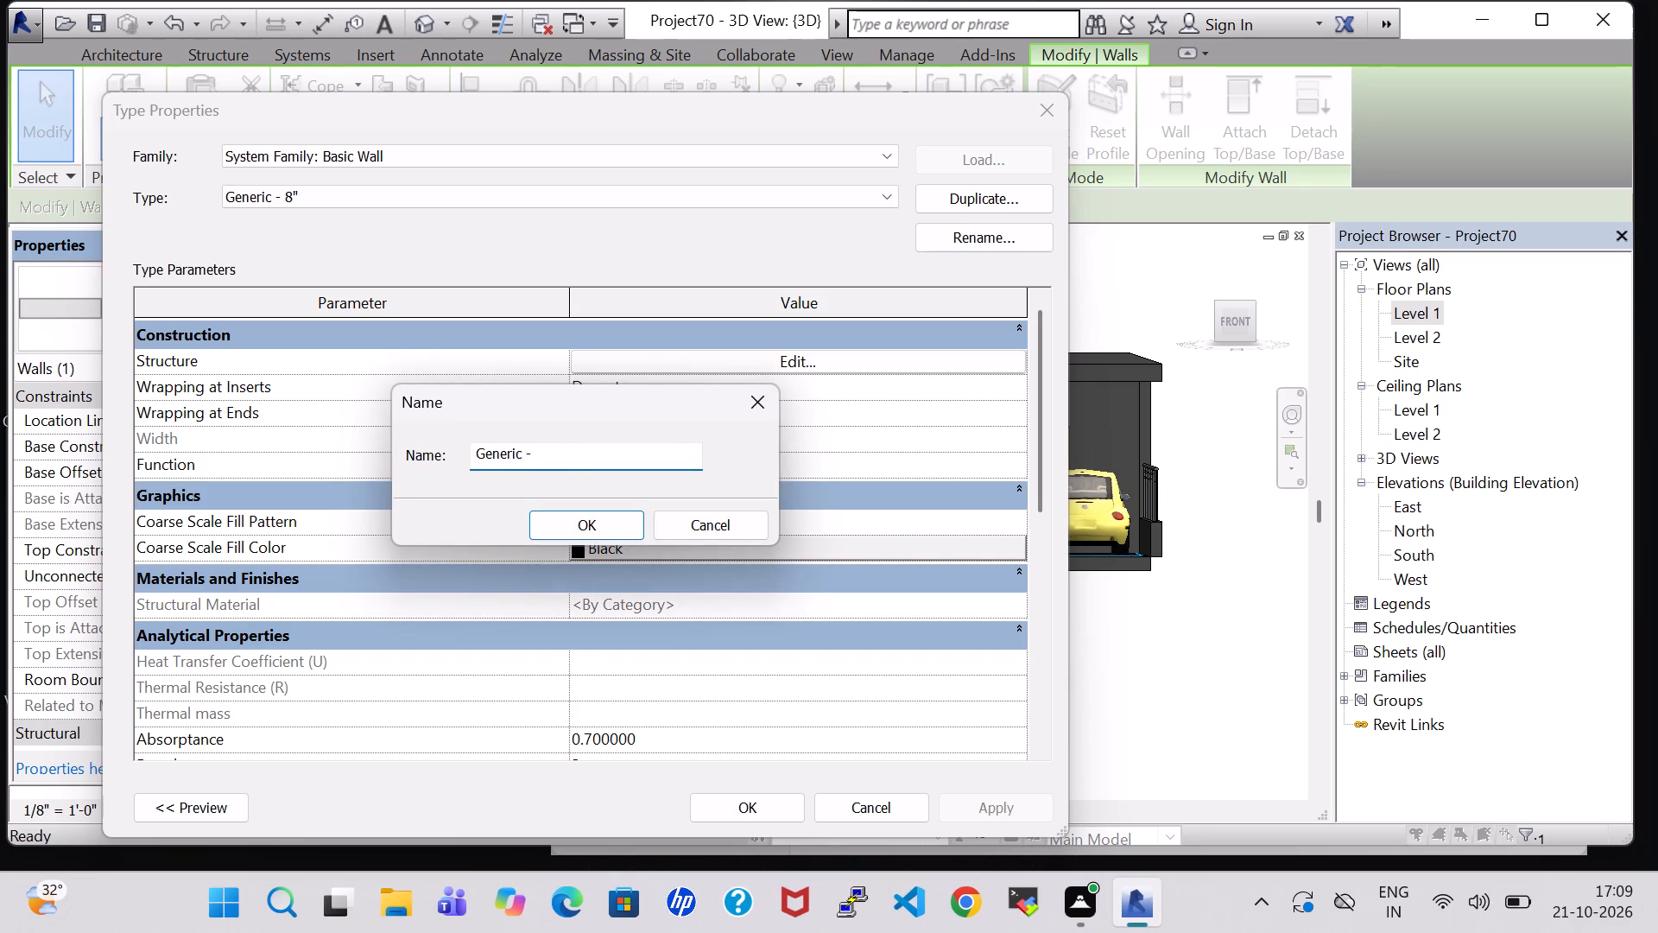
{"action": "key", "text": "2"}
{"action": "key", "text": "shift+quotedbl"}
{"action": "key", "text": "BackSpace"}
{"action": "key", "text": "semicolon"}
{"action": "key", "text": "BackSpace"}
{"action": "key", "text": "apostrophe"}
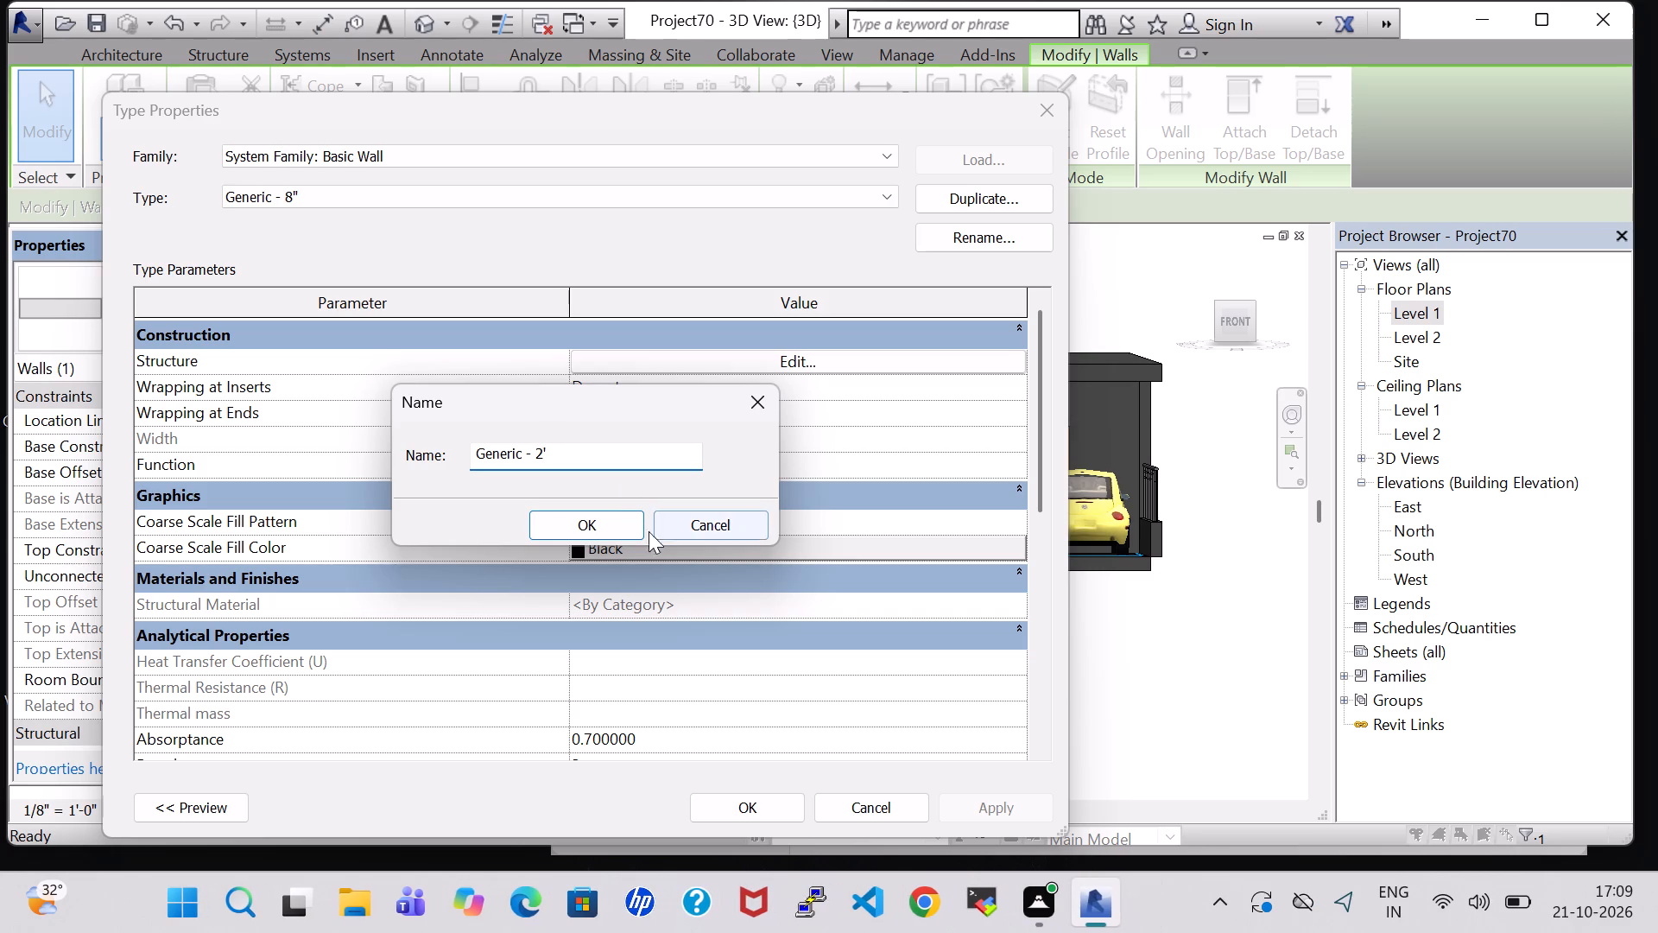
{"action": "left_click", "coordinate": [633, 529]}
Set the structure layer material of the Generic - 2' wall type to Birch.
{"action": "left_click", "coordinate": [867, 346]}
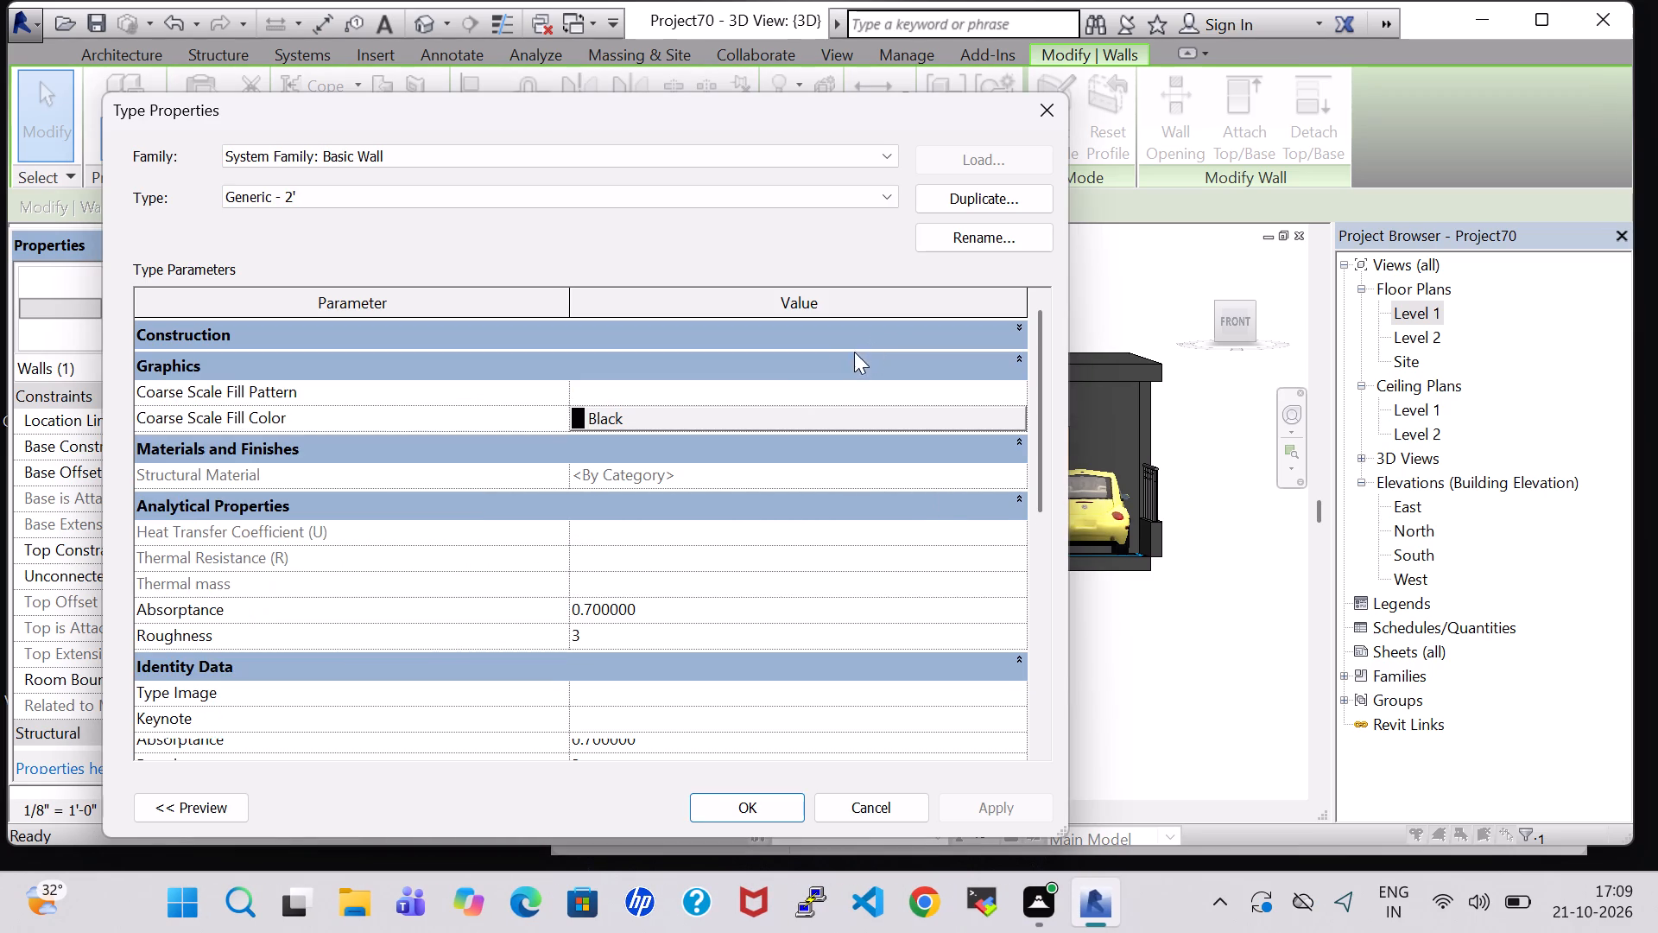
{"action": "left_click", "coordinate": [830, 338]}
{"action": "left_click", "coordinate": [801, 359]}
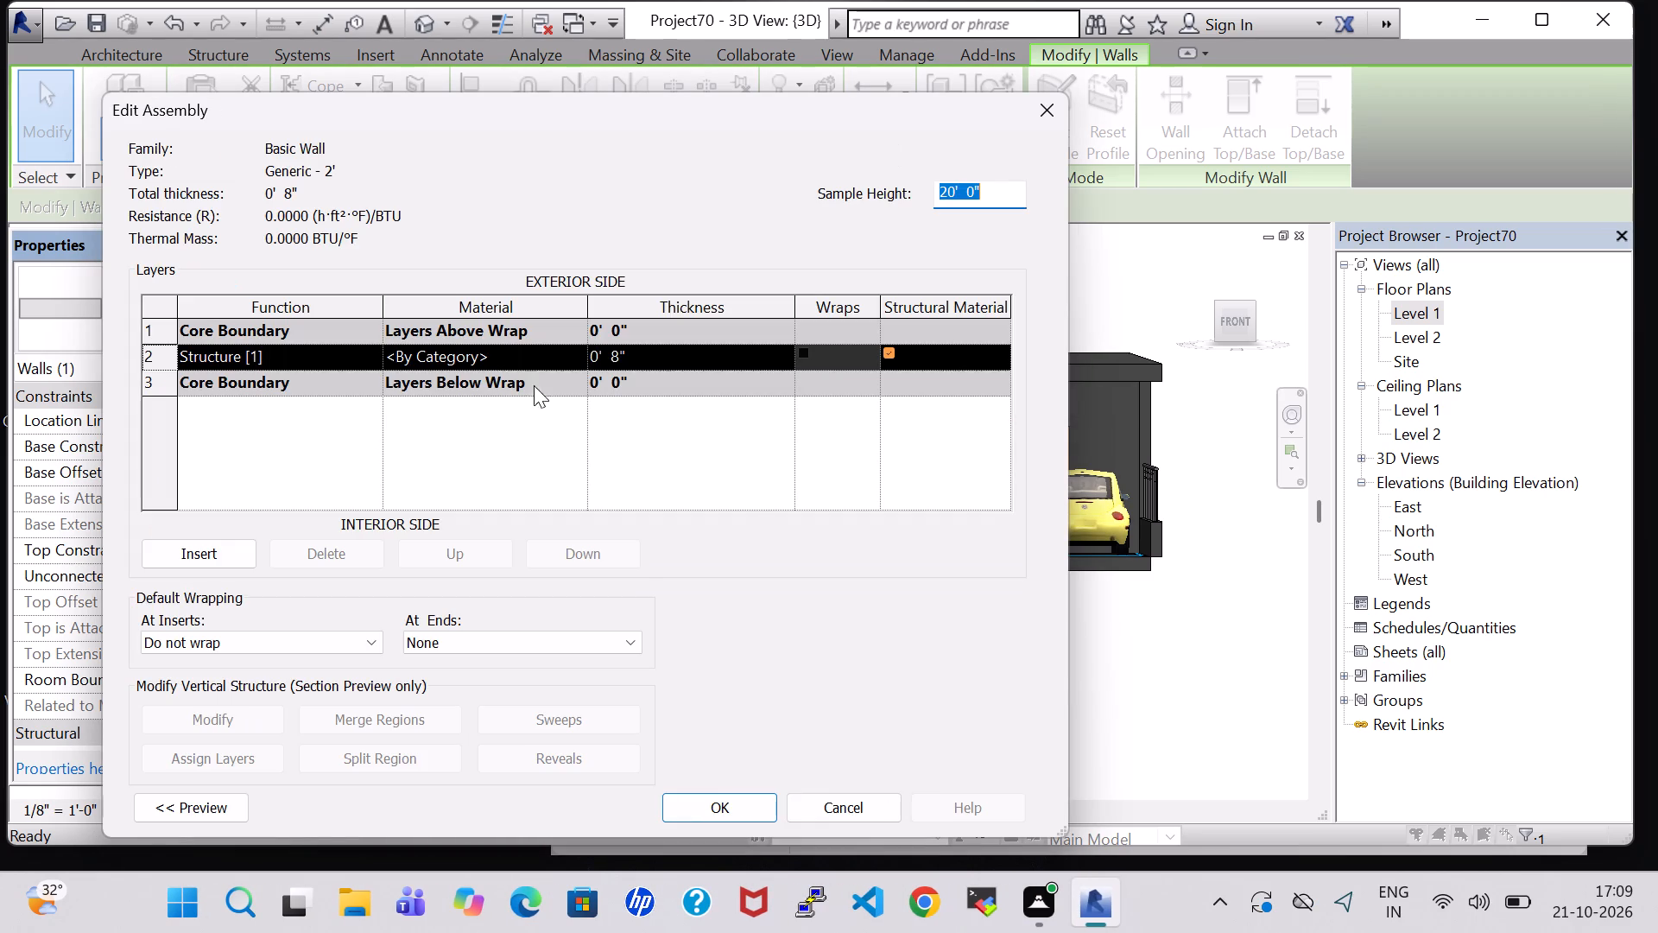
{"action": "left_click", "coordinate": [577, 352]}
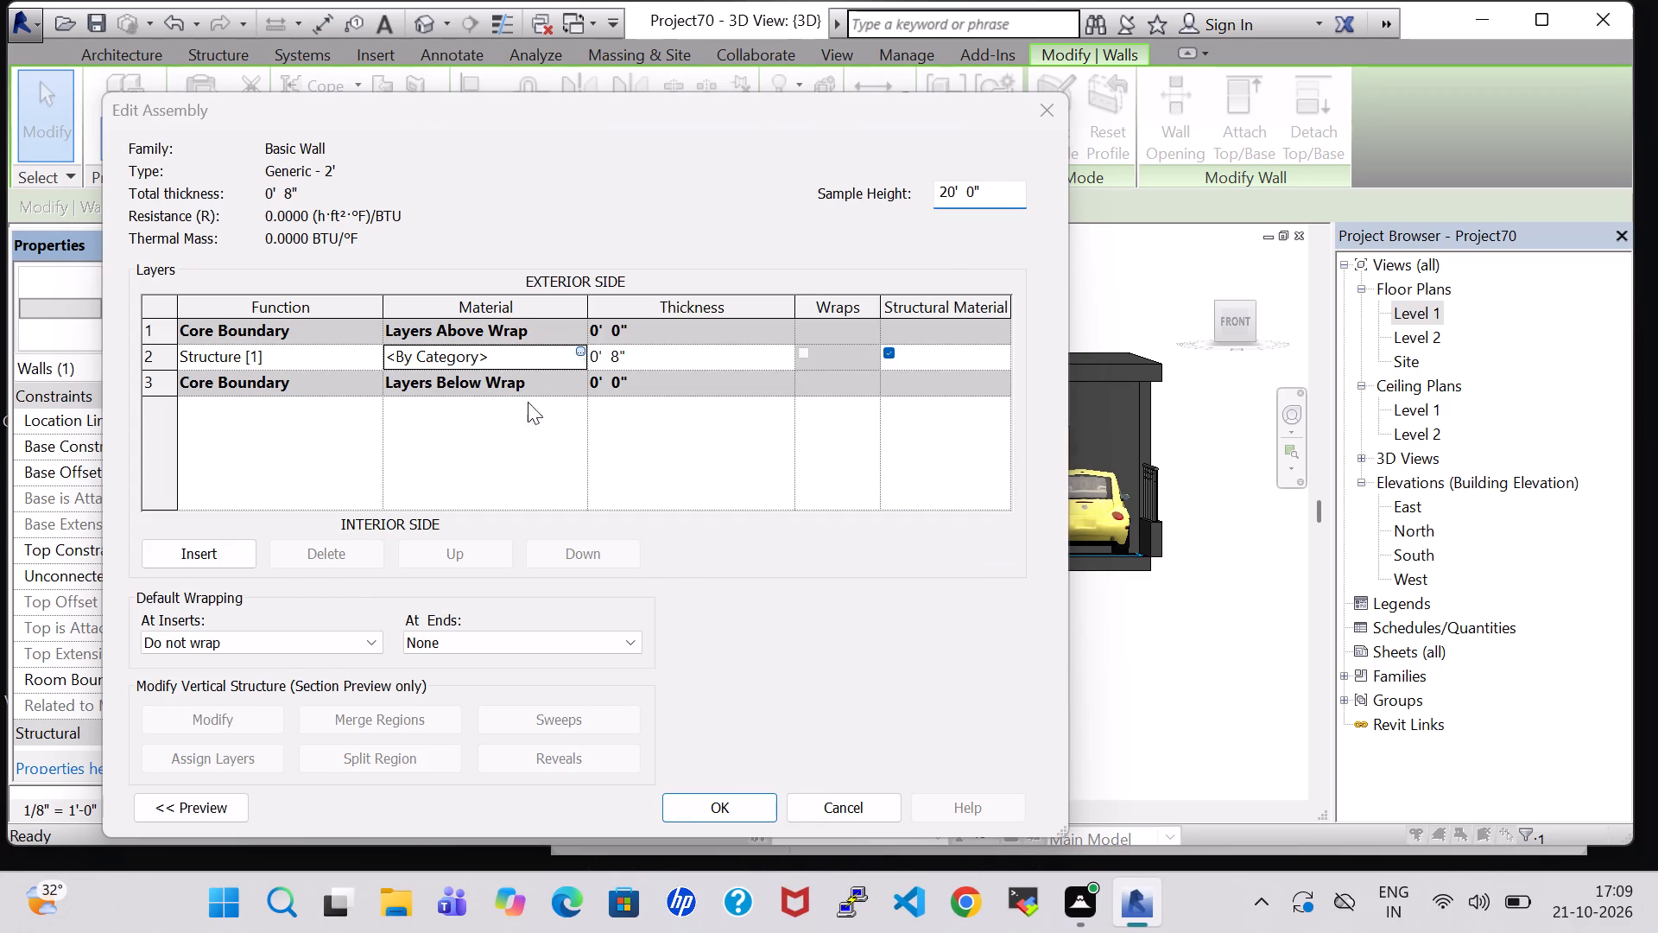
{"action": "left_click", "coordinate": [349, 587]}
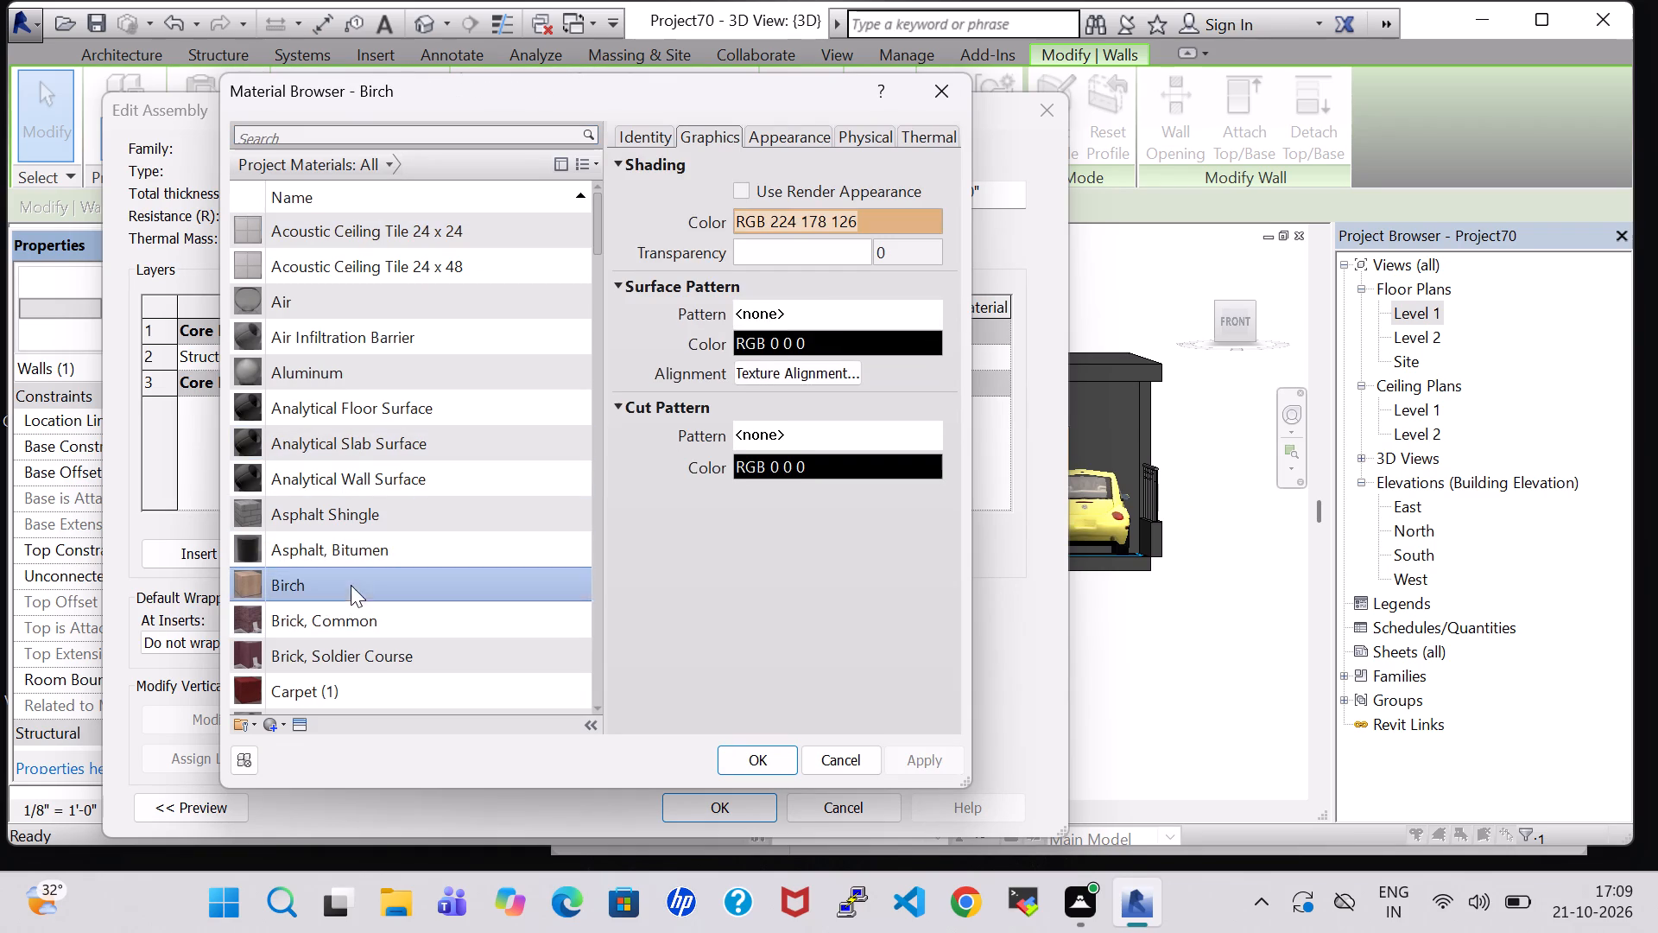
{"action": "left_click", "coordinate": [760, 762]}
{"action": "left_click", "coordinate": [750, 803]}
{"action": "left_click", "coordinate": [757, 803]}
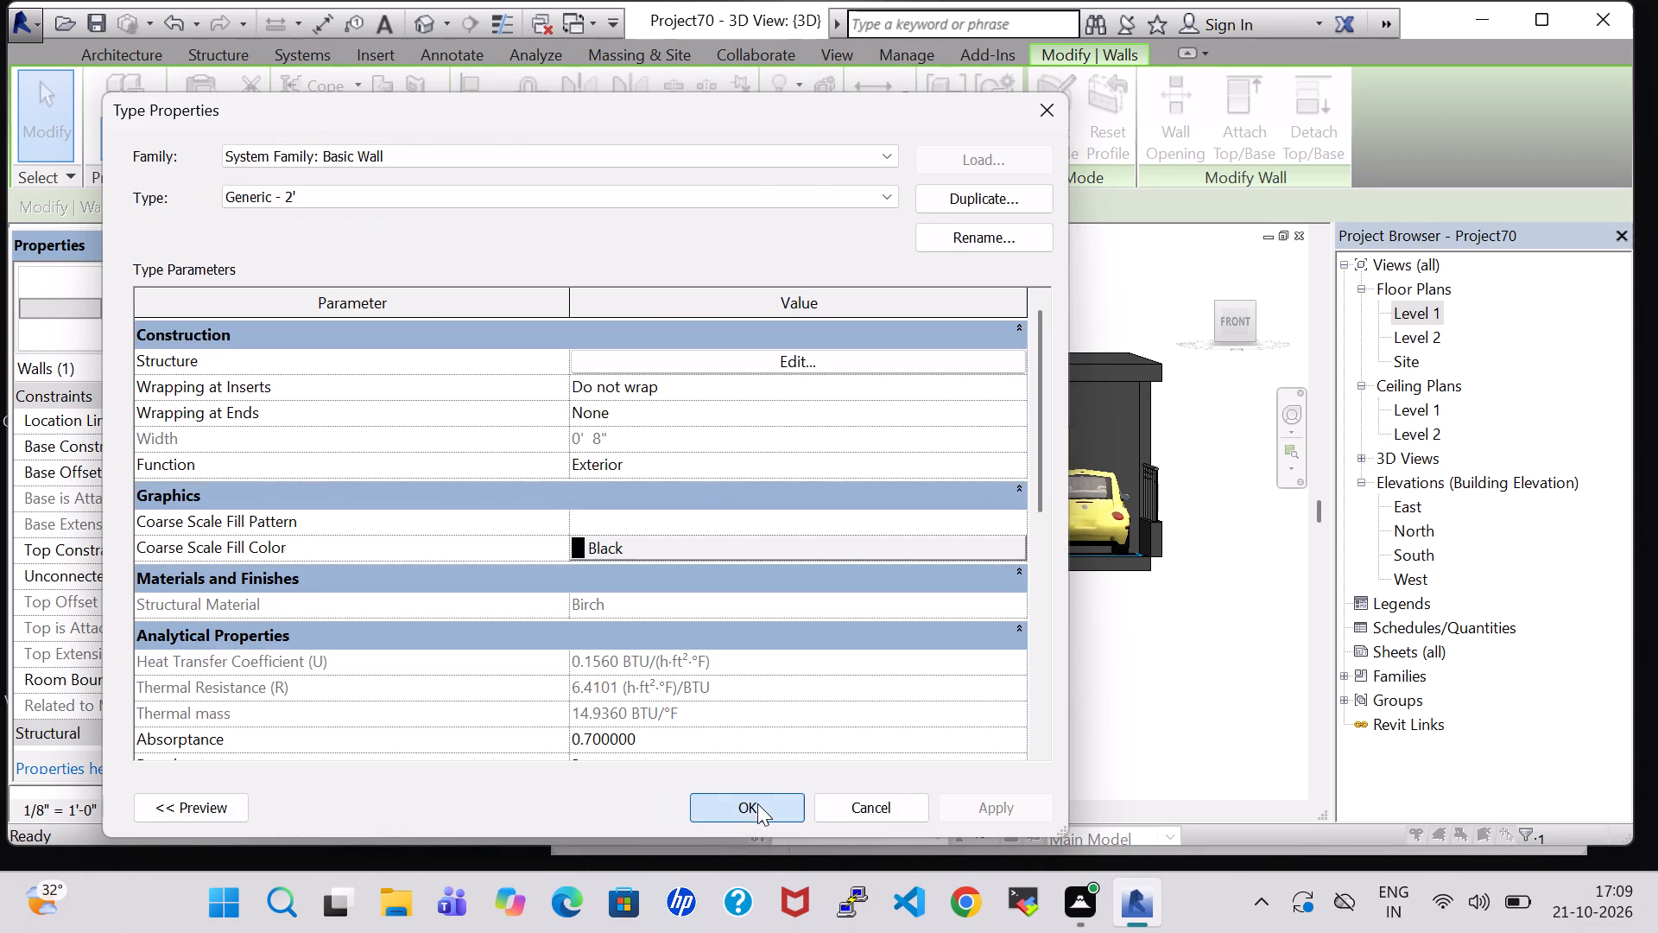
{"action": "left_click", "coordinate": [770, 707]}
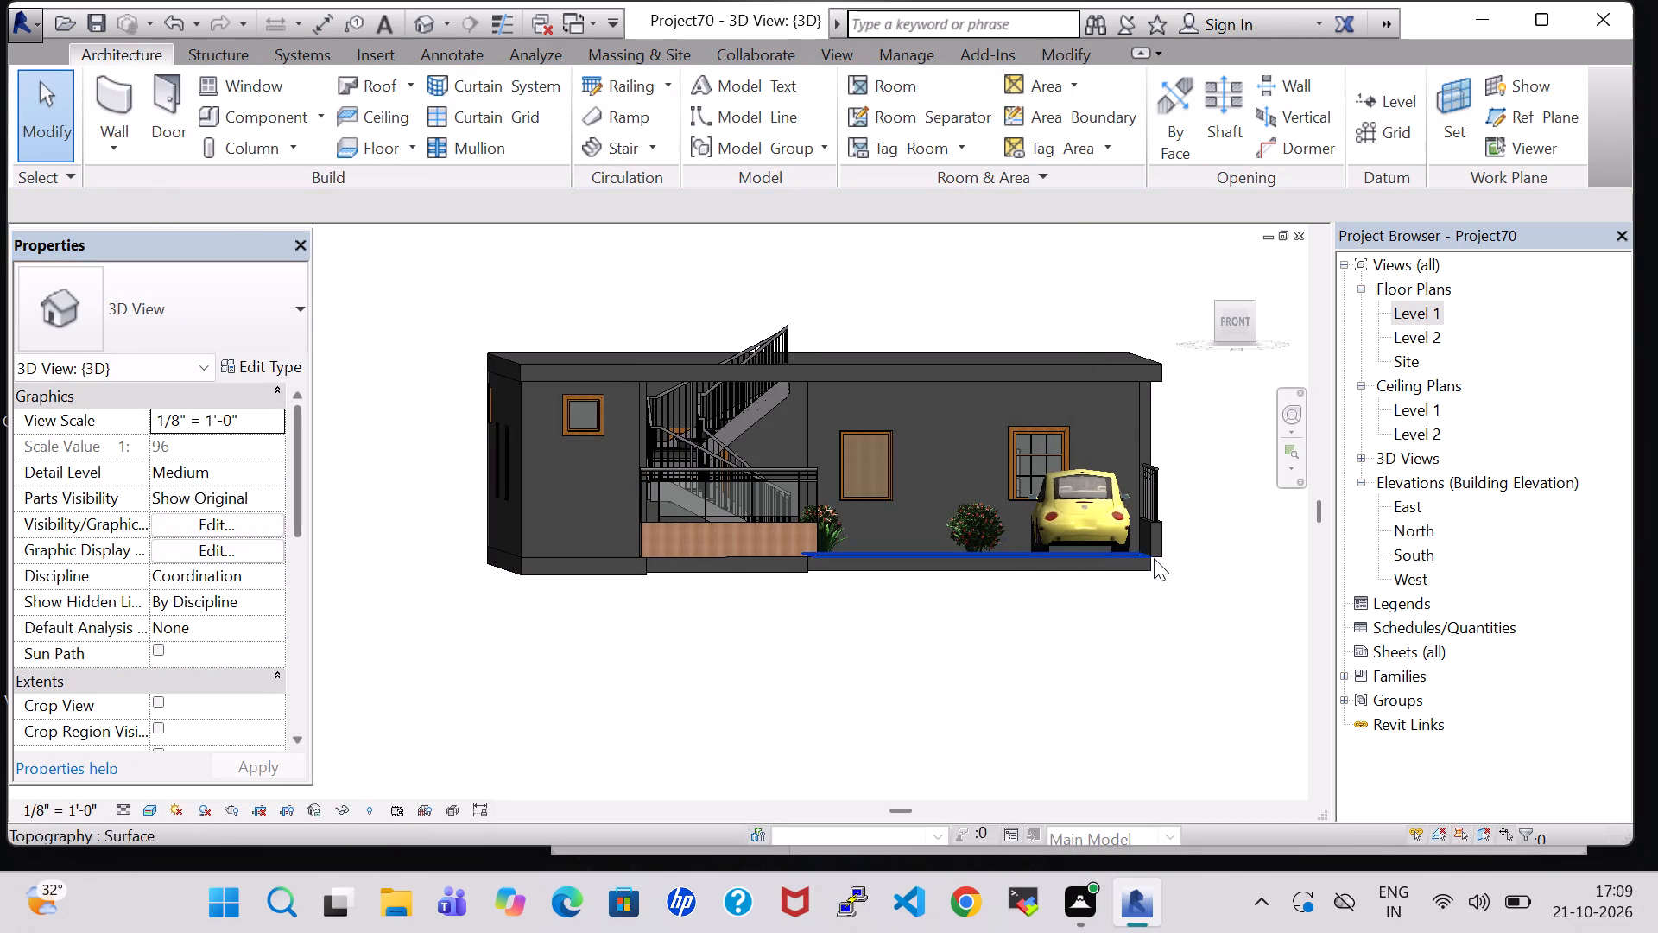
Change the low wall along the car's side of the PARK area to the Generic - 2' type.
{"action": "left_click", "coordinate": [1158, 543]}
{"action": "left_click", "coordinate": [230, 362]}
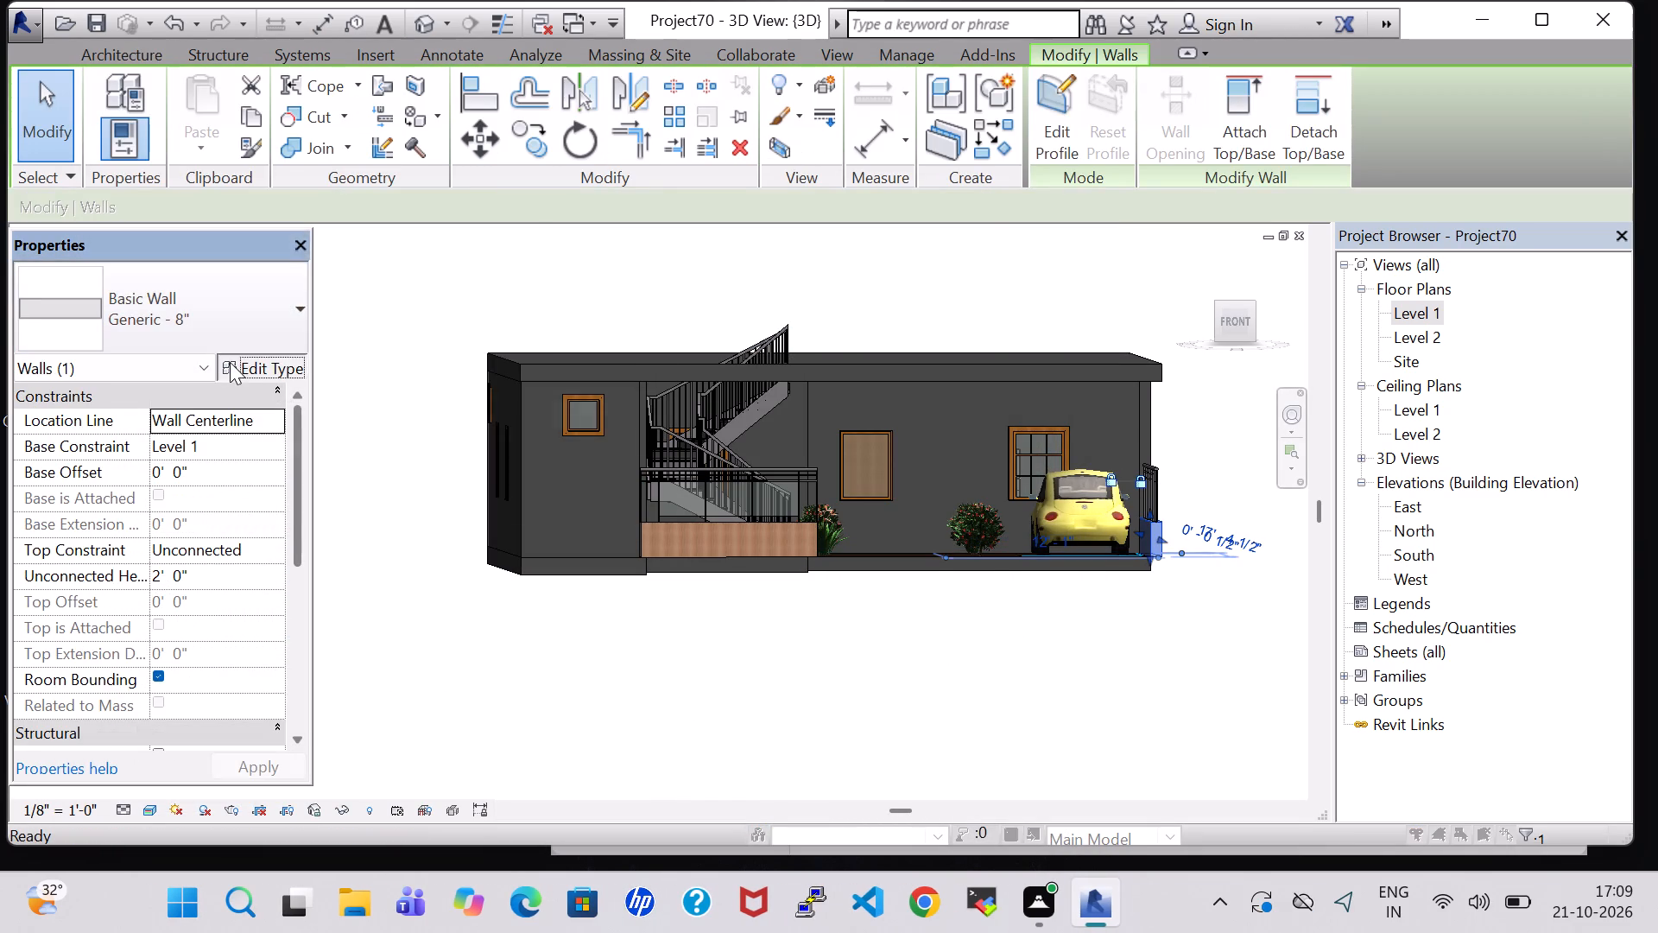
{"action": "left_click", "coordinate": [851, 822]}
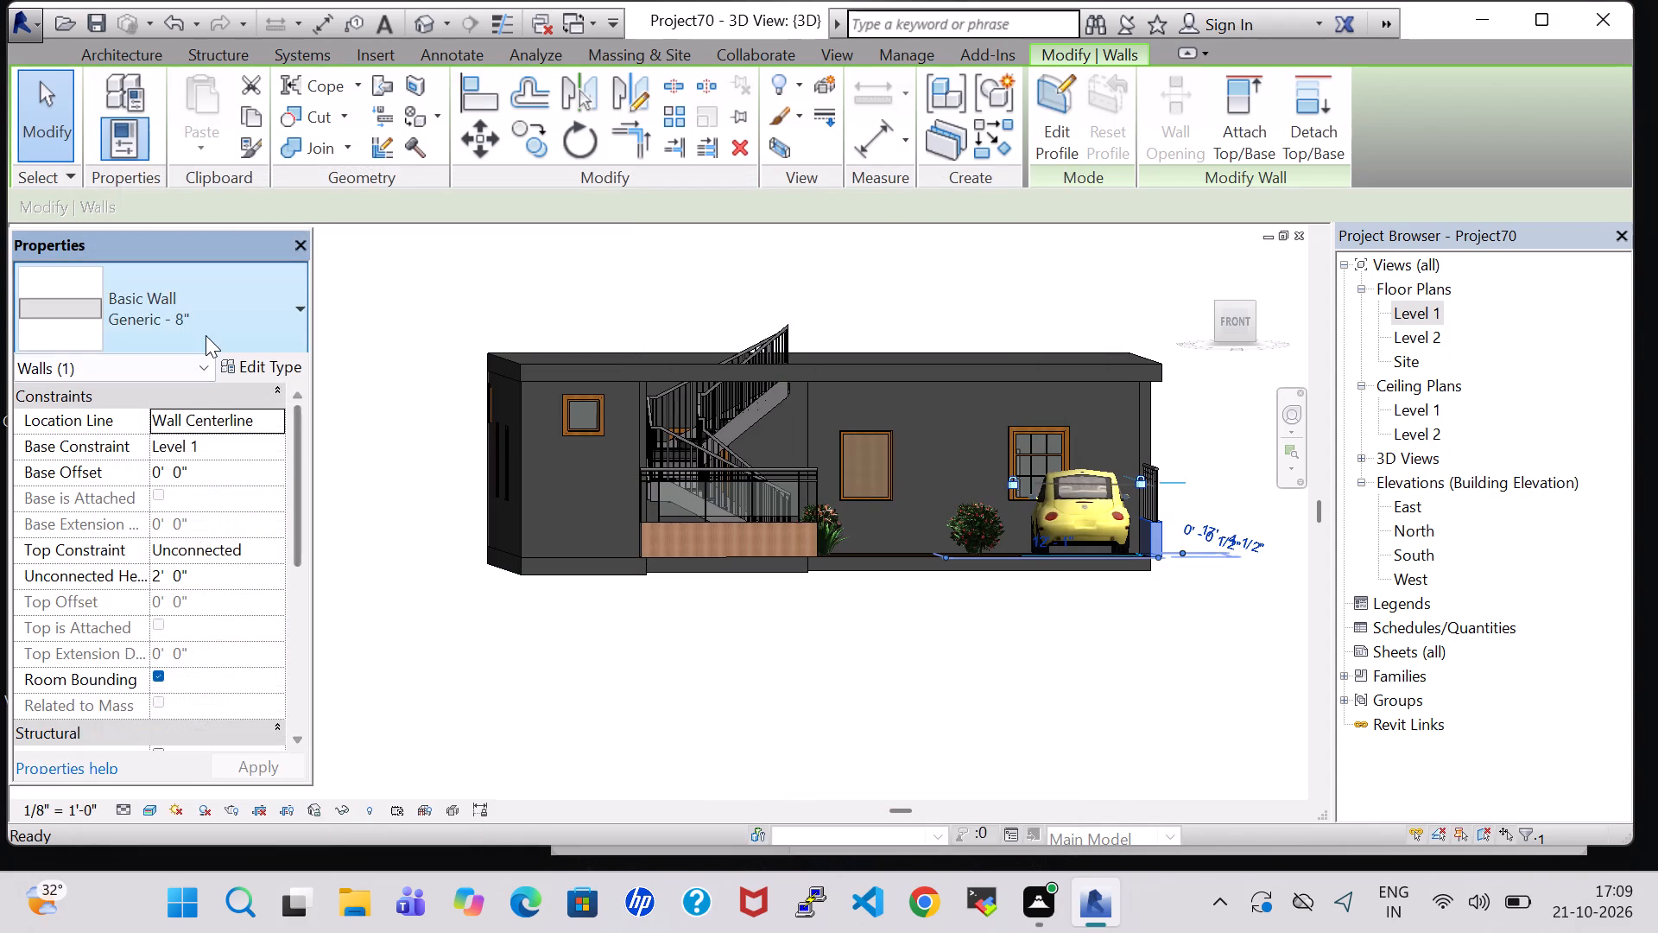
{"action": "left_click", "coordinate": [206, 335]}
{"action": "left_click", "coordinate": [212, 846]}
{"action": "left_click", "coordinate": [868, 707]}
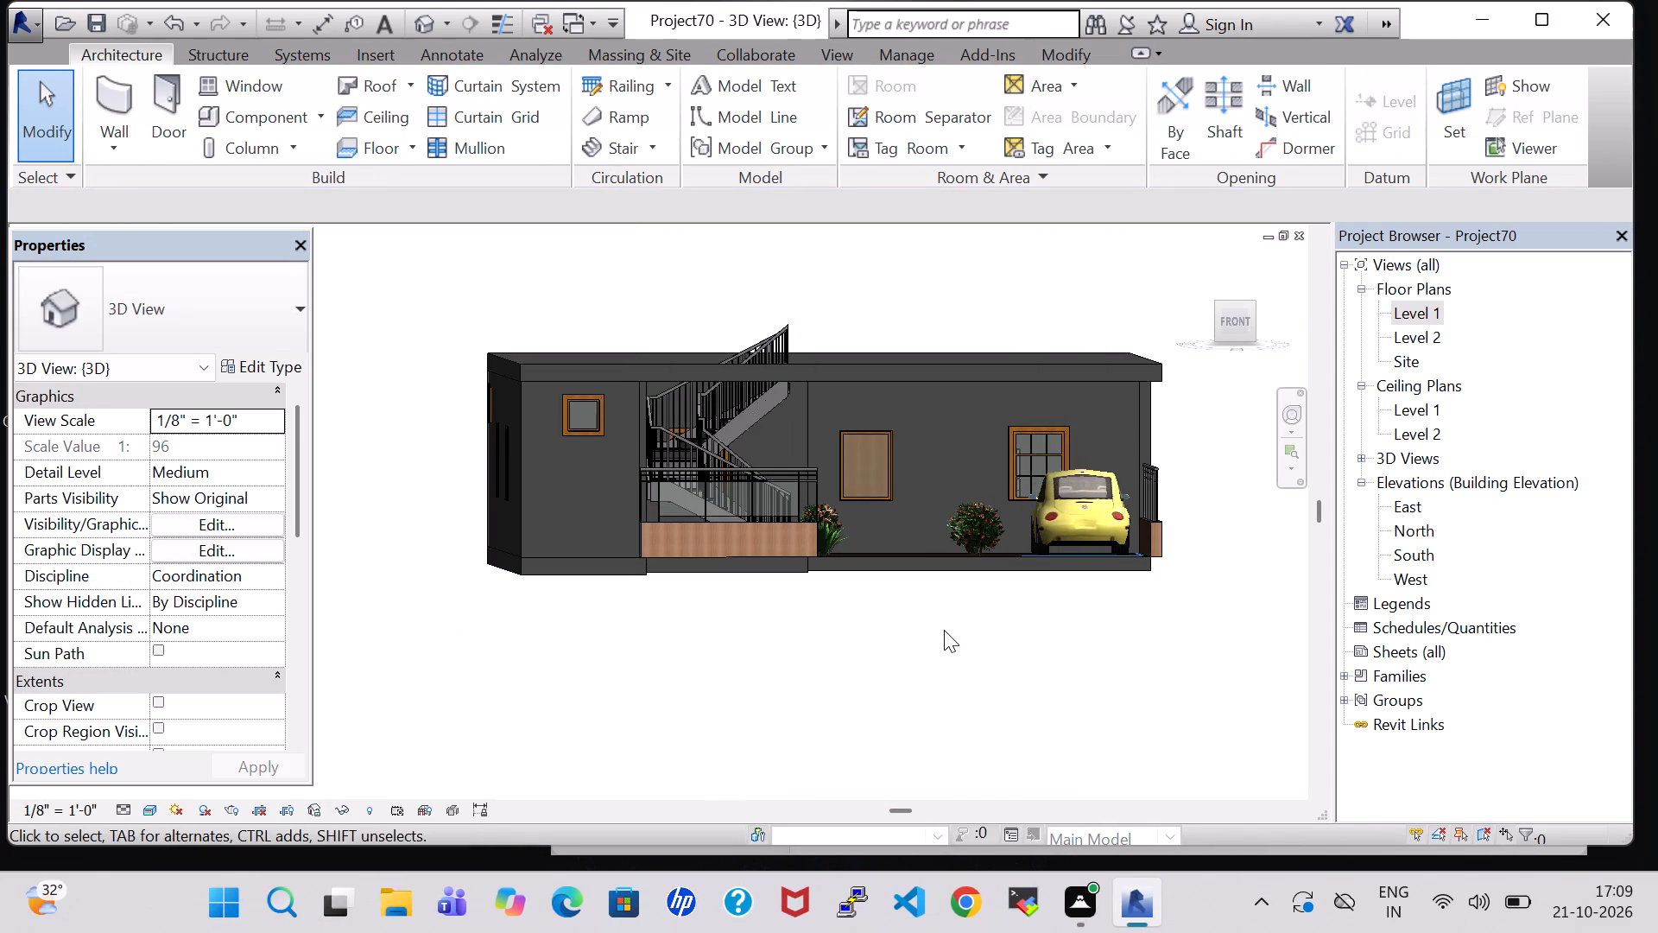
Set the structure layer material of the Generic - 8" exterior wall type to Brick, Common.
{"action": "middle_click_drag", "start_coordinate": [944, 630], "coordinate": [918, 652], "text": "shift"}
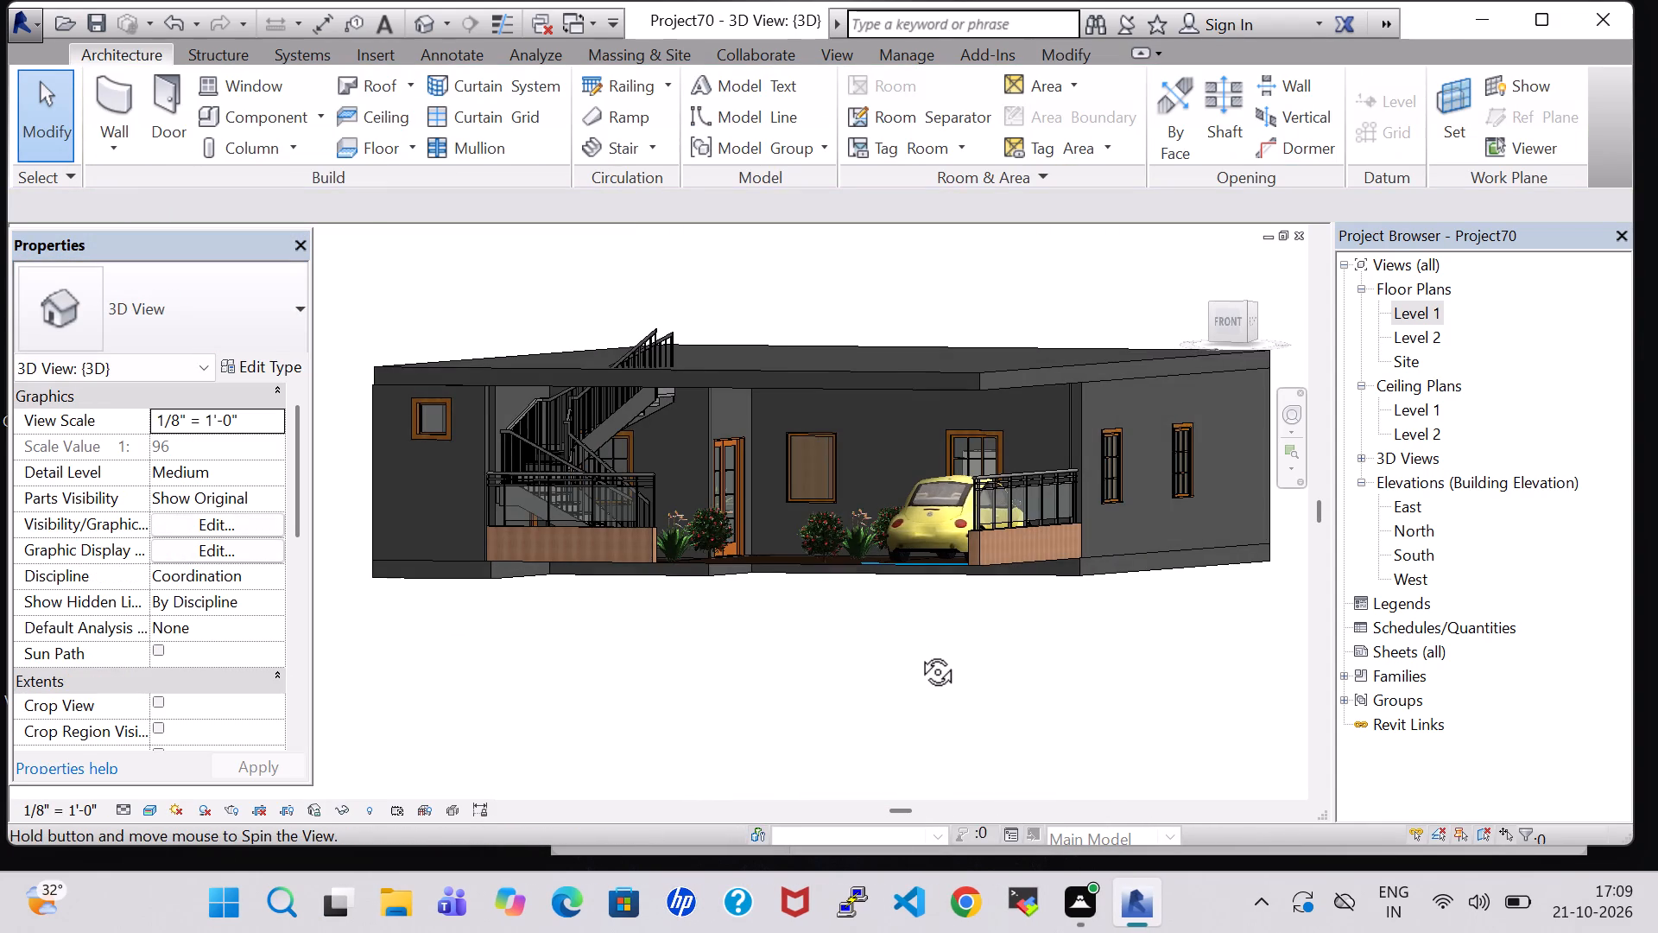
{"action": "middle_click_drag", "start_coordinate": [918, 652], "coordinate": [934, 656], "text": "shift"}
{"action": "left_click", "coordinate": [499, 489]}
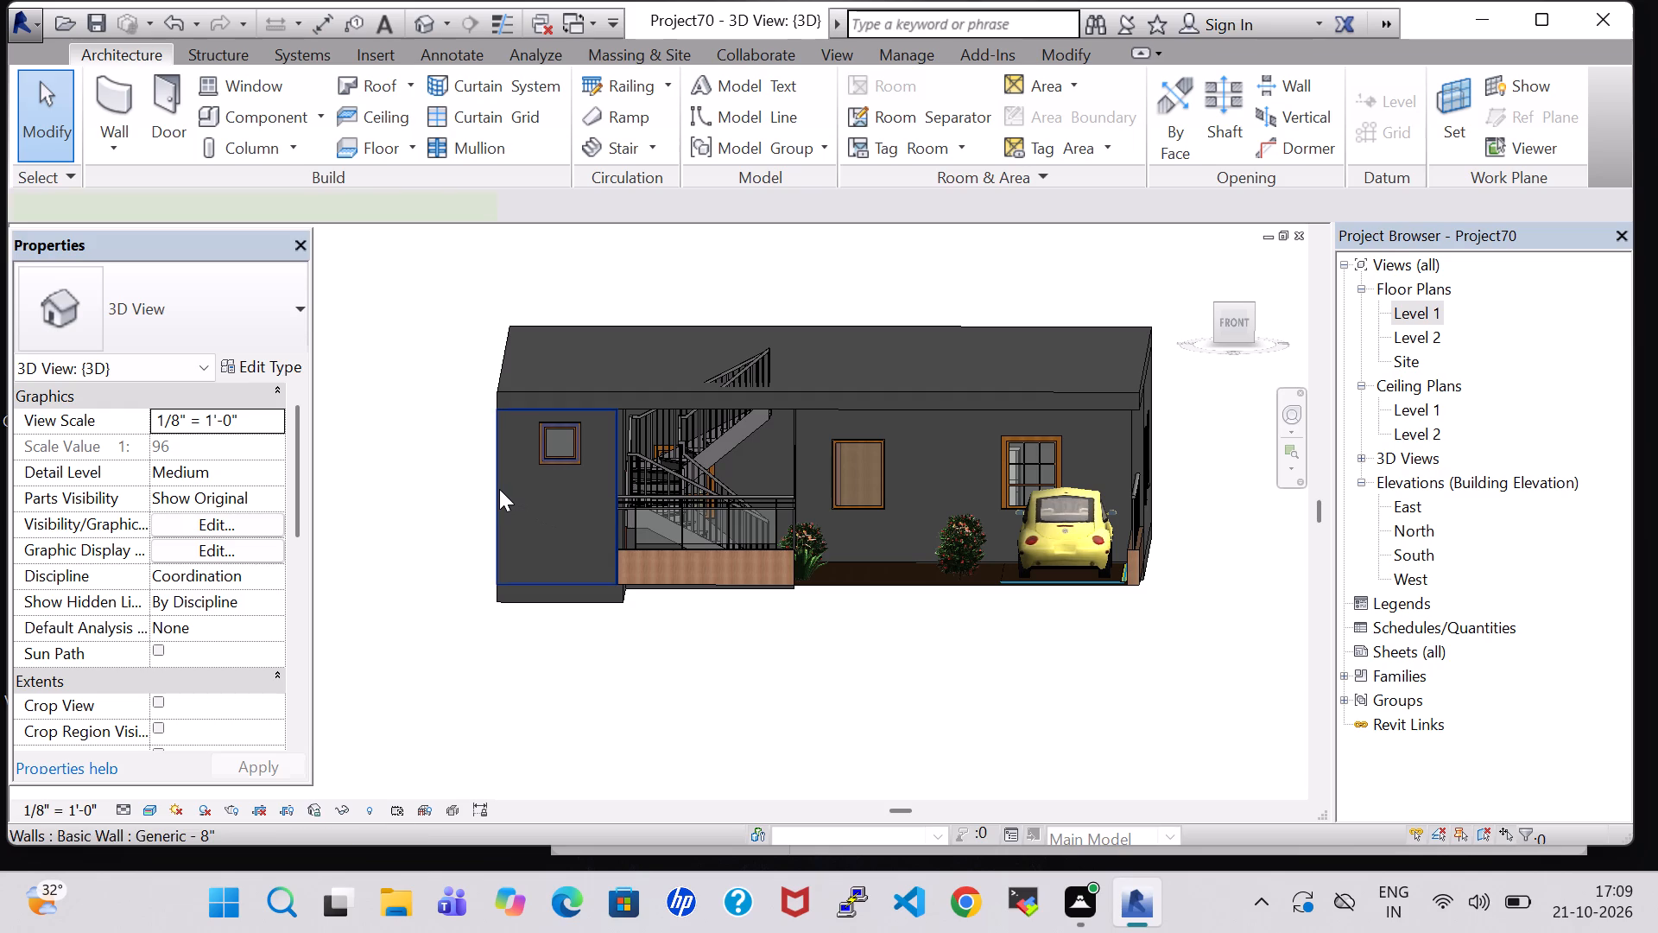
{"action": "left_click", "coordinate": [257, 364]}
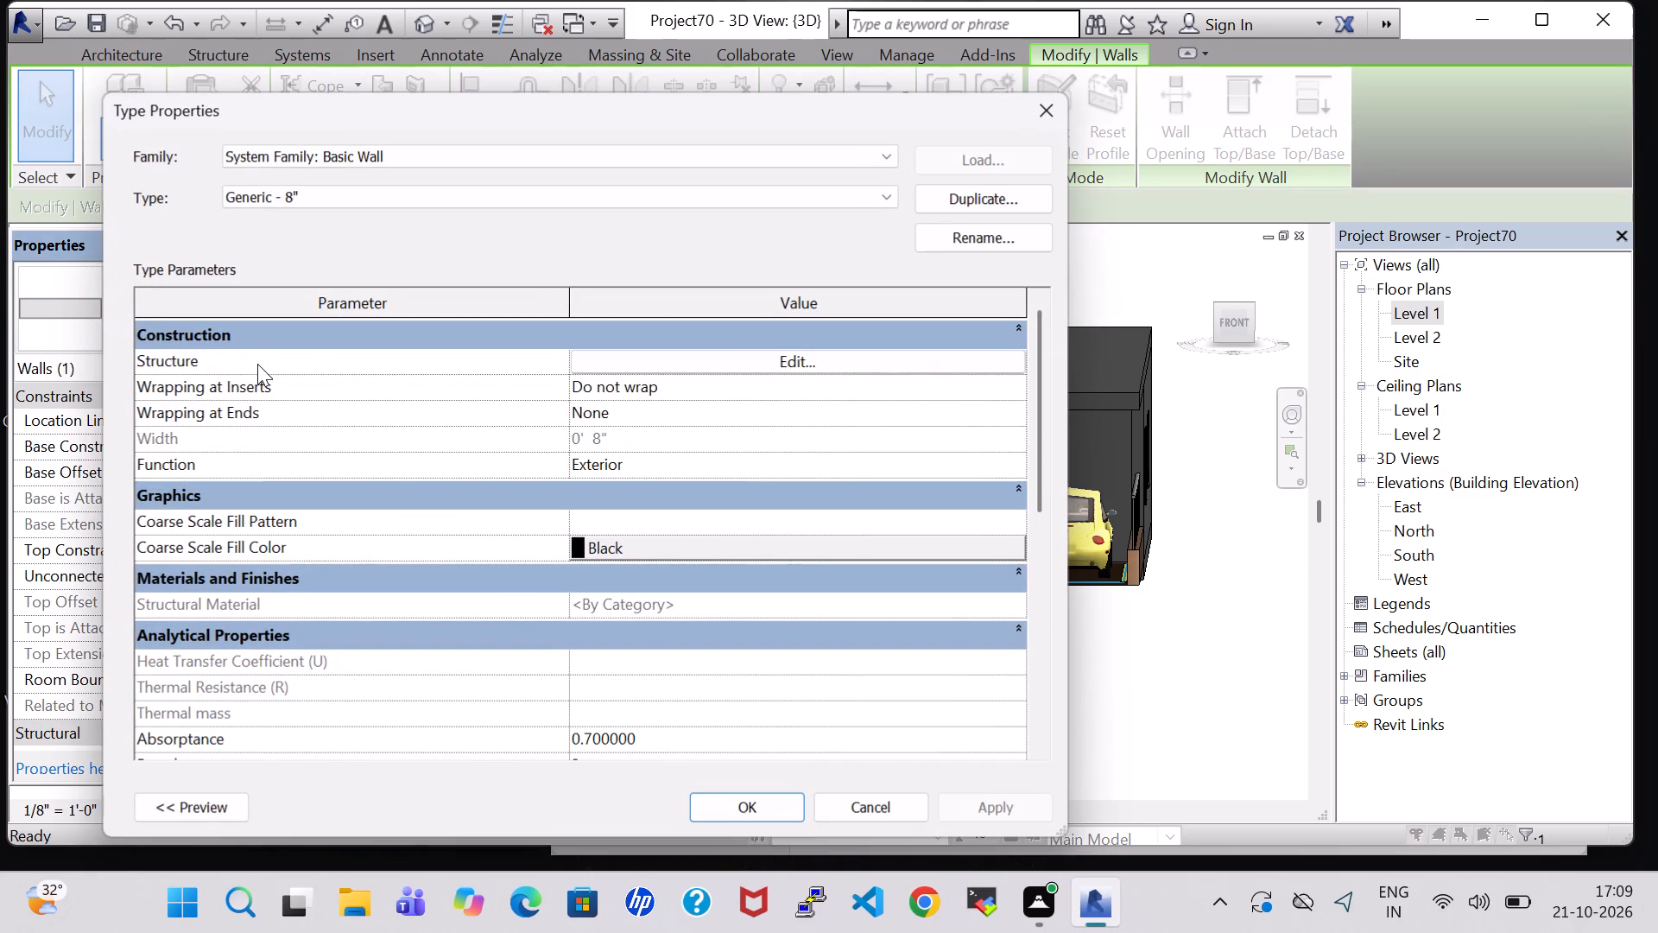
{"action": "left_click", "coordinate": [831, 356]}
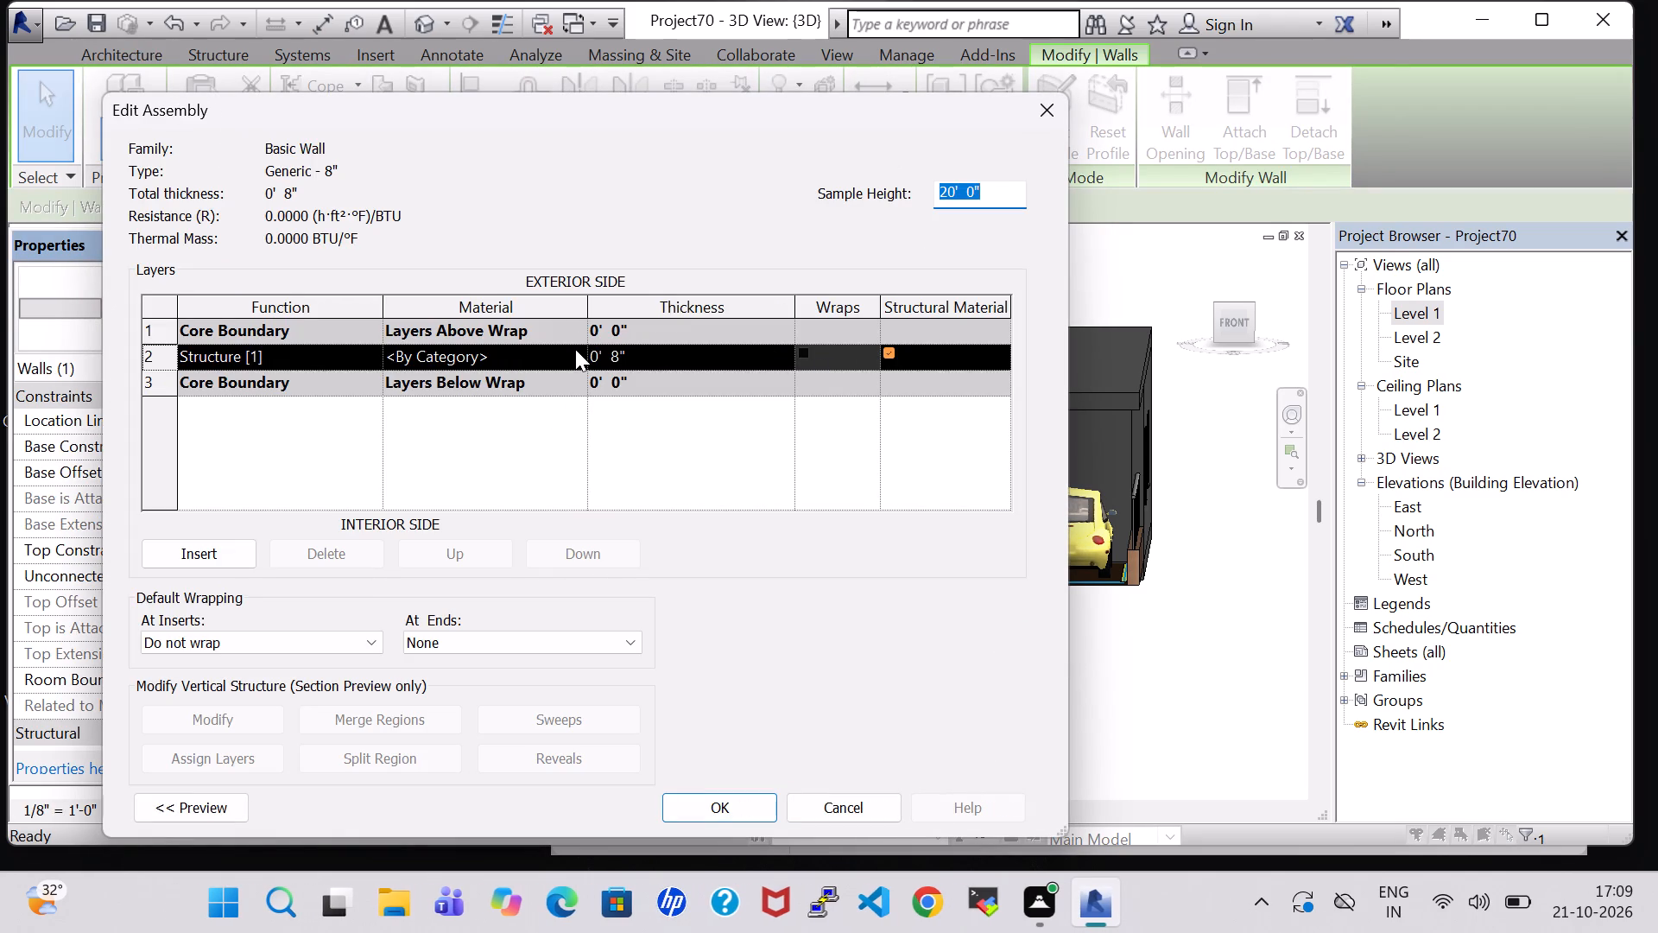
{"action": "left_click", "coordinate": [575, 349]}
{"action": "left_click", "coordinate": [343, 496]}
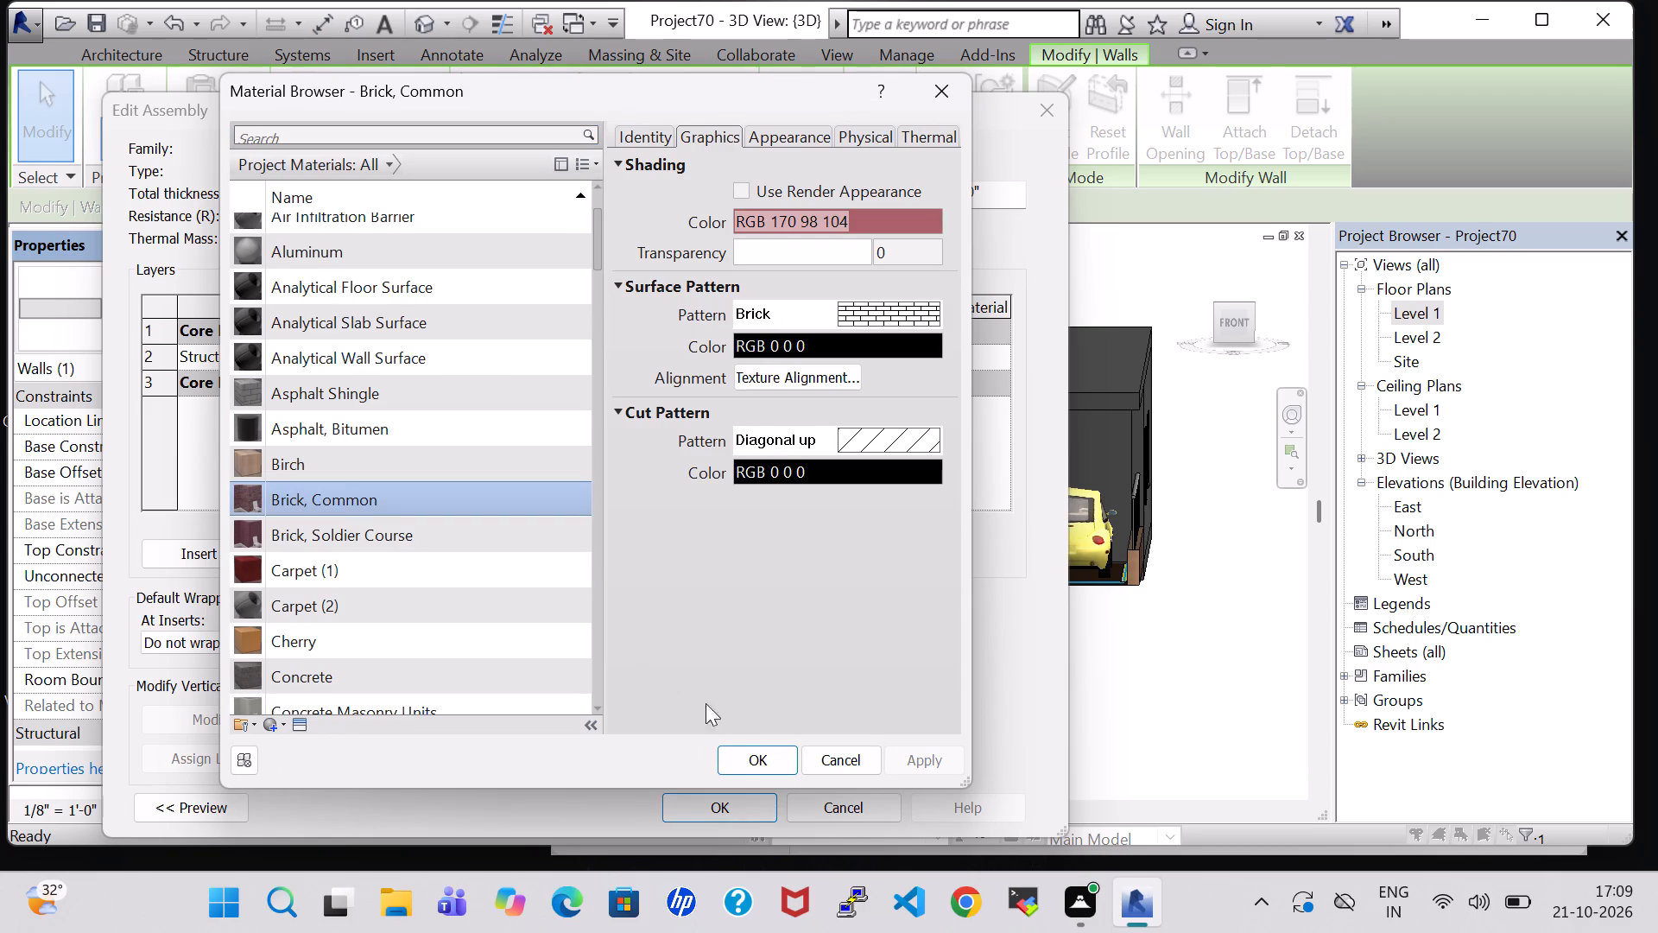
{"action": "left_click", "coordinate": [744, 756]}
{"action": "left_click", "coordinate": [740, 797]}
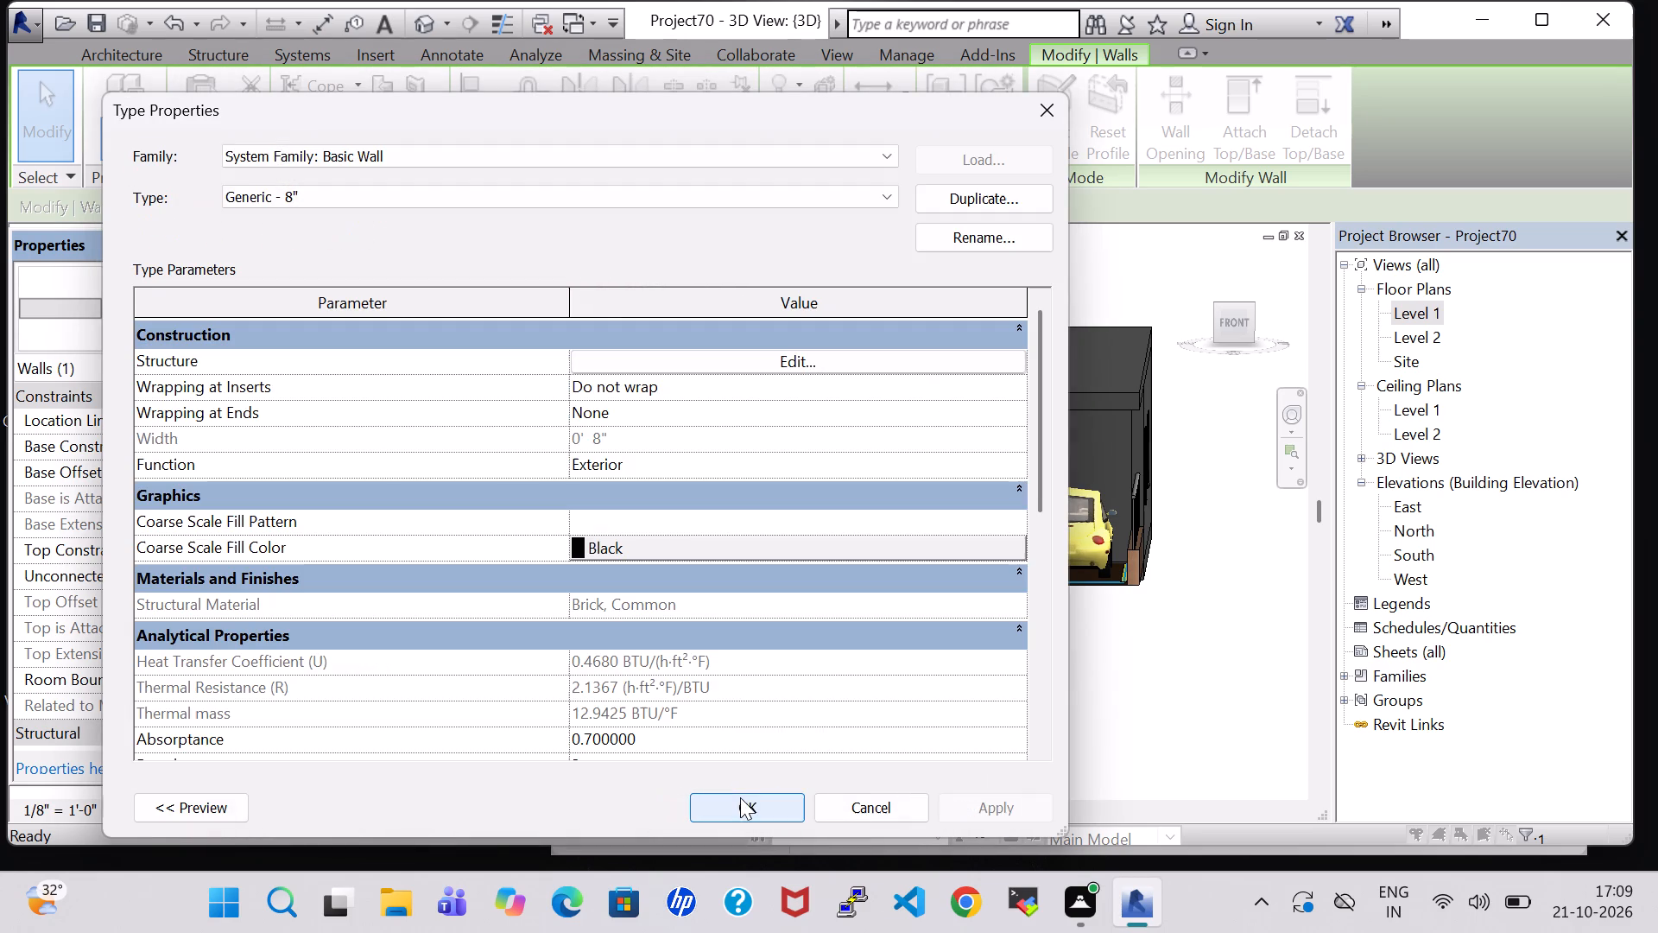
{"action": "left_click", "coordinate": [769, 809]}
{"action": "left_click", "coordinate": [920, 673]}
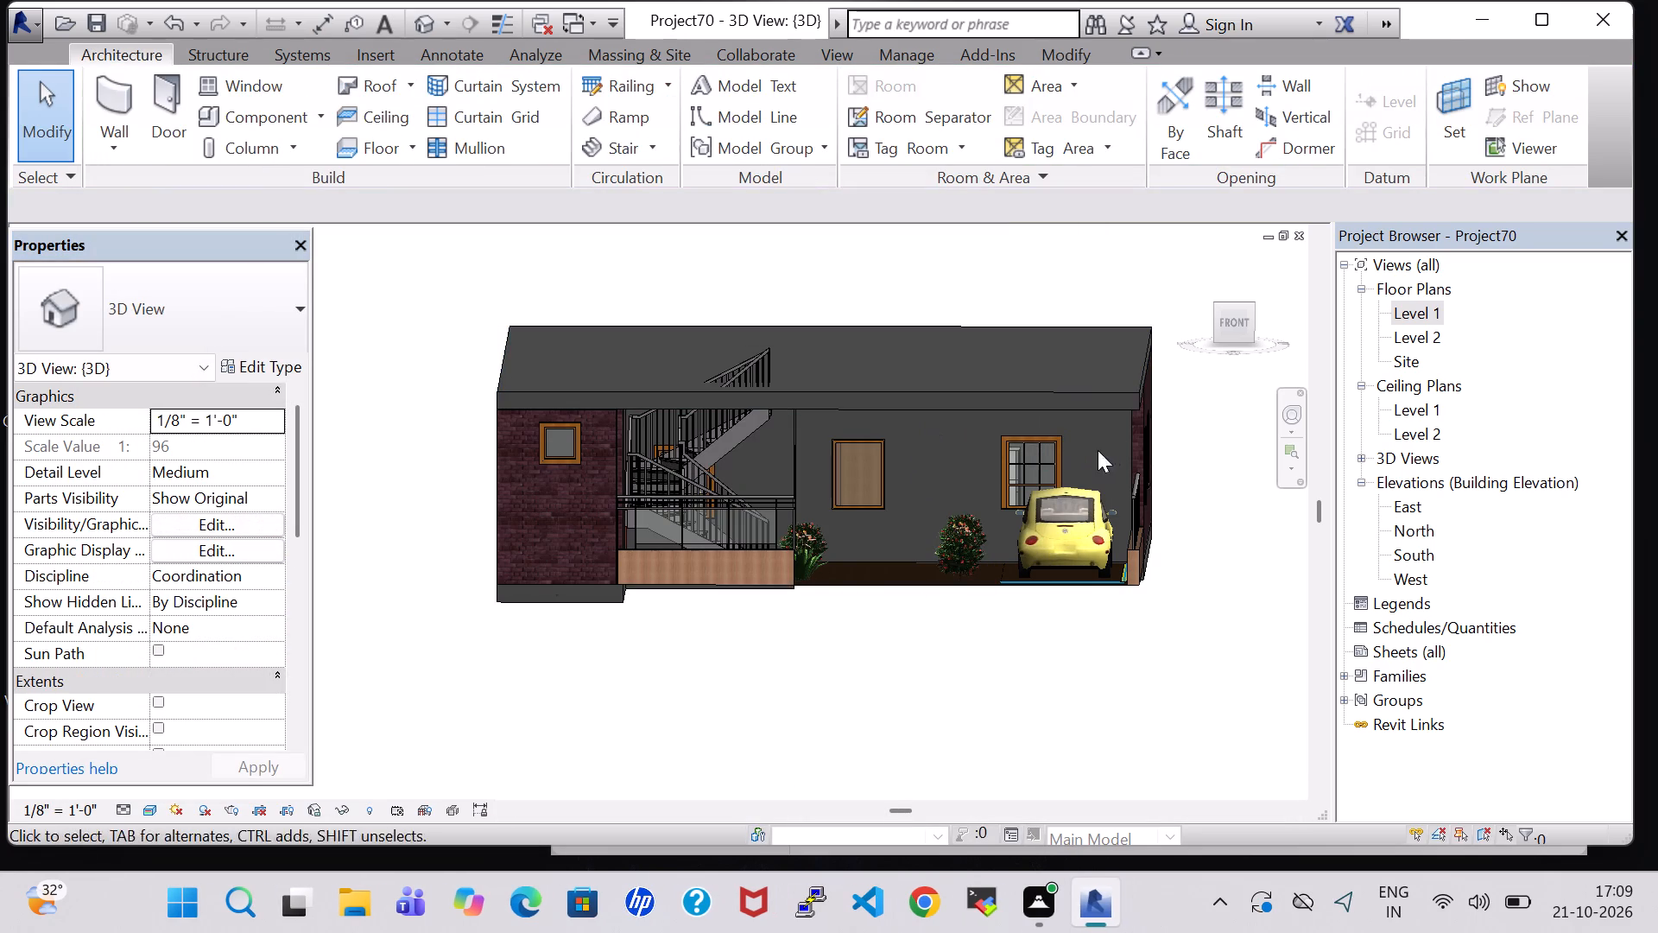
Set the structure layer material of the INNER 6' type, used by the wall behind the car, to Brick, Common.
{"action": "left_click", "coordinate": [1134, 441]}
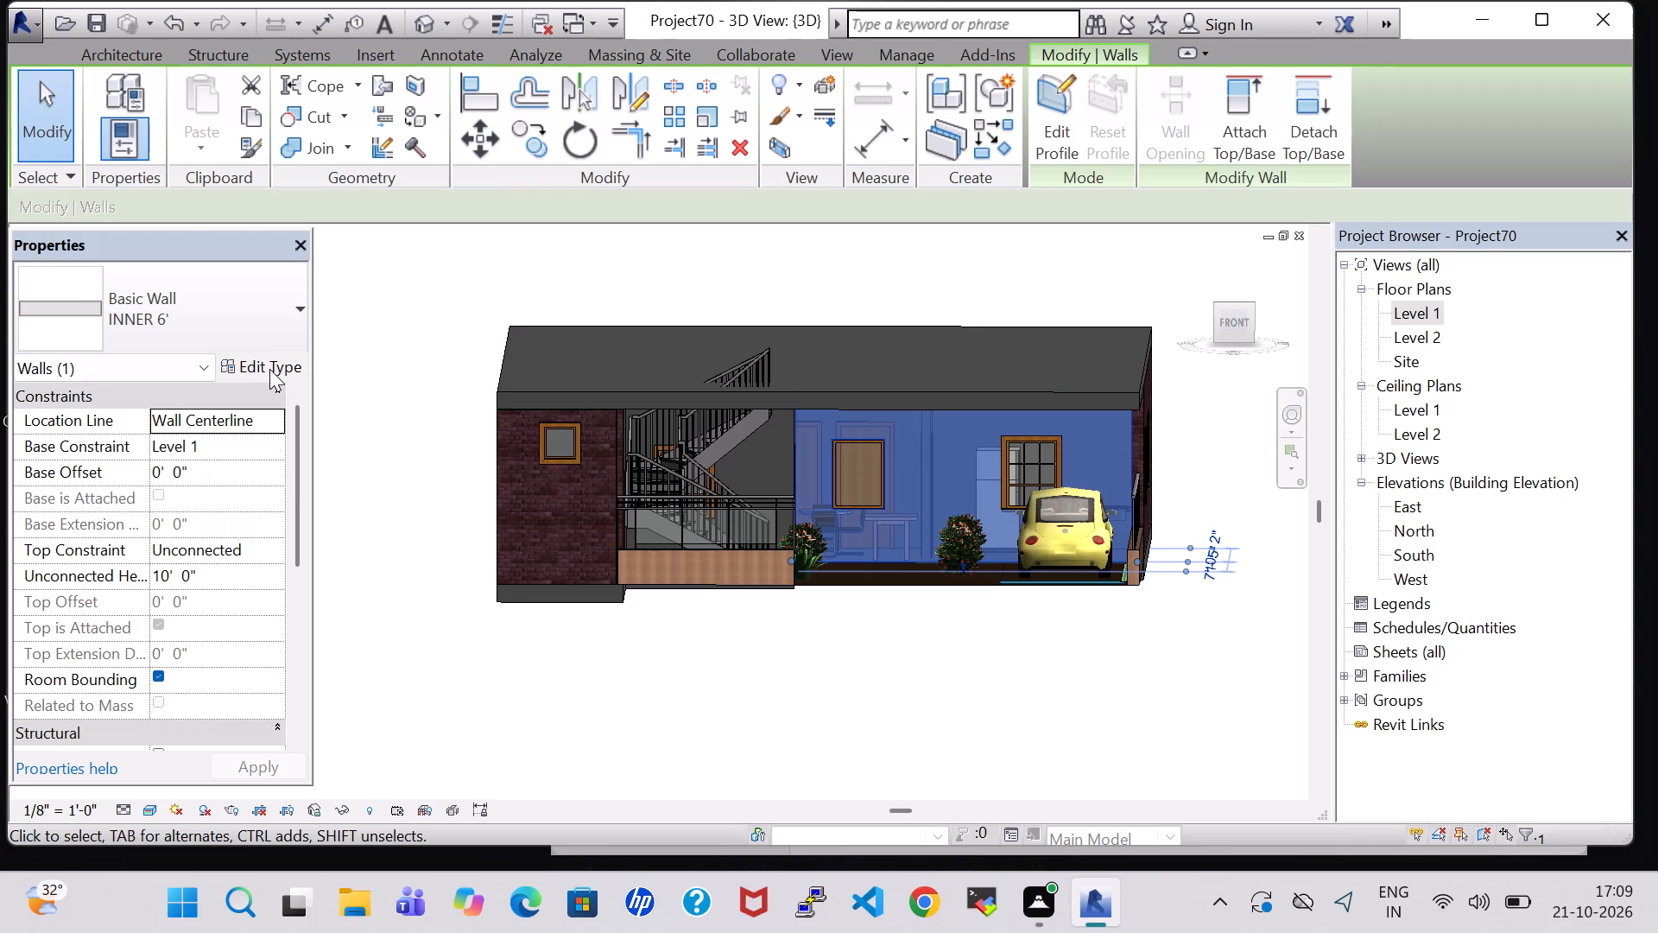
{"action": "left_click", "coordinate": [268, 367]}
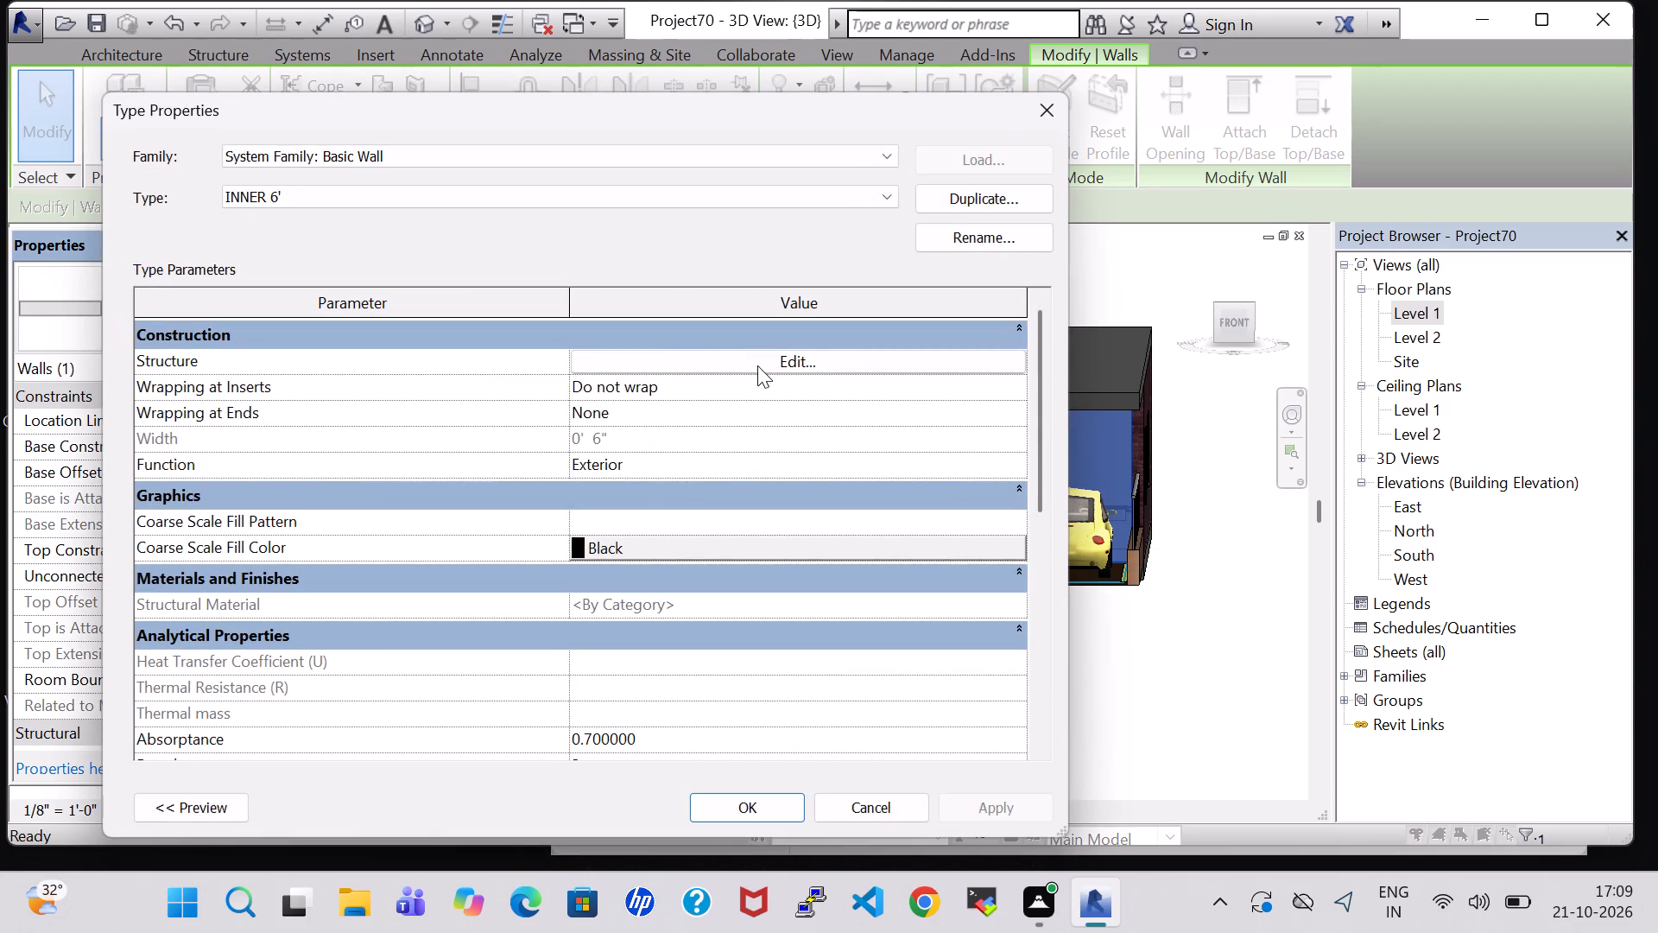
{"action": "left_click", "coordinate": [757, 365]}
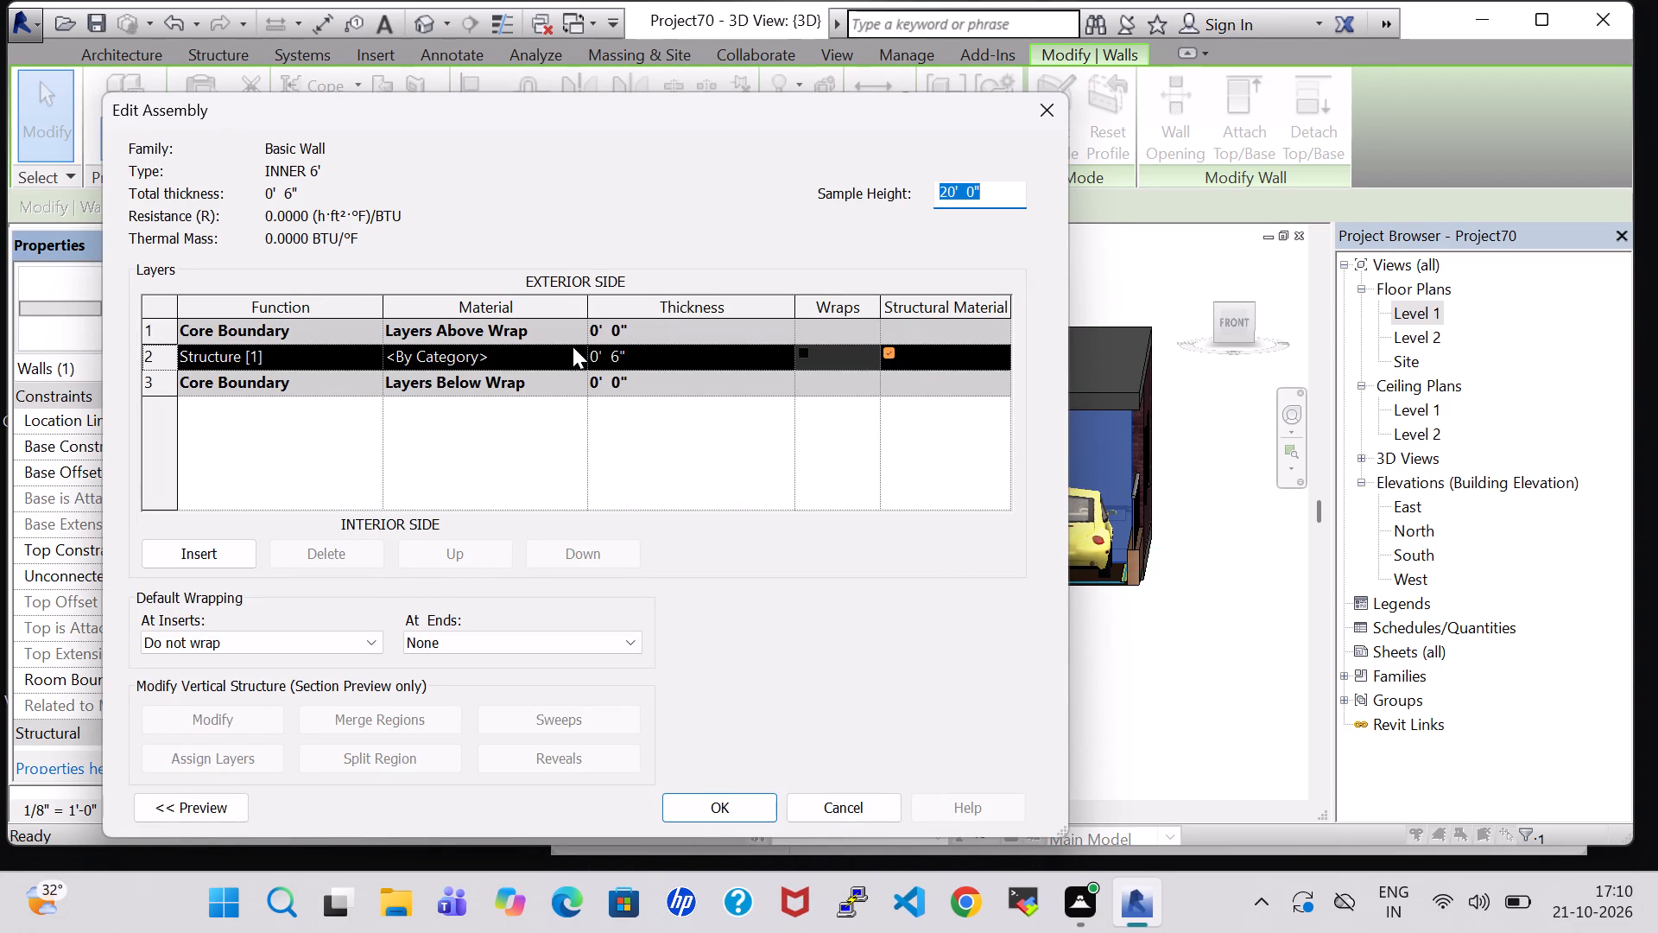
{"action": "left_click", "coordinate": [576, 347]}
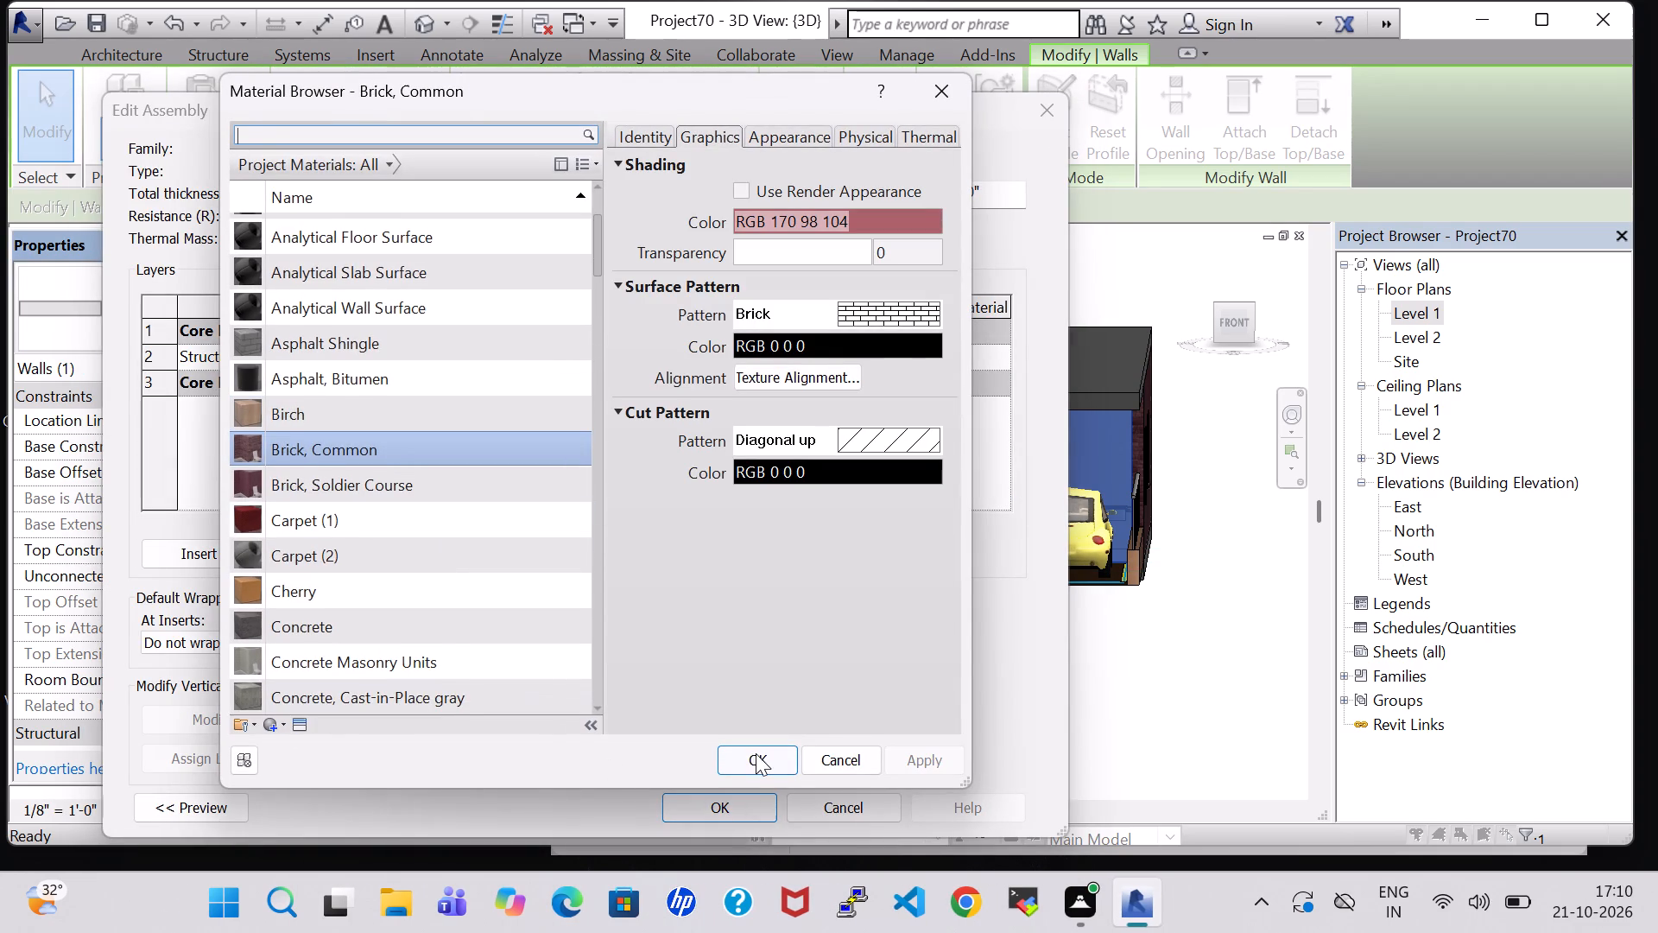
{"action": "left_click", "coordinate": [756, 753]}
{"action": "left_click", "coordinate": [756, 795]}
{"action": "left_click", "coordinate": [772, 805]}
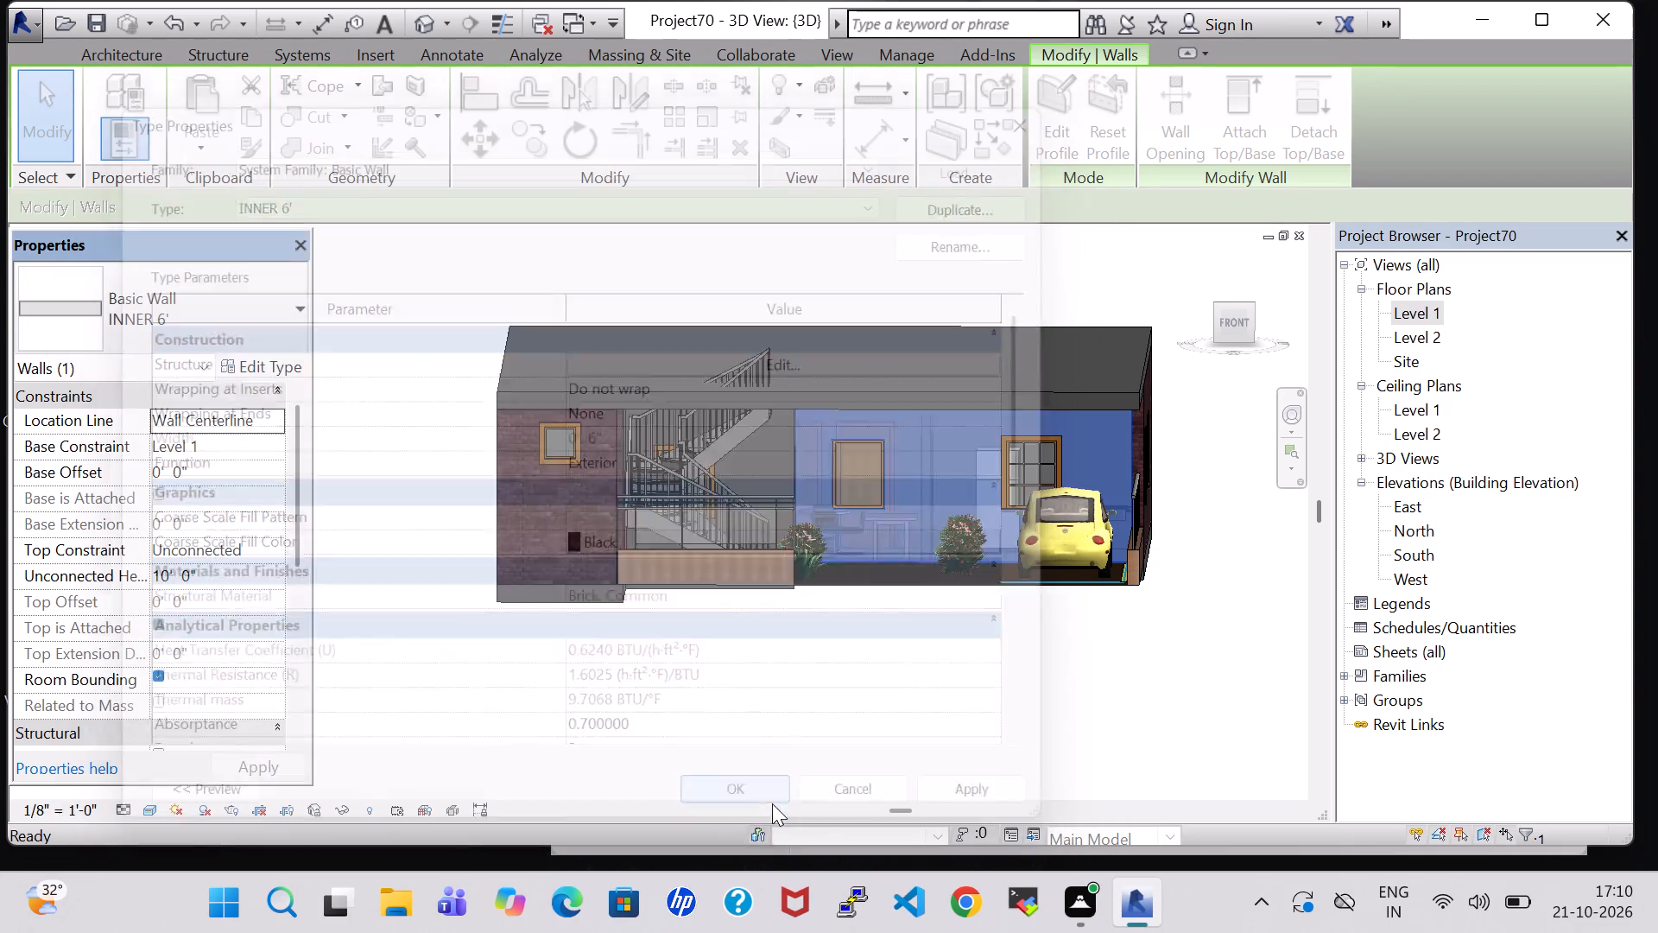
{"action": "left_click", "coordinate": [930, 677]}
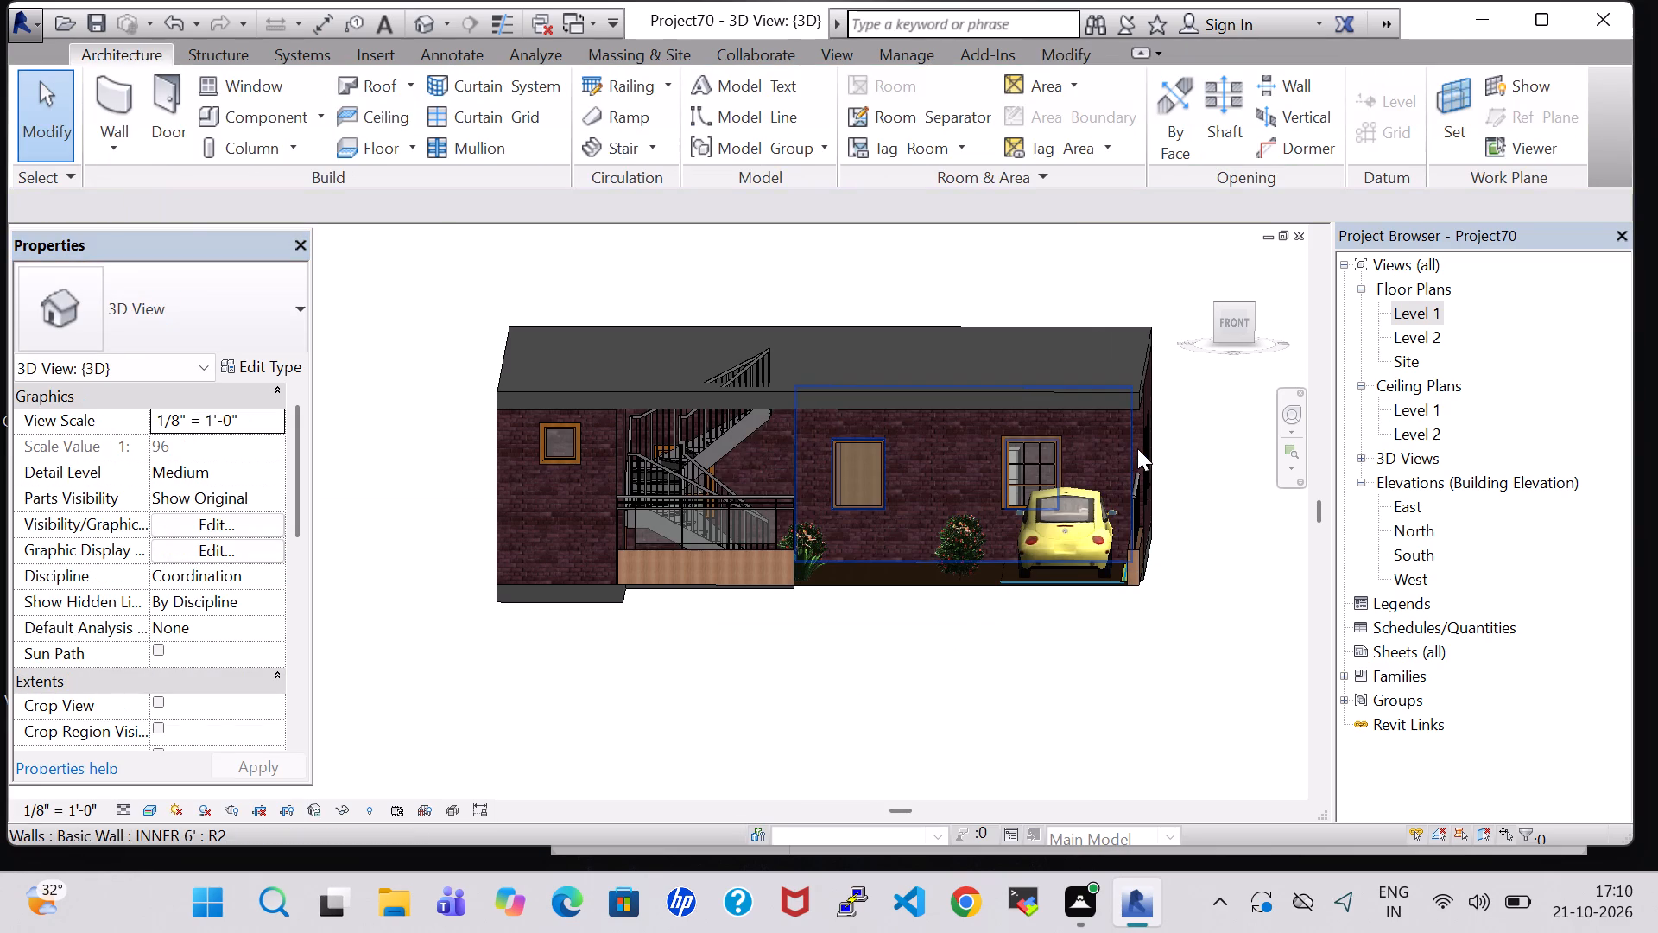
Hide the Roofs category in the 3D view through its Visibility/Graphic Overrides.
{"action": "middle_click_drag", "start_coordinate": [1149, 631], "coordinate": [1001, 663], "text": "shift"}
{"action": "middle_click", "coordinate": [993, 663], "text": "shift"}
{"action": "middle_click", "coordinate": [987, 663], "text": "shift"}
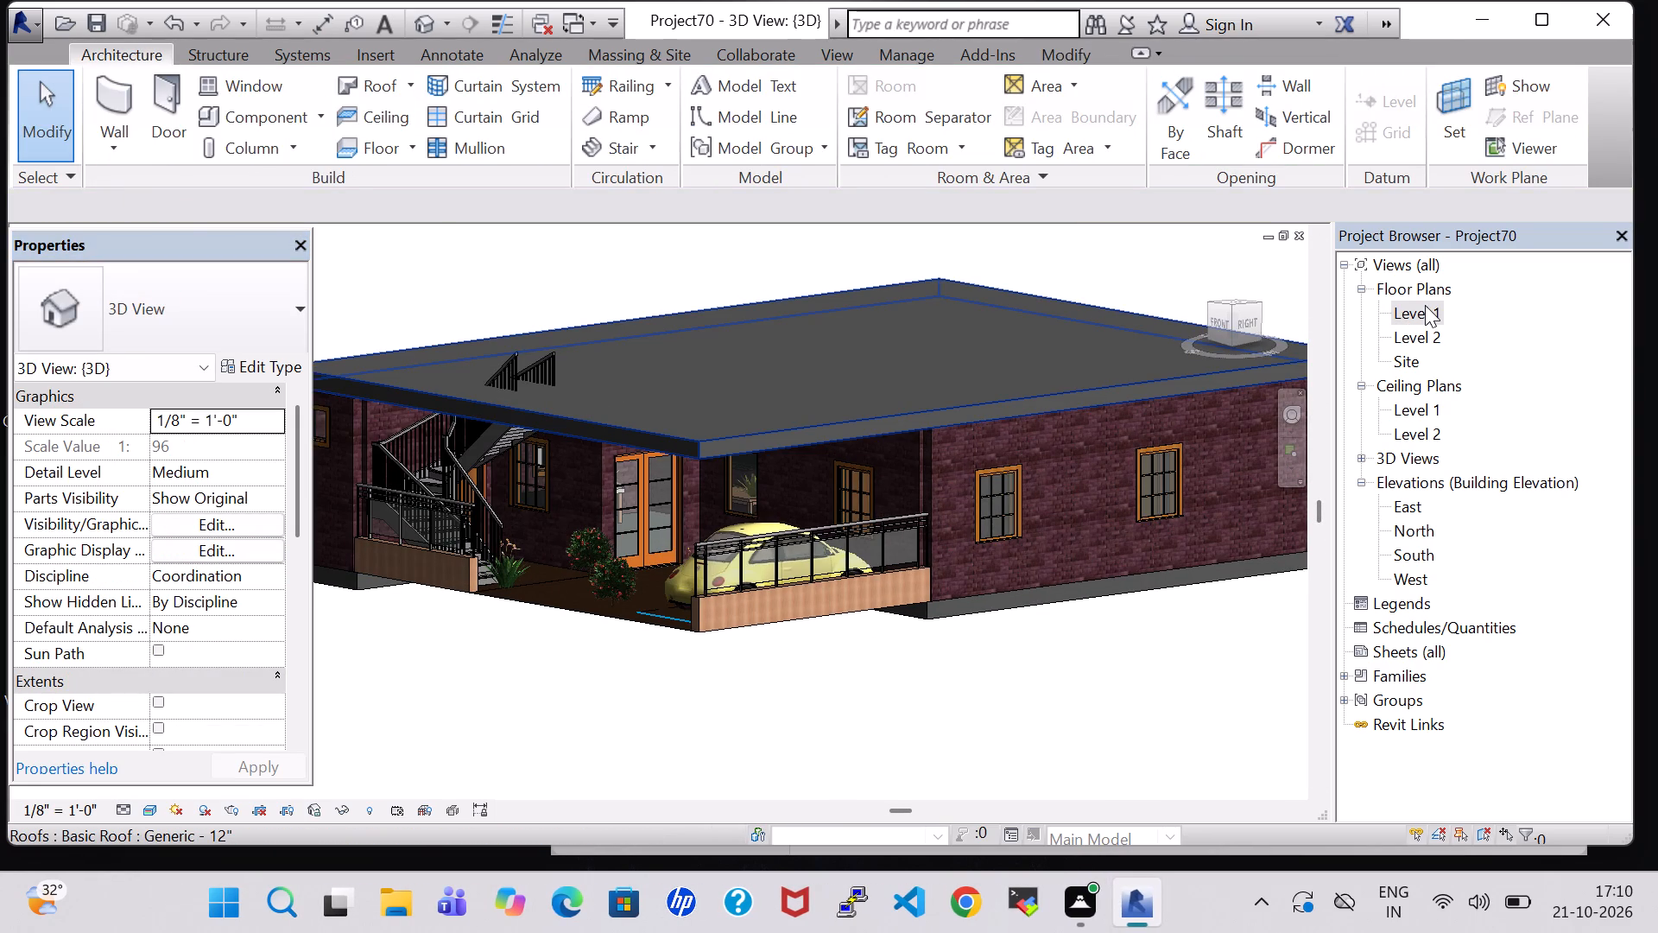
{"action": "type", "text": "VG"}
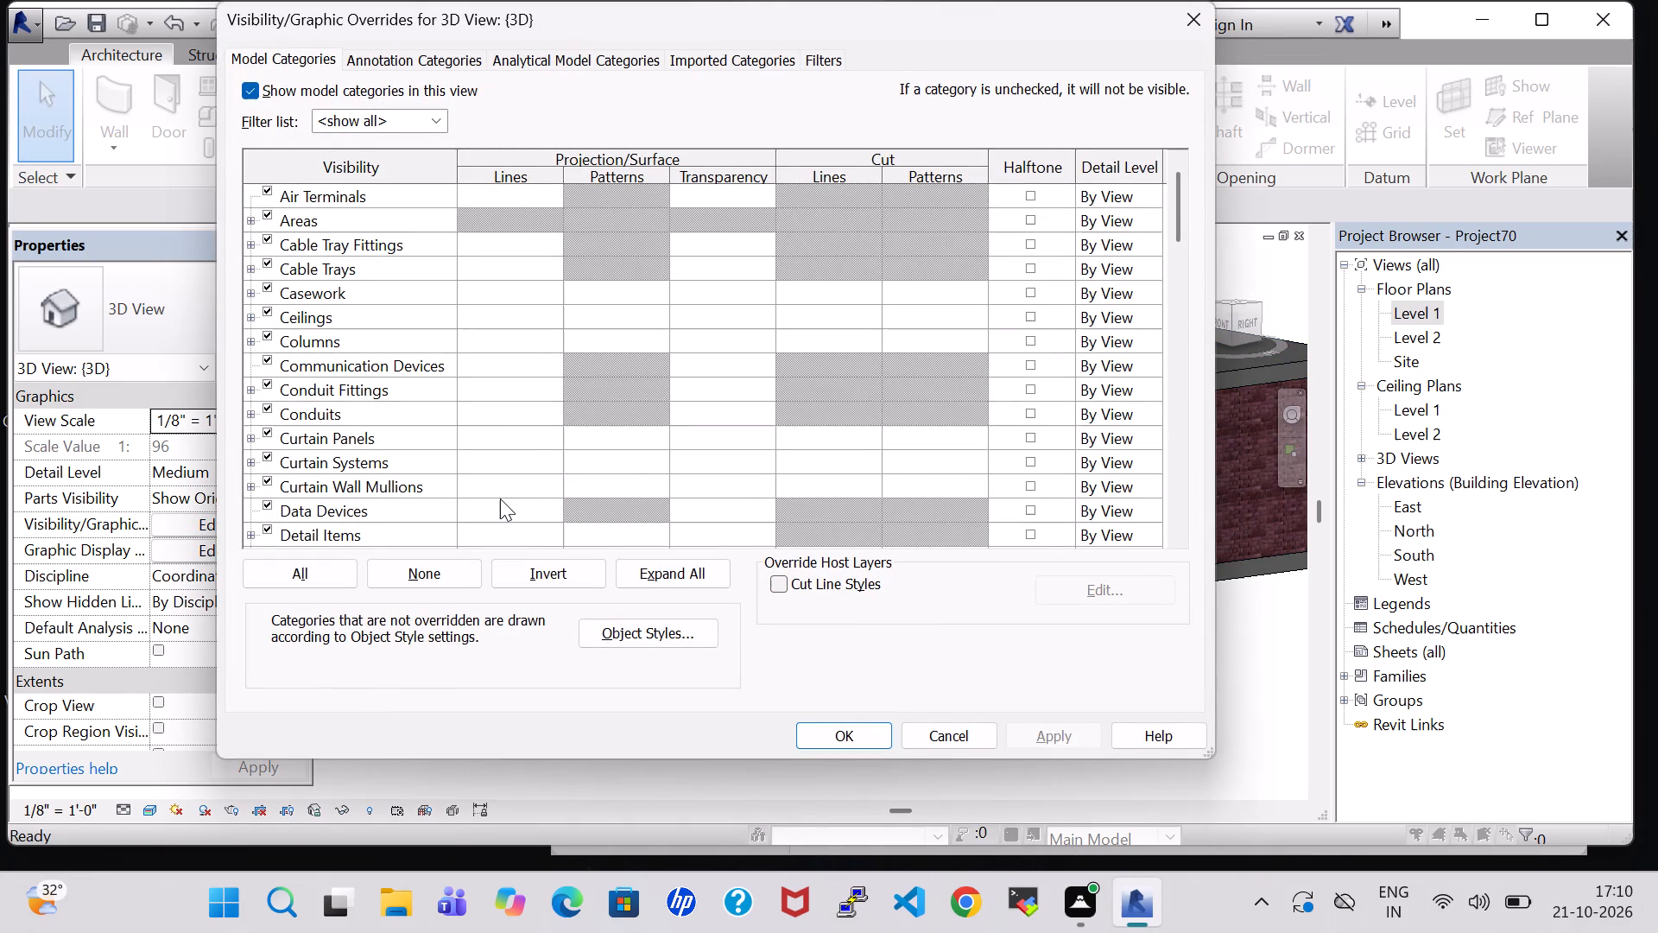
{"action": "key", "text": "r"}
{"action": "scroll", "coordinate": [326, 522], "scroll_direction": "down", "scroll_amount": 3}
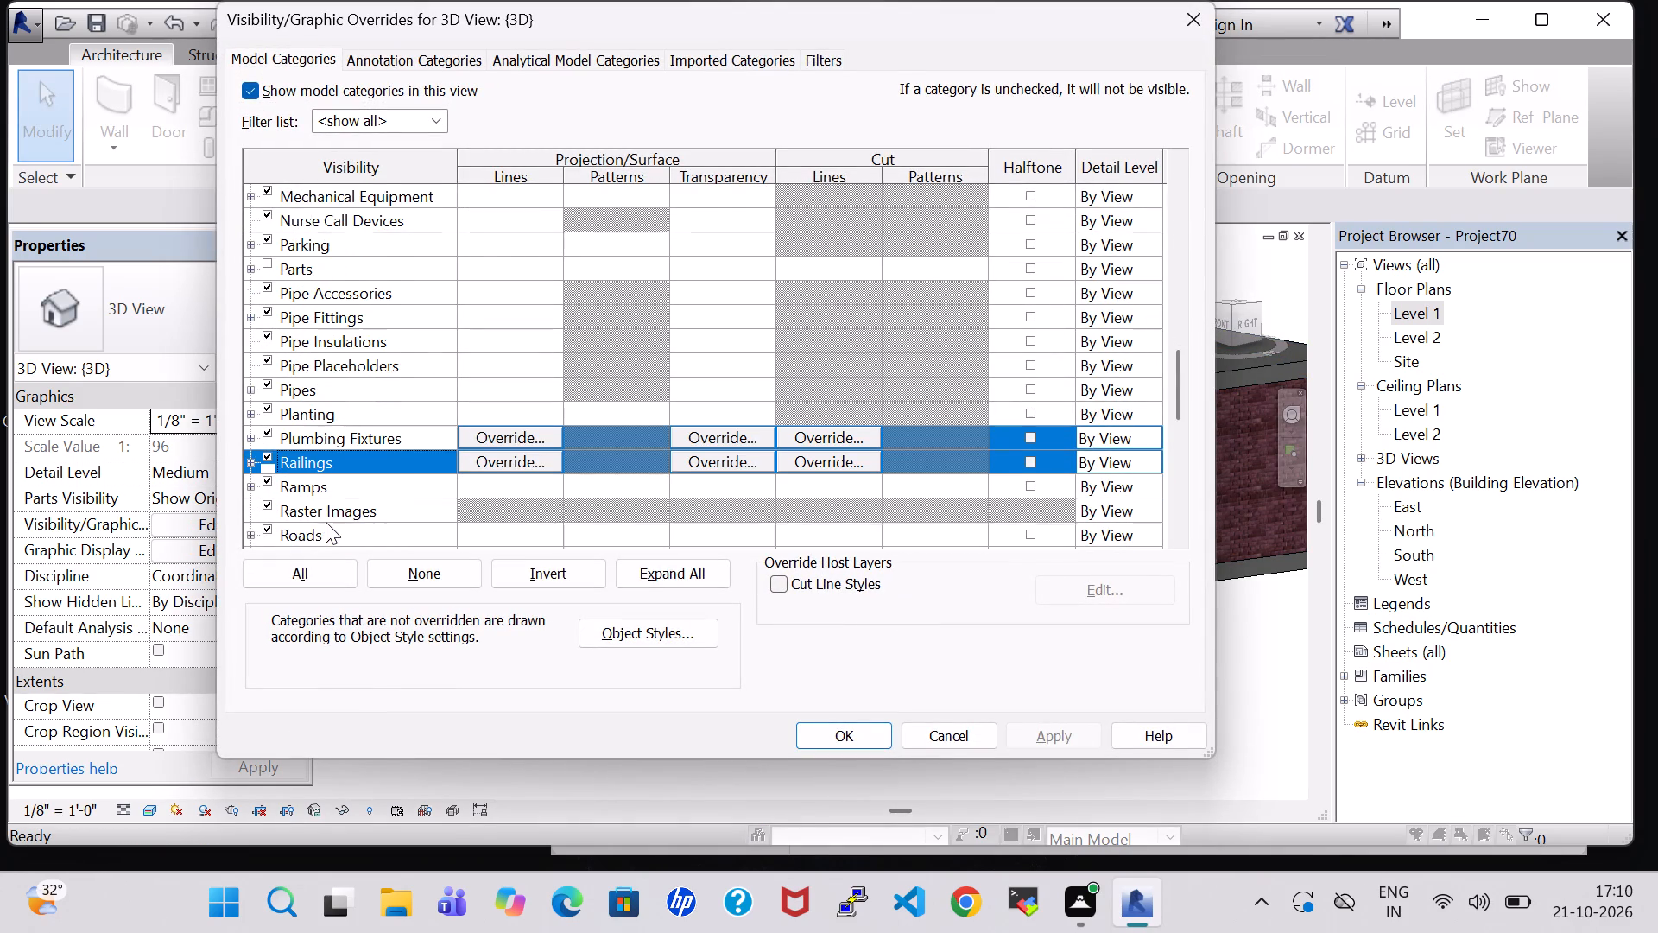
{"action": "scroll", "coordinate": [326, 522], "scroll_direction": "down", "scroll_amount": 2}
{"action": "left_click", "coordinate": [266, 482]}
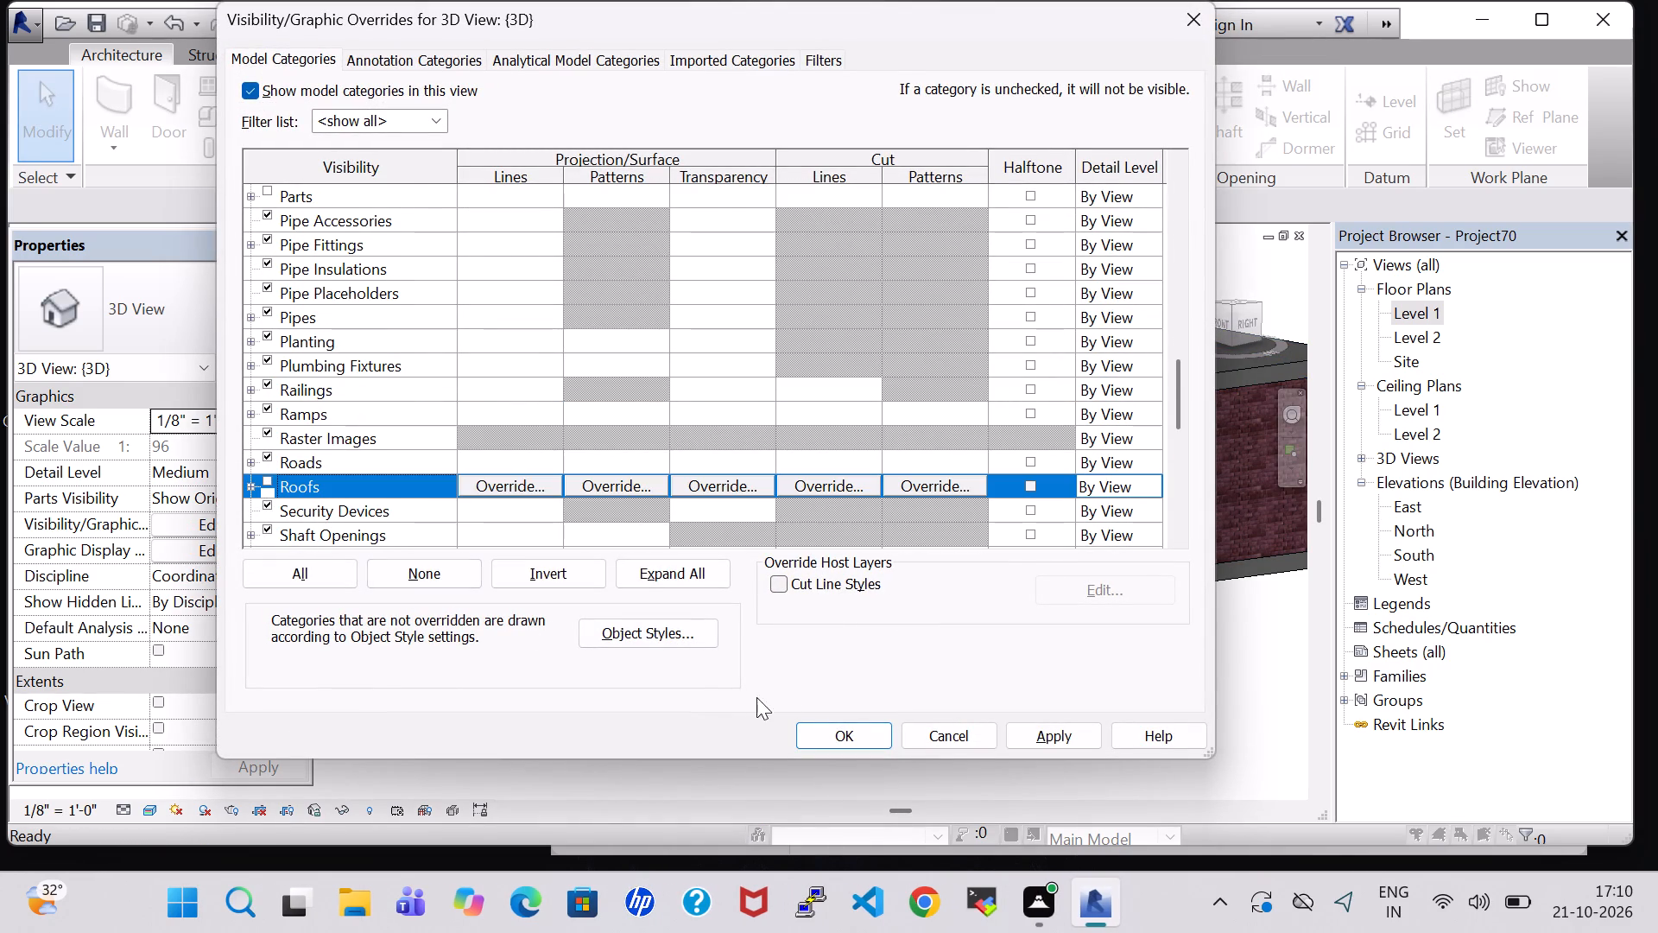
{"action": "left_click", "coordinate": [838, 724]}
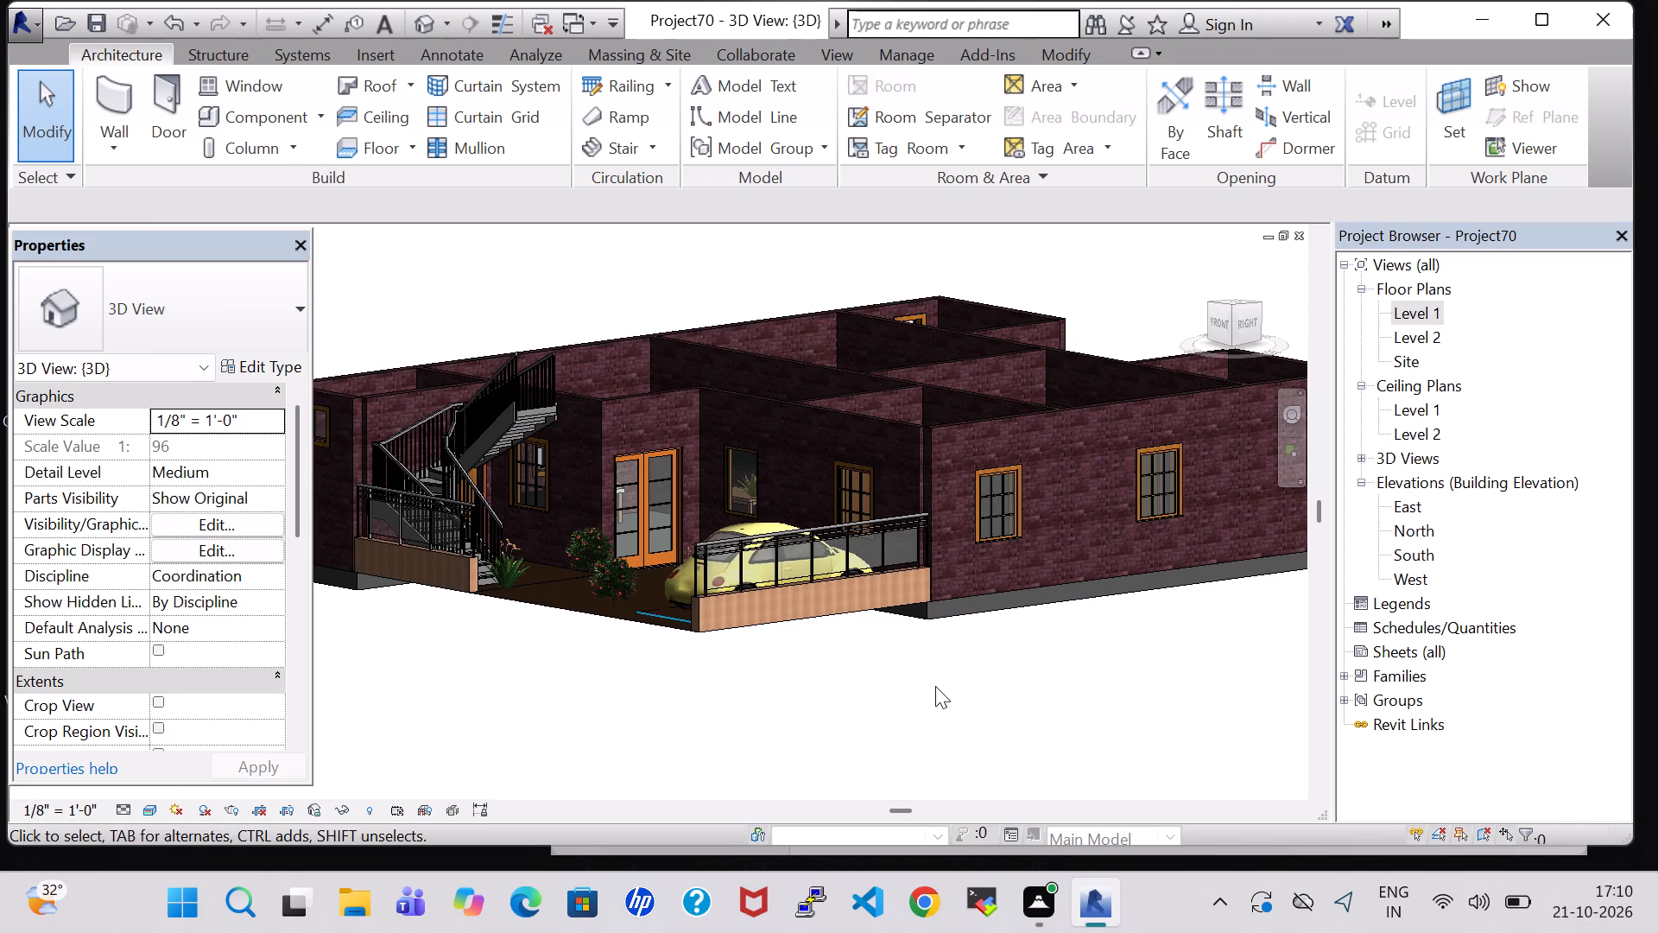
Examine the rooms from above in 3D, and the BATH, UTILITY and DRESS area in the Level 1 floor plan.
{"action": "middle_click_drag", "start_coordinate": [949, 661], "coordinate": [946, 796], "text": "shift"}
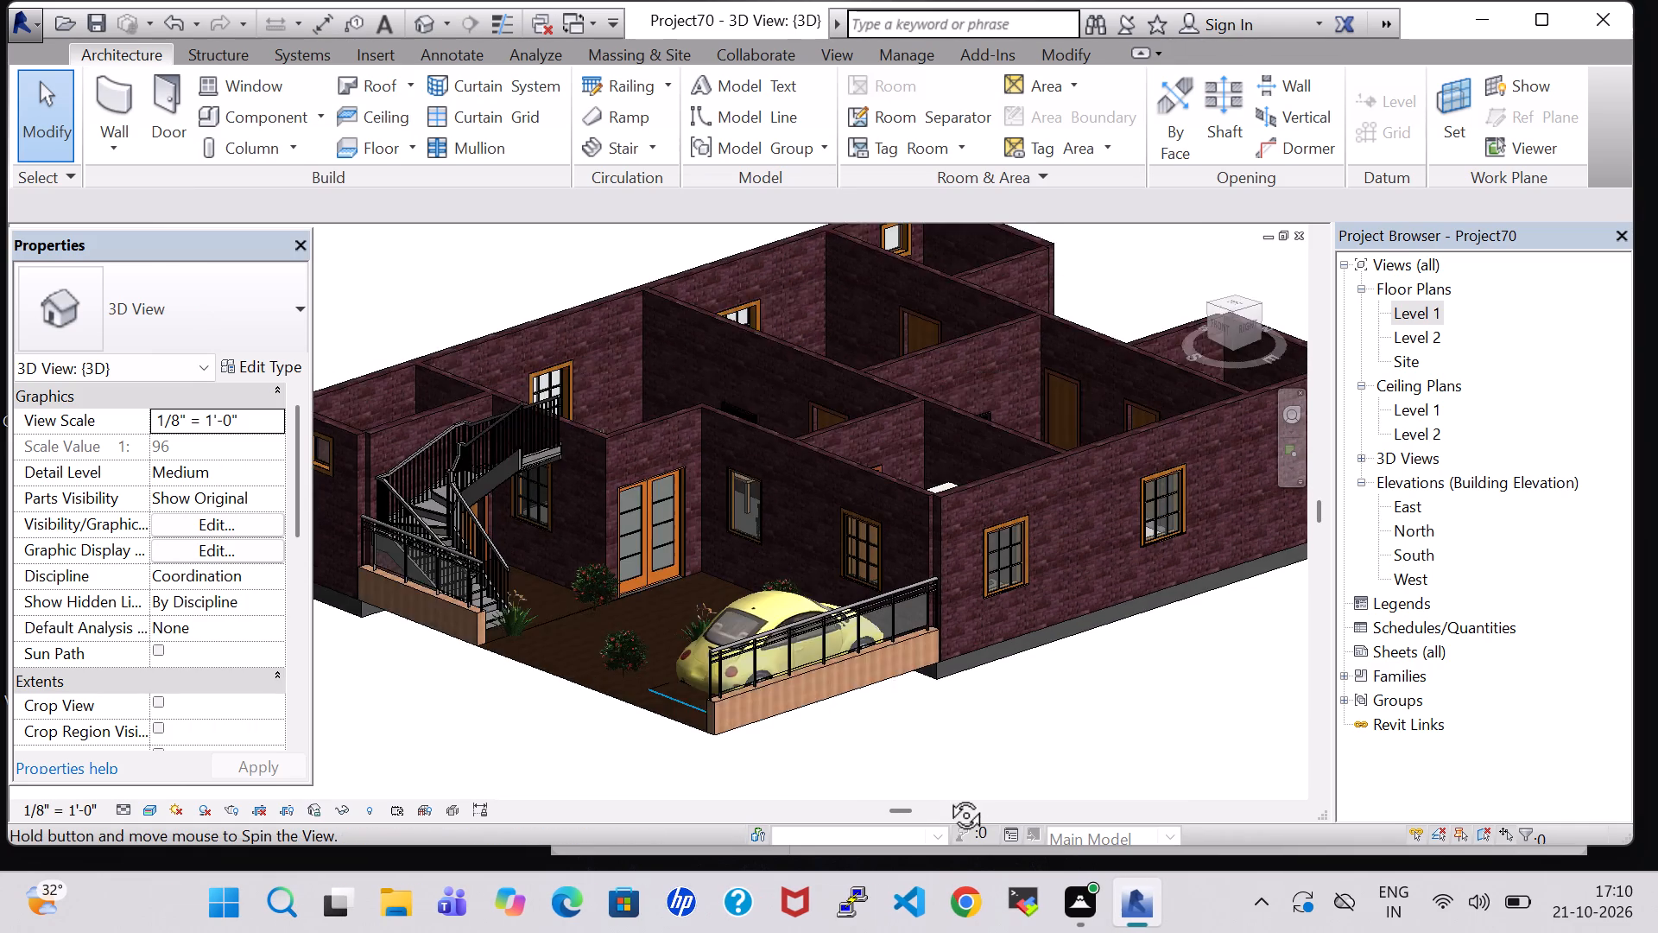
{"action": "middle_click_drag", "start_coordinate": [990, 702], "coordinate": [1071, 776], "text": "shift"}
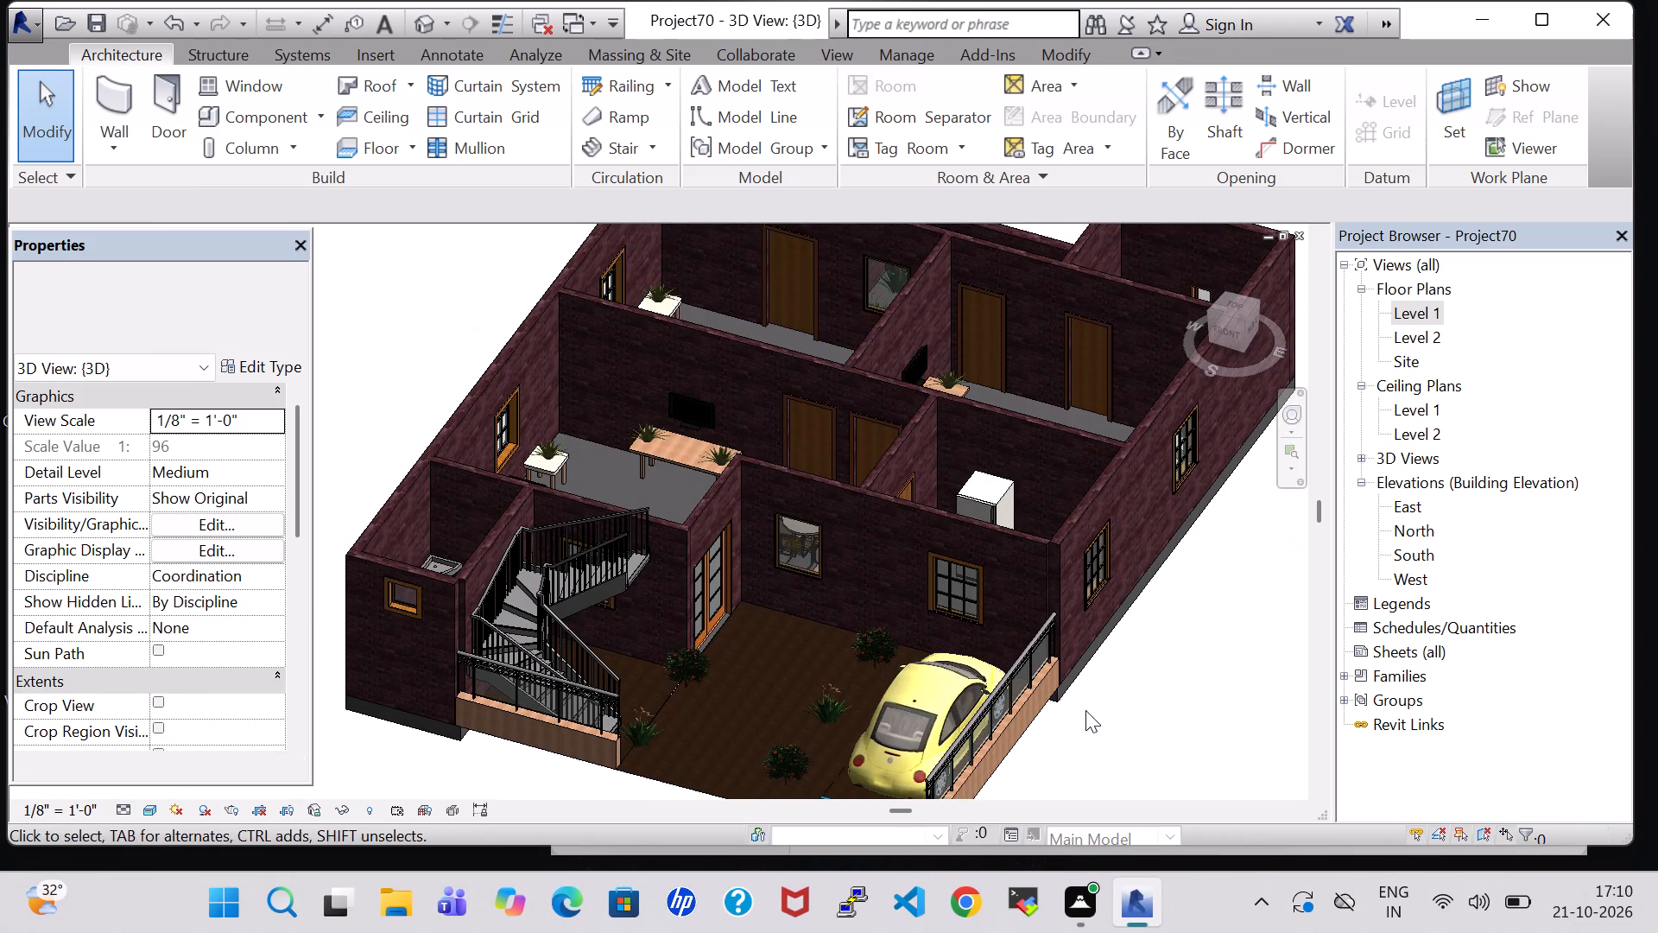
{"action": "middle_click_drag", "start_coordinate": [1087, 710], "coordinate": [1193, 707], "text": "shift"}
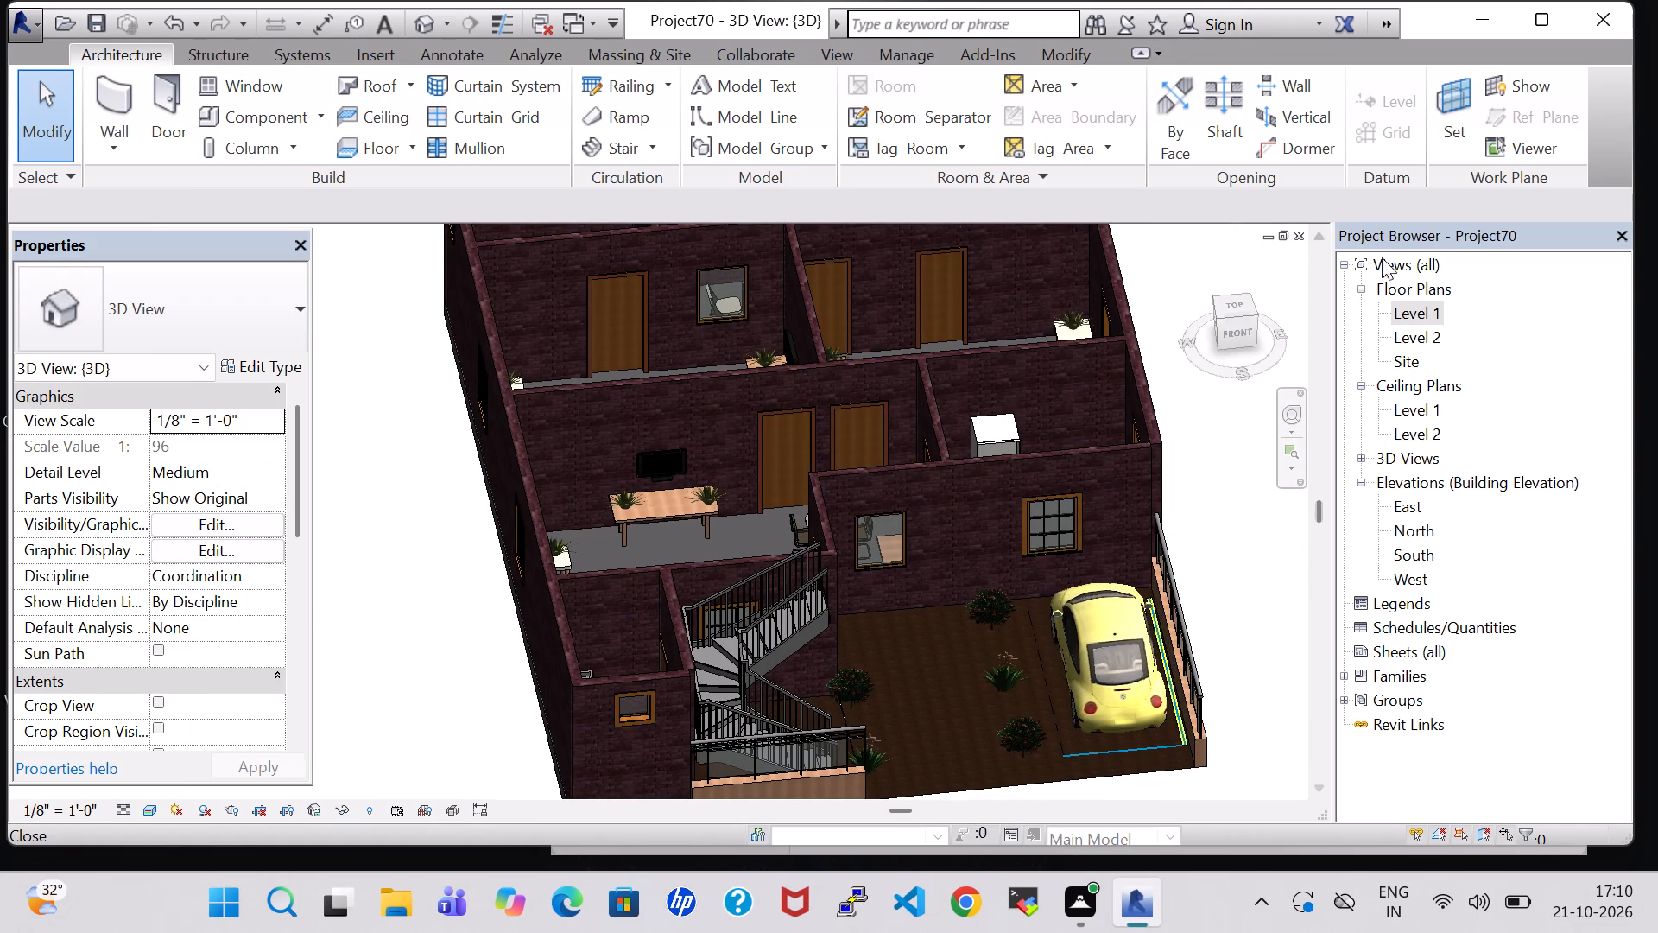
{"action": "double_click", "coordinate": [1420, 305]}
{"action": "scroll", "coordinate": [1113, 499], "scroll_direction": "down", "scroll_amount": 1}
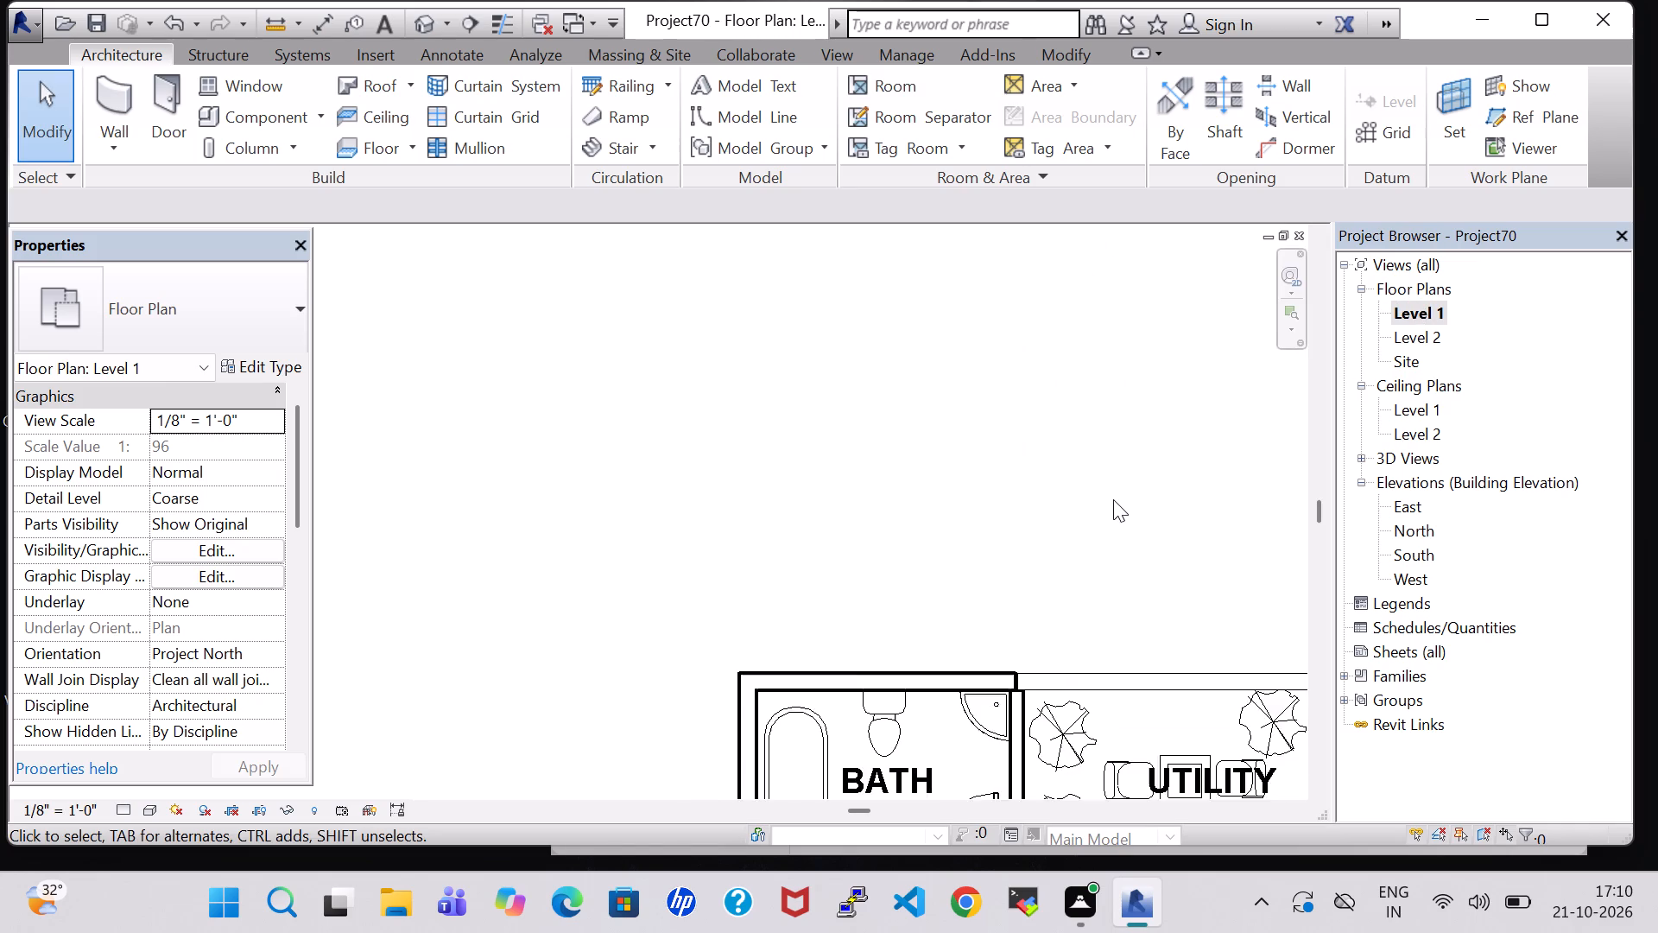
{"action": "scroll", "coordinate": [1113, 499], "scroll_direction": "down", "scroll_amount": 2}
{"action": "middle_click_drag", "start_coordinate": [1113, 501], "coordinate": [962, 422]}
{"action": "middle_click_drag", "start_coordinate": [962, 422], "coordinate": [871, 265]}
{"action": "scroll", "coordinate": [962, 422], "scroll_direction": "up", "scroll_amount": 1}
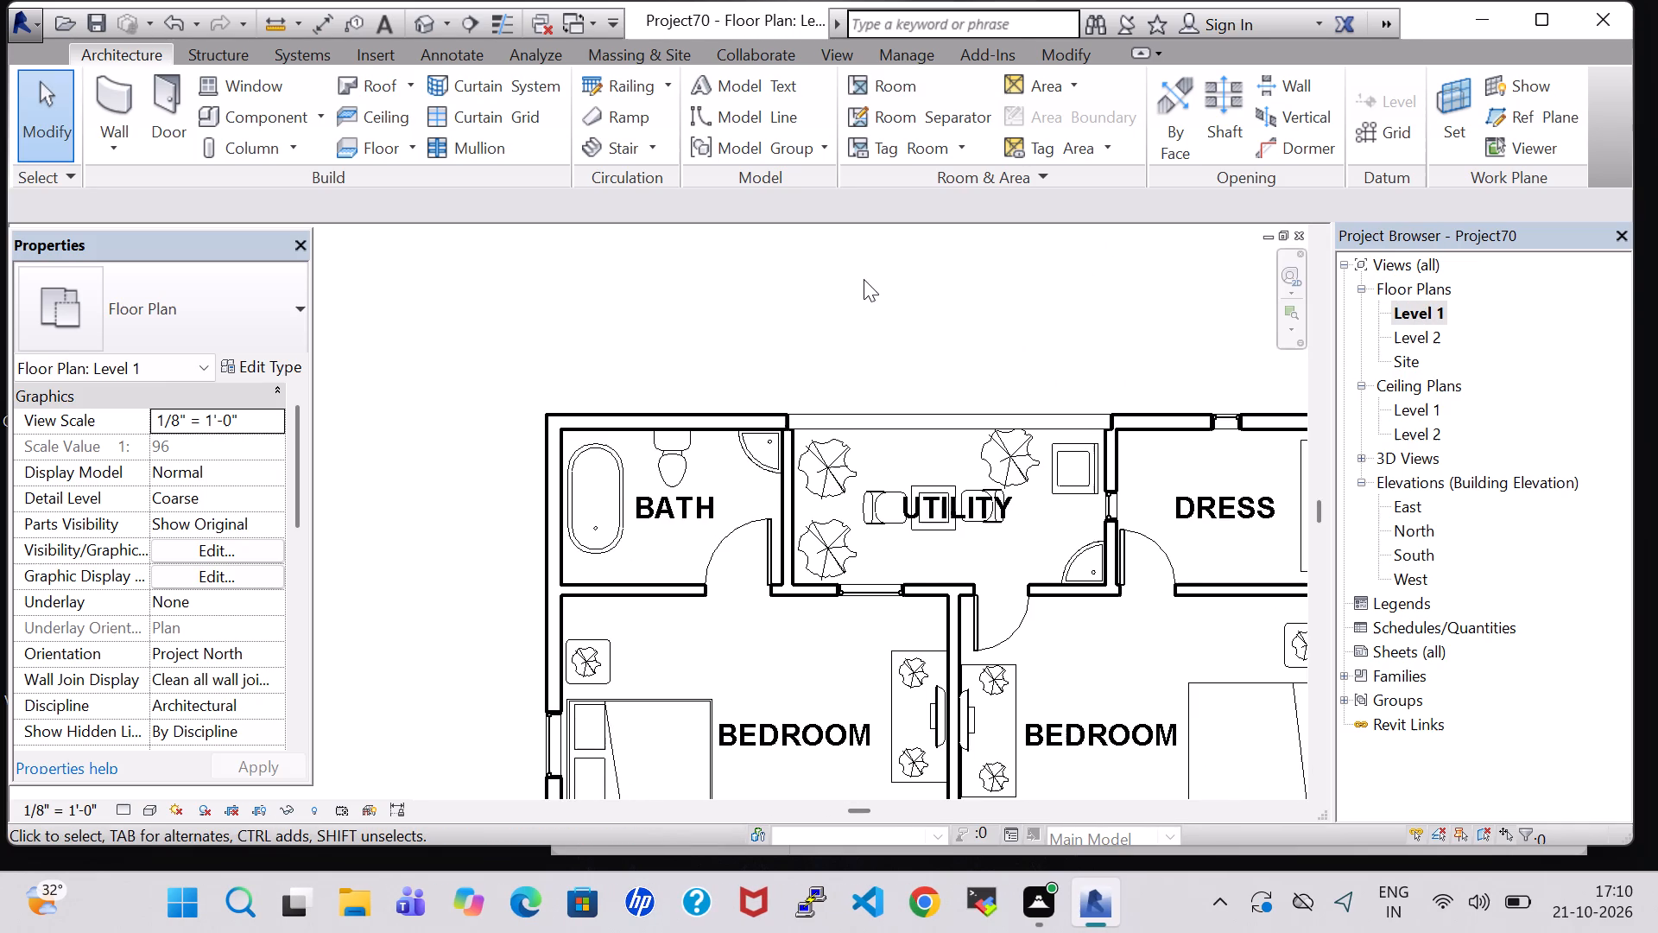
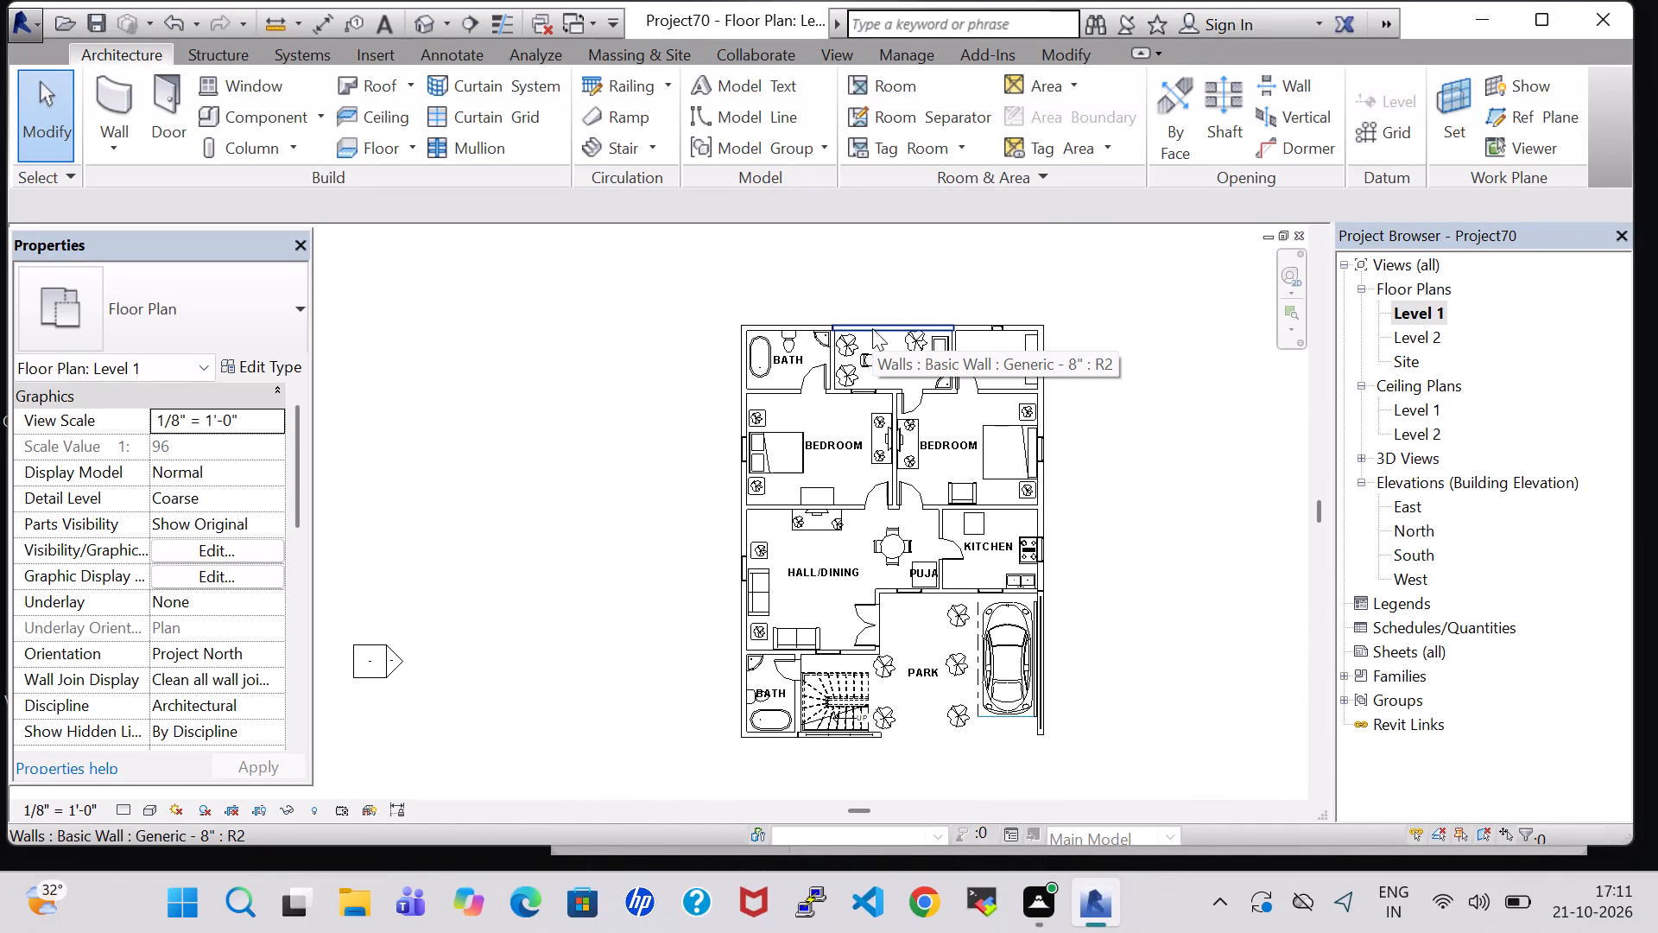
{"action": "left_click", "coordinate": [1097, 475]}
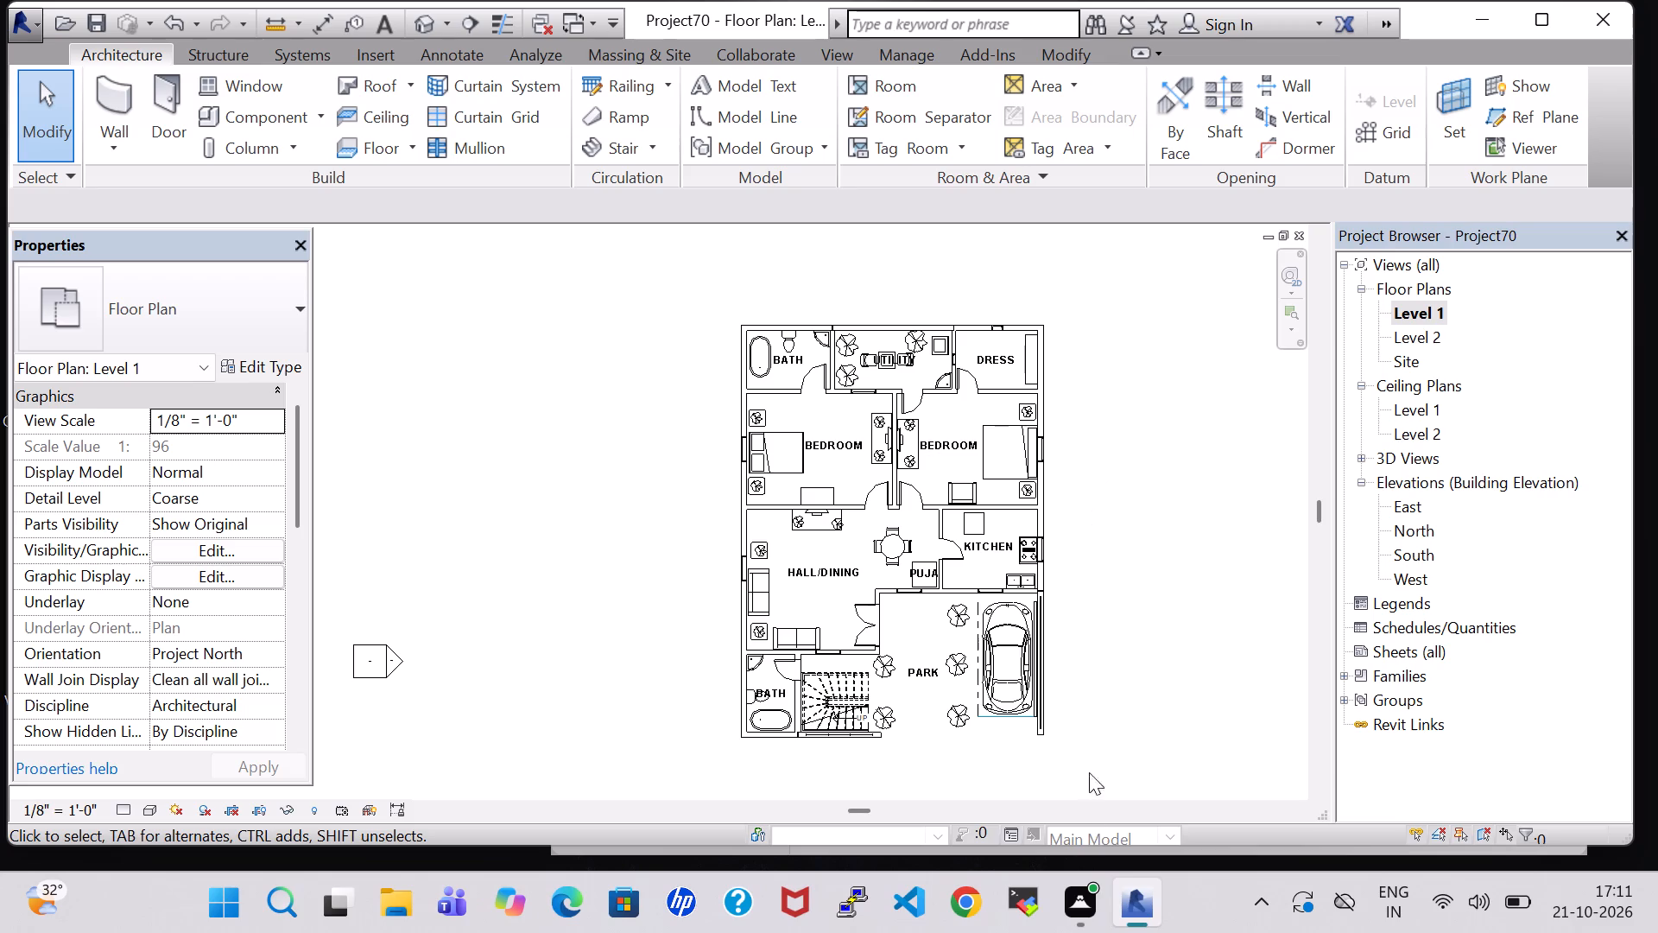
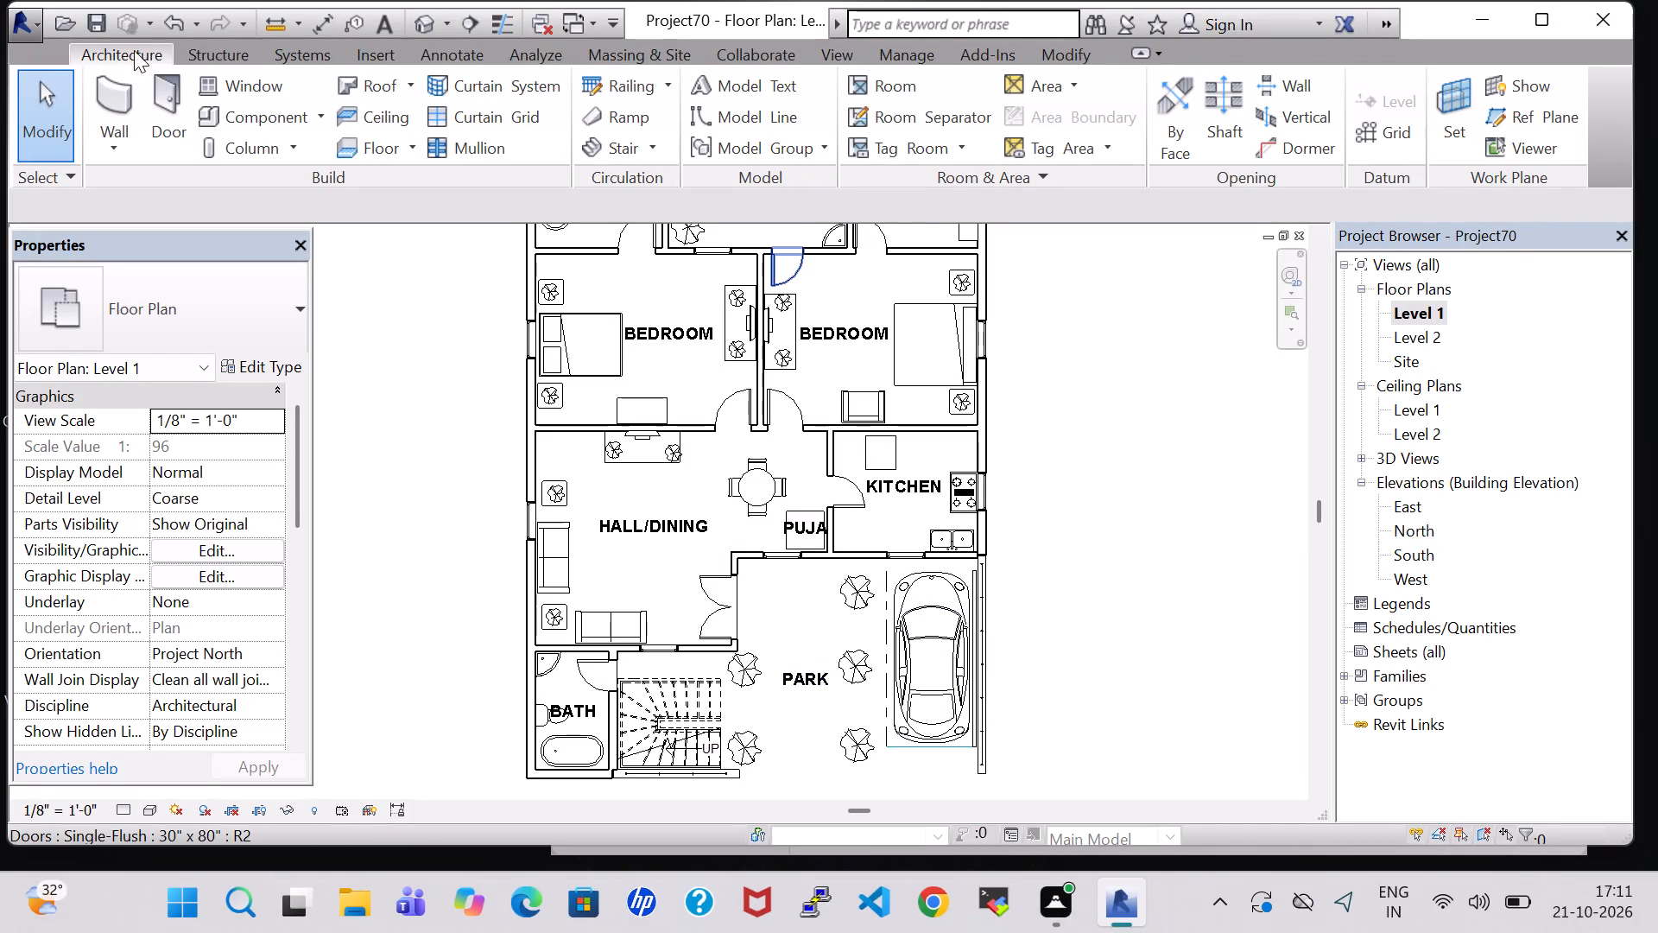
Turn the Roofs category back on in the default 3D view's visibility/graphics overrides.
{"action": "left_click", "coordinate": [419, 22]}
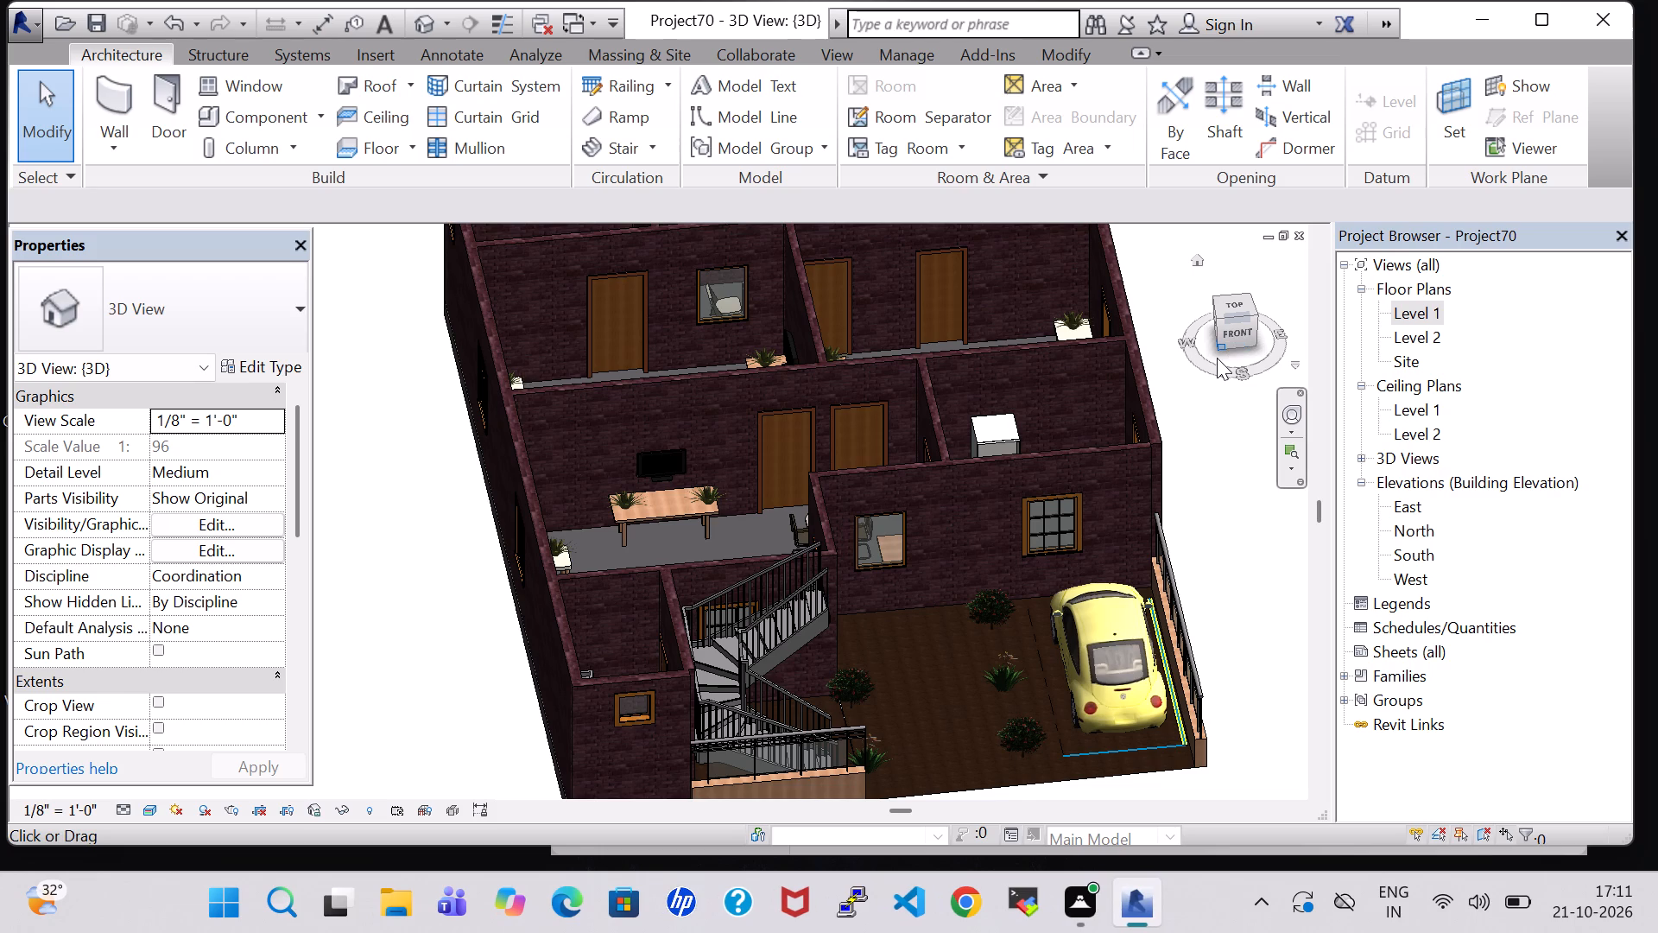
{"action": "key", "text": "v"}
{"action": "key", "text": "g"}
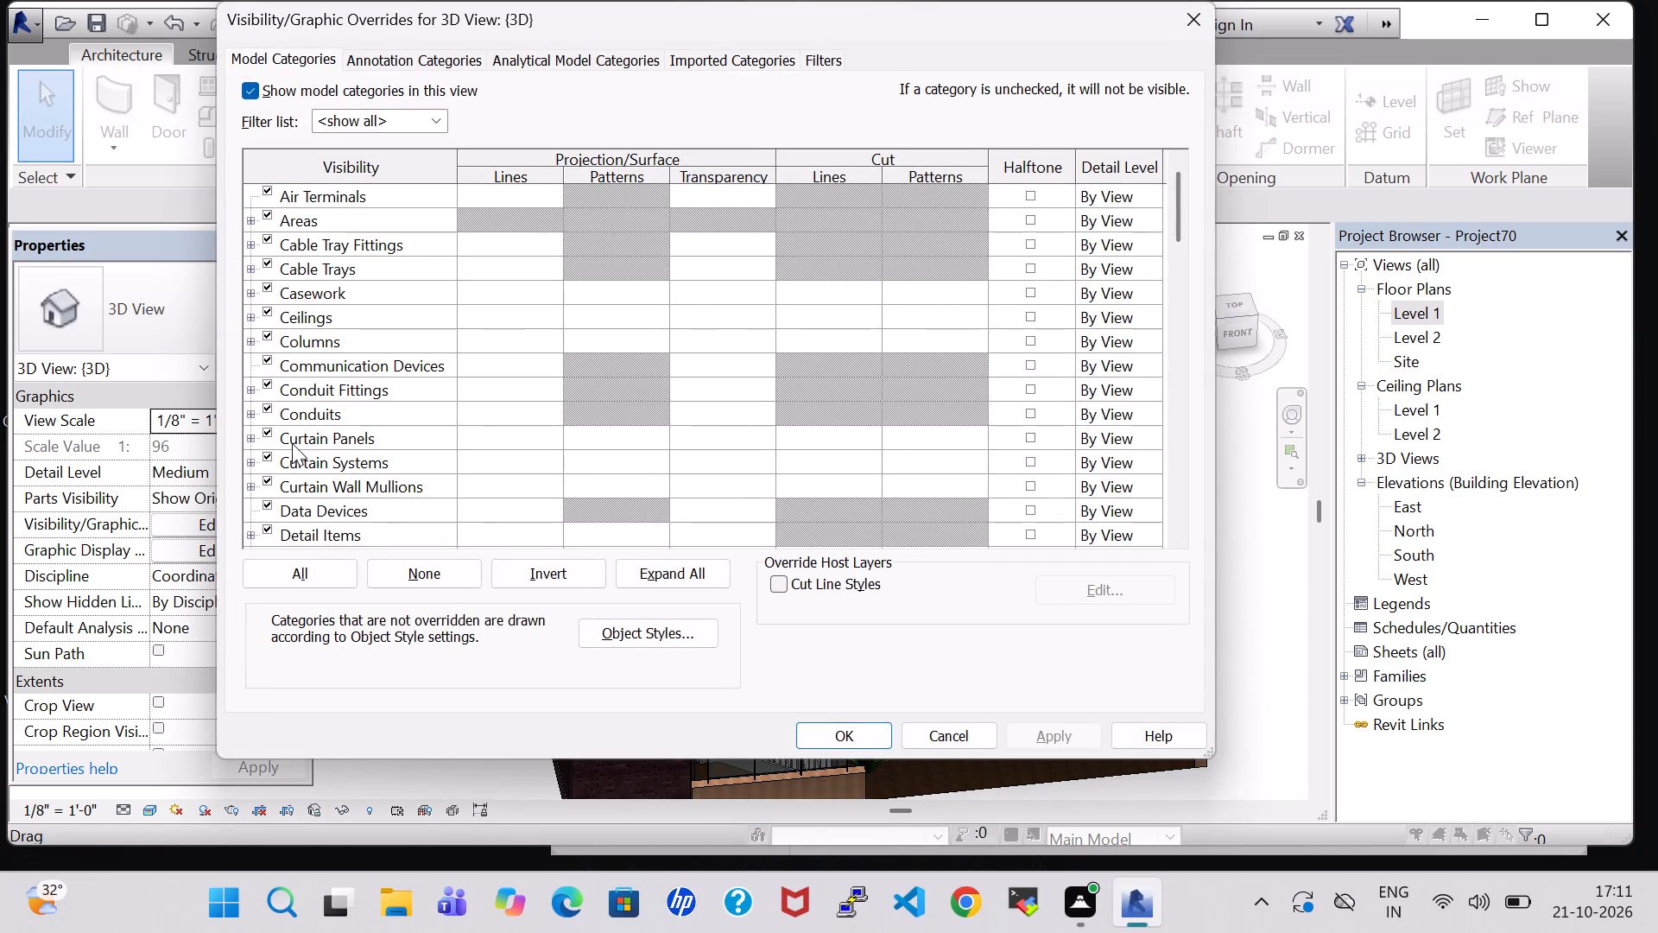
{"action": "key", "text": "r"}
{"action": "scroll", "coordinate": [262, 518], "scroll_direction": "down", "scroll_amount": 2}
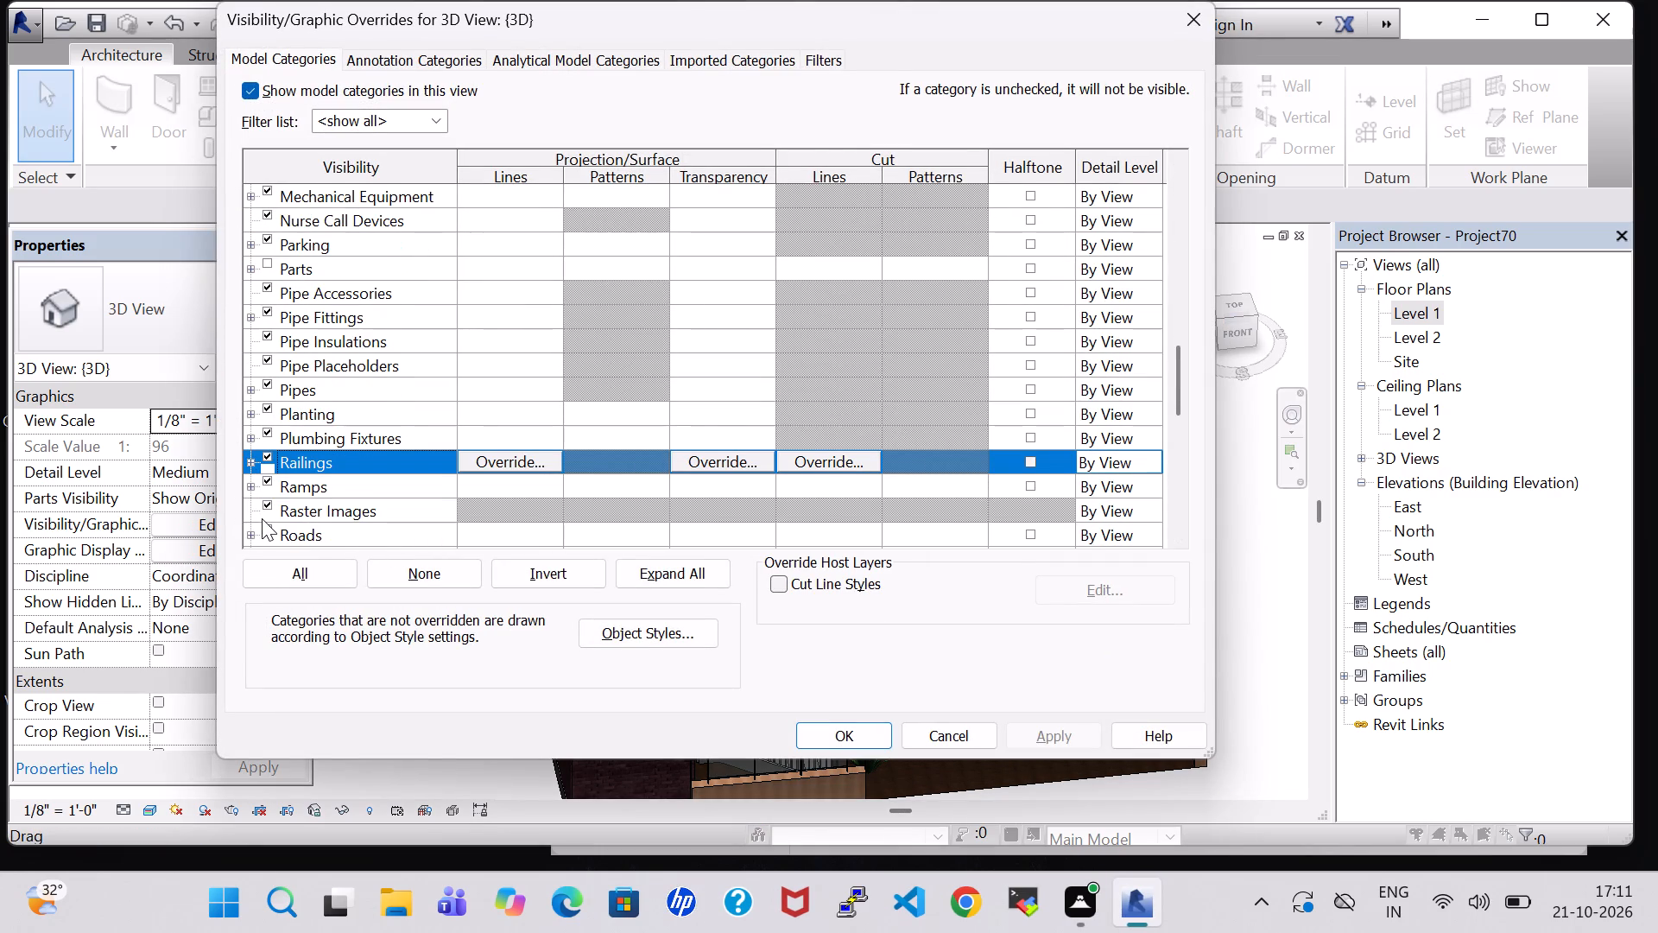
{"action": "scroll", "coordinate": [265, 510], "scroll_direction": "down", "scroll_amount": 2}
{"action": "left_click", "coordinate": [265, 501]}
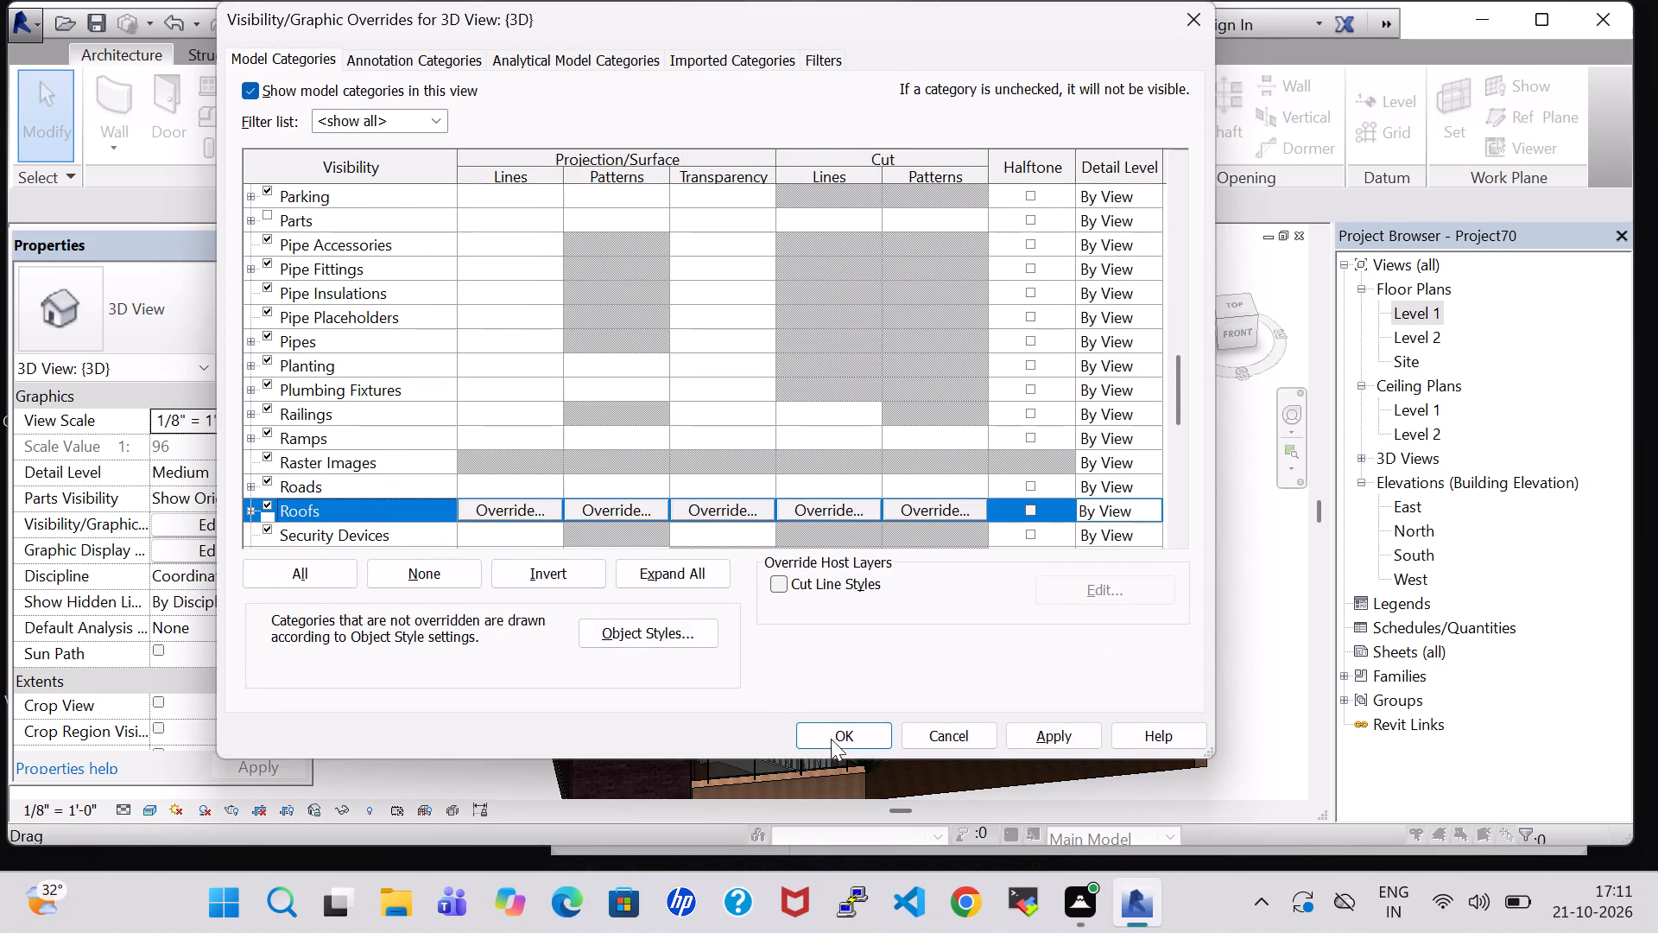
{"action": "left_click", "coordinate": [845, 741]}
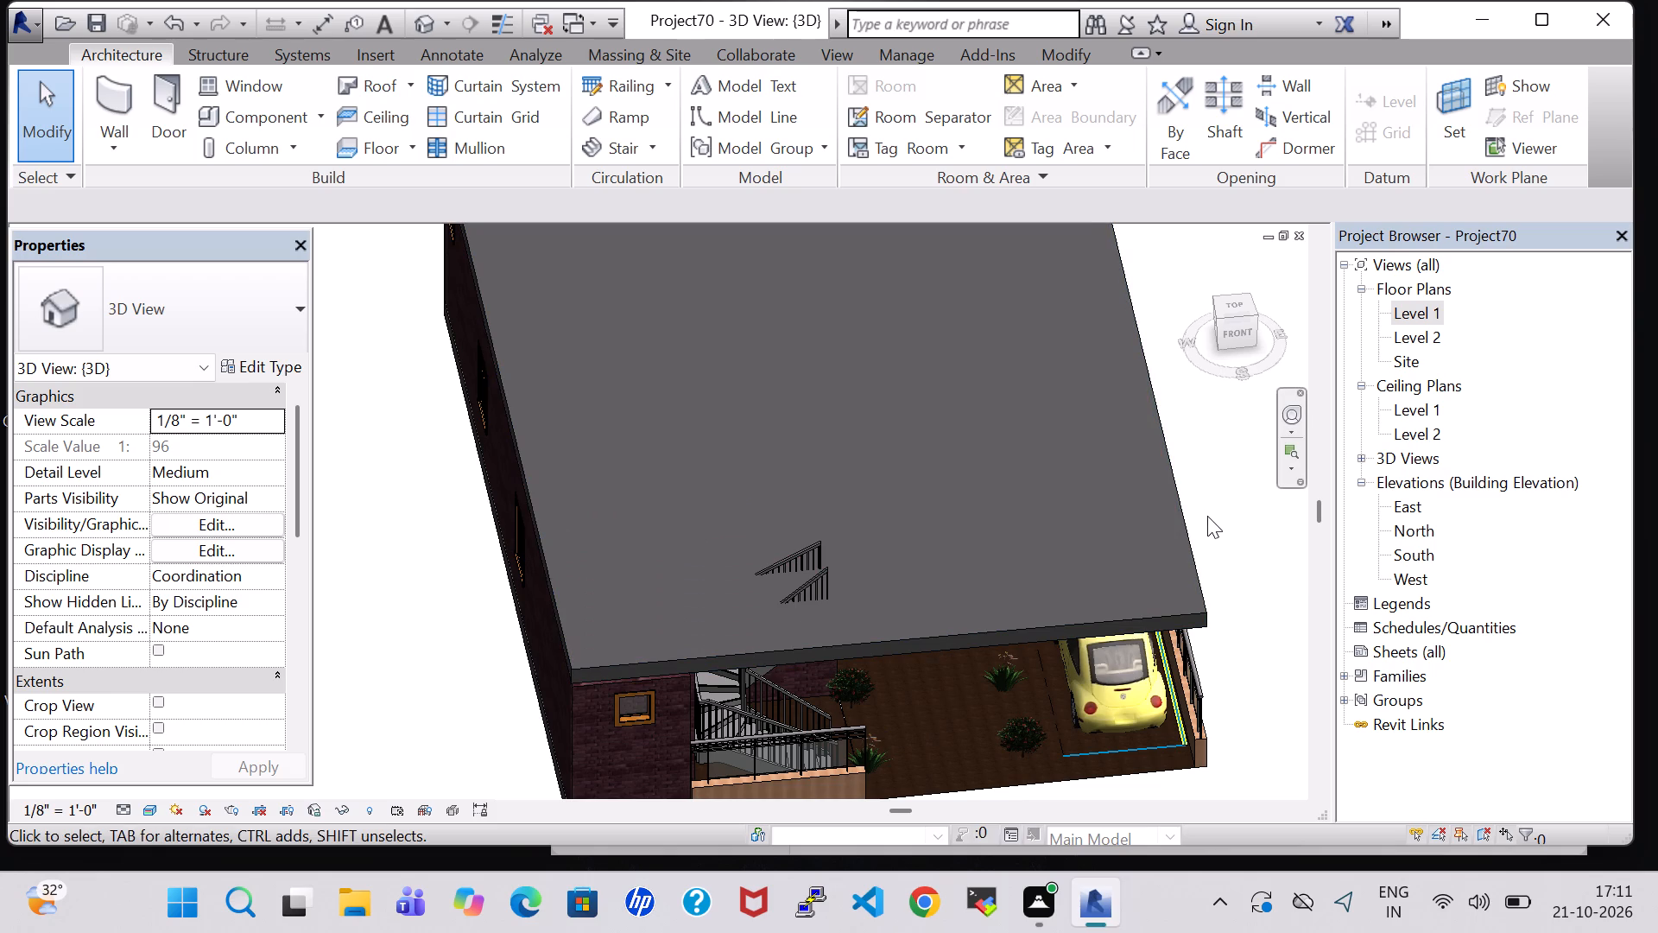
Assign the Brick, Soldier Course material to the structure layer of the Level 2 roof's Generic - 12" type.
{"action": "left_click", "coordinate": [1211, 517]}
{"action": "left_click", "coordinate": [1105, 625]}
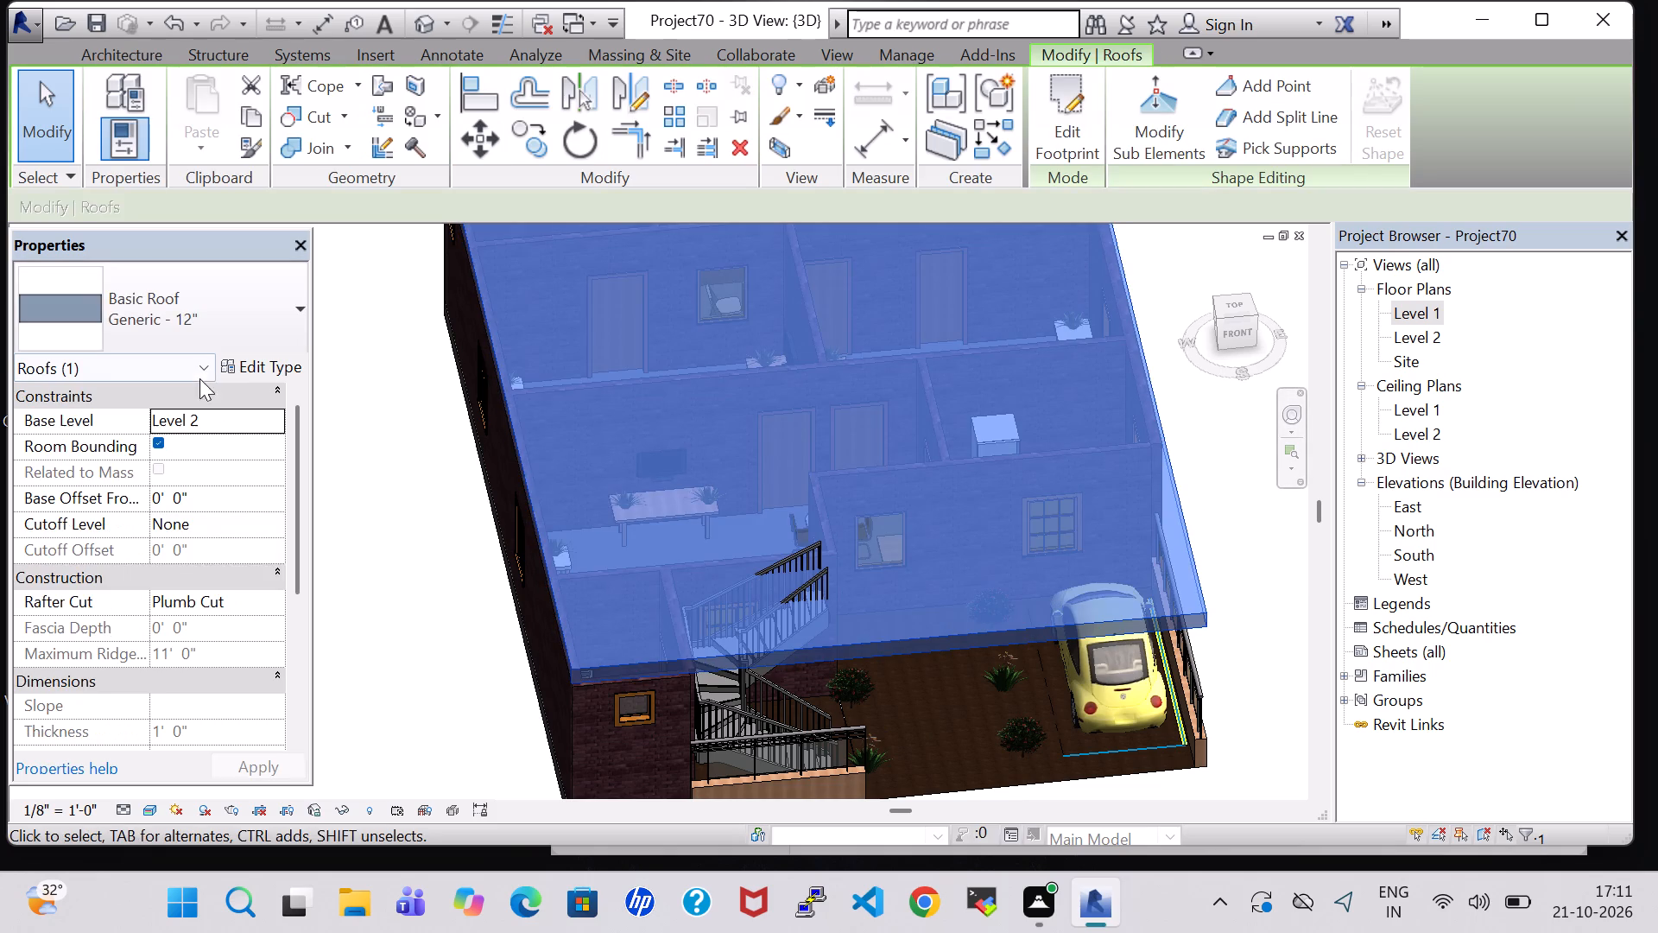
{"action": "left_click", "coordinate": [243, 361]}
{"action": "left_click", "coordinate": [772, 368]}
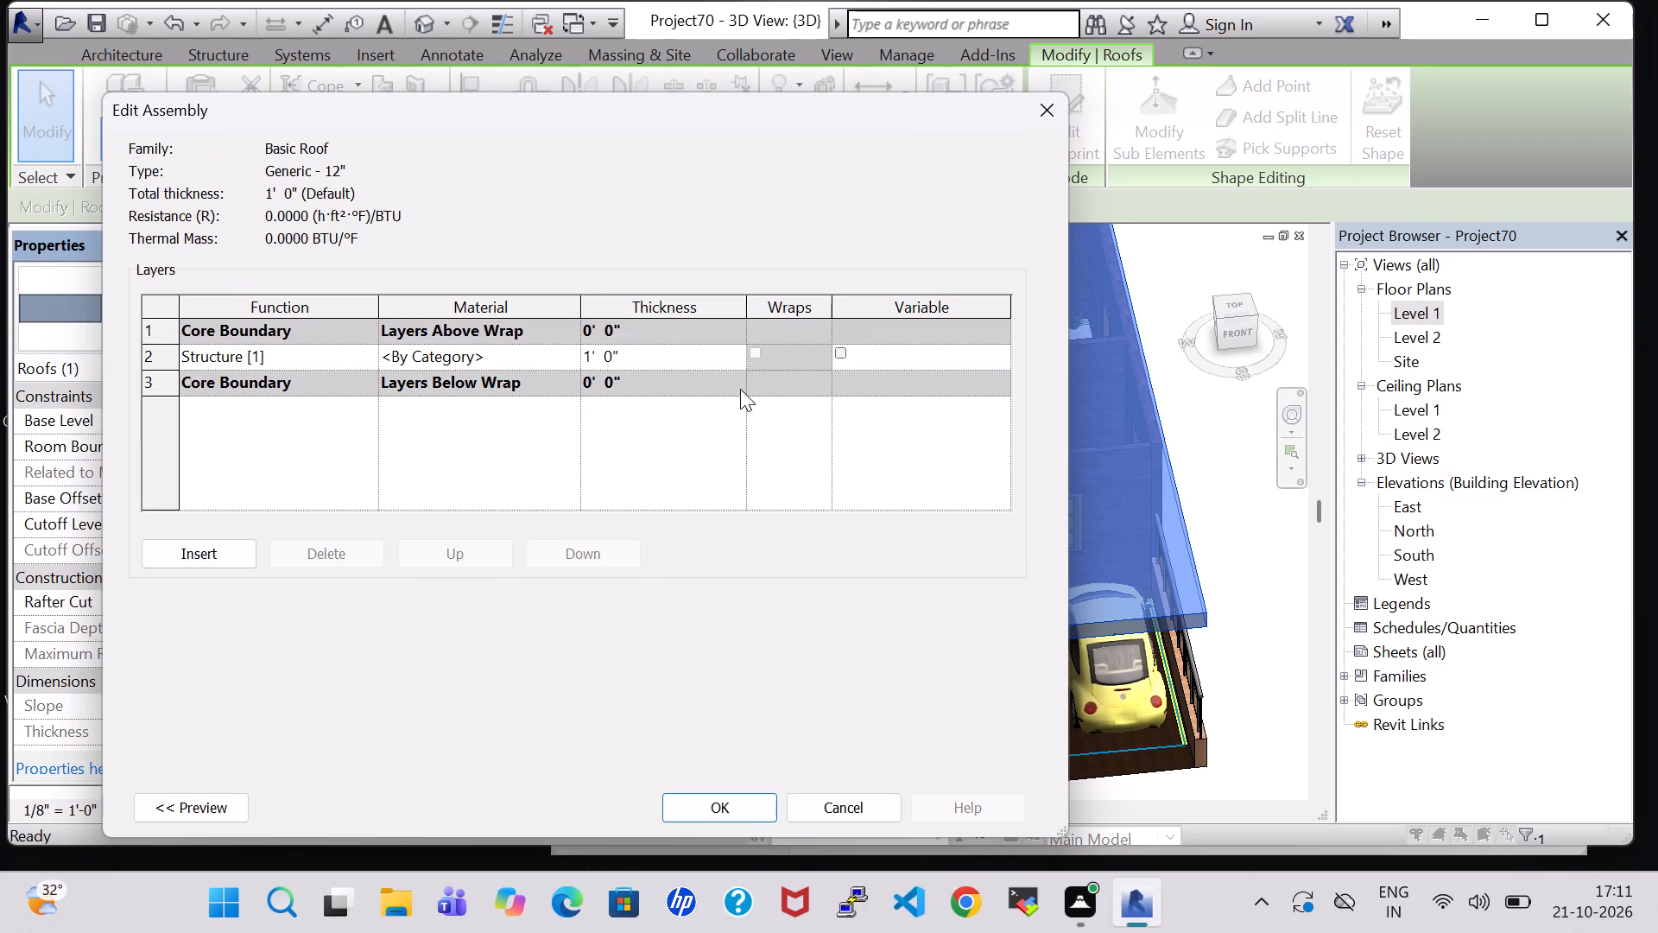
{"action": "left_click", "coordinate": [574, 354]}
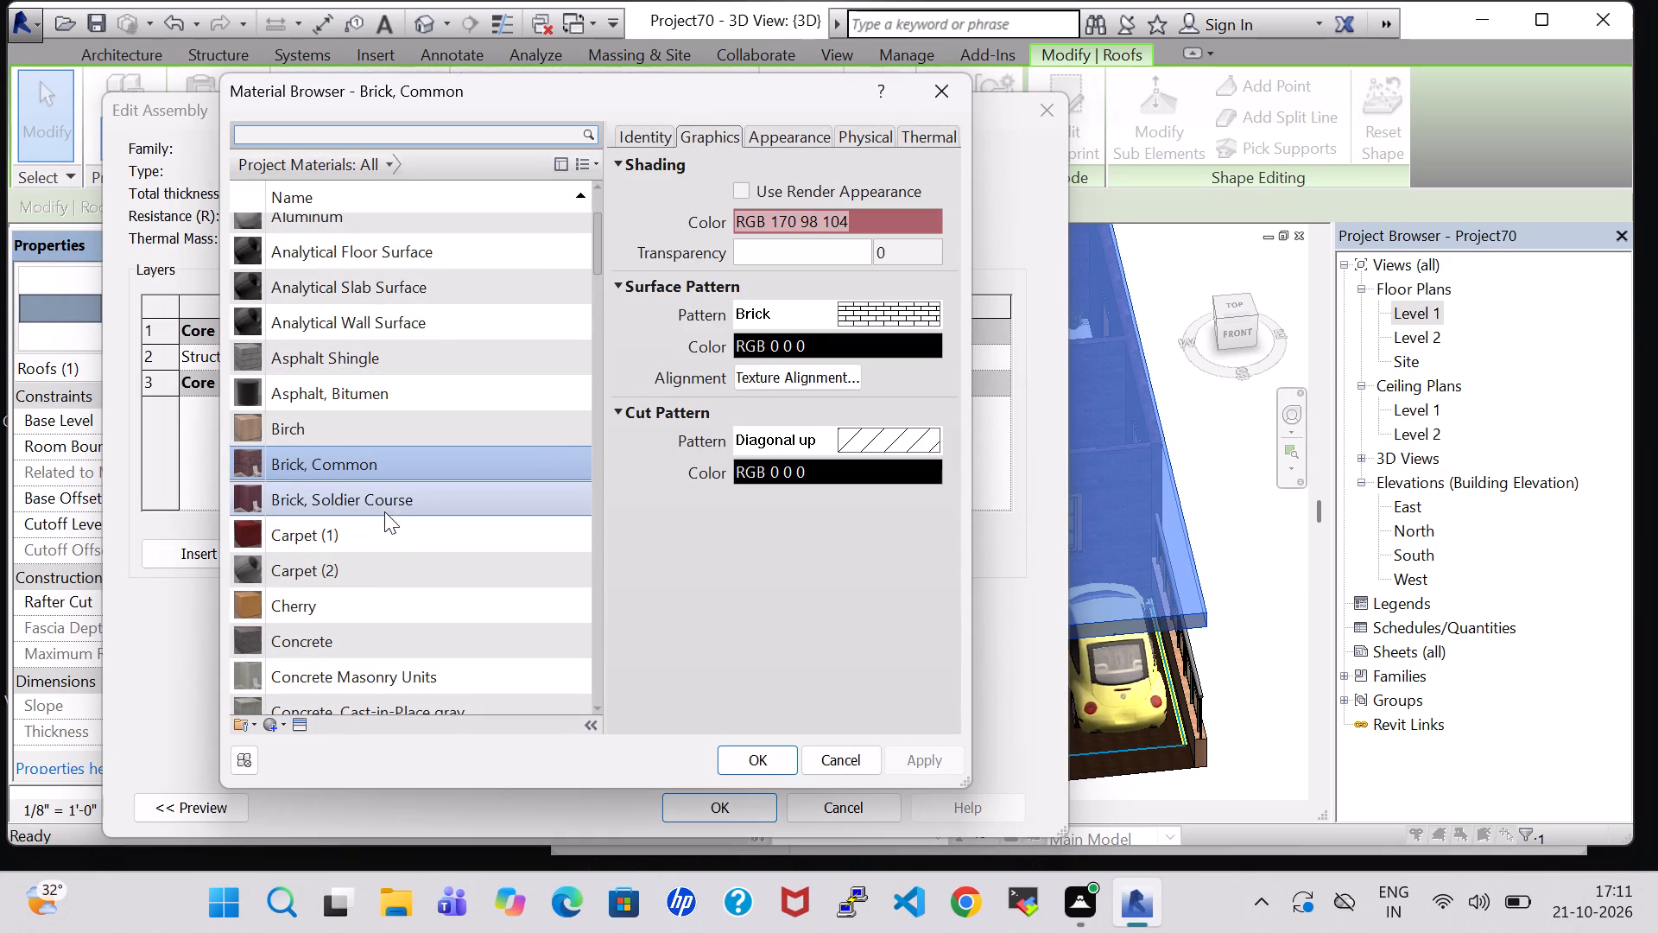
{"action": "left_click", "coordinate": [387, 496]}
{"action": "left_click", "coordinate": [743, 758]}
{"action": "left_click", "coordinate": [744, 817]}
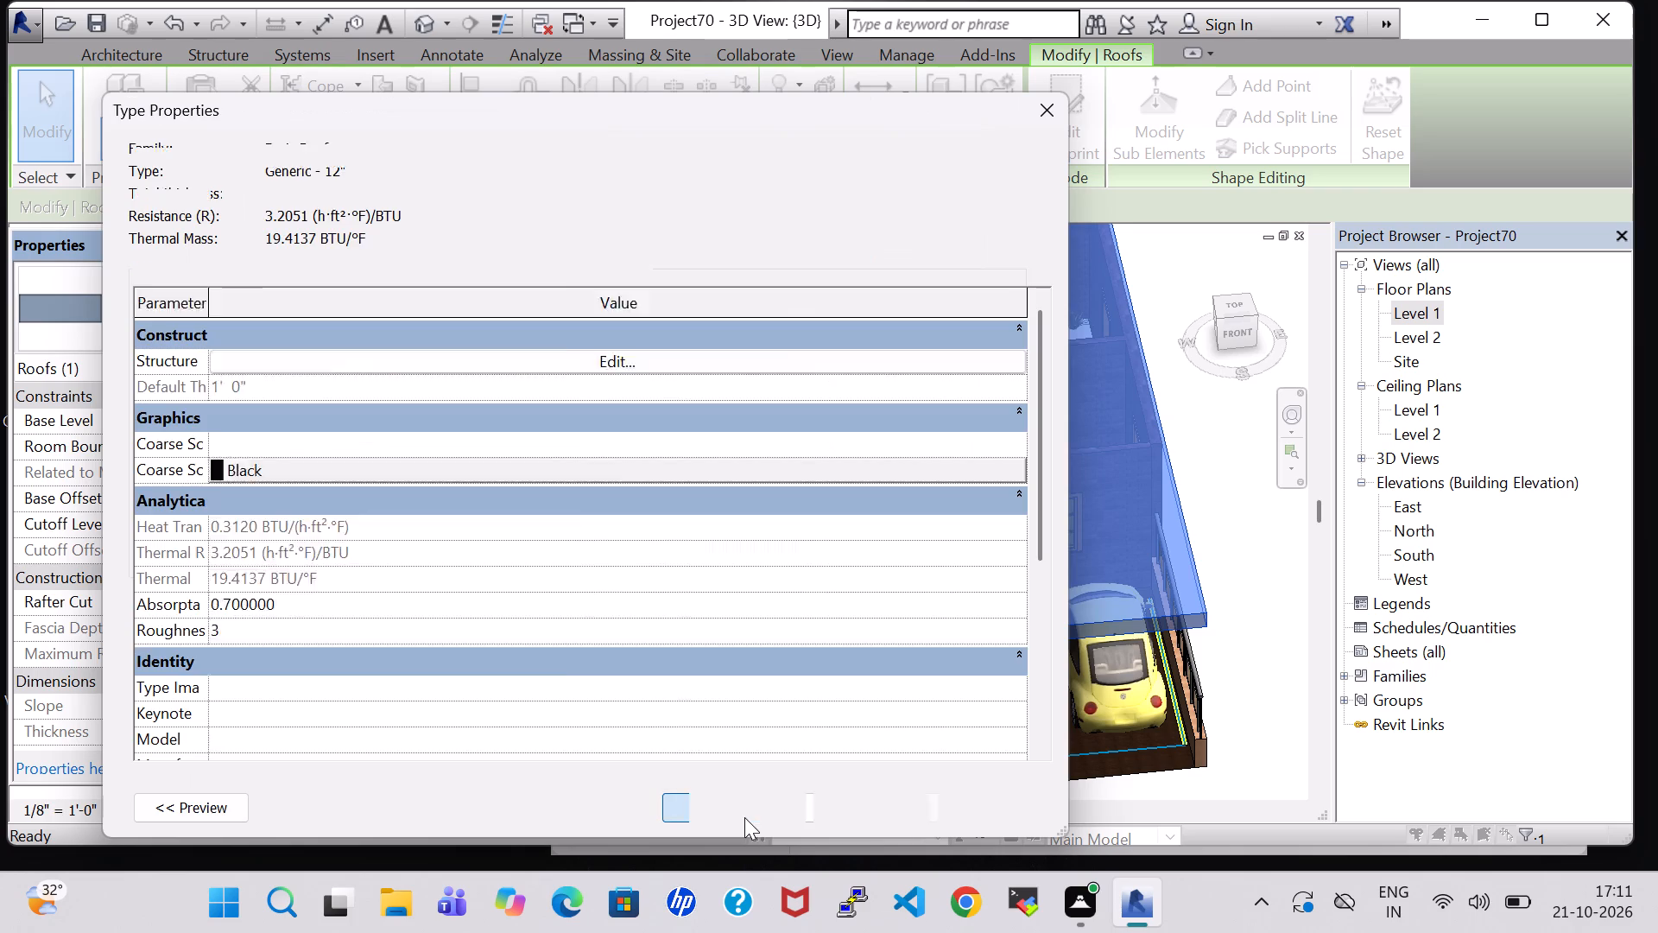
{"action": "left_click", "coordinate": [748, 797]}
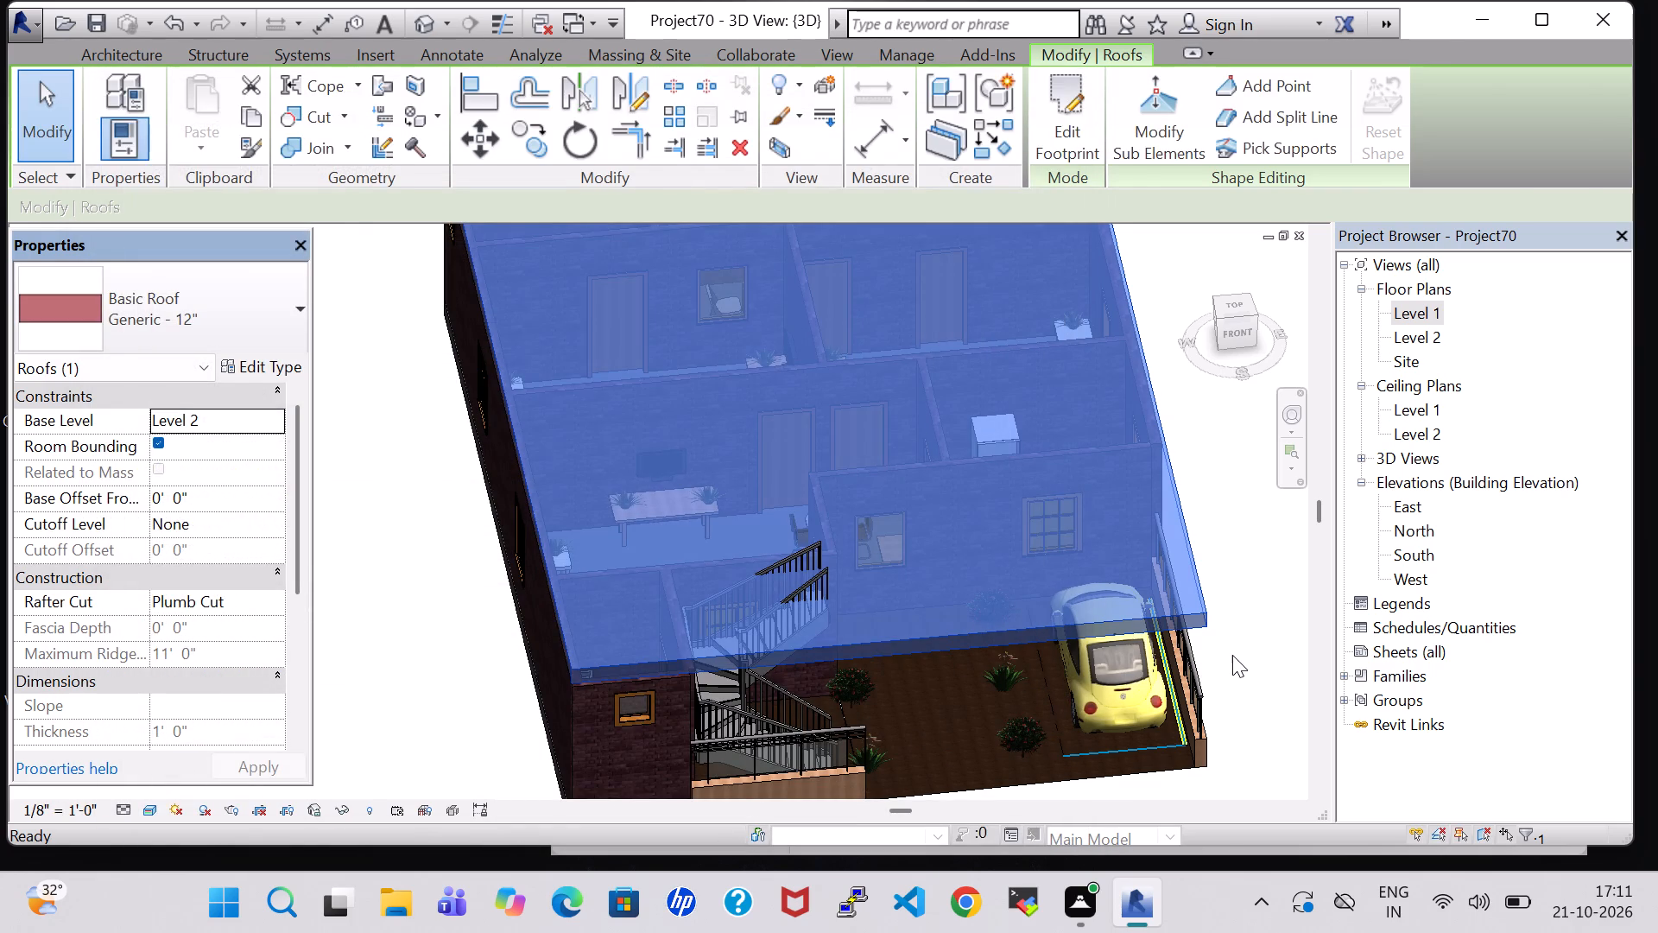
{"action": "left_click", "coordinate": [1232, 655]}
Save the Project70 model.
{"action": "middle_click_drag", "start_coordinate": [1187, 689], "coordinate": [1130, 580], "text": "shift"}
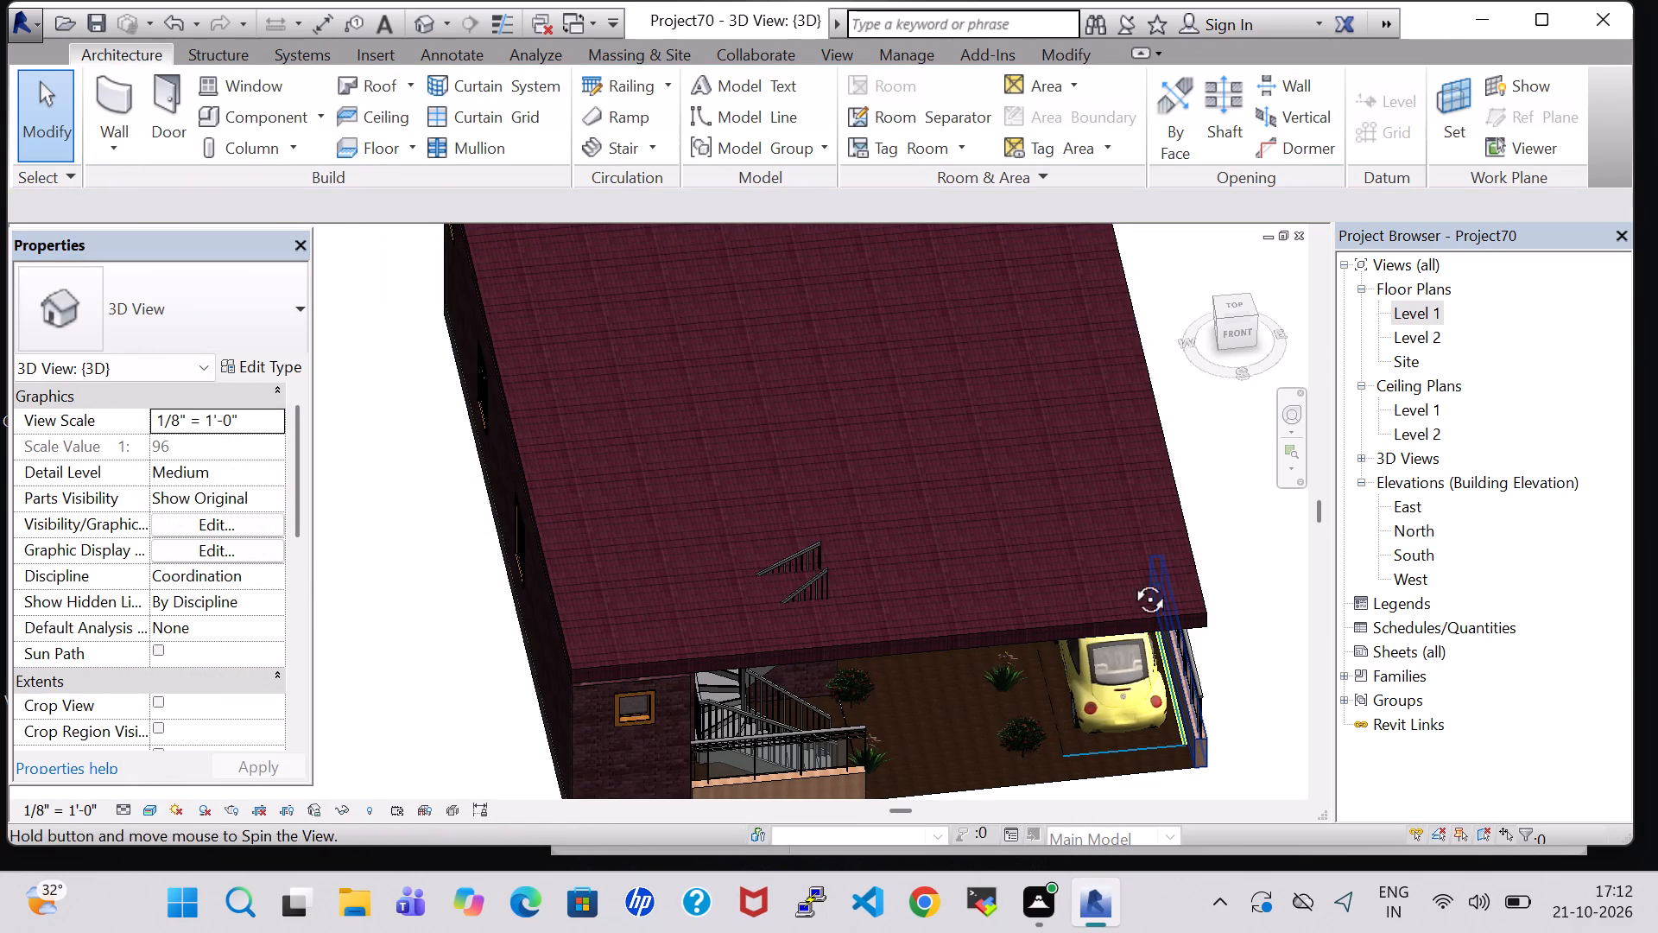
{"action": "middle_click_drag", "start_coordinate": [1130, 580], "coordinate": [1104, 459], "text": "shift"}
{"action": "middle_click_drag", "start_coordinate": [980, 663], "coordinate": [1027, 655], "text": "shift"}
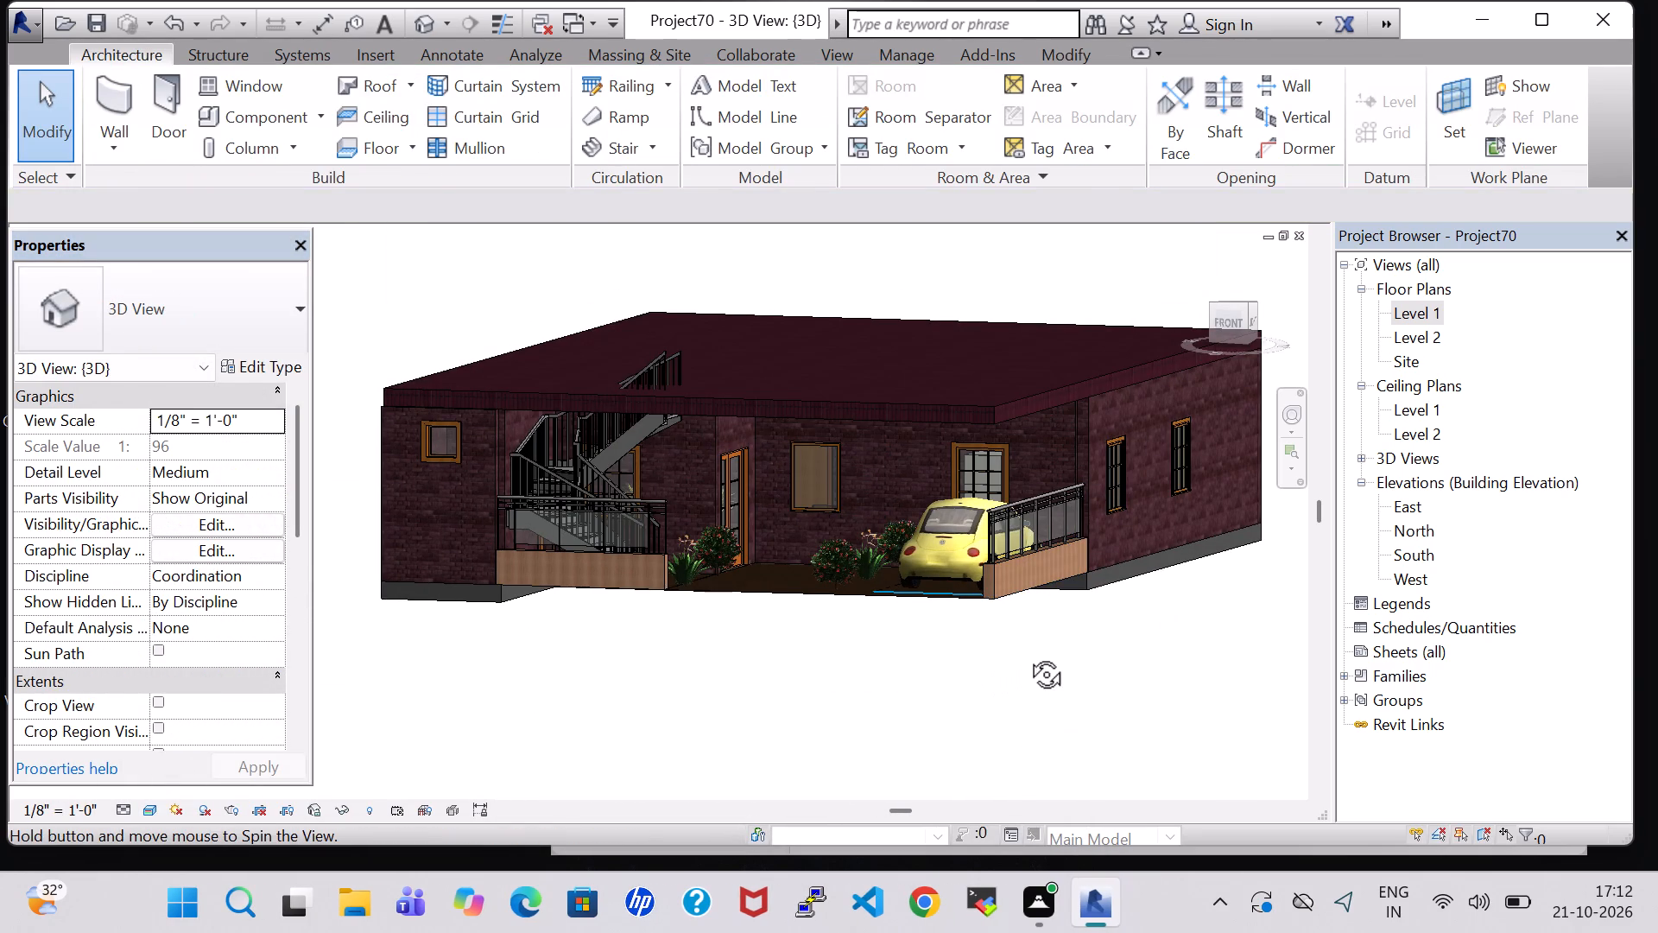
{"action": "middle_click_drag", "start_coordinate": [1027, 655], "coordinate": [1035, 651], "text": "shift"}
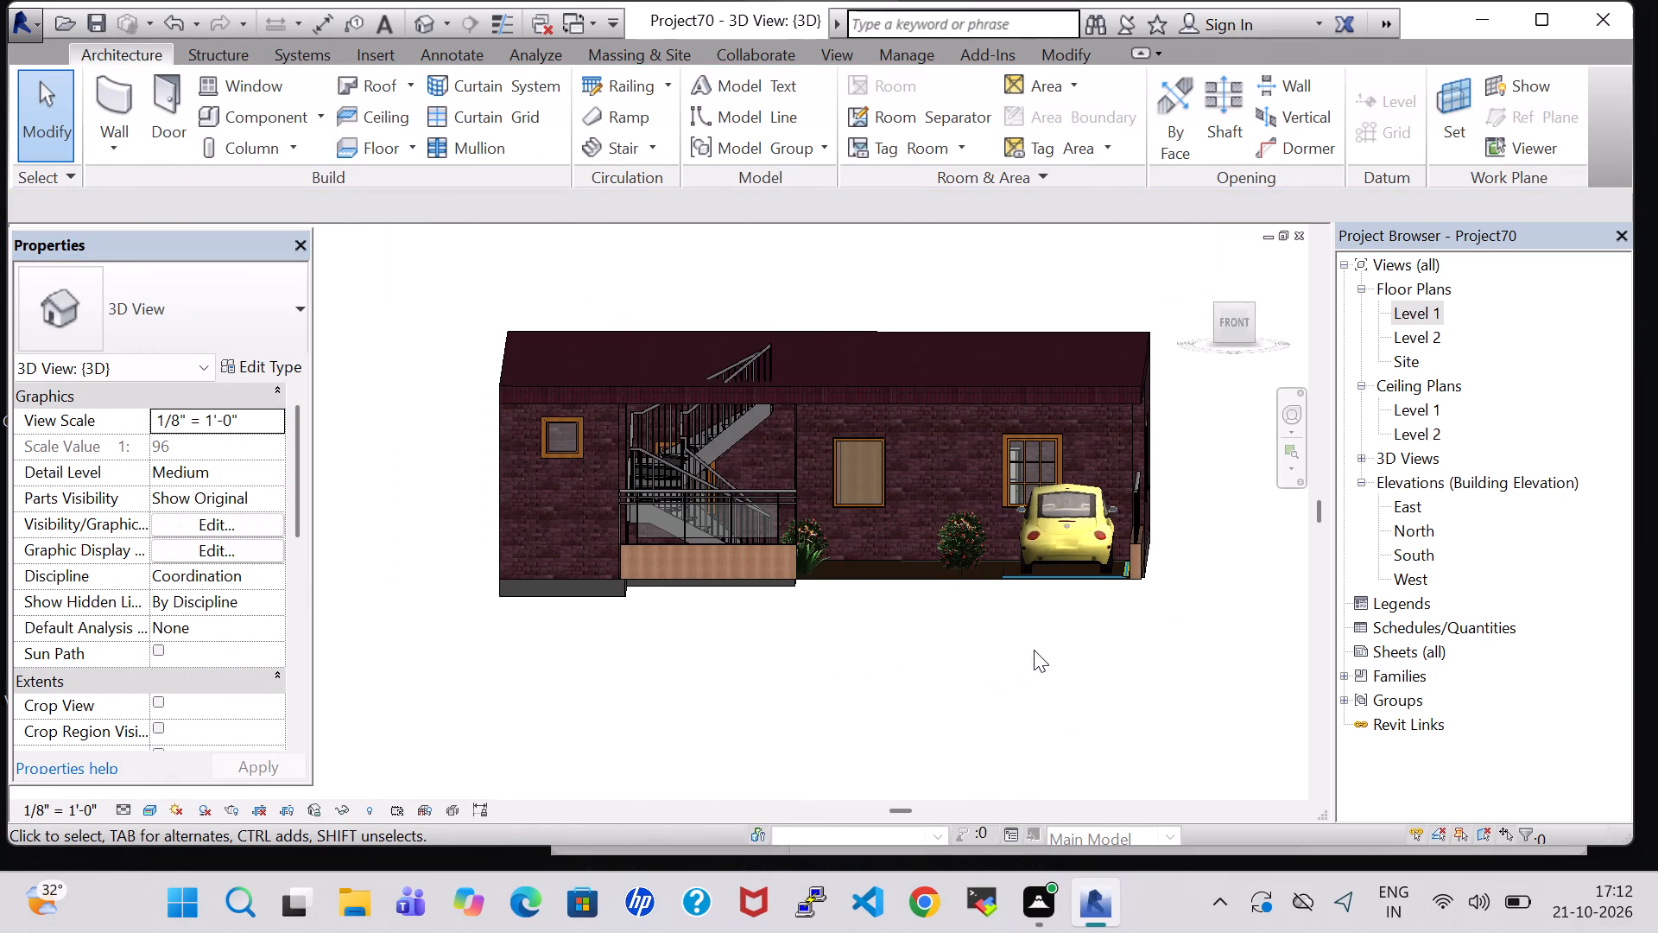
{"action": "left_click", "coordinate": [92, 24]}
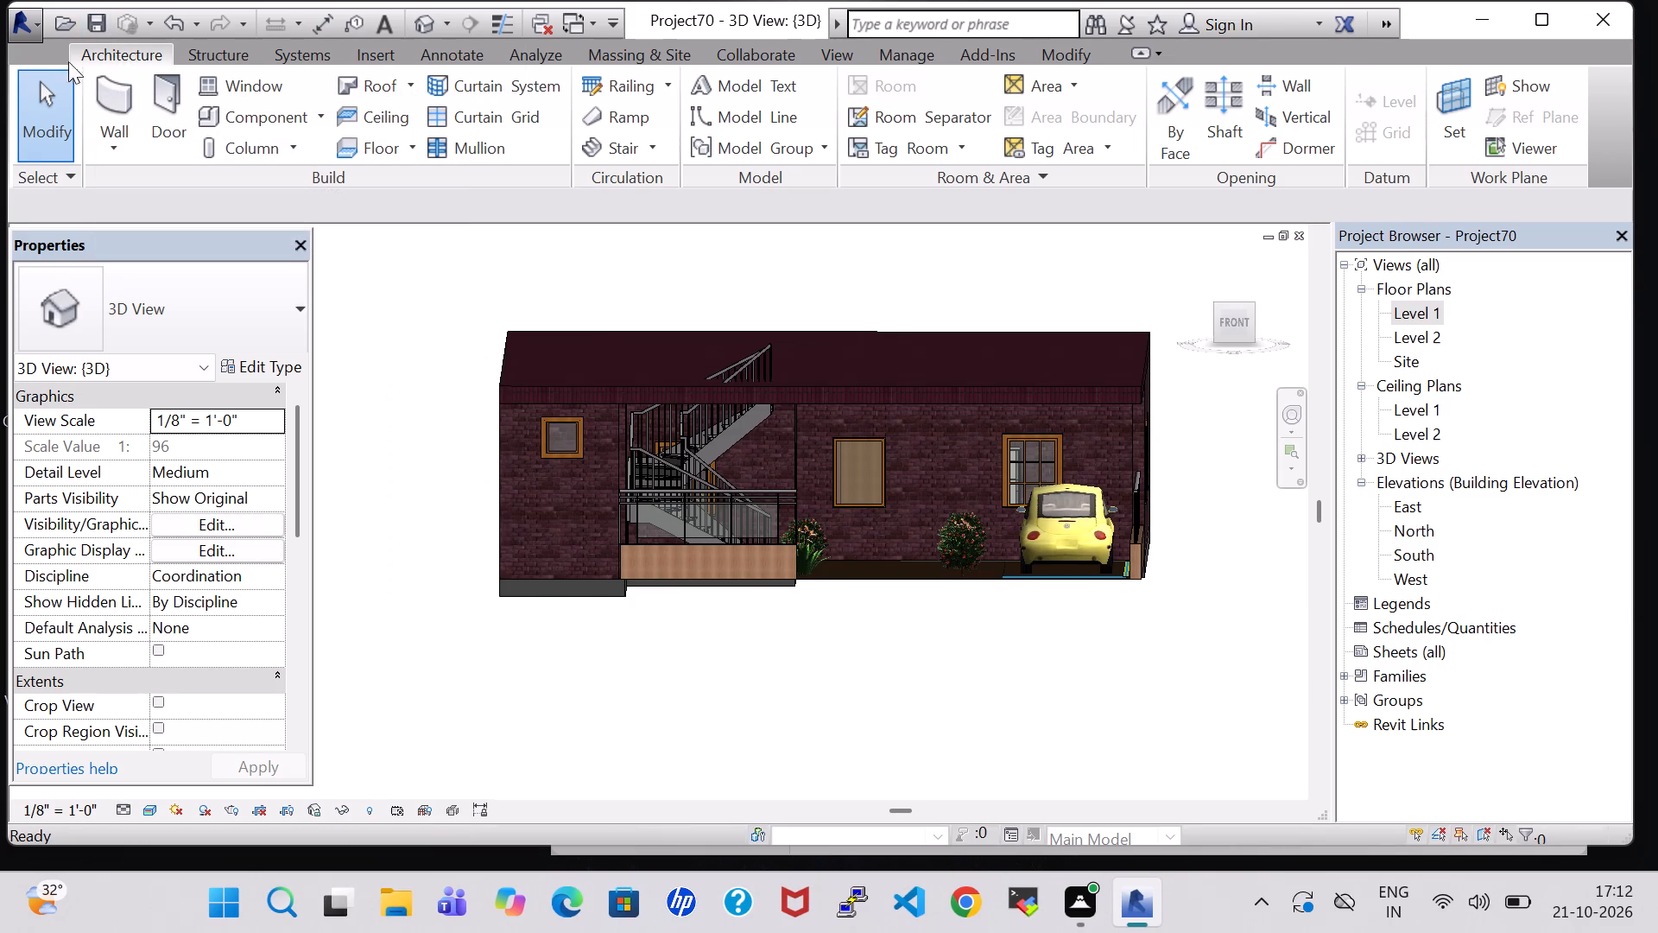
Export the model as an IFC 2x3 file named Project70 into the work folder on the Desktop.
{"action": "left_click", "coordinate": [34, 23]}
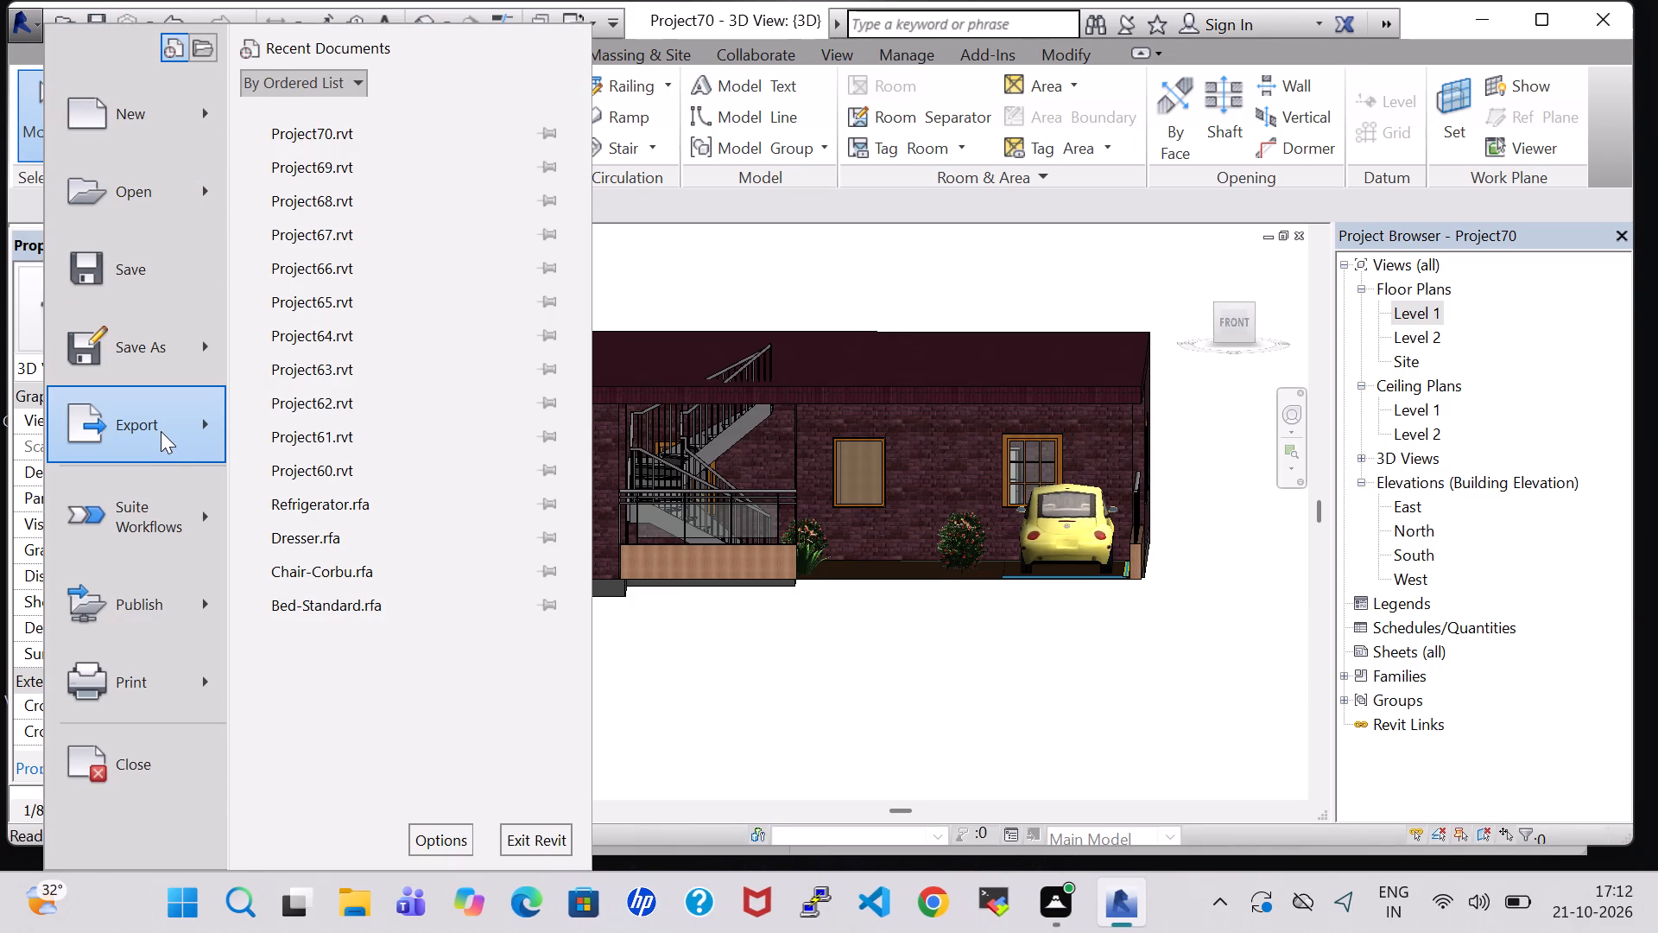
{"action": "left_click", "coordinate": [161, 431]}
{"action": "left_click", "coordinate": [389, 648]}
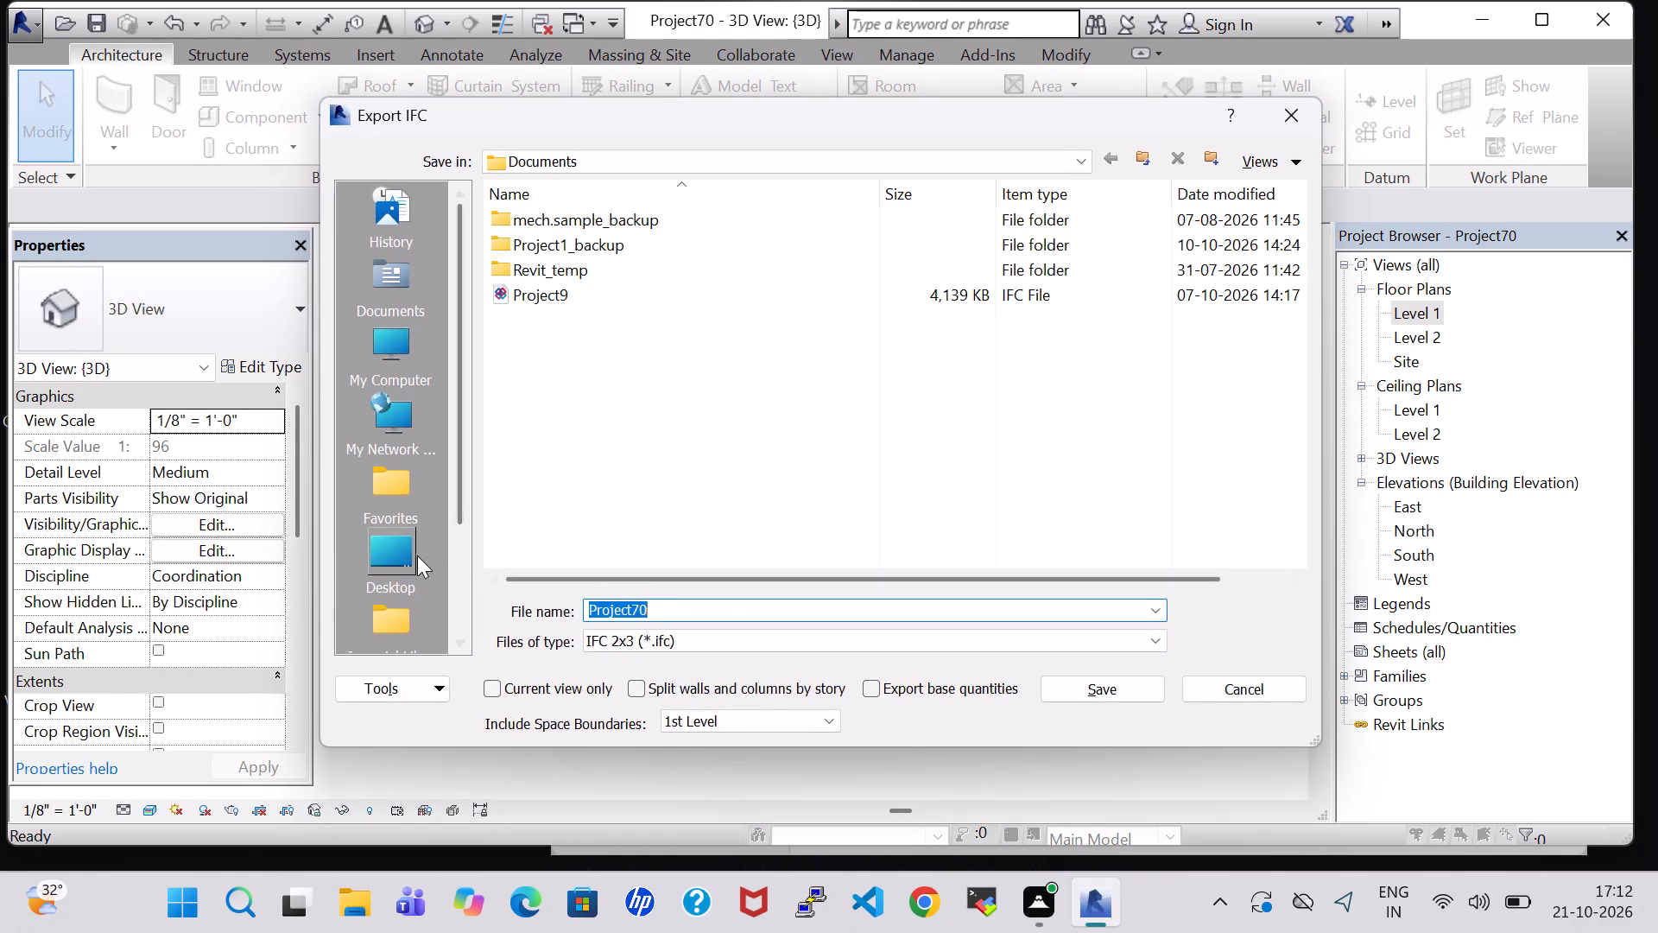
{"action": "left_click", "coordinate": [417, 555]}
{"action": "left_click", "coordinate": [585, 555]}
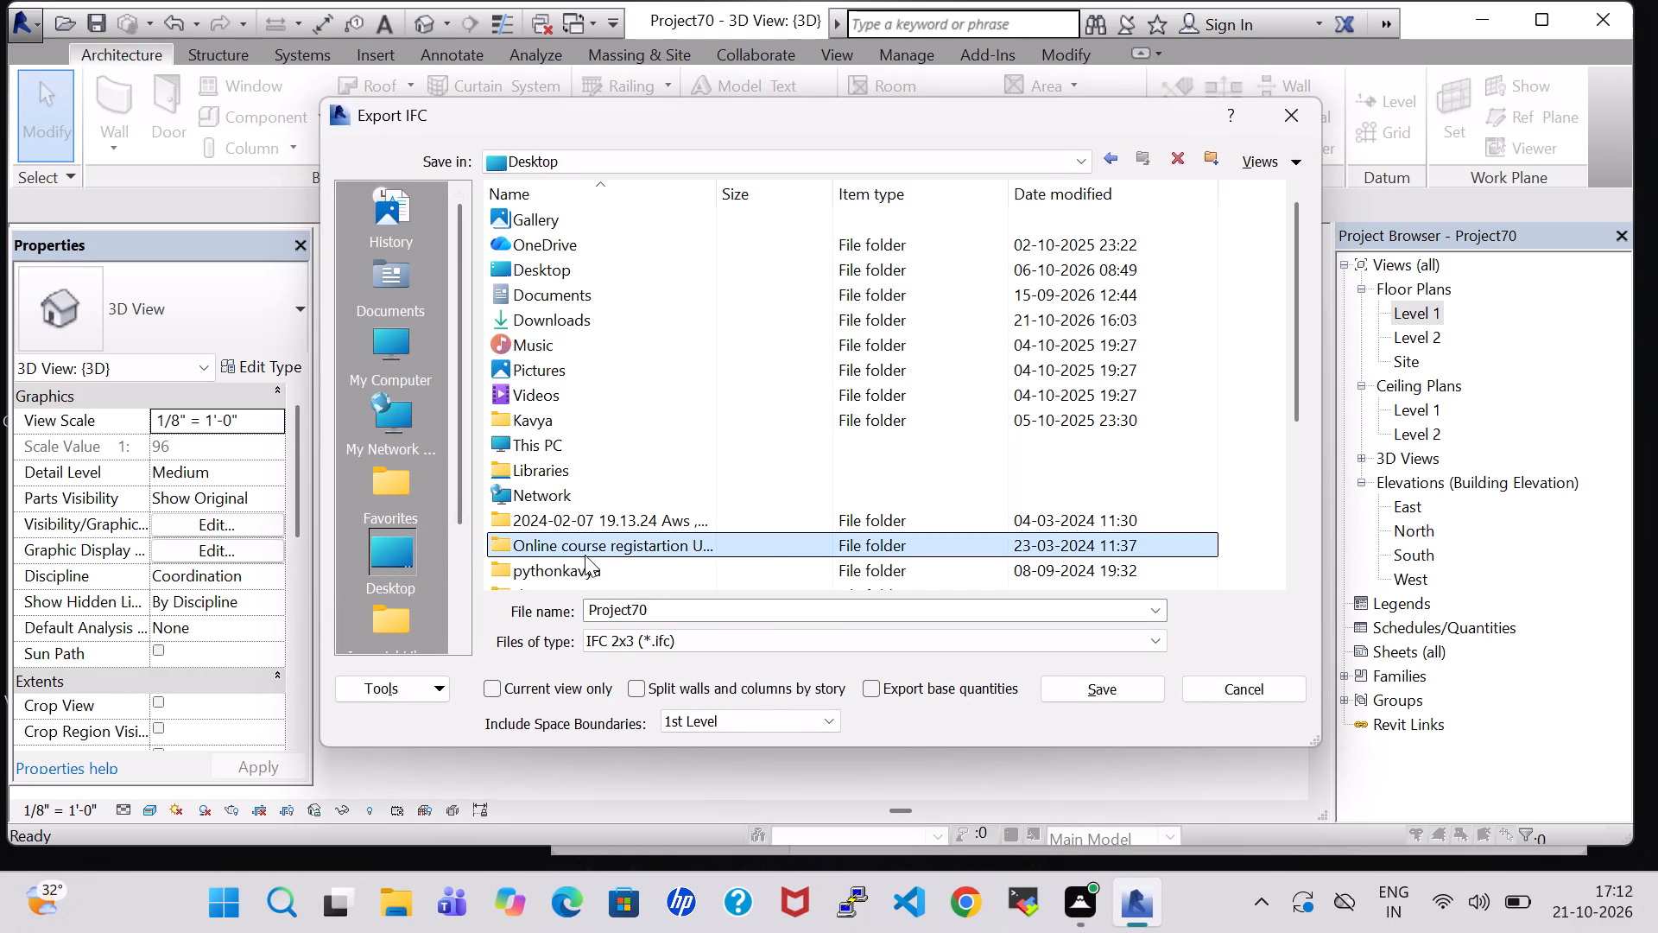
{"action": "key", "text": "w"}
{"action": "double_click", "coordinate": [531, 444]}
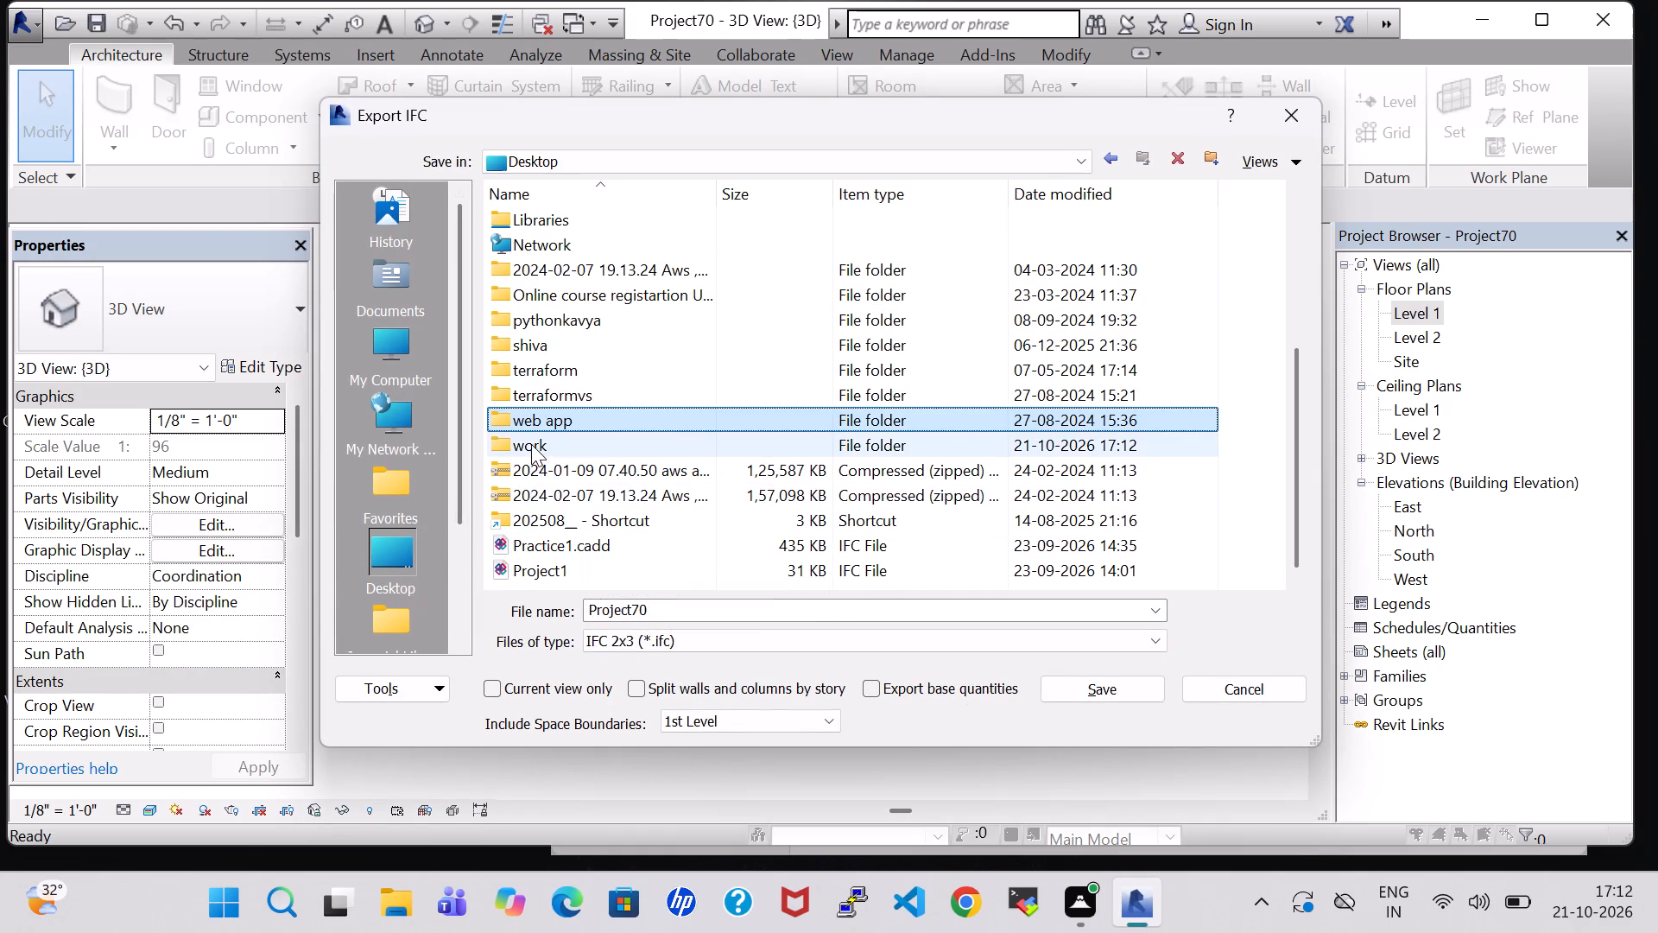
{"action": "scroll", "coordinate": [531, 444], "scroll_direction": "down", "scroll_amount": 17}
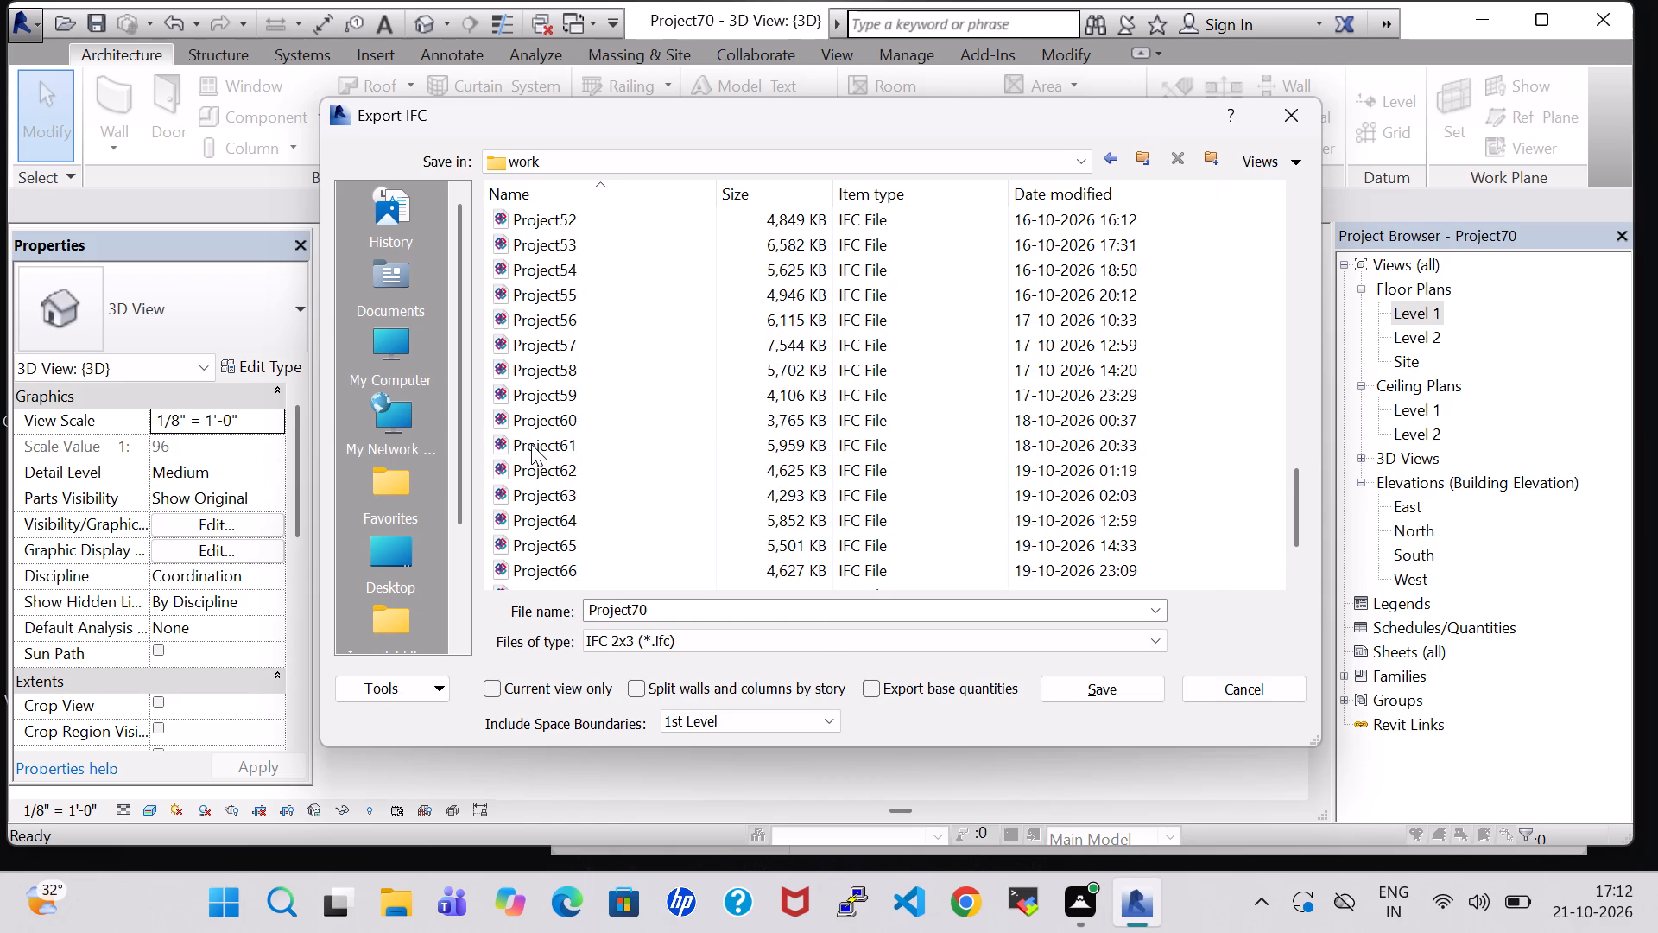
{"action": "scroll", "coordinate": [531, 444], "scroll_direction": "down", "scroll_amount": 10}
{"action": "left_click", "coordinate": [1116, 690]}
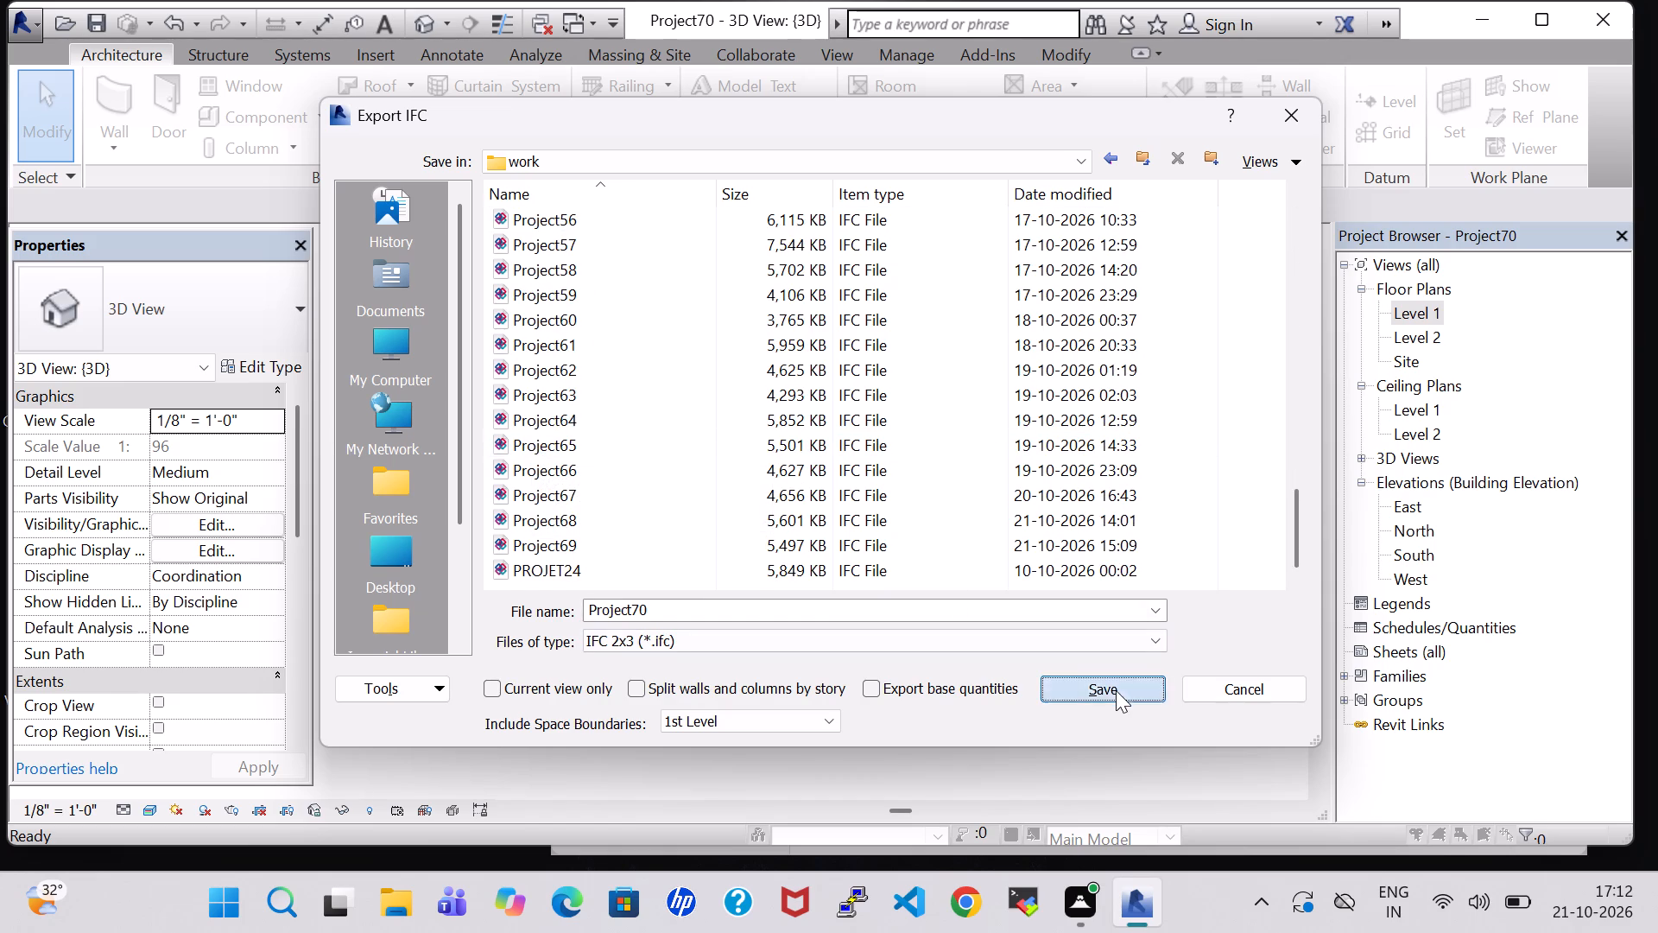